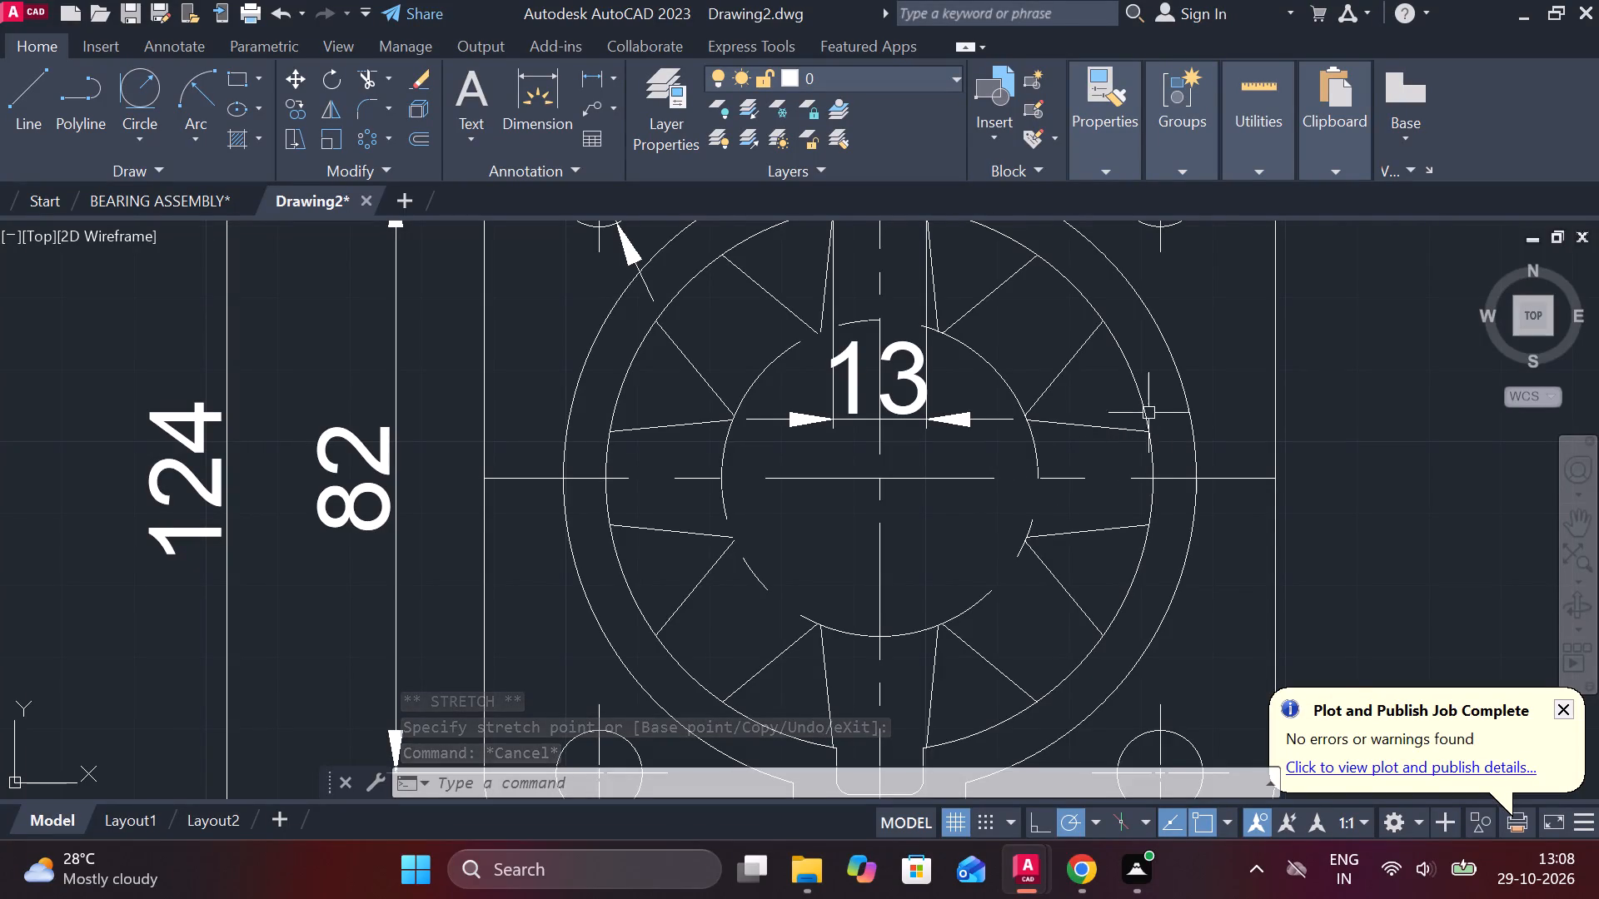
# Add a diameter dimension to the plan view's broken inner circle, placing its text outside the plate on the upper right.
pyautogui.click(613, 88)
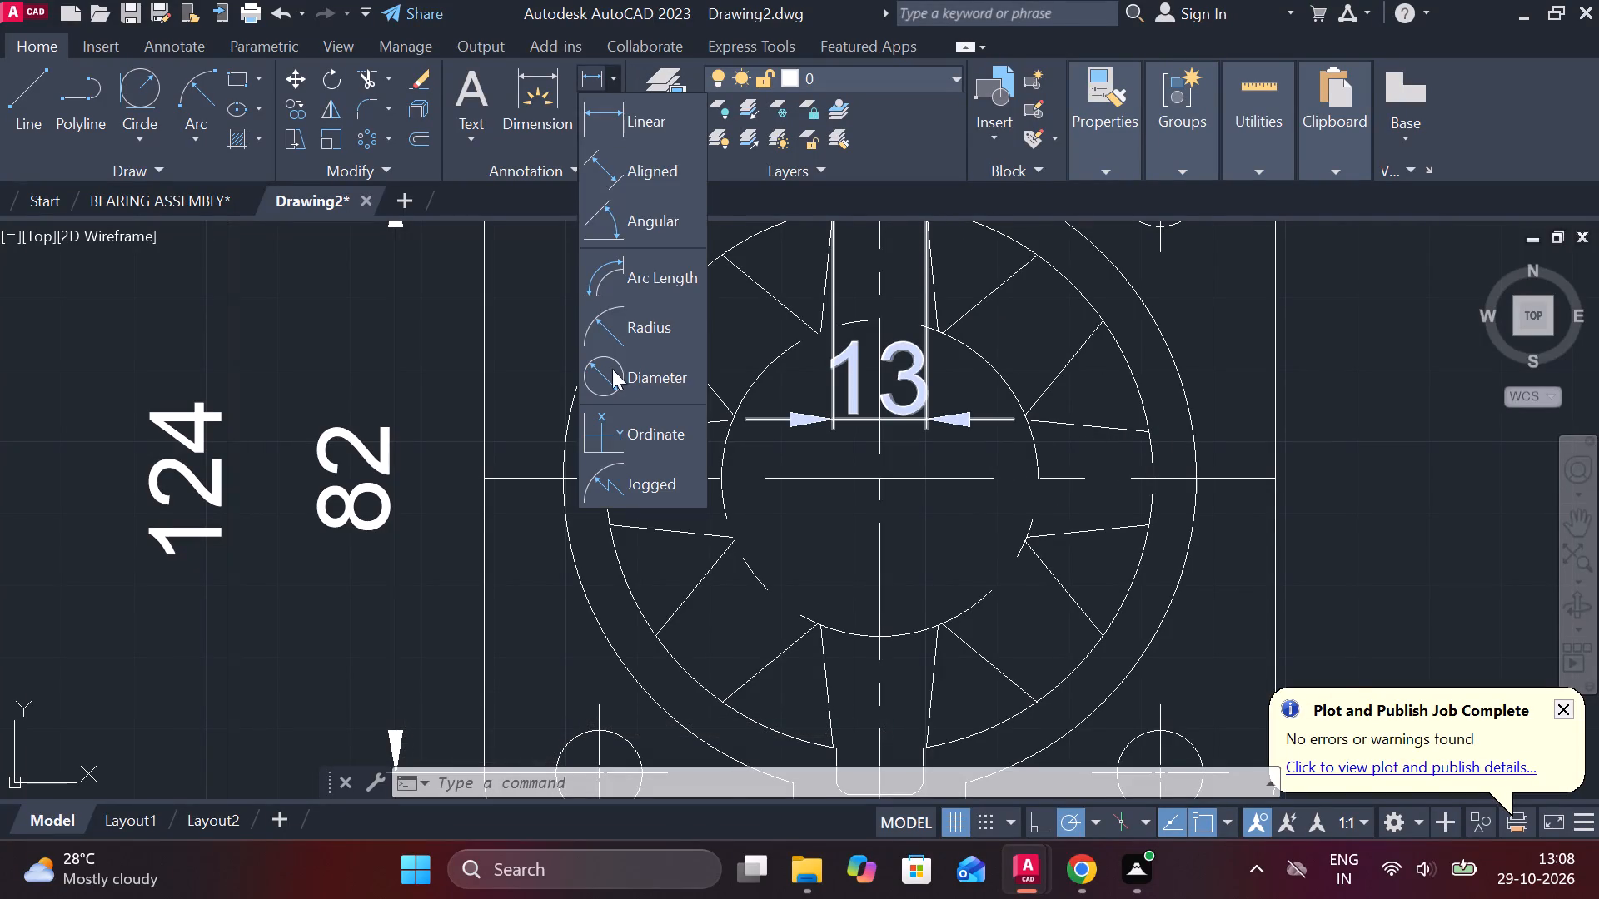
pyautogui.click(636, 376)
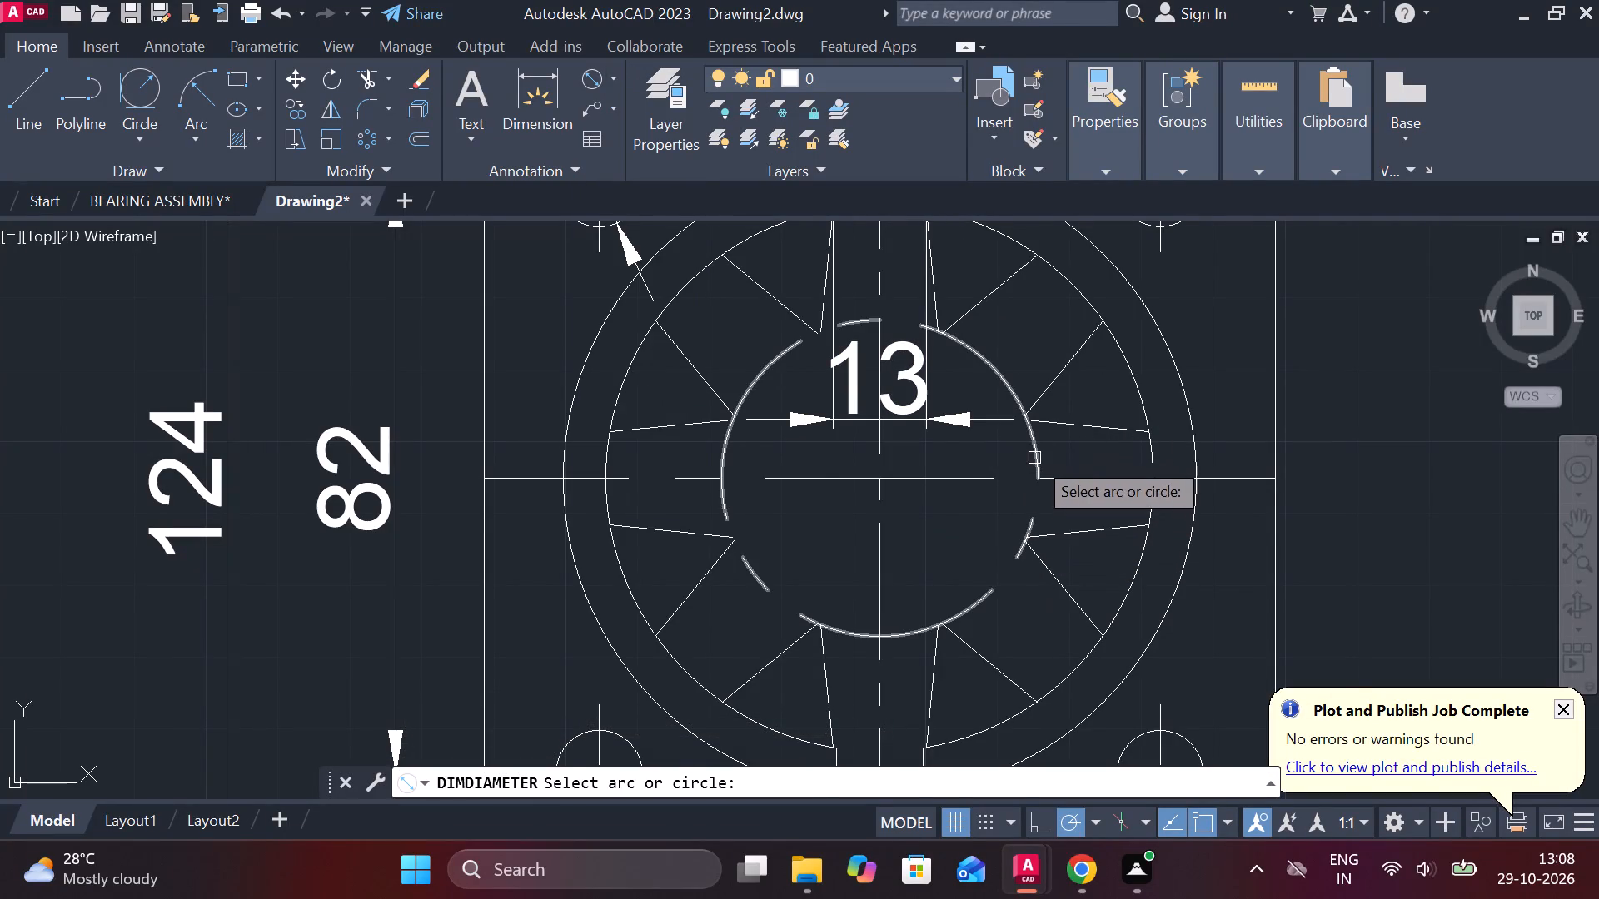
pyautogui.click(1034, 458)
pyautogui.moveTo(1222, 391); pyautogui.dragTo(1057, 426, button='middle')
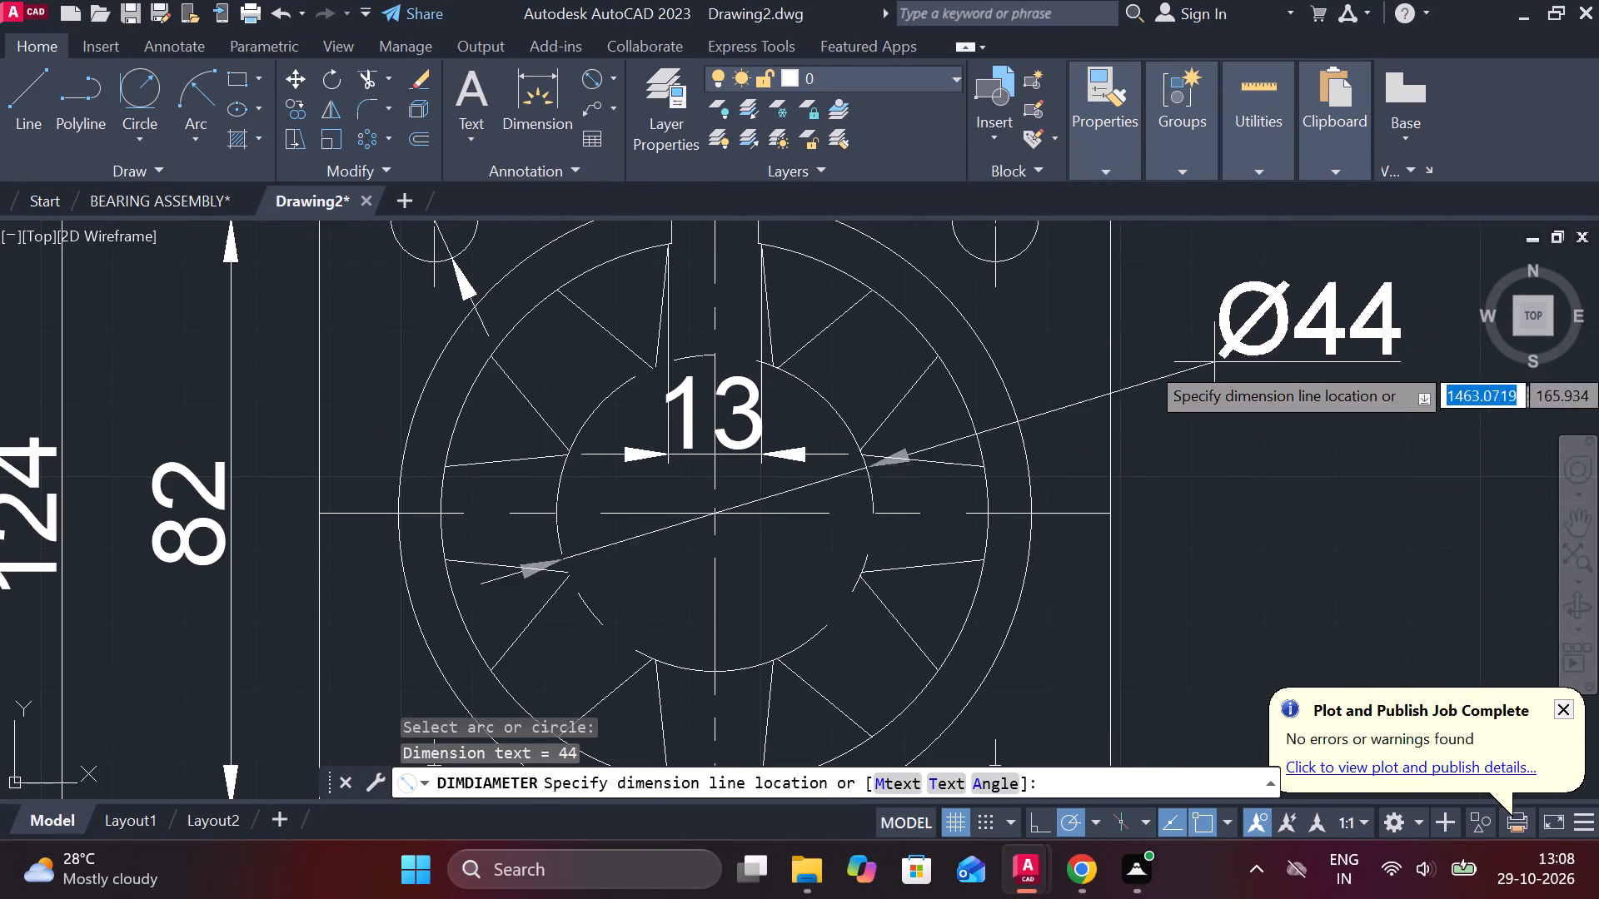
pyautogui.click(1167, 327)
# Stretch the upper end of the plan view's vertical centreline upward, well beyond the 24 dimension.
pyautogui.scroll(-3, 1217, 408)
pyautogui.moveTo(1228, 477); pyautogui.dragTo(1116, 454, button='middle')
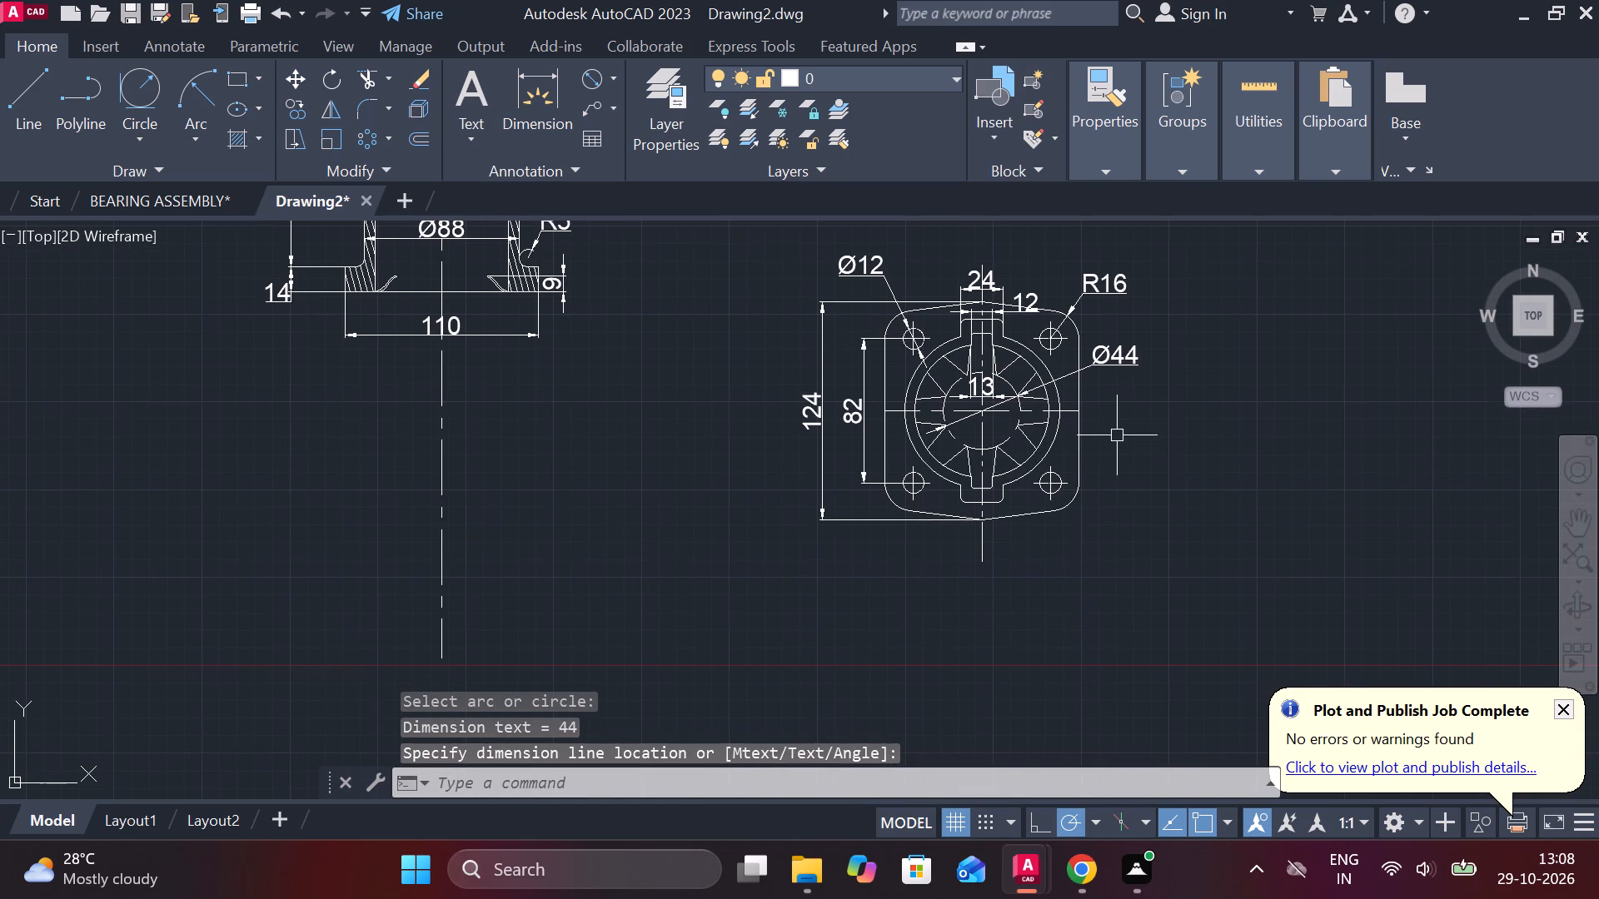
pyautogui.scroll(2, 982, 293)
pyautogui.moveTo(999, 313); pyautogui.dragTo(934, 615, button='middle')
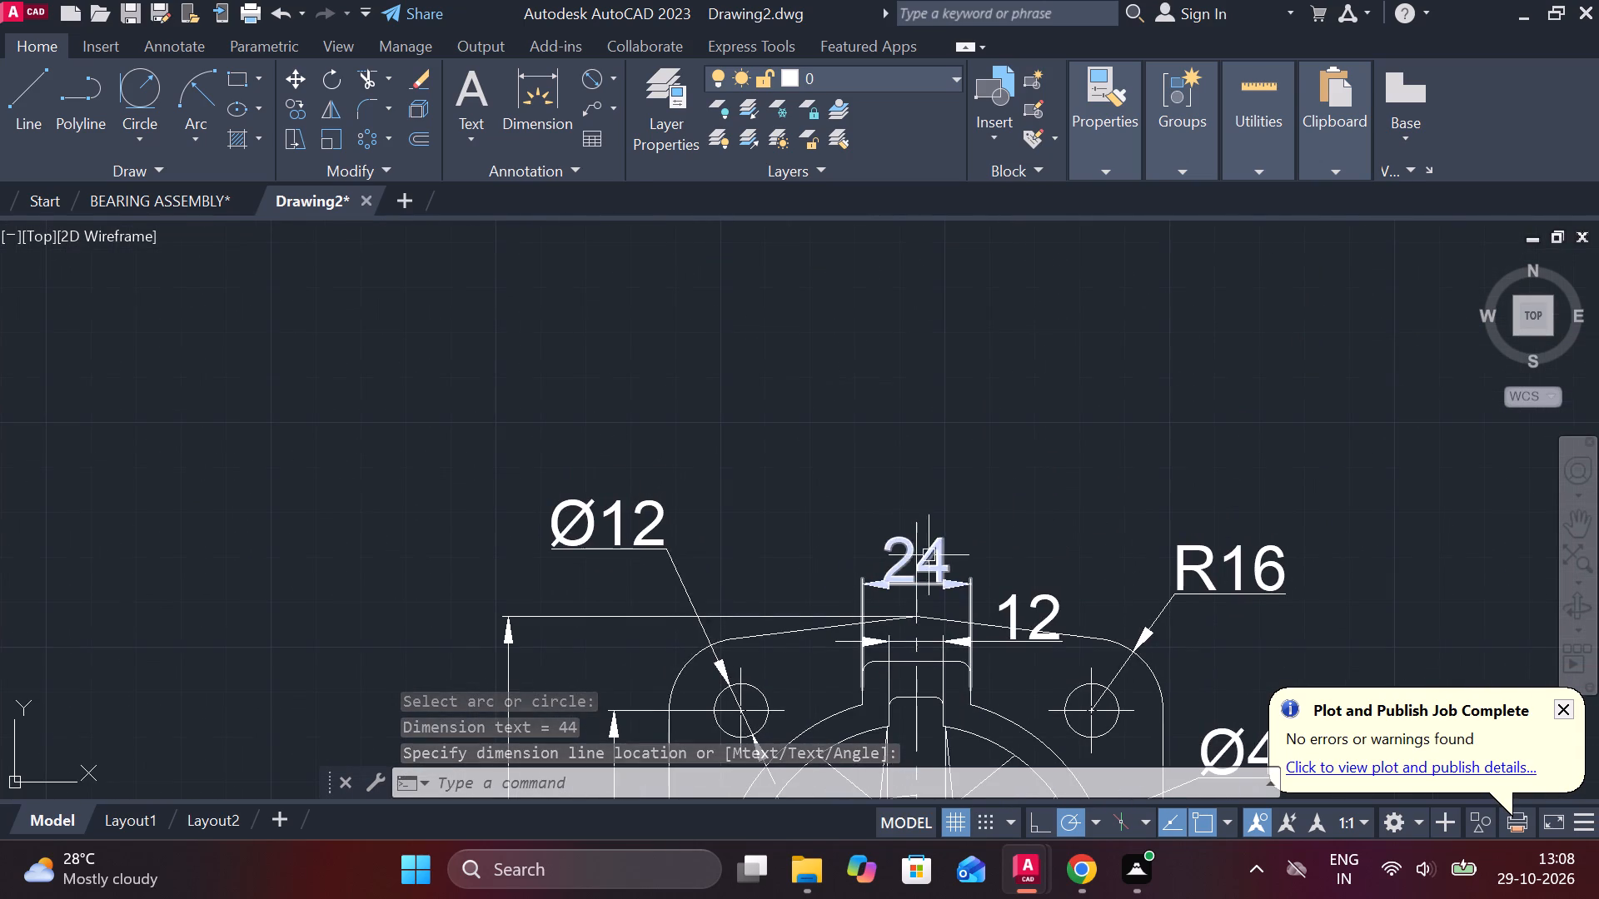
pyautogui.click(918, 530)
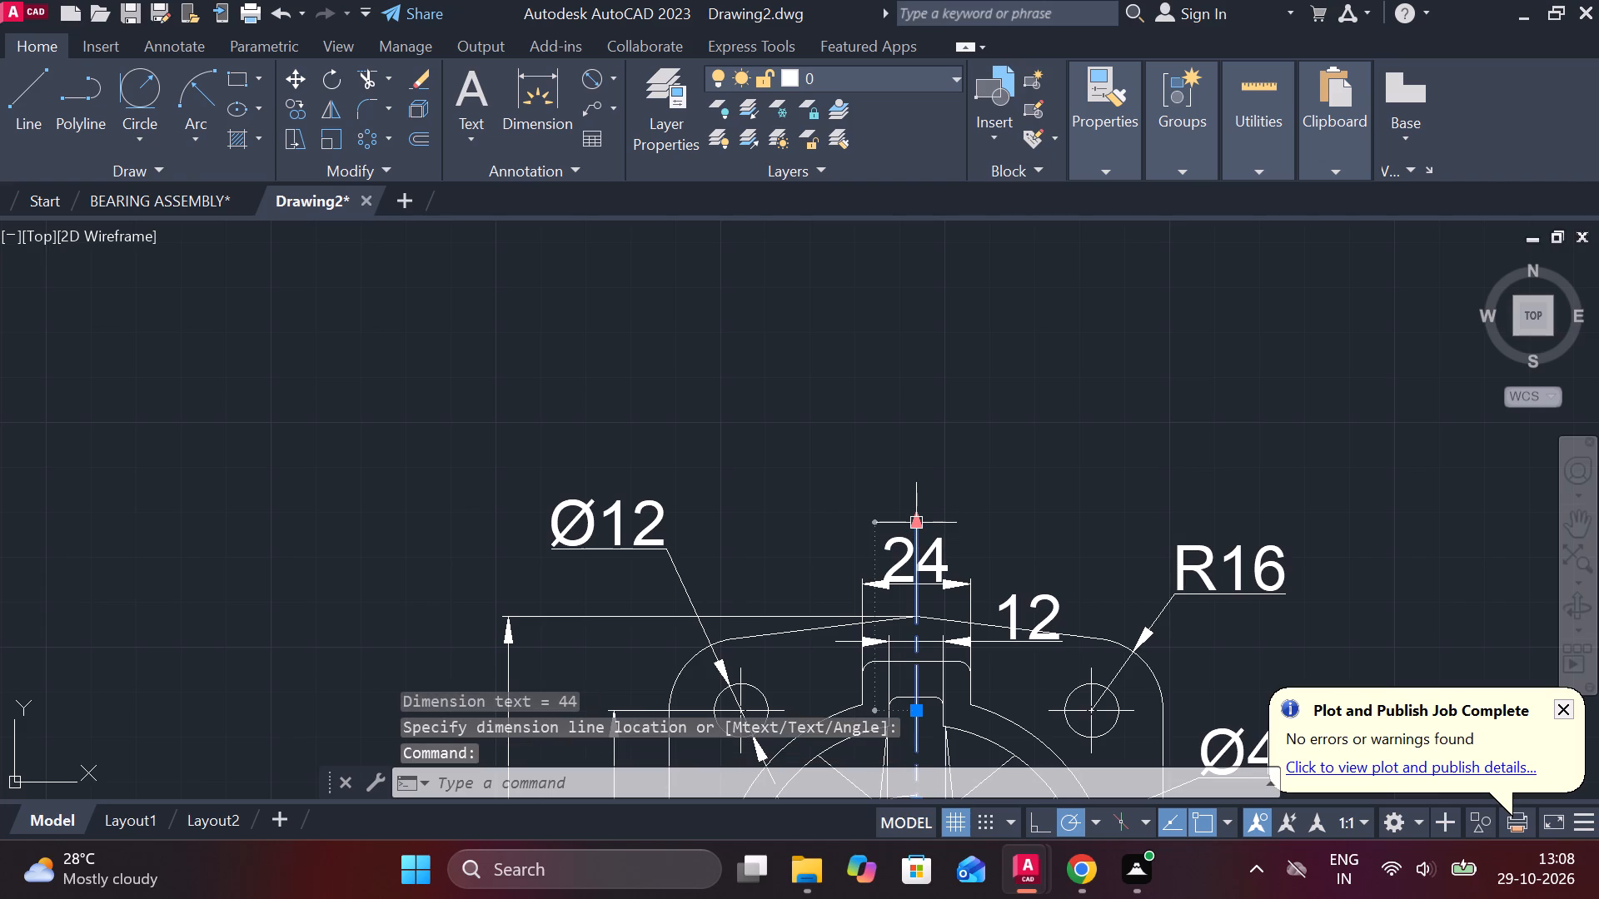
pyautogui.click(918, 518)
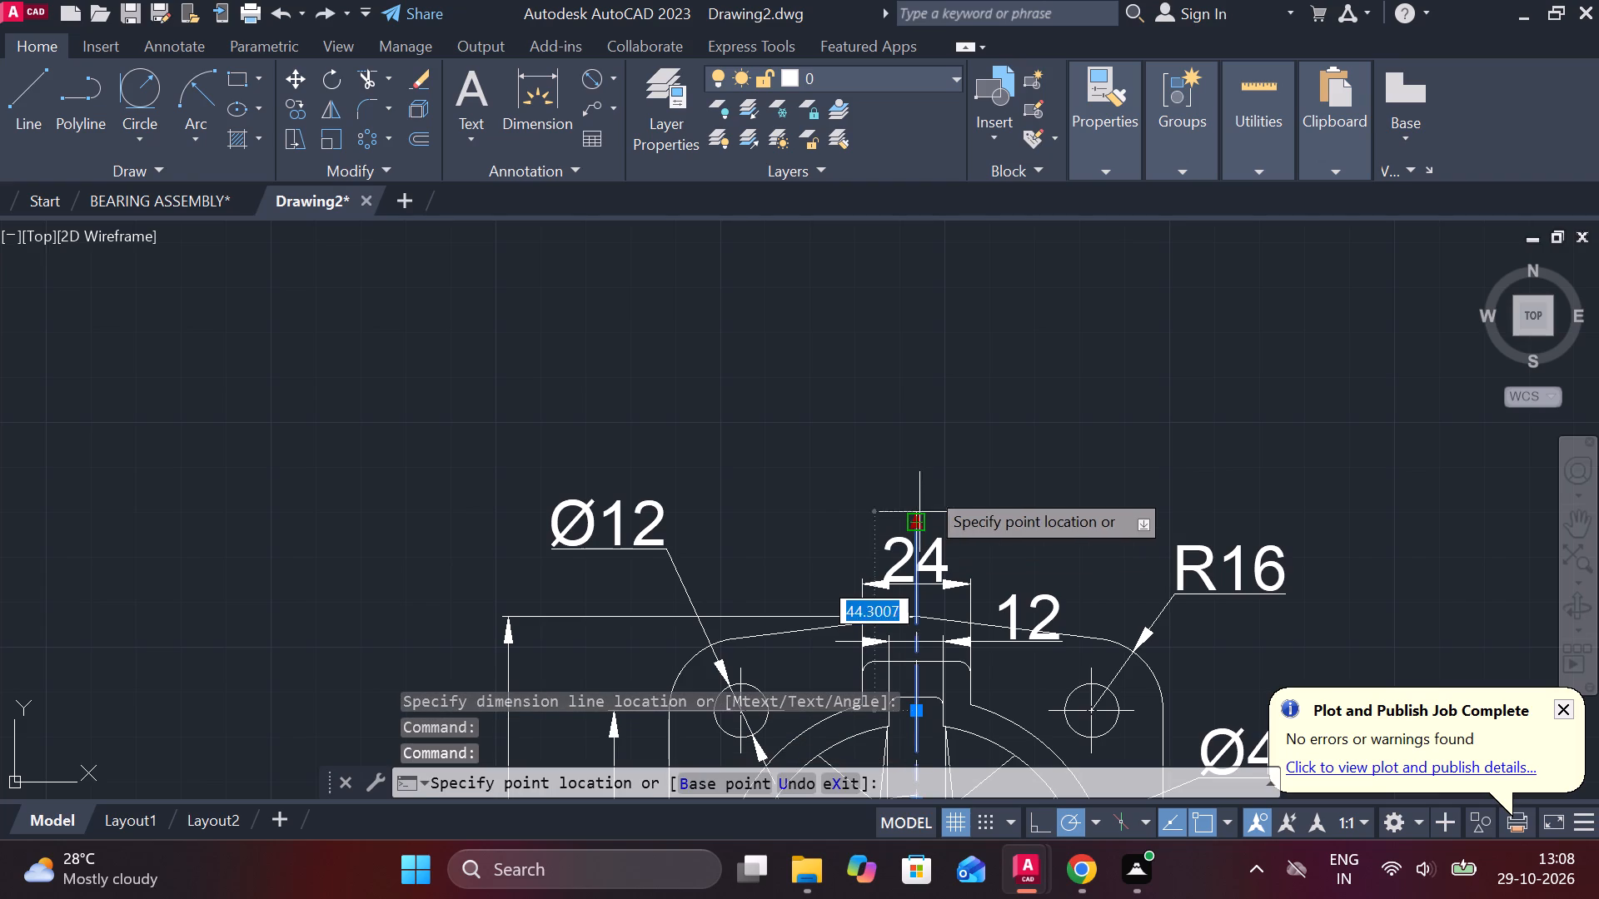
pyautogui.click(944, 356)
pyautogui.scroll(-2, 1072, 422)
pyautogui.press('Escape')
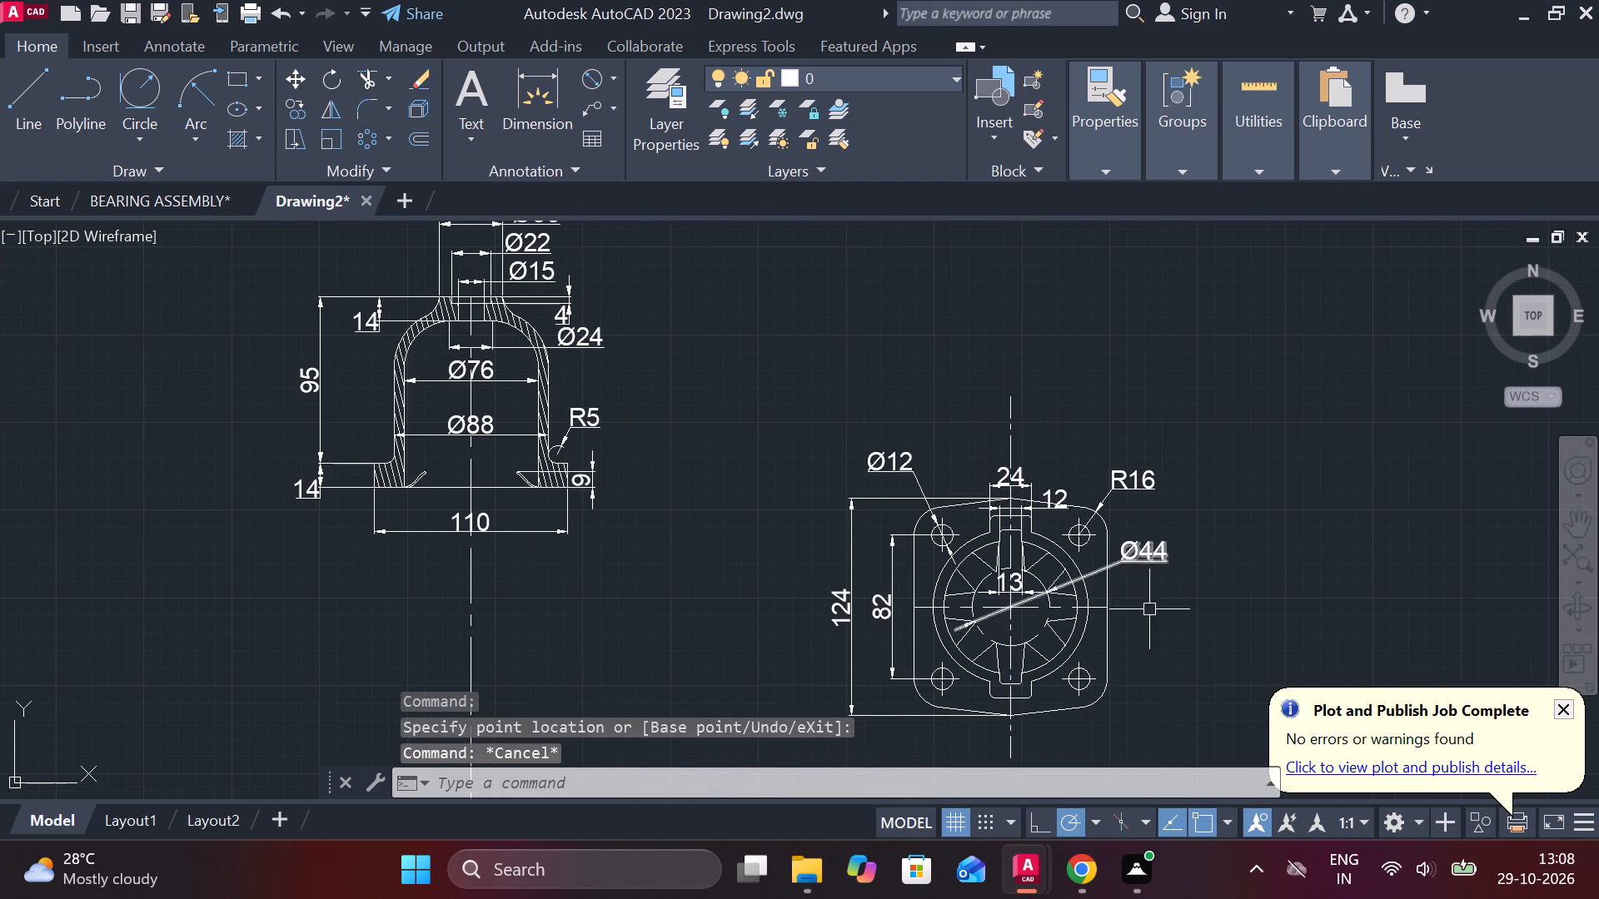
pyautogui.moveTo(1158, 626); pyautogui.dragTo(1155, 498, button='middle')
pyautogui.click(1006, 613)
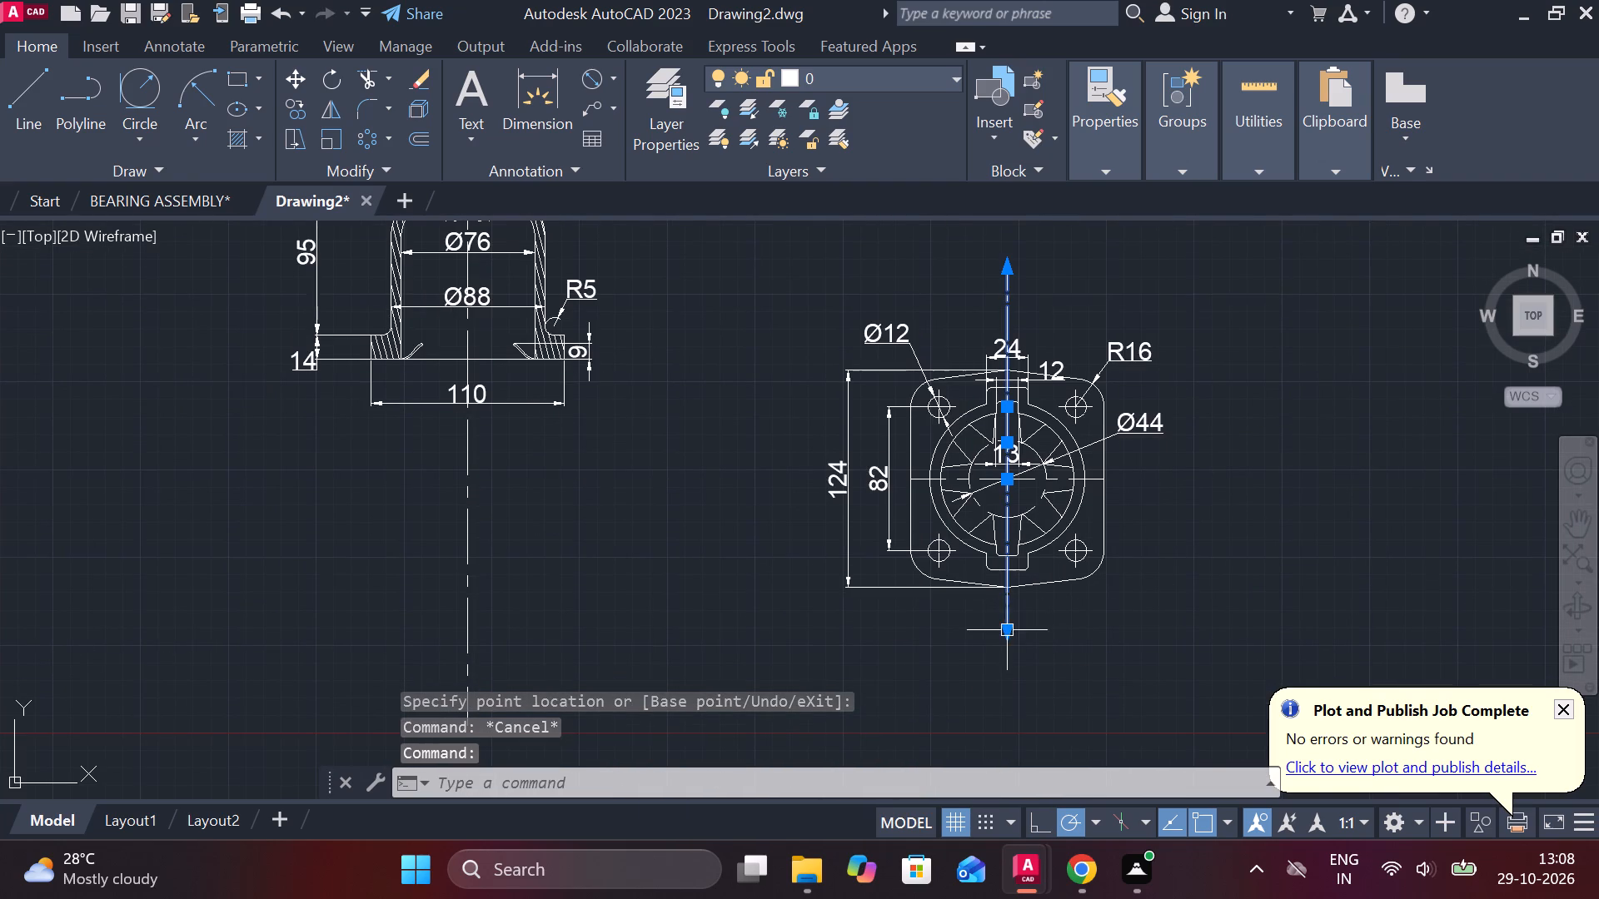
pyautogui.press('Escape')
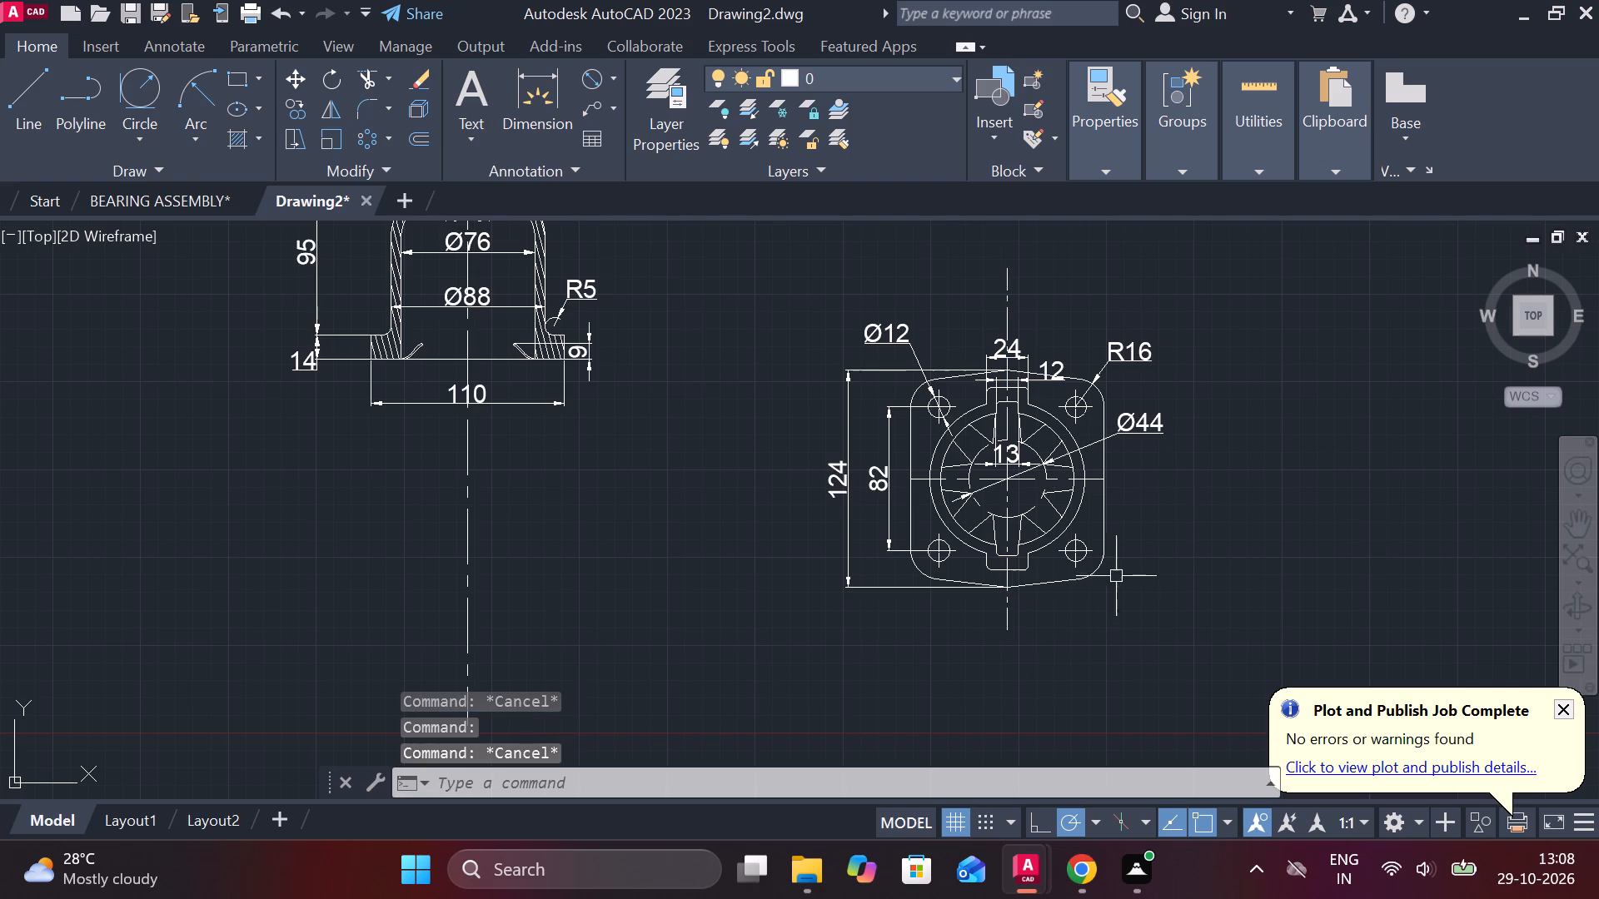
# Add a vertical linear dimension between the outer edges of the upper and lower outer notches, placed to the right of the plate.
pyautogui.click(617, 70)
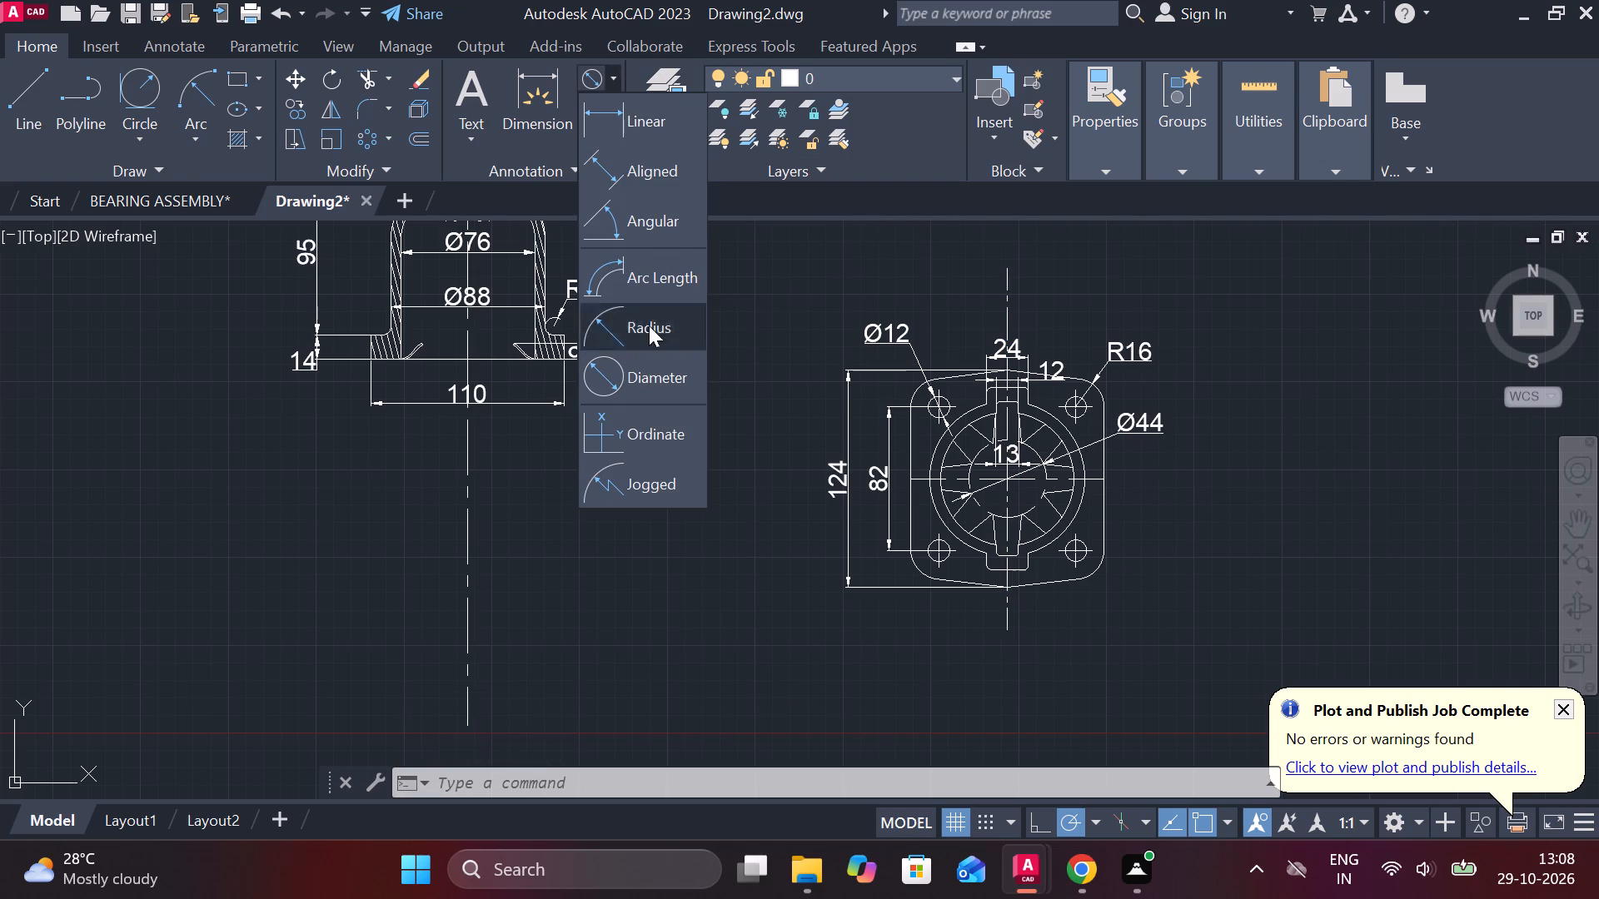
pyautogui.click(643, 120)
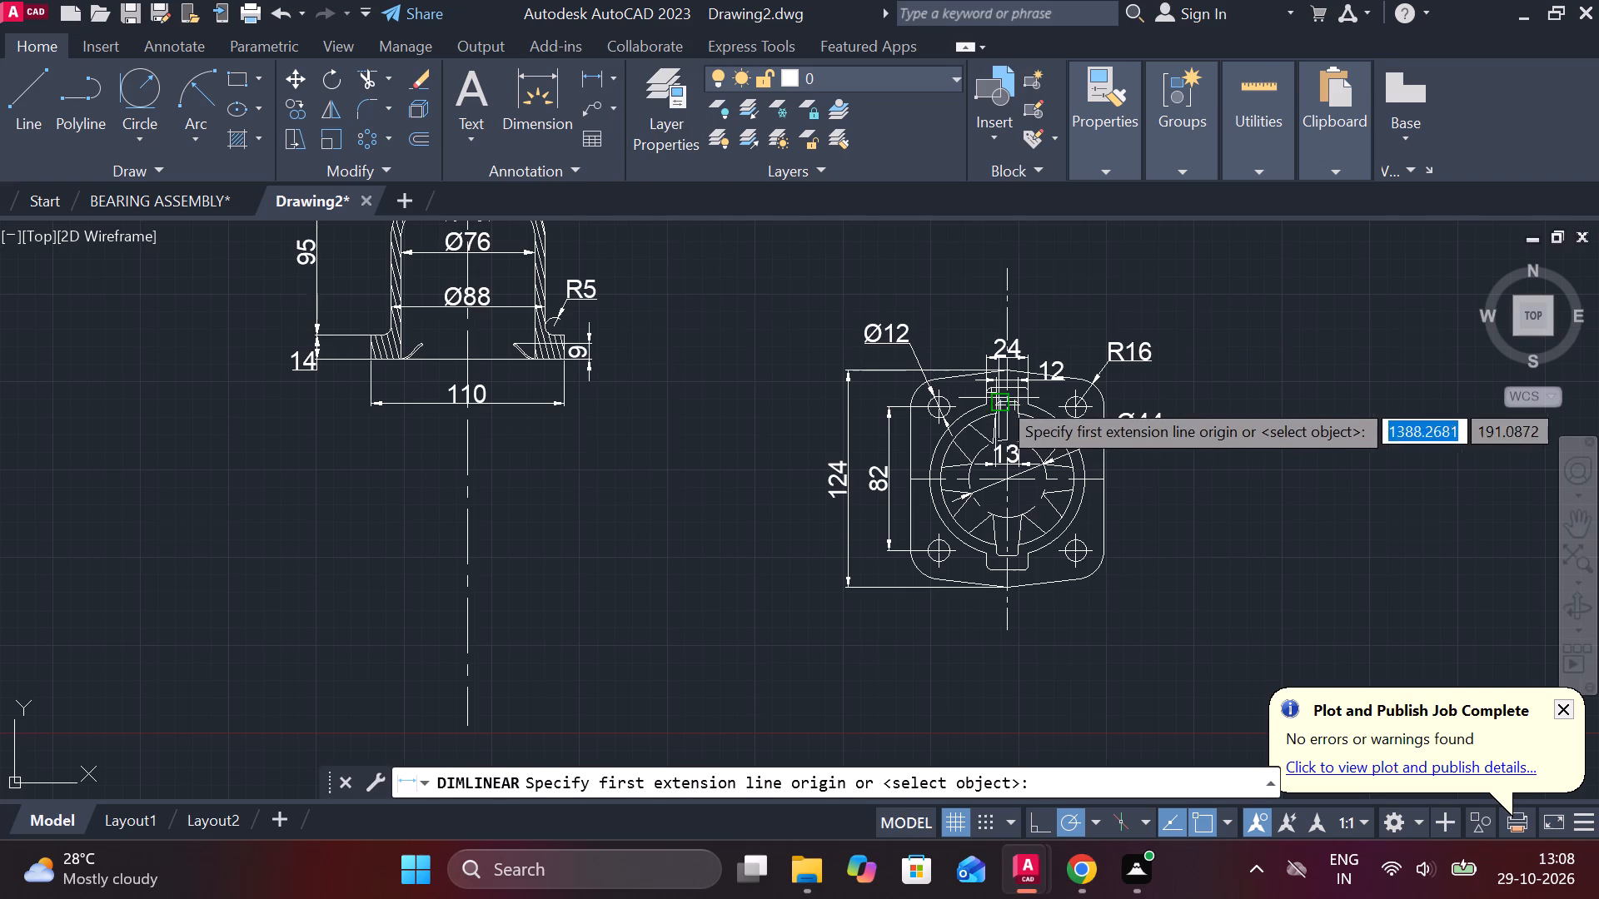
pyautogui.scroll(3, 1000, 389)
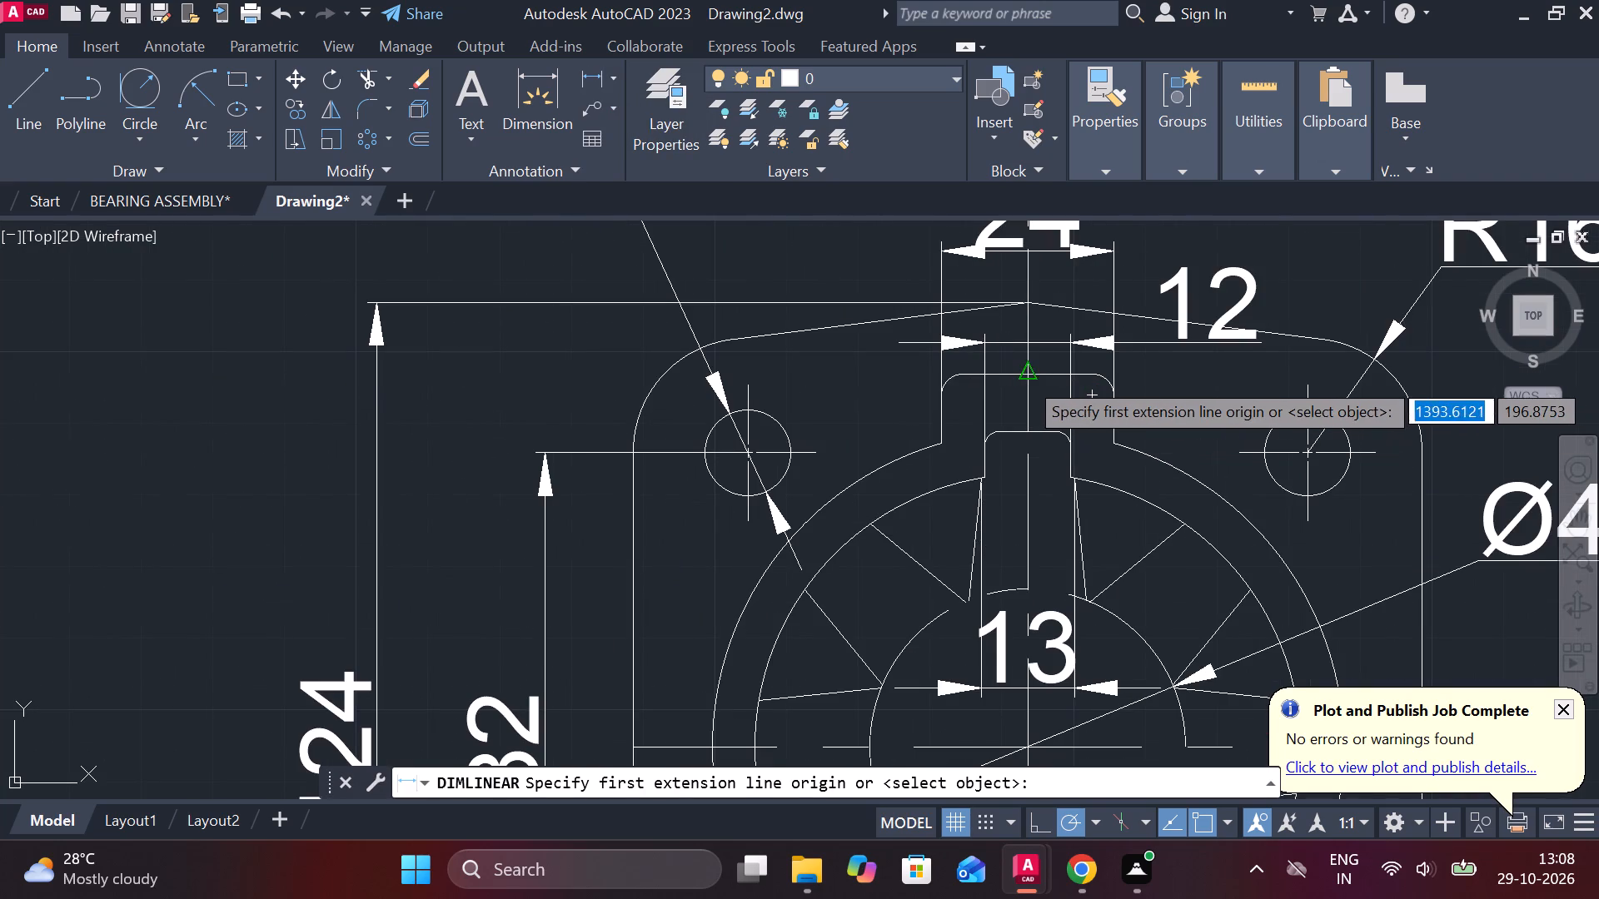
pyautogui.click(1026, 376)
pyautogui.scroll(-3, 1026, 389)
pyautogui.scroll(2, 1024, 588)
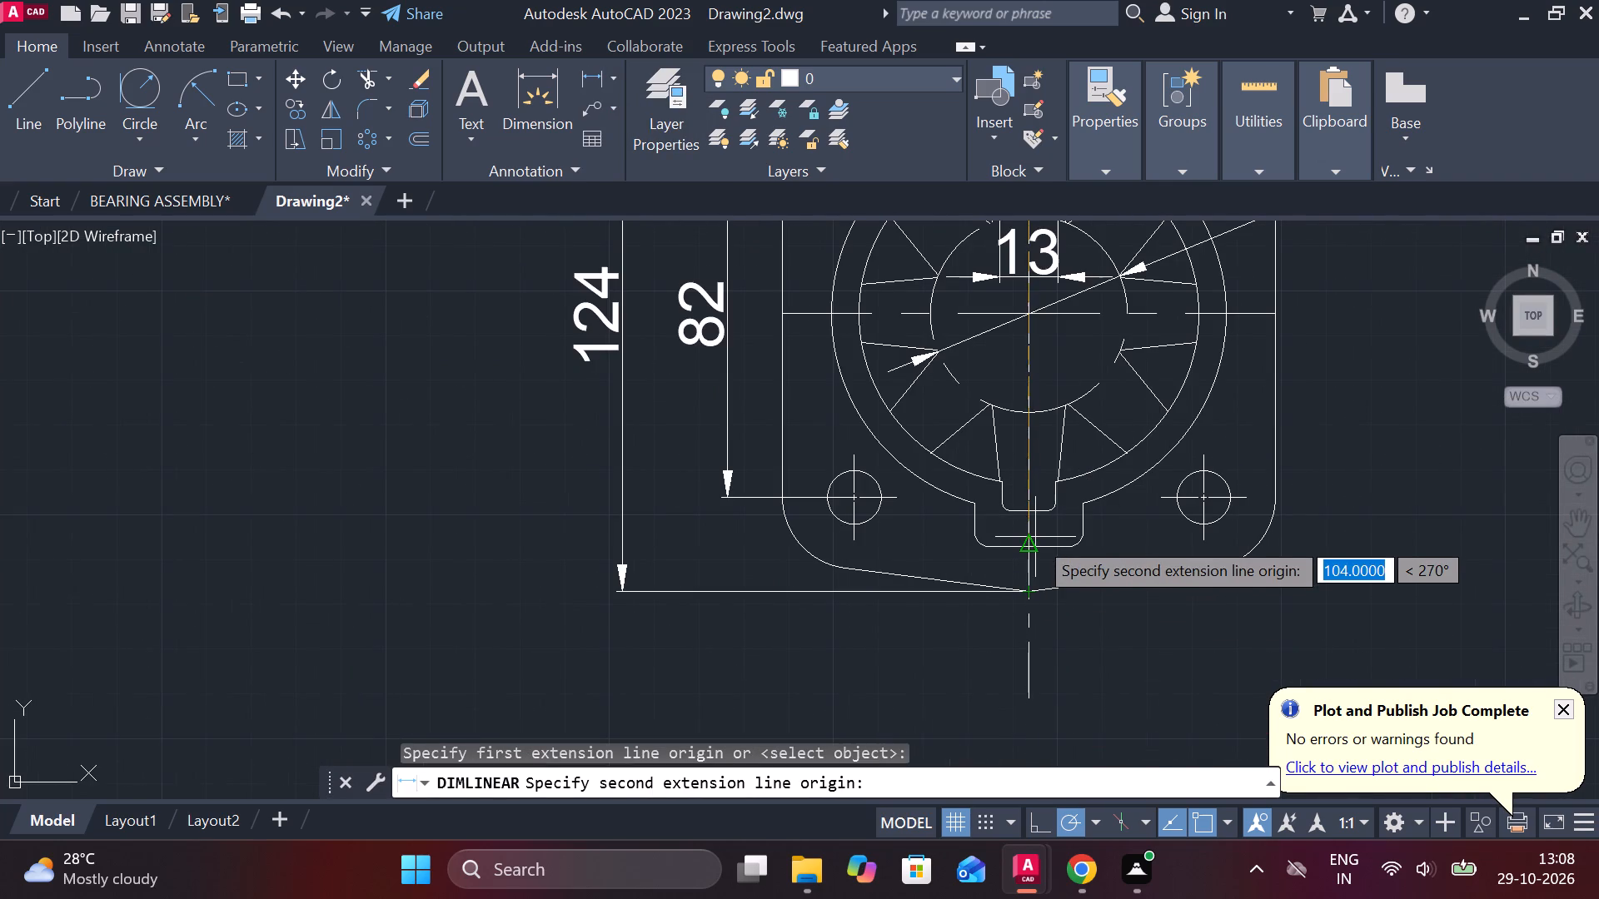
pyautogui.click(1030, 540)
pyautogui.scroll(-1, 1030, 540)
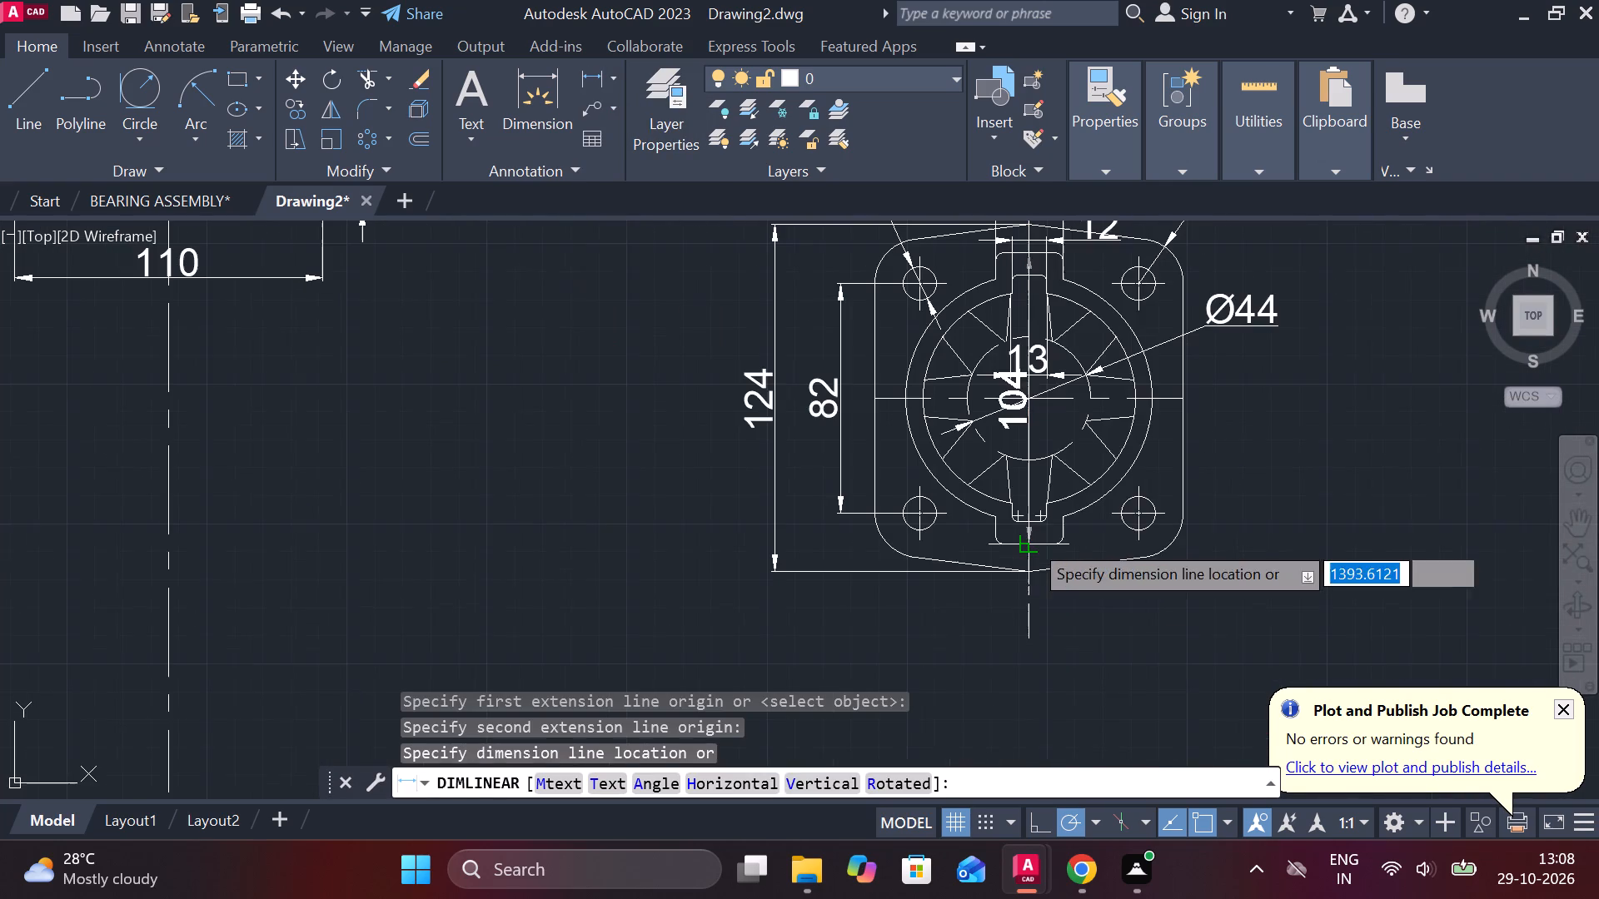
pyautogui.moveTo(1168, 502); pyautogui.dragTo(1041, 571, button='middle')
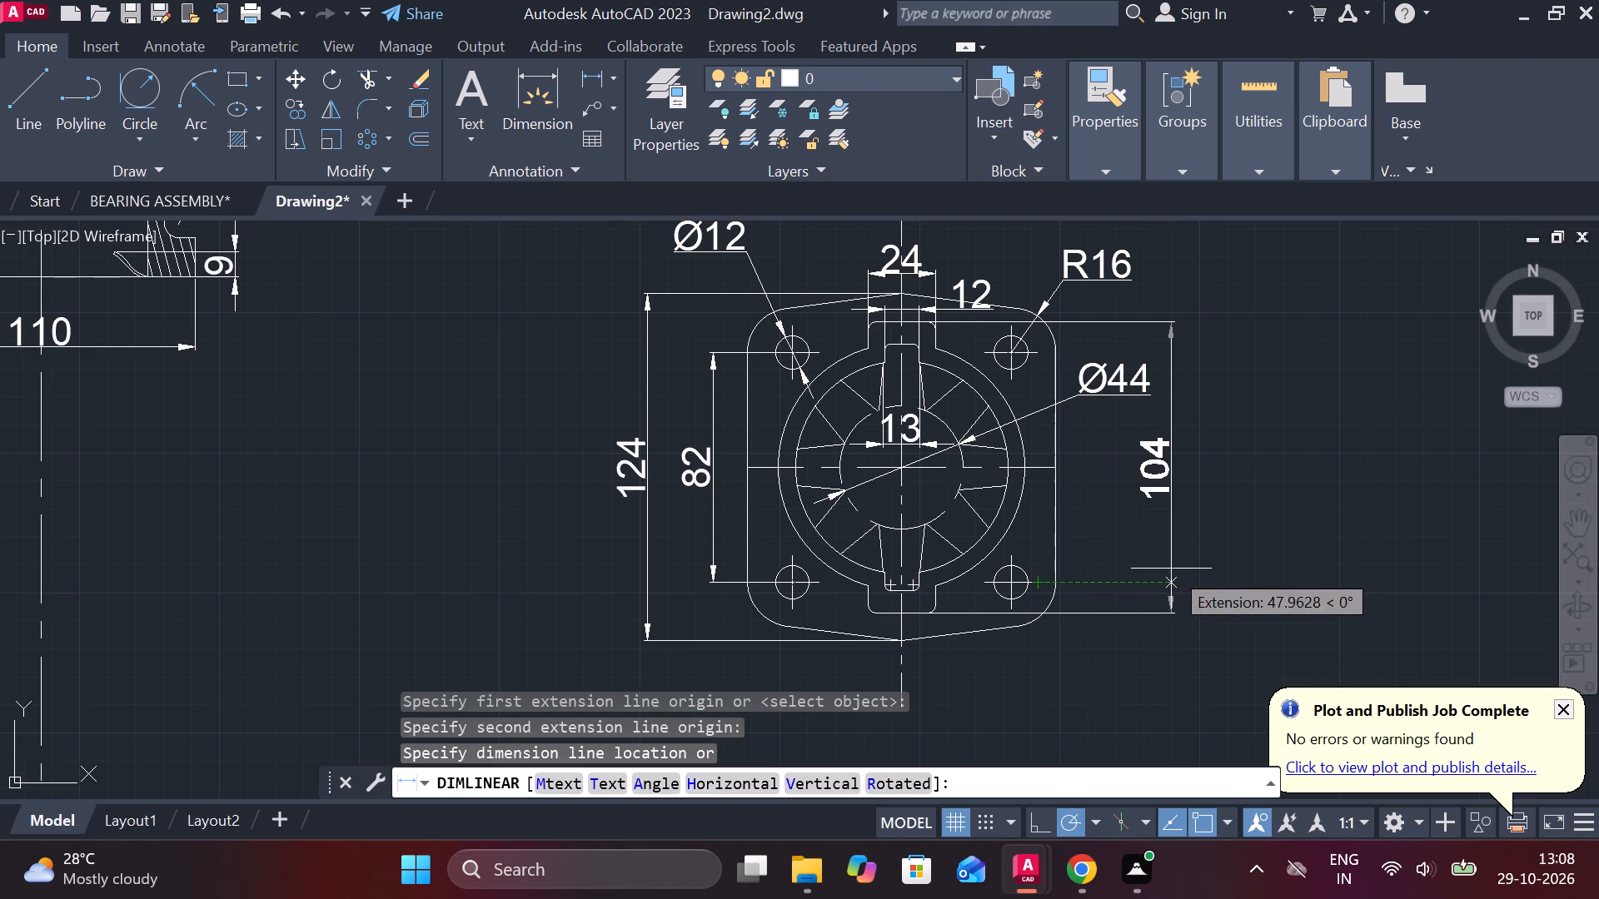
pyautogui.click(1171, 569)
# Hatch the ring-shaped wall between the two large circles, including both notches, at angle 60 and scale 1.
pyautogui.moveTo(1183, 583); pyautogui.dragTo(1143, 534, button='middle')
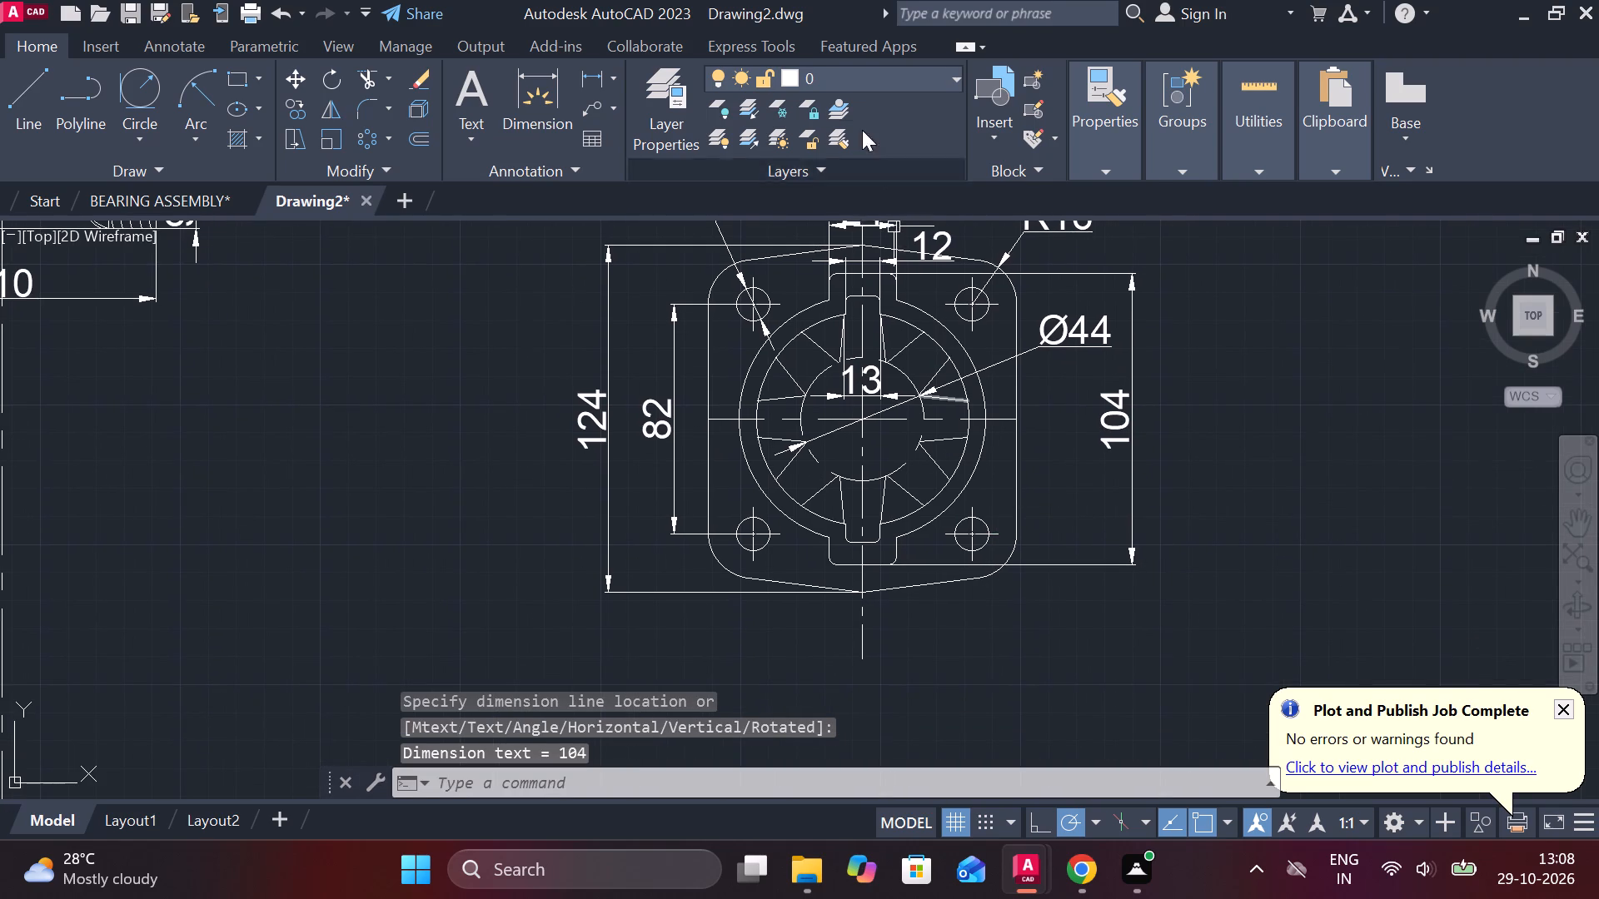
pyautogui.click(232, 142)
pyautogui.scroll(2, 755, 476)
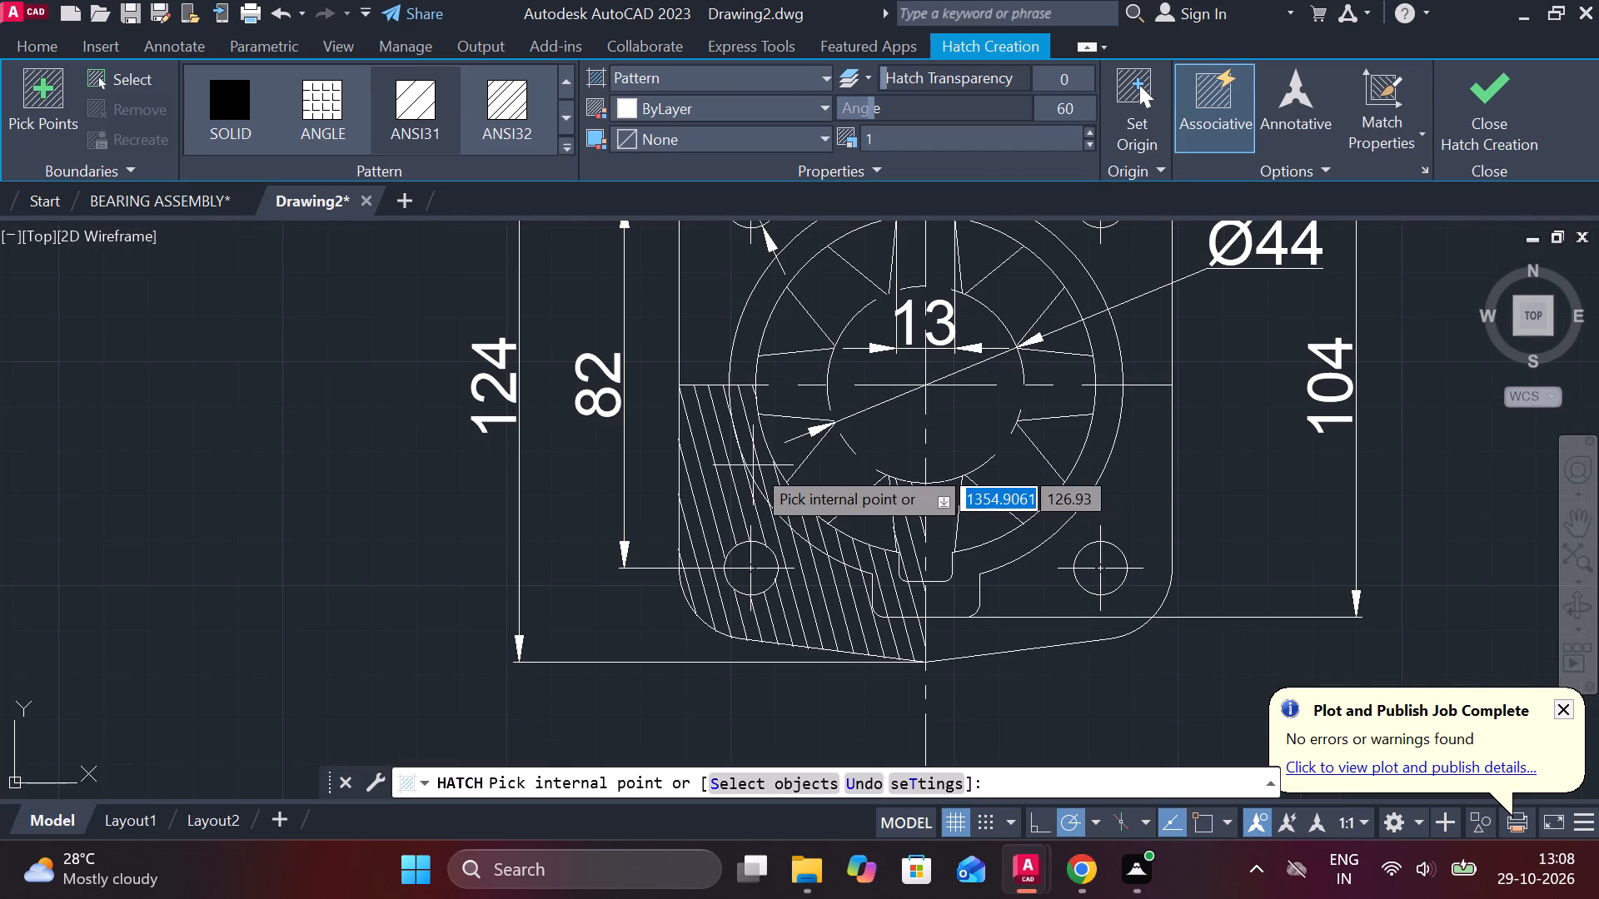
pyautogui.click(755, 436)
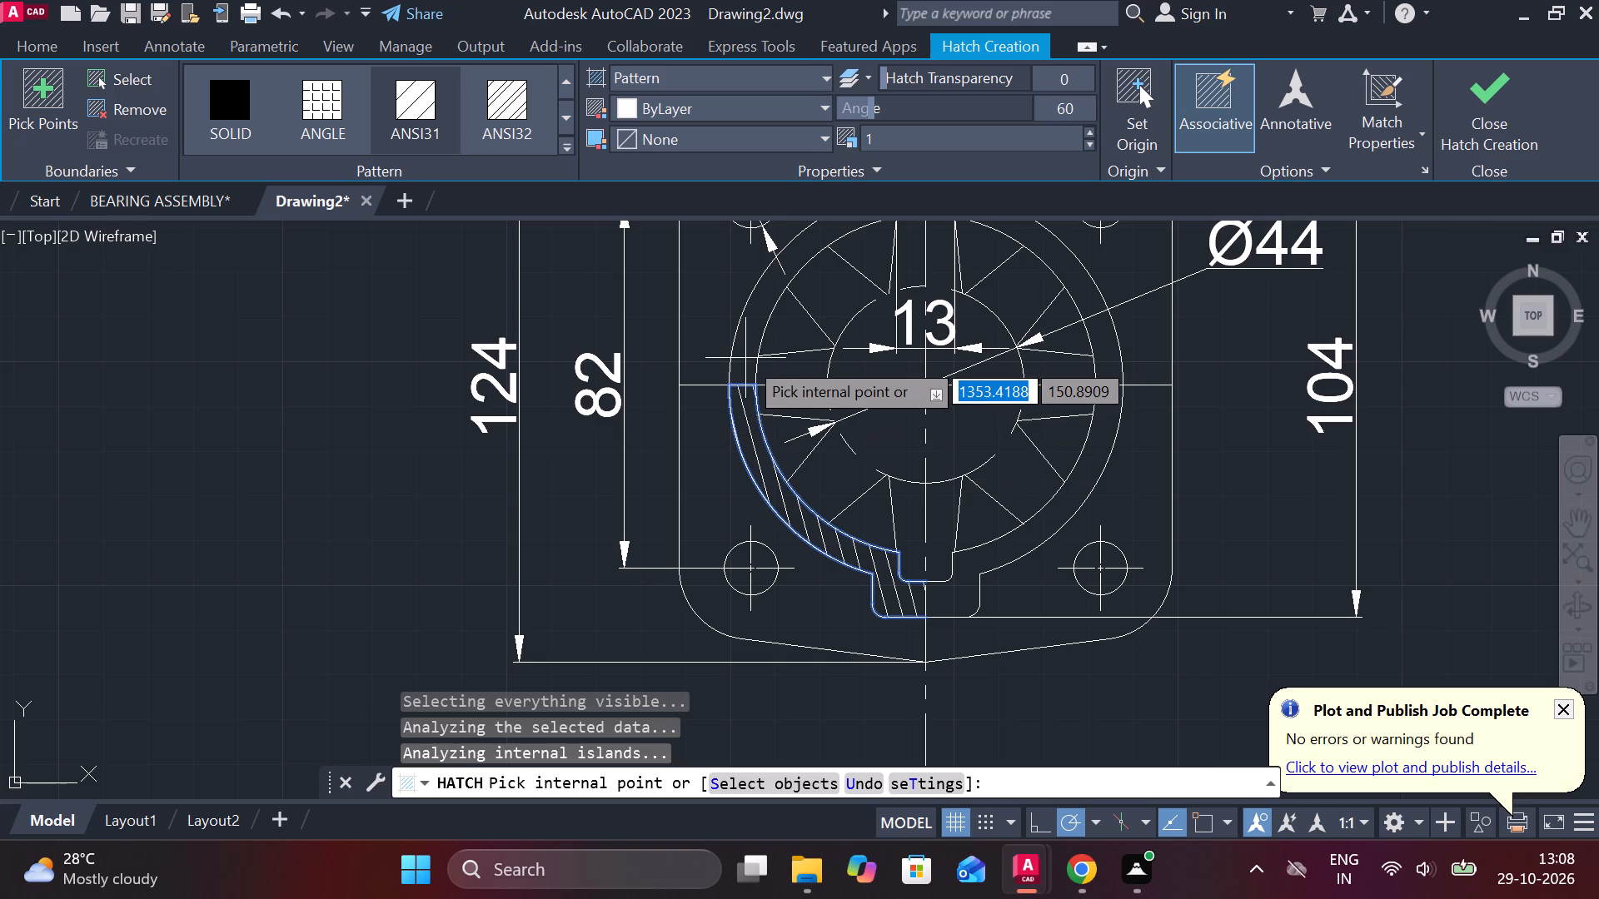
pyautogui.click(745, 351)
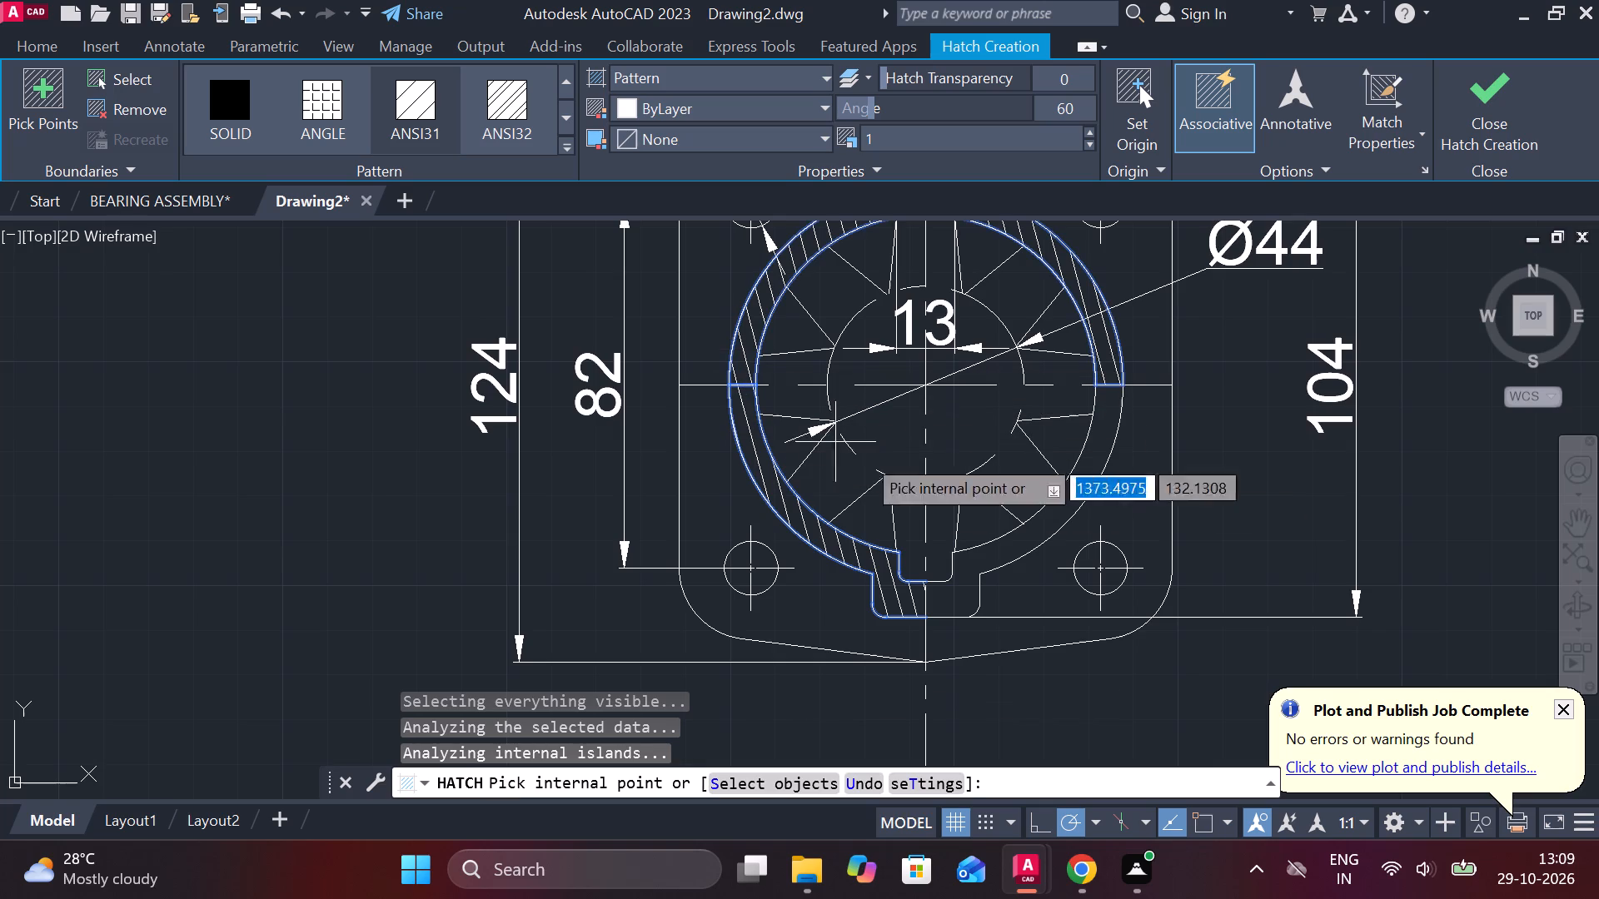
pyautogui.click(1075, 476)
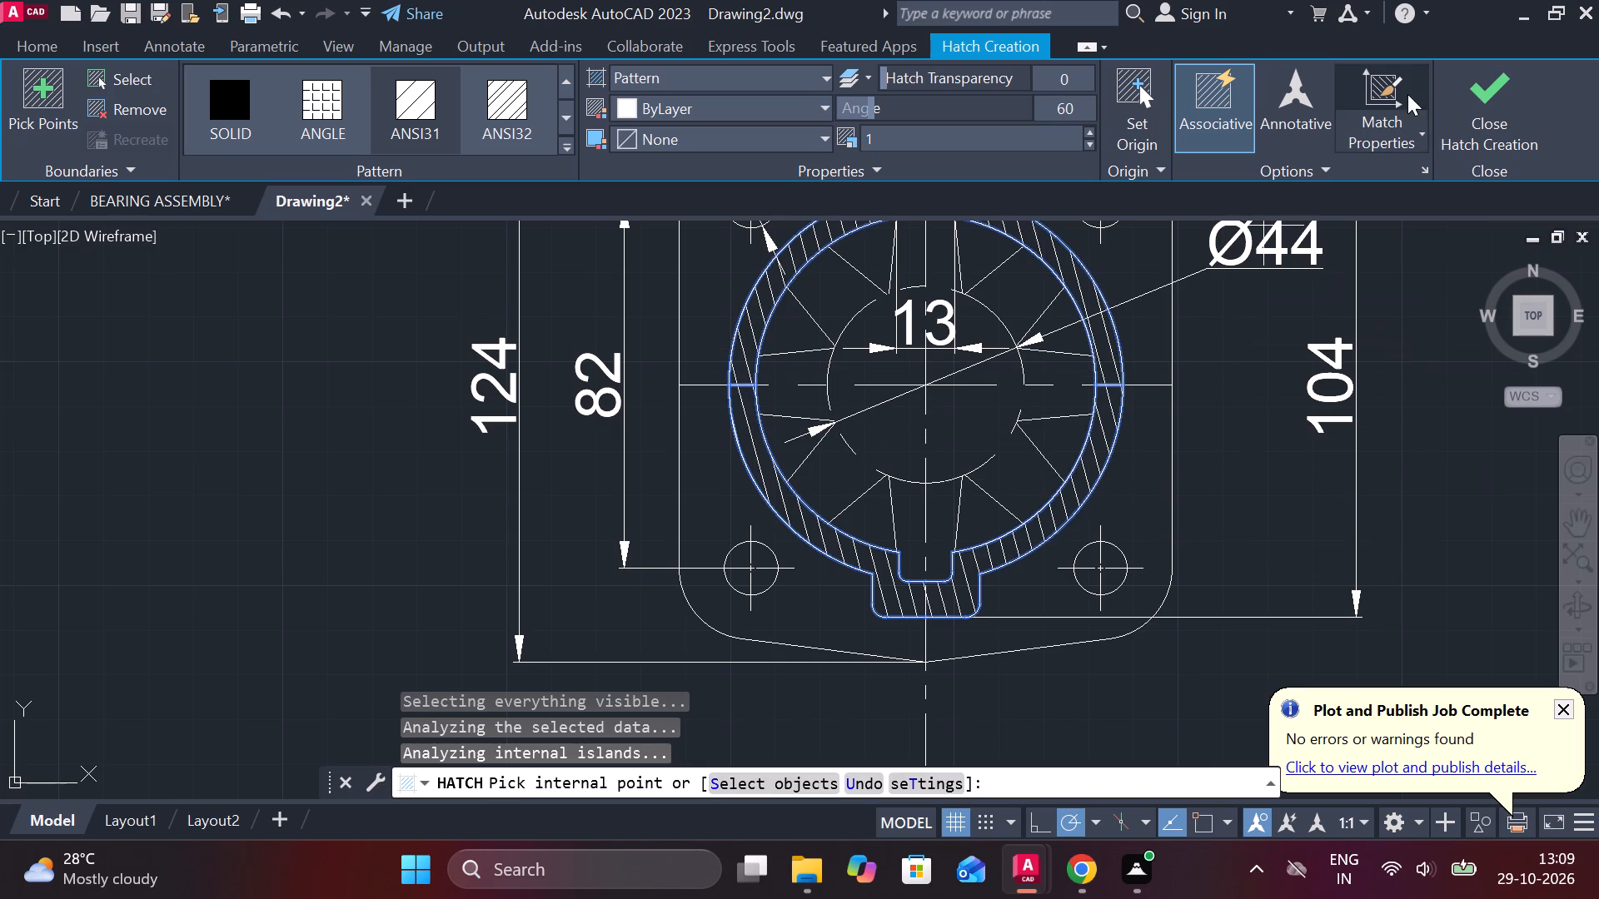
pyautogui.click(1479, 110)
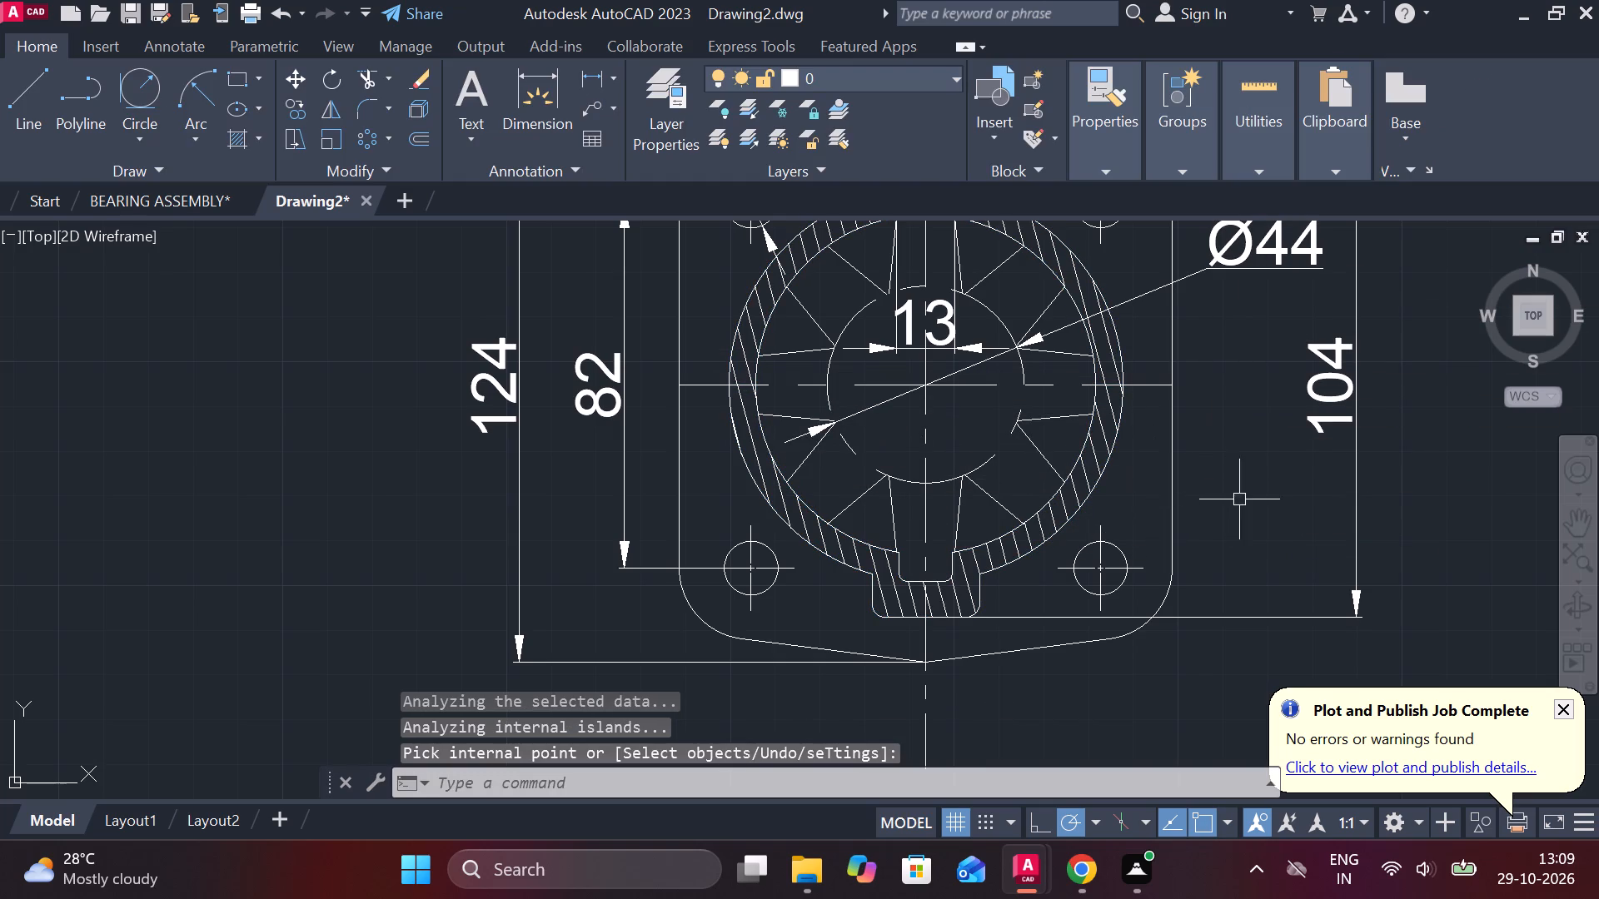
# Add a radius dimension to the lower outer notch's bottom-left corner fillet, placing its text below the plate.
pyautogui.scroll(-1, 1246, 499)
pyautogui.moveTo(1397, 506); pyautogui.dragTo(1154, 494, button='middle')
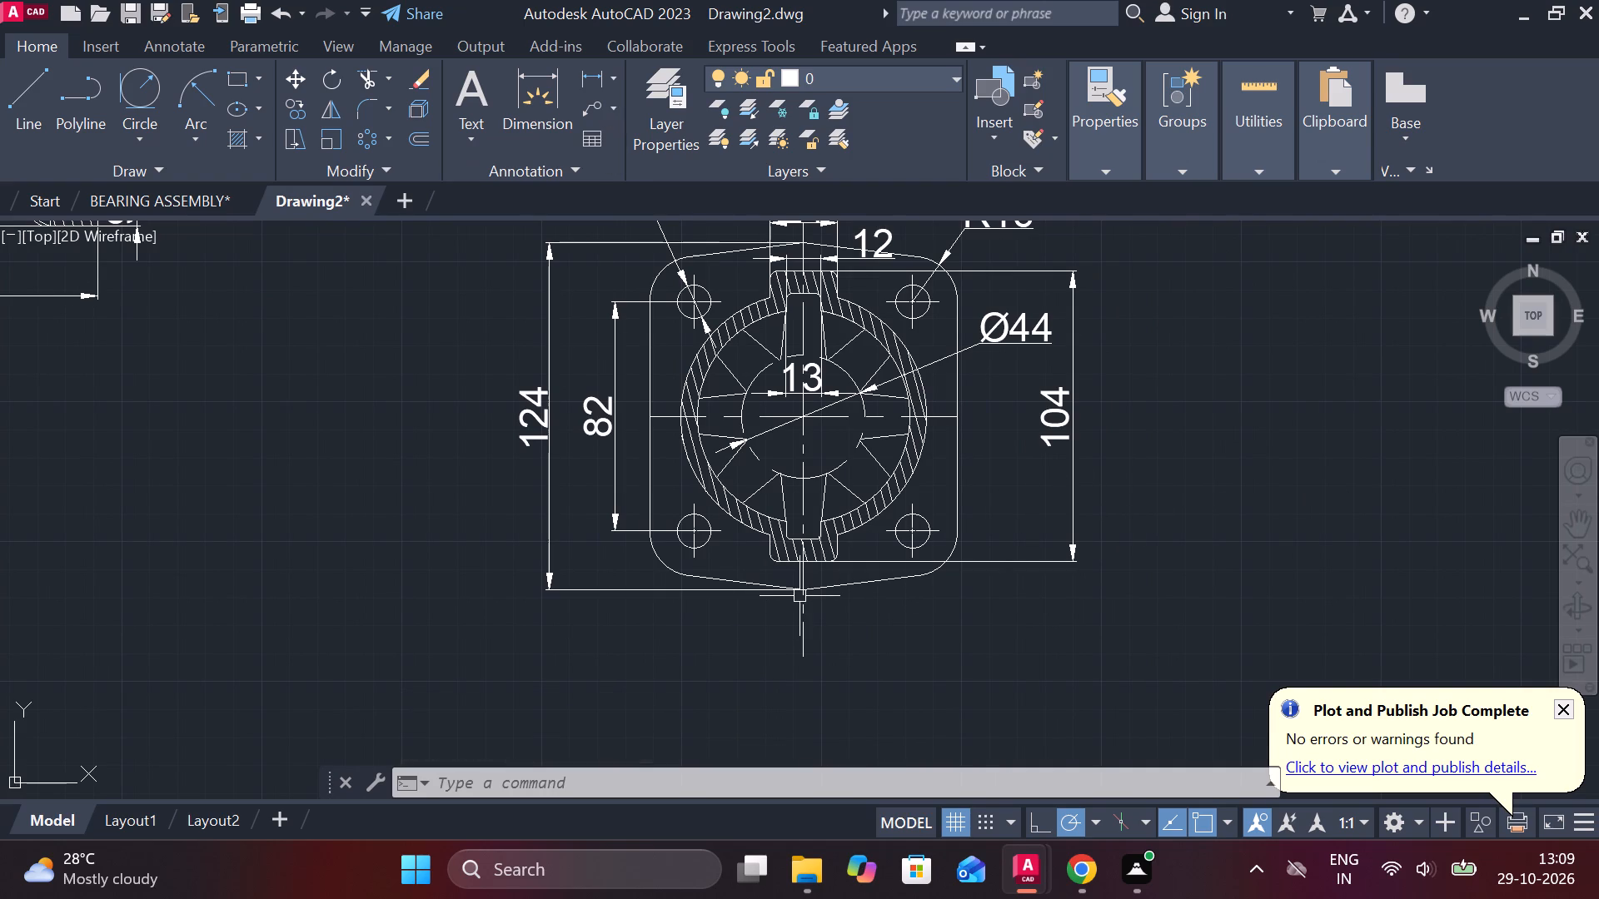
pyautogui.click(615, 86)
pyautogui.click(640, 327)
pyautogui.scroll(2, 762, 572)
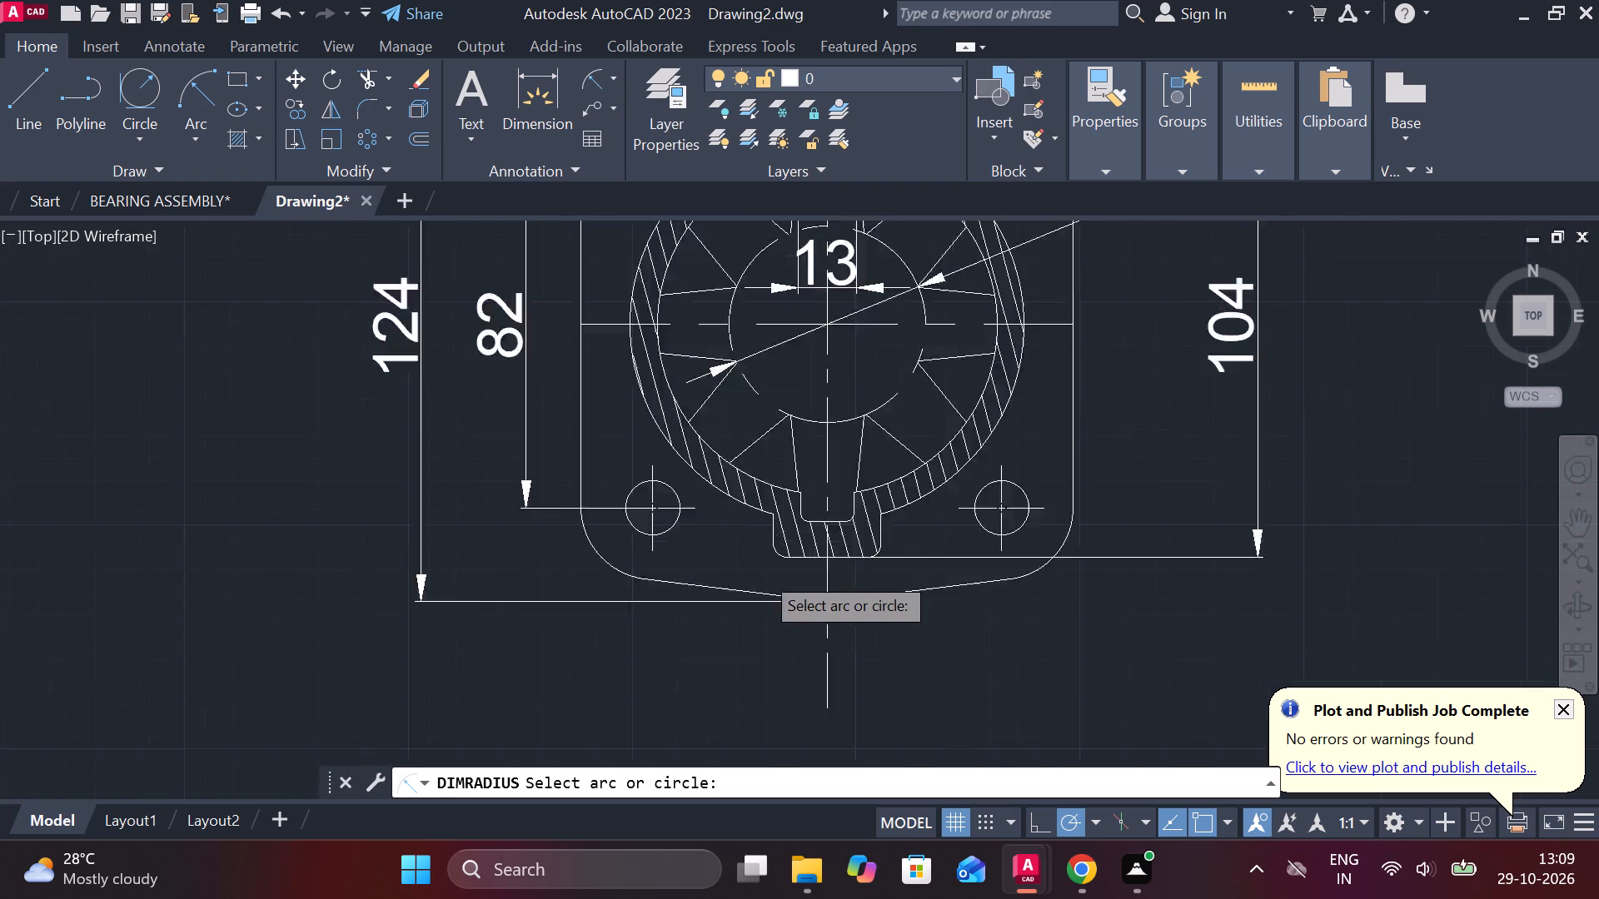
pyautogui.scroll(1, 761, 572)
pyautogui.click(793, 529)
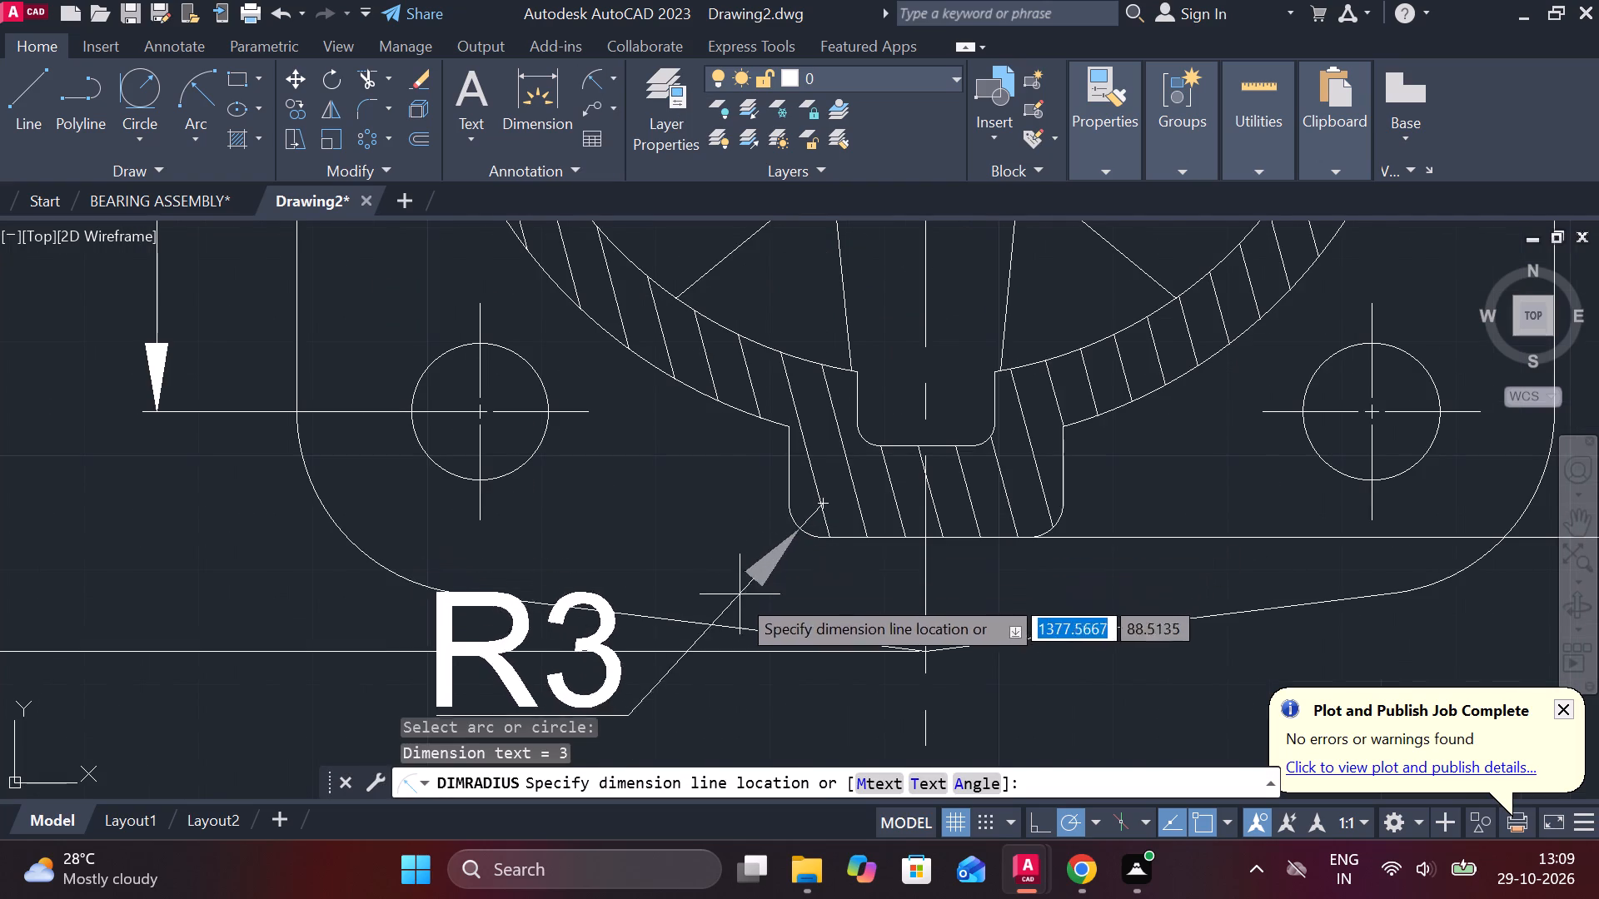
pyautogui.moveTo(718, 625); pyautogui.dragTo(776, 407, button='middle')
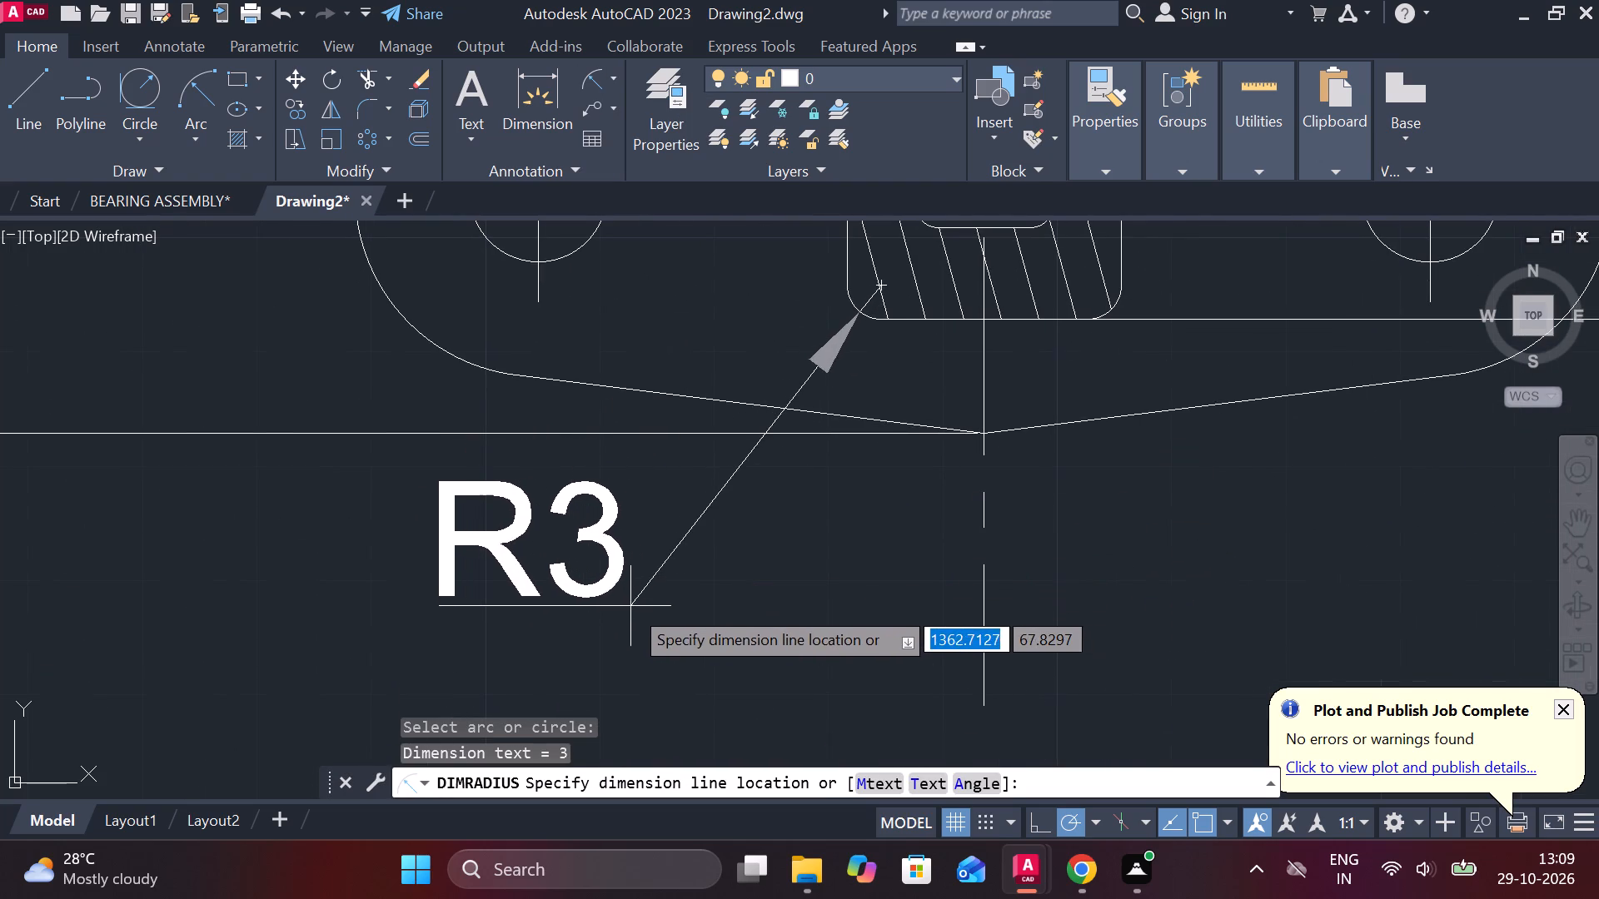
pyautogui.click(630, 606)
# Add a horizontal linear dimension between the centres of the two lower holes, placed below the plate and the R3 text.
pyautogui.scroll(-2, 748, 599)
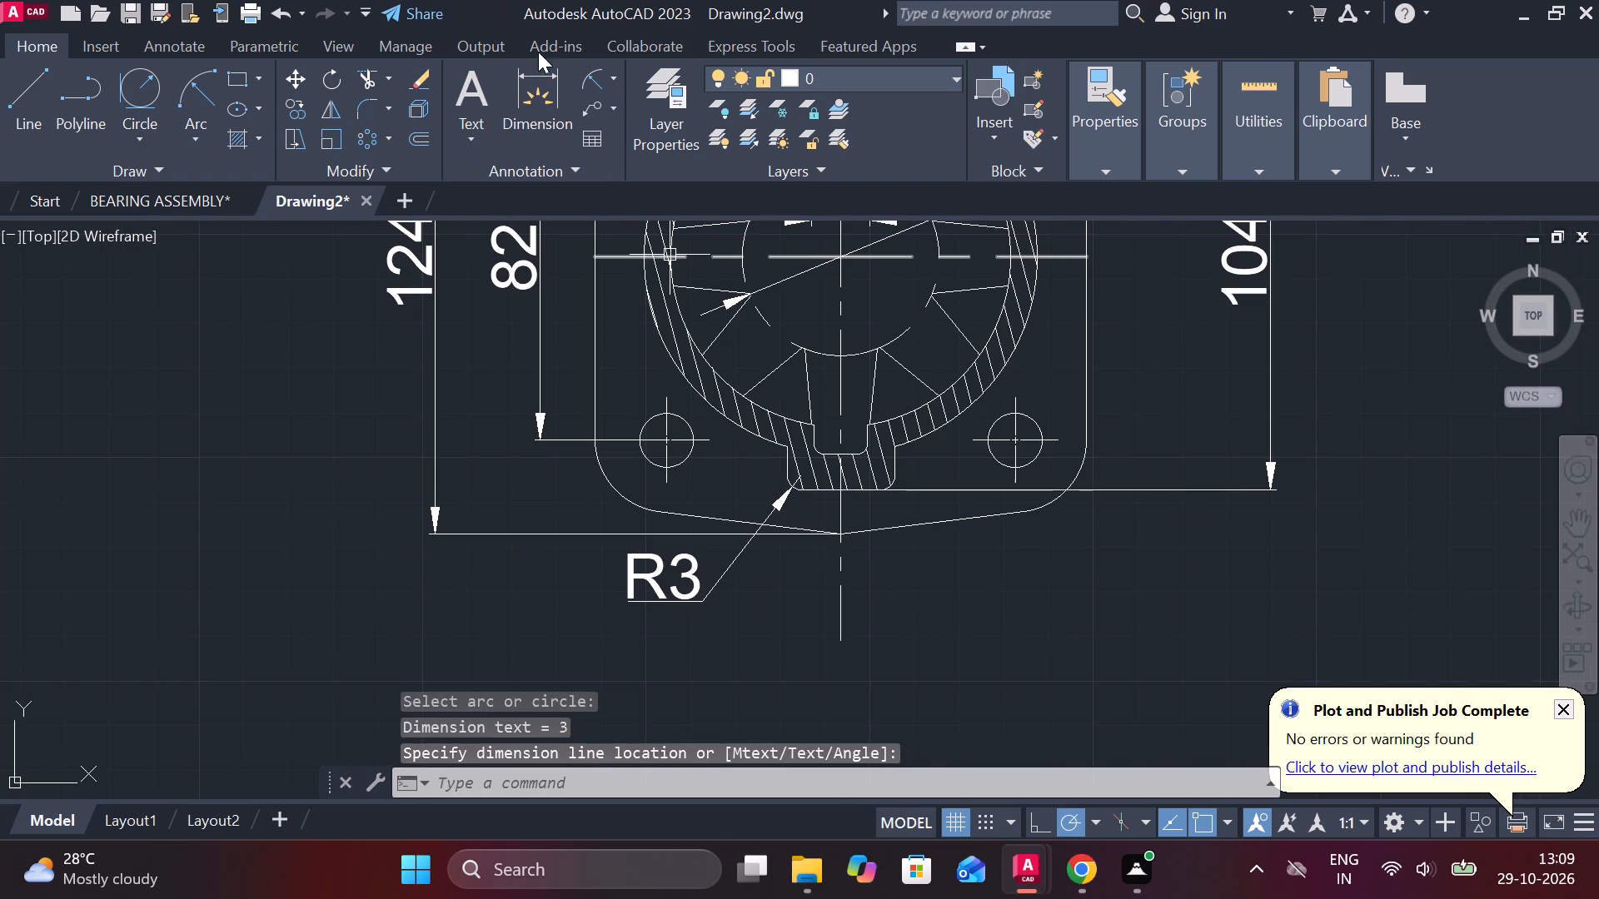
pyautogui.click(611, 80)
pyautogui.click(647, 132)
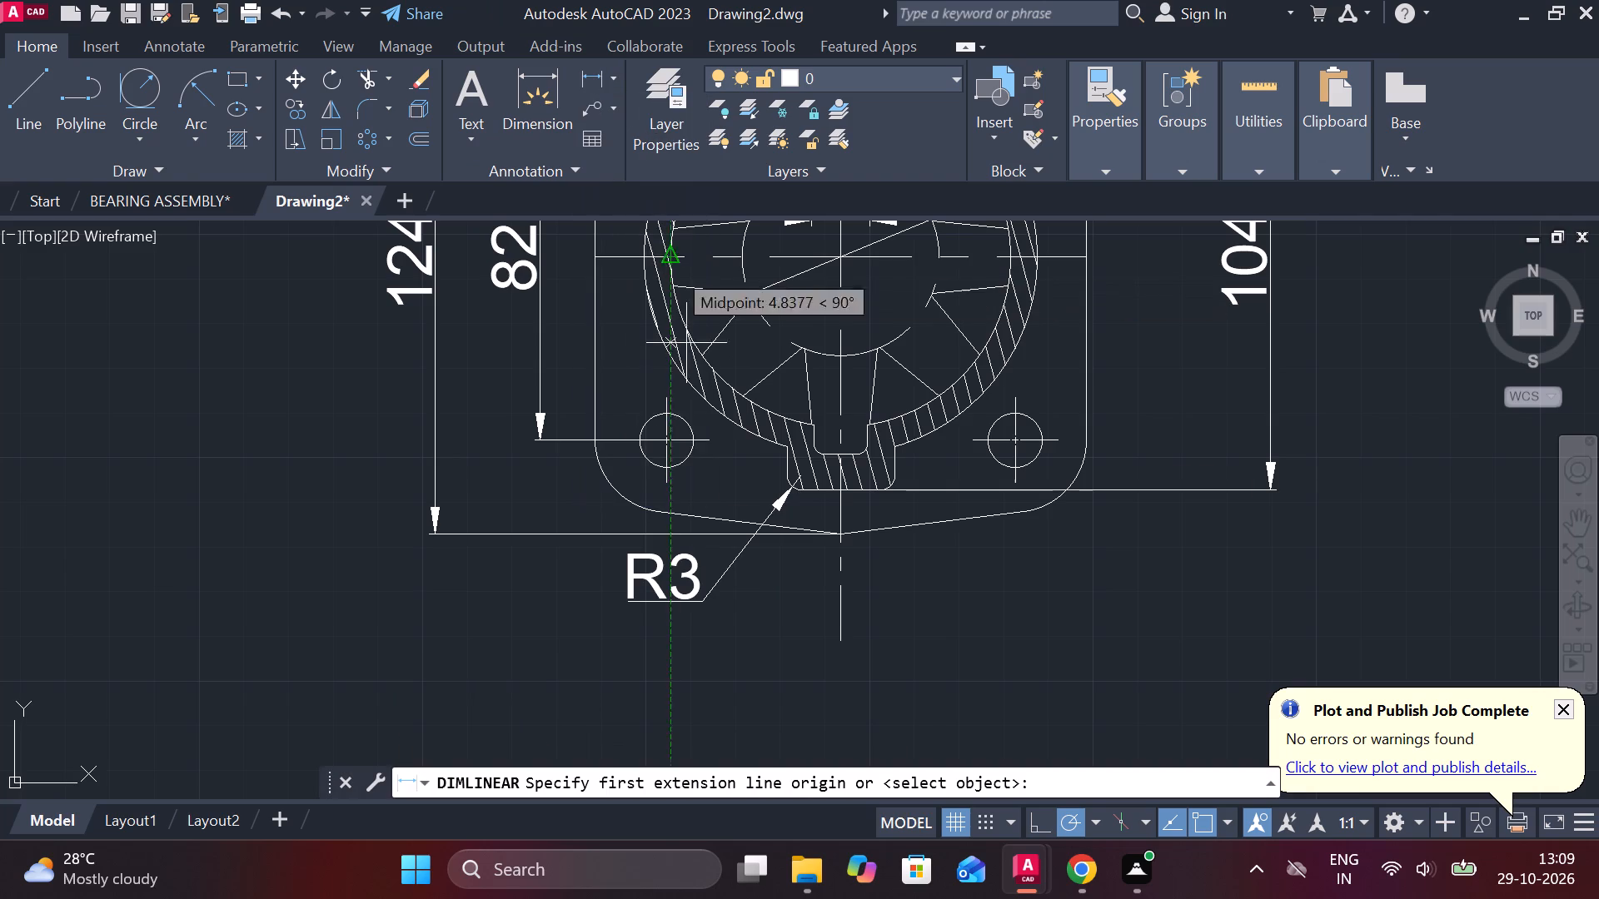
pyautogui.click(658, 445)
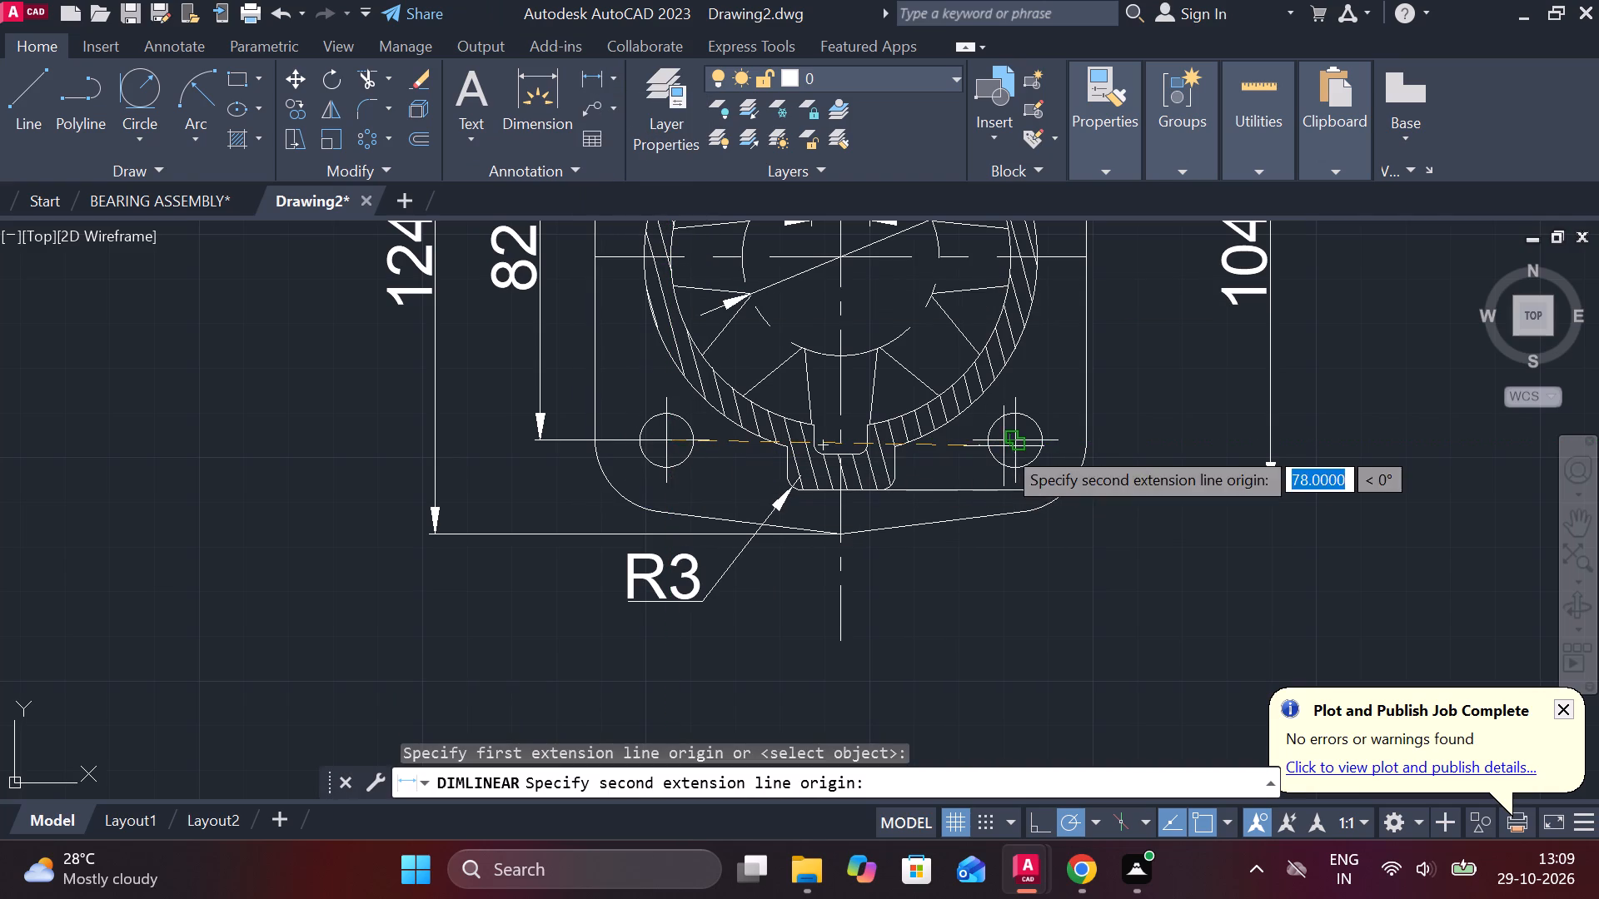
pyautogui.click(1006, 446)
pyautogui.moveTo(947, 525); pyautogui.dragTo(940, 354, button='middle')
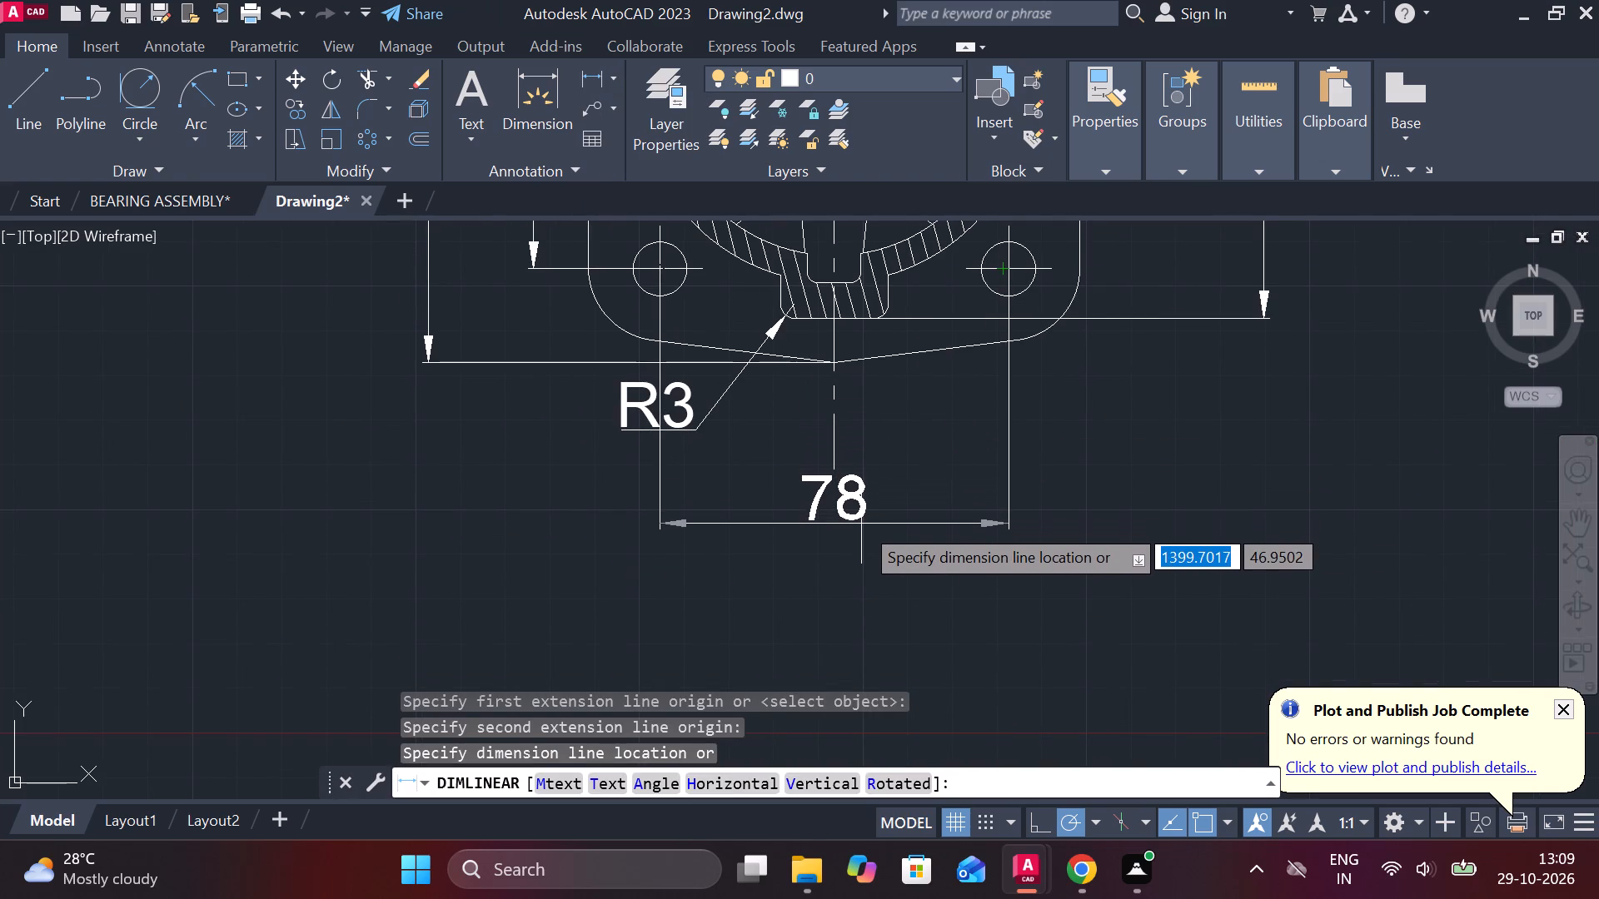
pyautogui.click(855, 528)
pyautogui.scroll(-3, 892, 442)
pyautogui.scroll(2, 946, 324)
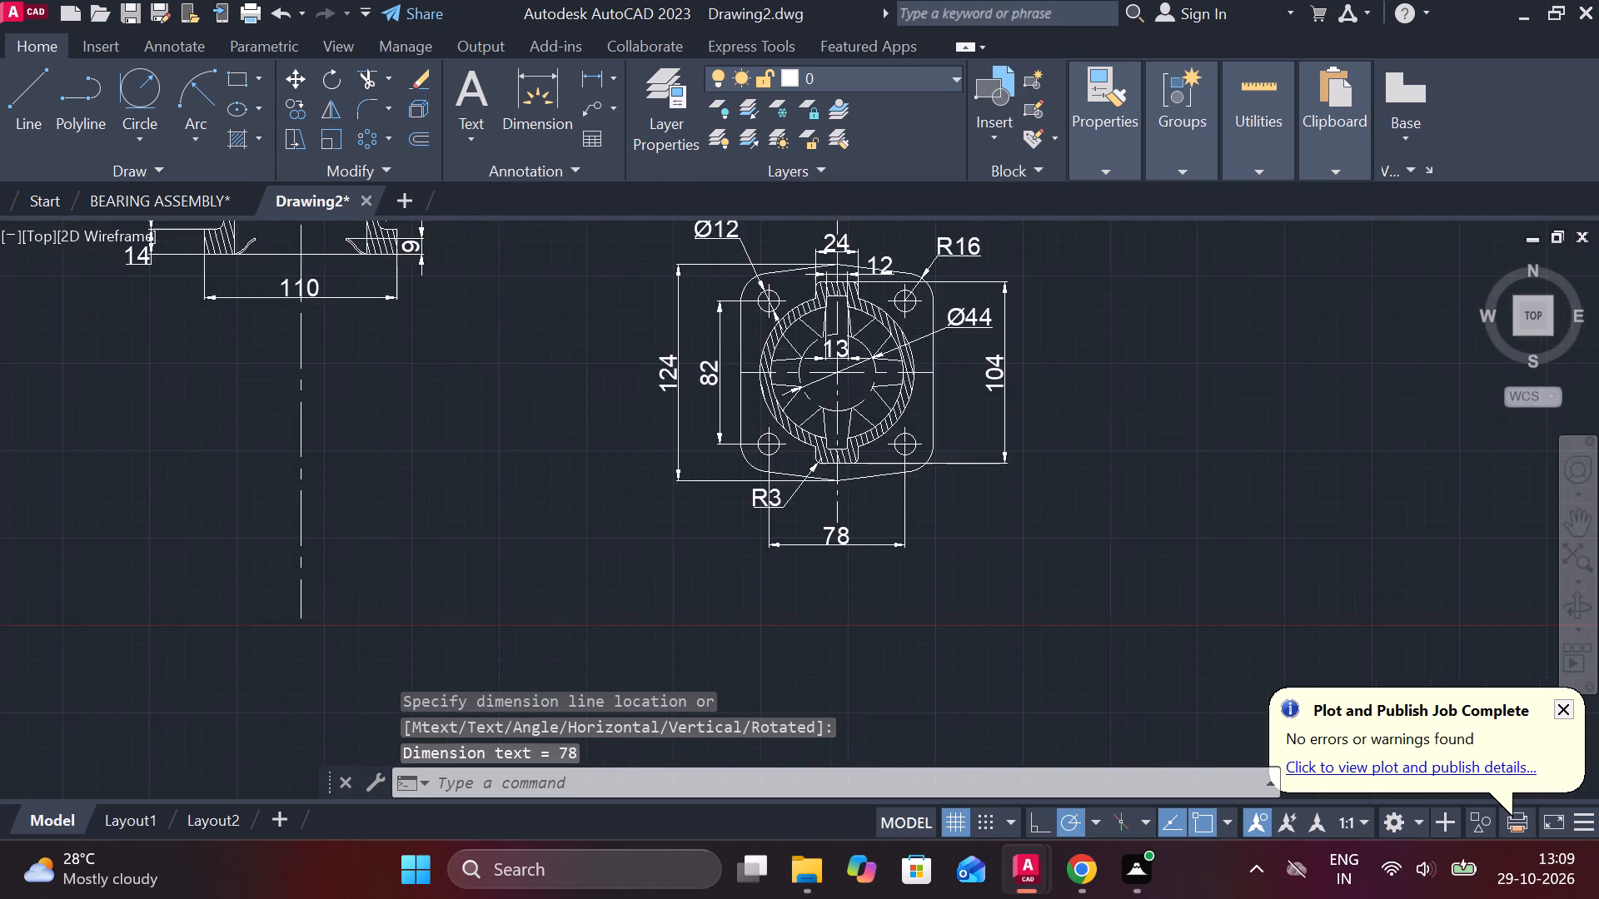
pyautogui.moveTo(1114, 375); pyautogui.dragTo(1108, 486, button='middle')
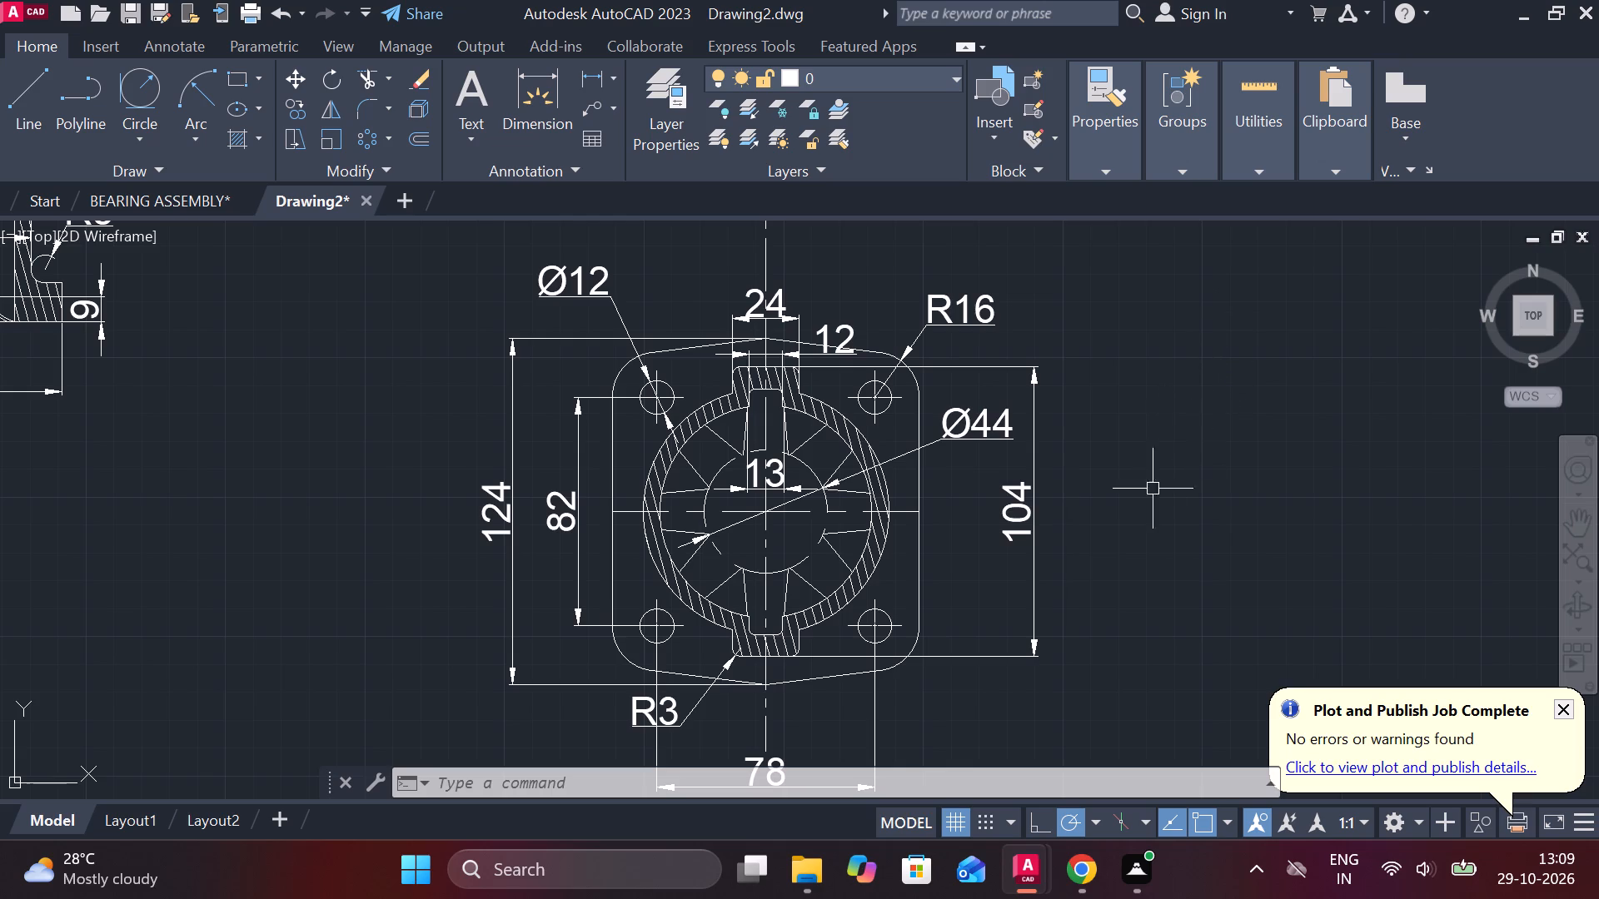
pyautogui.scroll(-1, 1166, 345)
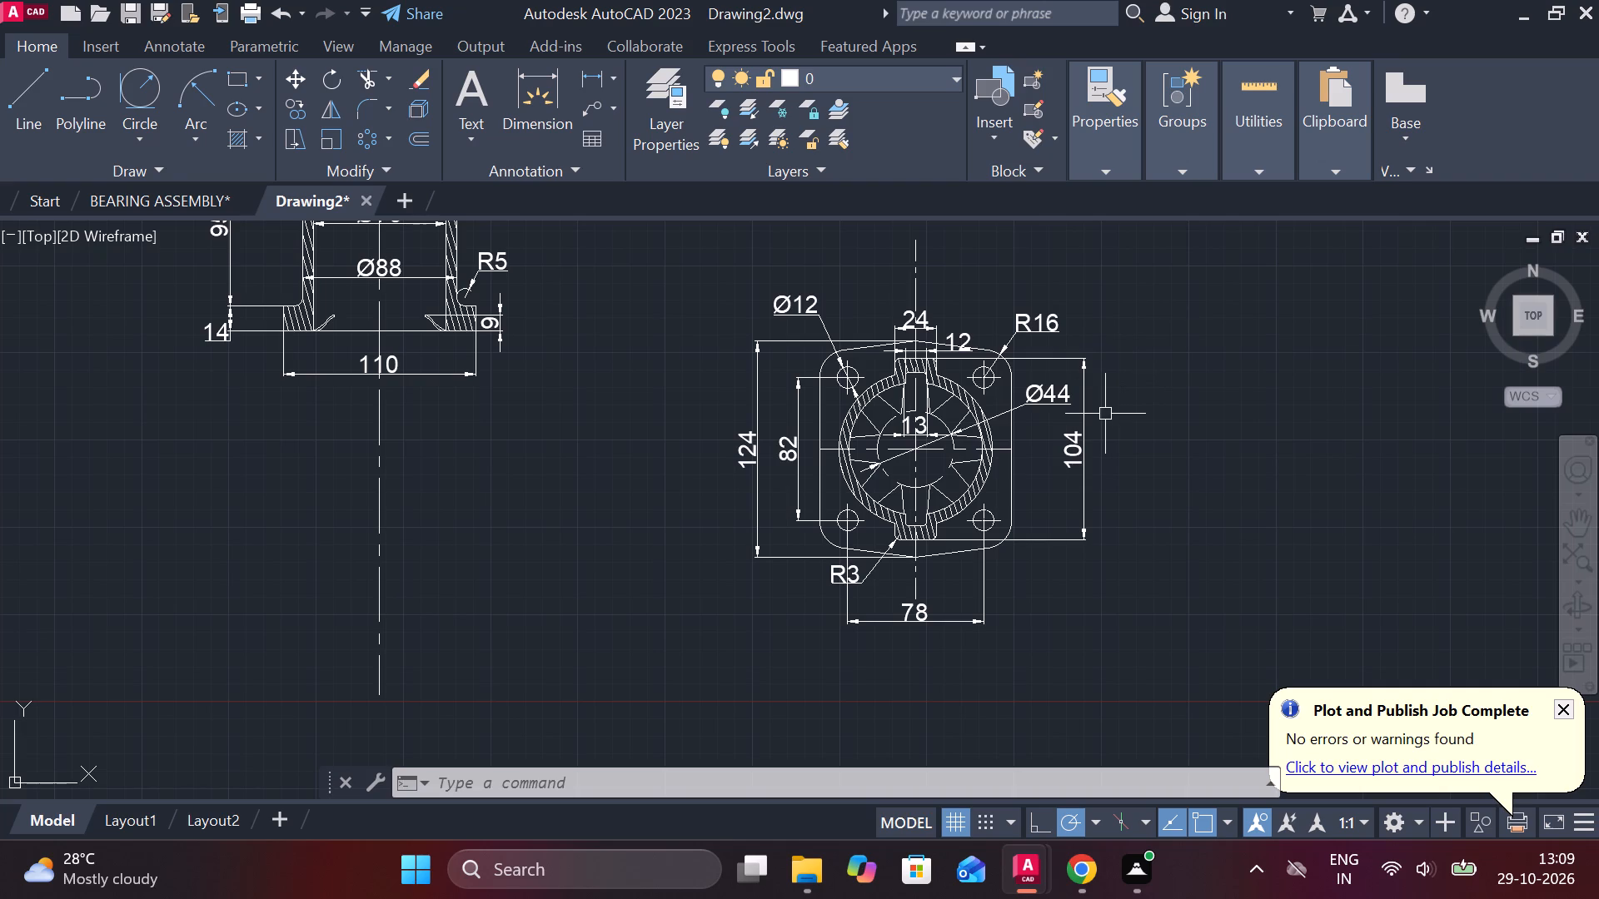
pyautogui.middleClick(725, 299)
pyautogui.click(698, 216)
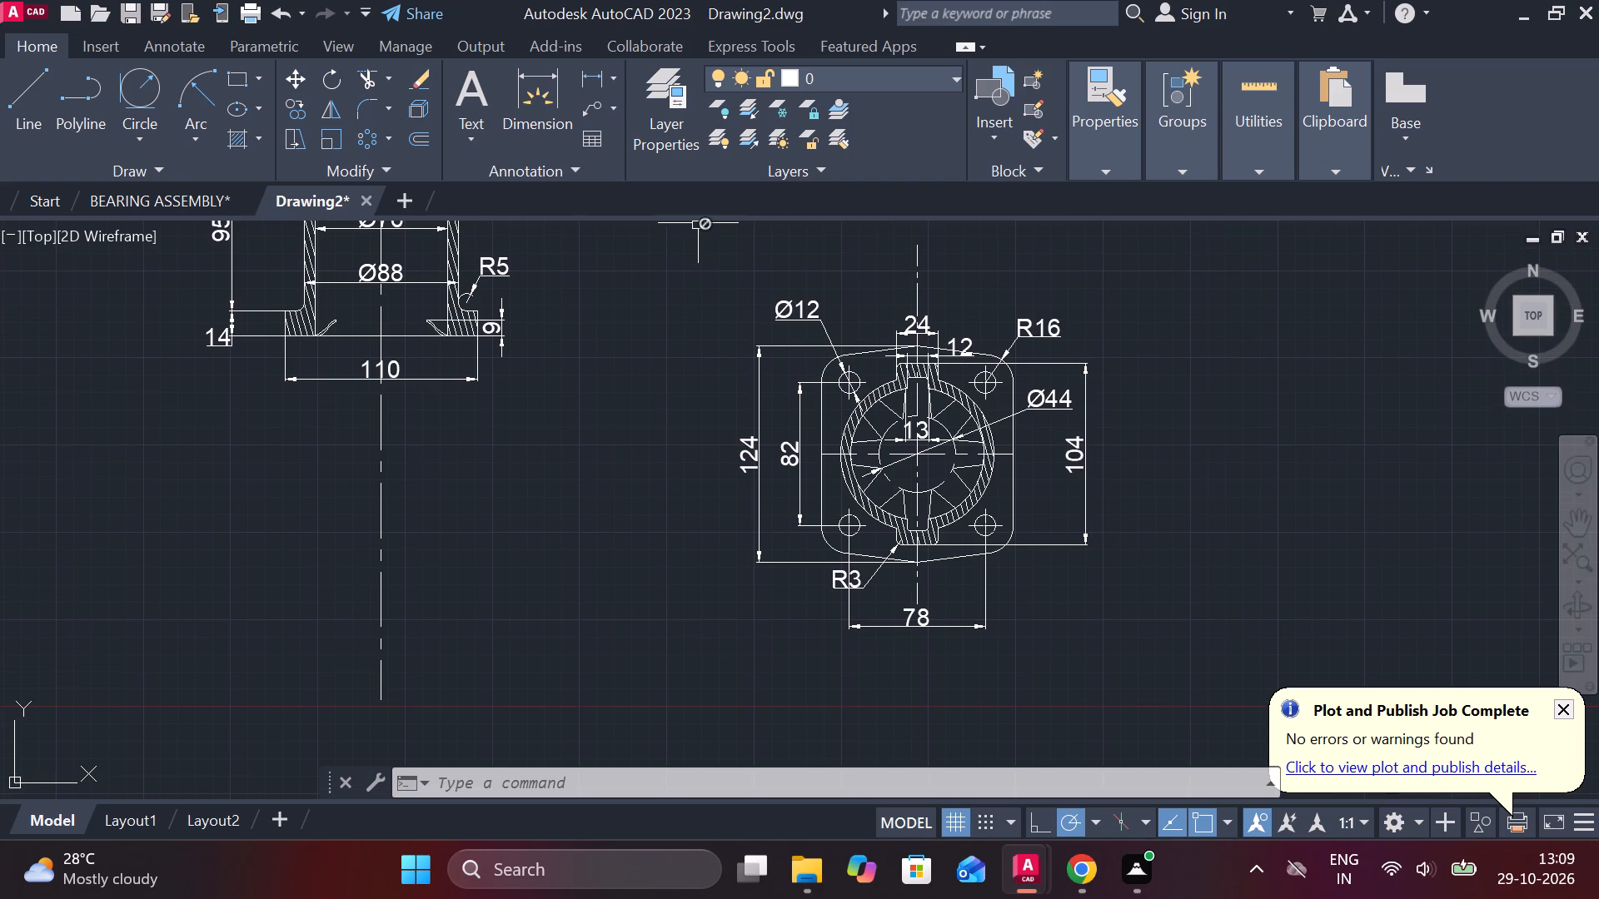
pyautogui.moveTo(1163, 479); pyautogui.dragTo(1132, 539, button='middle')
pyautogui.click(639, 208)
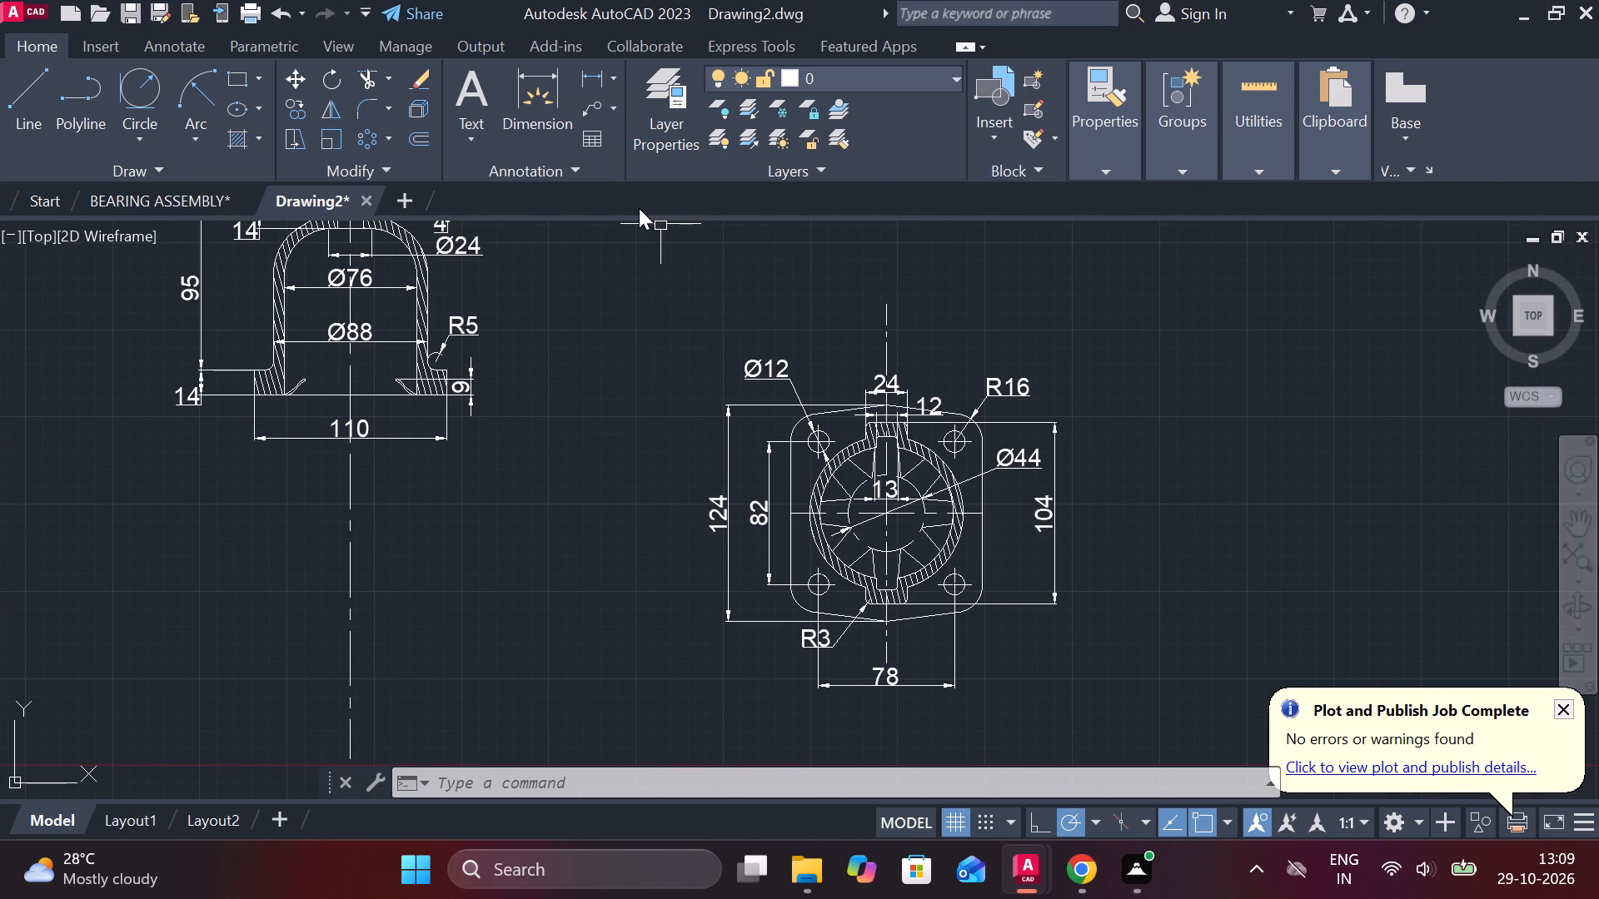
# Move the whole plan view with its dimensions beneath the bell section, aligning its centre with the section's vertical centreline.
pyautogui.press('Escape')
pyautogui.click(663, 261)
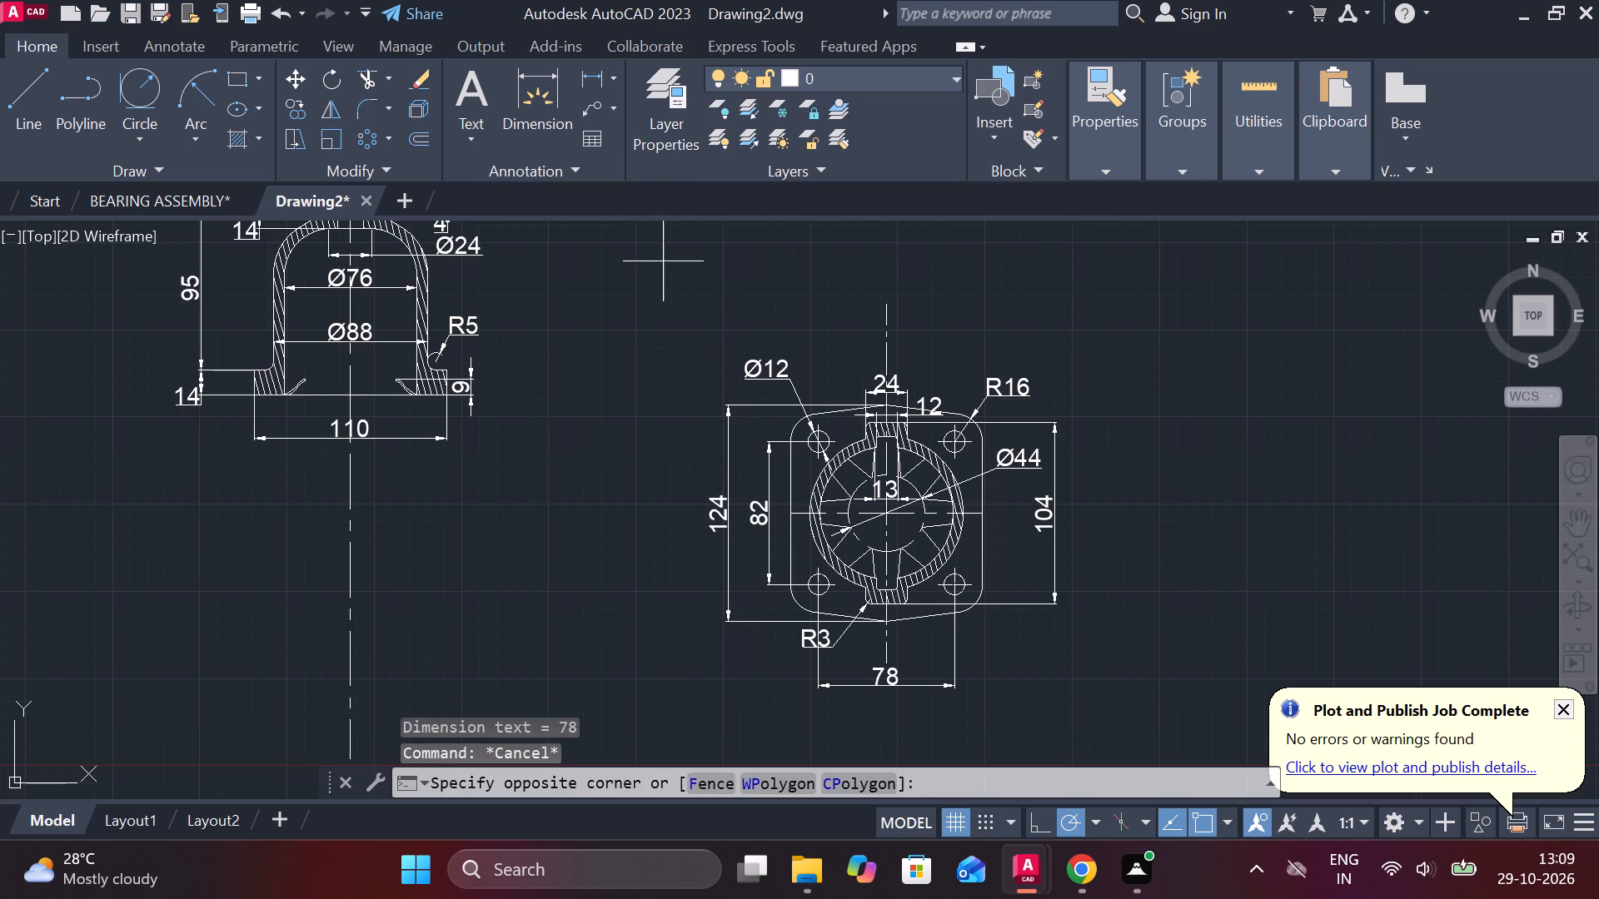
pyautogui.click(1219, 720)
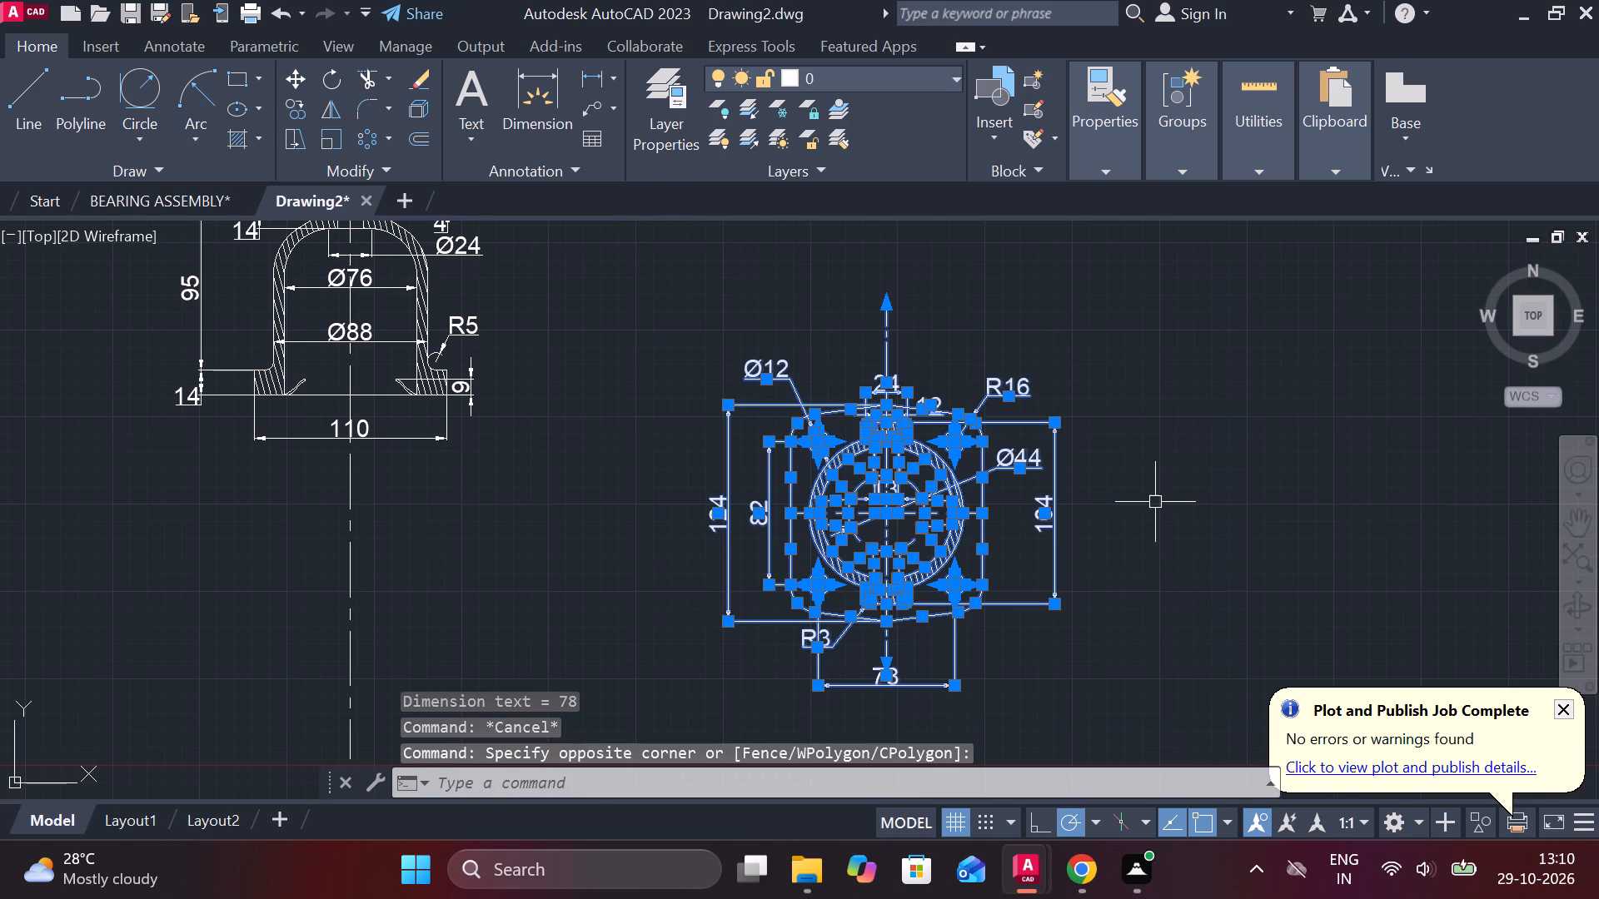
pyautogui.press('m')
pyautogui.press('Return')
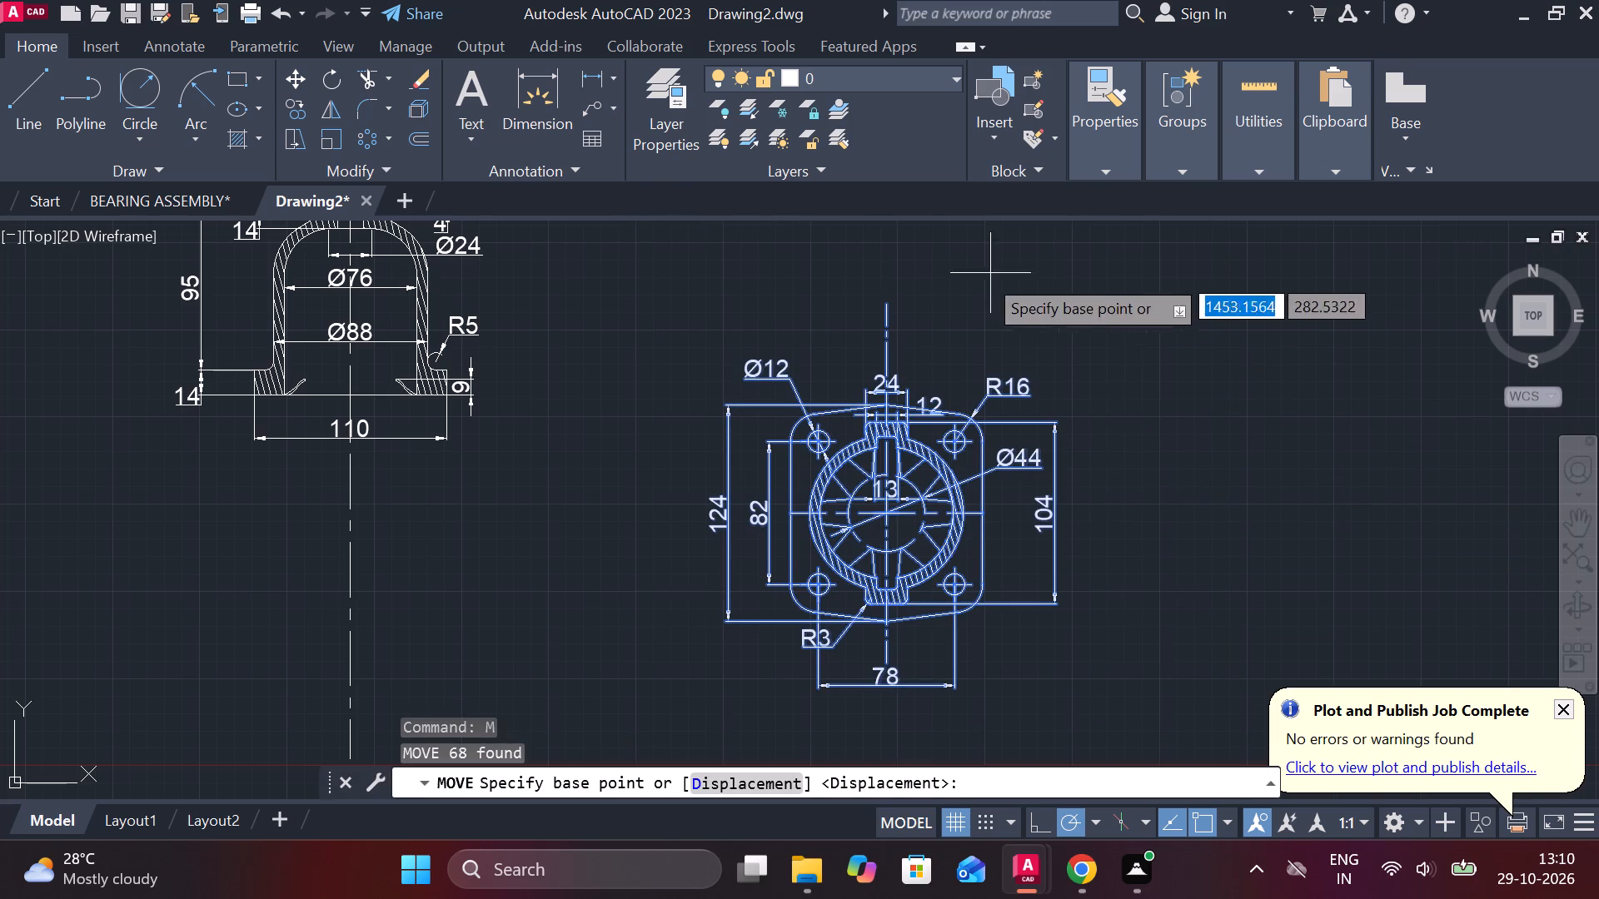
pyautogui.scroll(2, 893, 525)
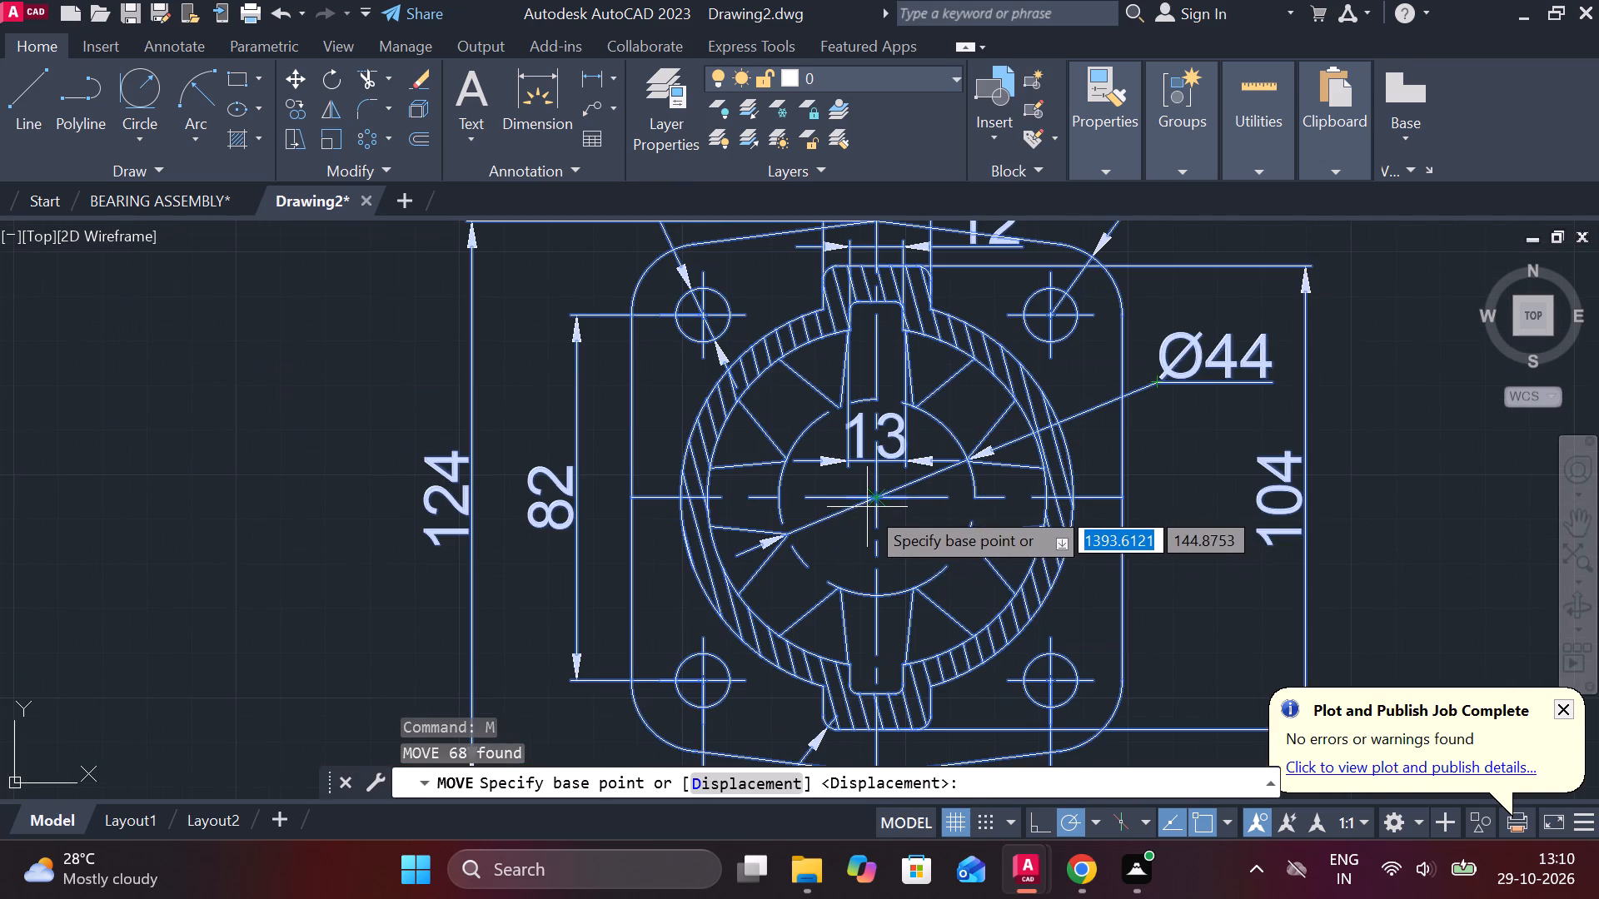
pyautogui.click(880, 504)
pyautogui.scroll(-4, 880, 504)
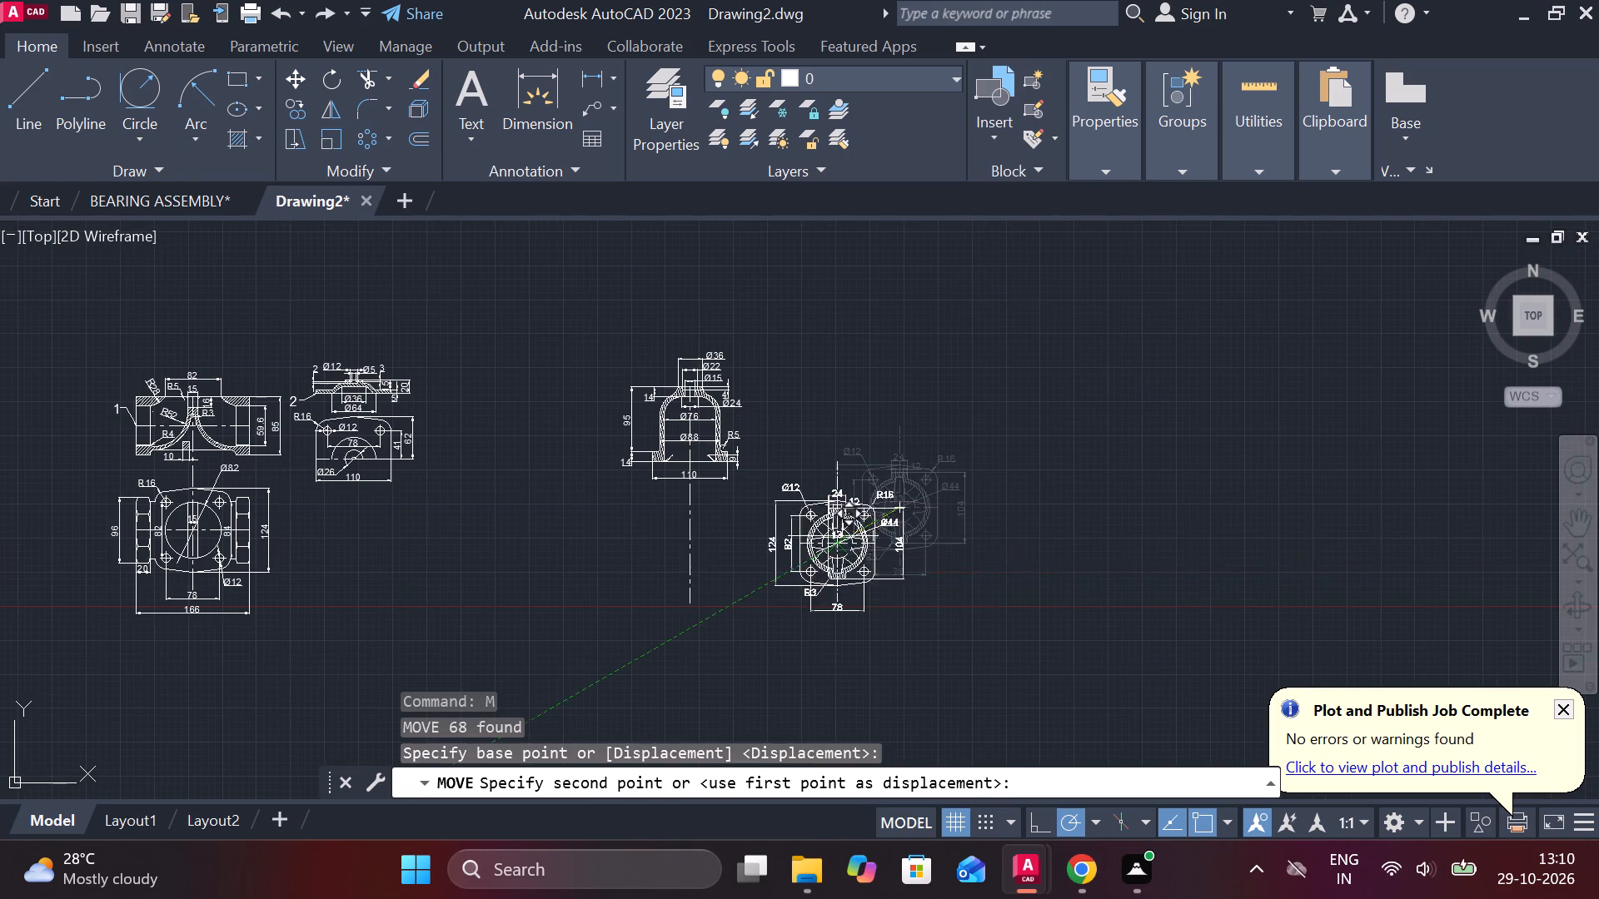
pyautogui.scroll(3, 690, 538)
pyautogui.moveTo(686, 552); pyautogui.dragTo(691, 430, button='middle')
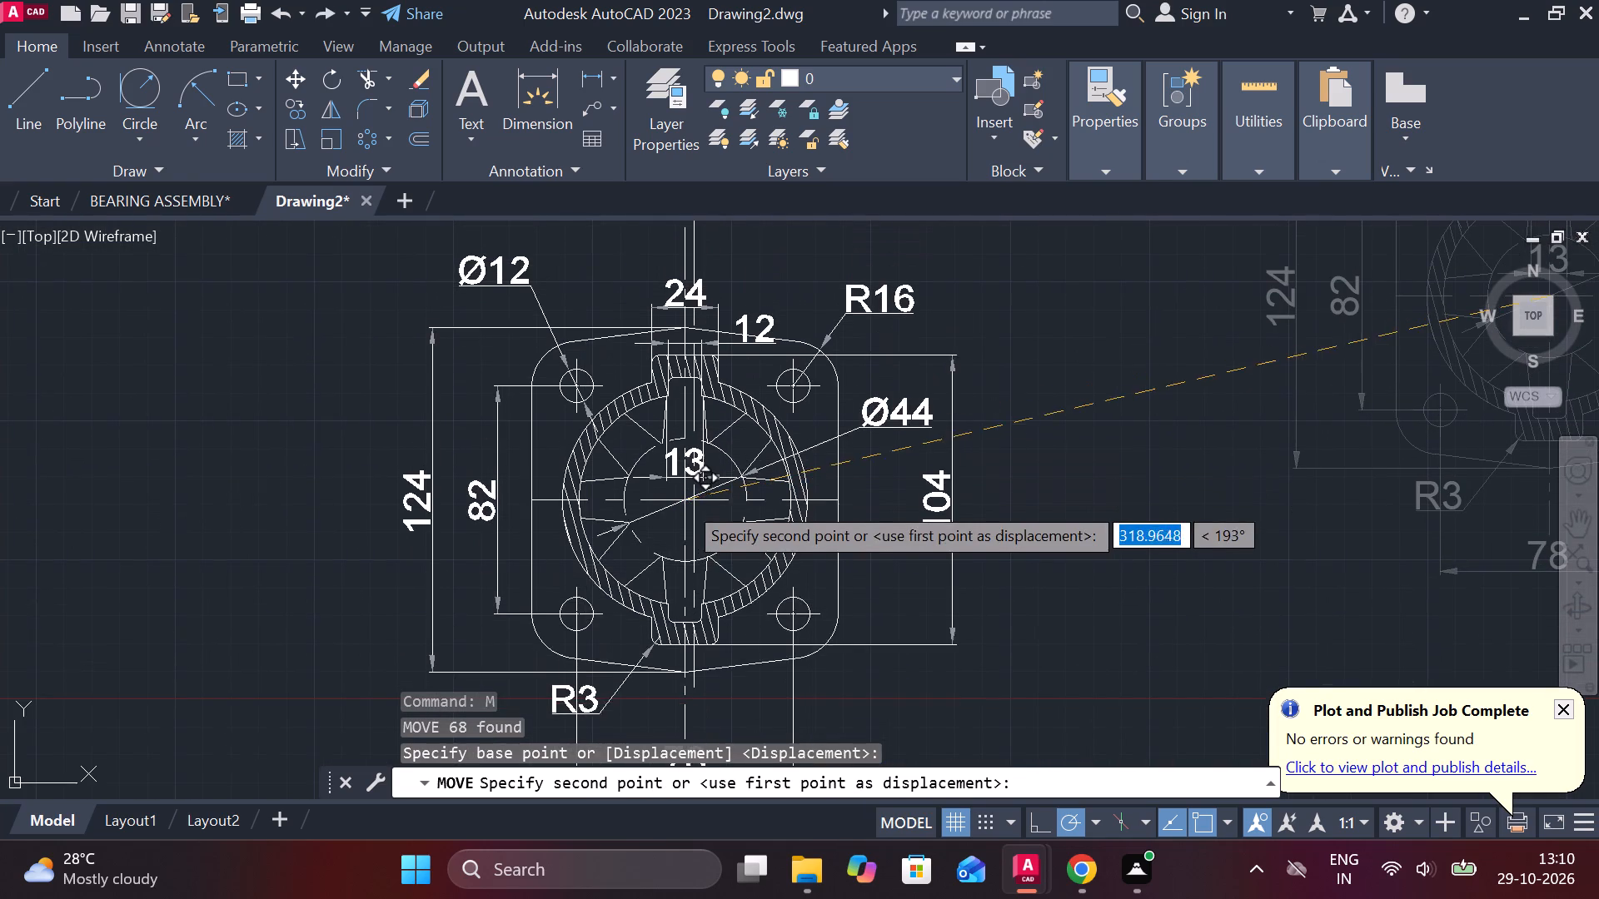
pyautogui.click(695, 494)
pyautogui.scroll(-3, 751, 460)
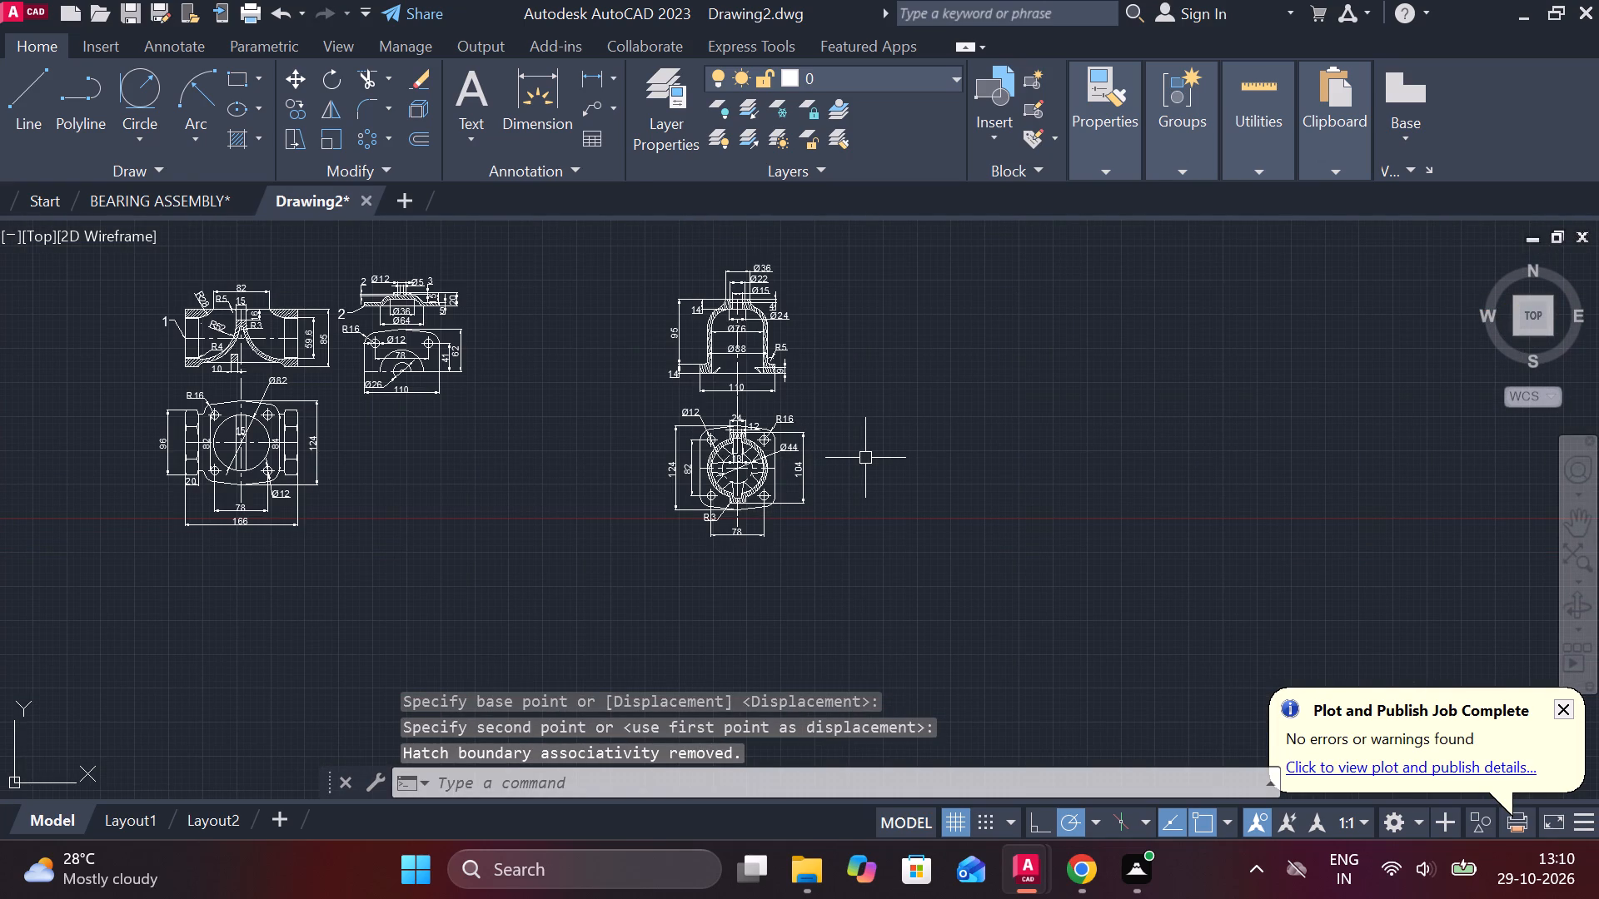
# Add a vertical linear dimension between the inner ends of the upper and lower slots, placed just inside the 104 dimension.
pyautogui.scroll(1, 820, 299)
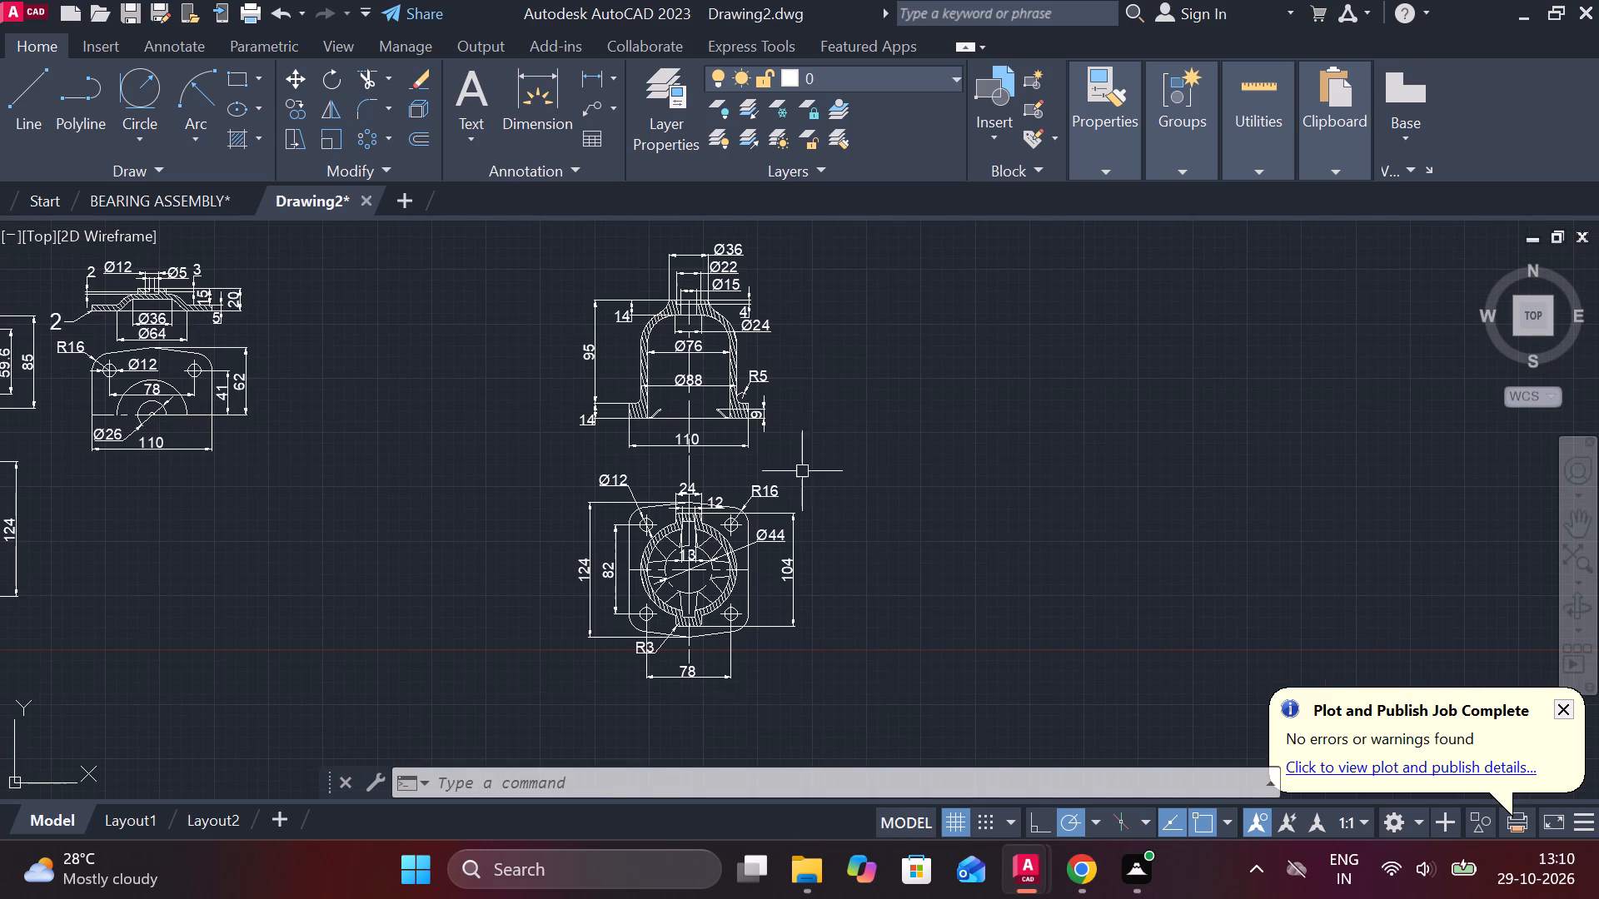
pyautogui.scroll(2, 754, 554)
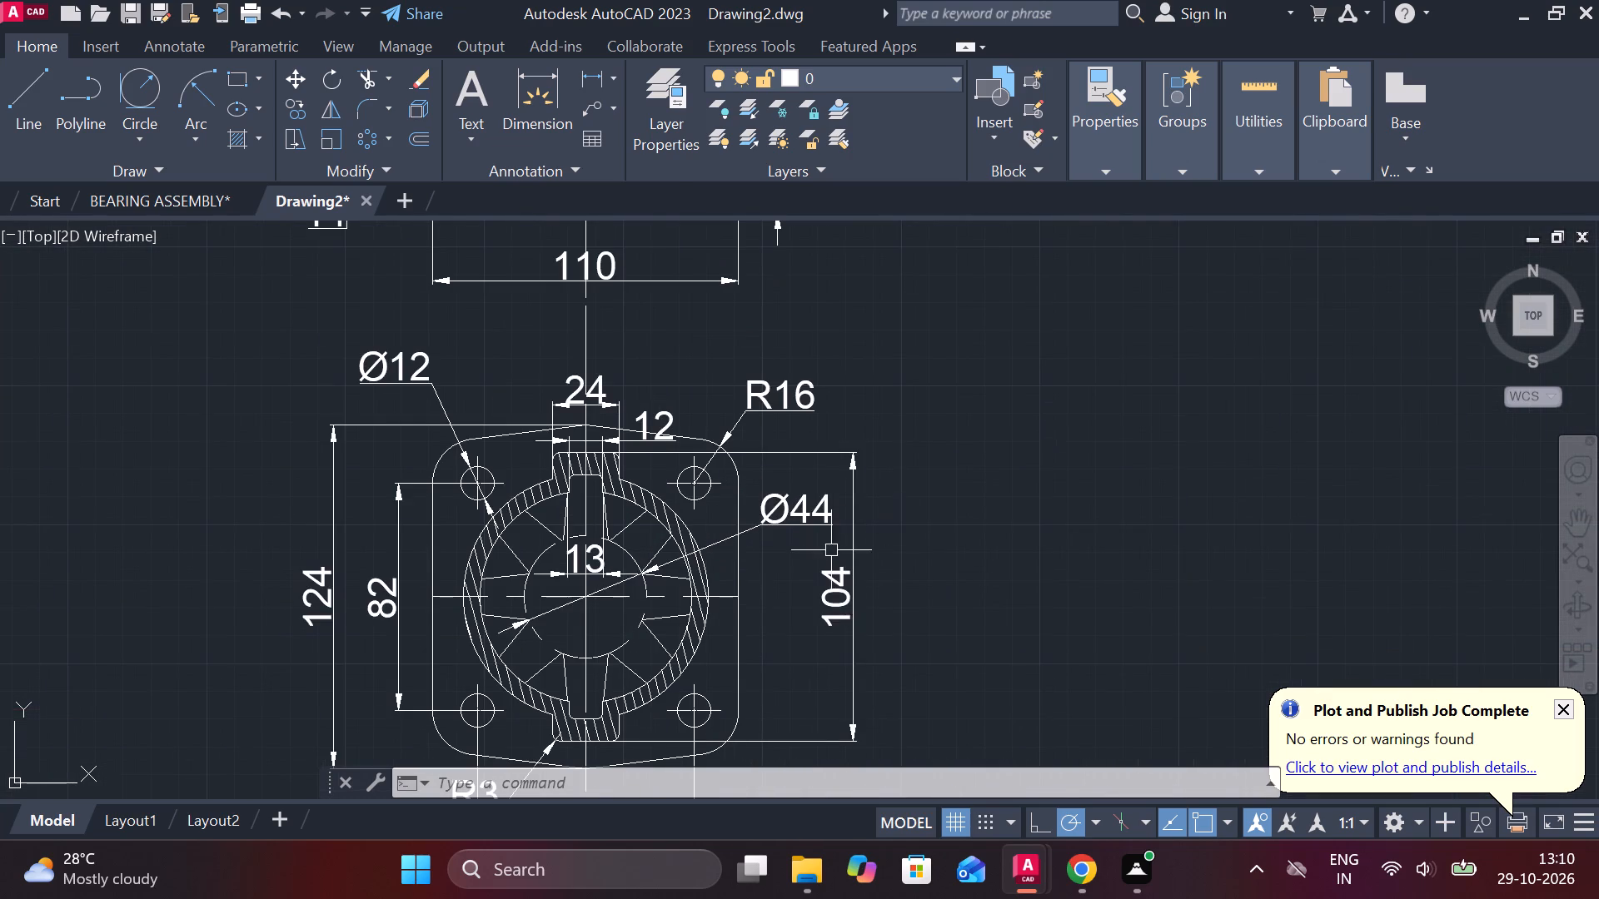
pyautogui.moveTo(832, 552); pyautogui.dragTo(914, 483, button='middle')
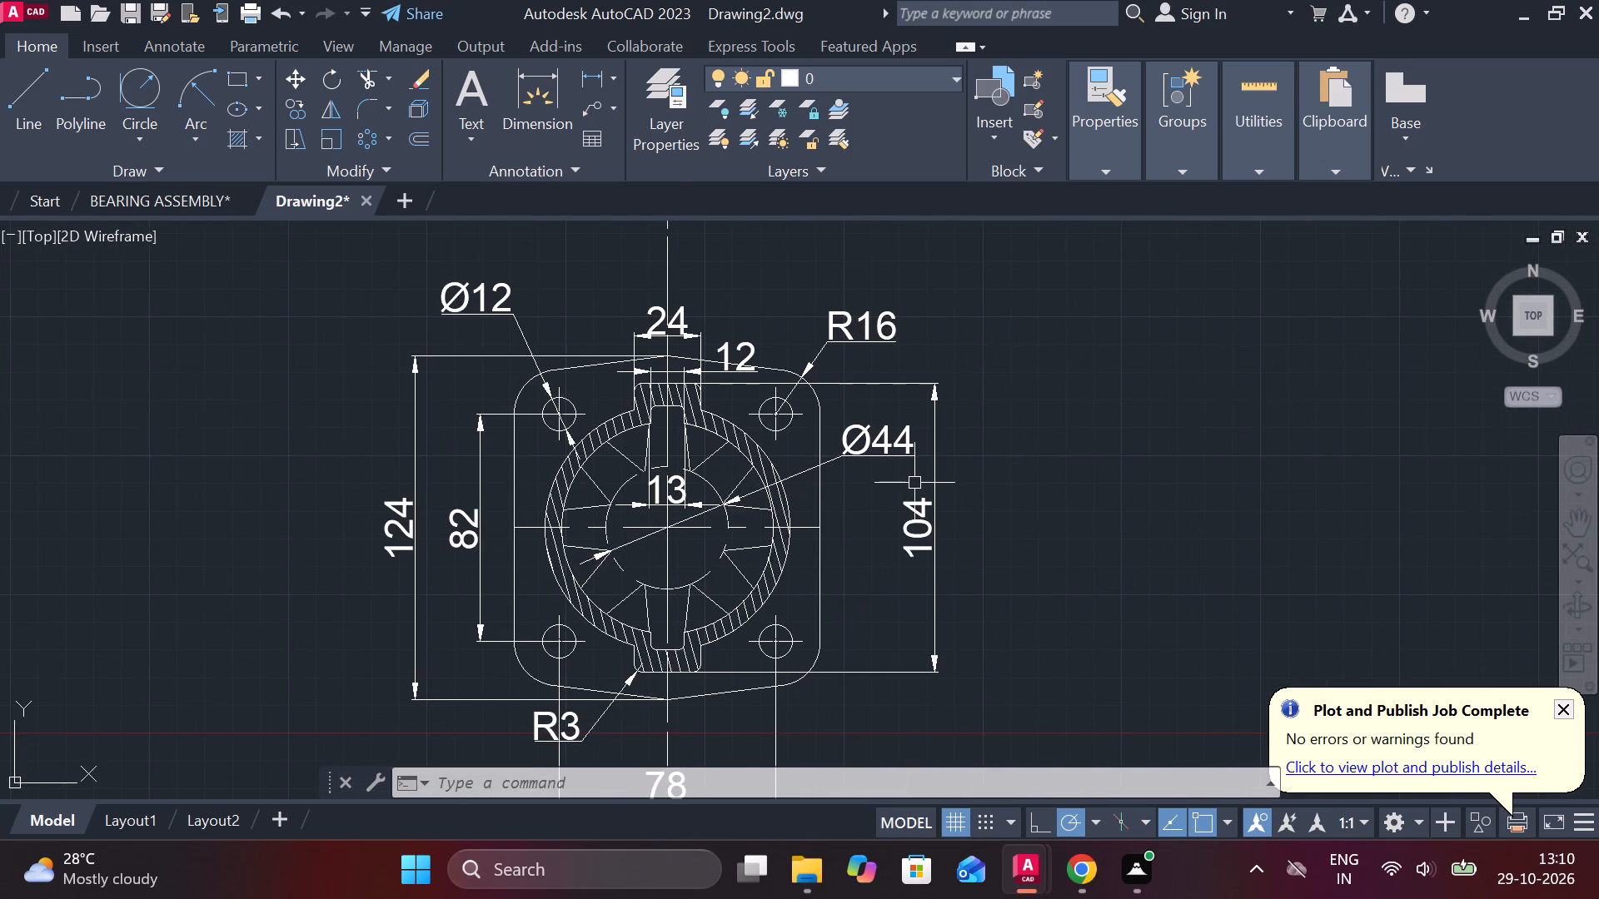
pyautogui.click(587, 80)
pyautogui.scroll(2, 641, 421)
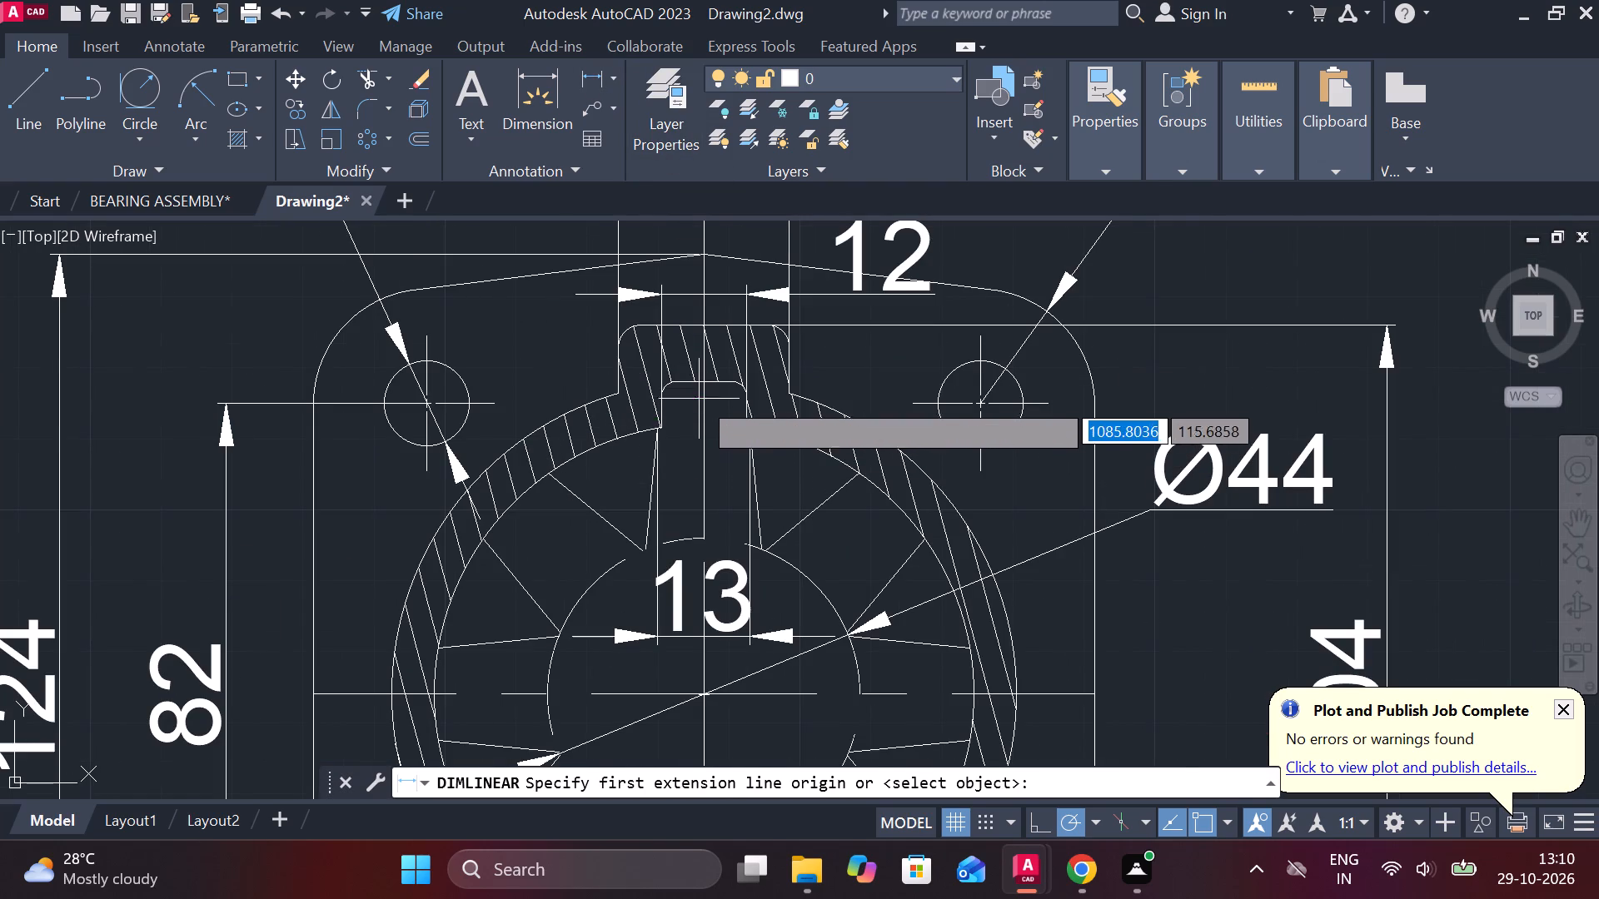
pyautogui.click(699, 382)
pyautogui.scroll(-2, 699, 382)
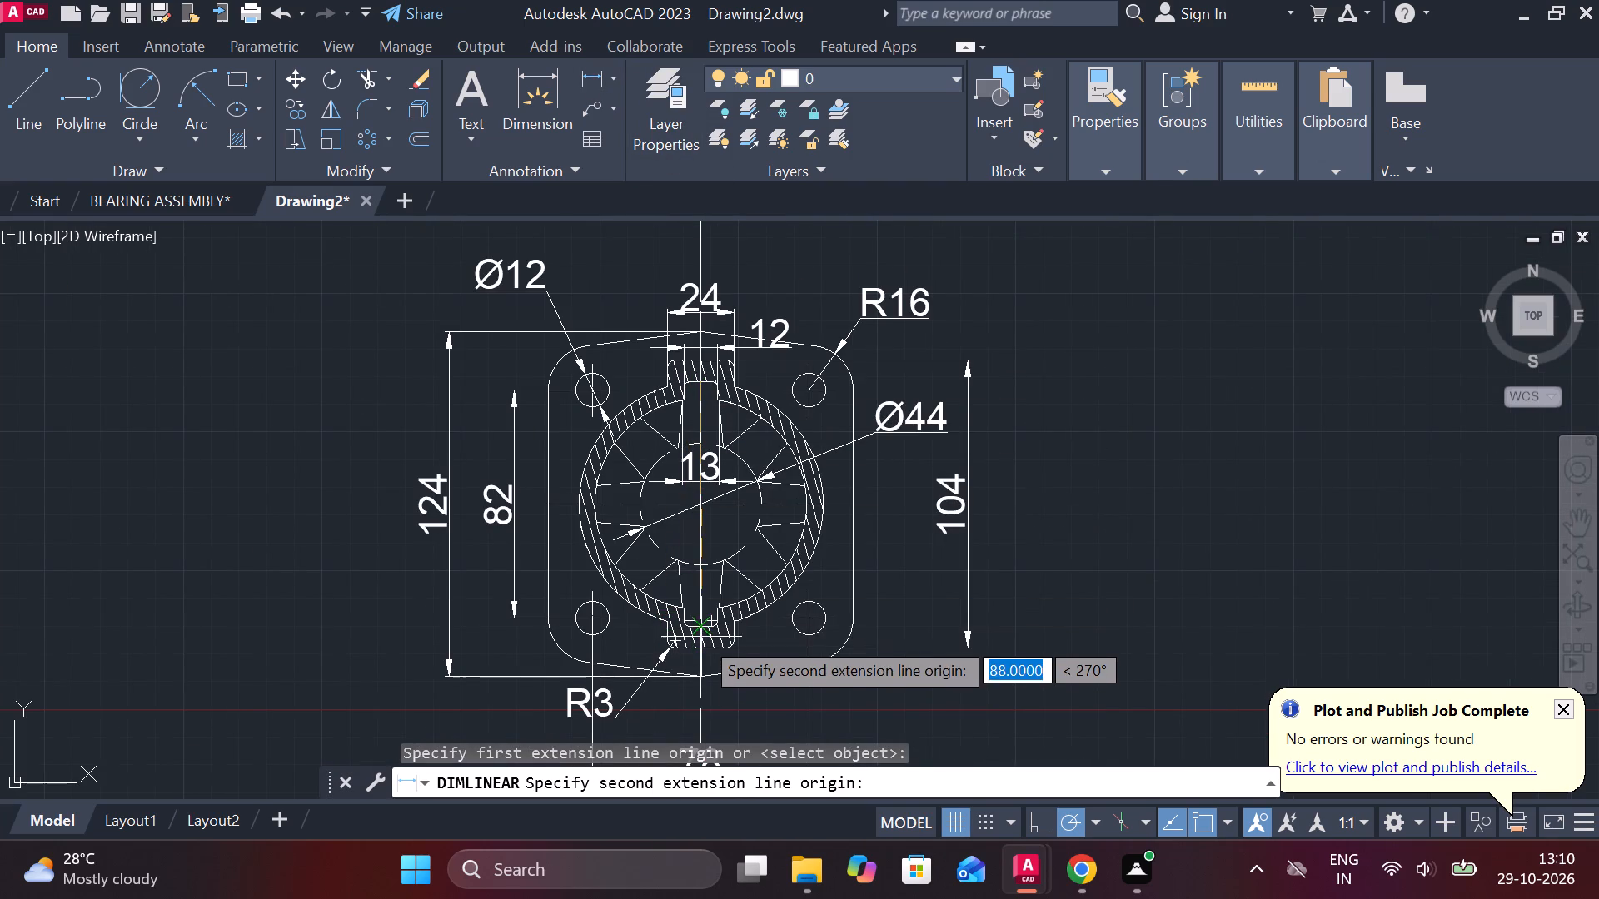
pyautogui.click(700, 635)
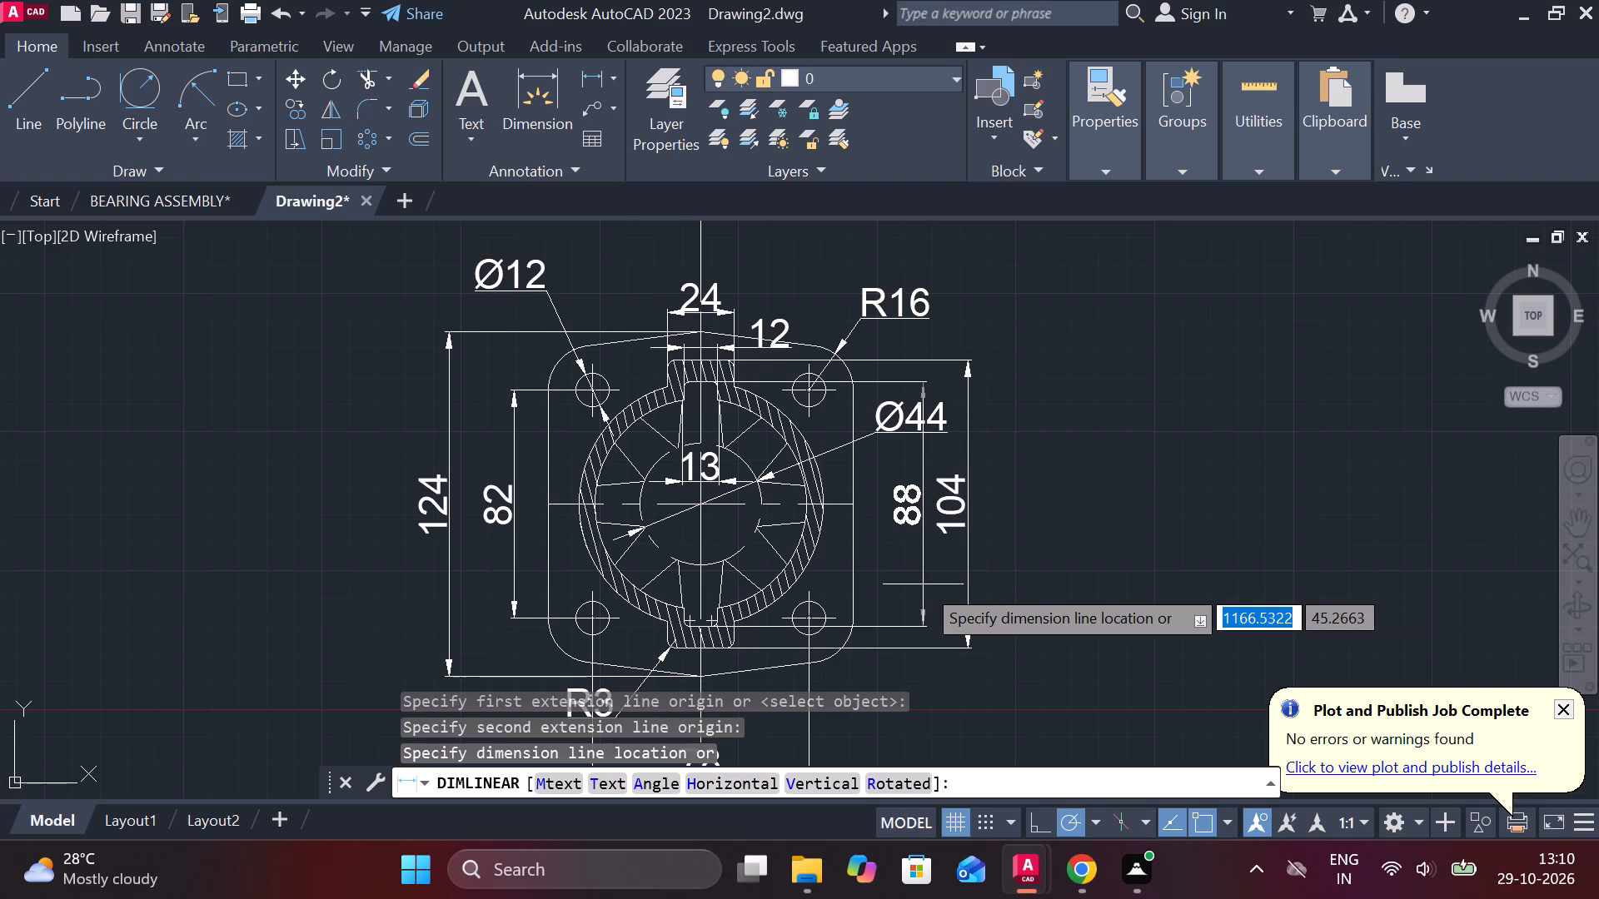
pyautogui.click(923, 584)
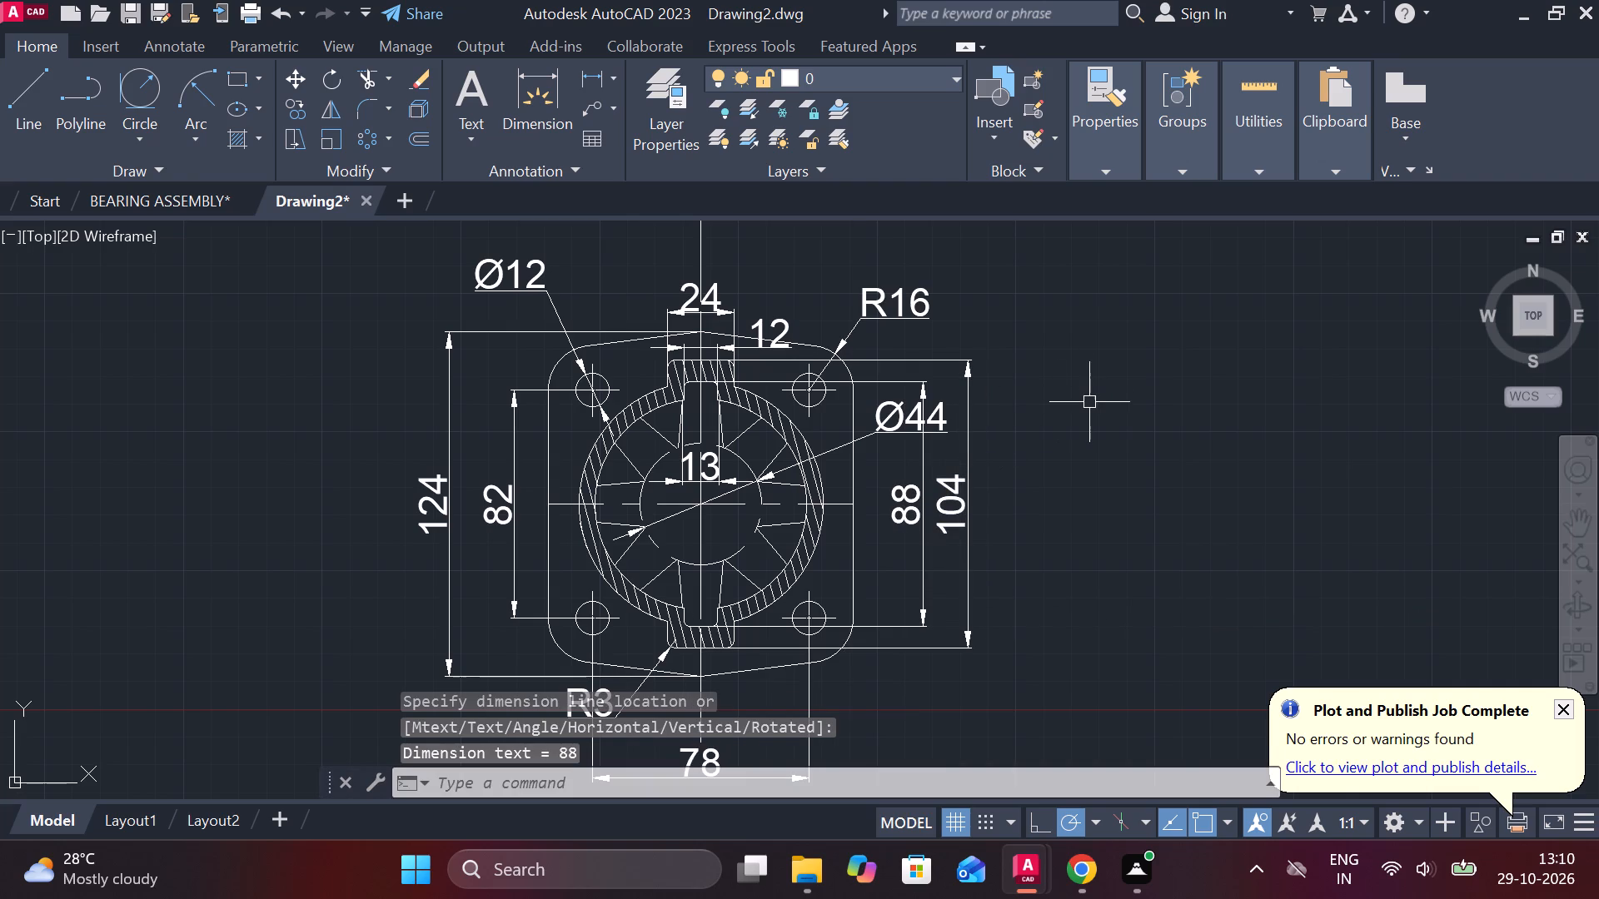
pyautogui.press('Escape')
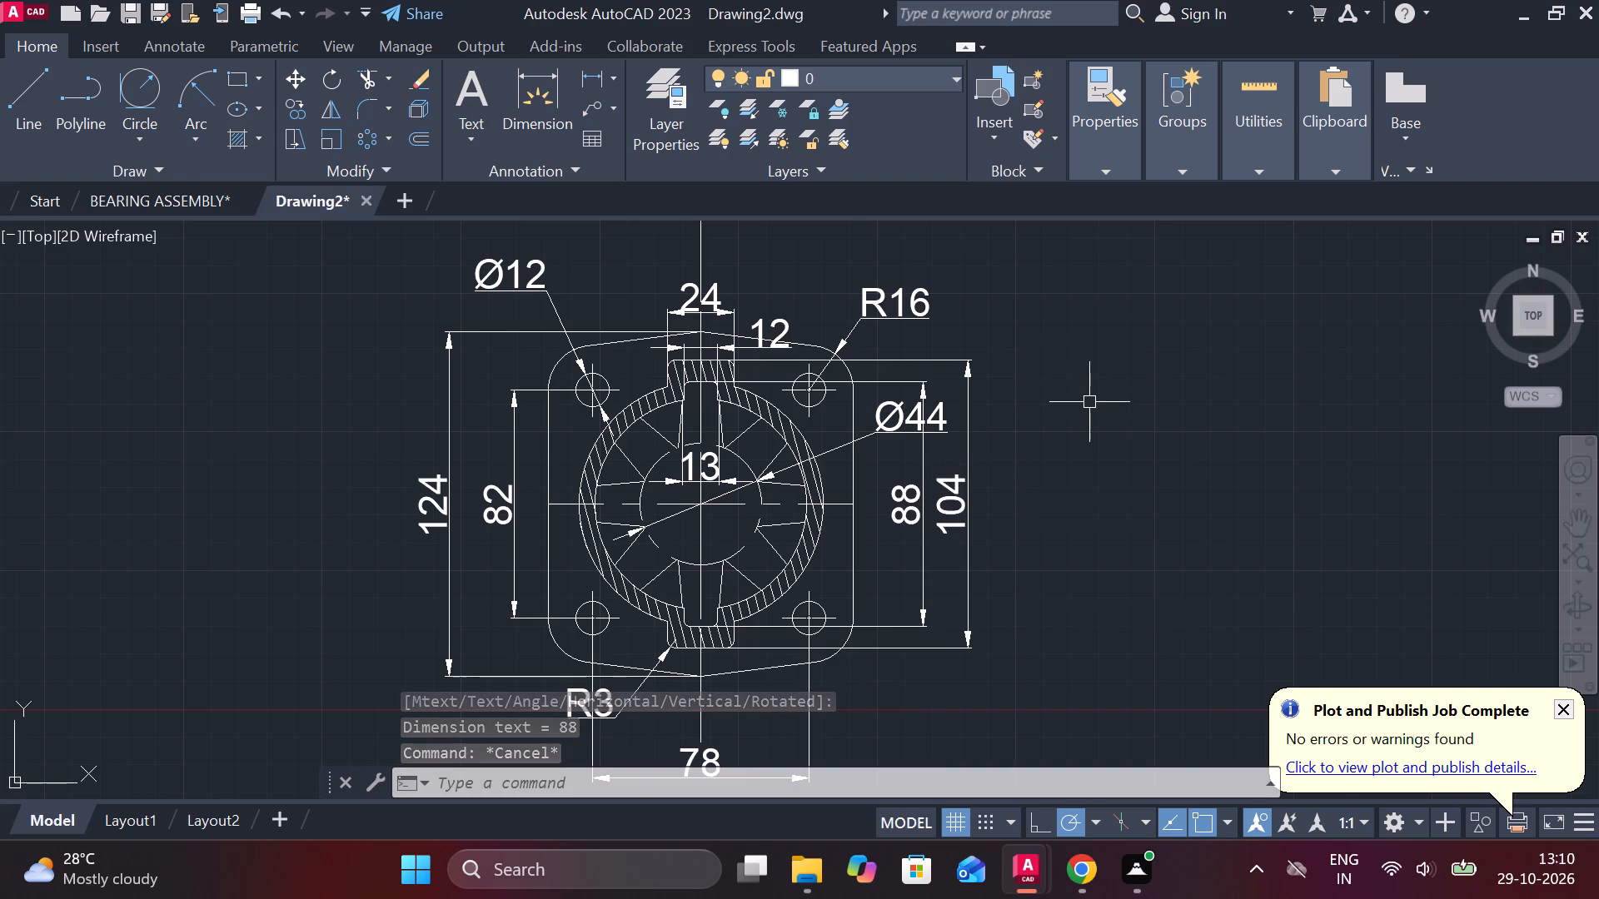
# Add a multileader pointing at the bell section's upper-left shoulder, with its landing above and to the left and its text left blank.
pyautogui.scroll(-1, 1108, 417)
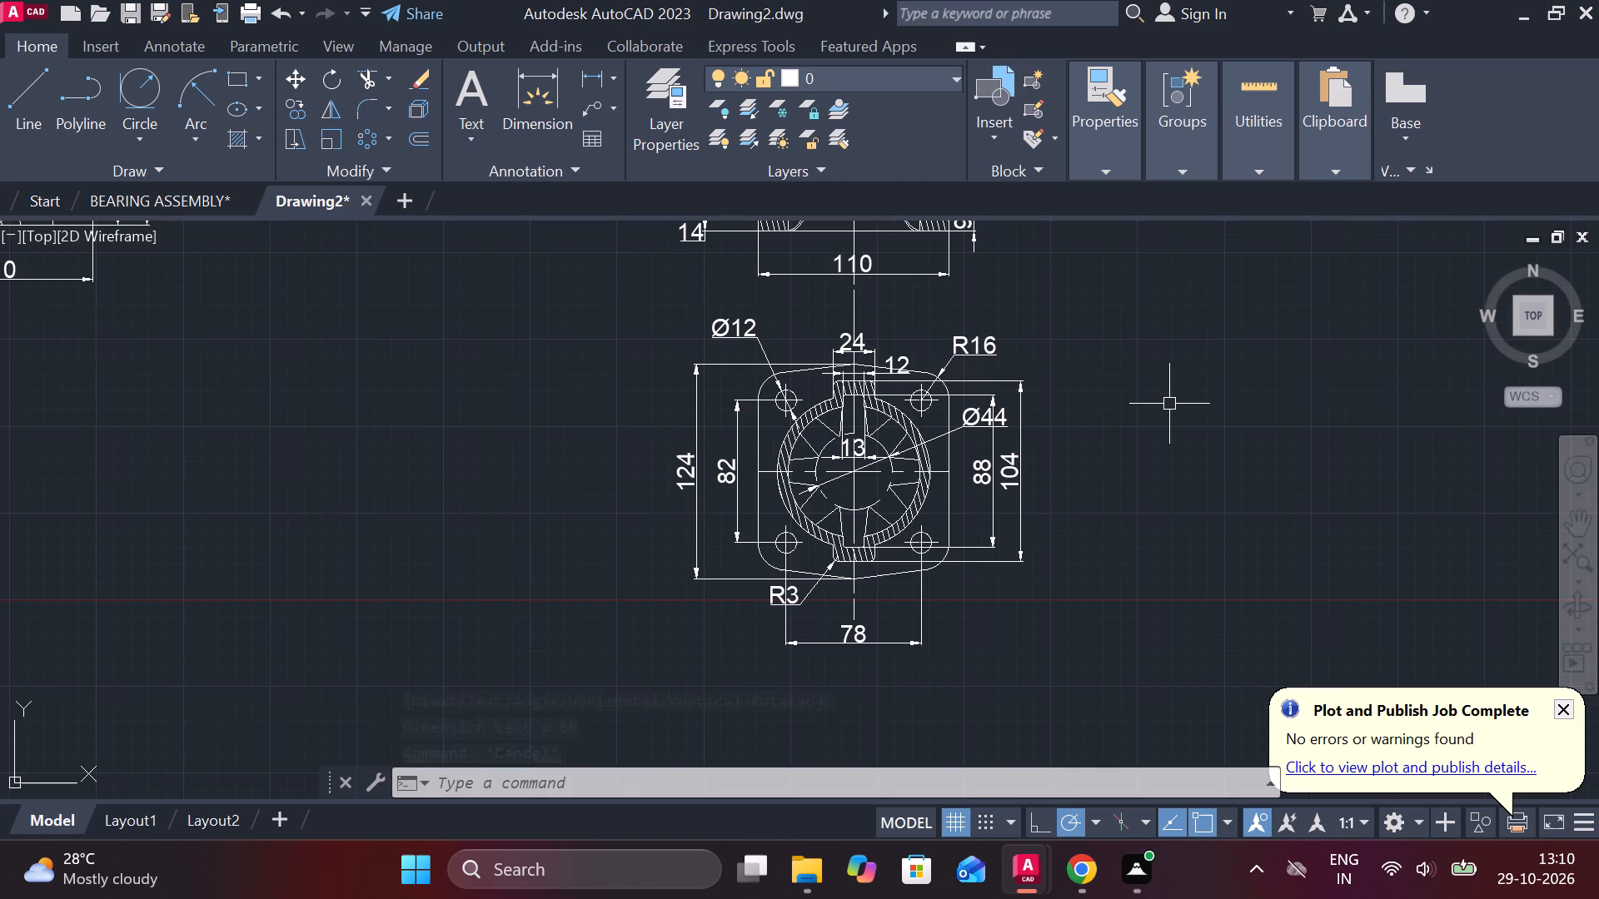
pyautogui.scroll(-1, 1173, 386)
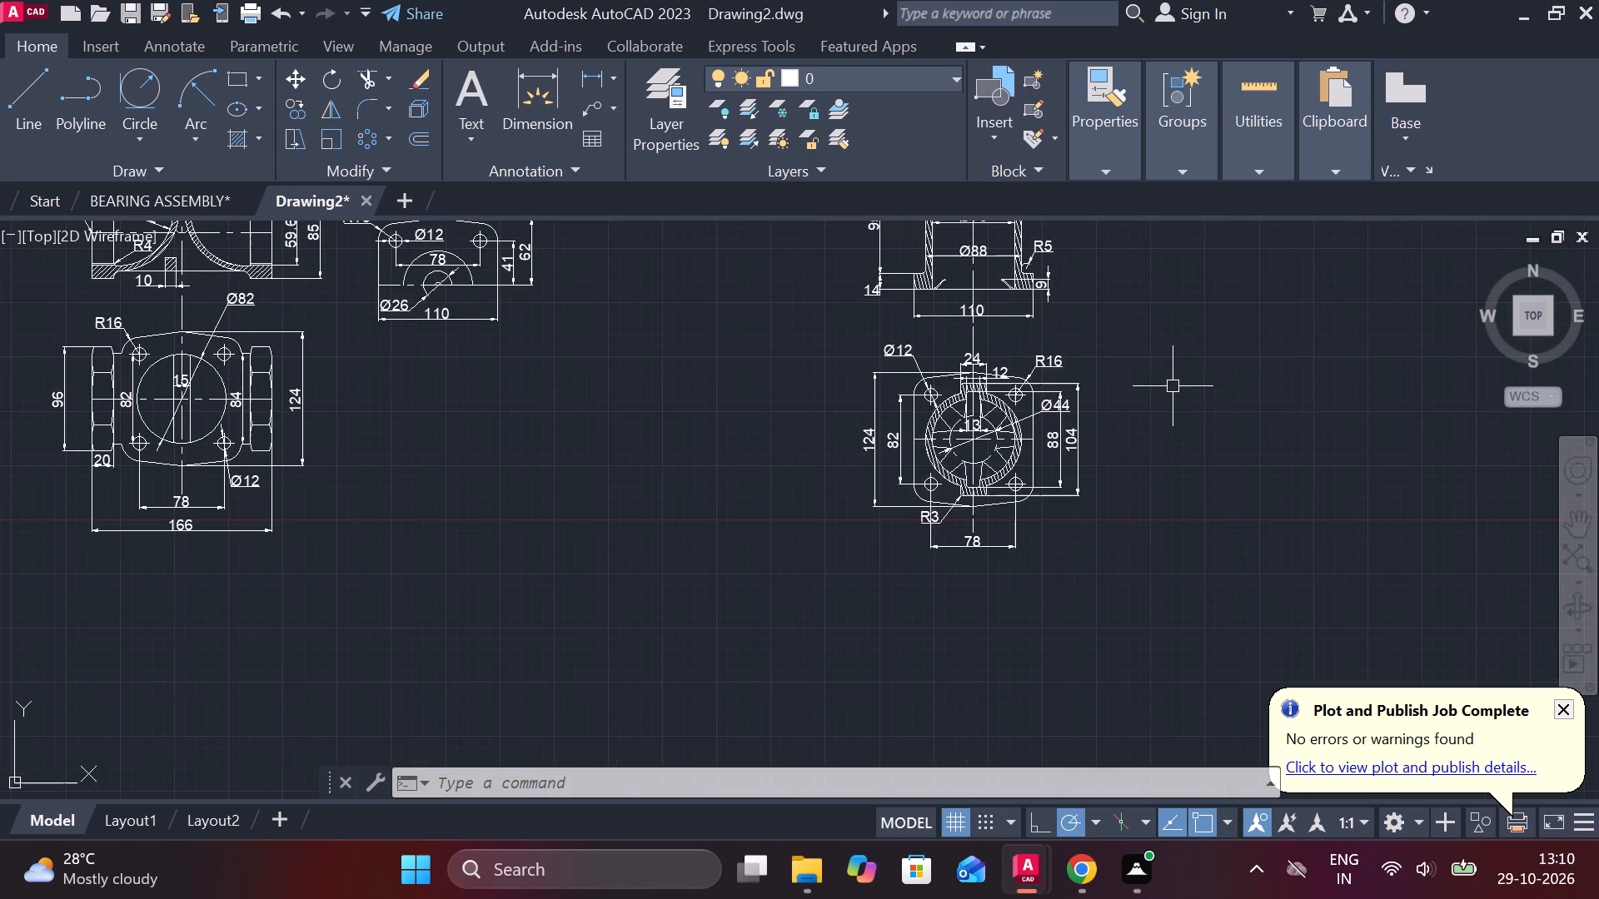
pyautogui.moveTo(1166, 412); pyautogui.dragTo(1148, 479, button='middle')
pyautogui.moveTo(1067, 432); pyautogui.dragTo(1087, 527, button='middle')
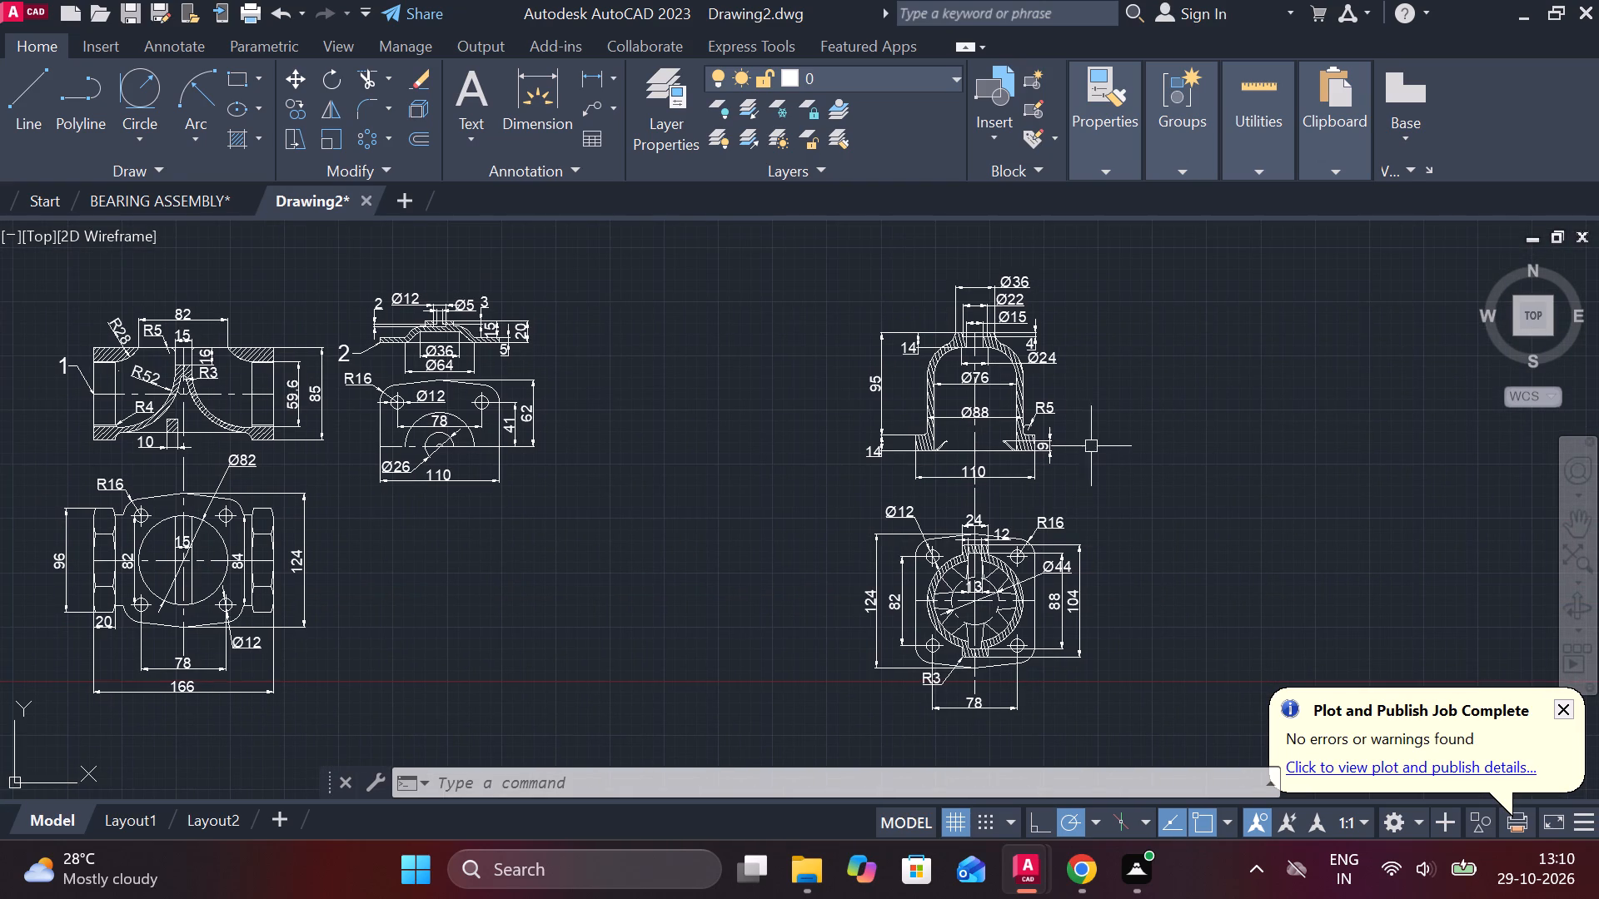
pyautogui.click(595, 99)
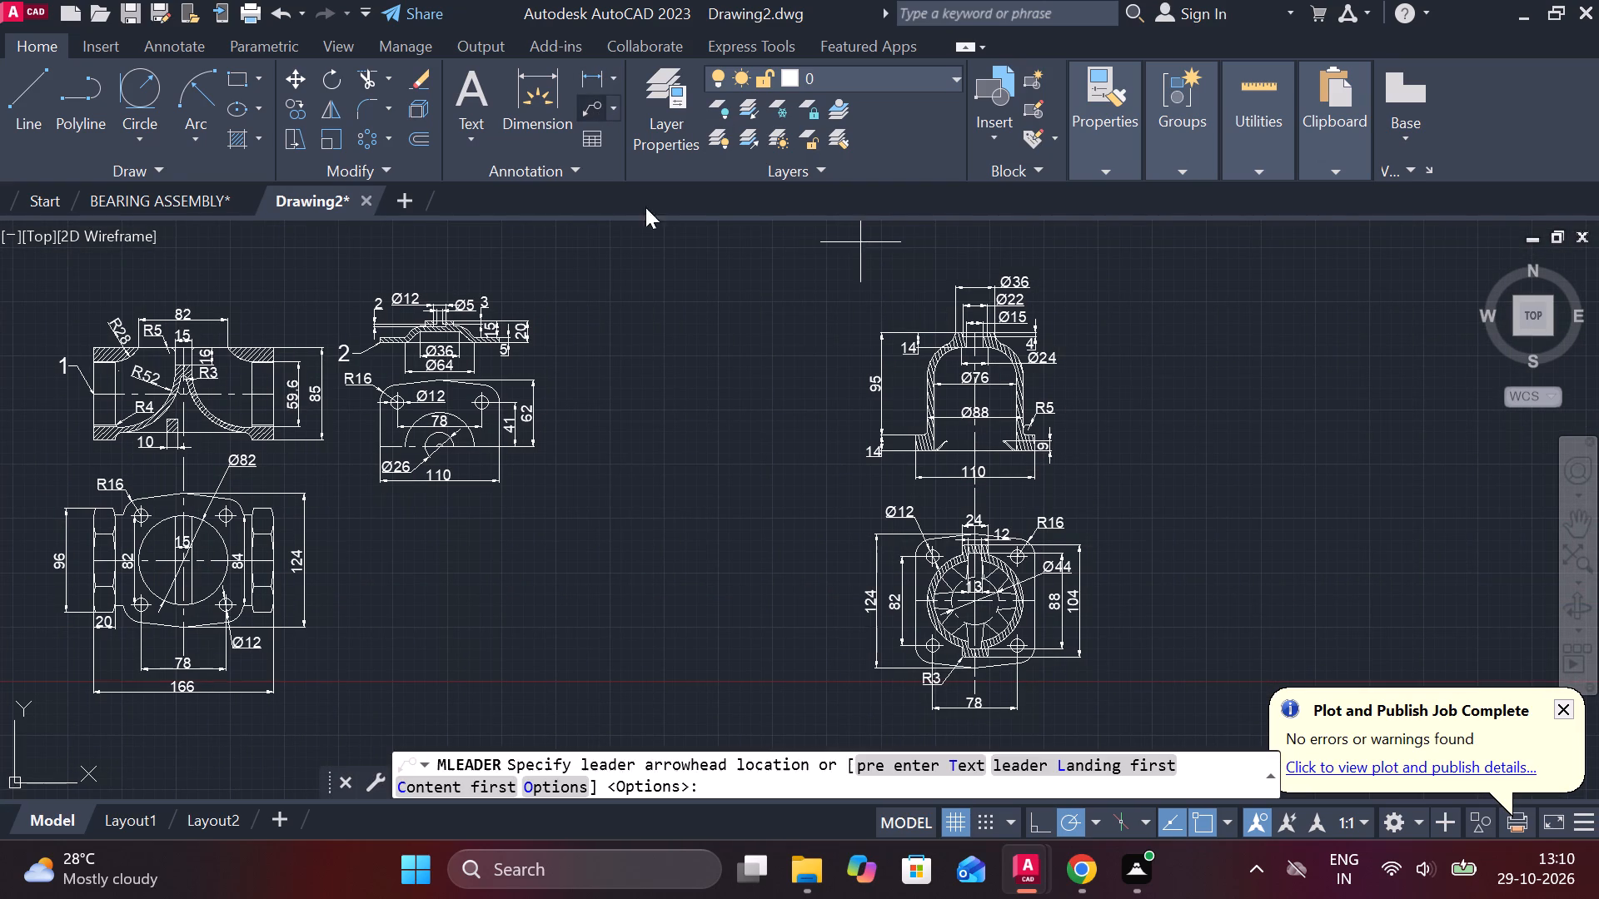
pyautogui.scroll(2, 930, 371)
pyautogui.moveTo(1196, 380); pyautogui.dragTo(1146, 476, button='middle')
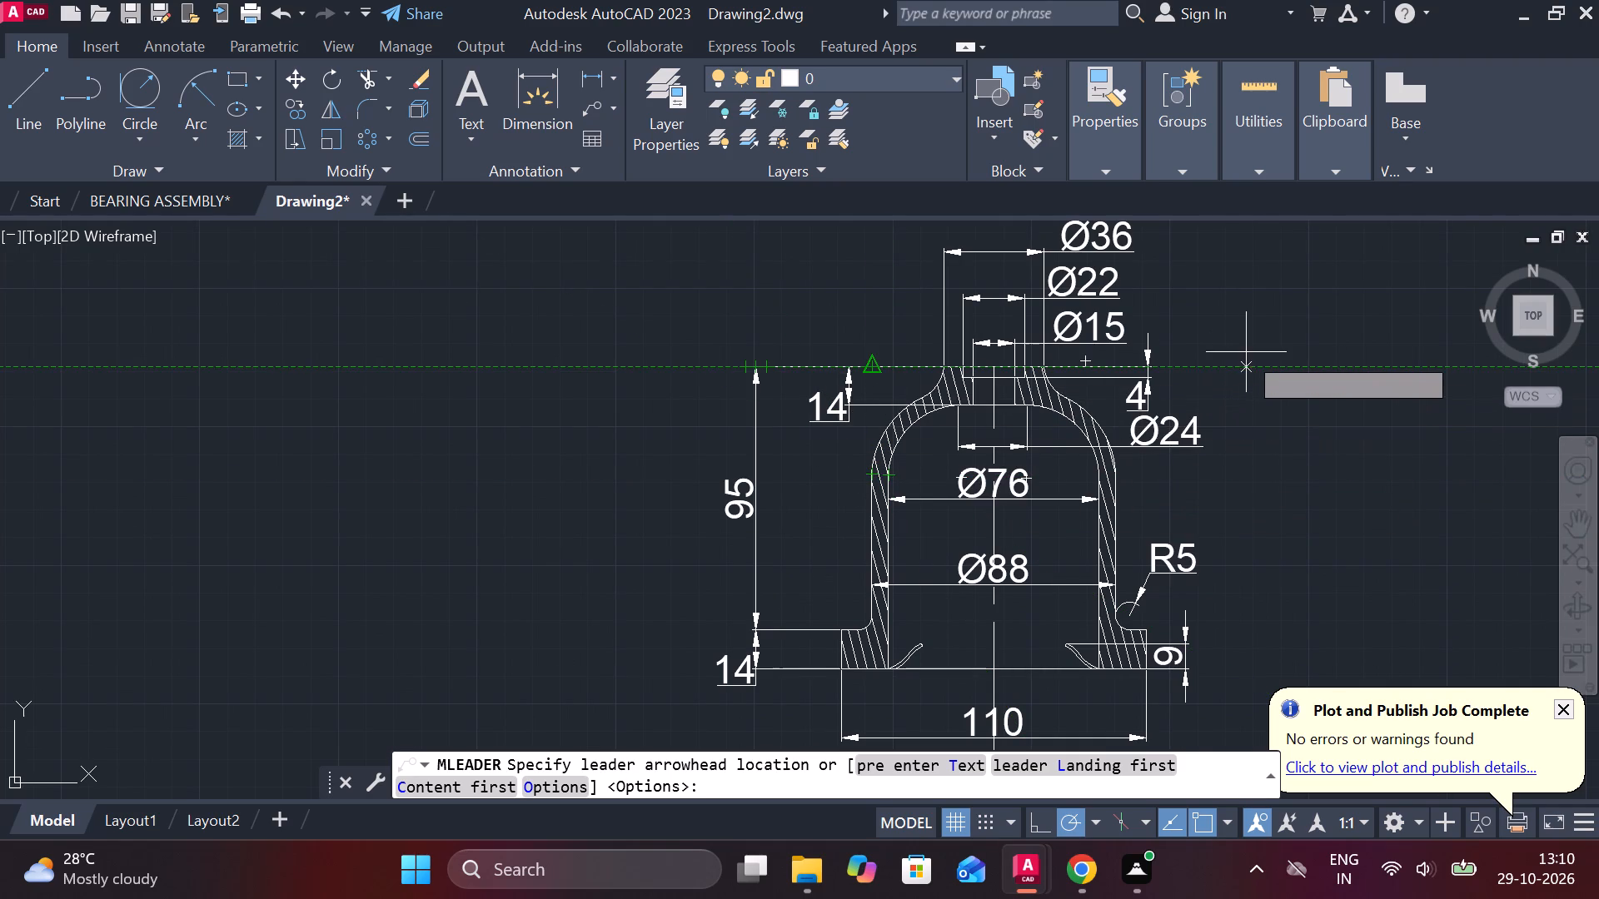
pyautogui.scroll(1, 904, 407)
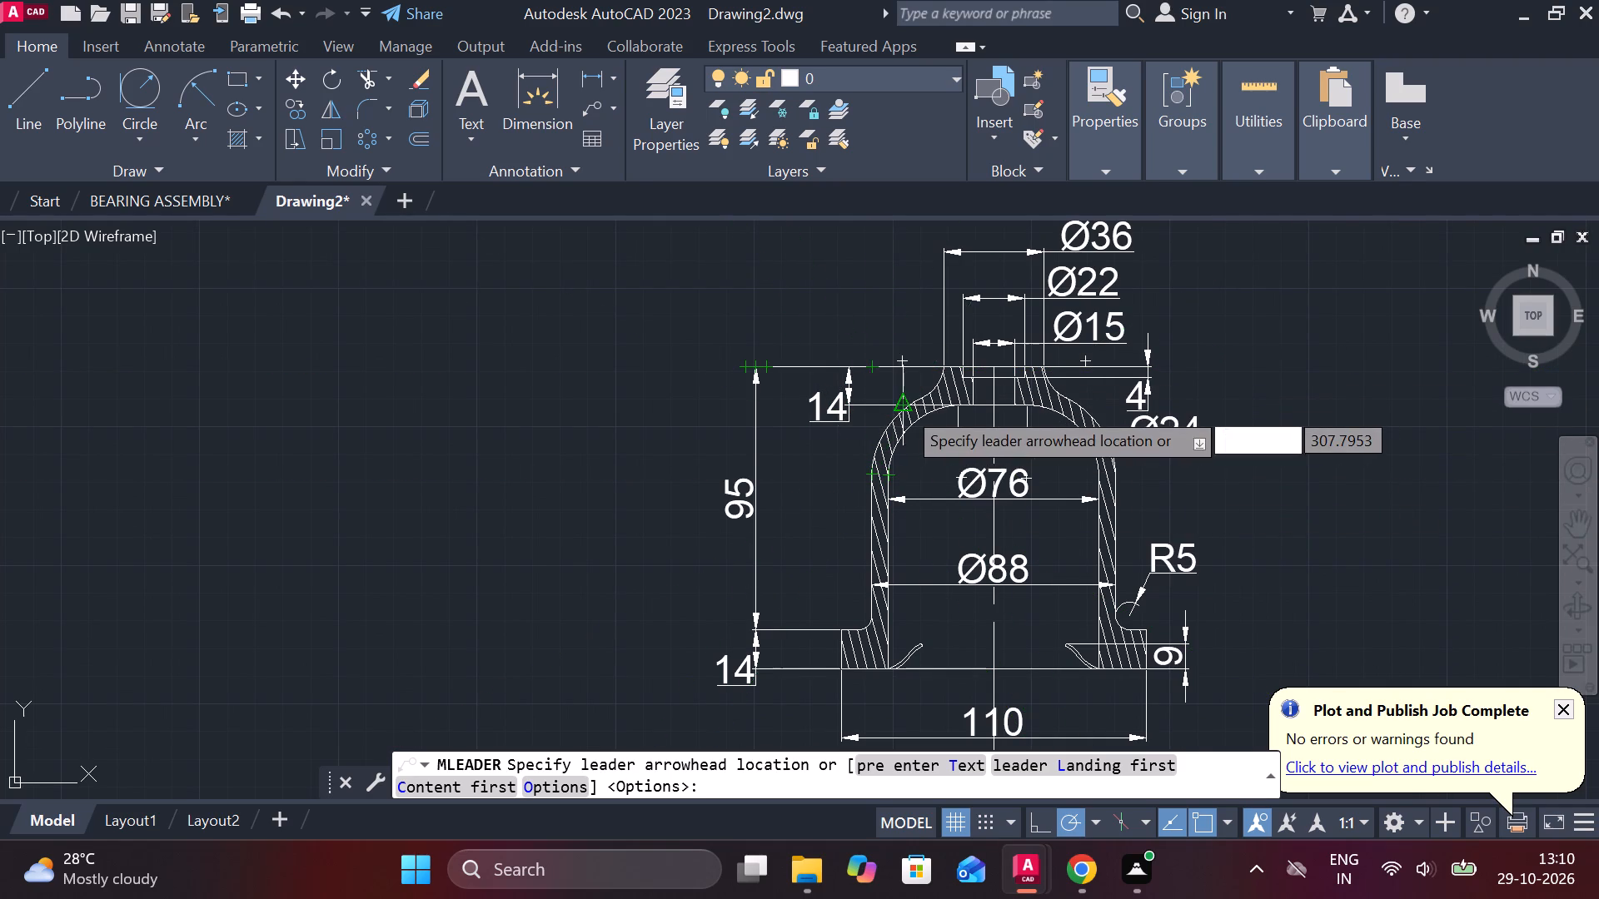
pyautogui.scroll(1, 904, 407)
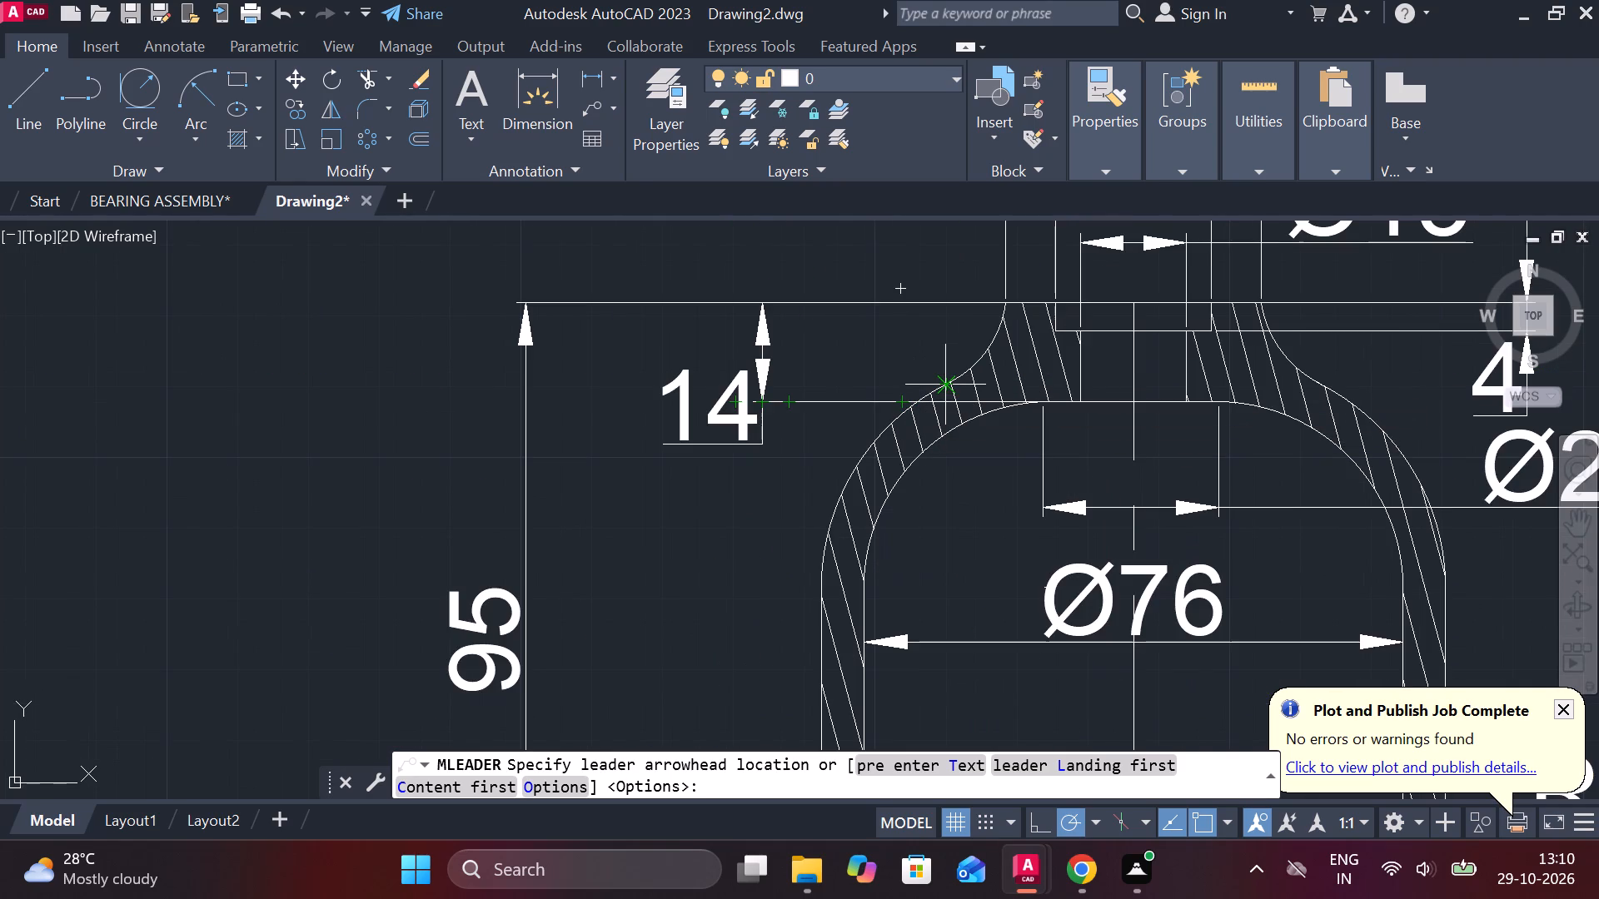
pyautogui.scroll(-2, 944, 383)
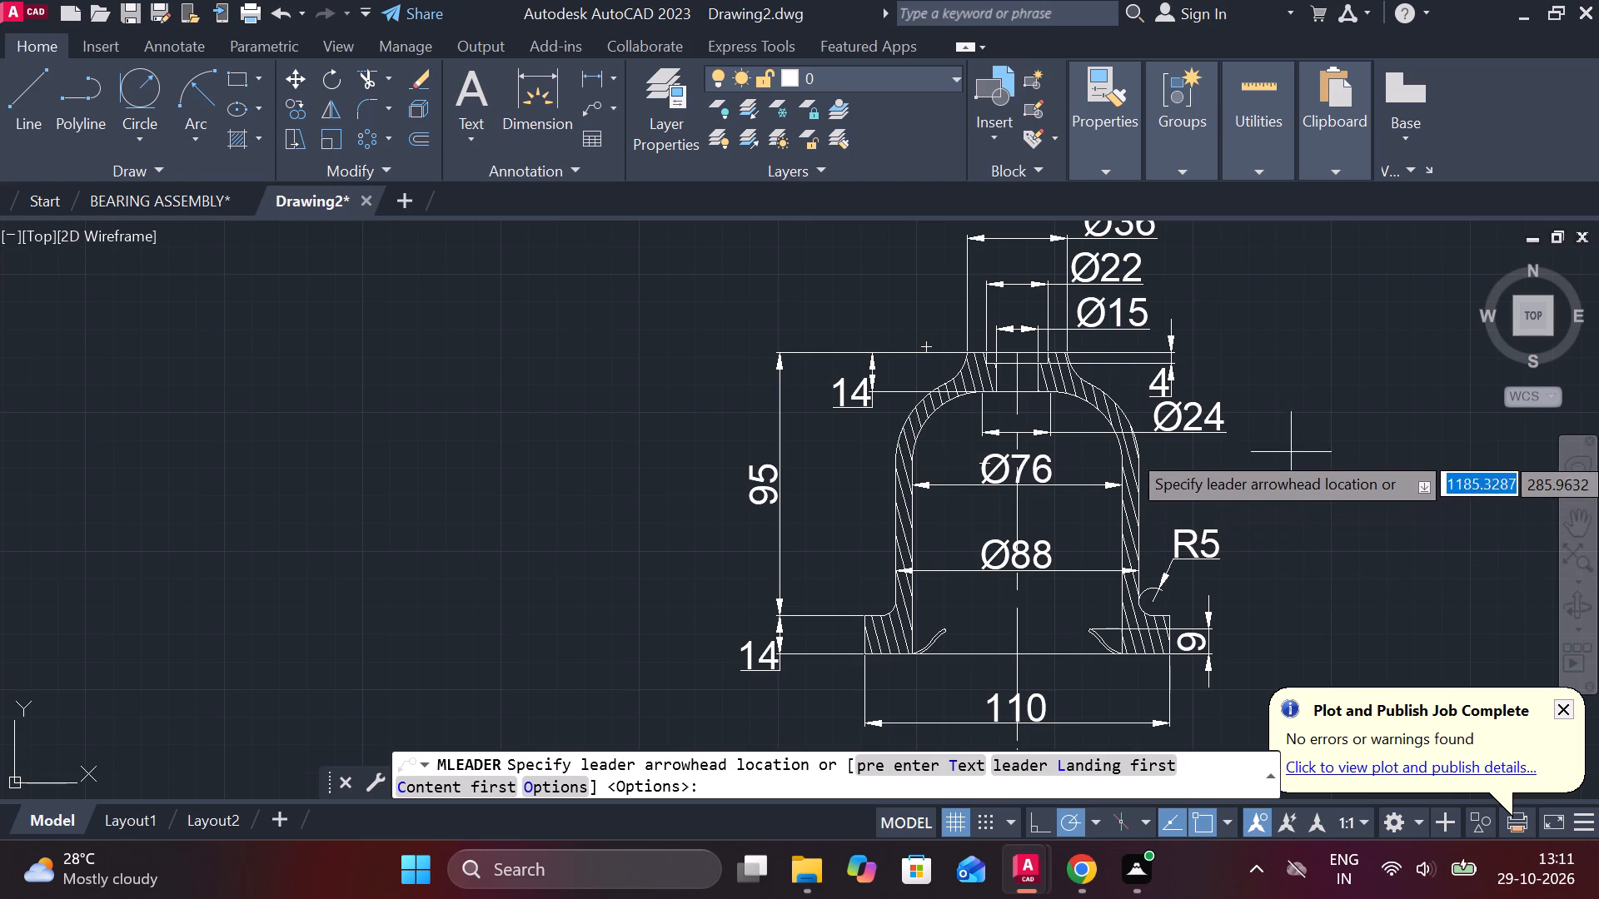
pyautogui.moveTo(1300, 416); pyautogui.dragTo(1248, 495, button='middle')
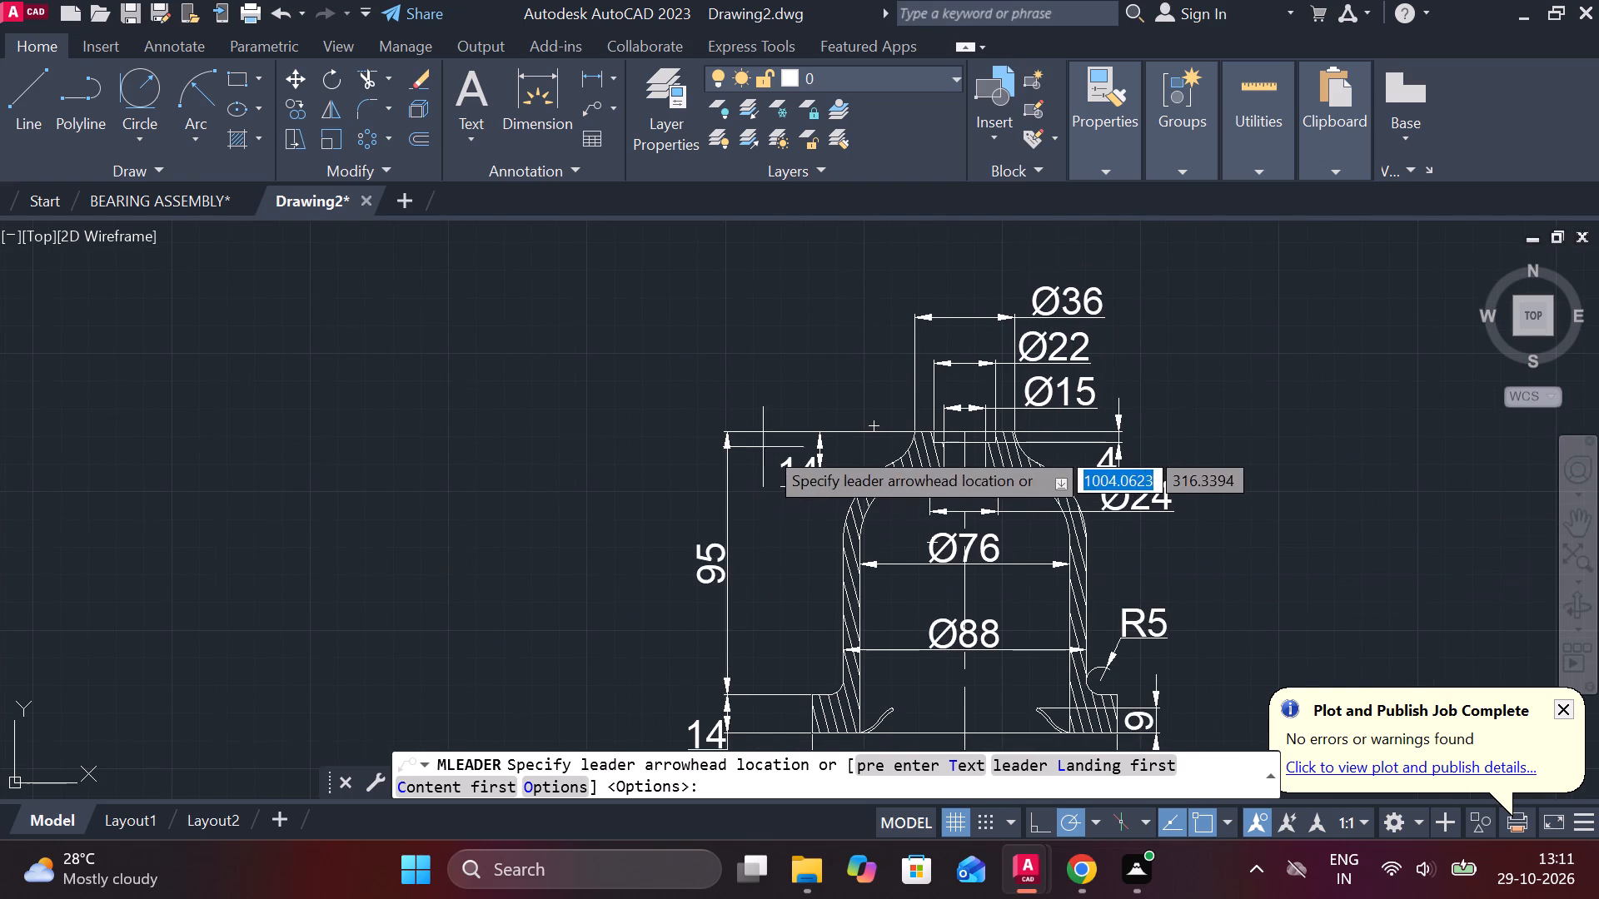
pyautogui.scroll(1, 819, 425)
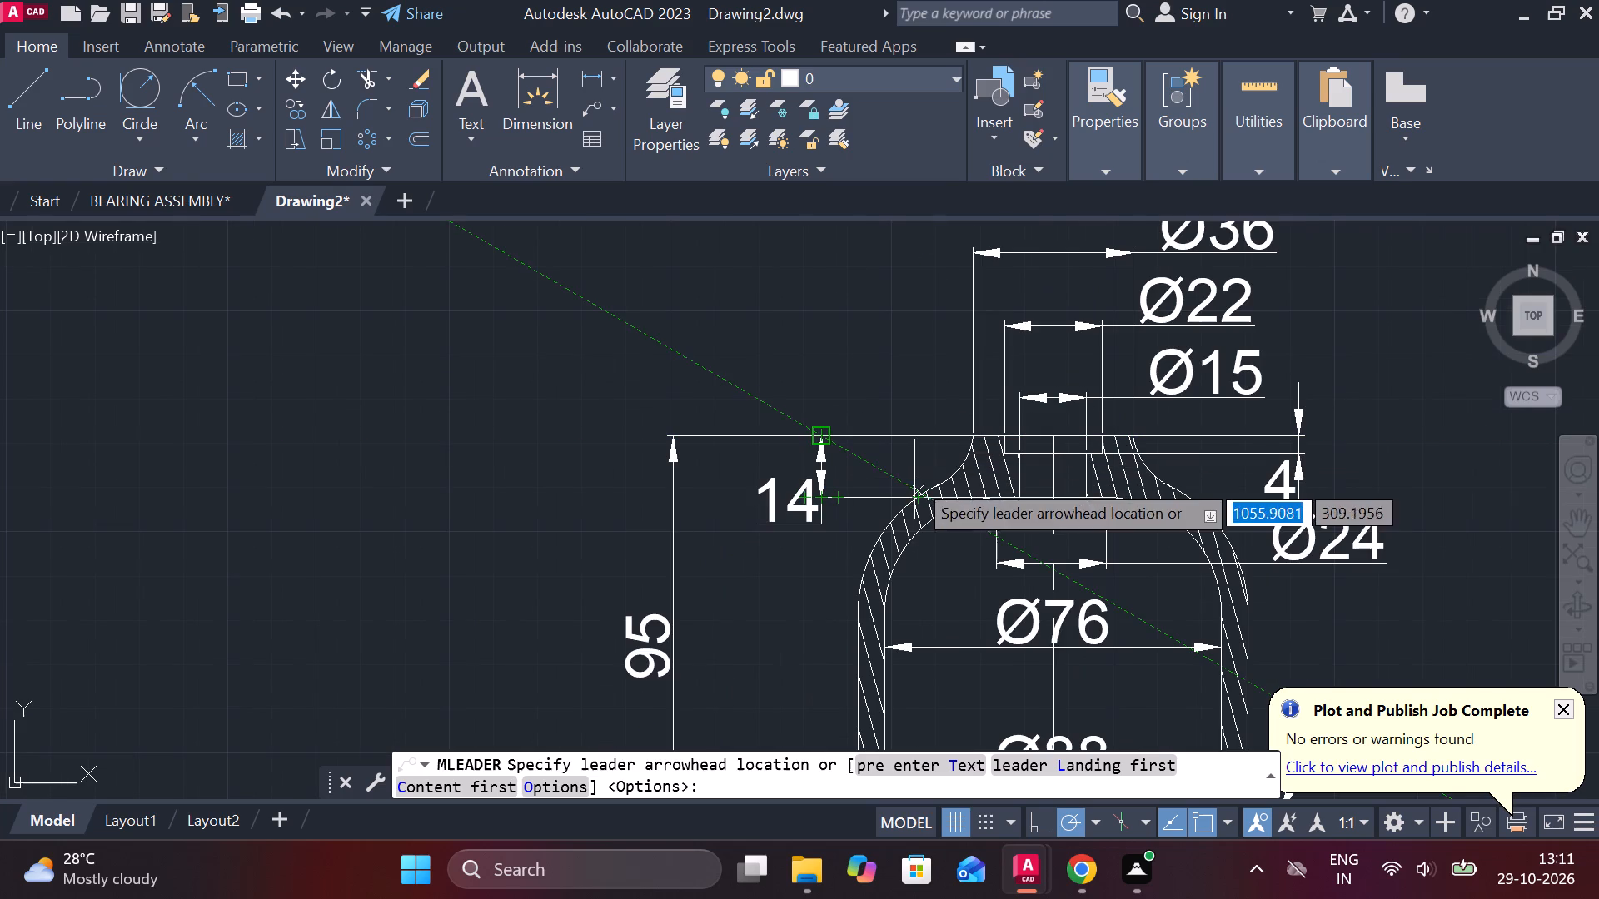
pyautogui.click(919, 479)
pyautogui.click(804, 287)
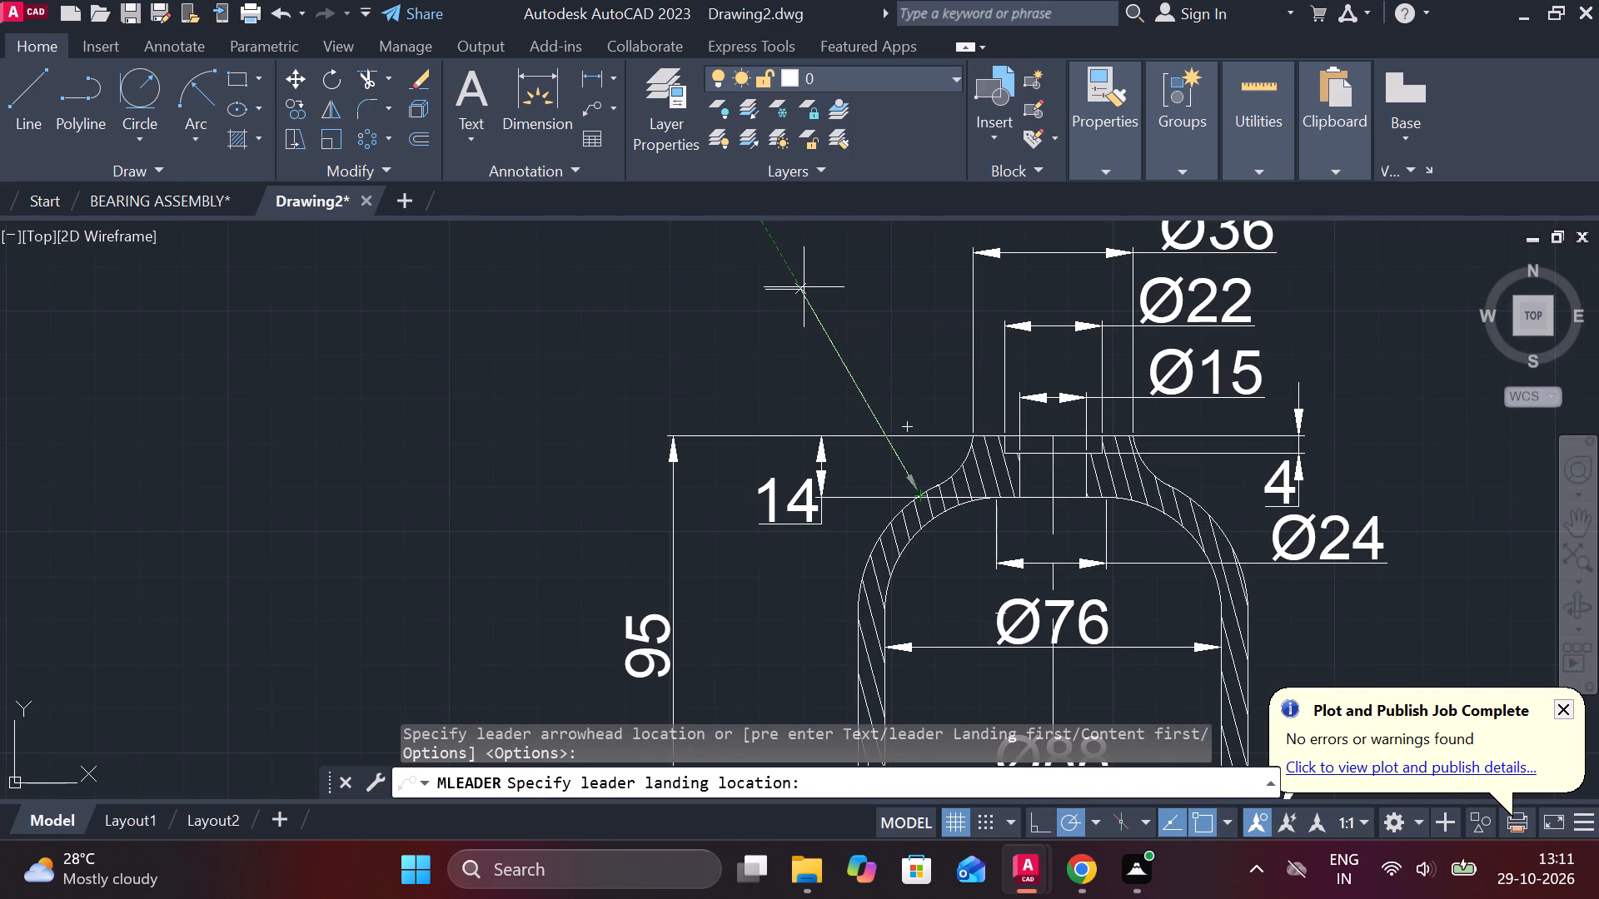
pyautogui.scroll(1, 798, 300)
pyautogui.moveTo(798, 300); pyautogui.dragTo(833, 405, button='middle')
pyautogui.scroll(-1, 833, 405)
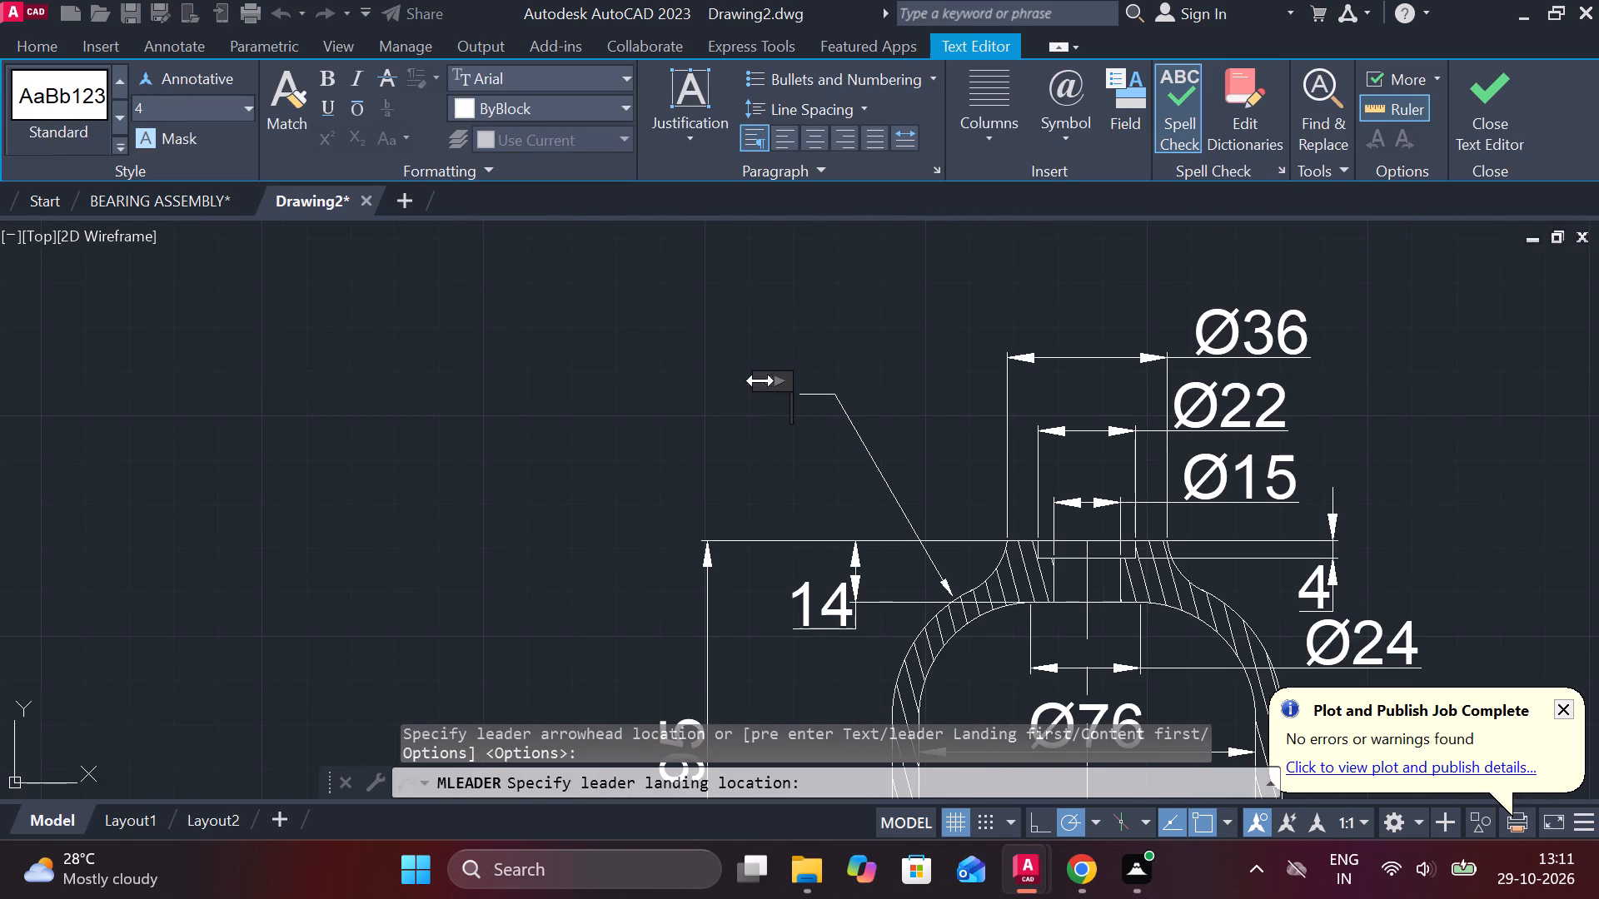
pyautogui.click(179, 107)
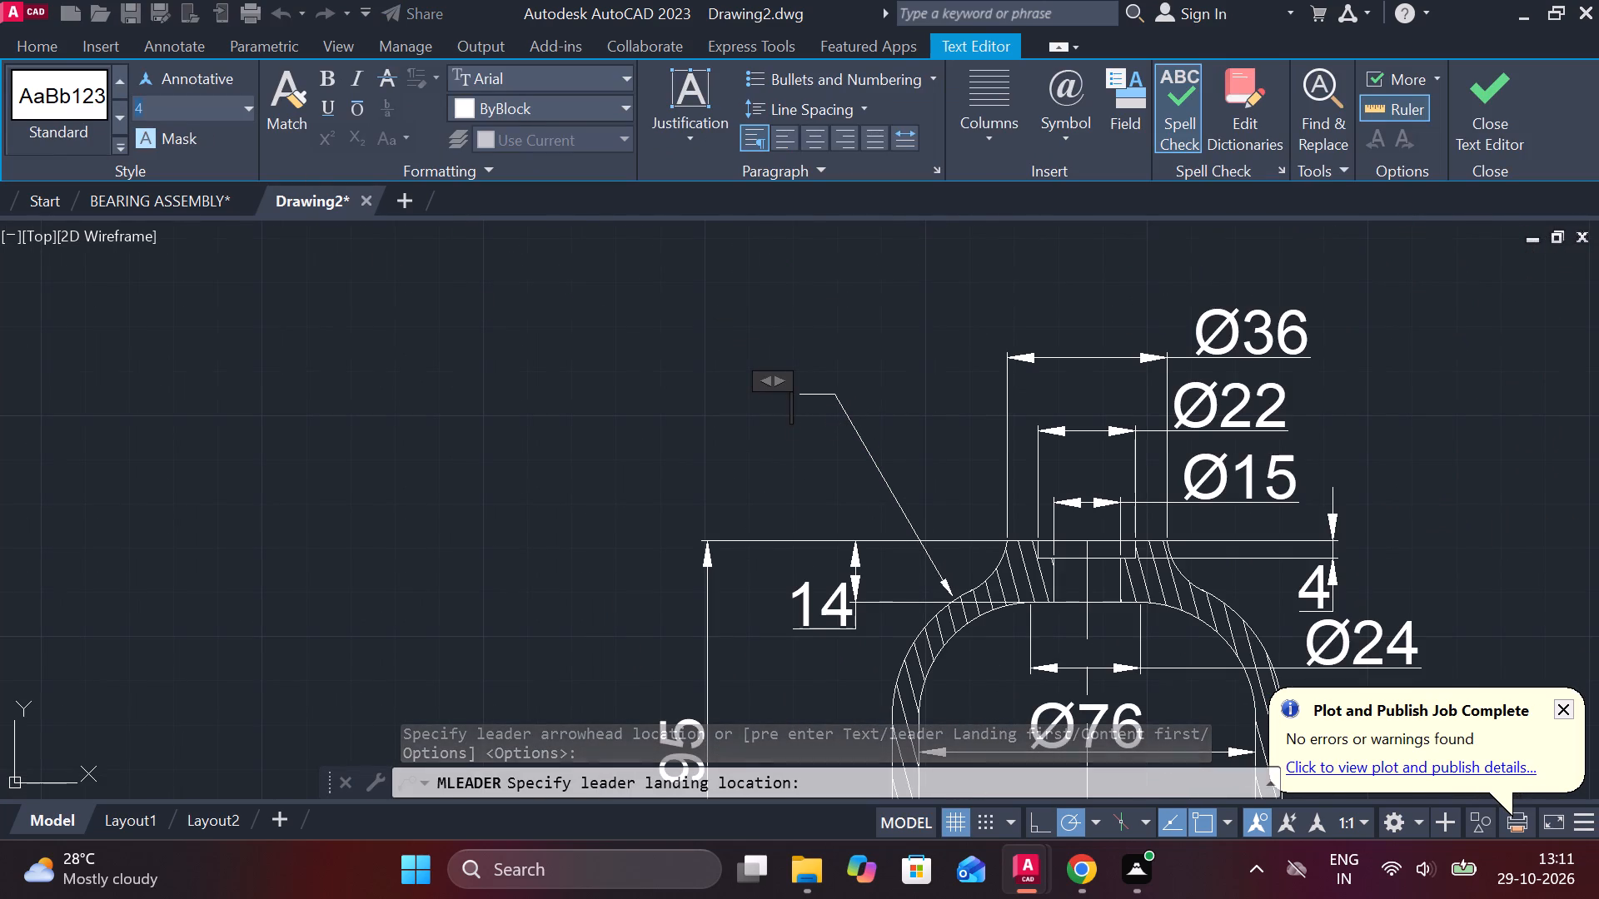
pyautogui.scroll(-3, 252, 171)
pyautogui.press('Escape')
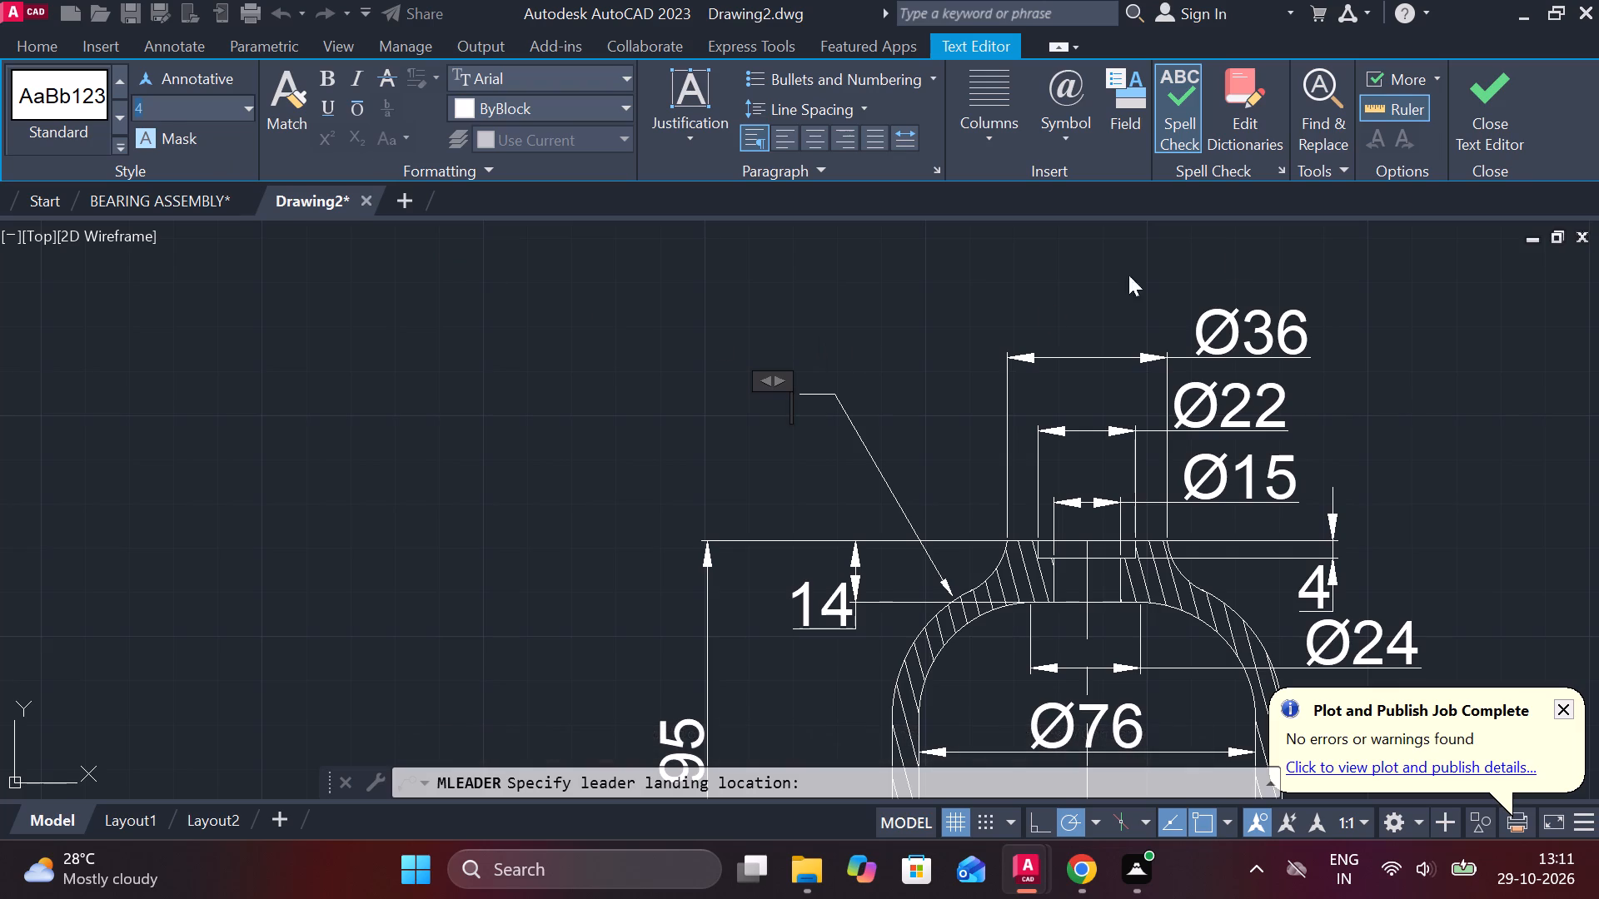
pyautogui.click(1477, 150)
# Open the part-number text of leader 2 to check its text height, and close it without changes.
pyautogui.scroll(-2, 959, 410)
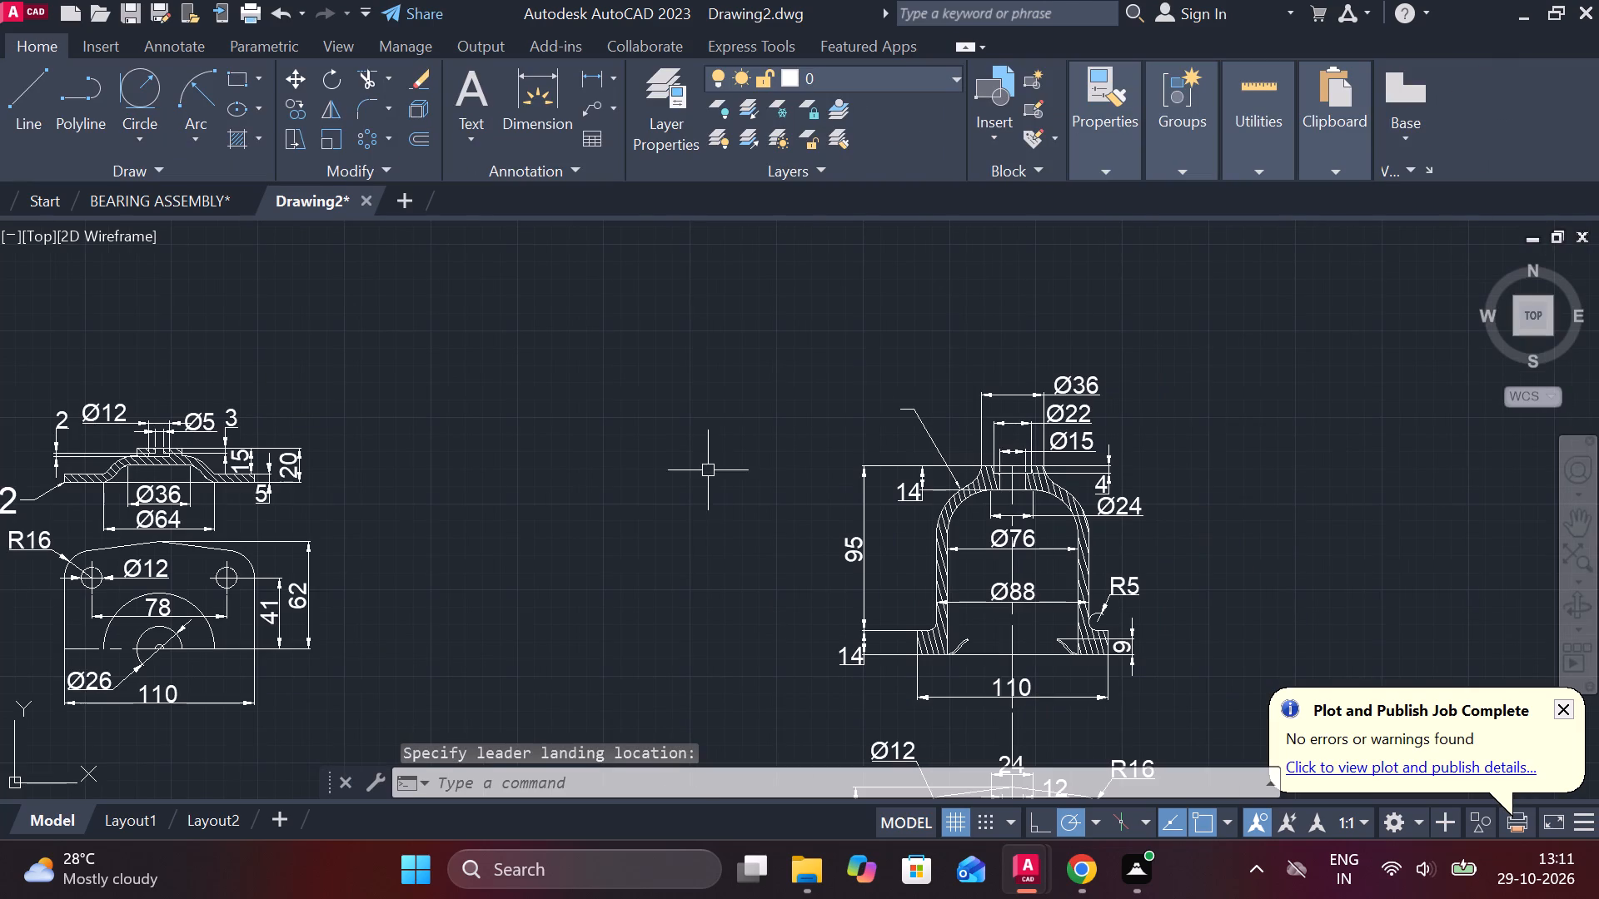
pyautogui.scroll(-1, 910, 437)
pyautogui.scroll(1, 513, 437)
pyautogui.moveTo(615, 447); pyautogui.dragTo(1138, 415, button='middle')
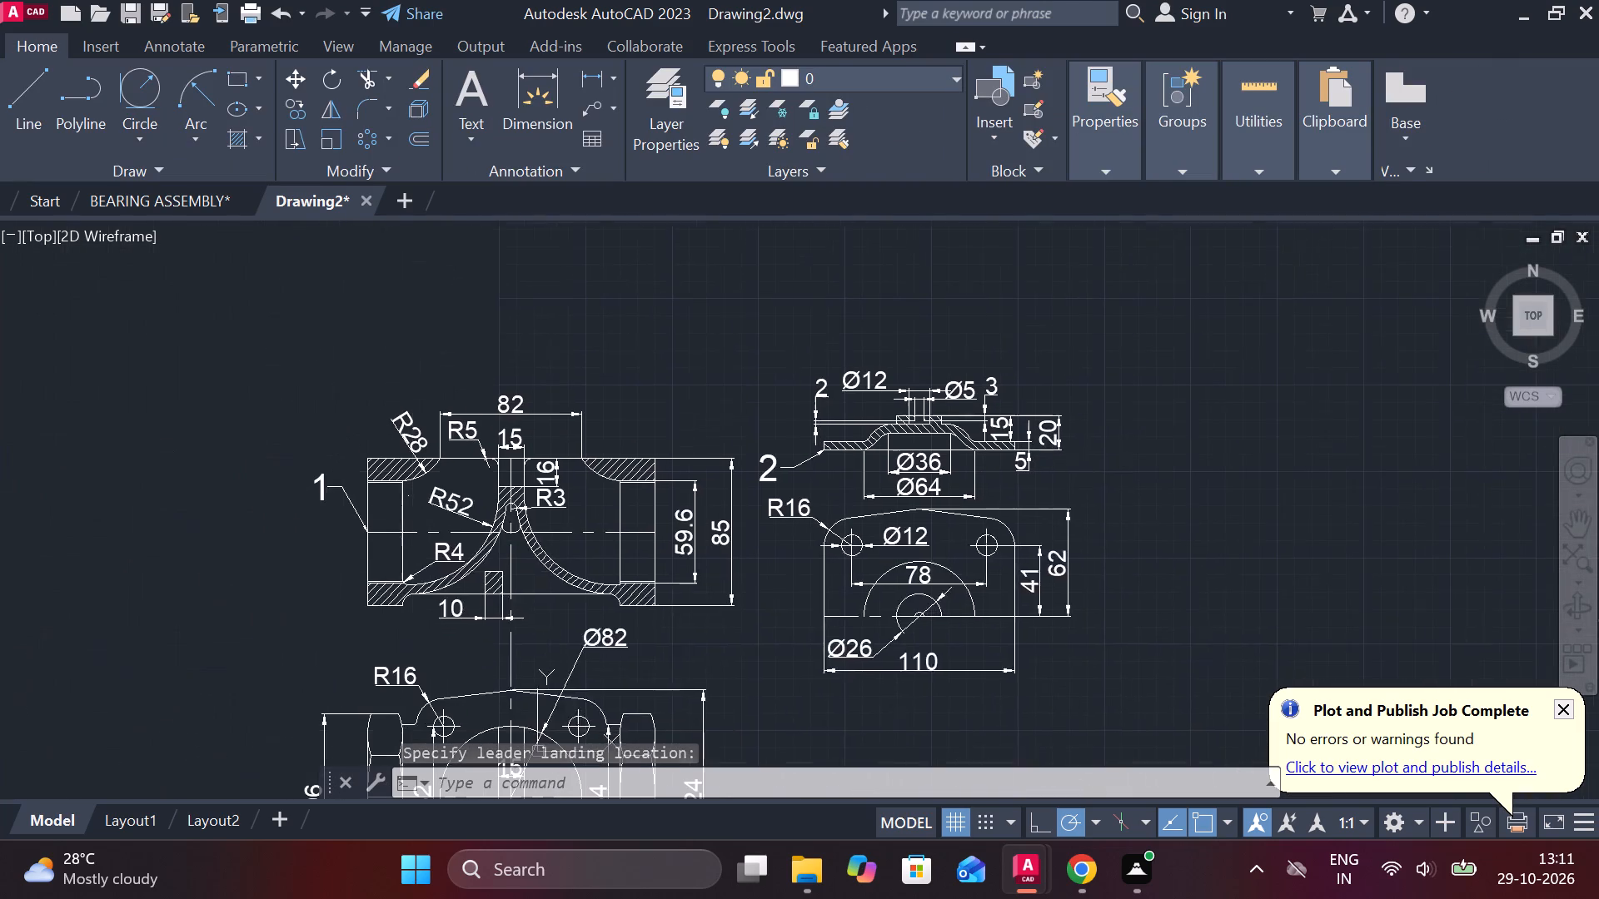
pyautogui.click(763, 463)
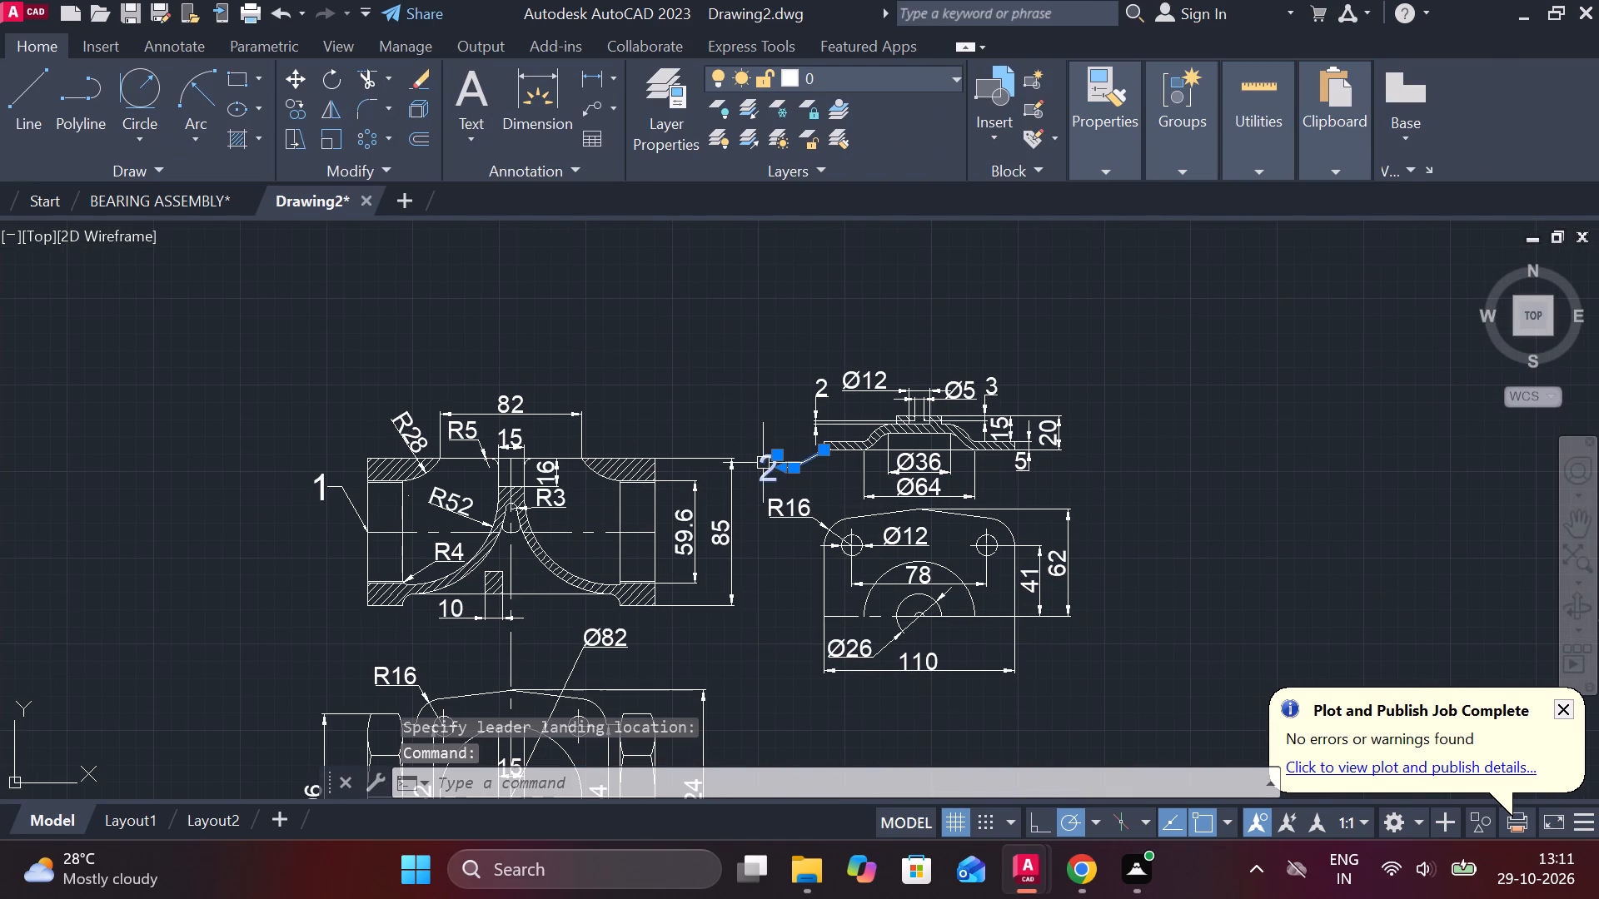
pyautogui.scroll(3, 763, 463)
pyautogui.click(763, 454)
pyautogui.doubleClick(763, 448)
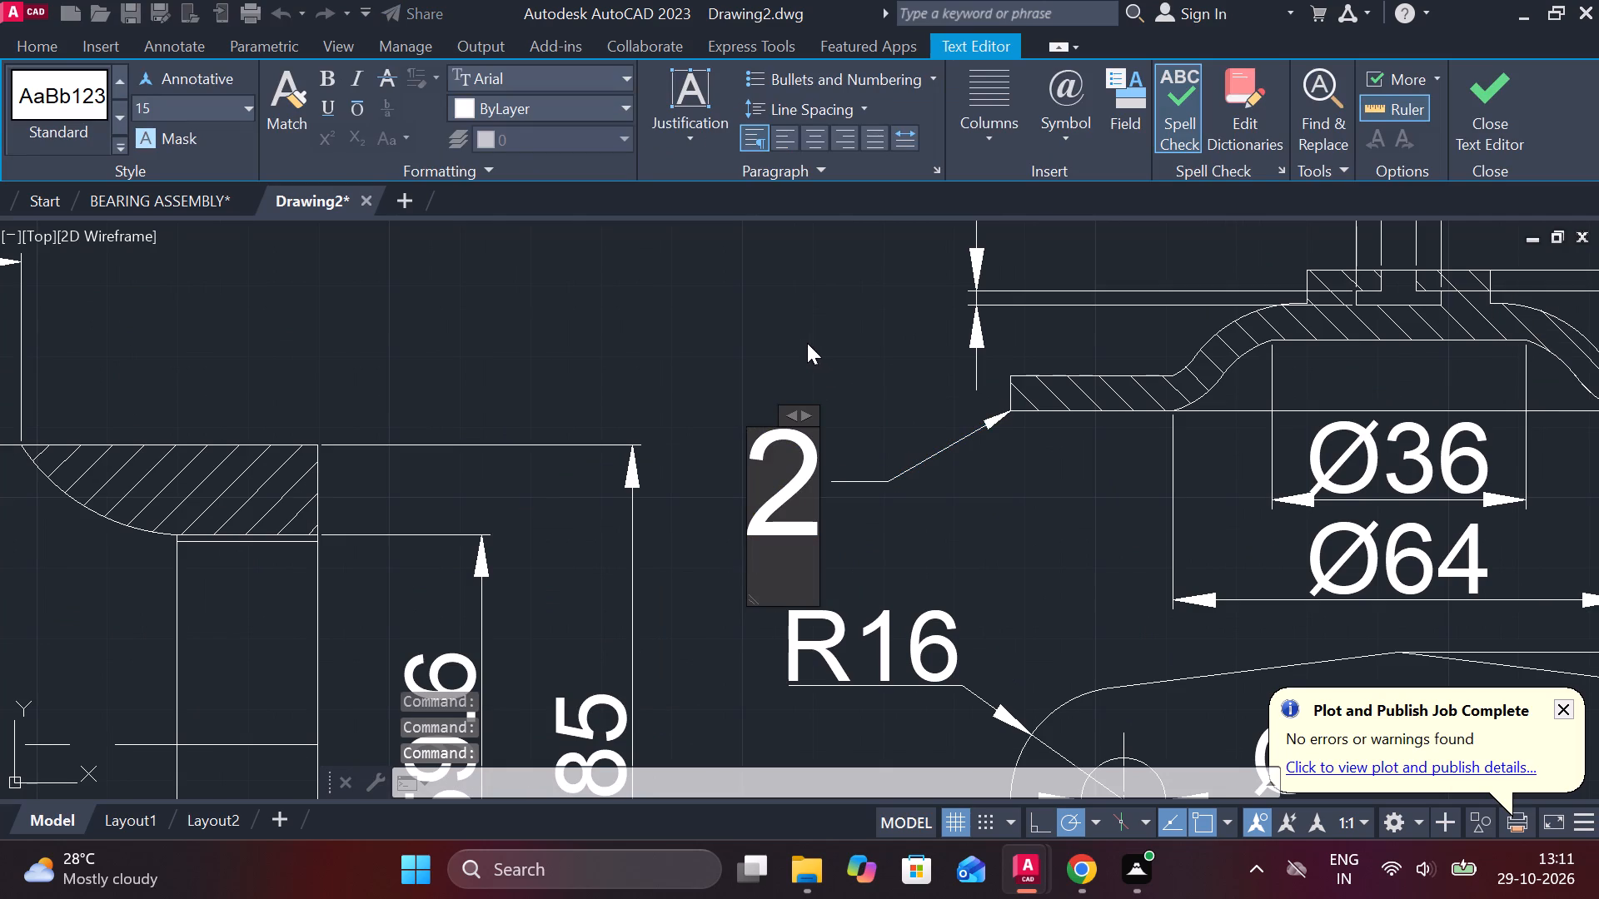
pyautogui.press('Escape')
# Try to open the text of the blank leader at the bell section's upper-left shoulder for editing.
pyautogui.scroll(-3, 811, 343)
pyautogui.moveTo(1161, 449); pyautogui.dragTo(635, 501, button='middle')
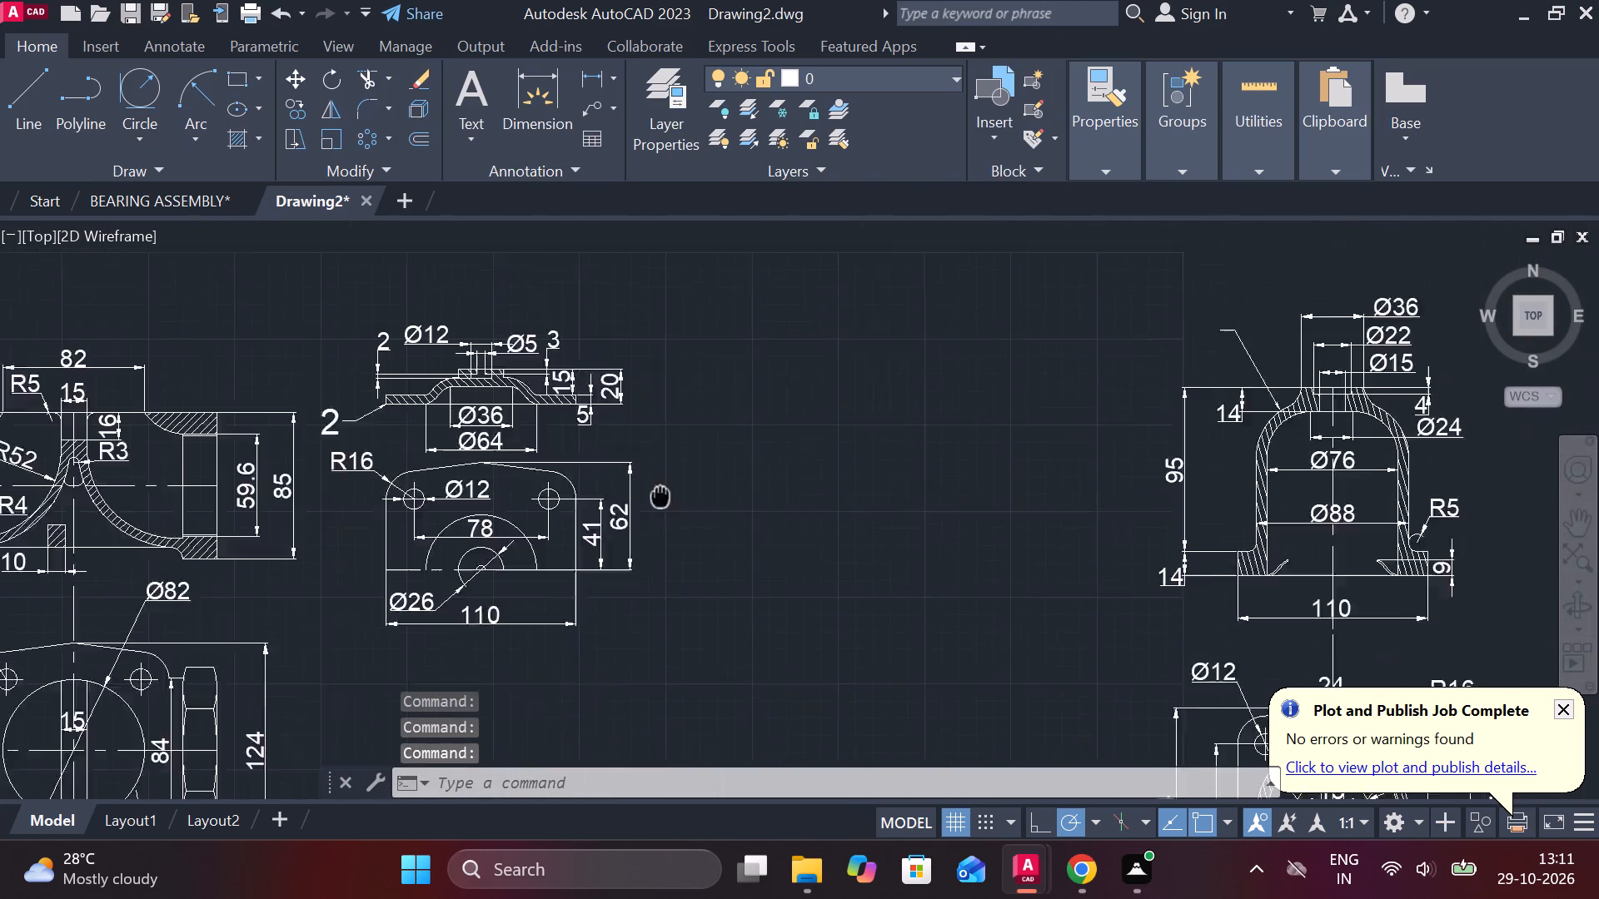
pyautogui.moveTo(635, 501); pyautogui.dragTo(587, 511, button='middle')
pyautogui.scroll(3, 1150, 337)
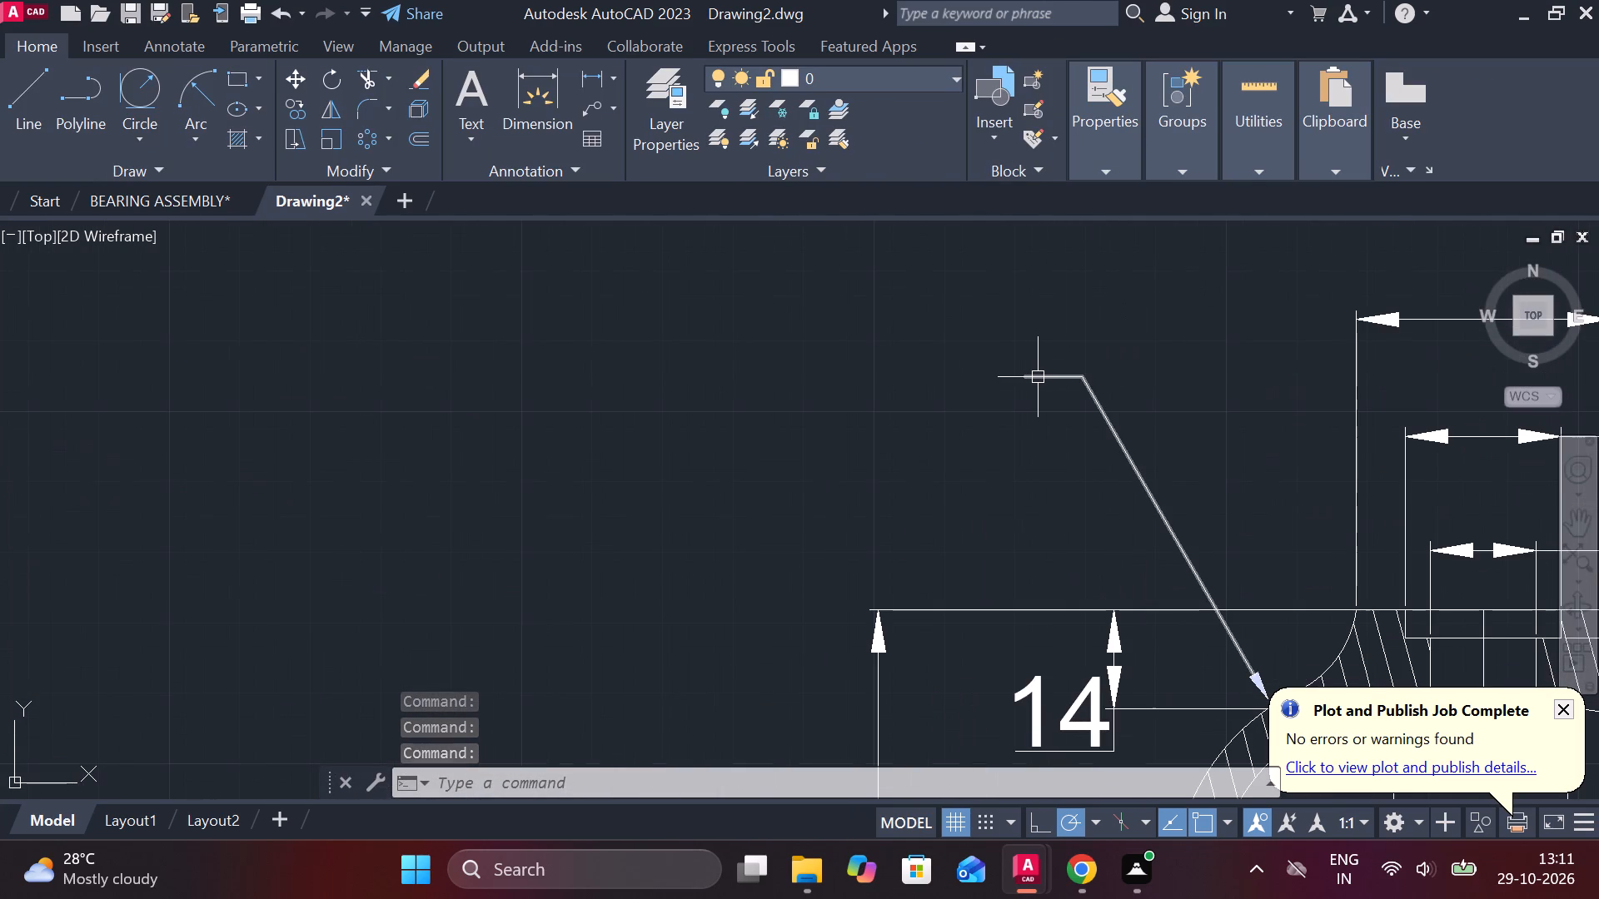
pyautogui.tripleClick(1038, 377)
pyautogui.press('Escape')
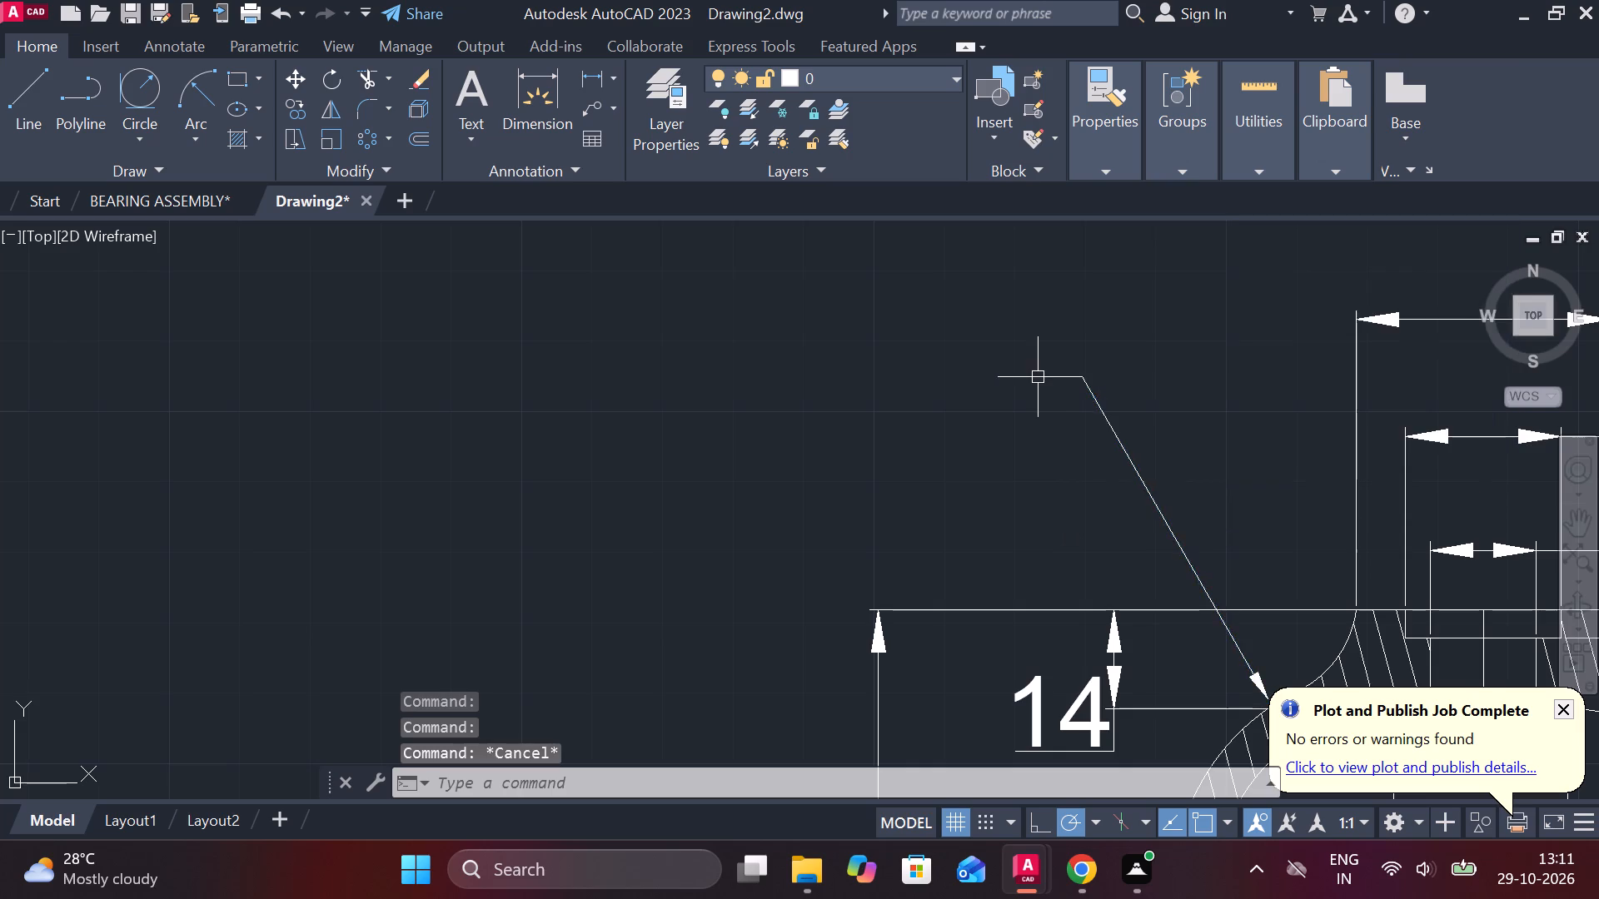
# Open the number text of leader 2 on the flanged cover section to check its height, leaving it unchanged.
pyautogui.scroll(-3, 1024, 380)
pyautogui.moveTo(729, 449); pyautogui.dragTo(1029, 462, button='middle')
pyautogui.scroll(2, 456, 462)
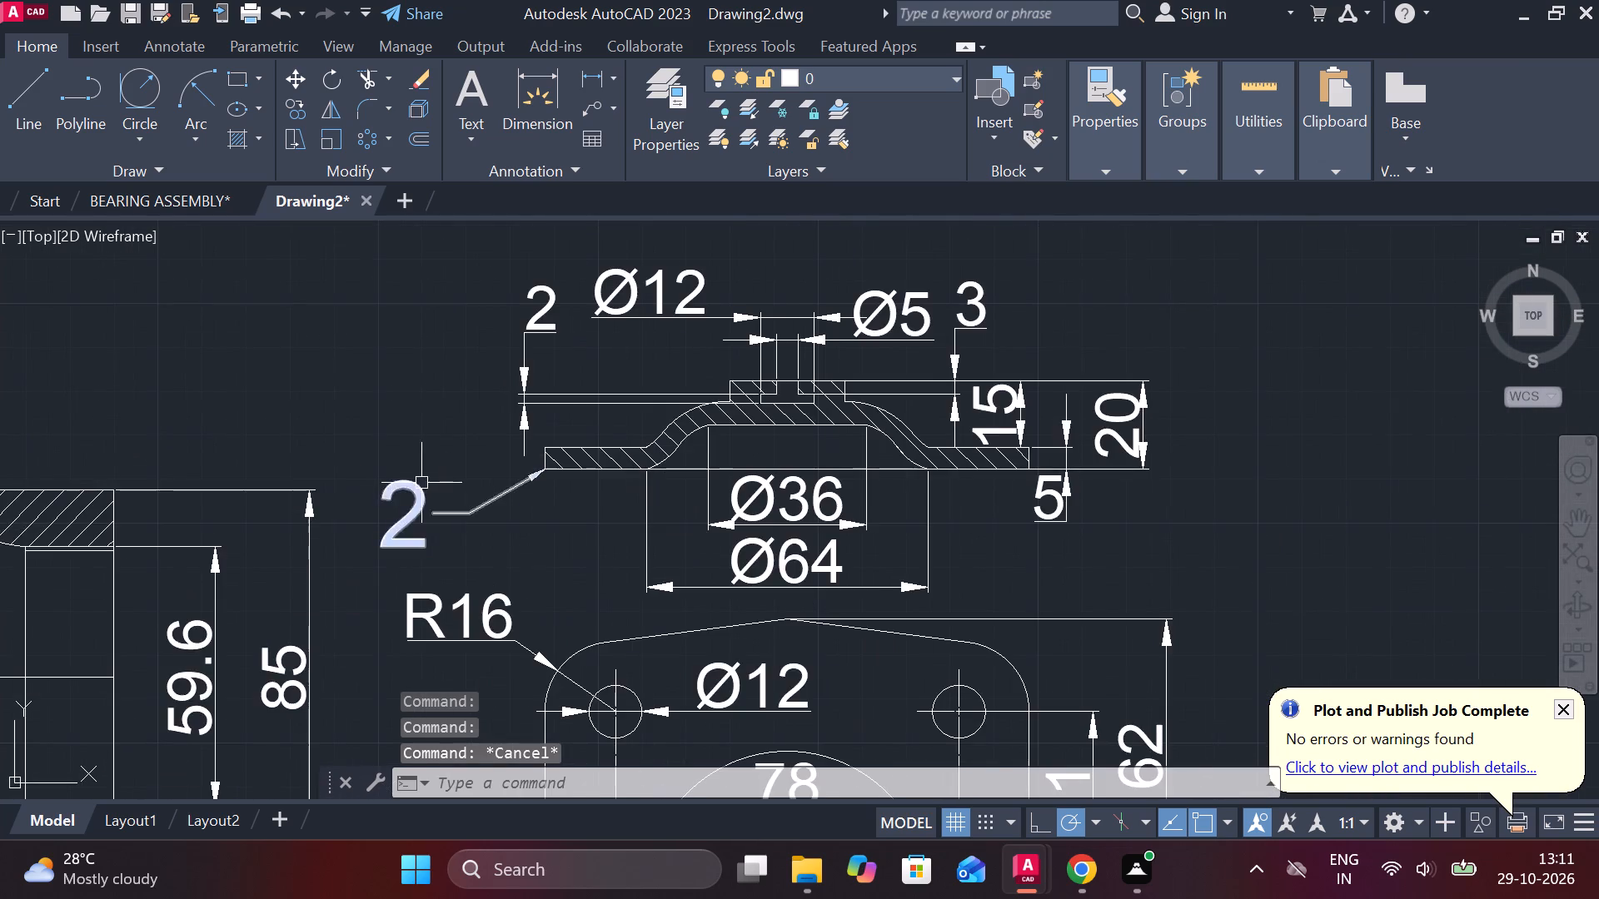
pyautogui.moveTo(435, 489); pyautogui.dragTo(624, 499, button='middle')
pyautogui.click(591, 497)
pyautogui.doubleClick(591, 497)
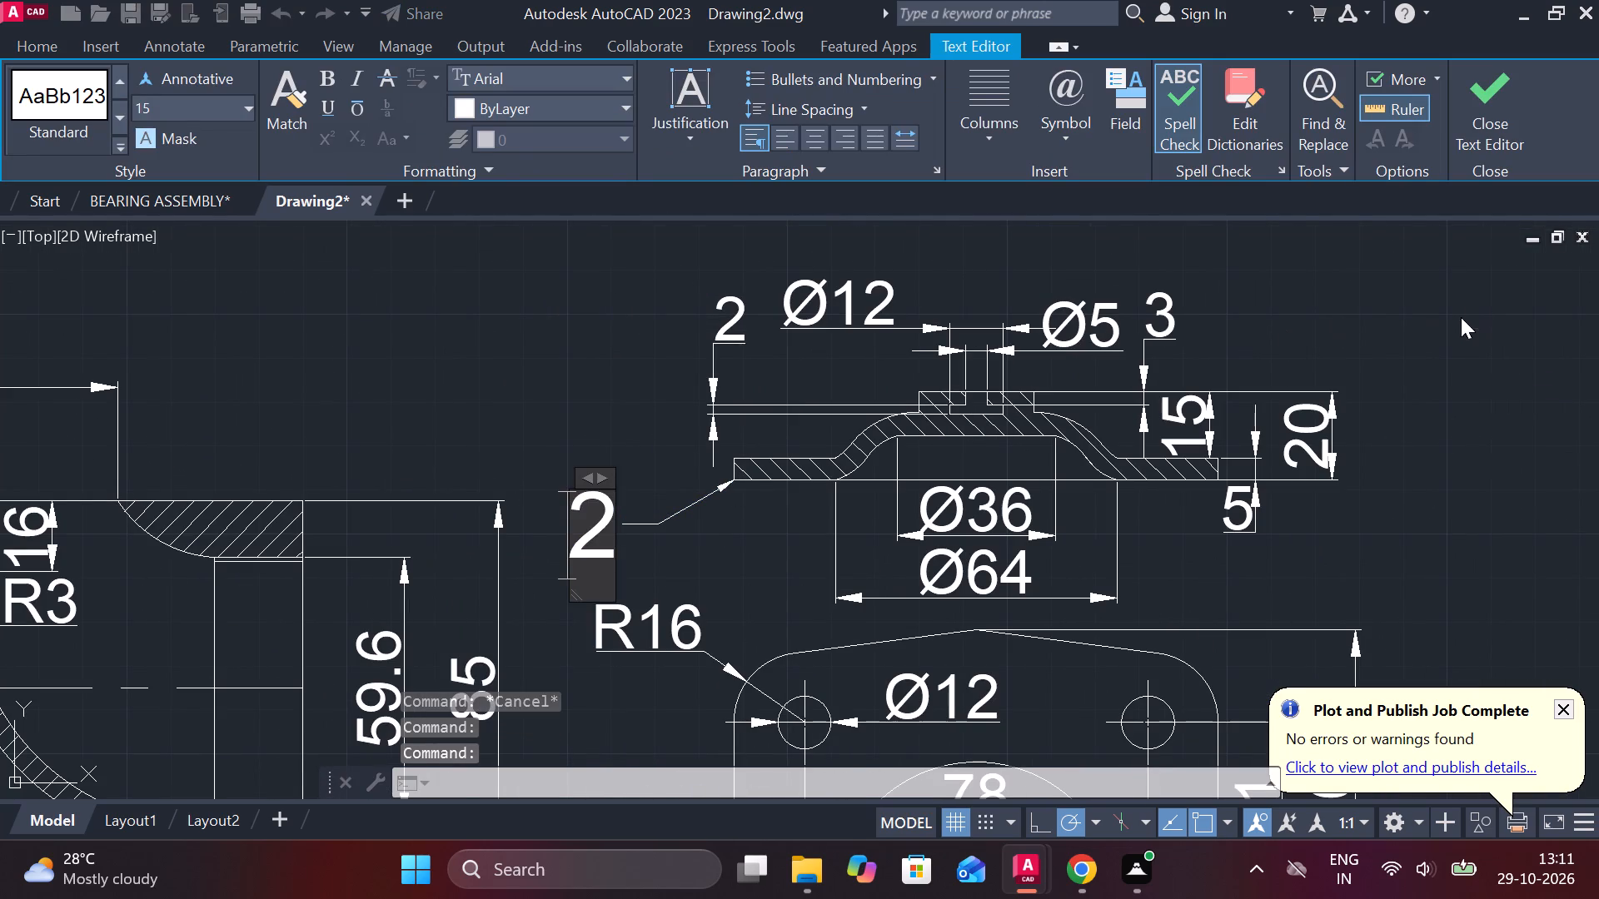
pyautogui.press('Escape')
pyautogui.scroll(-1, 1398, 405)
pyautogui.moveTo(1346, 440); pyautogui.dragTo(1006, 473, button='middle')
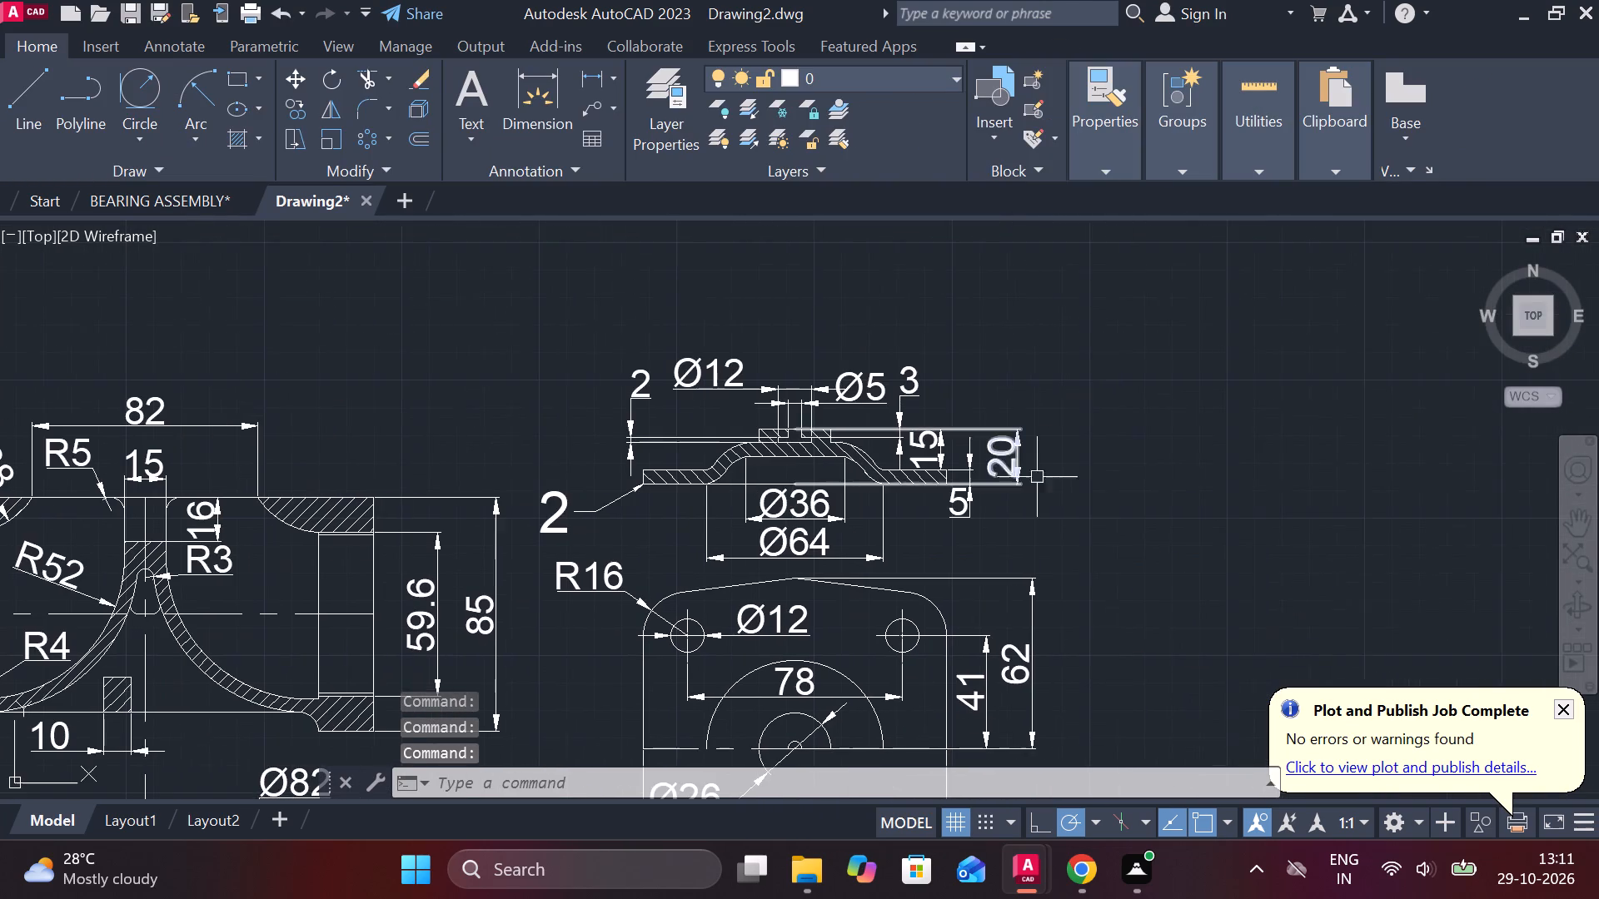
pyautogui.scroll(-1, 1239, 458)
pyautogui.scroll(2, 828, 496)
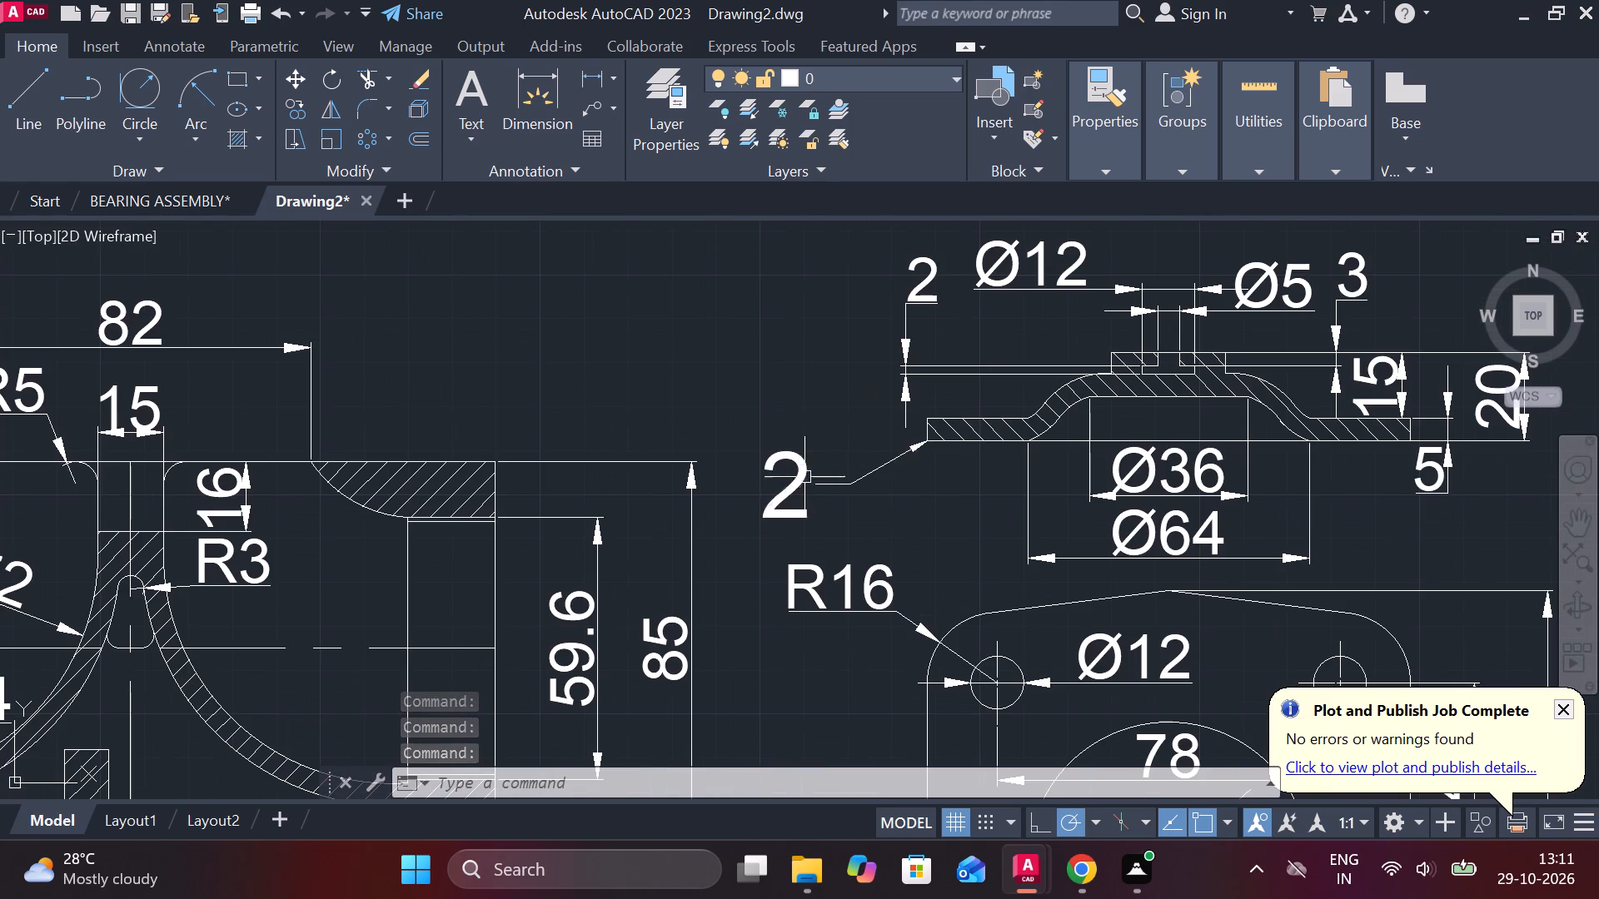
pyautogui.click(804, 469)
pyautogui.press('Escape')
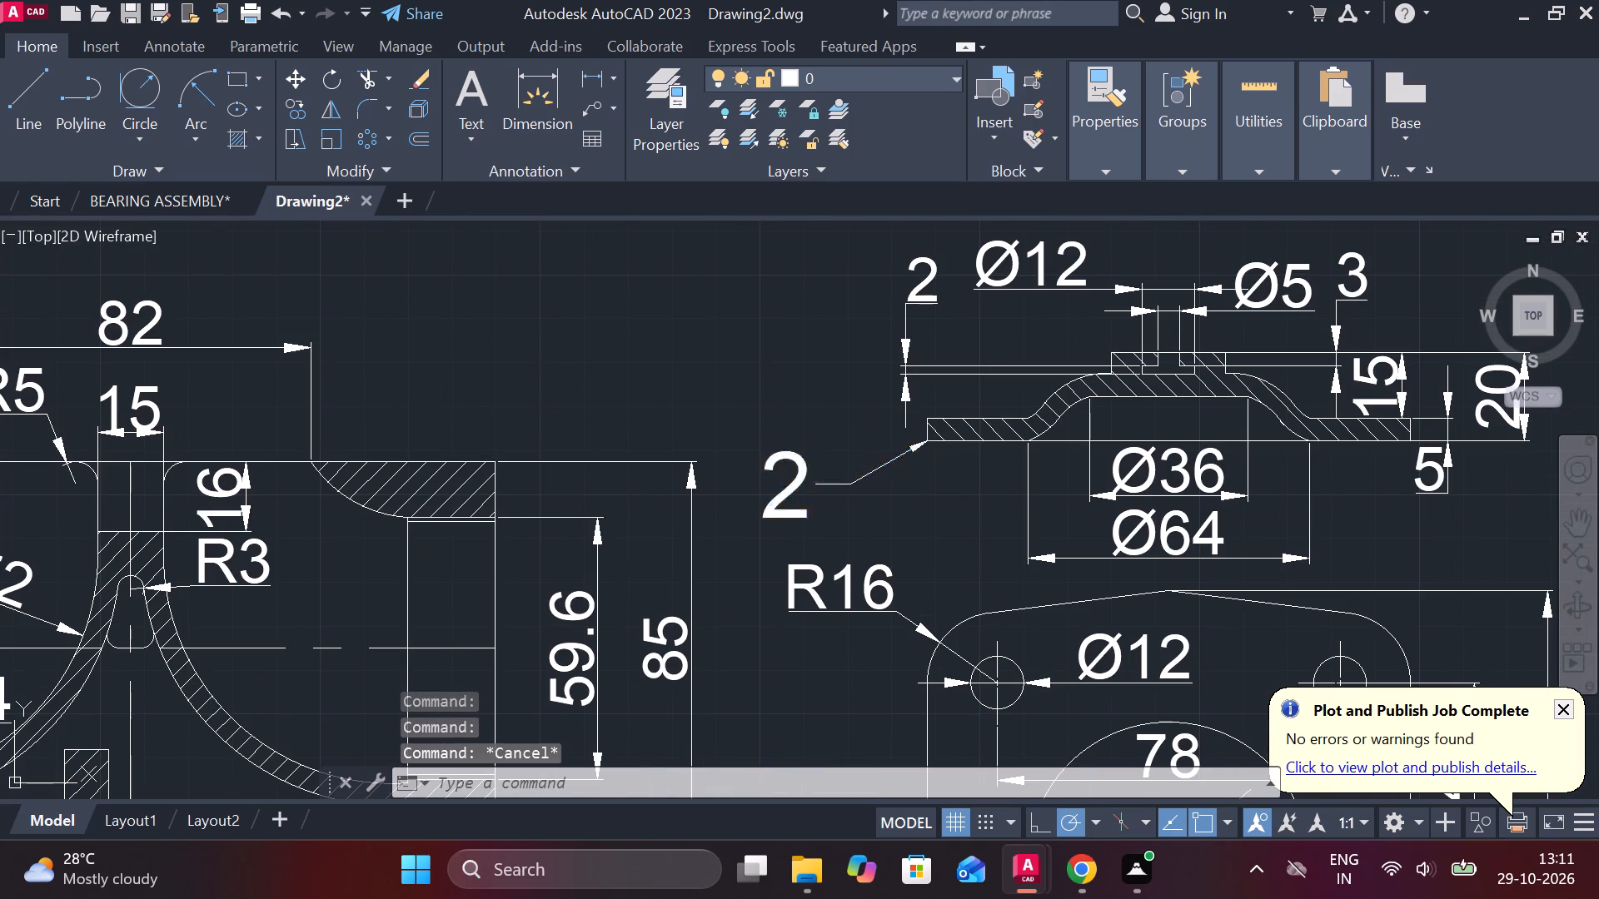
pyautogui.doubleClick(782, 449)
pyautogui.press('Escape')
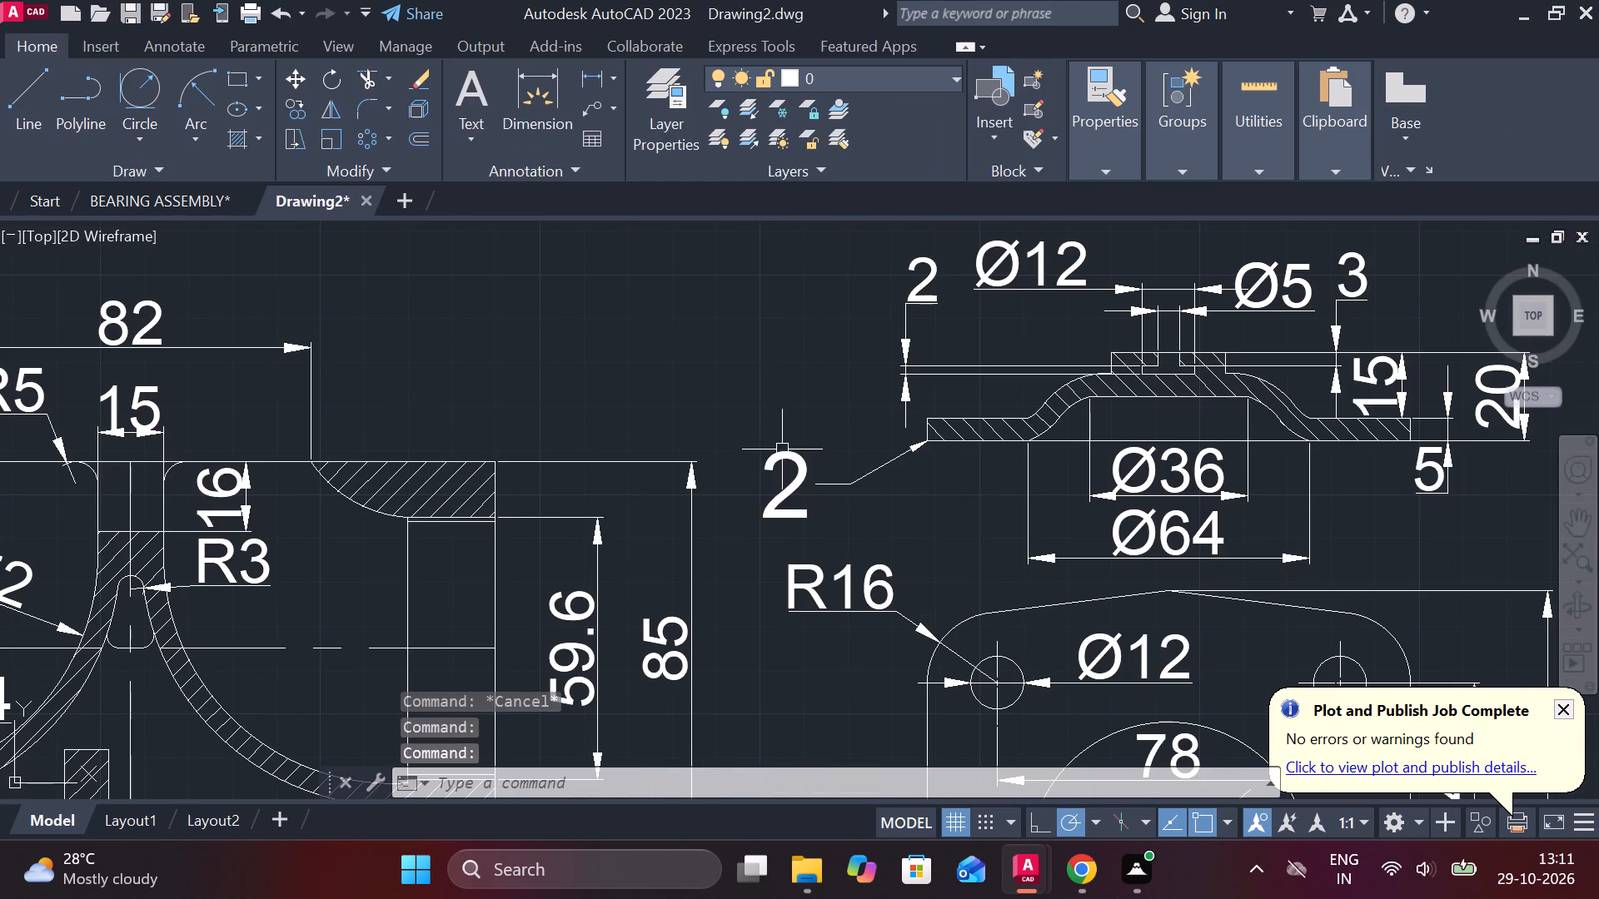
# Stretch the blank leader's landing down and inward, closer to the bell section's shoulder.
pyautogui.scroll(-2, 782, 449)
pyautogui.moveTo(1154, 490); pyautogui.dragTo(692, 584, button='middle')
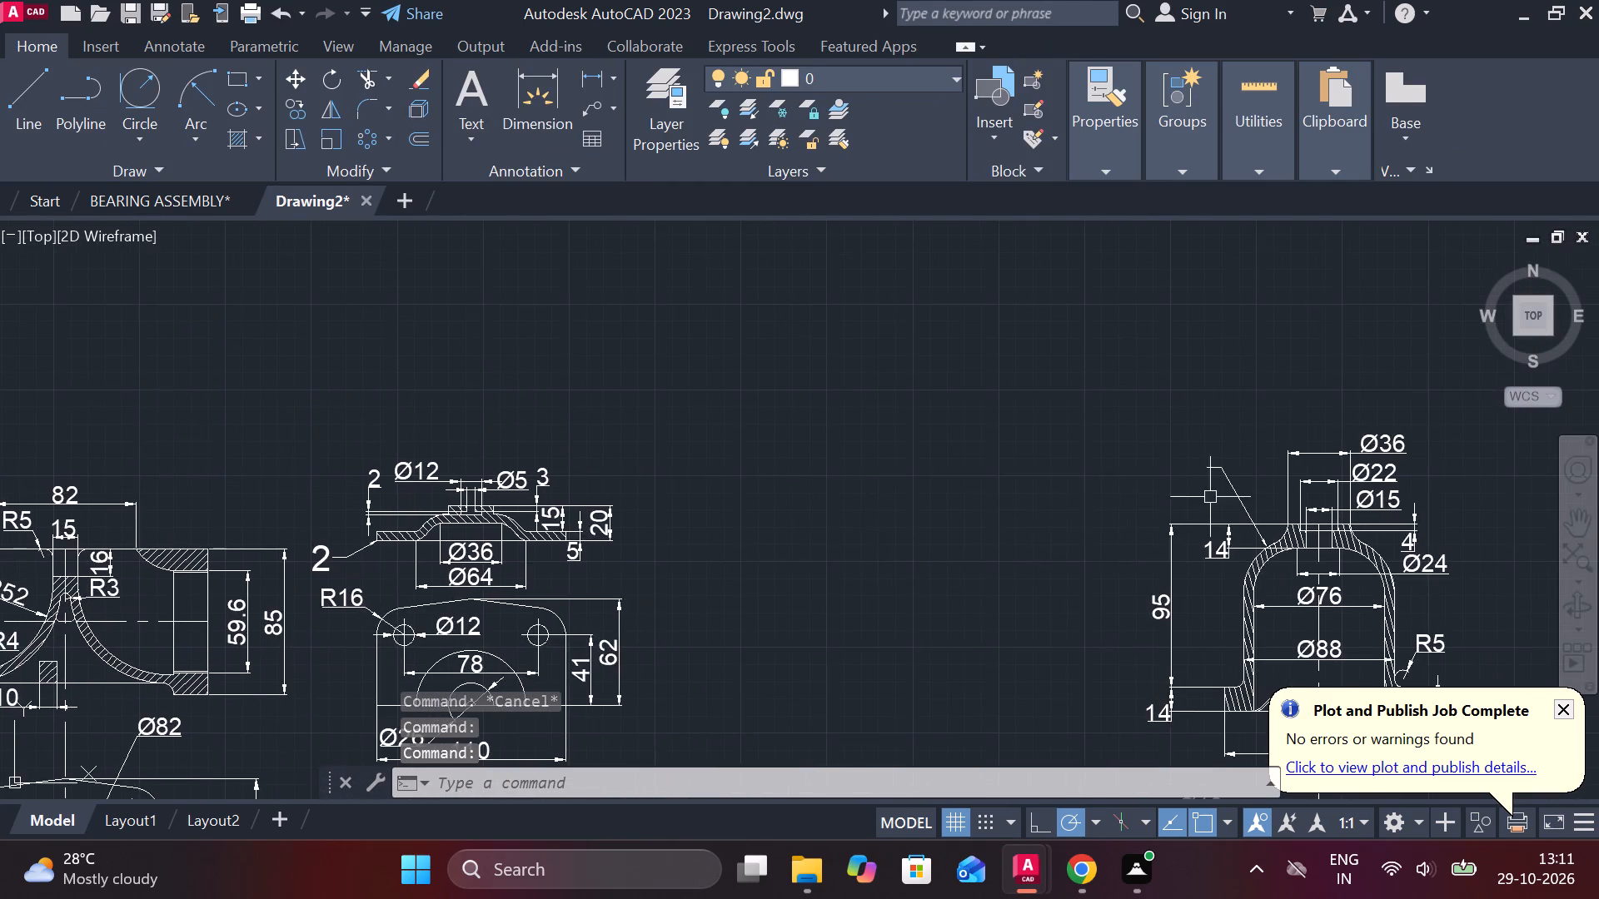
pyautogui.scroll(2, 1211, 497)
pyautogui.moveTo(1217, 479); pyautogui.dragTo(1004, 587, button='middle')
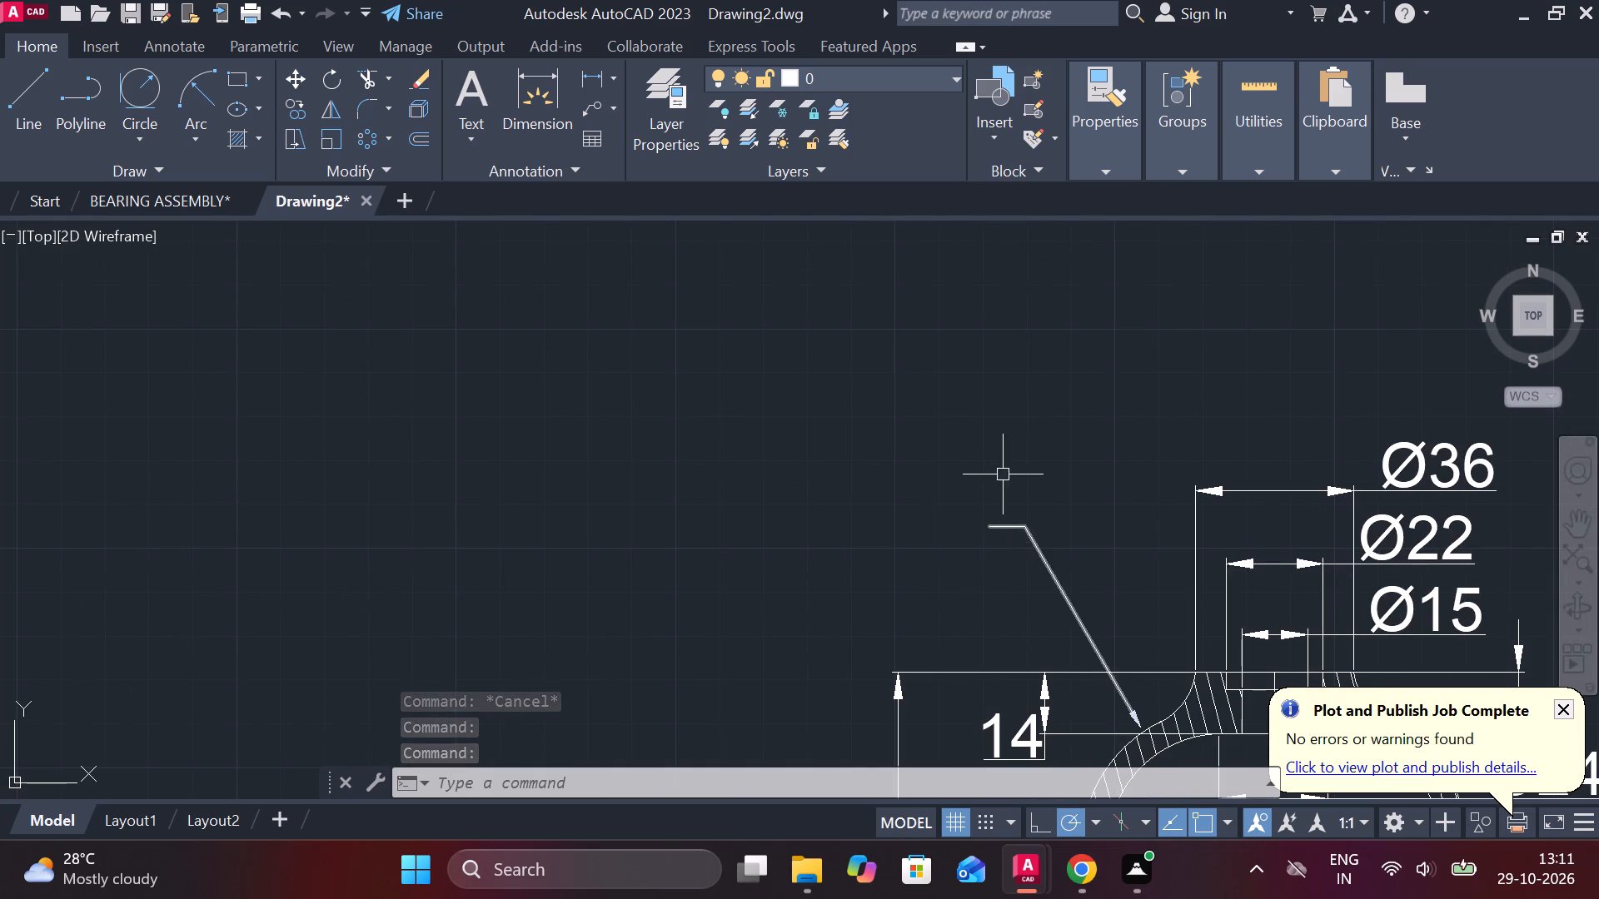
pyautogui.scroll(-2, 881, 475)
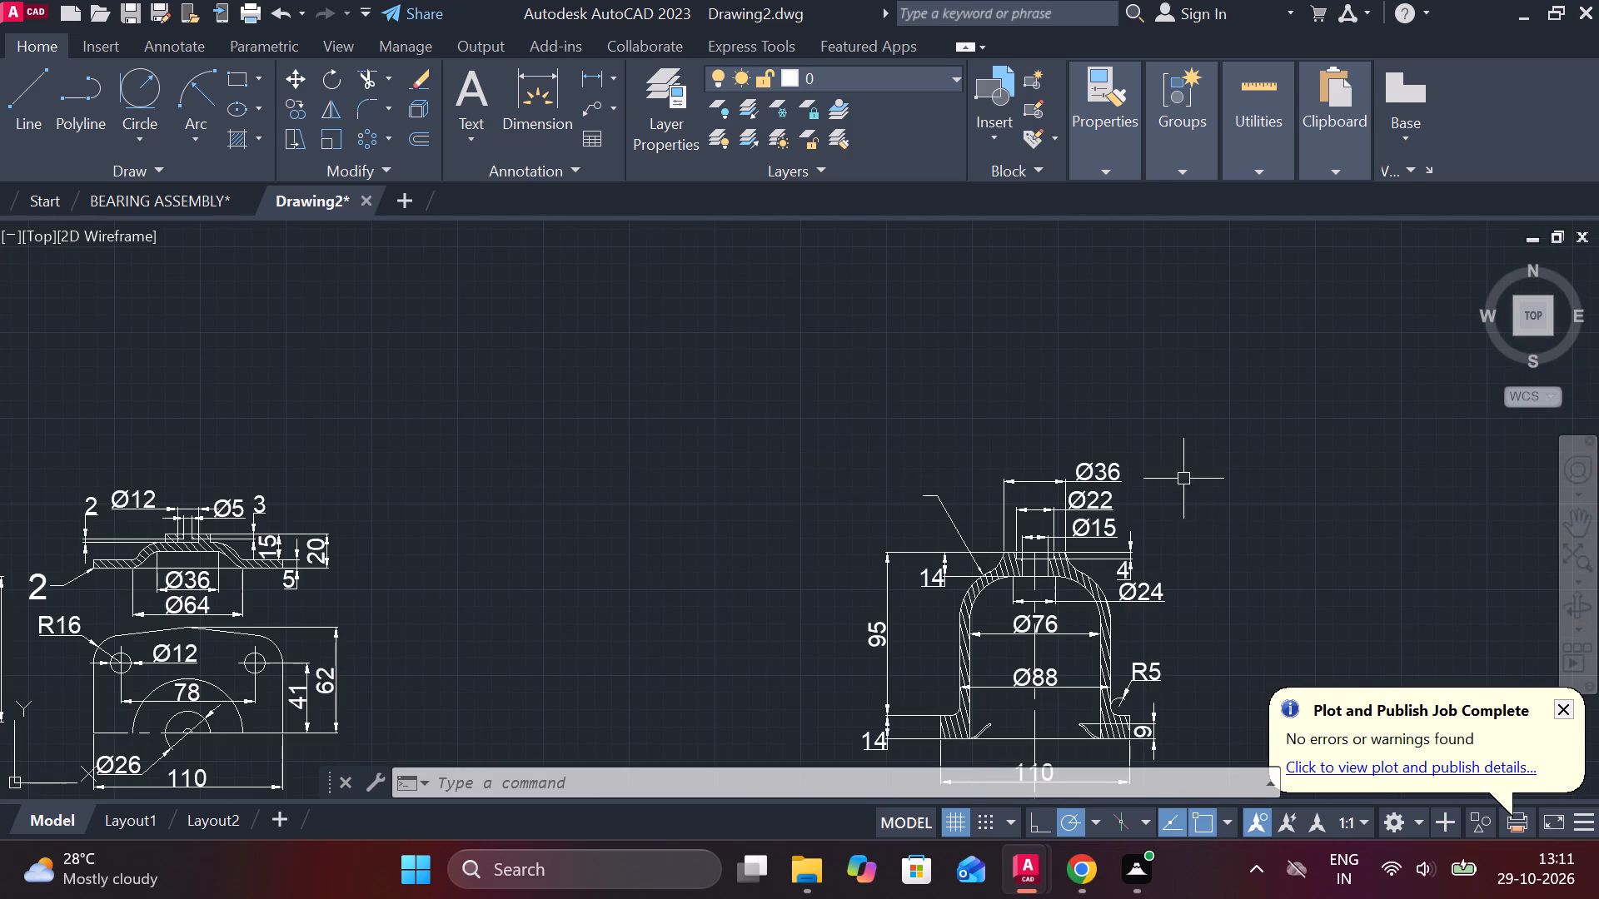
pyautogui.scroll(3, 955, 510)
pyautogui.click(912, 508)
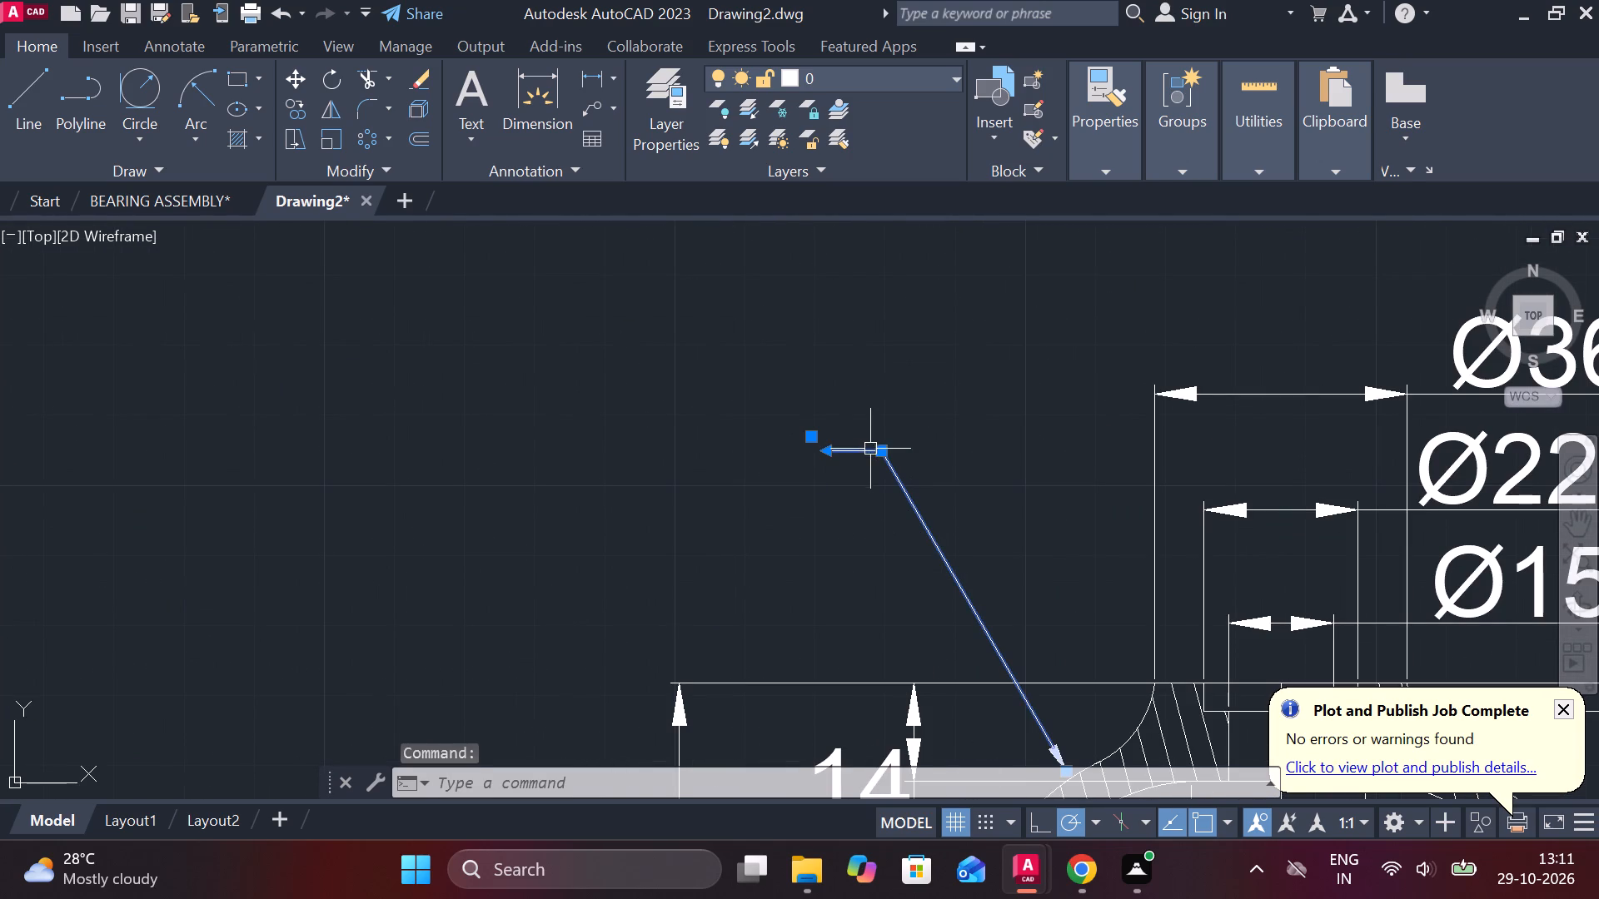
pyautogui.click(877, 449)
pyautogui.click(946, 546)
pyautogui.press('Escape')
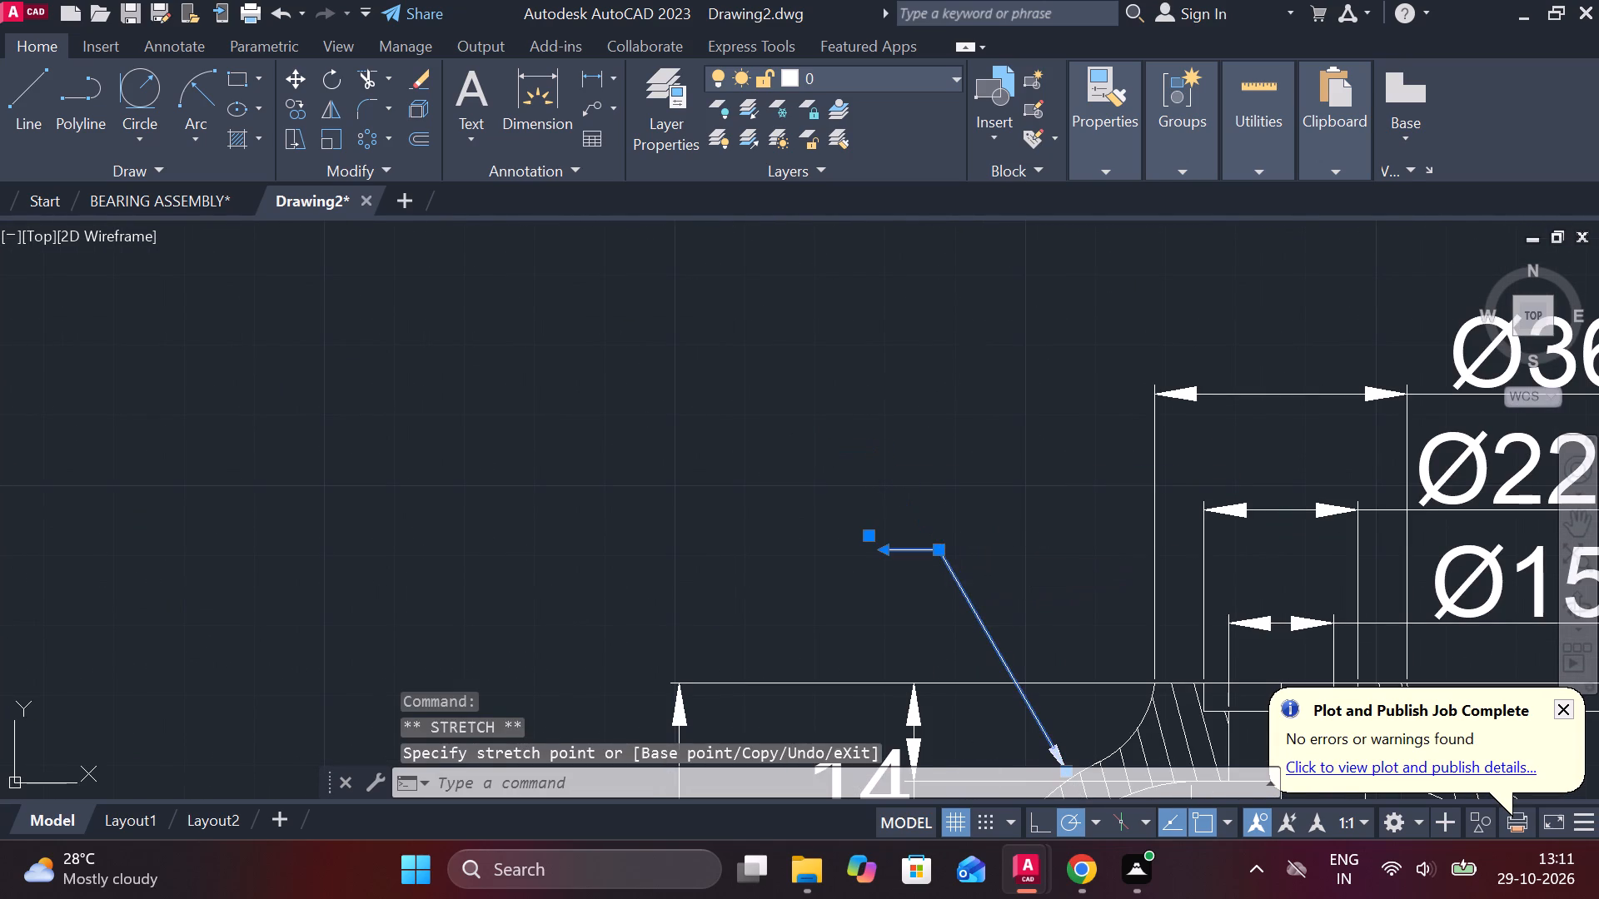
# Reopen the number text of leader 2 to check its text height, and close it without changes.
pyautogui.scroll(-2, 1008, 544)
pyautogui.scroll(-2, 772, 527)
pyautogui.moveTo(551, 523); pyautogui.dragTo(740, 509, button='middle')
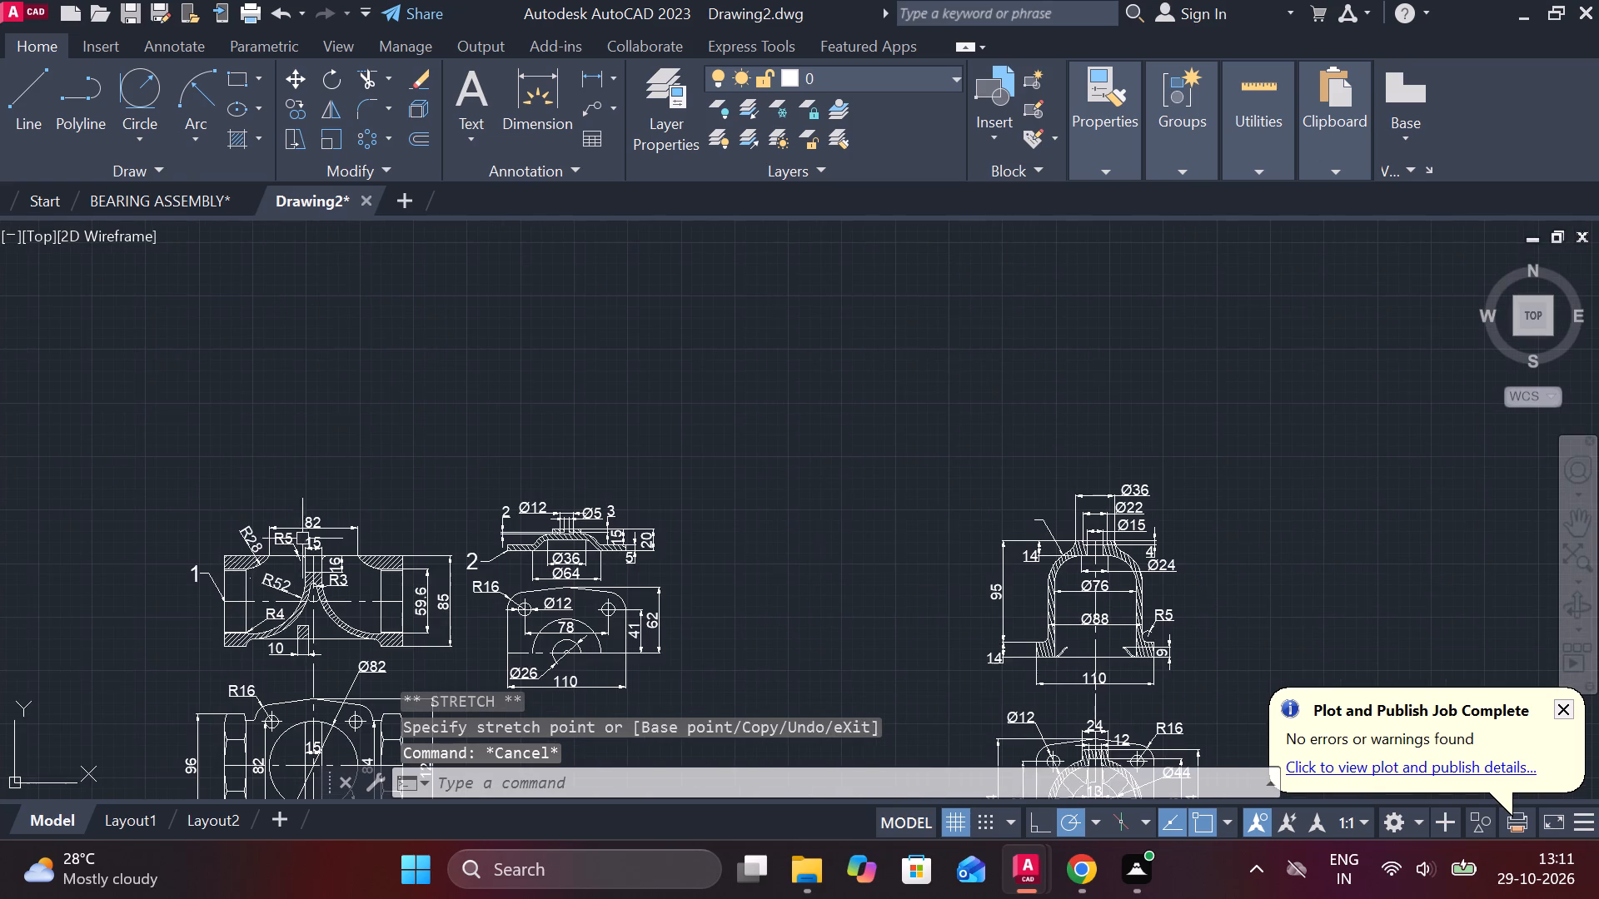
pyautogui.moveTo(311, 542); pyautogui.dragTo(695, 524, button='middle')
pyautogui.scroll(3, 889, 546)
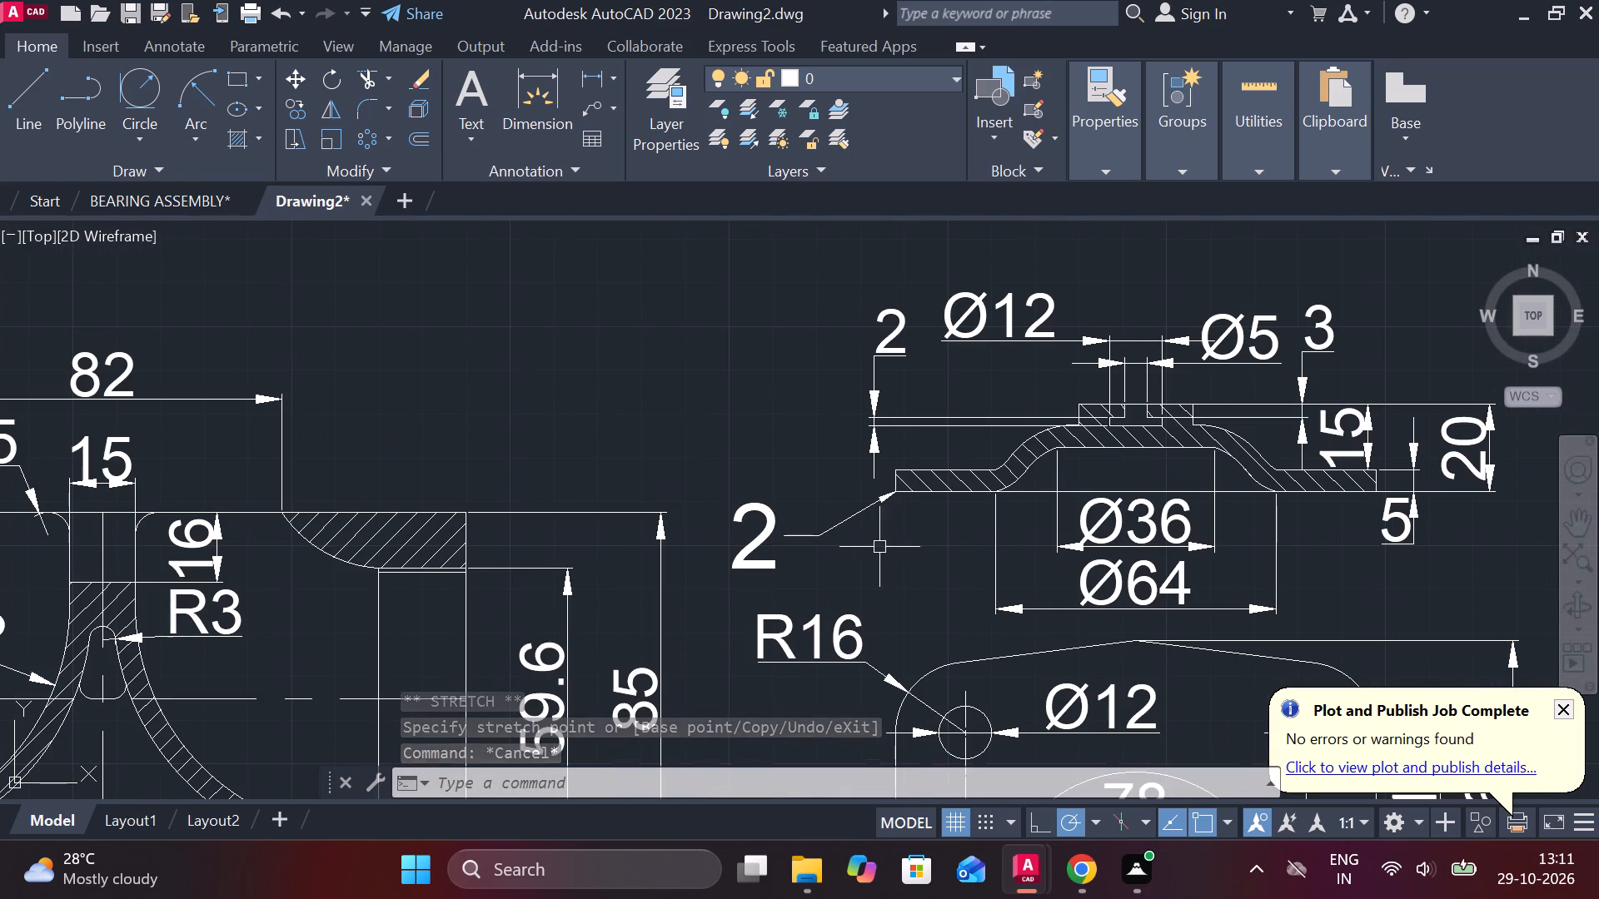
pyautogui.click(771, 534)
pyautogui.press('Escape')
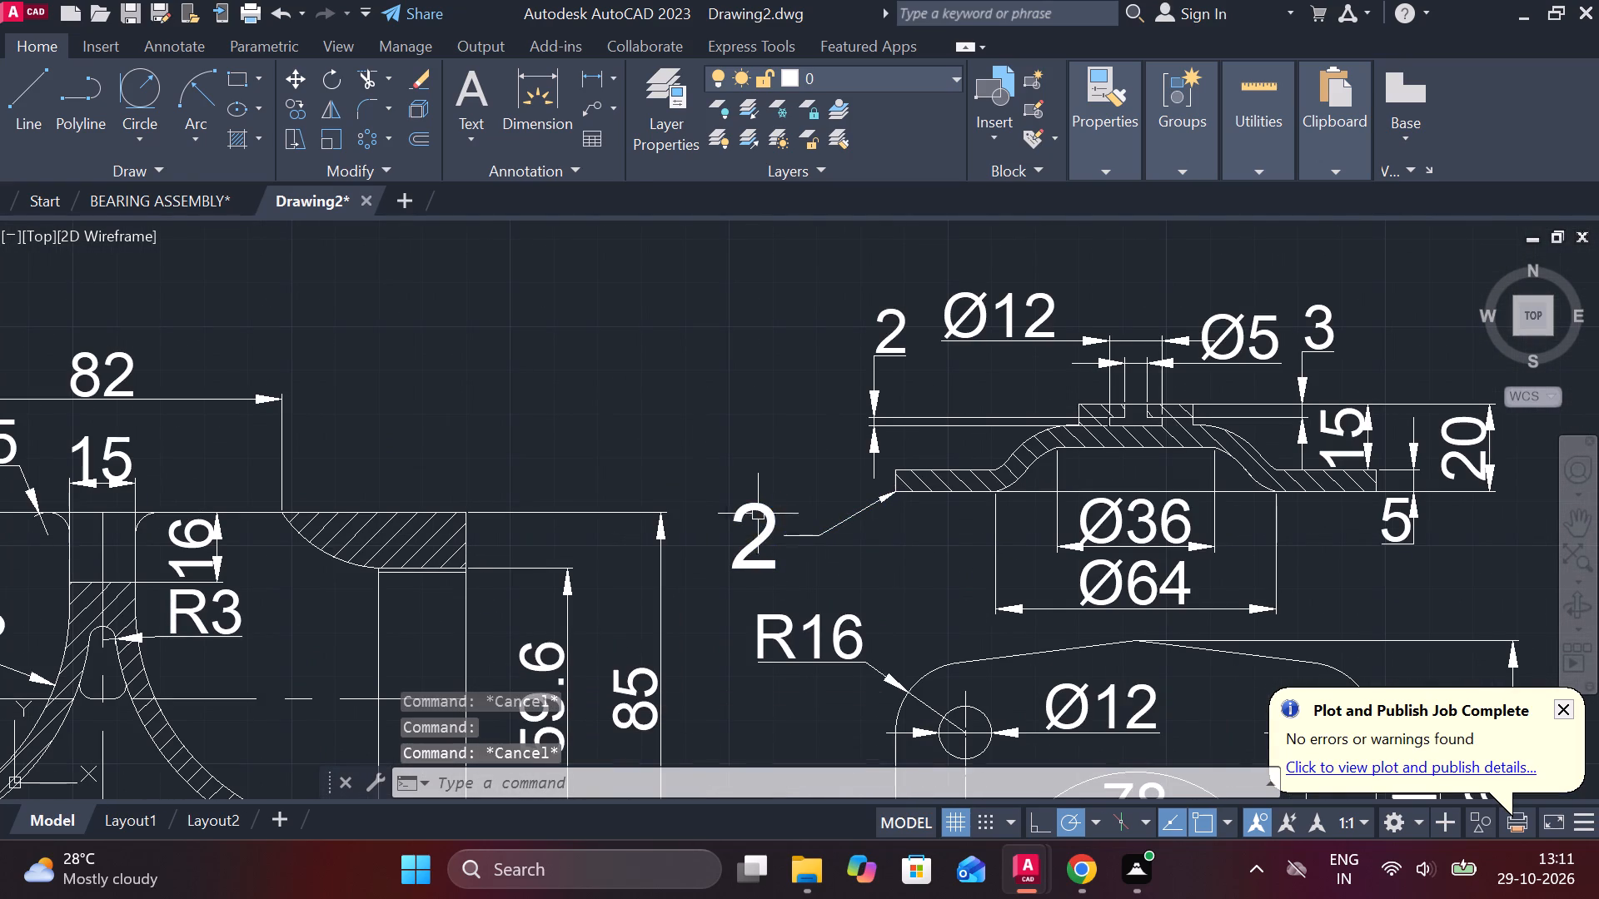
pyautogui.doubleClick(758, 509)
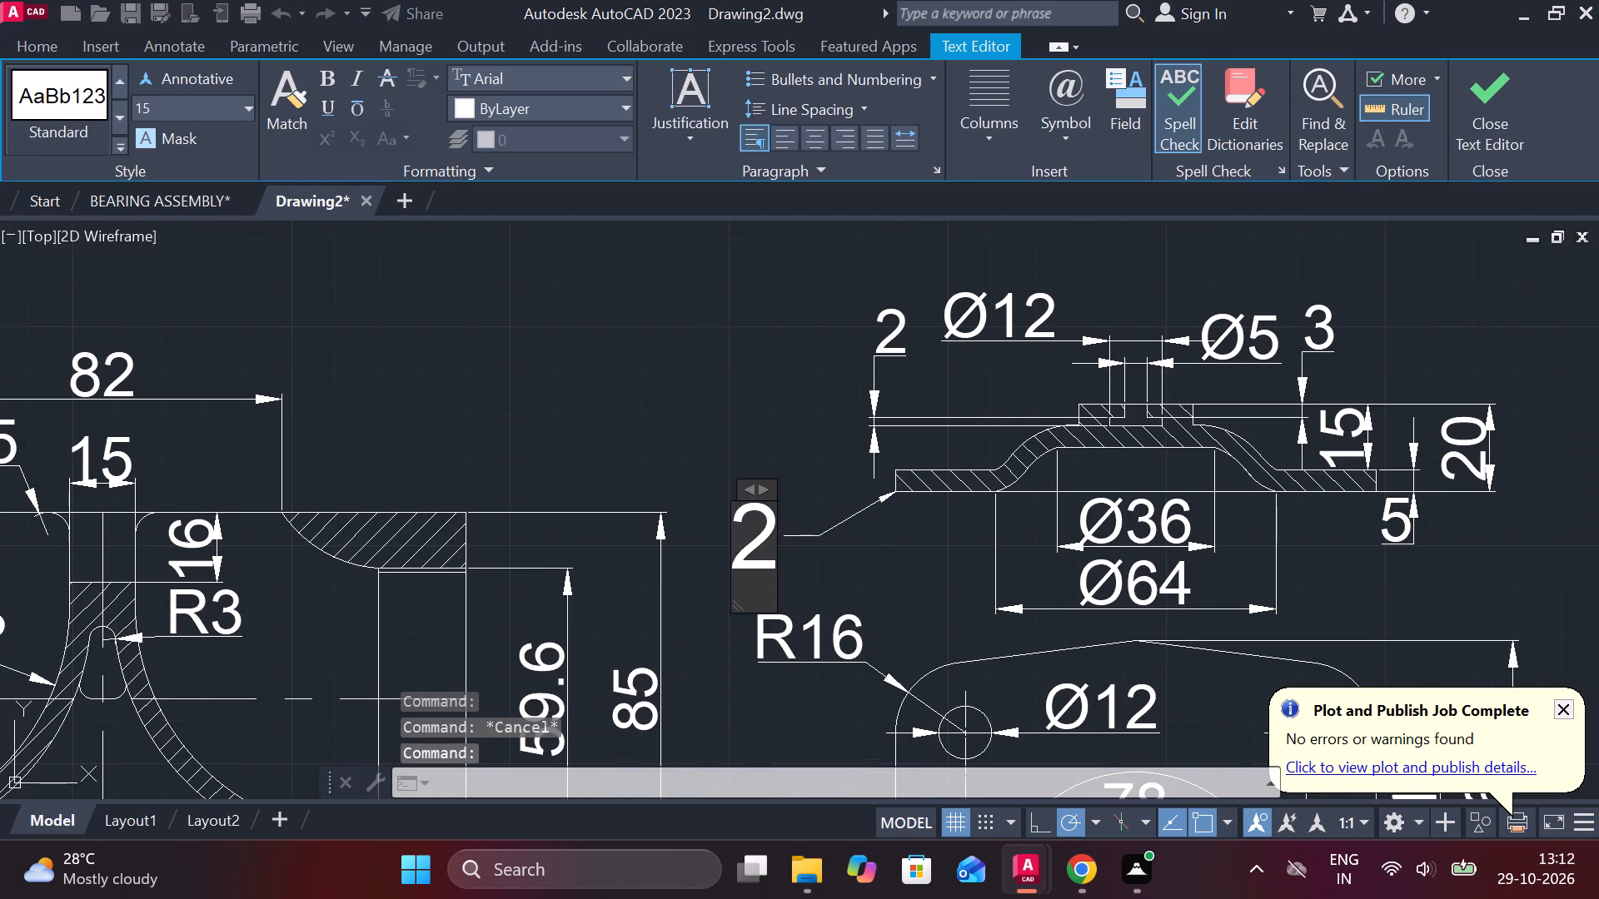
pyautogui.press('Escape')
# Erase the blank leader at the bell section's upper-left shoulder.
pyautogui.scroll(-3, 758, 509)
pyautogui.scroll(1, 1272, 464)
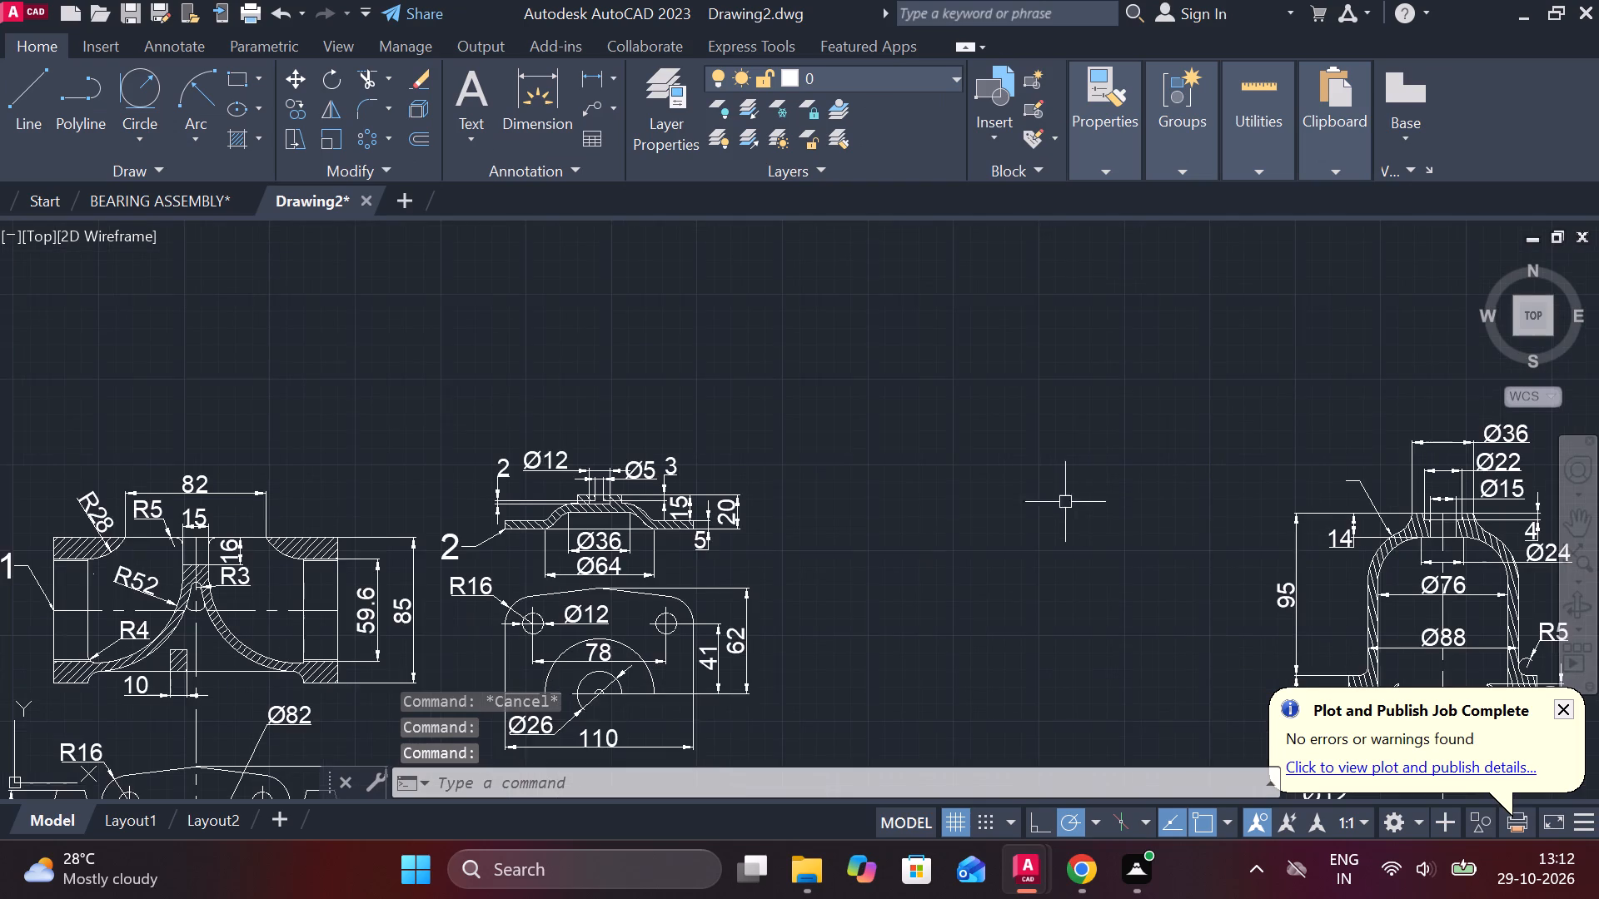
pyautogui.moveTo(799, 546); pyautogui.dragTo(620, 561, button='middle')
pyautogui.moveTo(1064, 501); pyautogui.dragTo(829, 536, button='middle')
pyautogui.scroll(2, 956, 524)
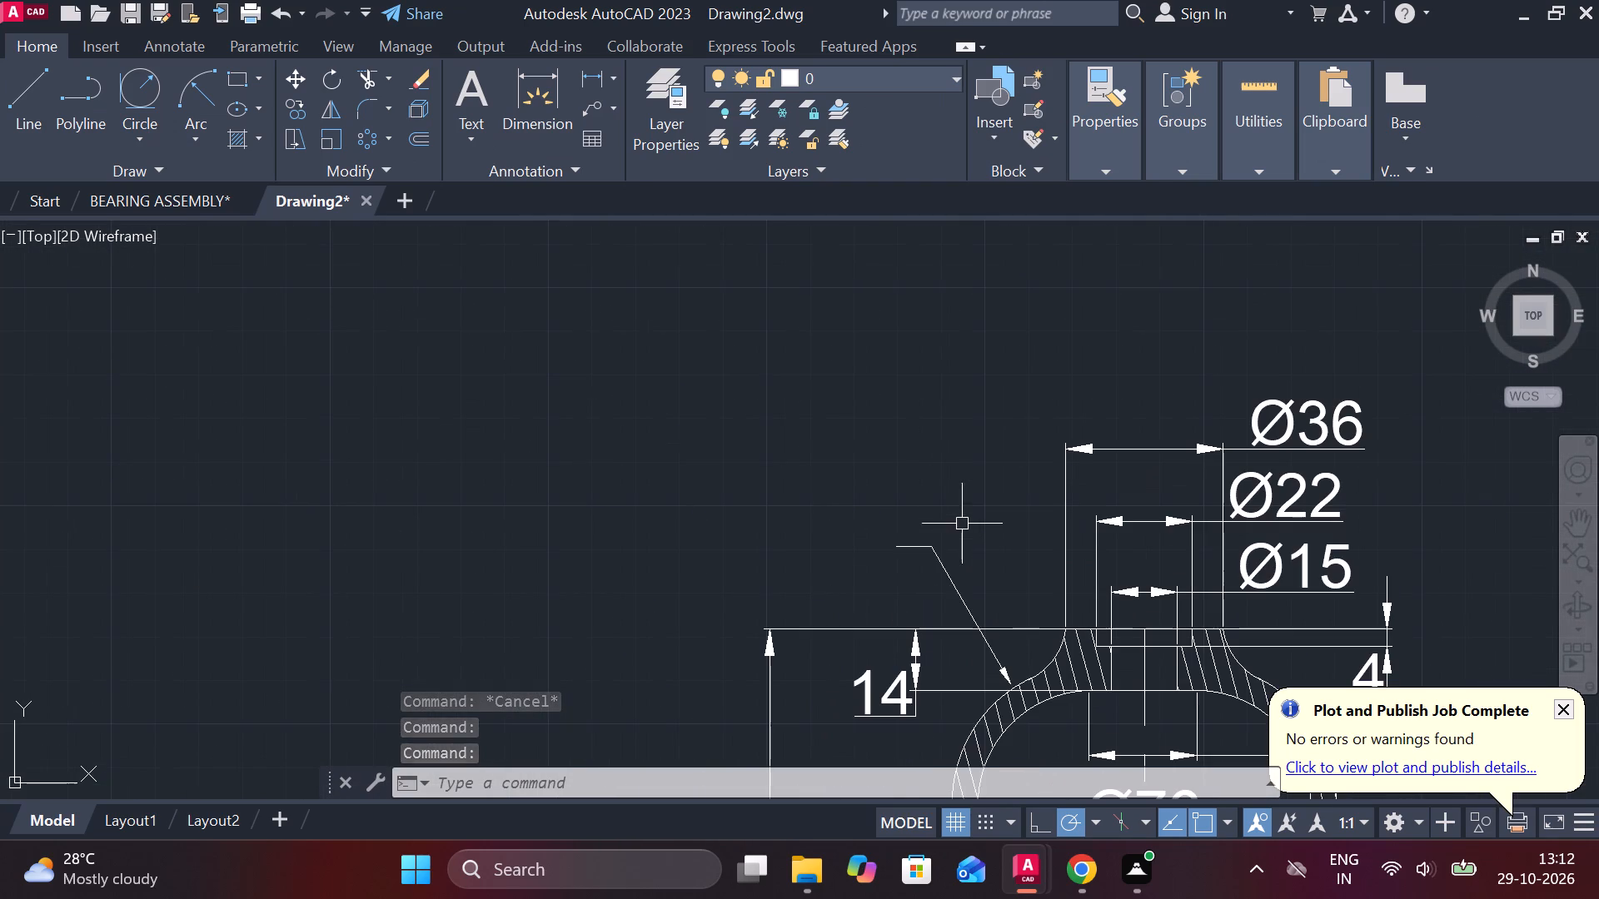
pyautogui.click(924, 543)
pyautogui.write('E')
pyautogui.press('space')
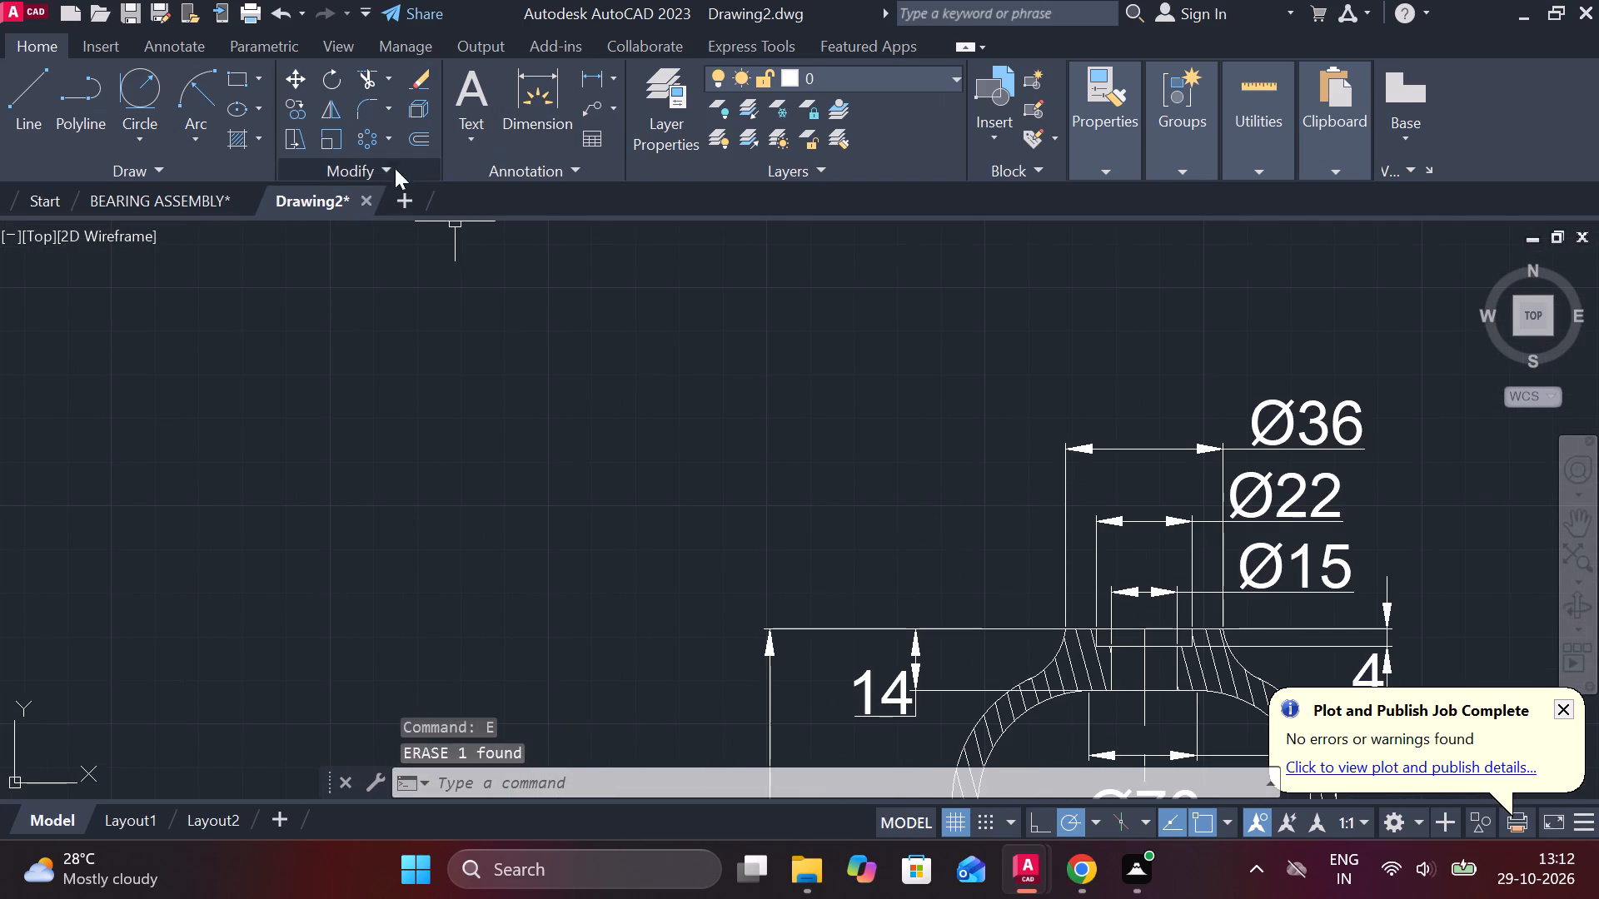
# Add a multileader pointing at the bell section's upper-left neck curve, with text height 15 and the part number 3.
pyautogui.click(589, 112)
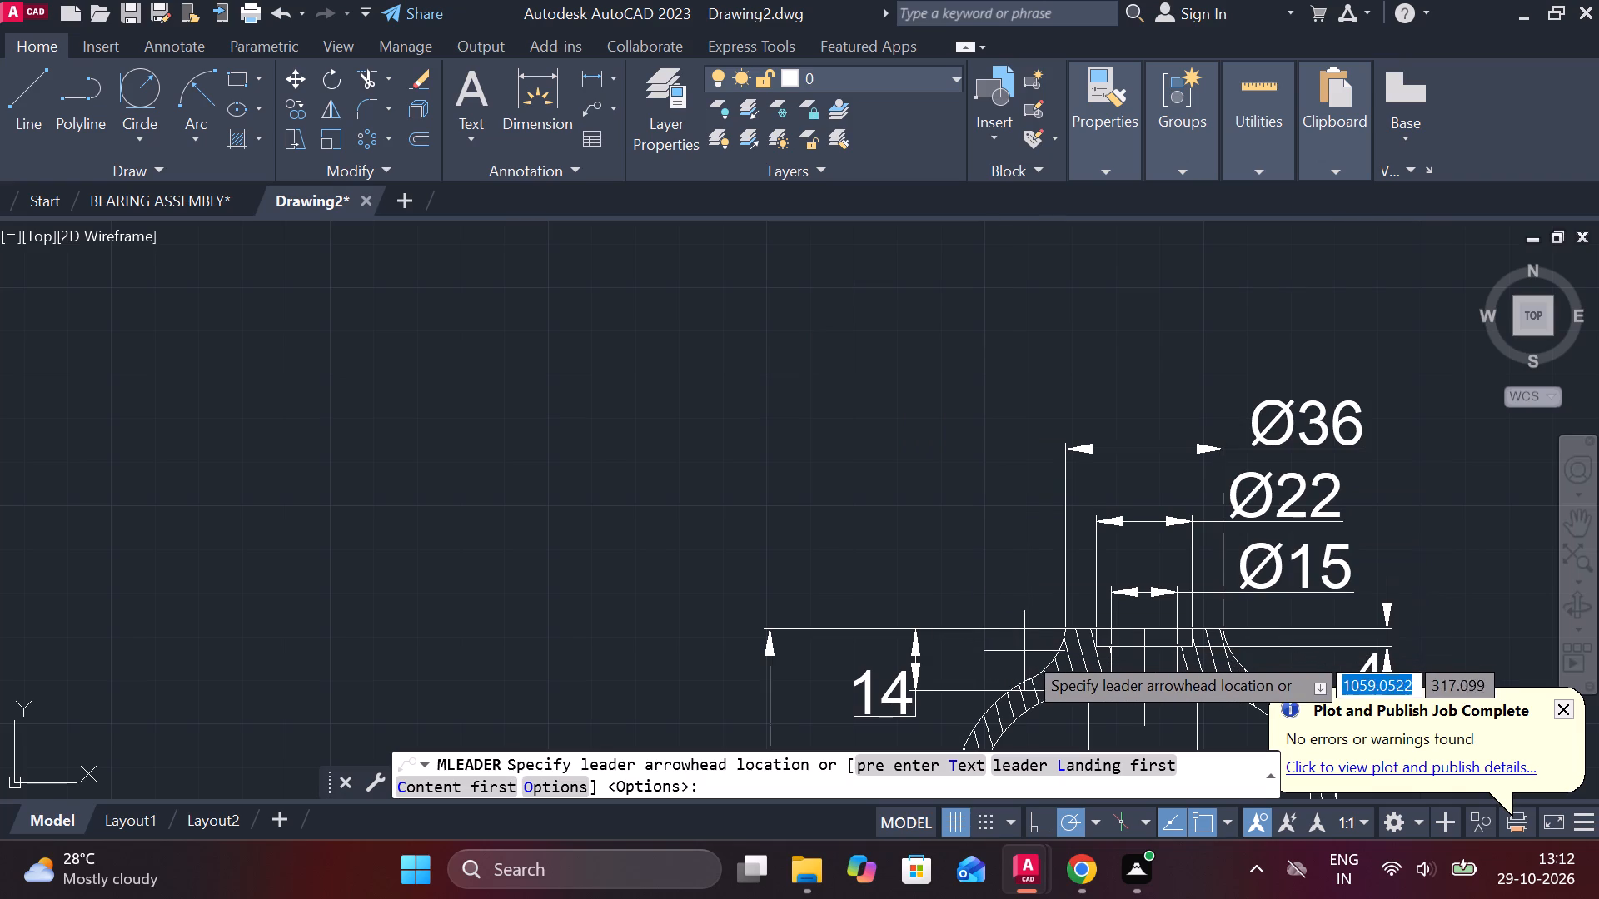
pyautogui.scroll(3, 1037, 663)
pyautogui.click(1080, 665)
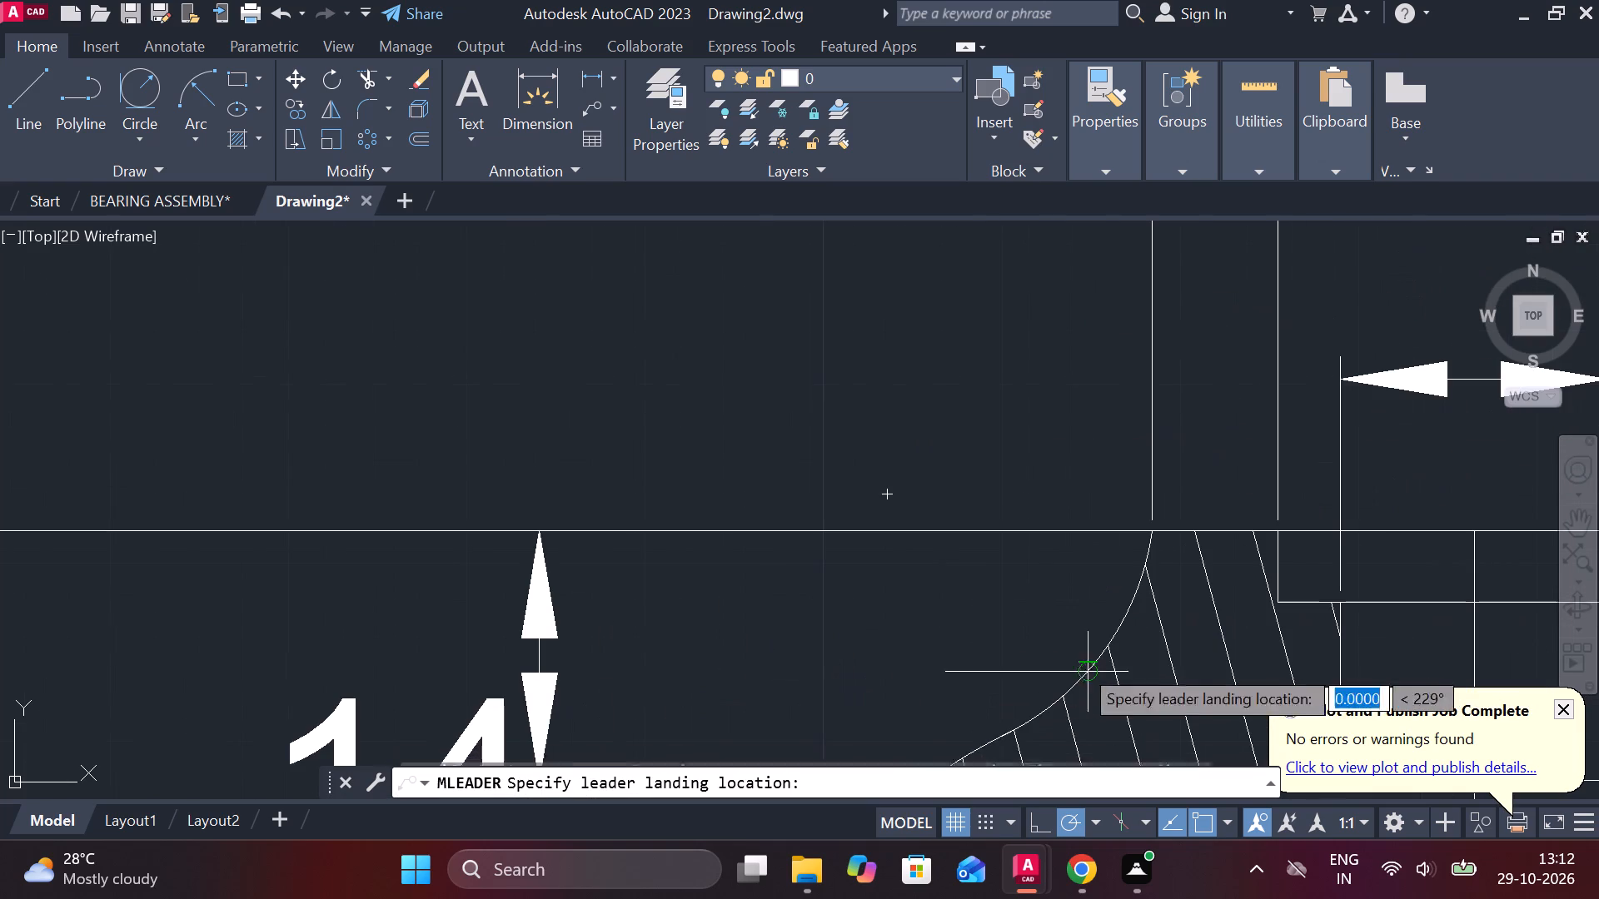
pyautogui.scroll(-1, 897, 380)
pyautogui.click(884, 325)
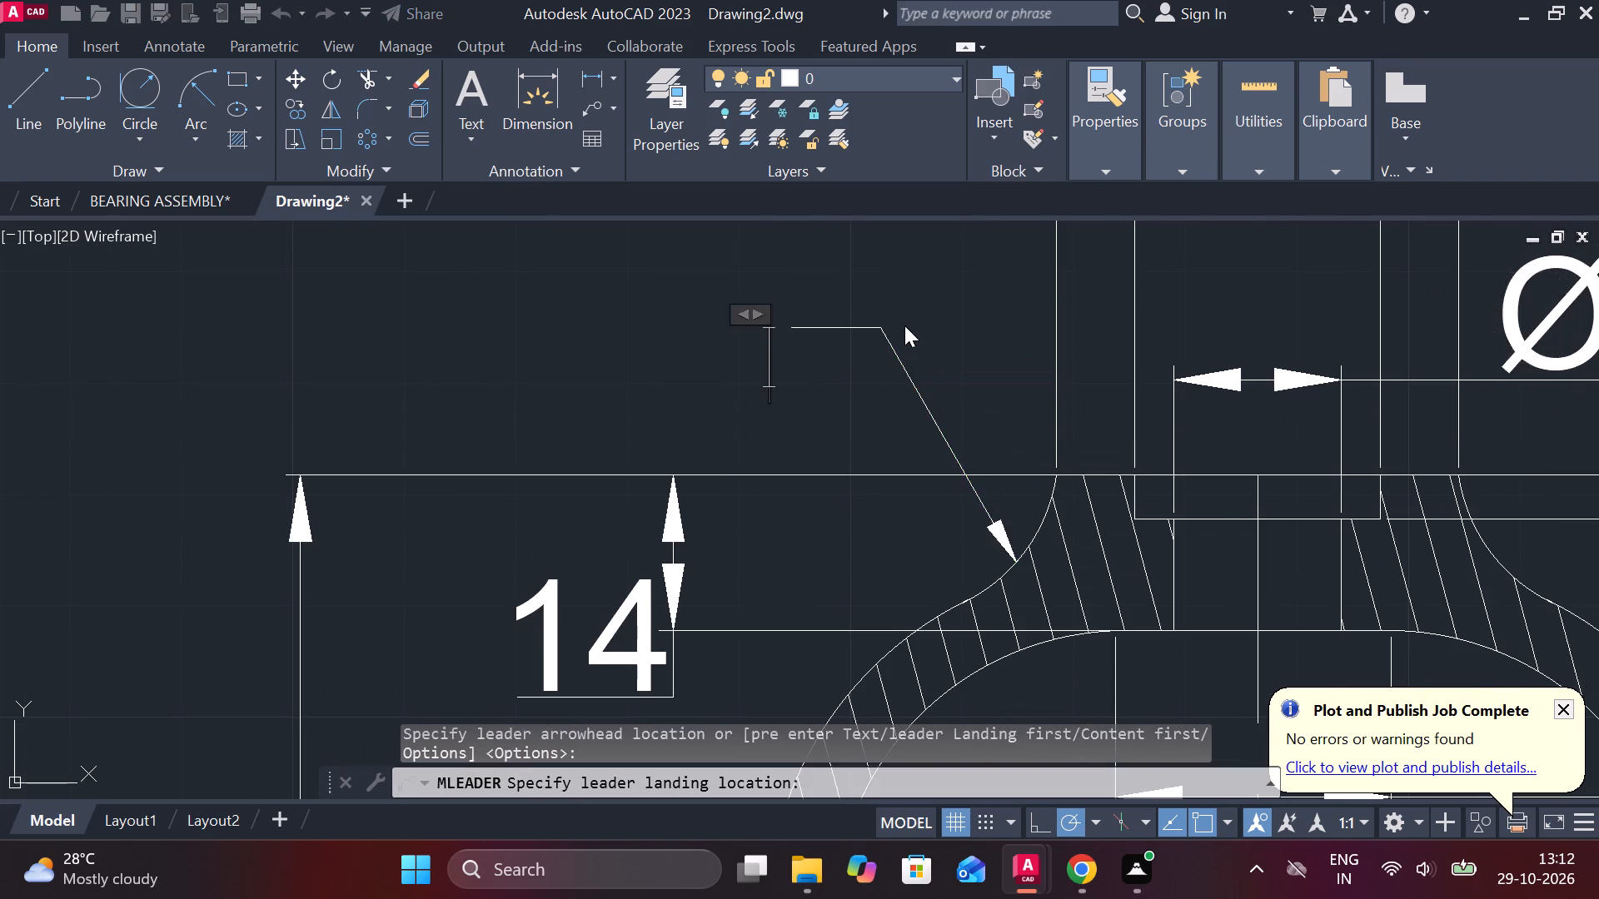
pyautogui.scroll(-3, 904, 325)
pyautogui.click(194, 107)
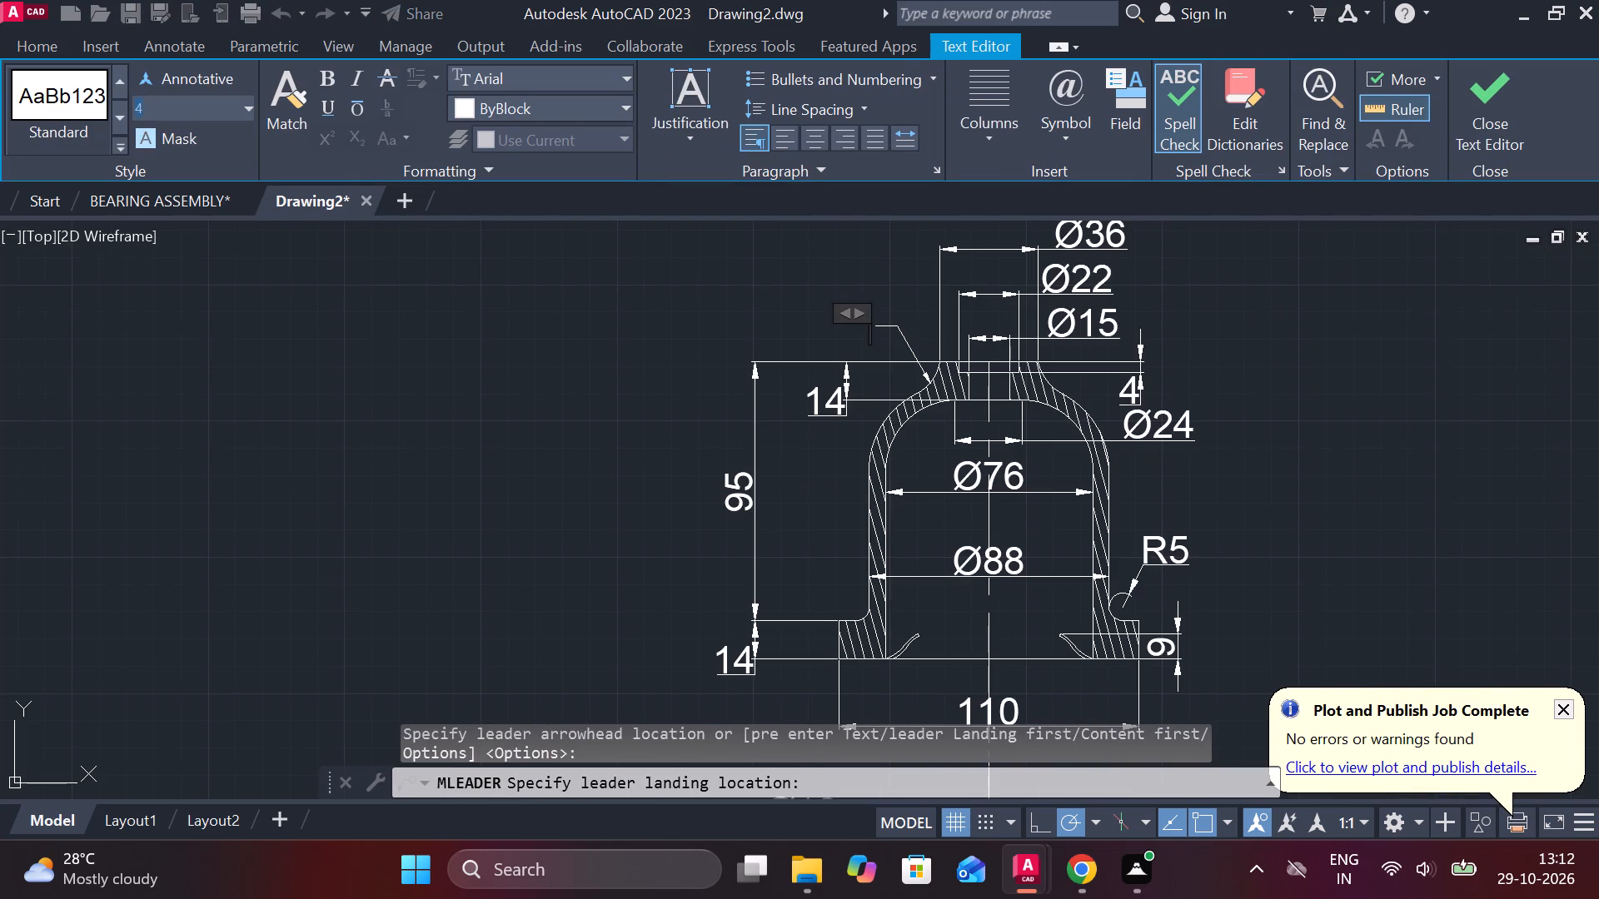
pyautogui.write('15')
pyautogui.press('Return')
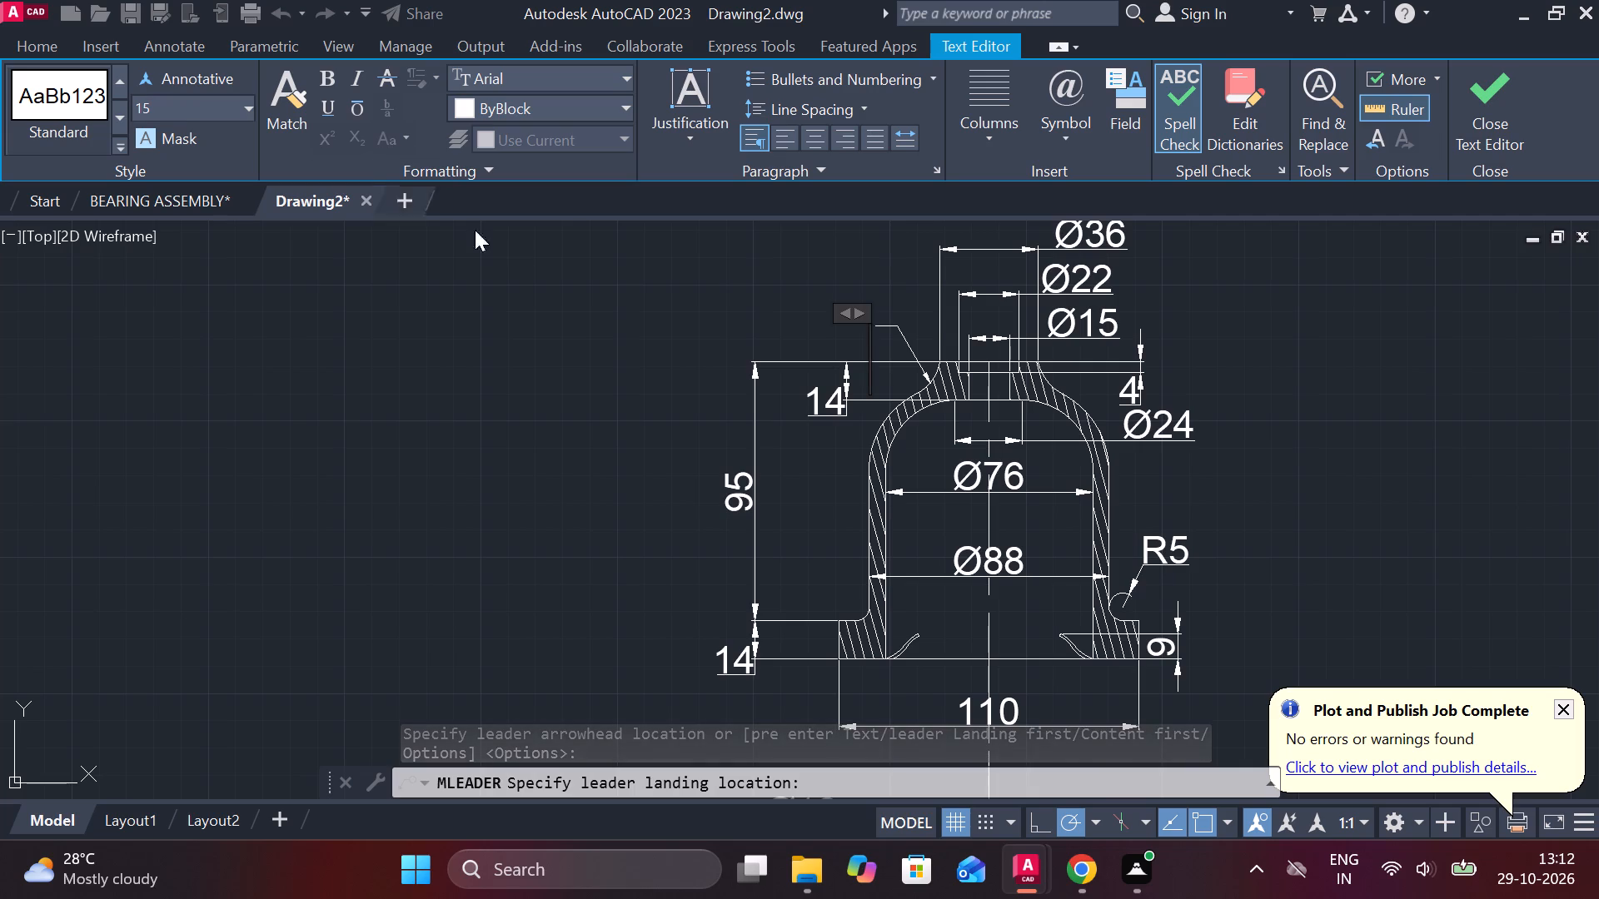
pyautogui.press('3')
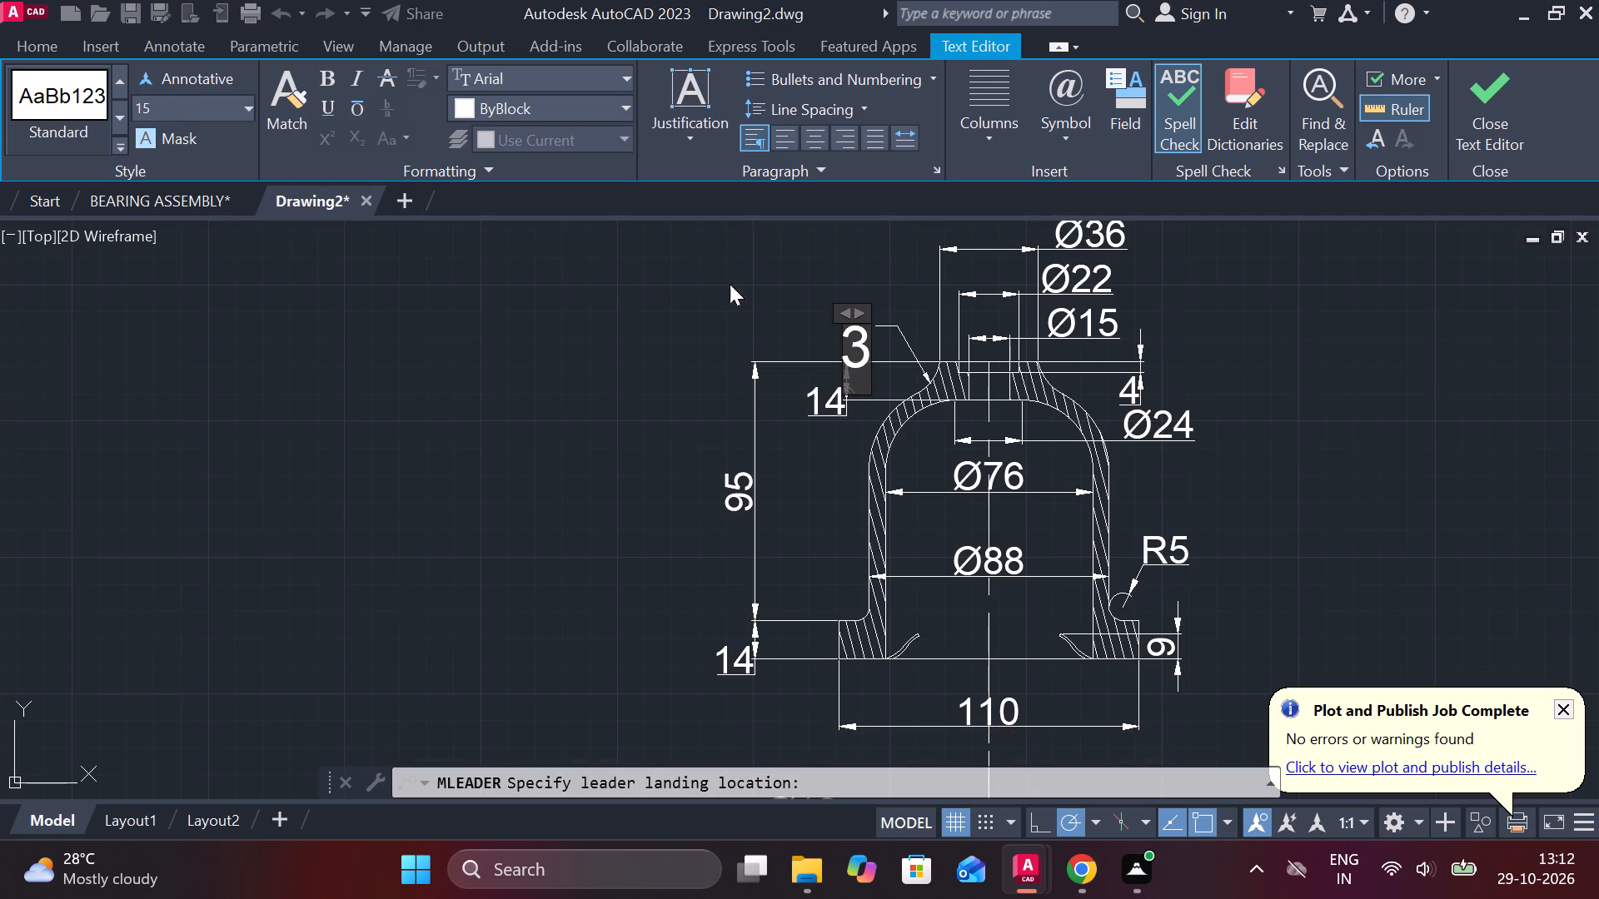
pyautogui.click(1532, 80)
pyautogui.click(1502, 91)
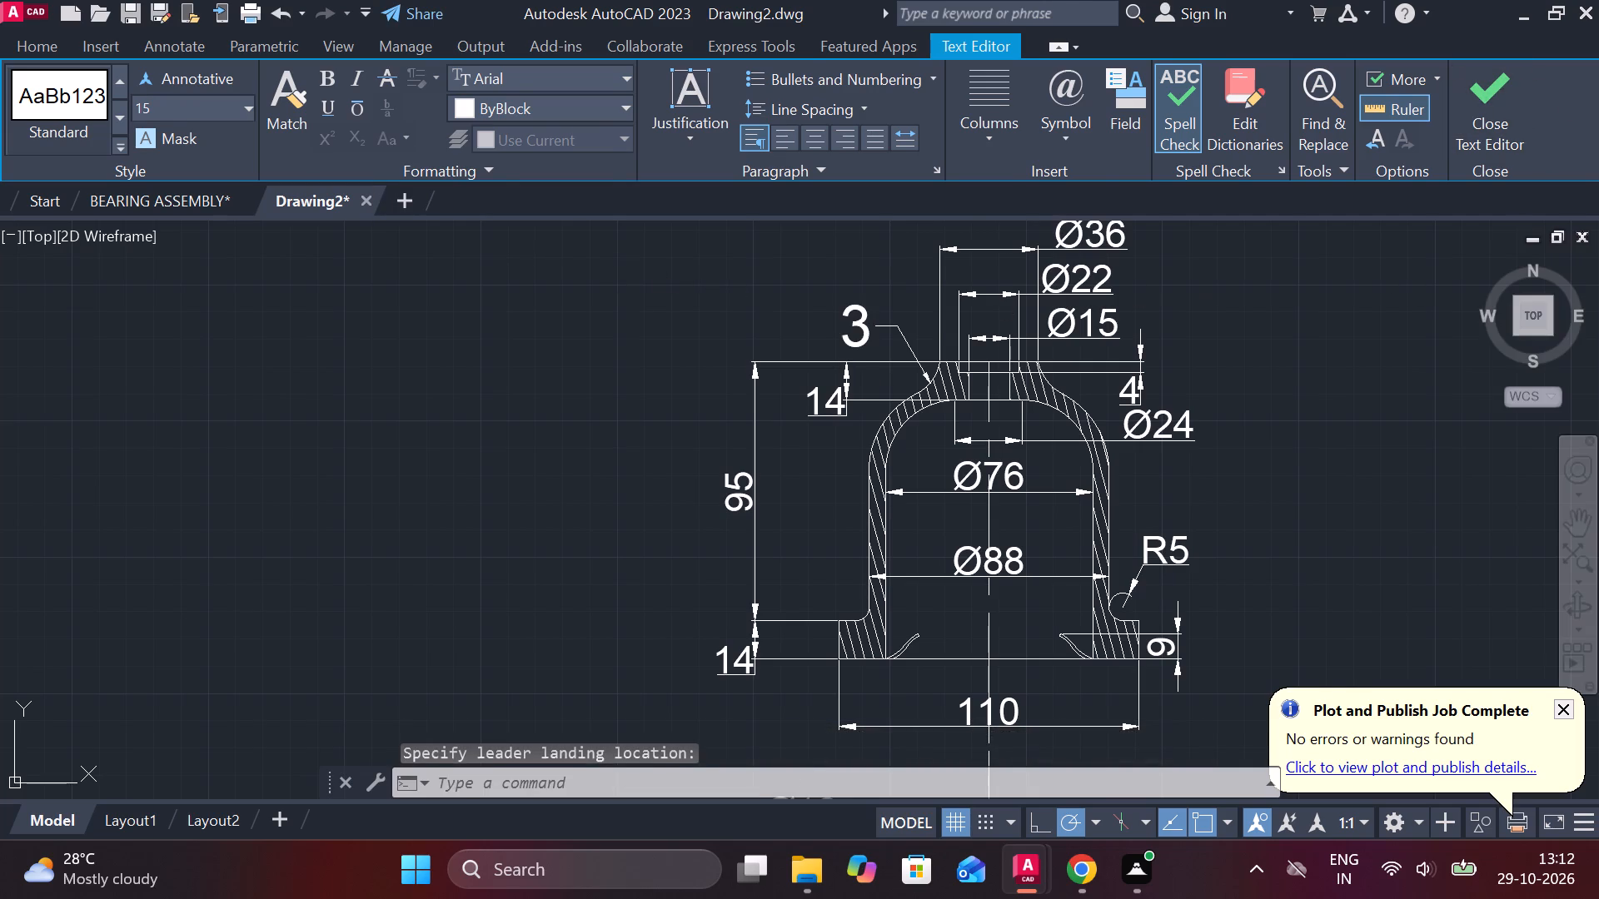
# Stretch leader 3's landing slightly upward, clear of the 14 dimension.
pyautogui.scroll(1, 889, 340)
pyautogui.click(889, 315)
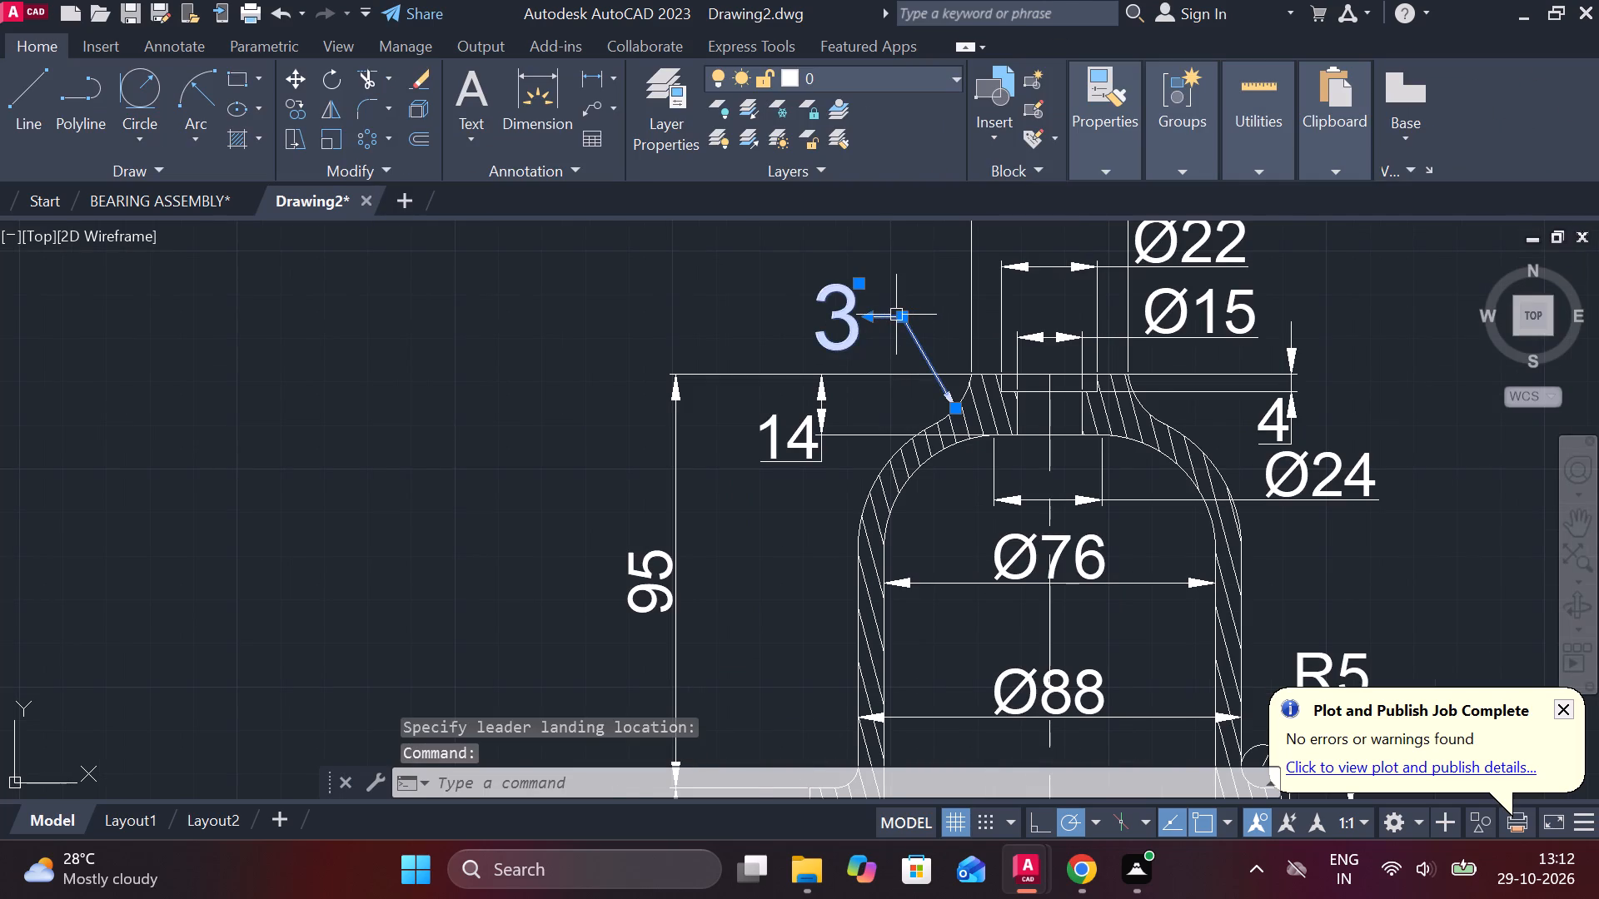
pyautogui.click(903, 315)
pyautogui.click(894, 274)
pyautogui.press('Escape')
# Move the bell part's section and plan views, with all dimensions and leader 3, horizontally closer to the part 2 views.
pyautogui.scroll(-3, 1055, 360)
pyautogui.scroll(-1, 1204, 416)
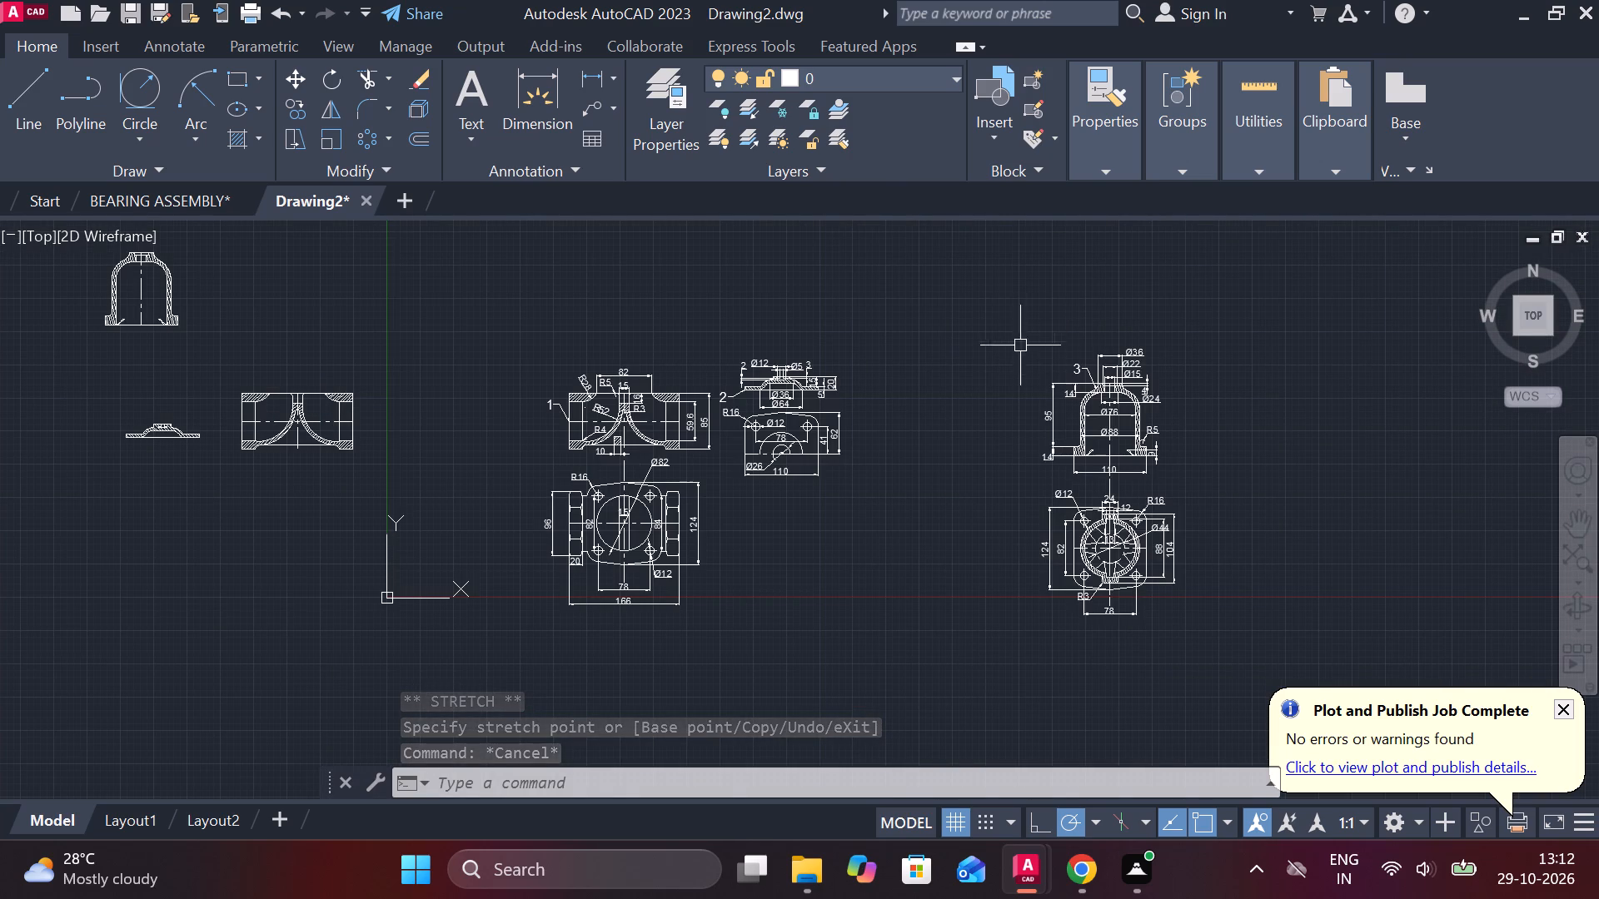
pyautogui.click(1009, 311)
pyautogui.click(1252, 643)
pyautogui.press('m')
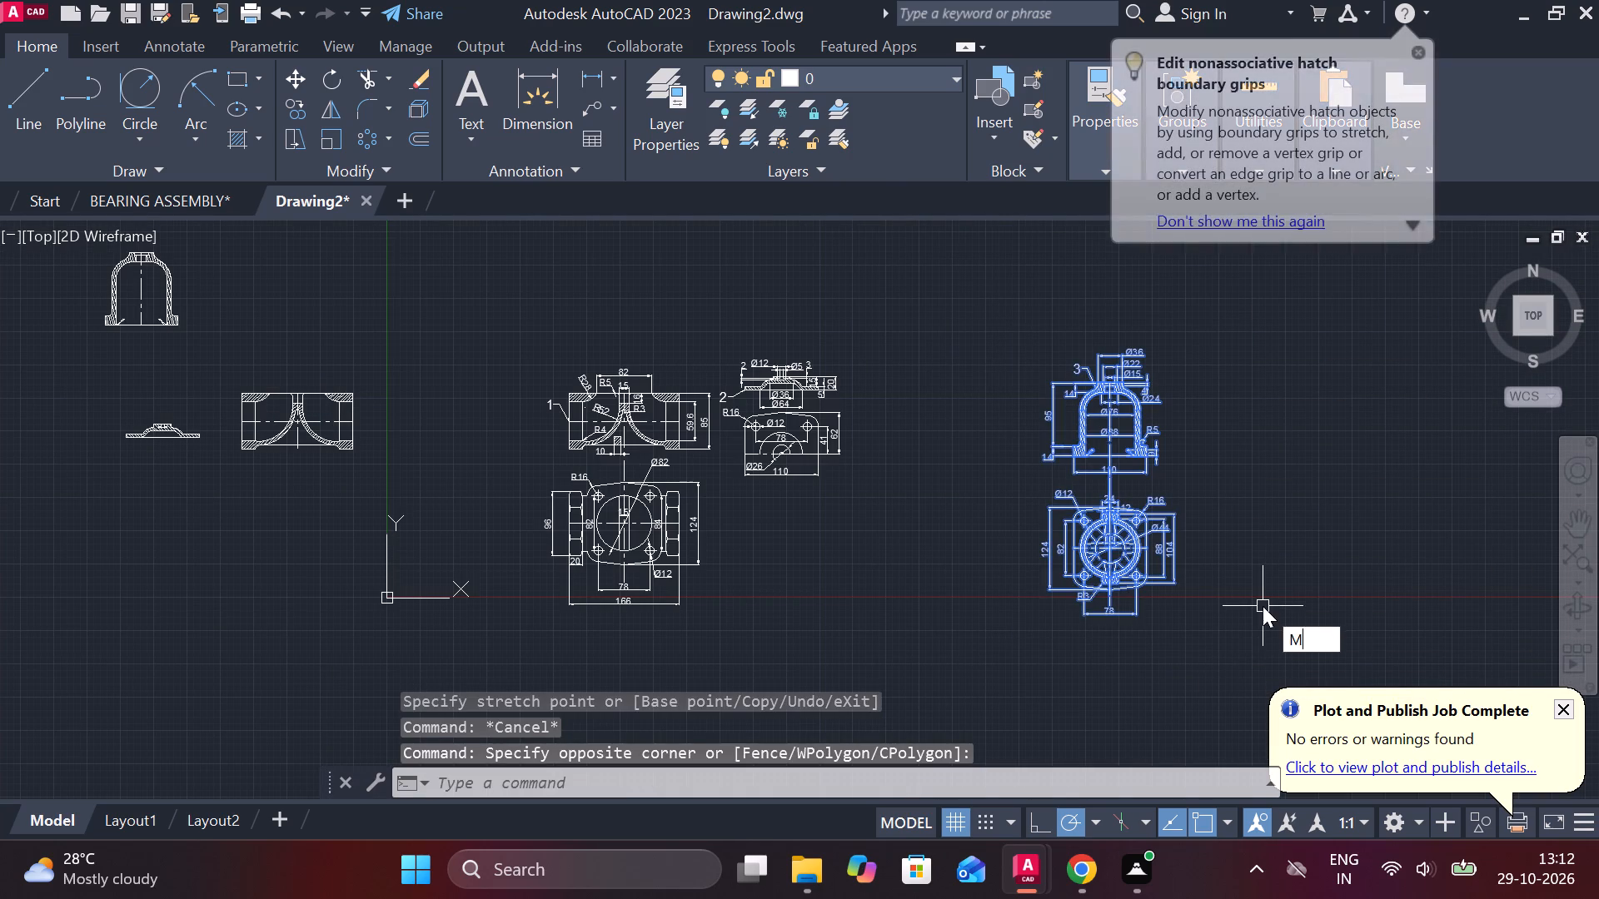
pyautogui.press('Return')
pyautogui.click(1239, 529)
pyautogui.scroll(1, 889, 660)
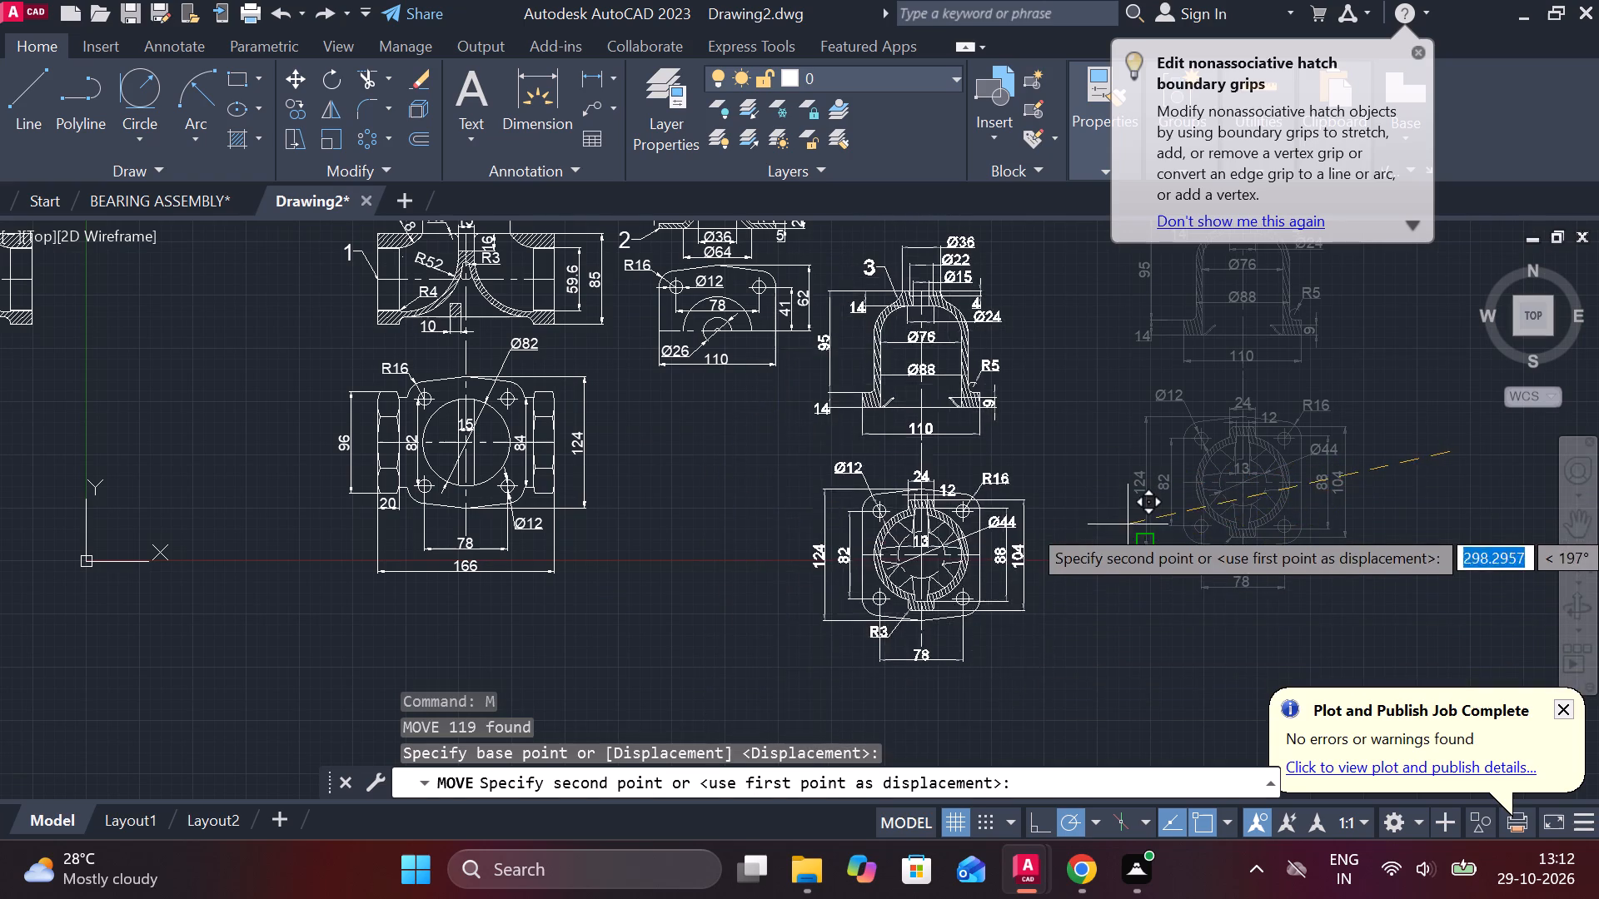
pyautogui.moveTo(1128, 524); pyautogui.dragTo(1095, 594, button='middle')
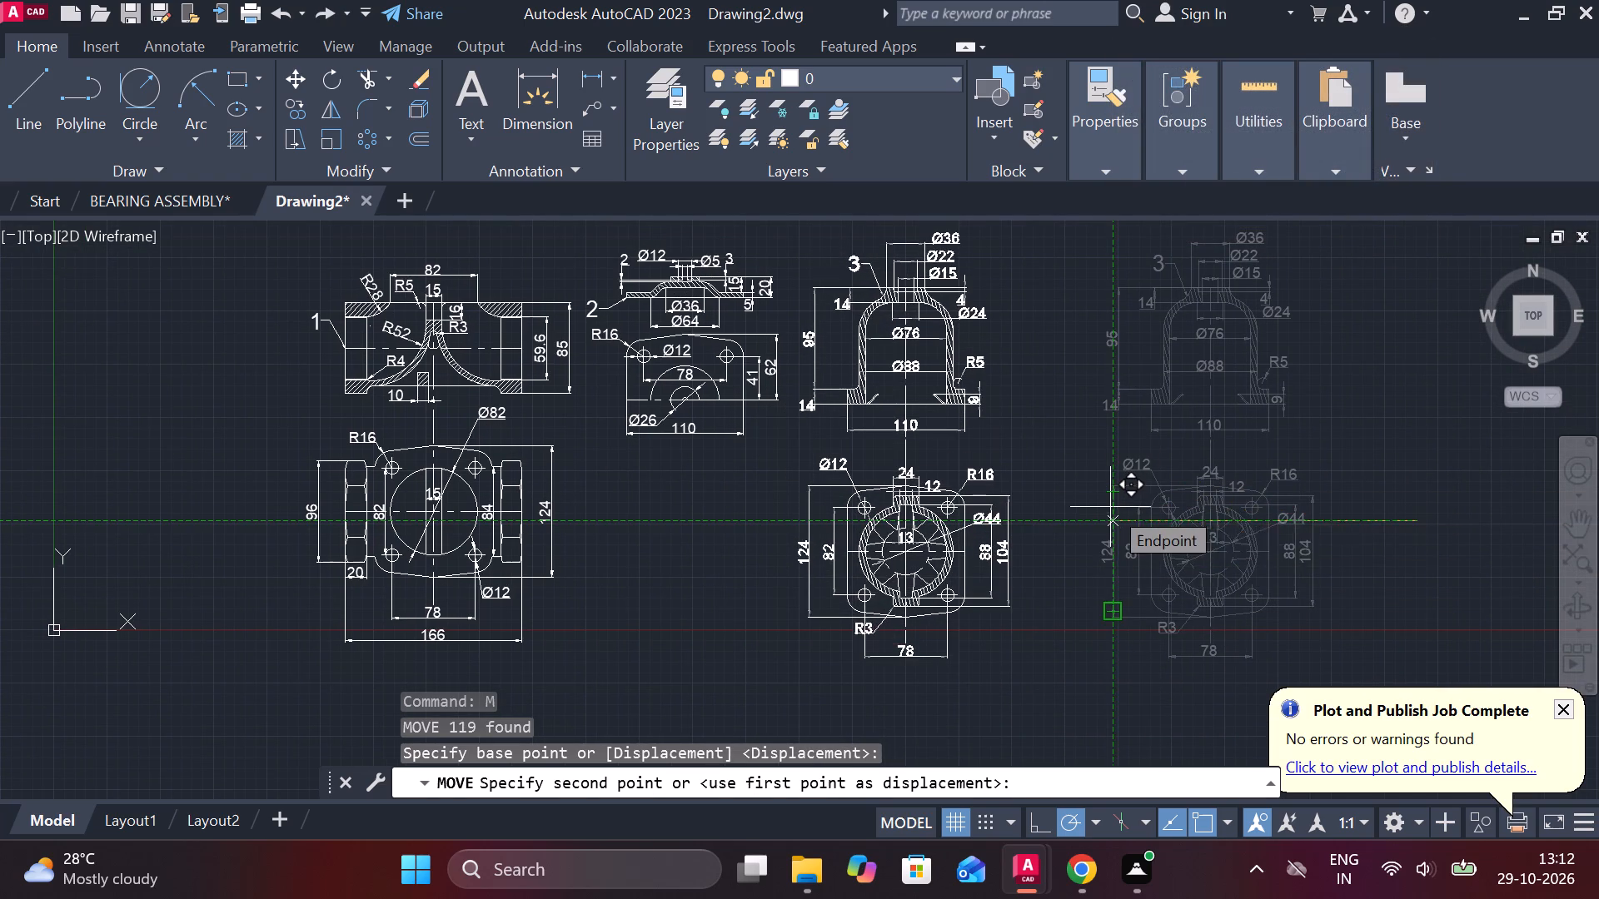
pyautogui.click(1110, 508)
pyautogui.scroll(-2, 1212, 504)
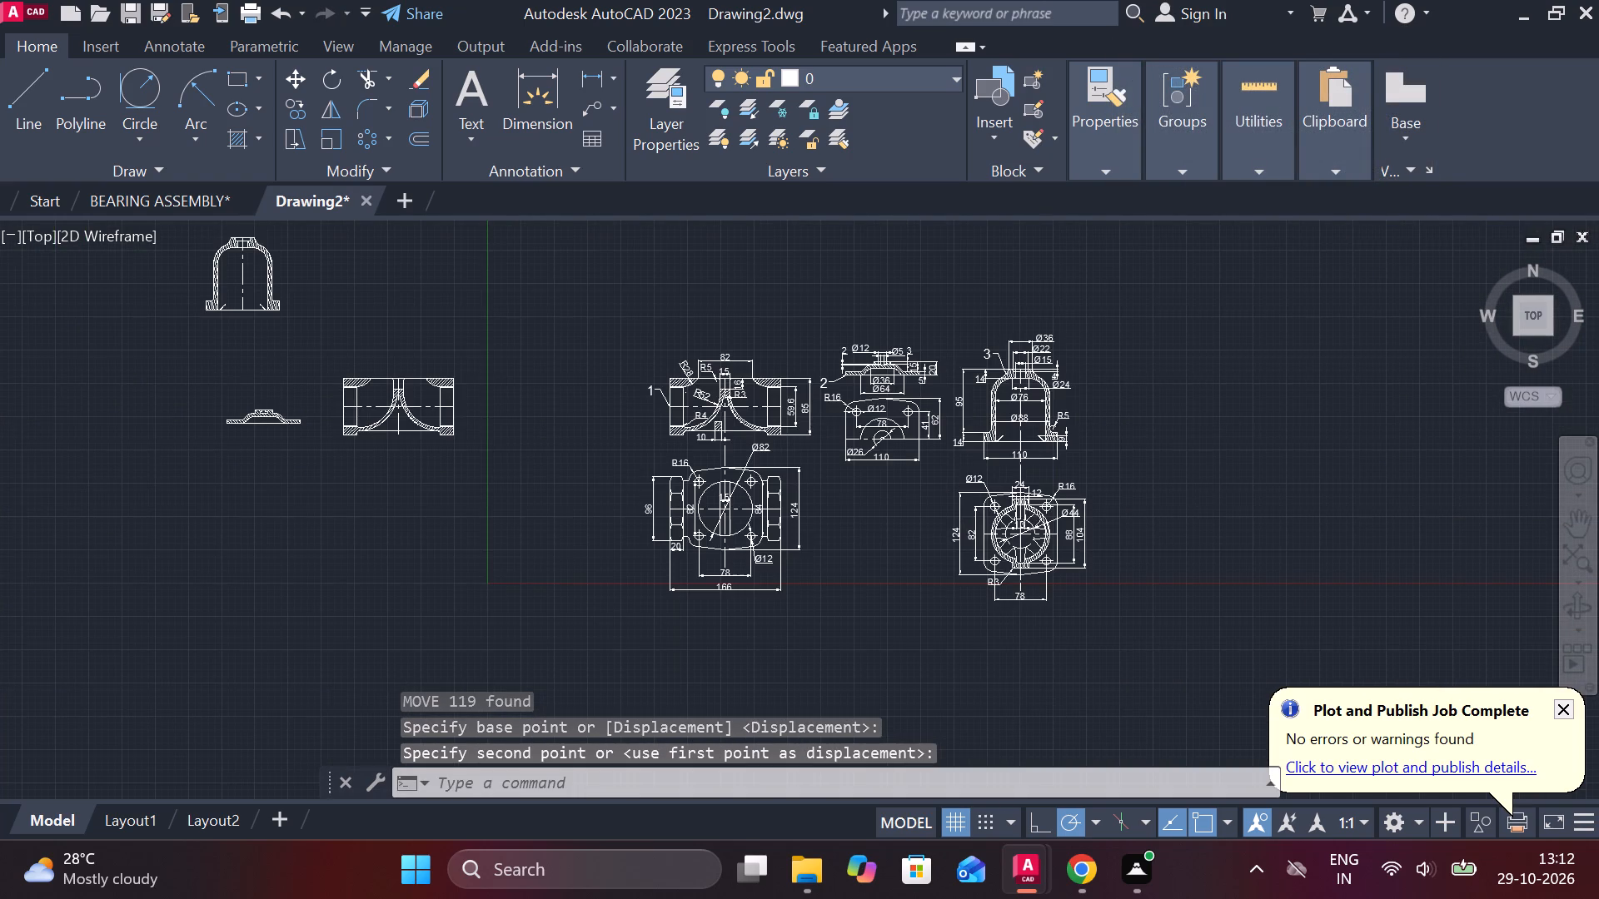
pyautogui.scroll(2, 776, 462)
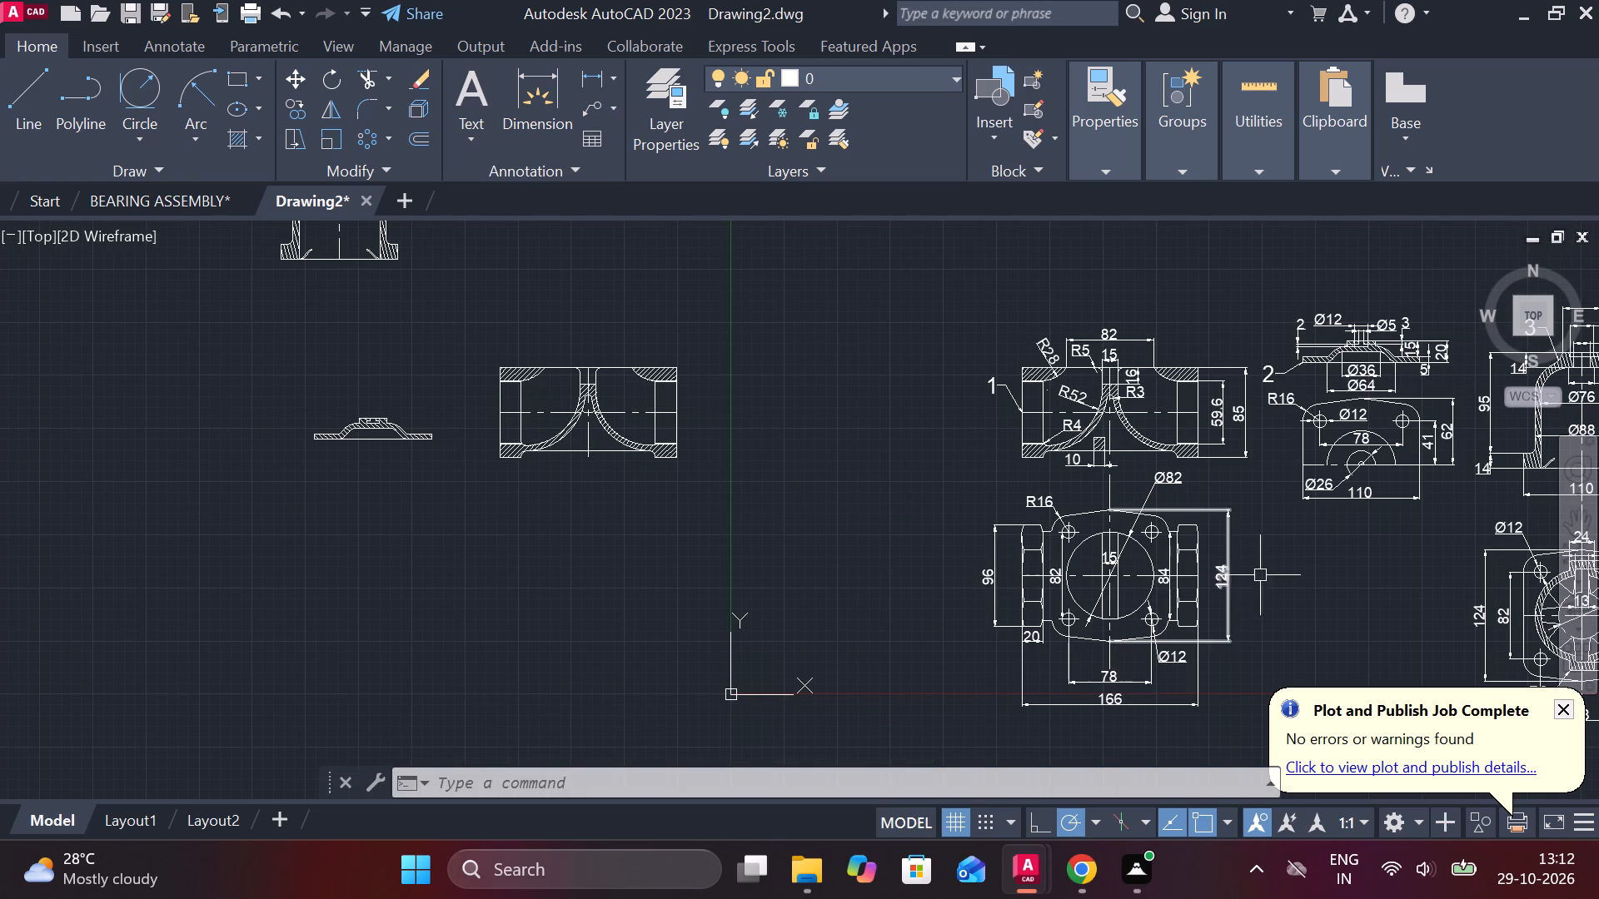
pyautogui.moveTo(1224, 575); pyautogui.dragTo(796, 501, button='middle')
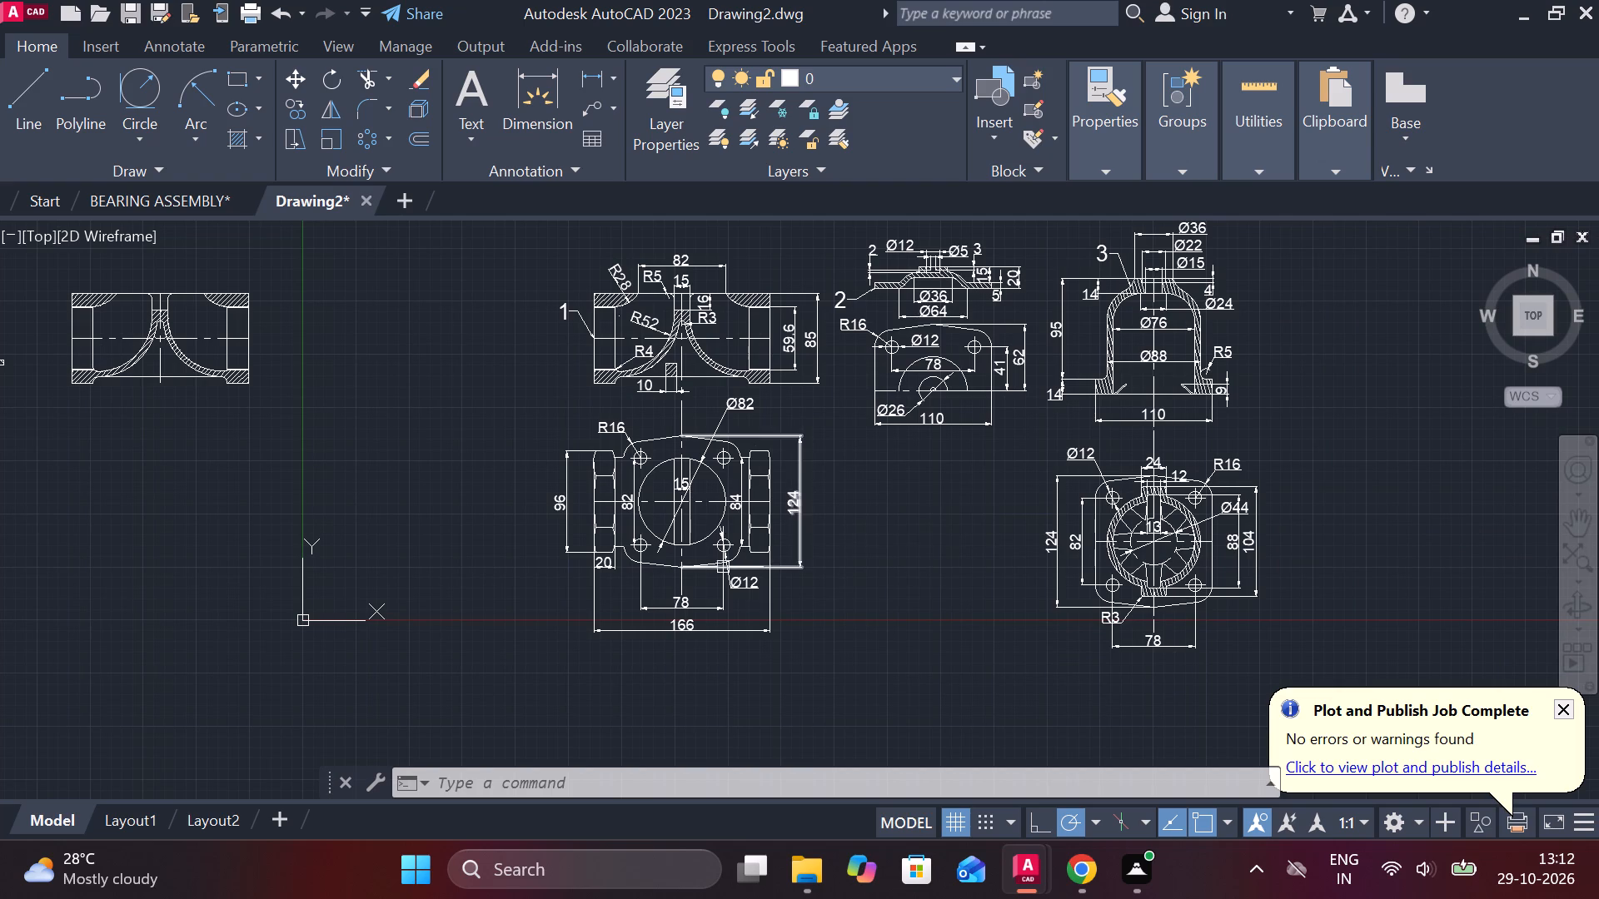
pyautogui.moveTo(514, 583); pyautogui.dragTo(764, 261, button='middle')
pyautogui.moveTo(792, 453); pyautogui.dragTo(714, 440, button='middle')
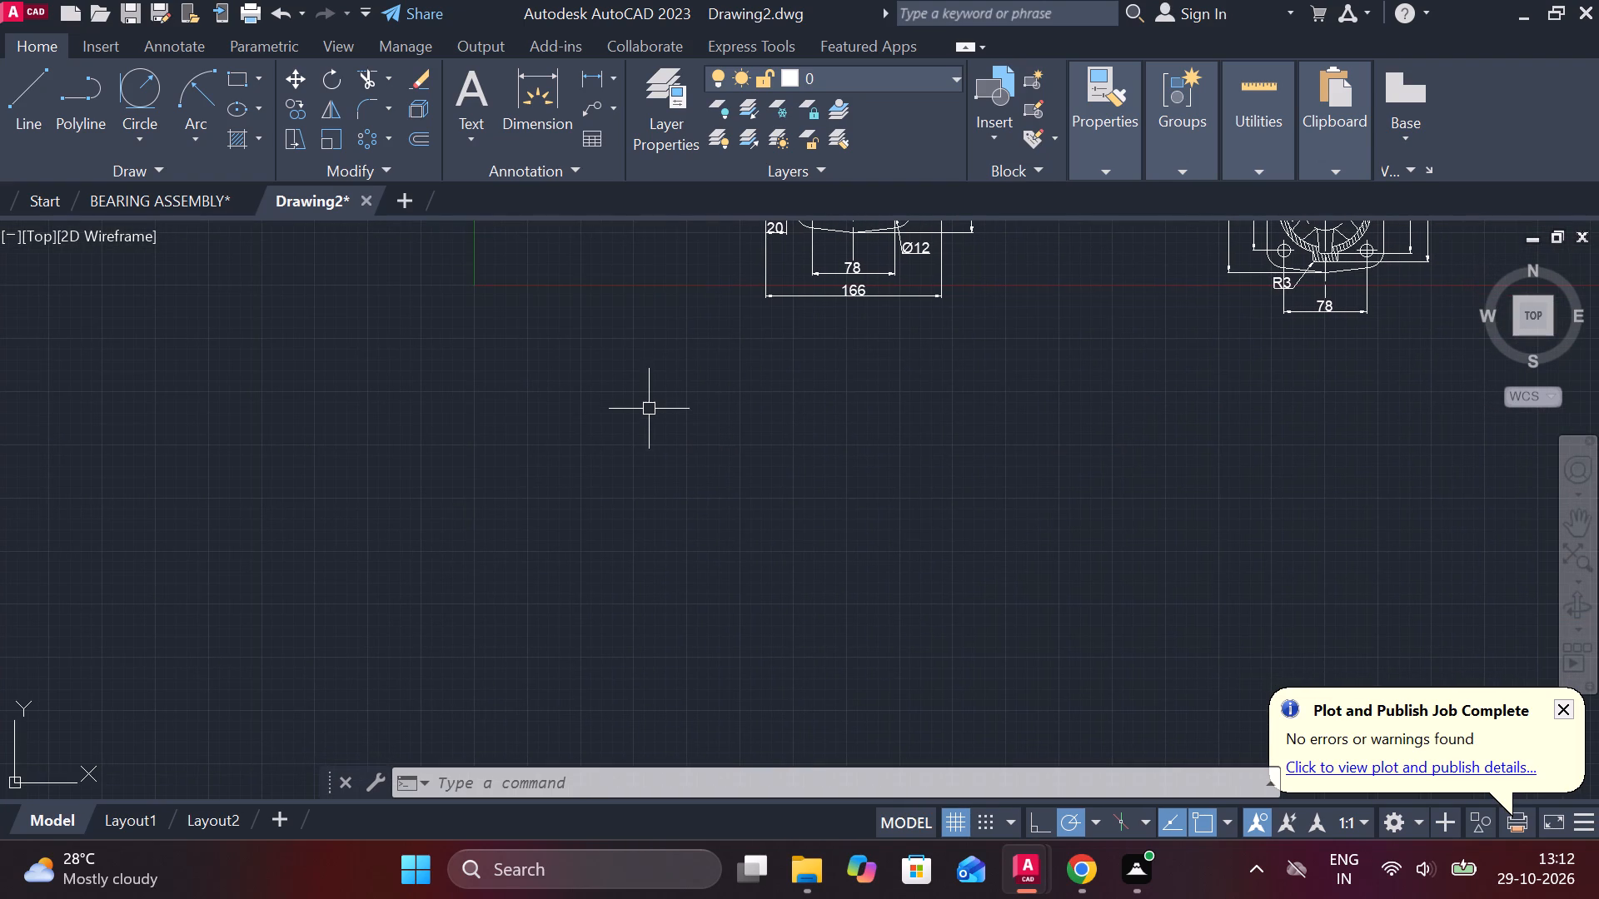
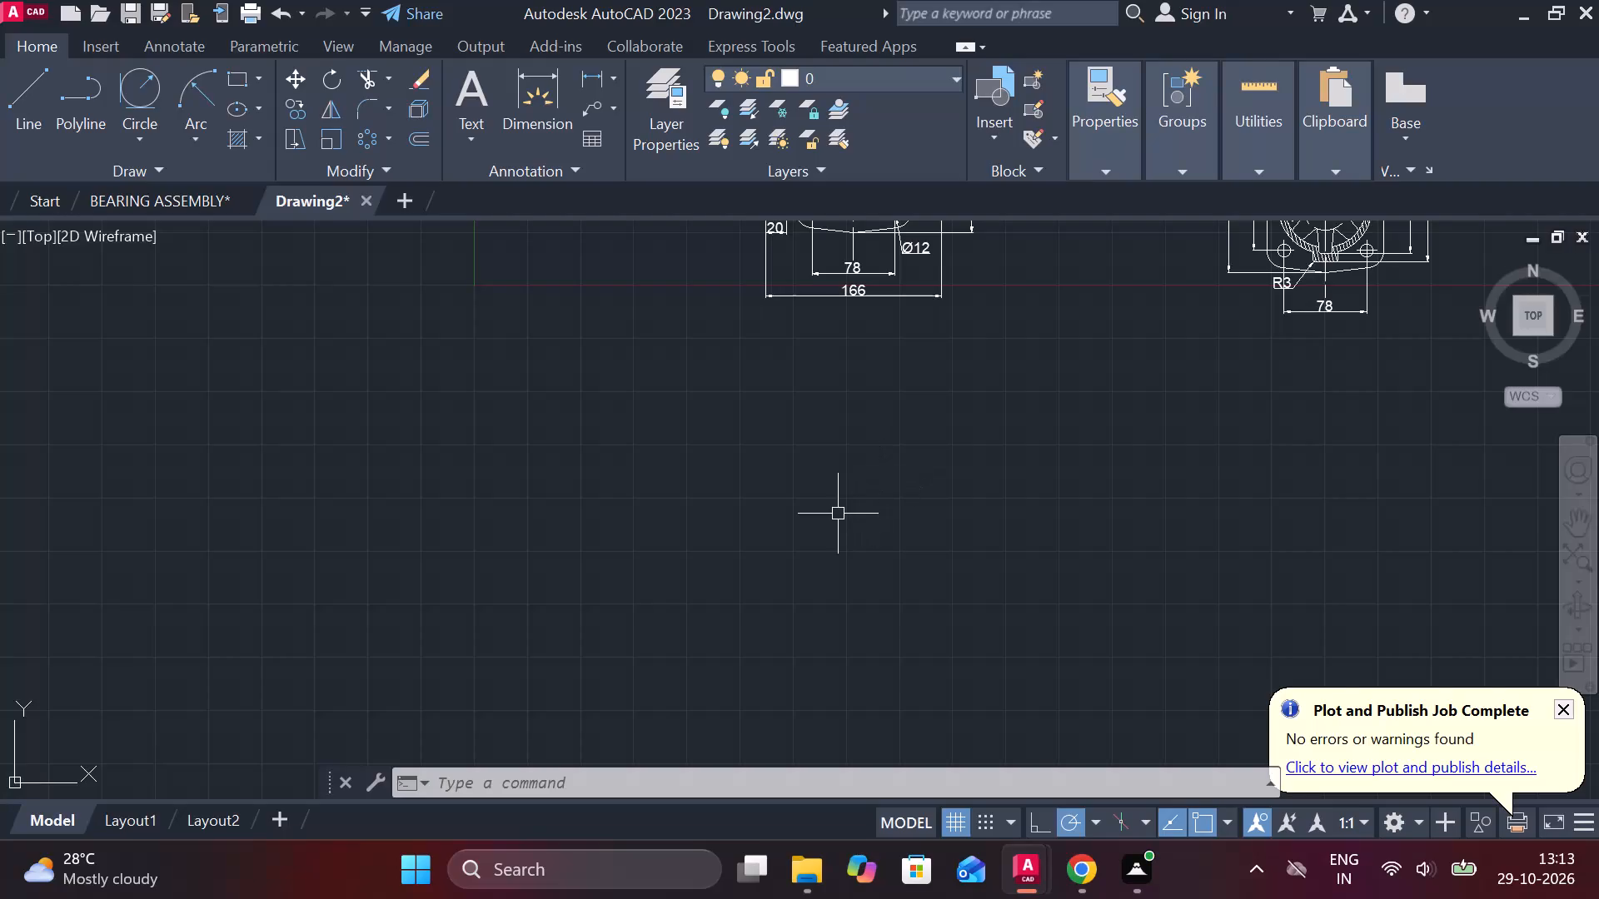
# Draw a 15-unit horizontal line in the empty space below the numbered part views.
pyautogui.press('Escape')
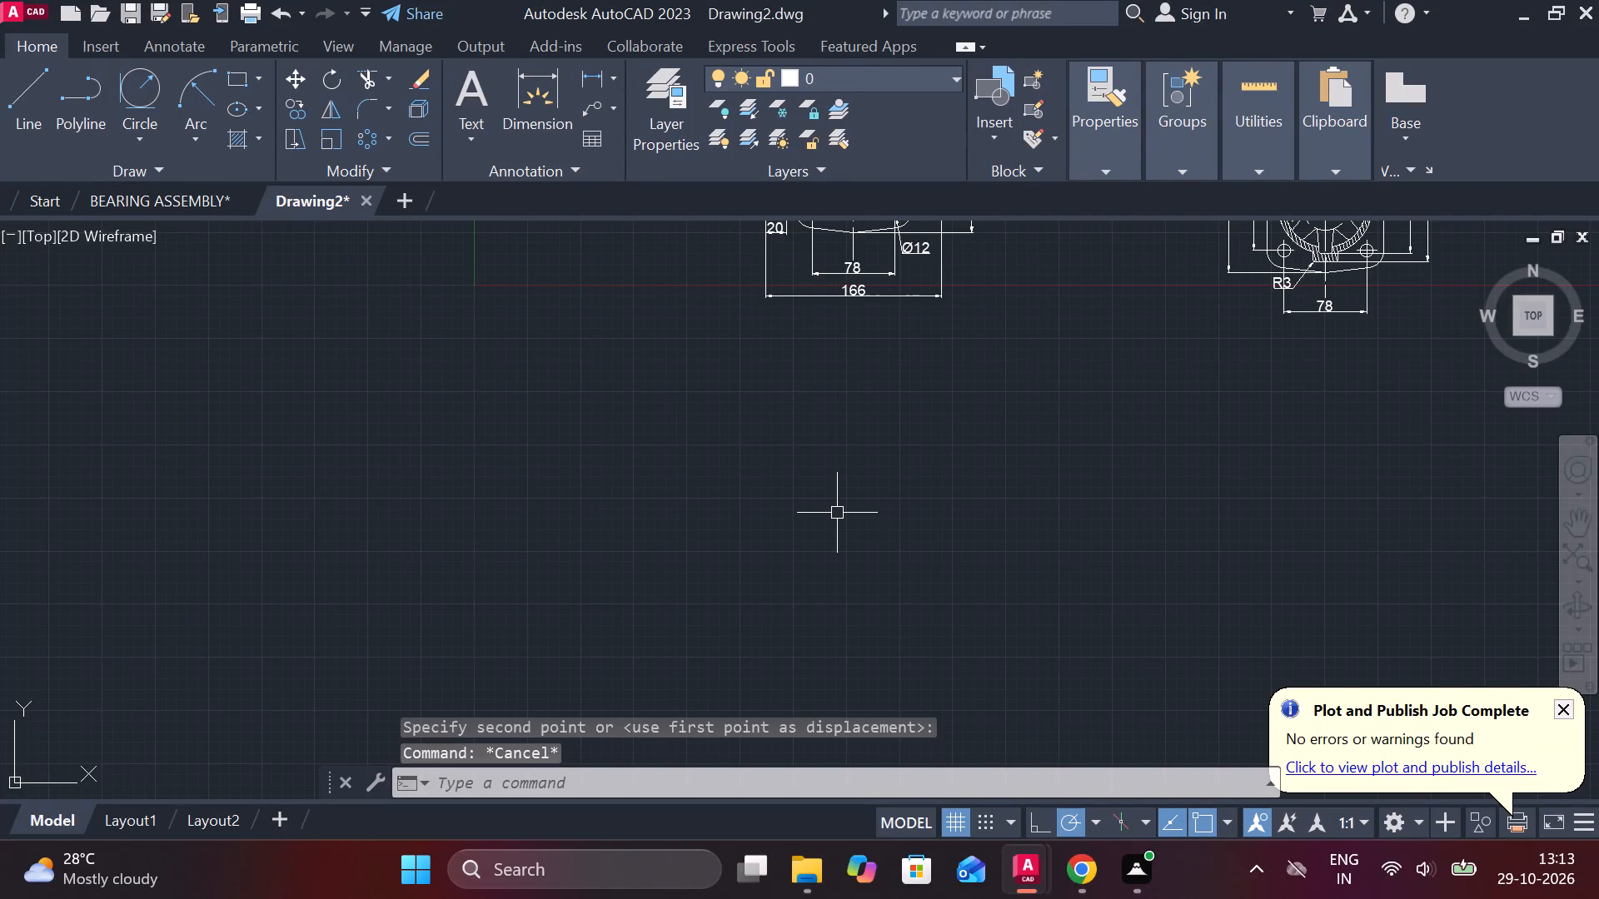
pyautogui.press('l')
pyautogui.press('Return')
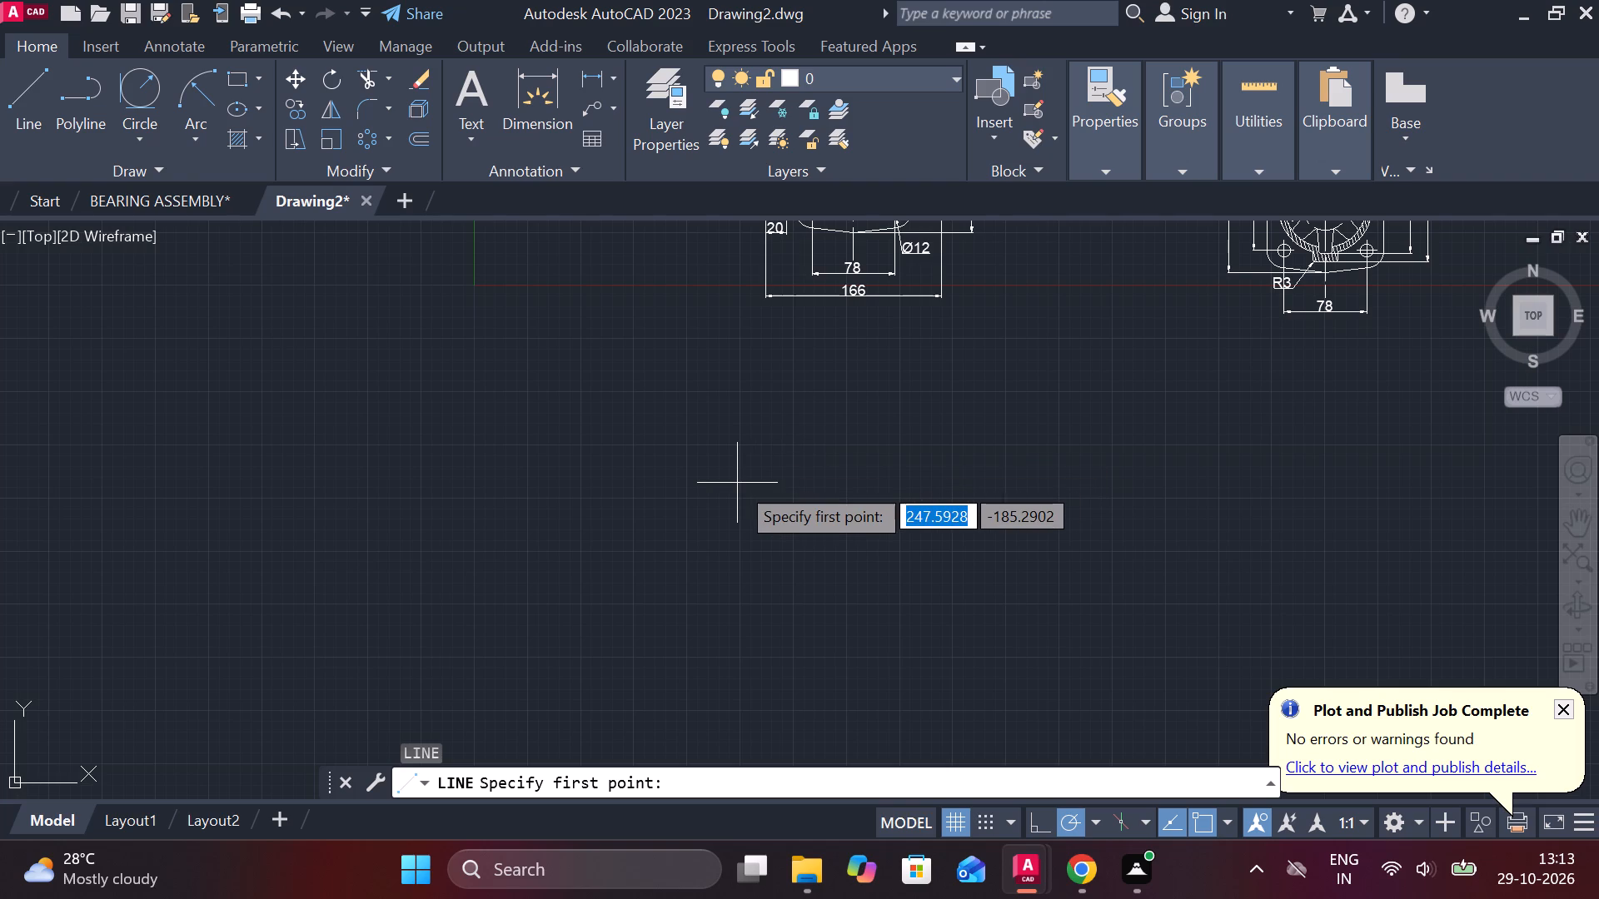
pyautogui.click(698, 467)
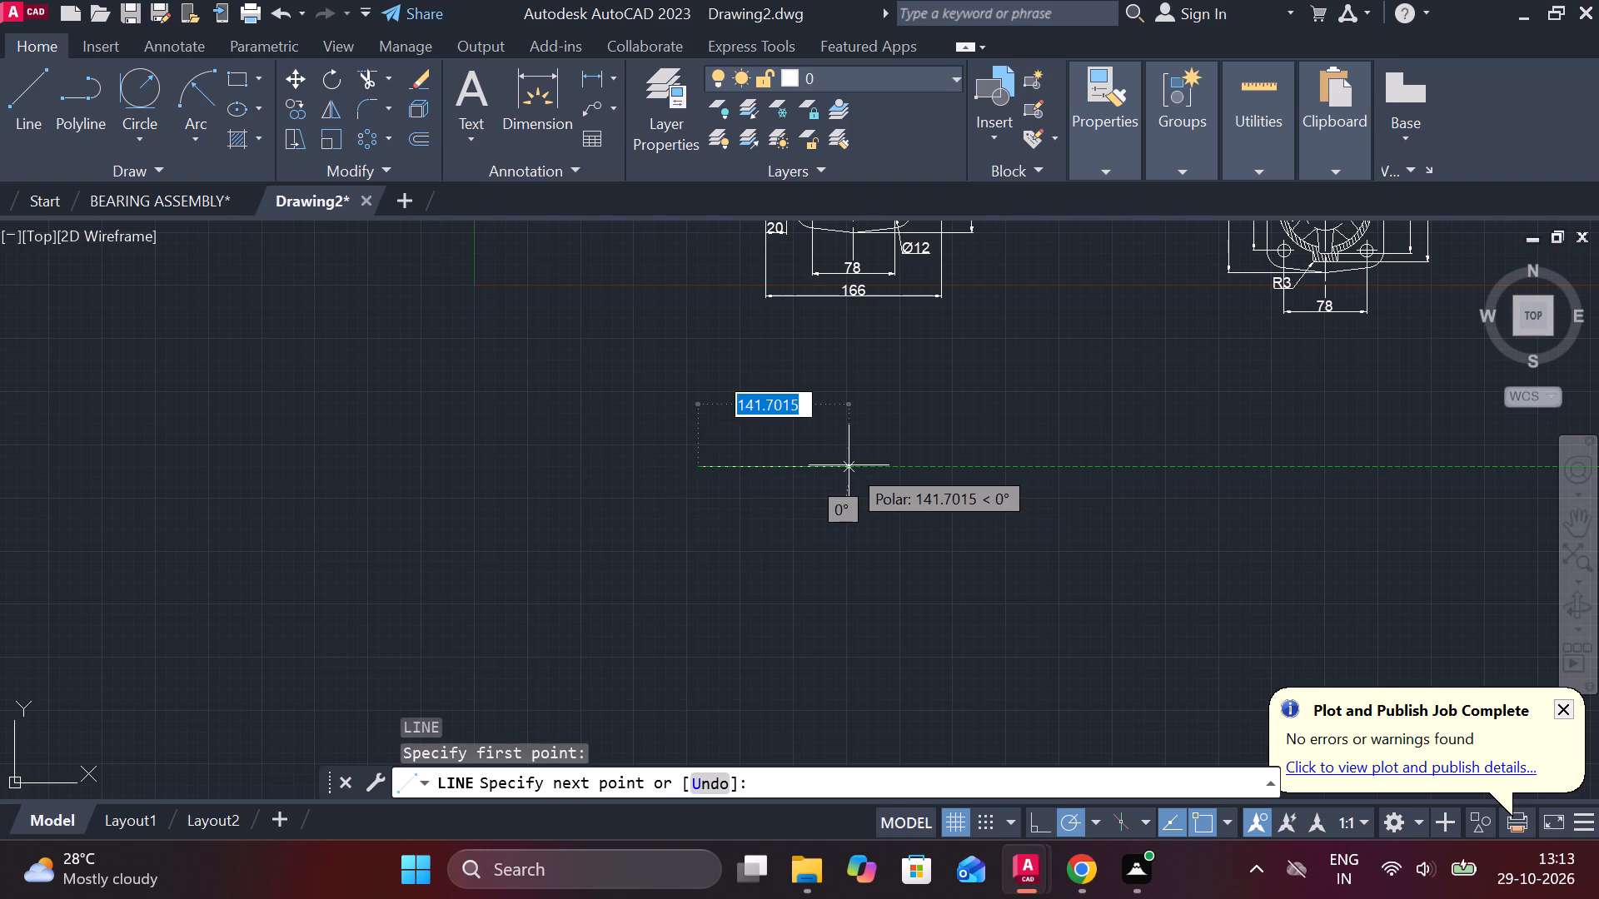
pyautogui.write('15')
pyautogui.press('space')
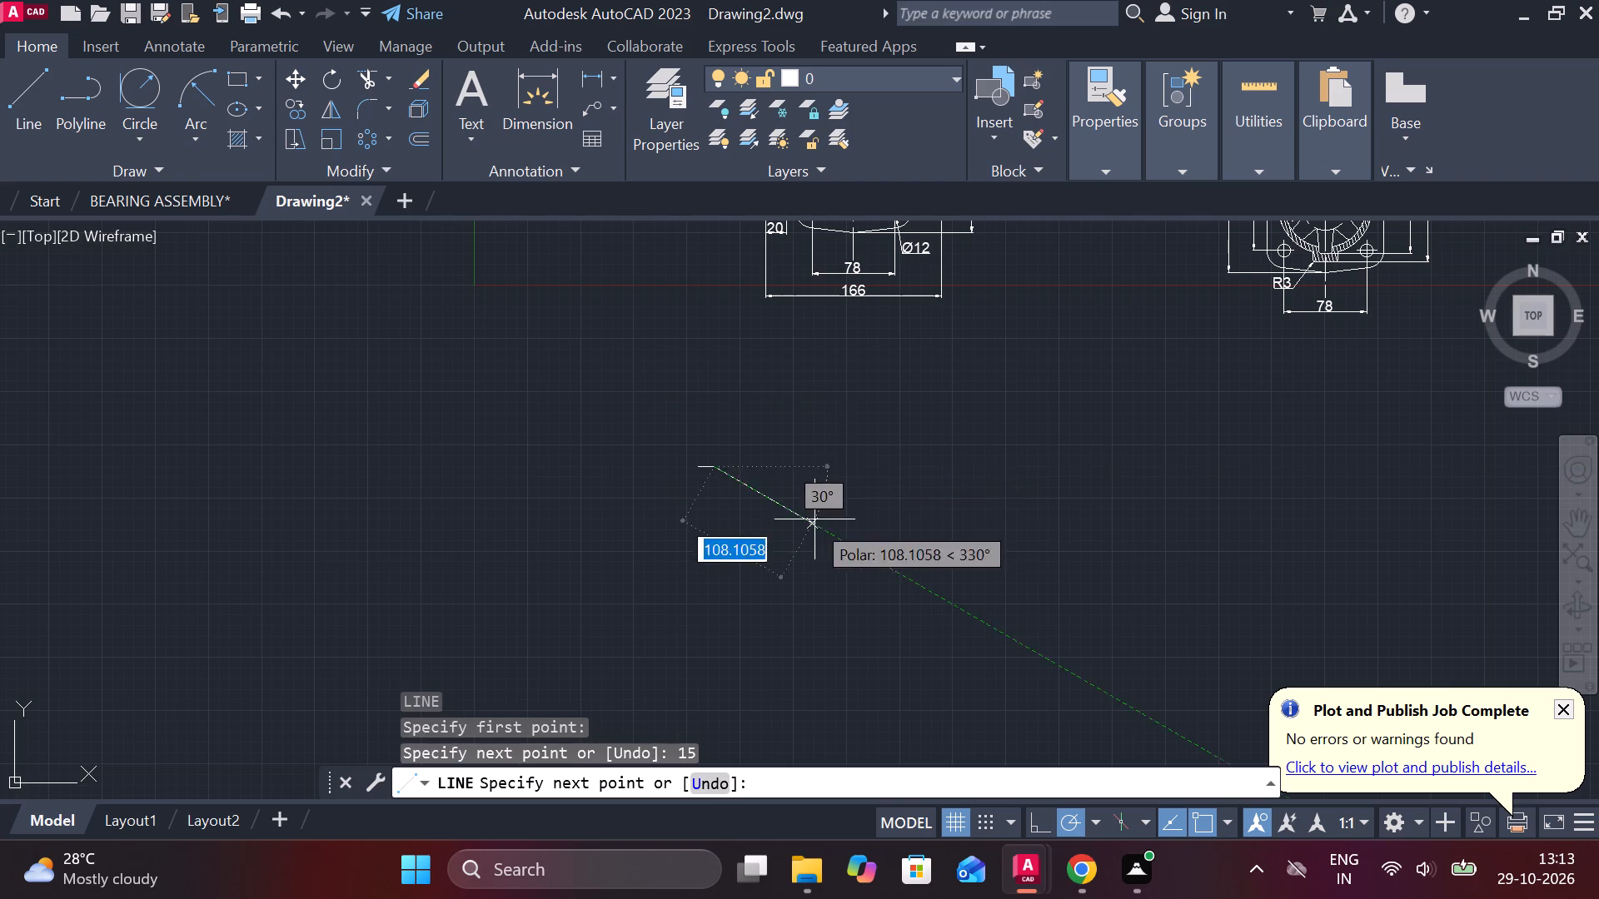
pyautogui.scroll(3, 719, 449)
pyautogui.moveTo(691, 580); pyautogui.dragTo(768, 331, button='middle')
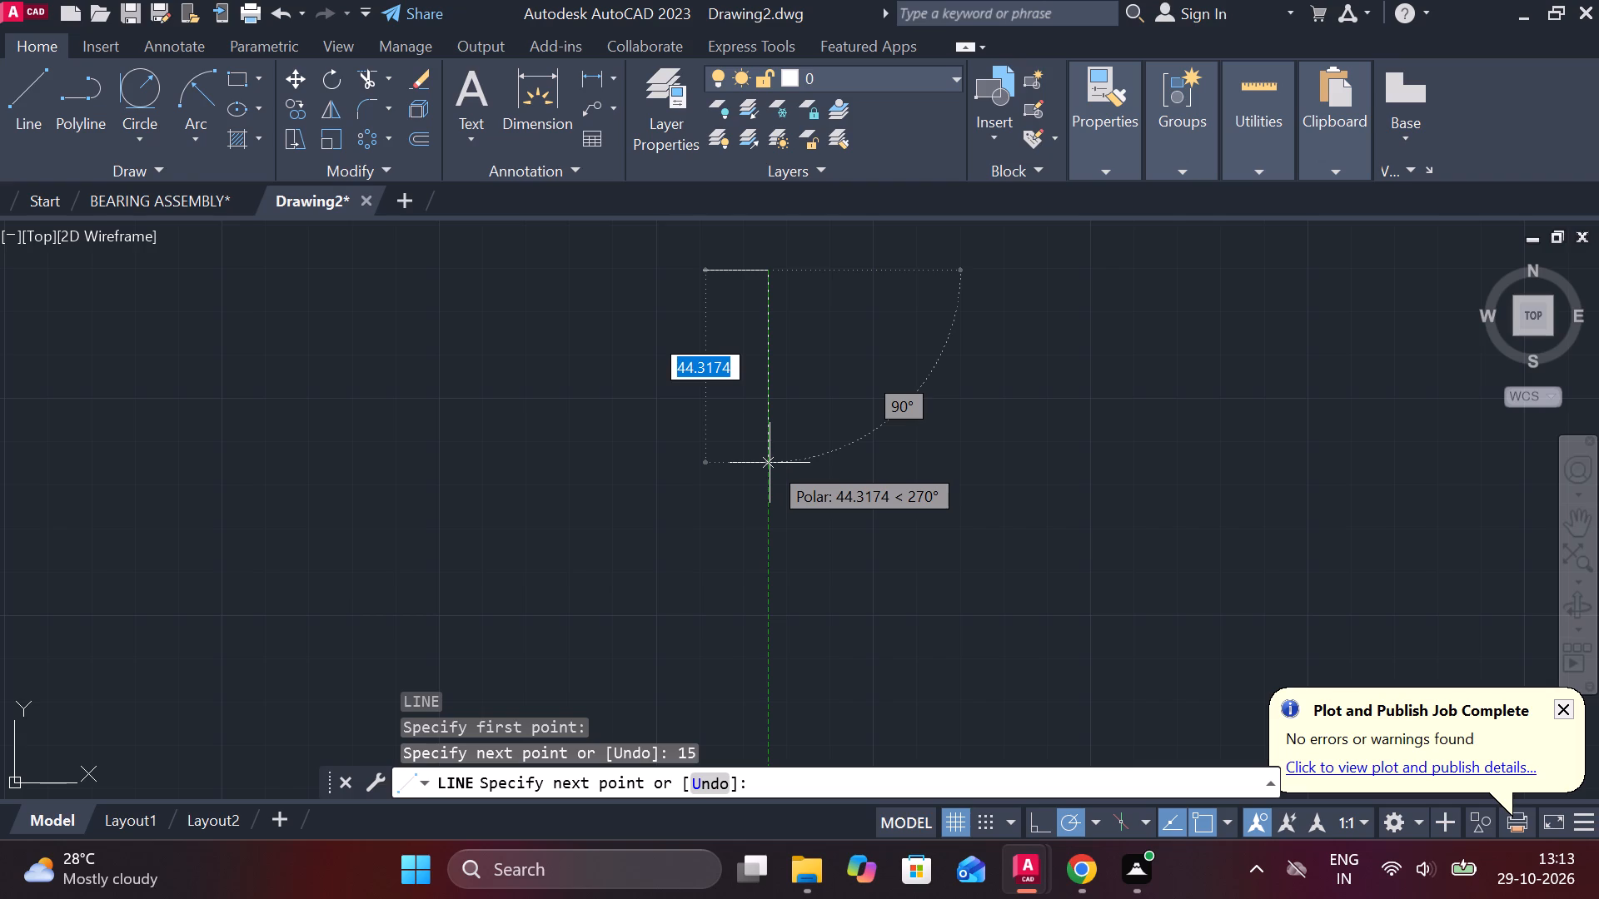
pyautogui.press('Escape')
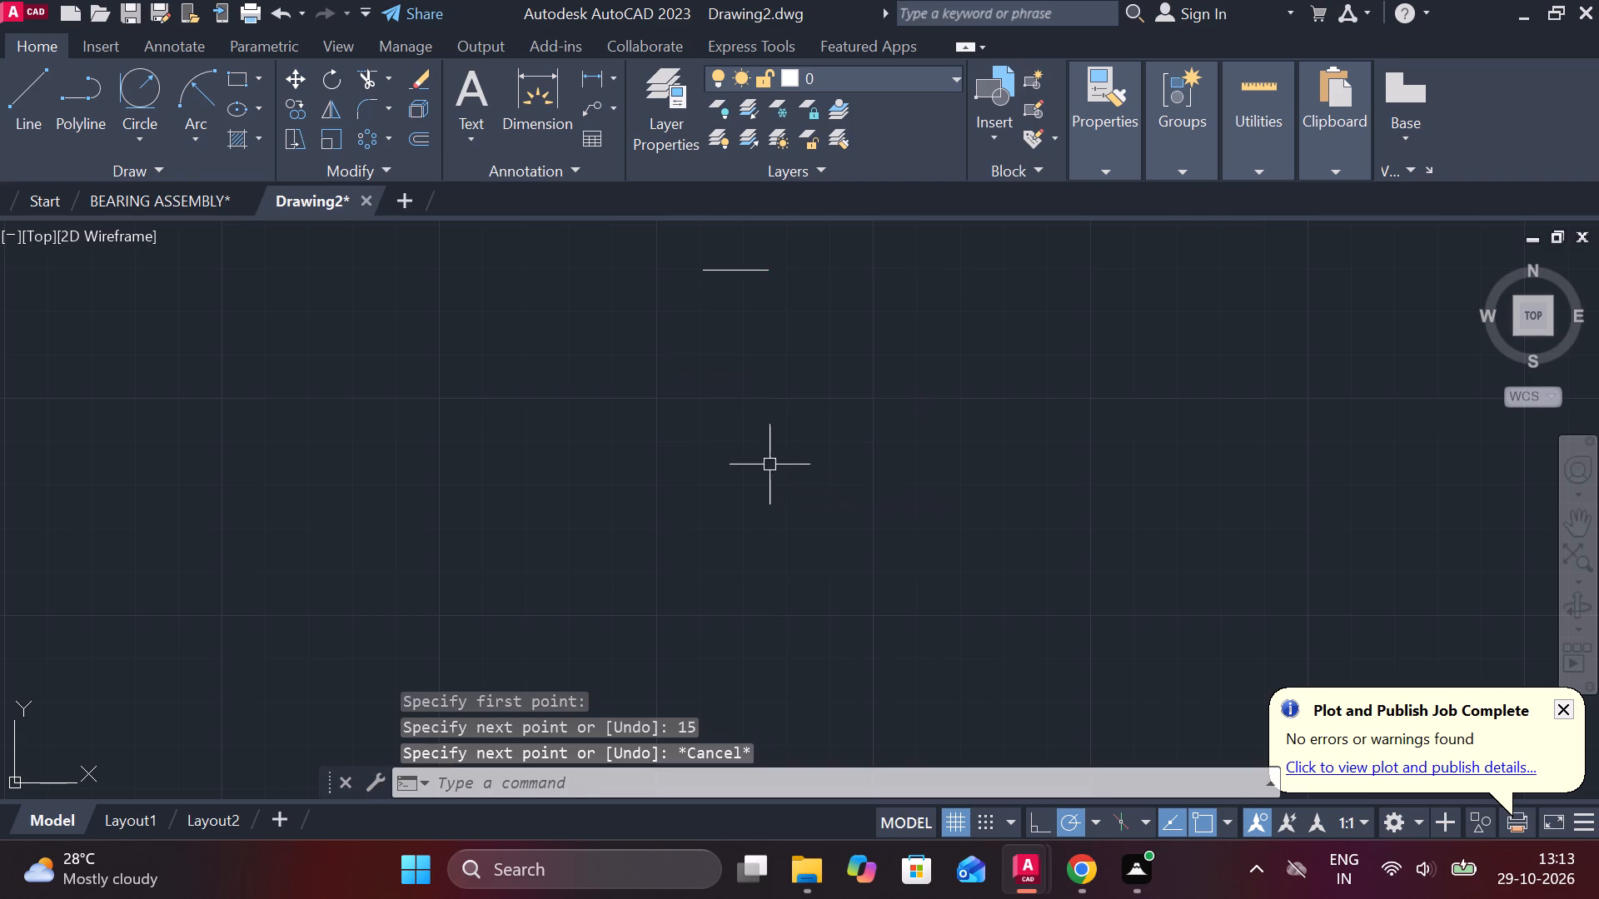
# Draw a closed rectangle 18 units wide and 40 units high from lines, below the short 15-unit line.
pyautogui.press('l')
pyautogui.press('Return')
pyautogui.moveTo(752, 507); pyautogui.dragTo(756, 499, button='middle')
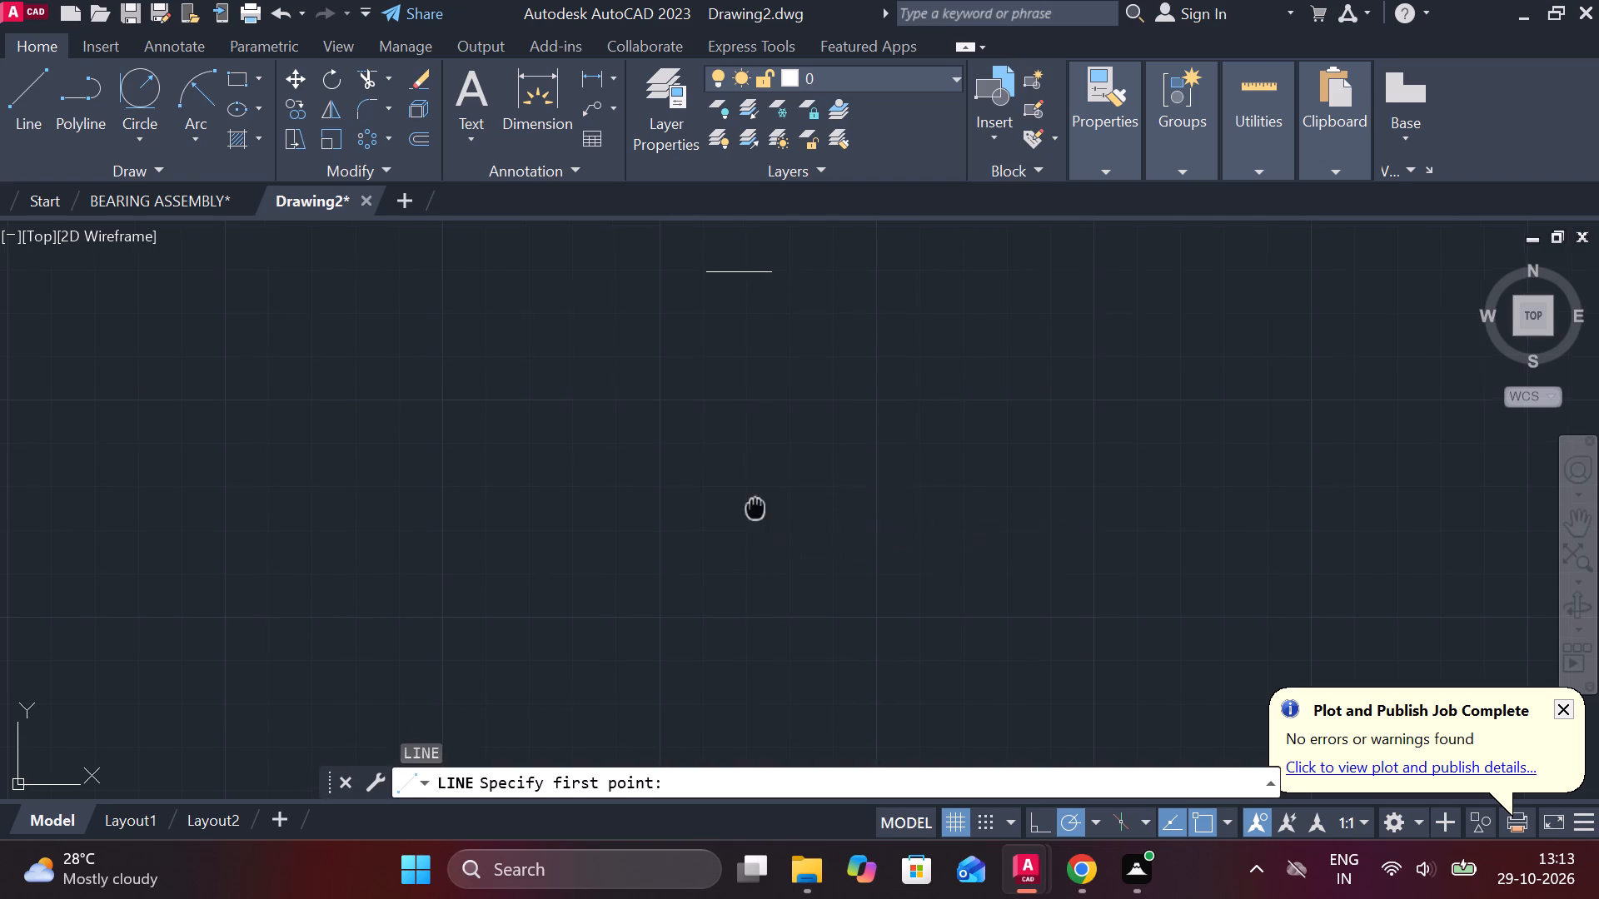
pyautogui.moveTo(756, 499); pyautogui.dragTo(760, 449, button='middle')
pyautogui.click(622, 571)
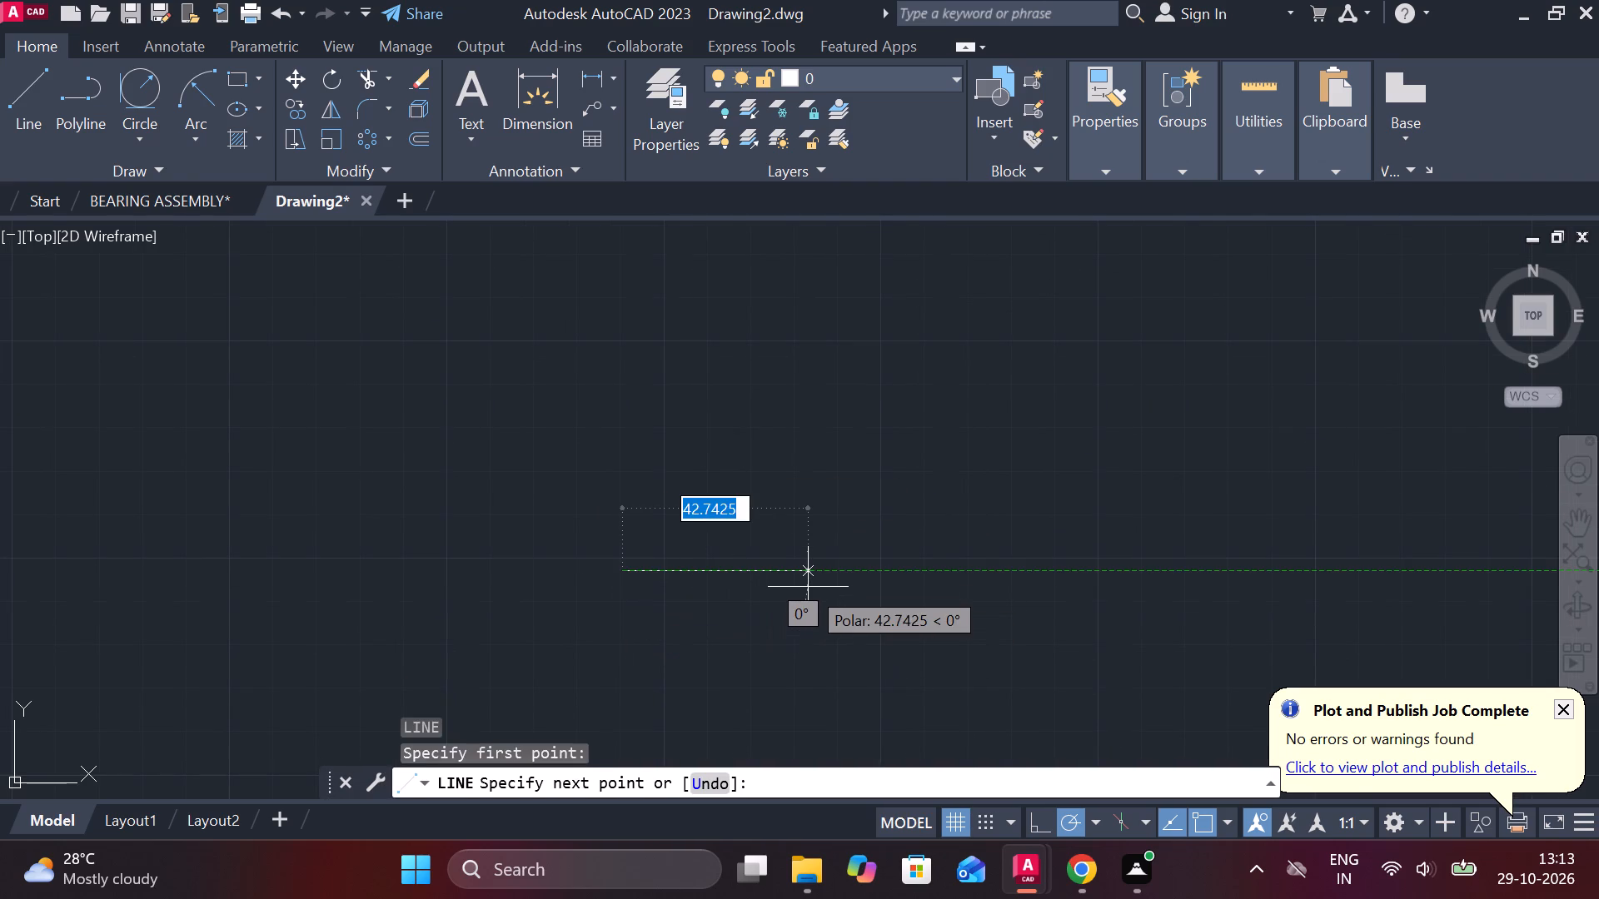
pyautogui.press('1')
pyautogui.press('8')
pyautogui.press('Return')
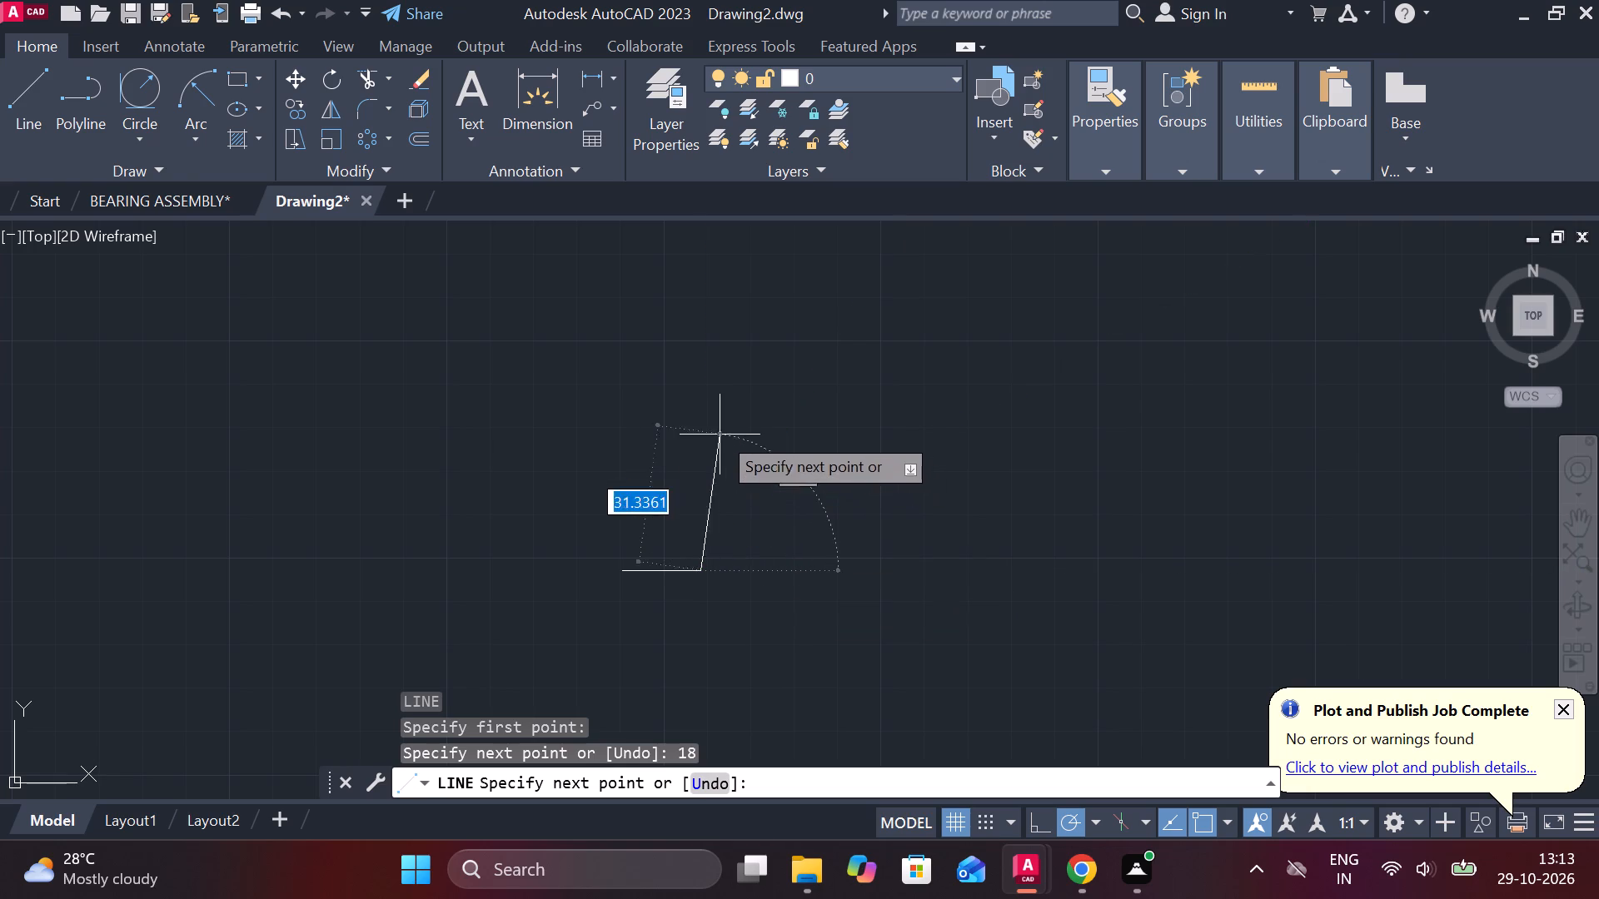
pyautogui.write('40')
pyautogui.press('Return')
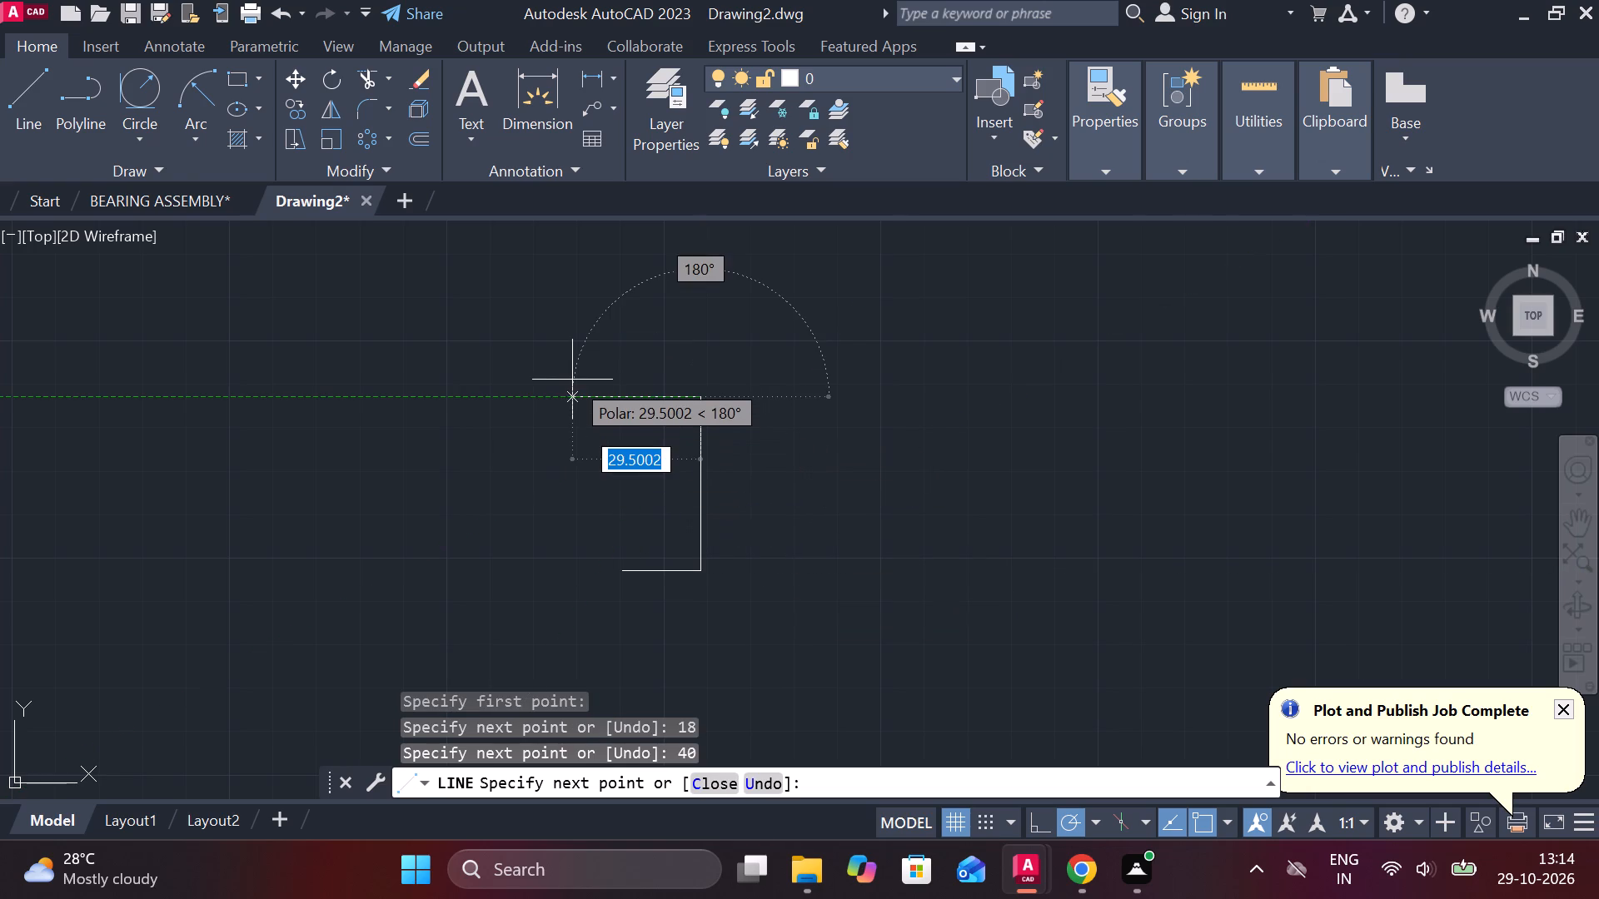
pyautogui.write('18')
pyautogui.press('Return')
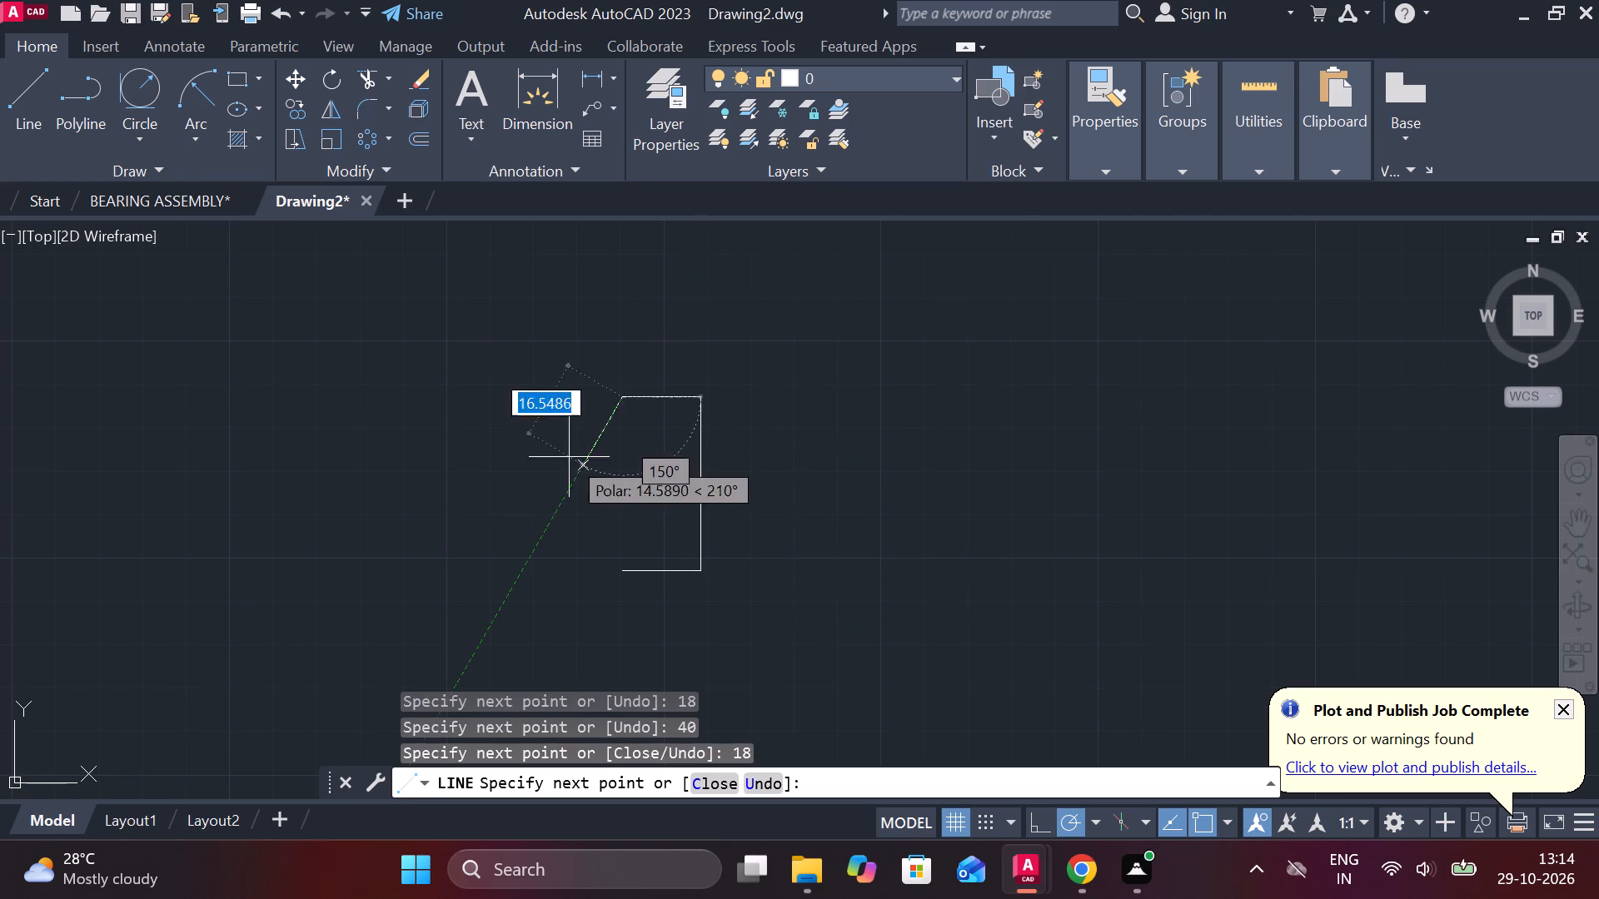
pyautogui.click(616, 564)
pyautogui.press('Escape')
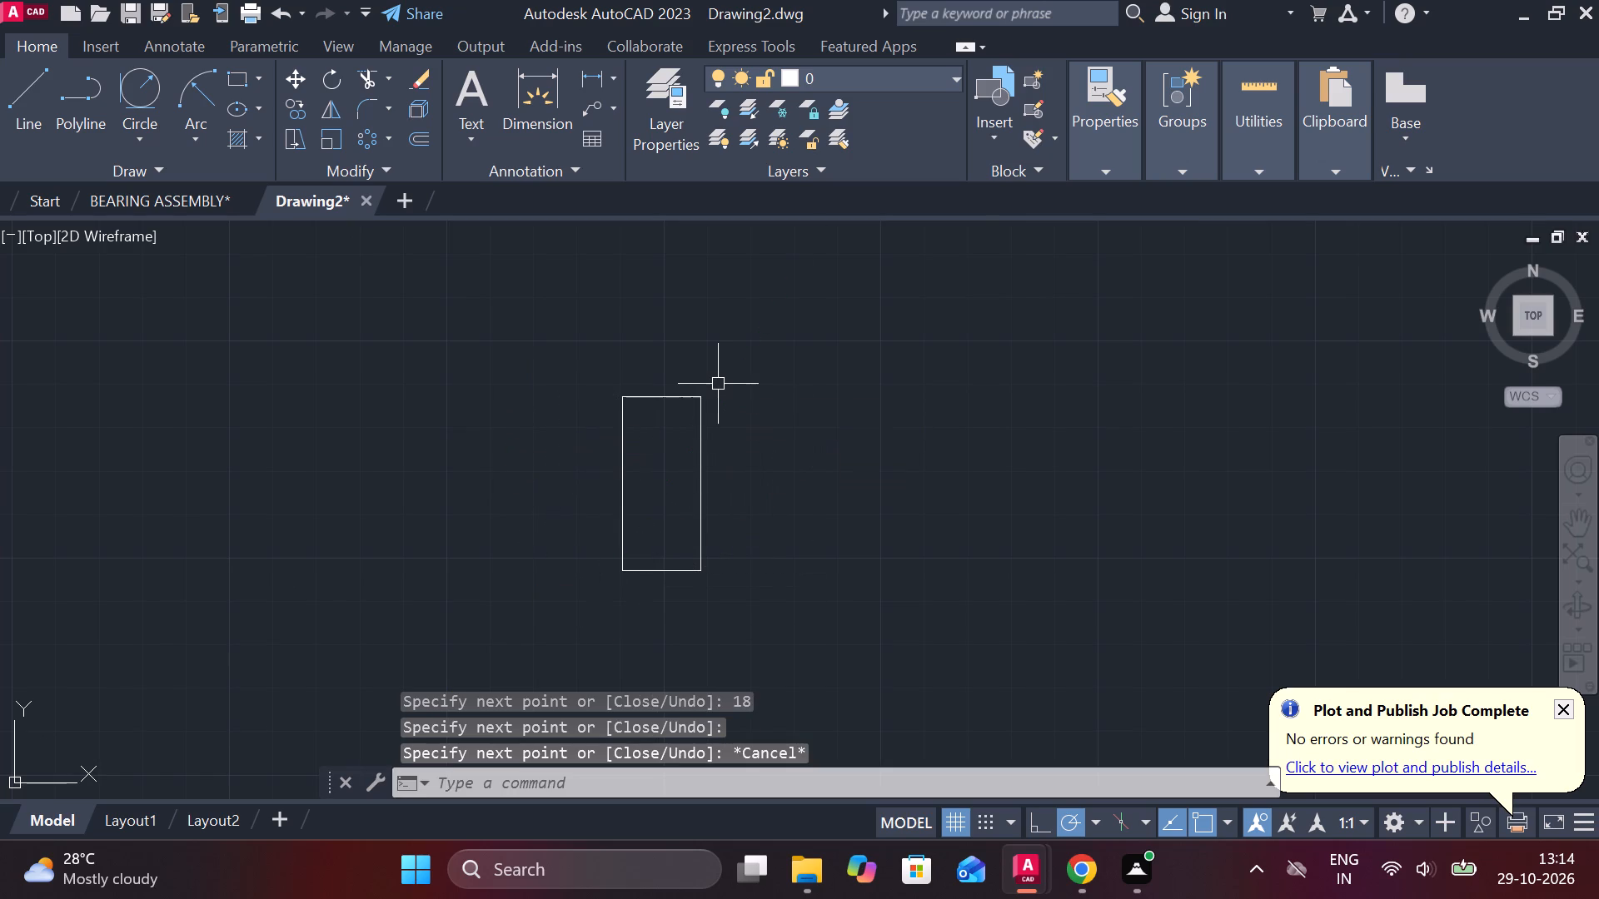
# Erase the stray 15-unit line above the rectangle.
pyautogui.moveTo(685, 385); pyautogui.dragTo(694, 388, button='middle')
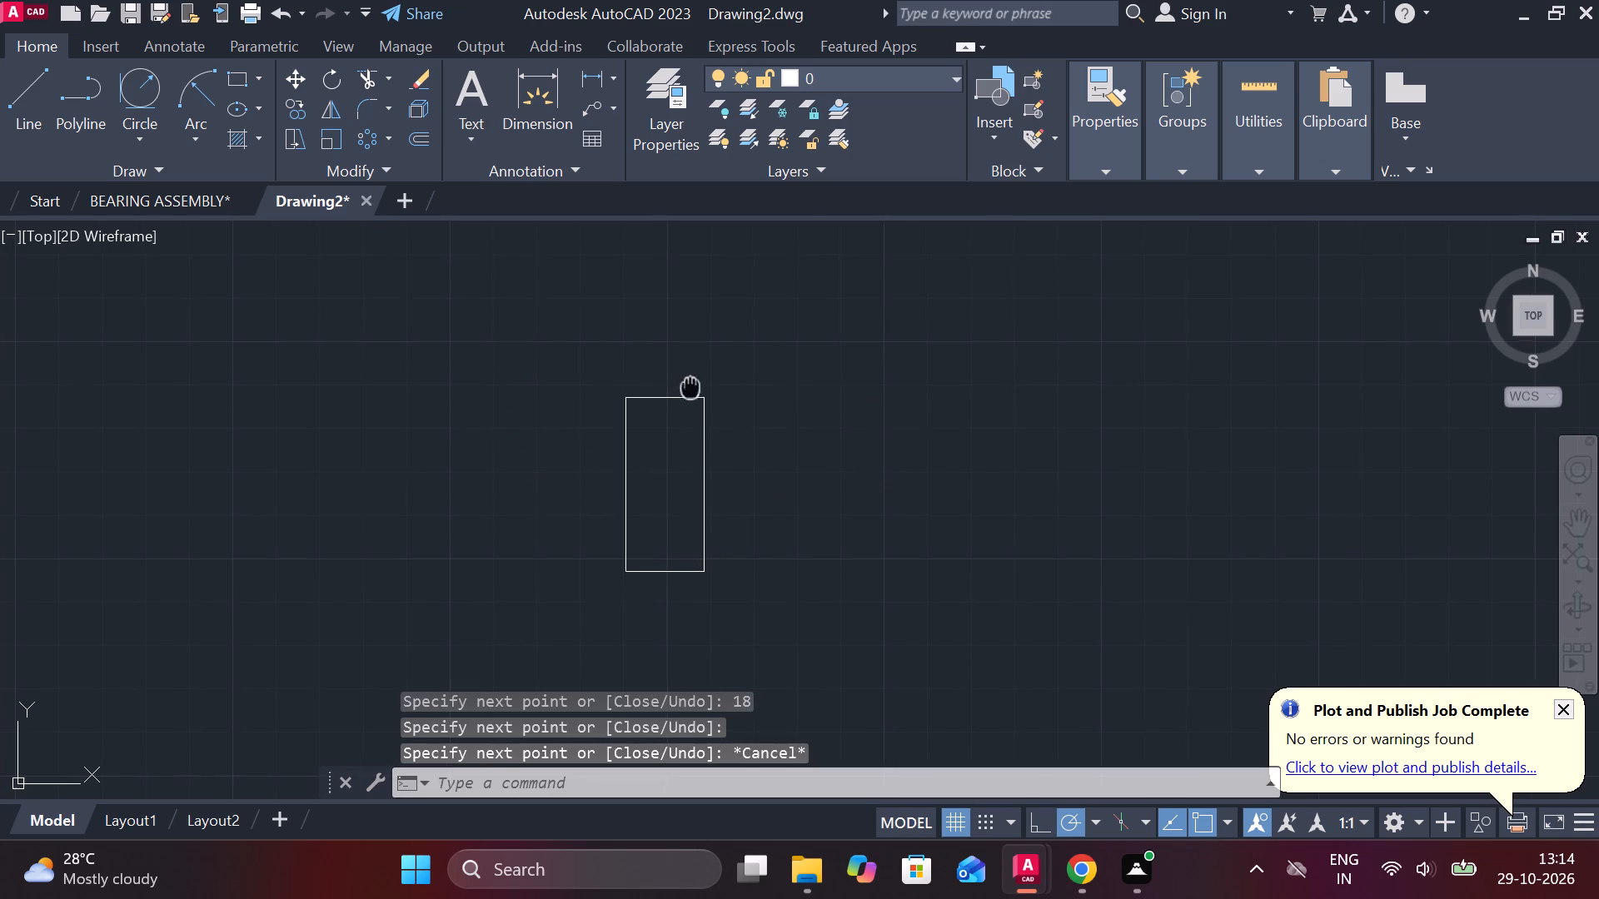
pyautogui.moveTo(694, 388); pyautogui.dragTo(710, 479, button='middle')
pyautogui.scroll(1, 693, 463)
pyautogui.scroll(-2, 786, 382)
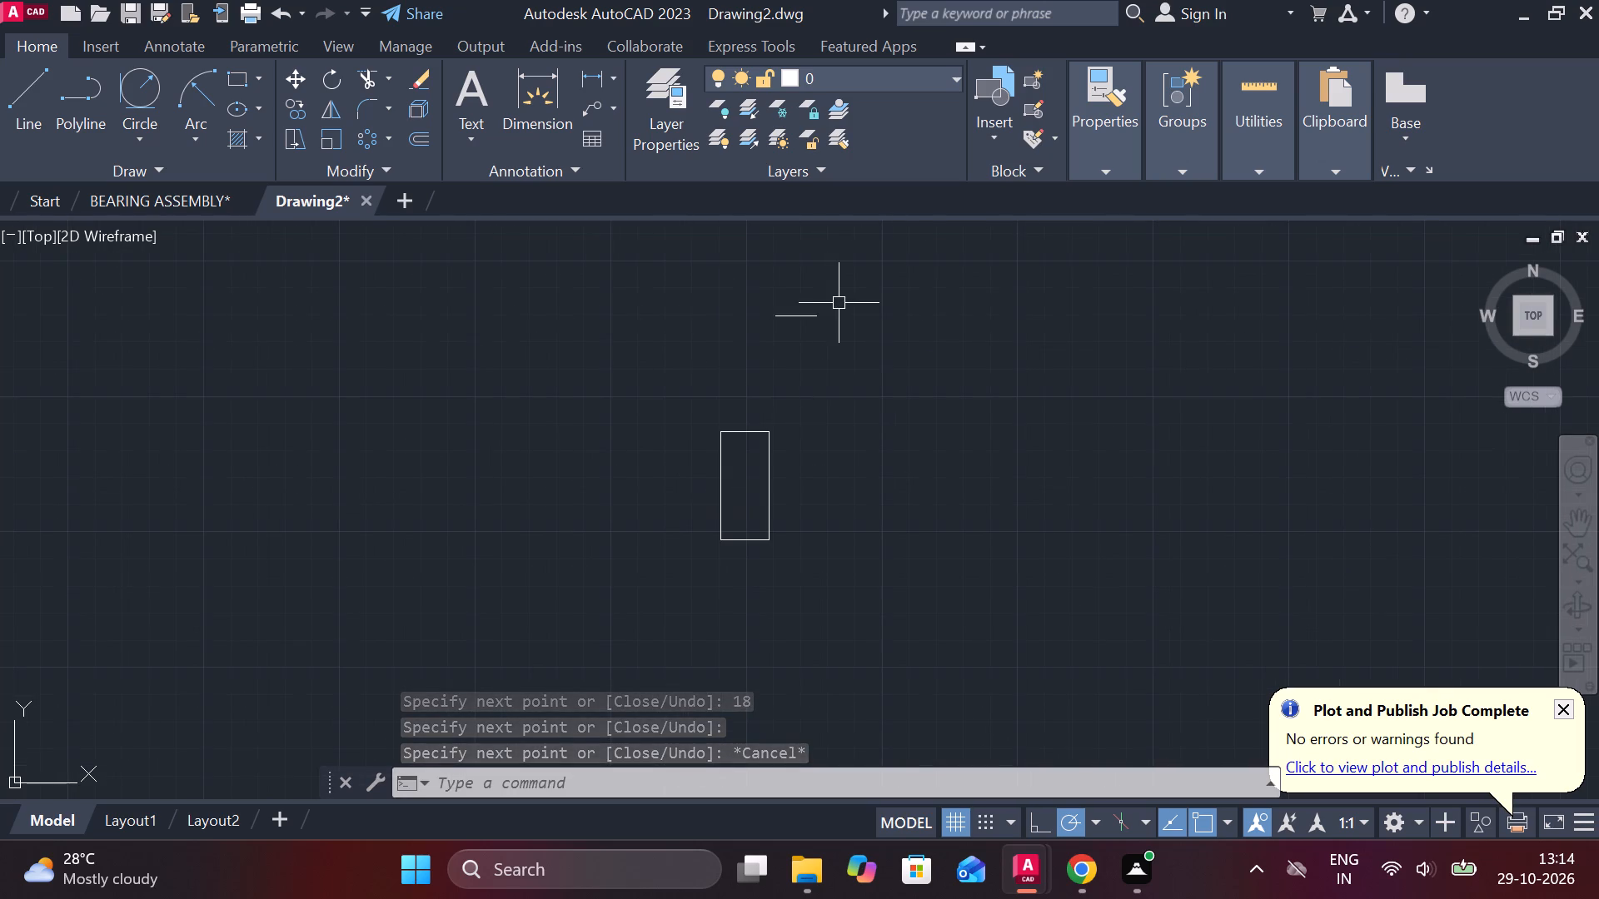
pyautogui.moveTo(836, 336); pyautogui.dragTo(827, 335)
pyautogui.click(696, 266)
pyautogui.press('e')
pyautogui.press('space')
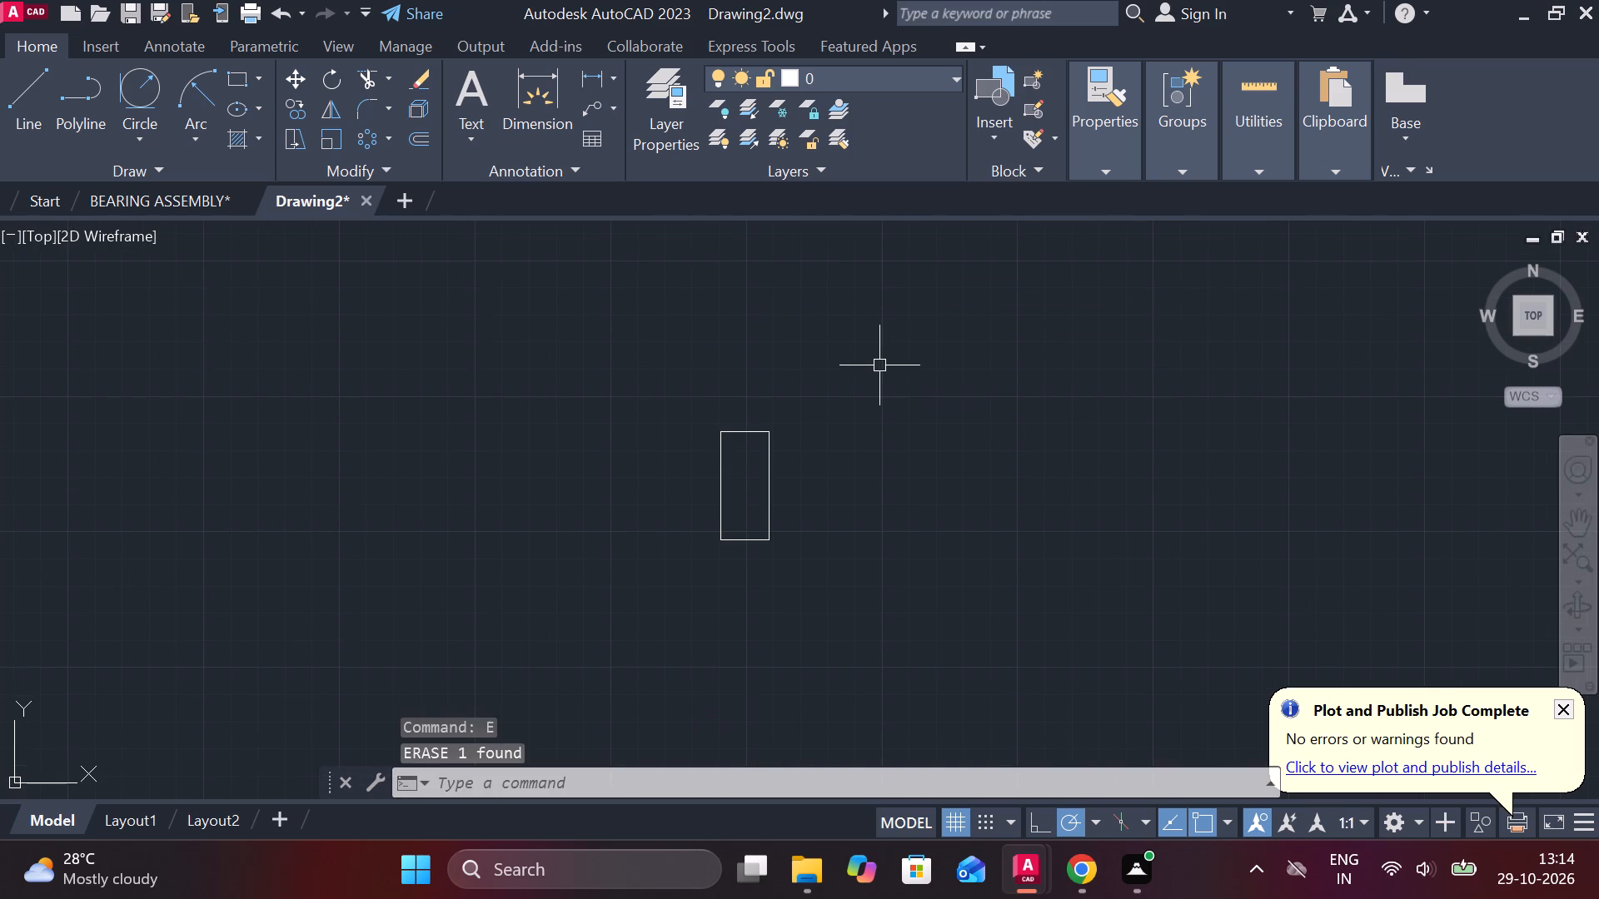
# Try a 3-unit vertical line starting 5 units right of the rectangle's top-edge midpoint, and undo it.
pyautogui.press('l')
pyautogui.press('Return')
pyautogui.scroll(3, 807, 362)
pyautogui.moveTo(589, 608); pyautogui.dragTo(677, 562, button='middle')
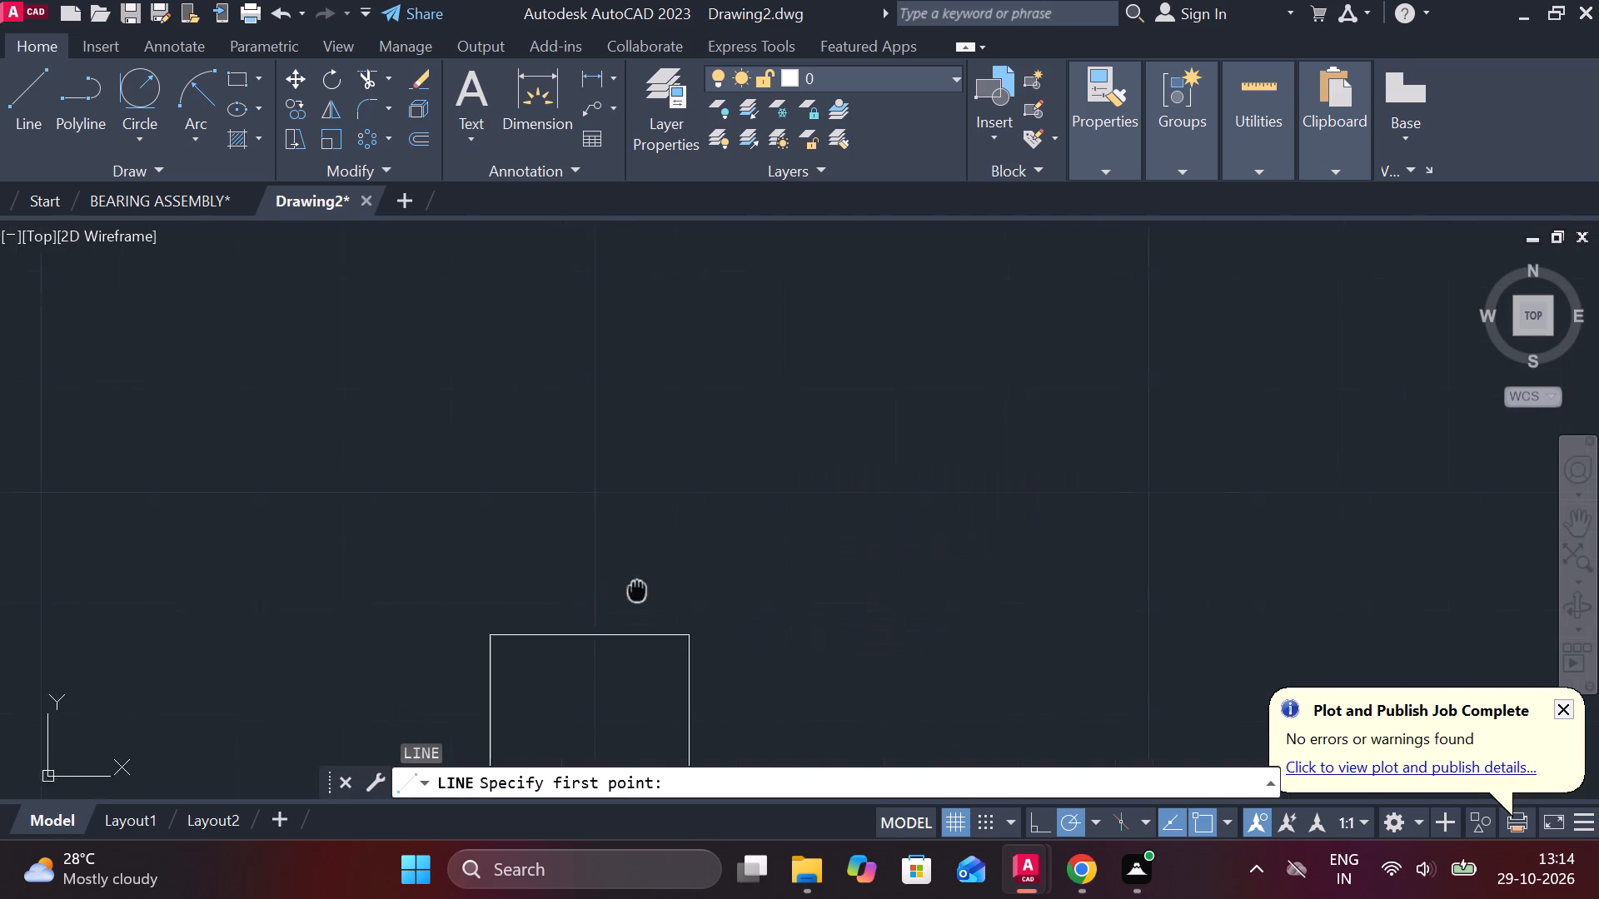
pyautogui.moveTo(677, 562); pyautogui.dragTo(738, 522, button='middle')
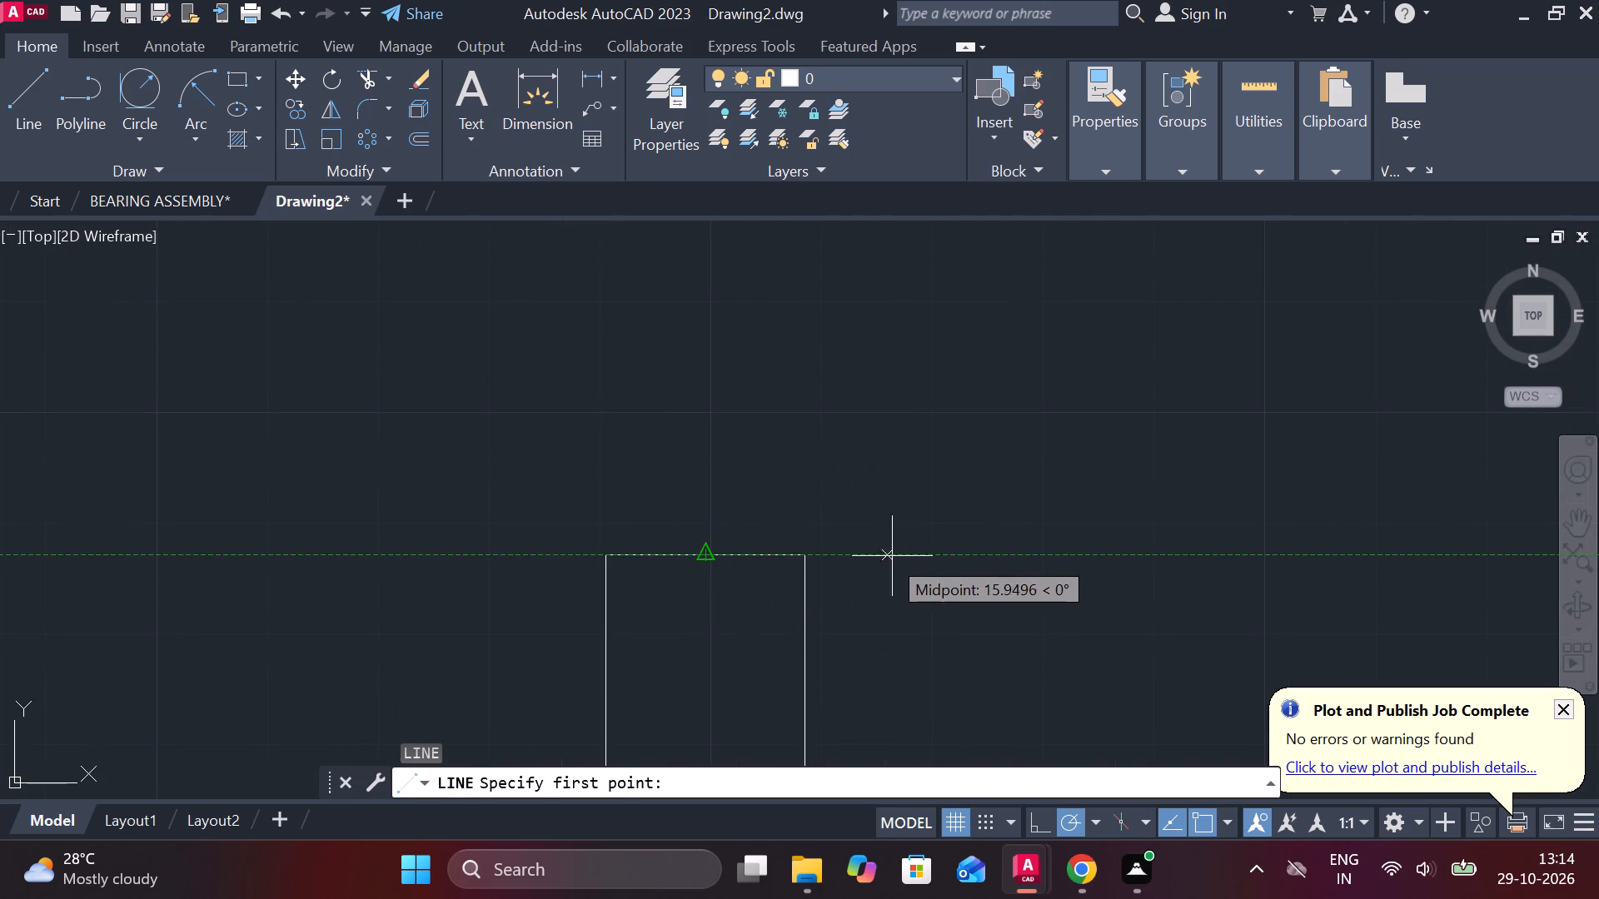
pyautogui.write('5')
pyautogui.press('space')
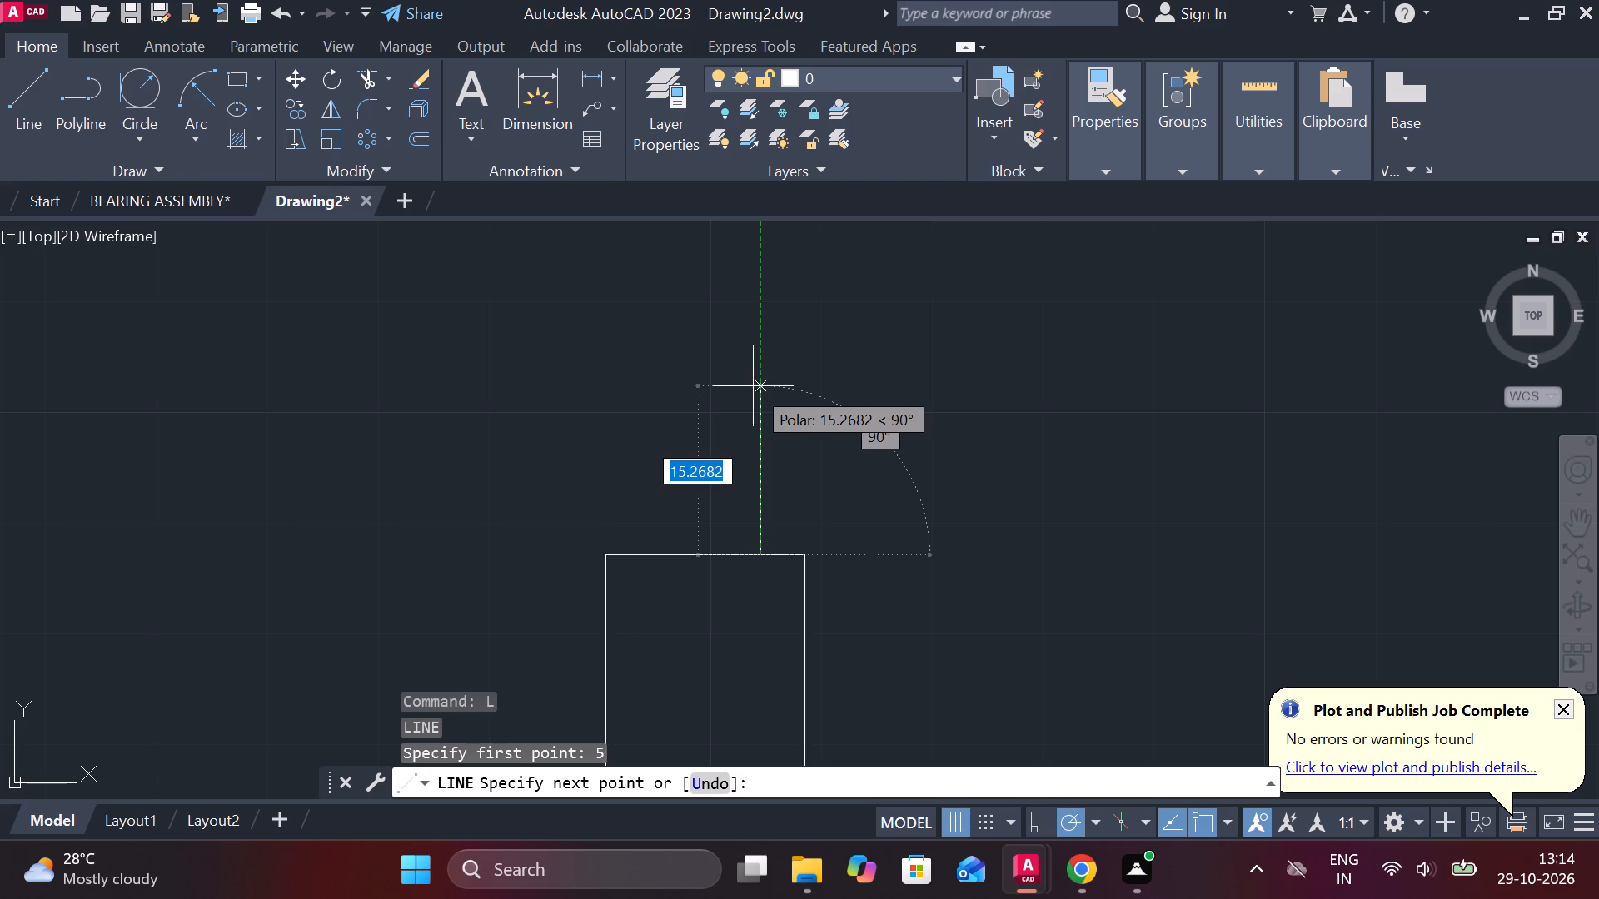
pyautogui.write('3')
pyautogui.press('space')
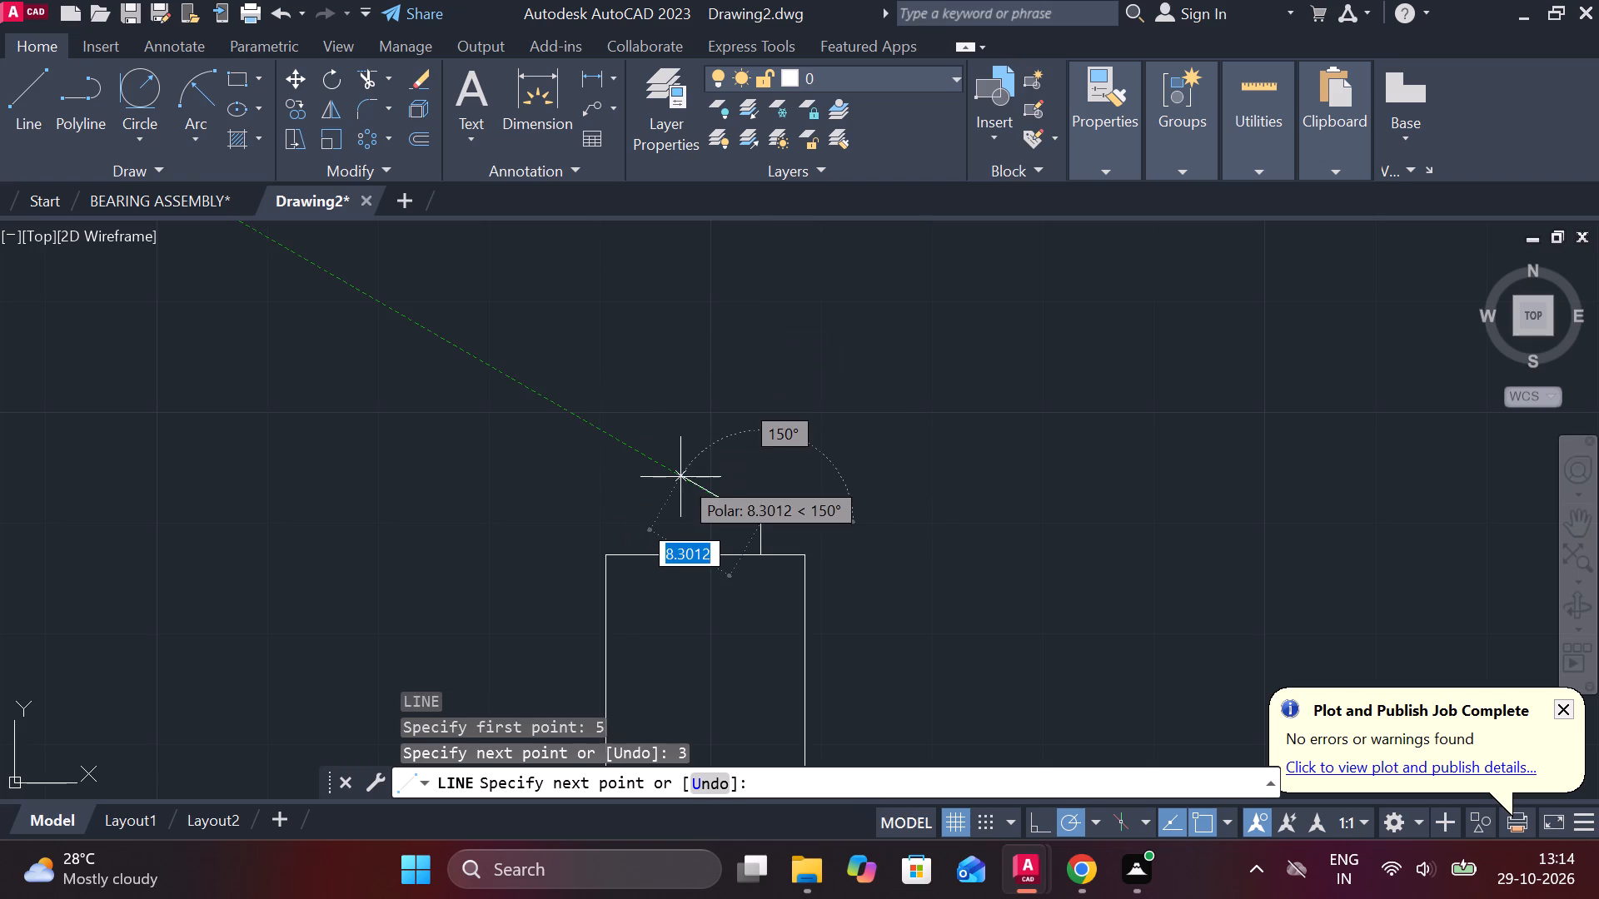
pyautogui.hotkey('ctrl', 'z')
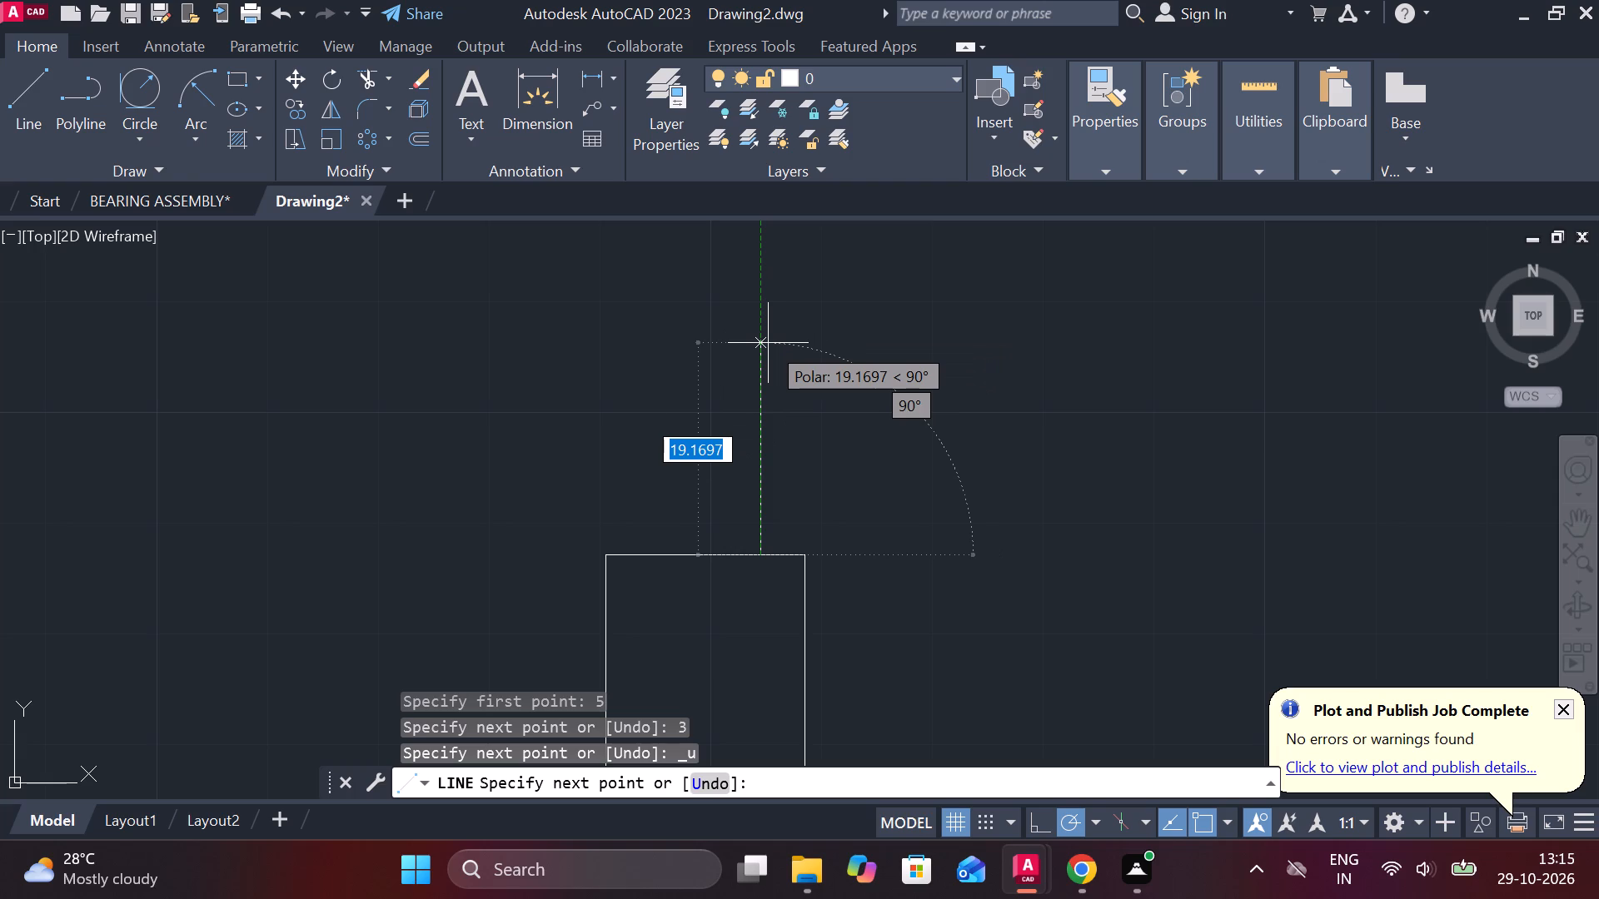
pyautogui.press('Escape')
# Draw a 50-unit line straight up from the rectangle's top-edge midpoint, and a 7.5-unit line to the right from its upper end.
pyautogui.press('l')
pyautogui.press('Return')
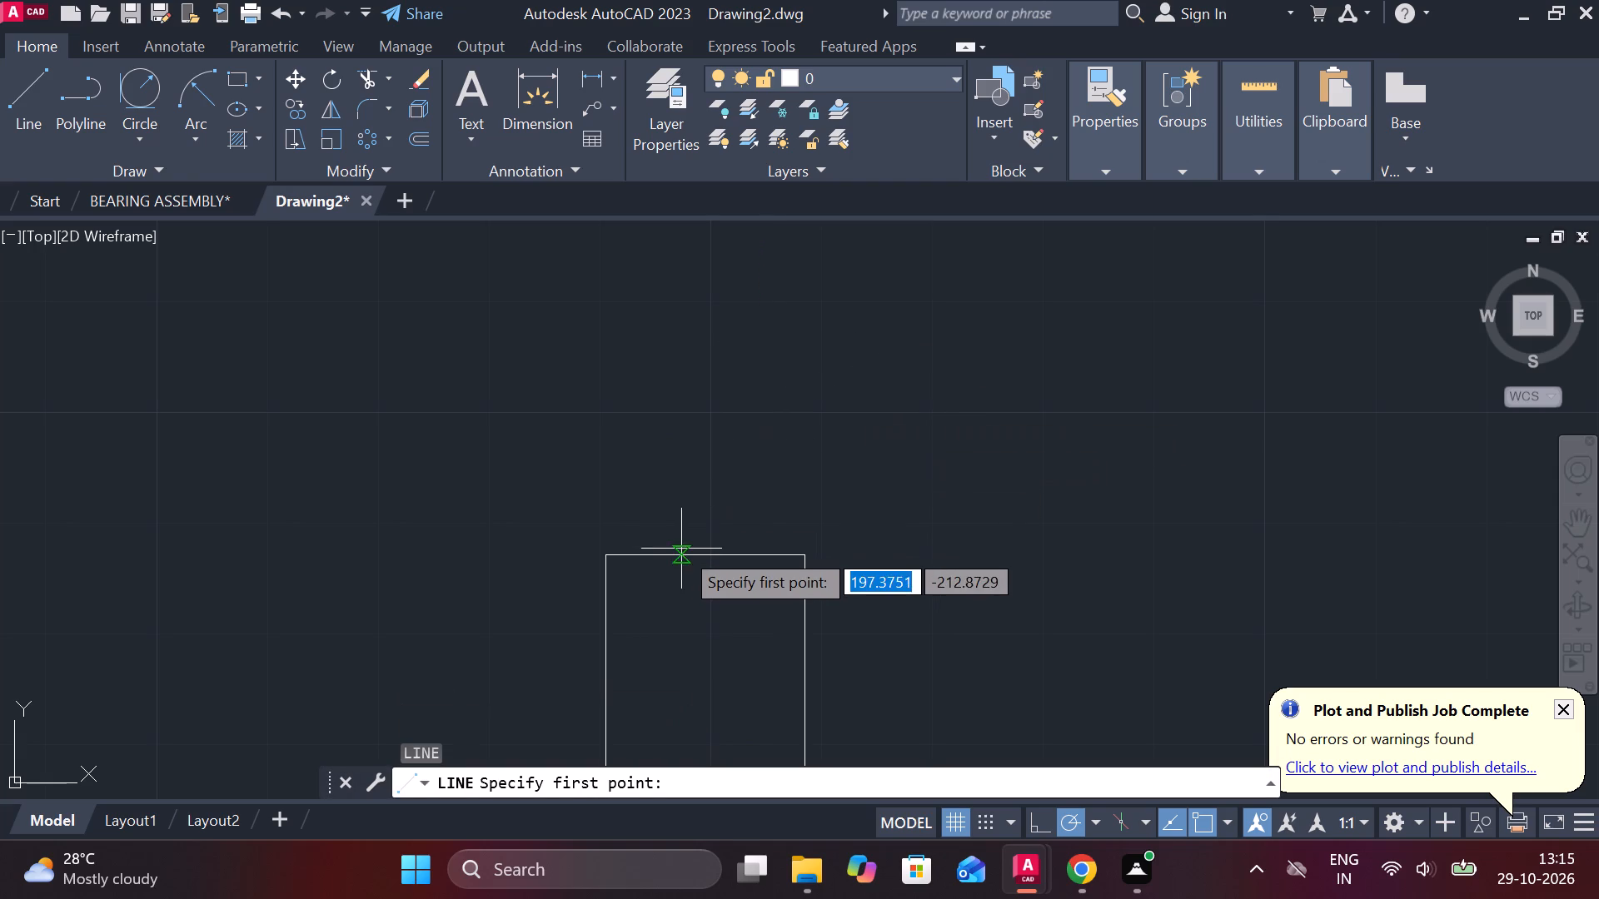
pyautogui.click(712, 549)
pyautogui.write('50')
pyautogui.press('Return')
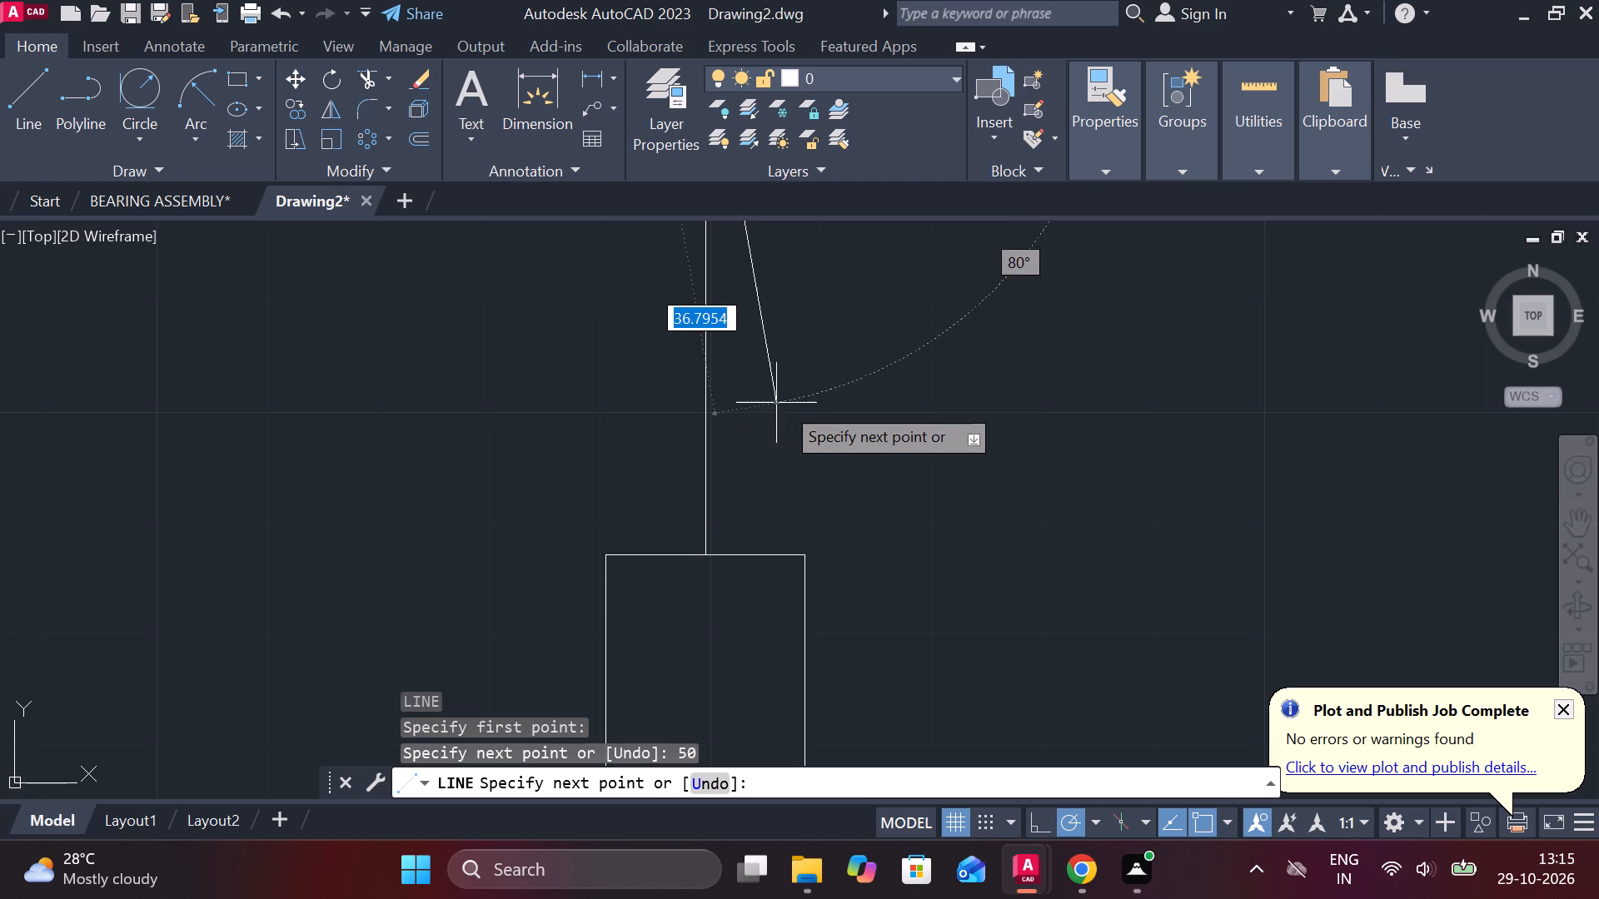
pyautogui.moveTo(795, 380); pyautogui.dragTo(763, 807, button='middle')
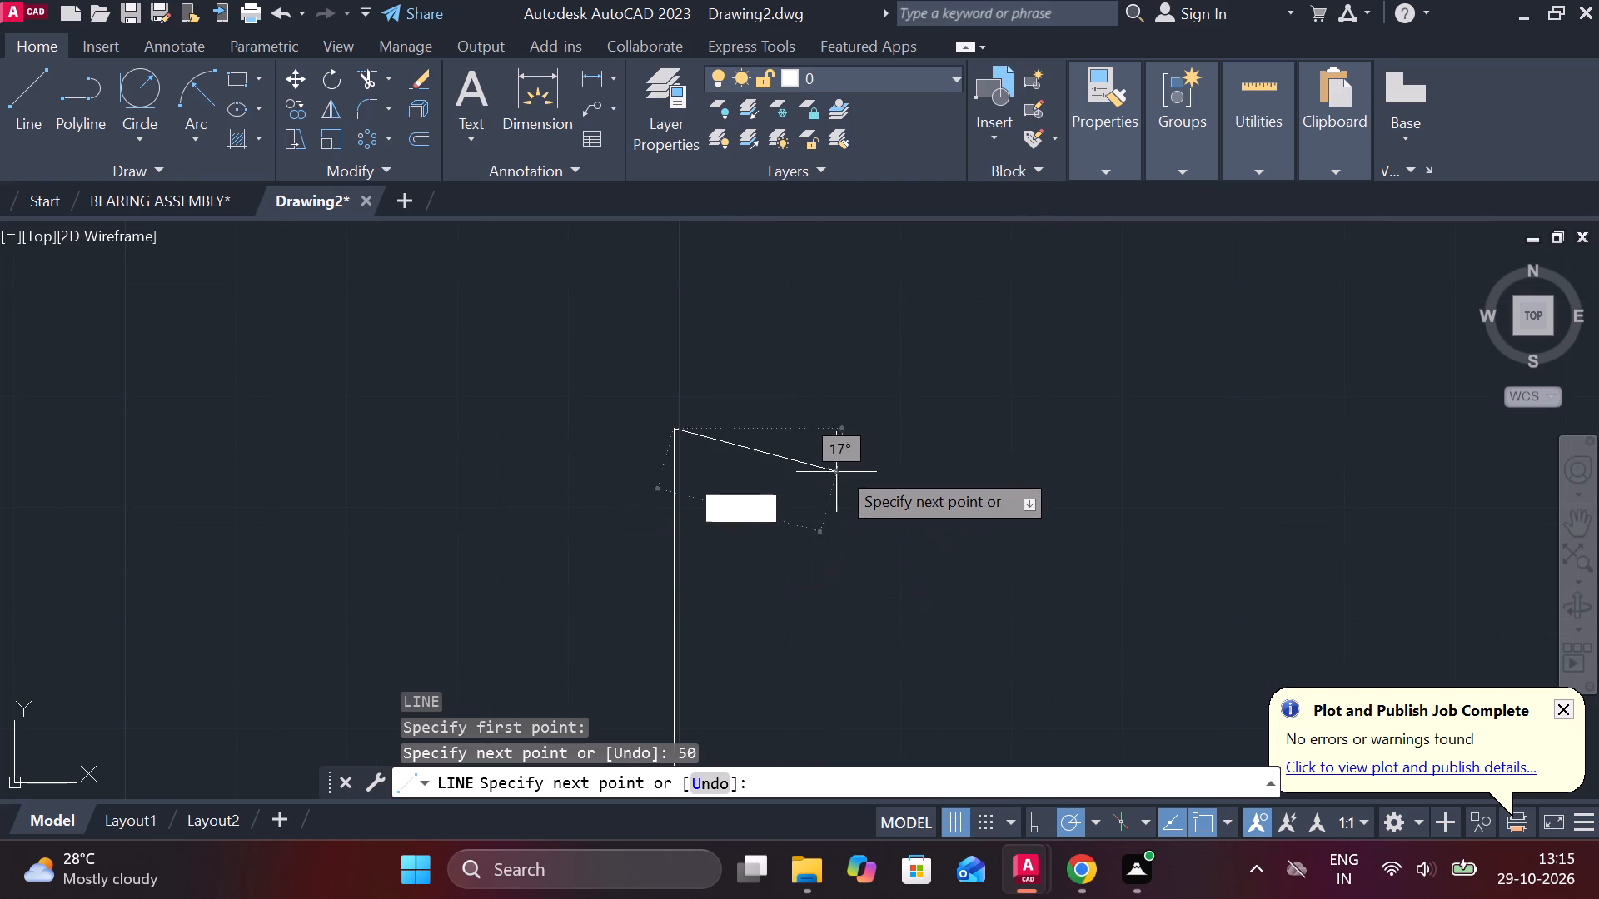
pyautogui.write('7.5')
pyautogui.press('Return')
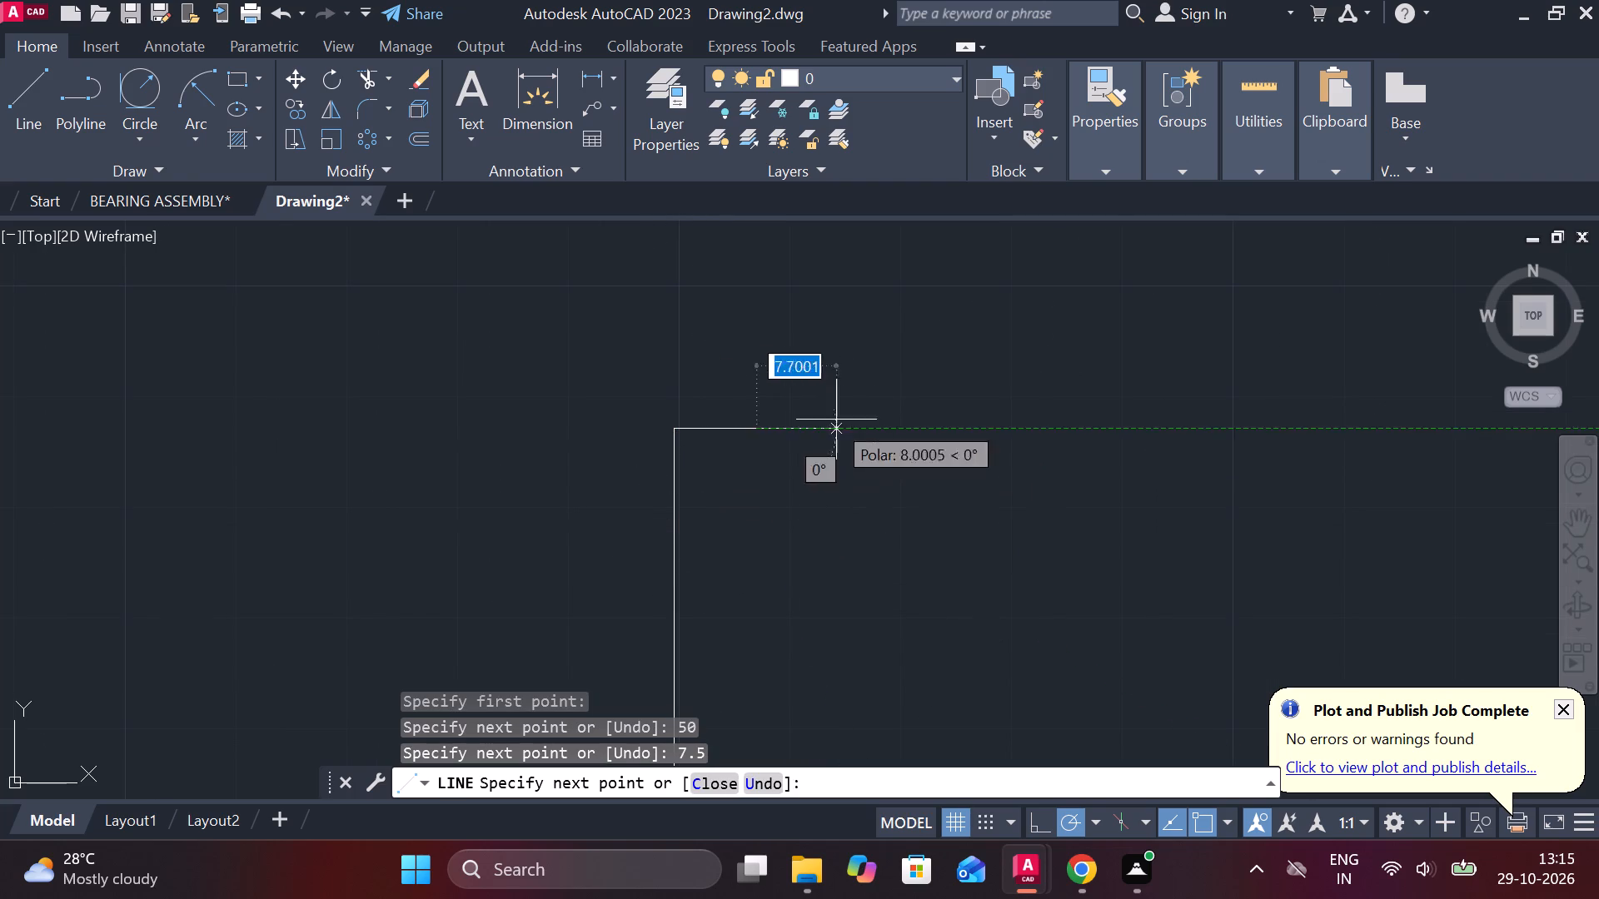
pyautogui.press('Escape')
# Lengthen the short horizontal line by 7.5 units to the left, past the upper end of the vertical line.
pyautogui.click(741, 424)
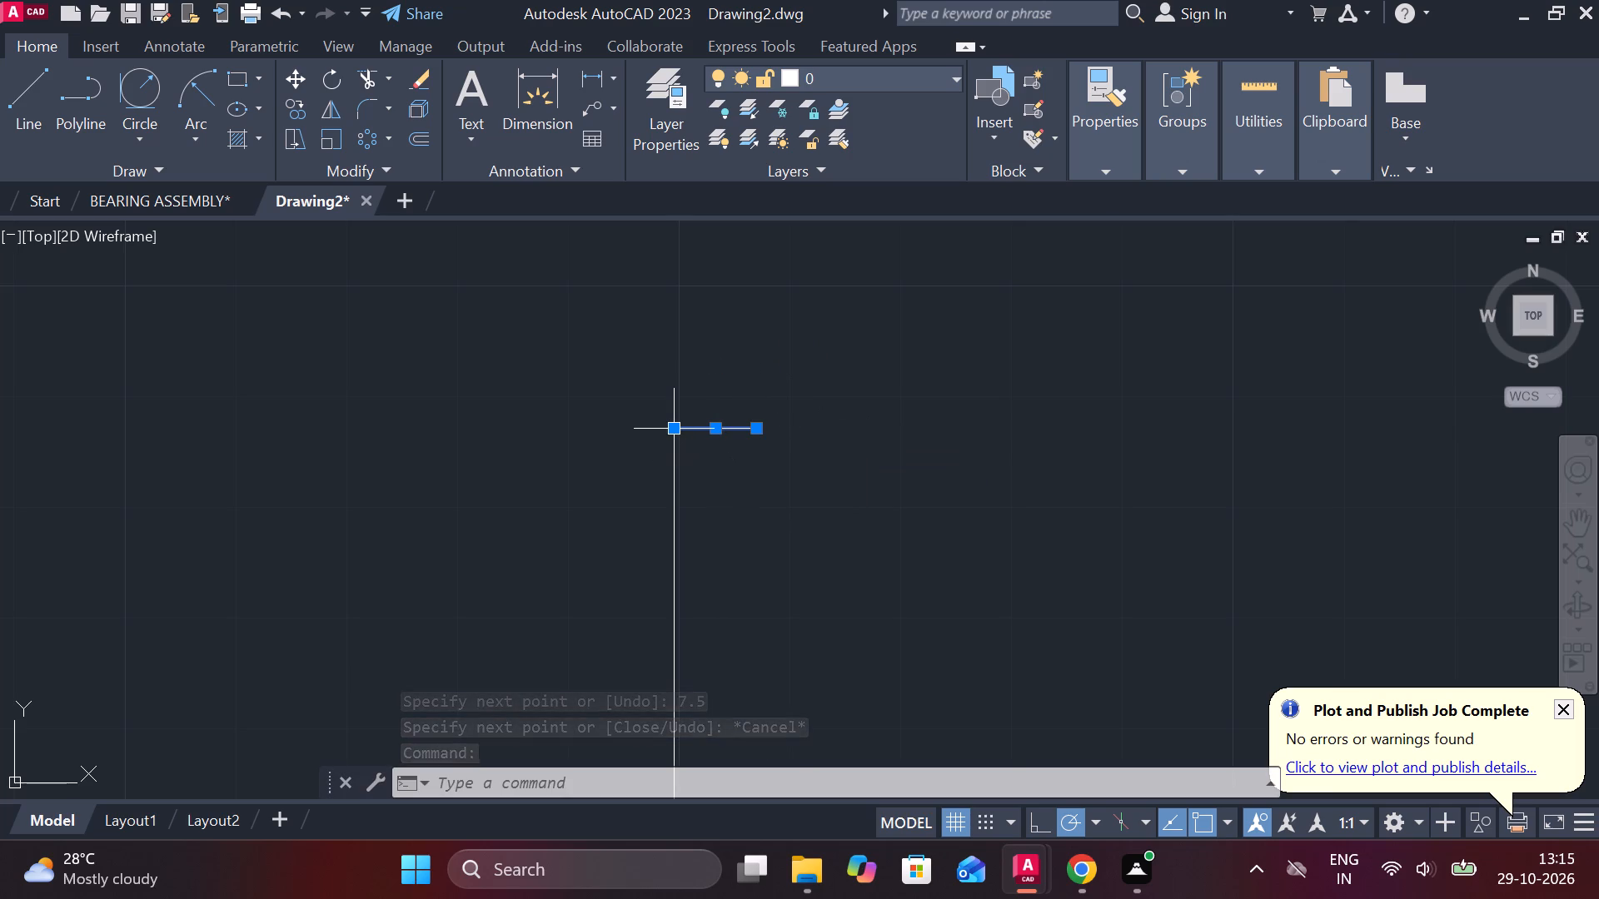
pyautogui.click(732, 484)
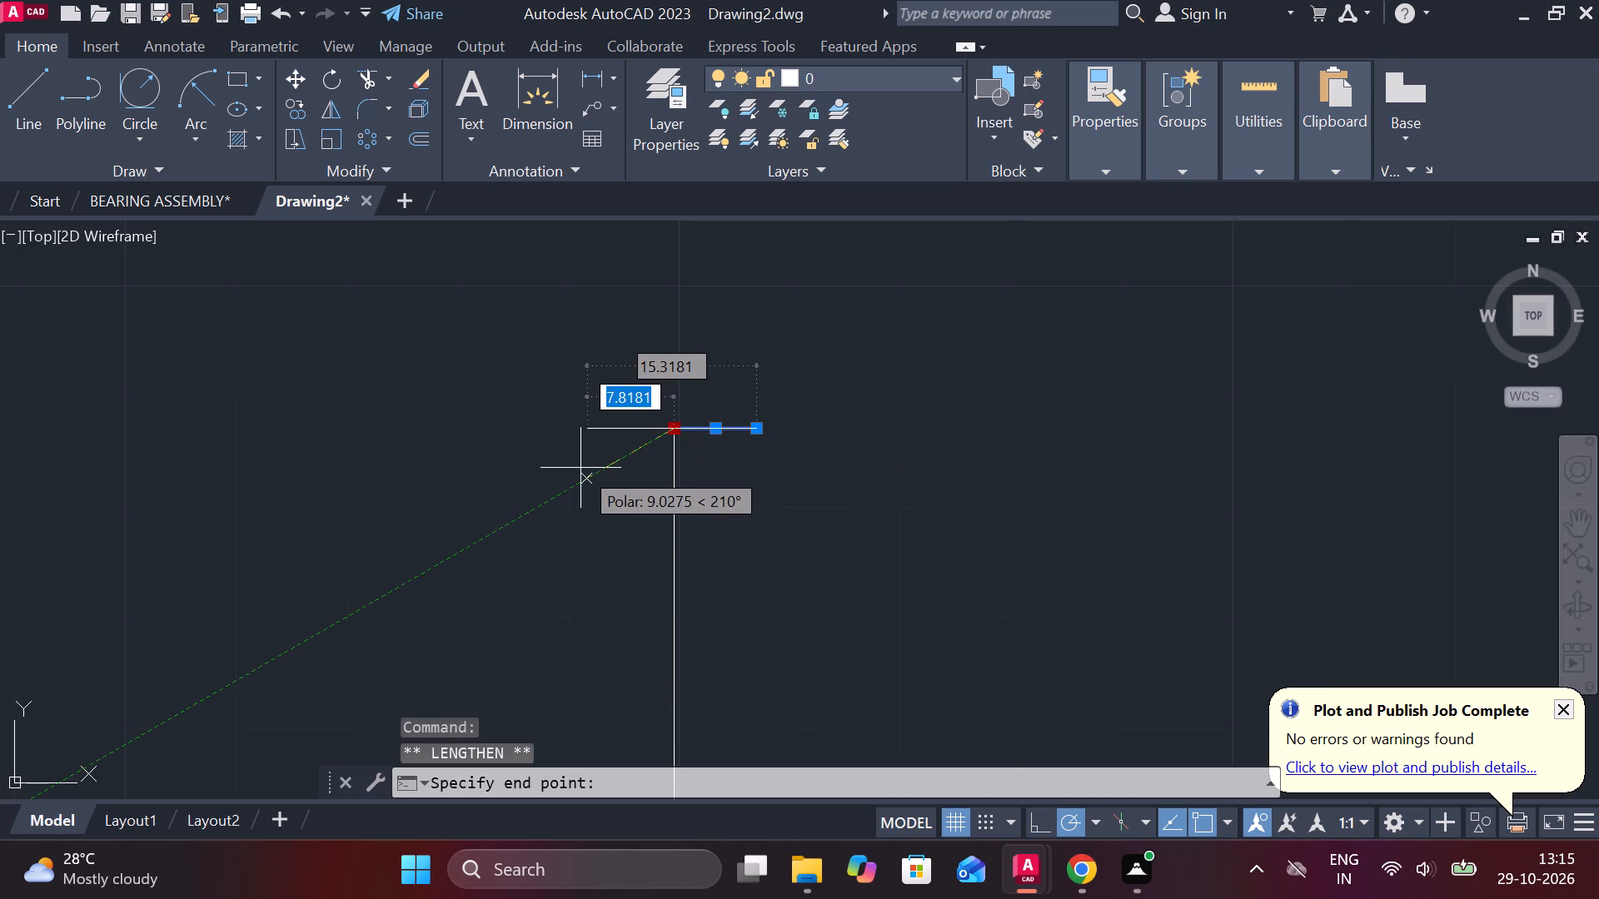
pyautogui.write('7.5')
pyautogui.press('Return')
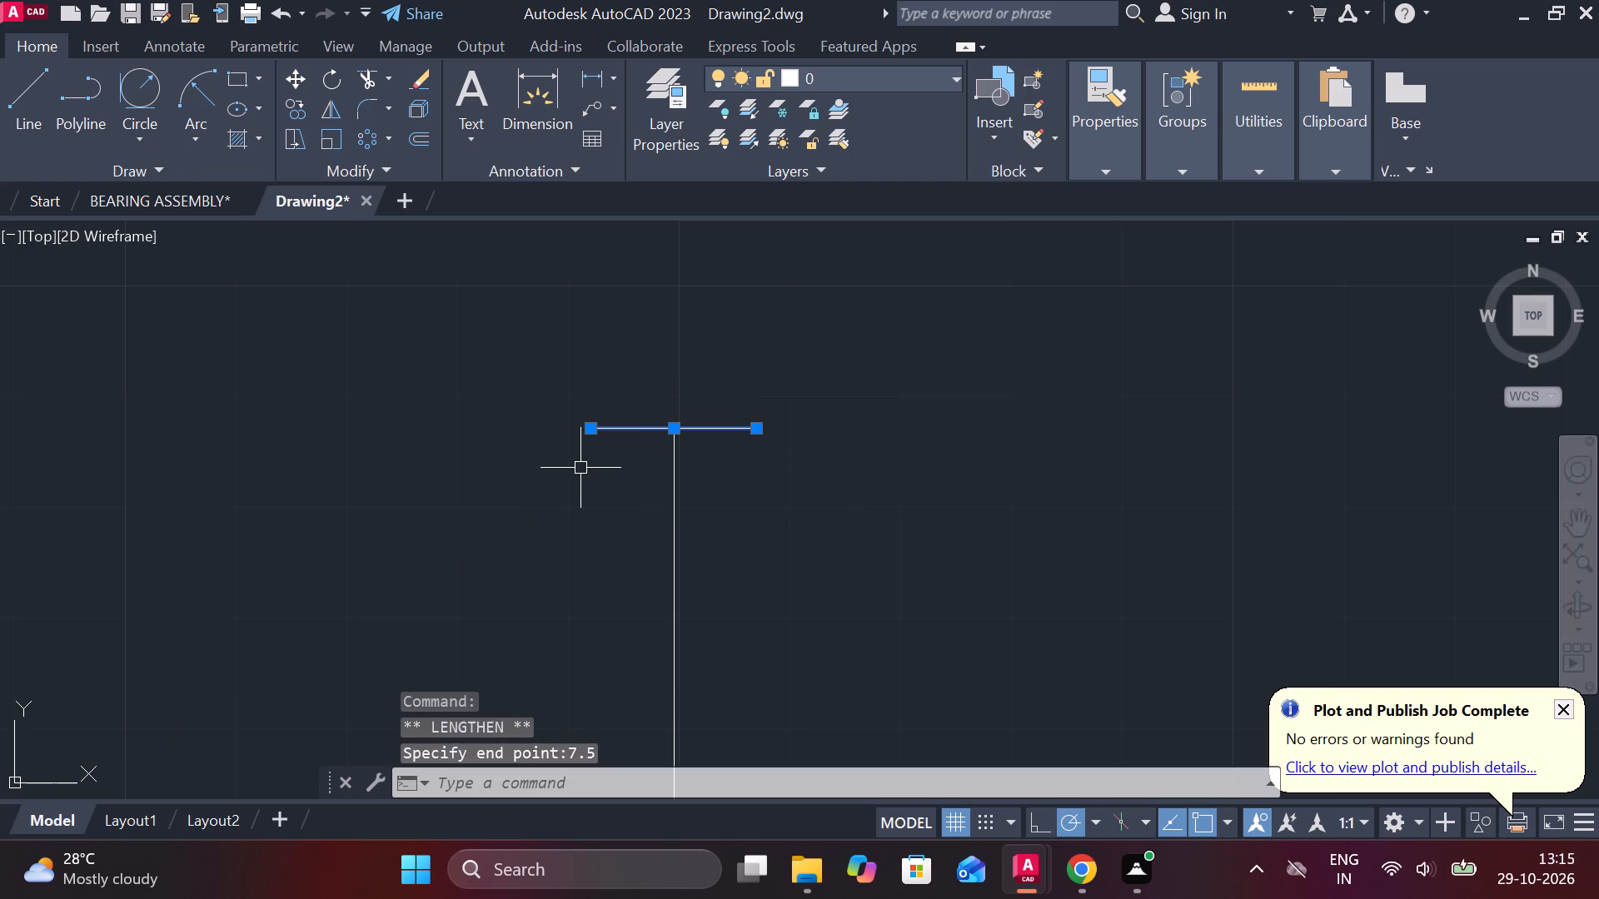
pyautogui.press('Escape')
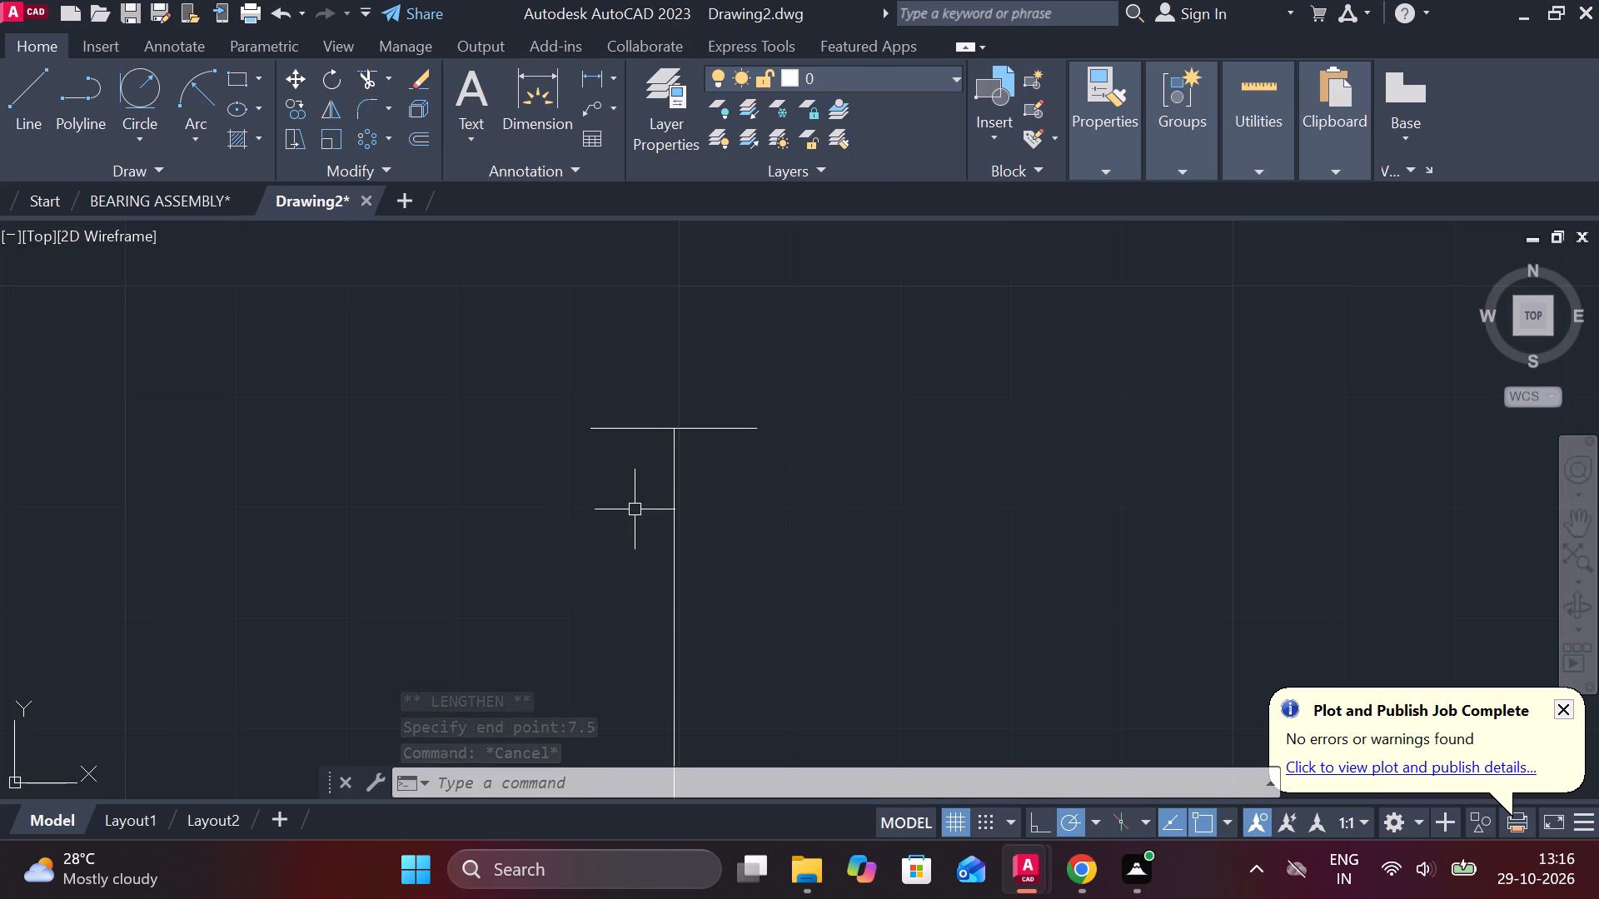
# Draw a separate closed rectangle 22 units wide and 3 units high from lines, to the right of the vertical line.
pyautogui.moveTo(939, 615); pyautogui.dragTo(834, 528, button='middle')
pyautogui.scroll(-2, 839, 517)
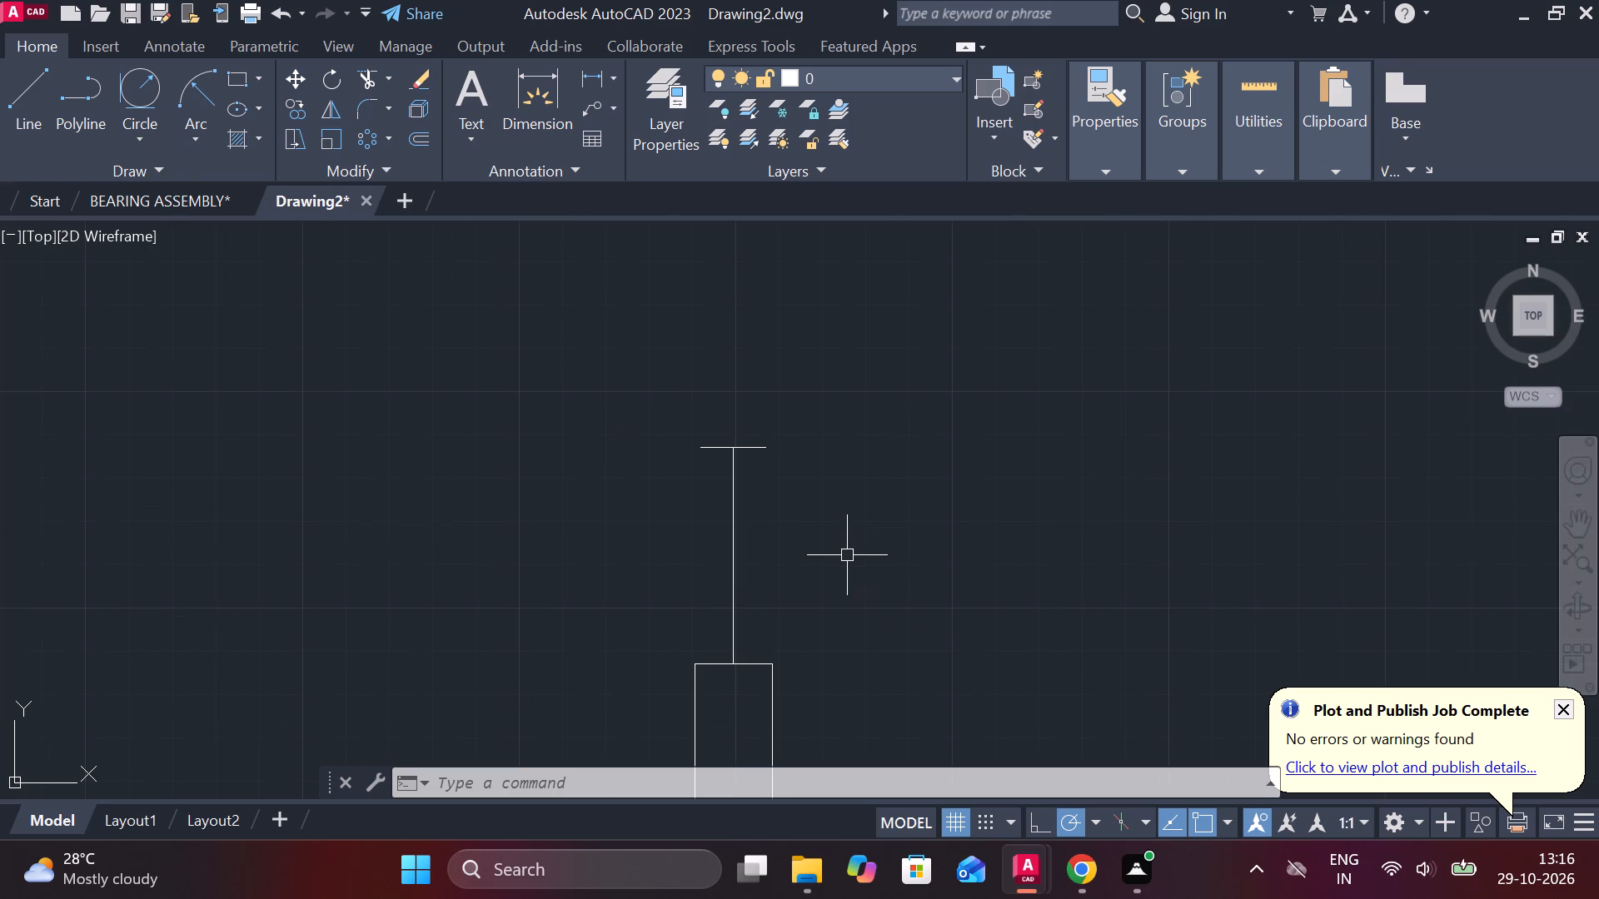
pyautogui.write("L'")
pyautogui.press('BackSpace')
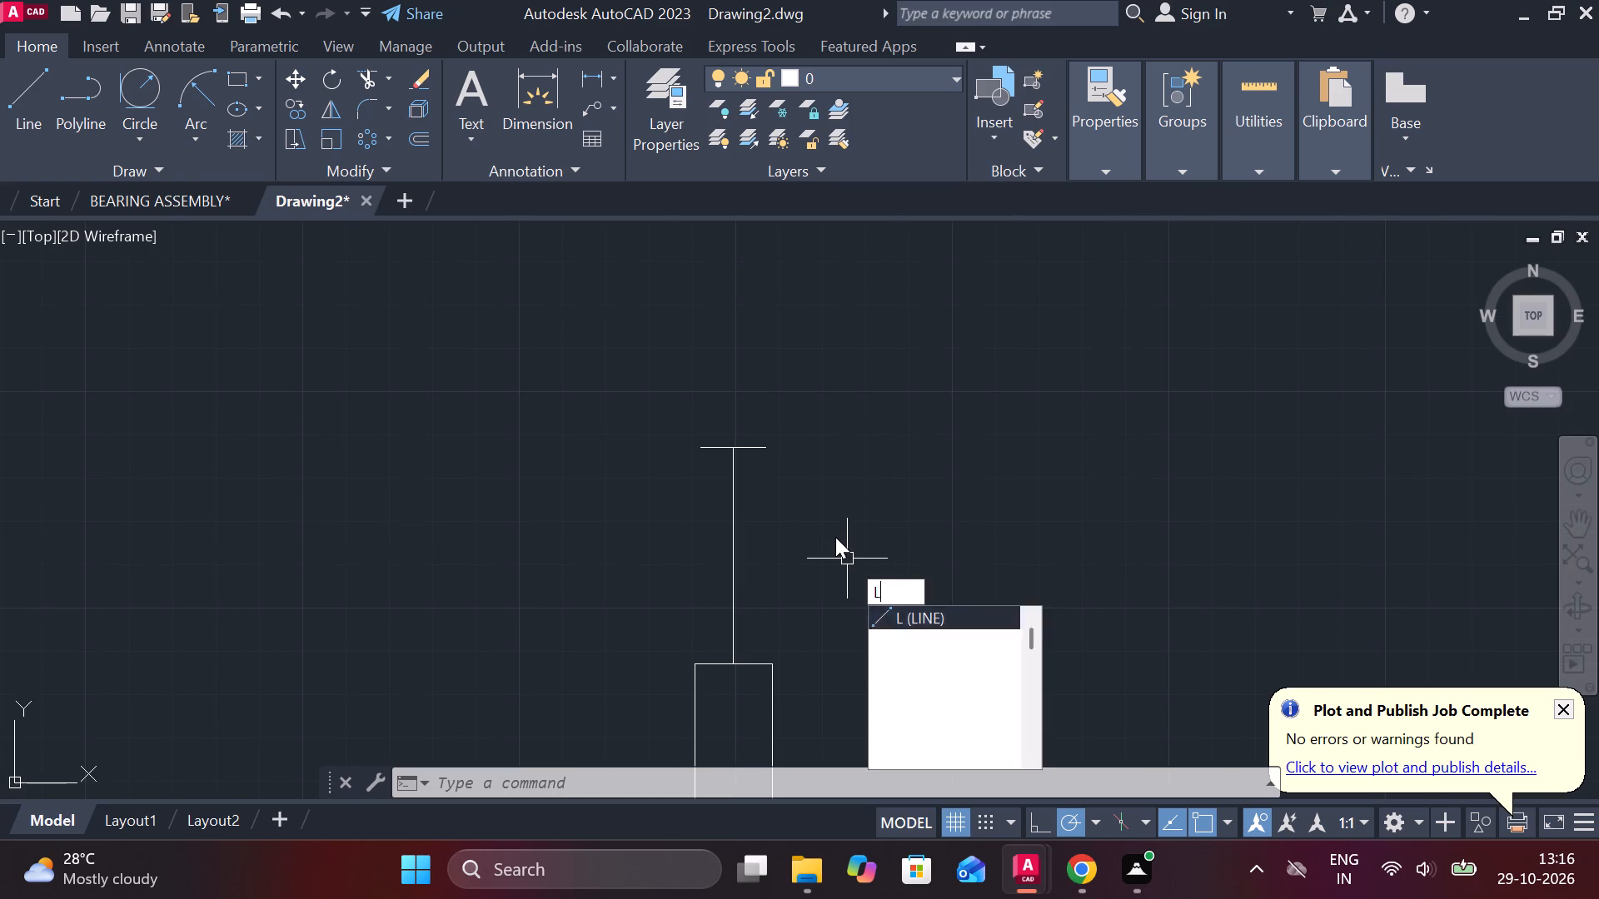
pyautogui.press('Return')
pyautogui.click(908, 510)
pyautogui.write('22')
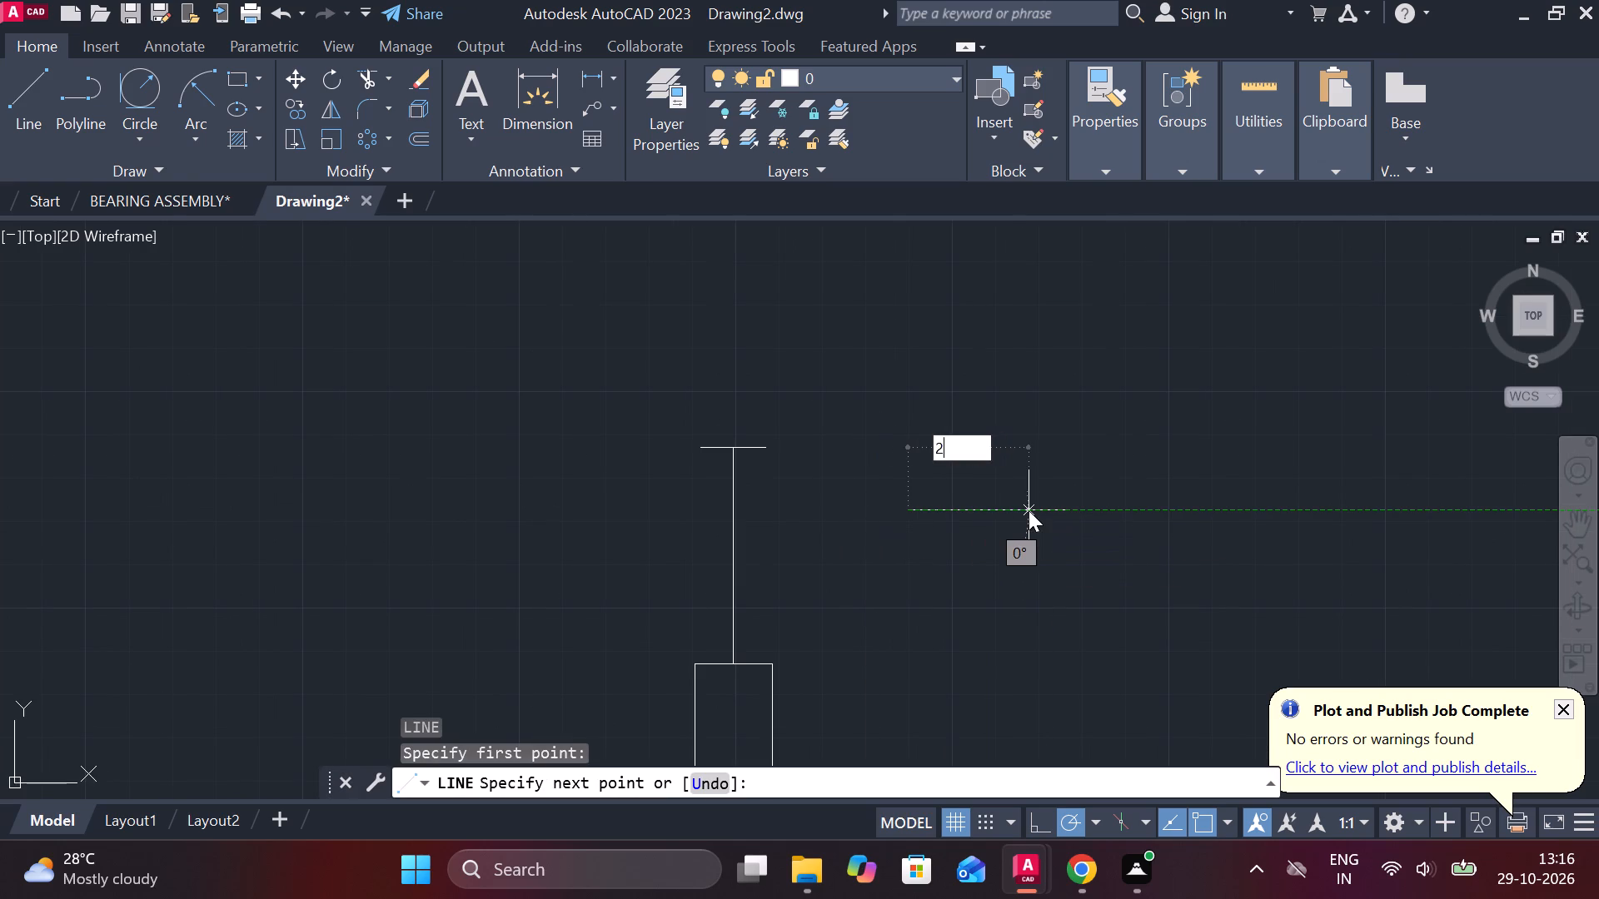
pyautogui.press('space')
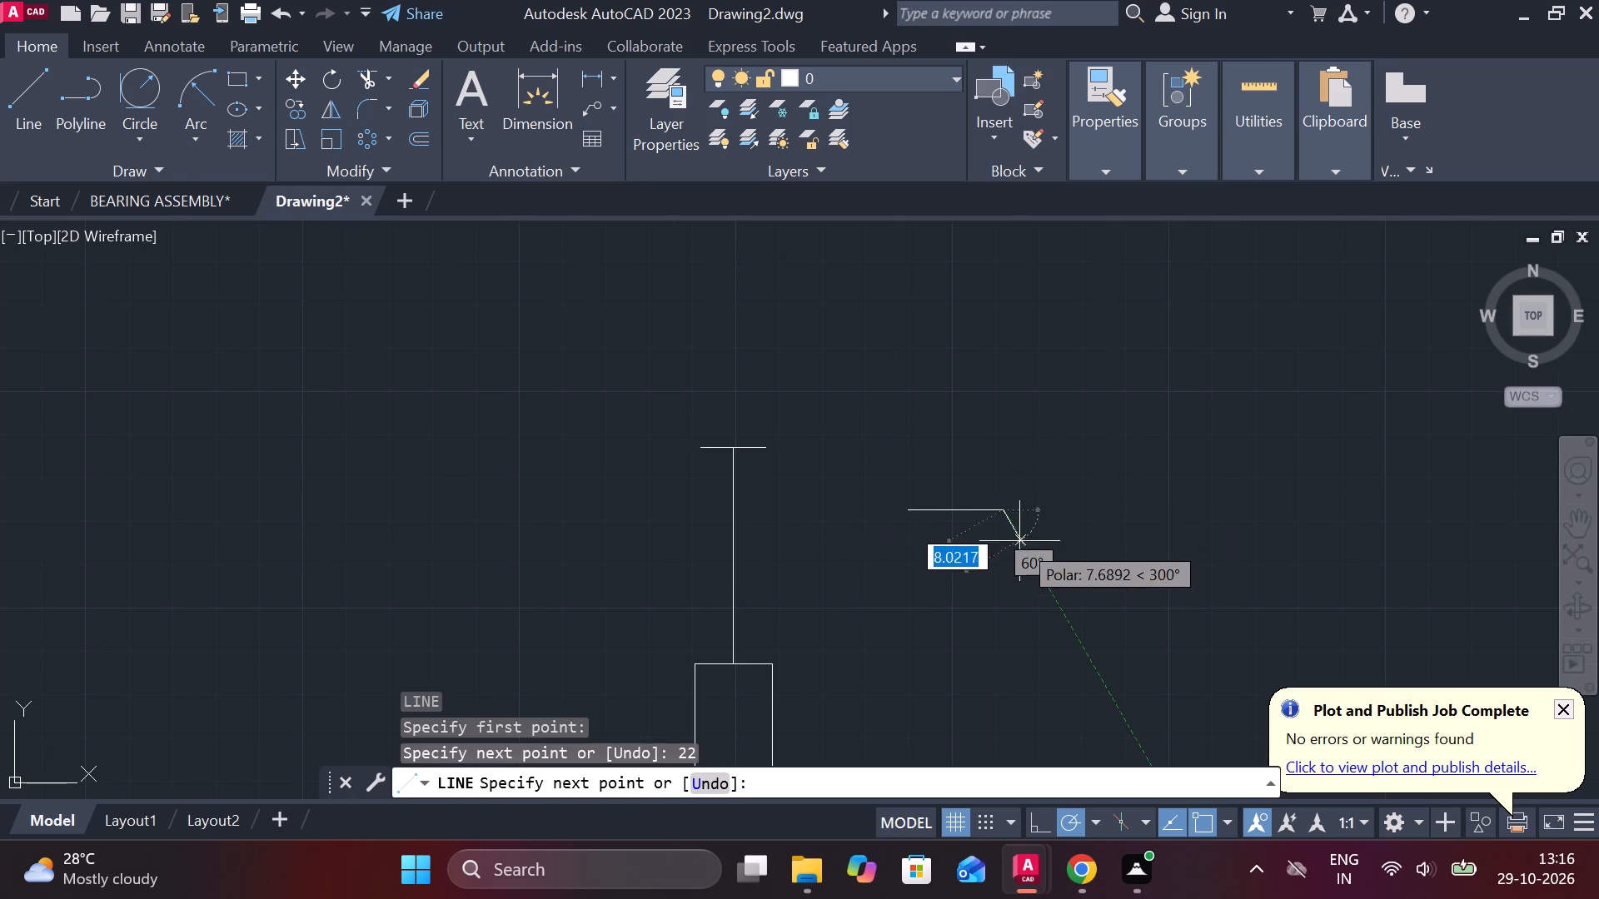
pyautogui.write('3')
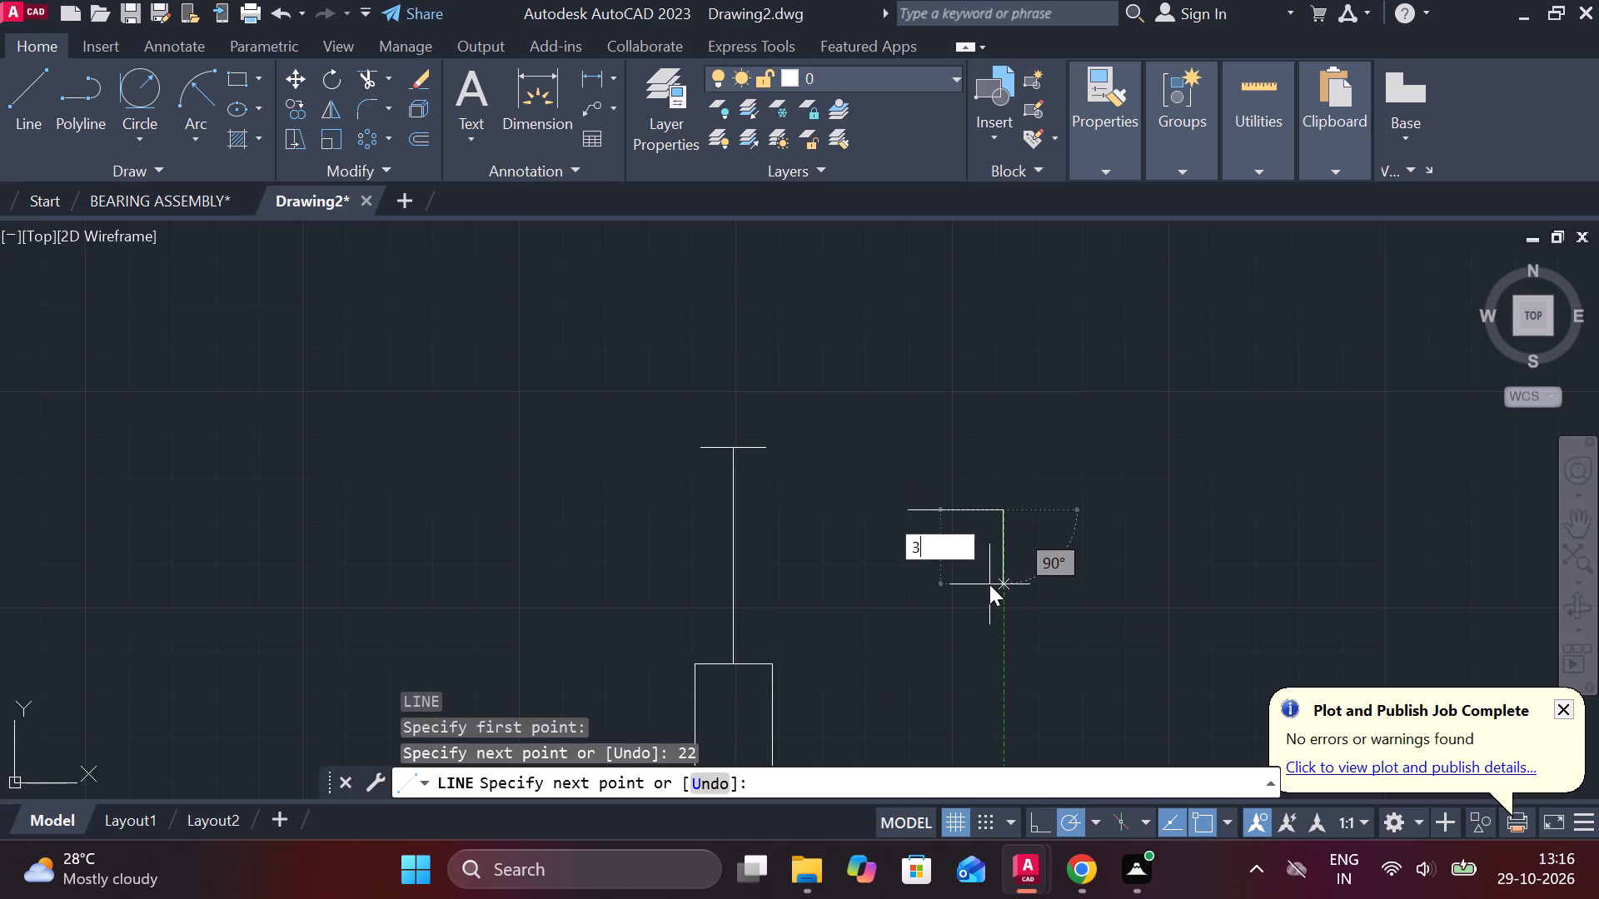
pyautogui.press('space')
pyautogui.write('22')
pyautogui.press('space')
pyautogui.click(915, 502)
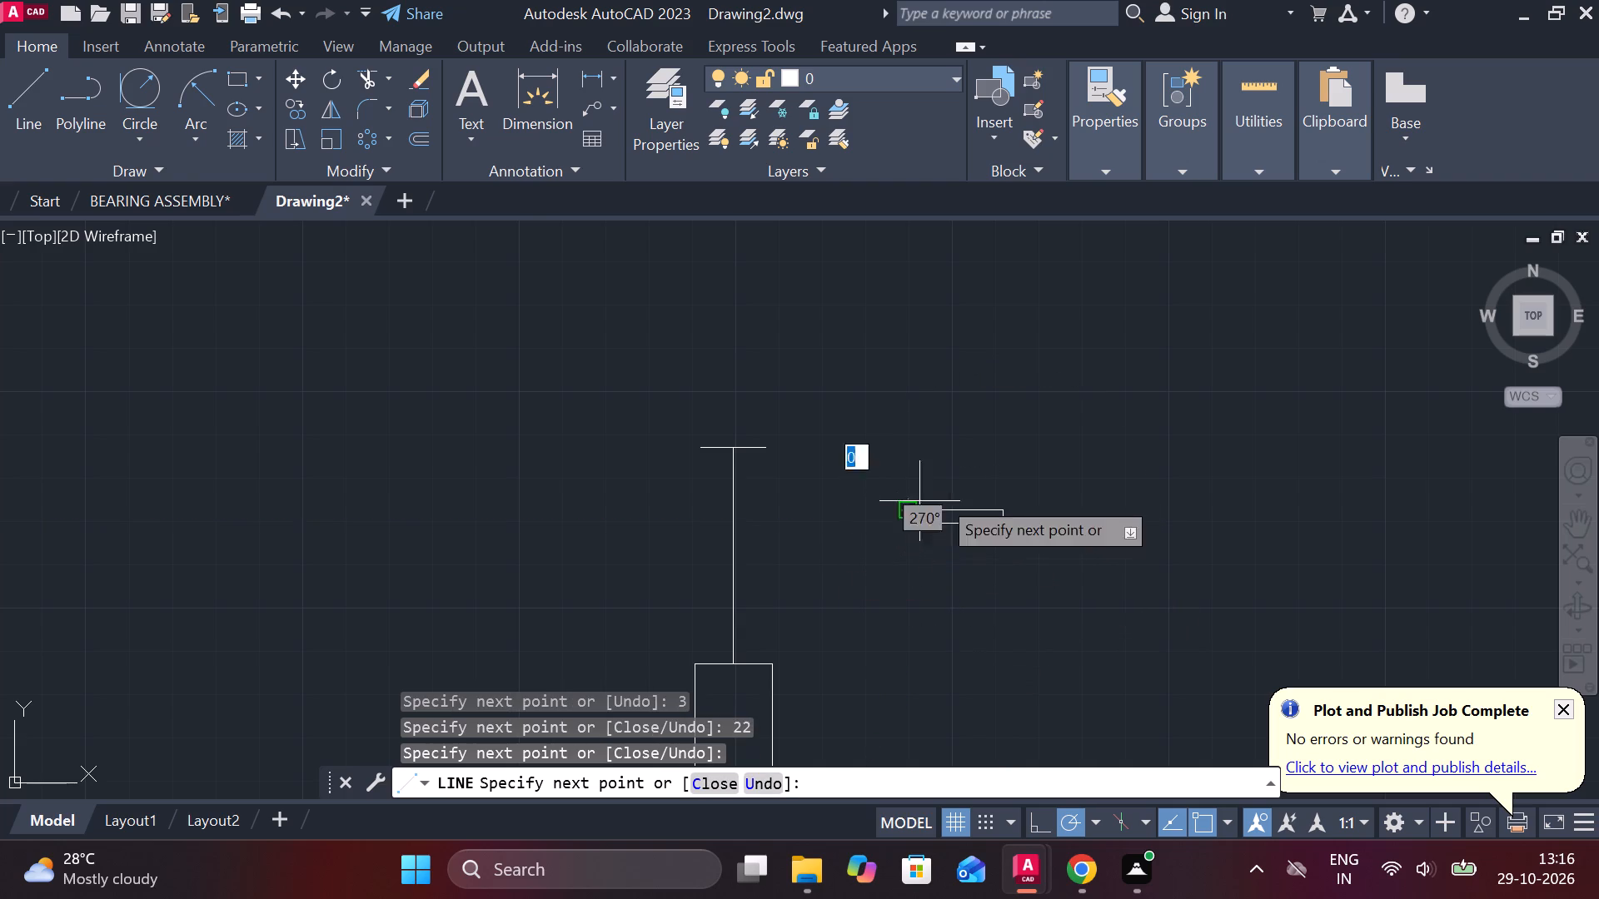
pyautogui.press('Escape')
pyautogui.scroll(1, 1054, 563)
pyautogui.moveTo(1044, 563); pyautogui.dragTo(939, 553, button='middle')
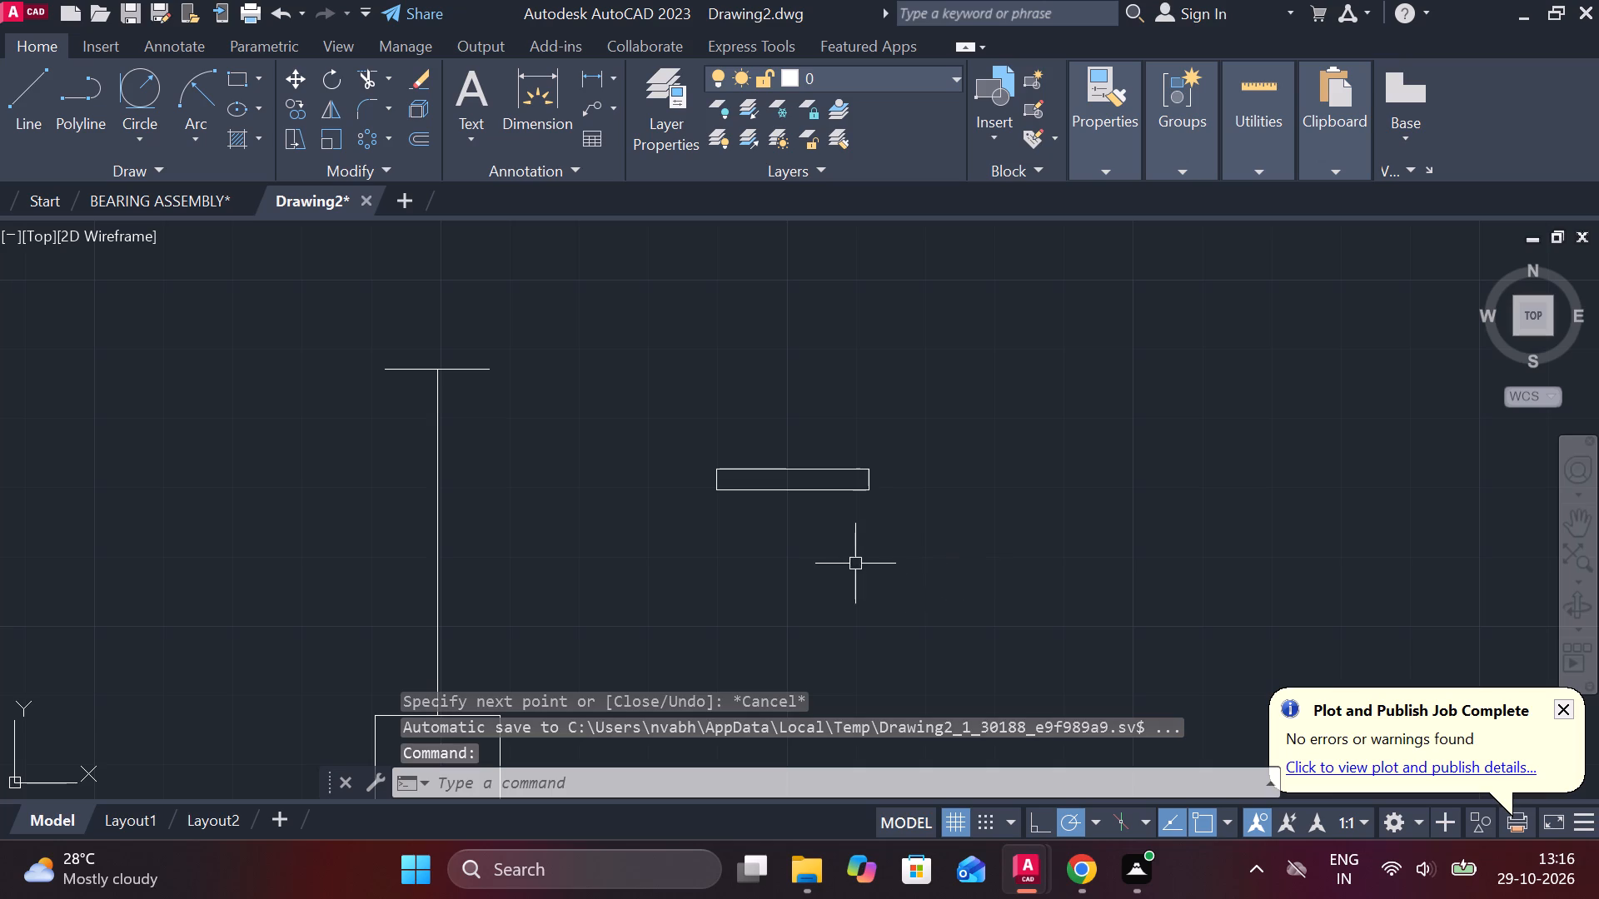
# Offset the bottom edge of the 22 × 3 rectangle downward by 3 units.
pyautogui.click(782, 495)
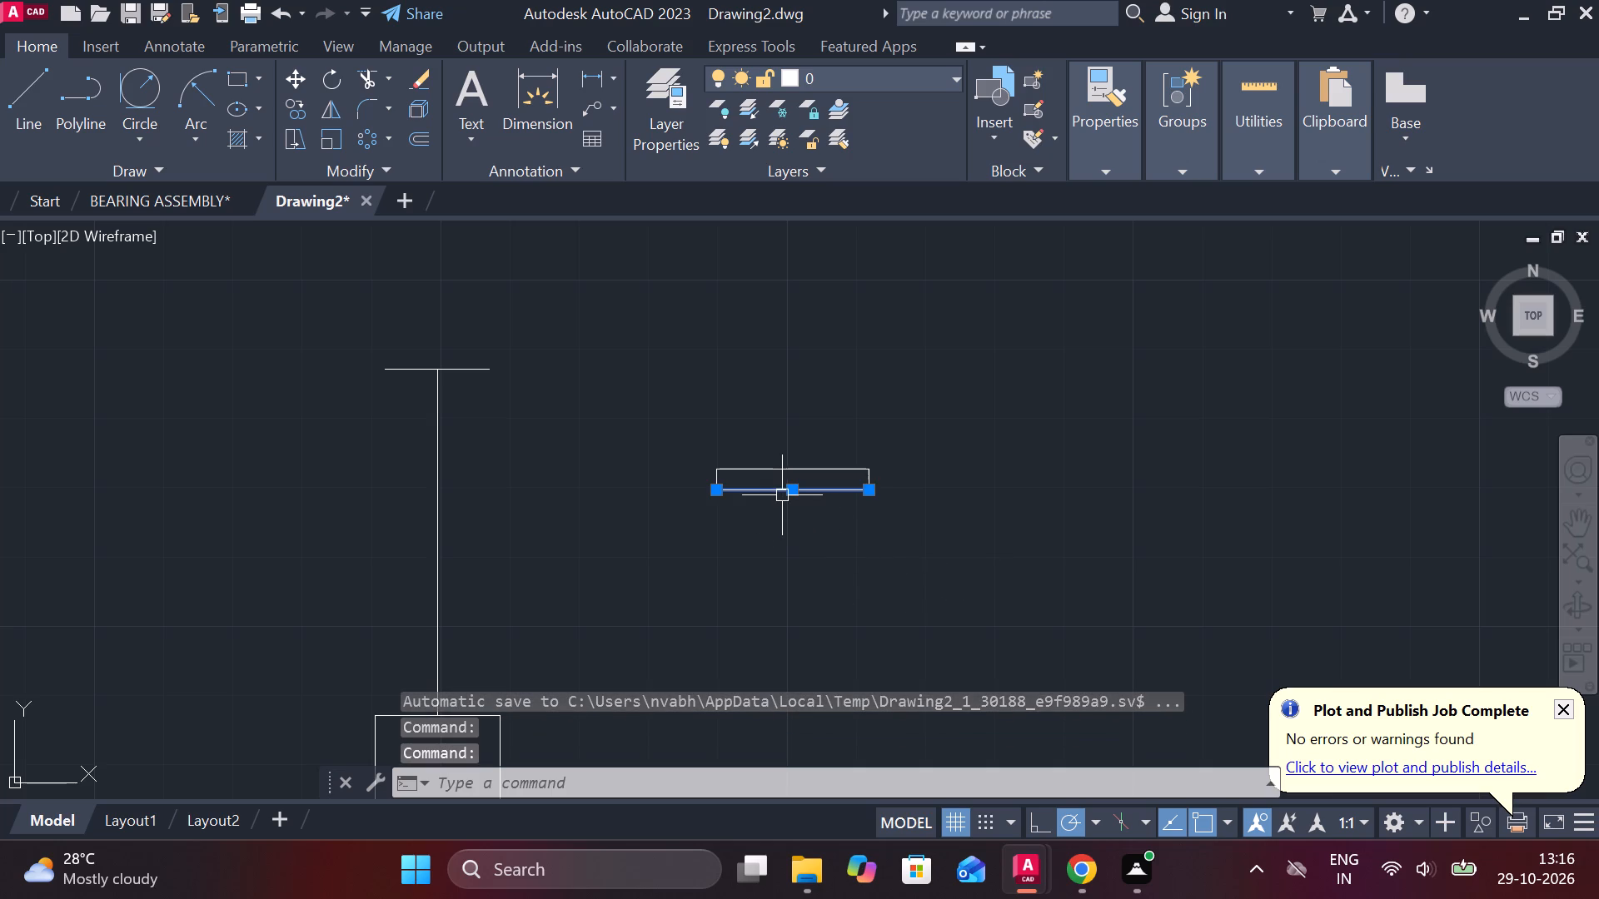
pyautogui.press('o')
pyautogui.press('Return')
pyautogui.press('Return')
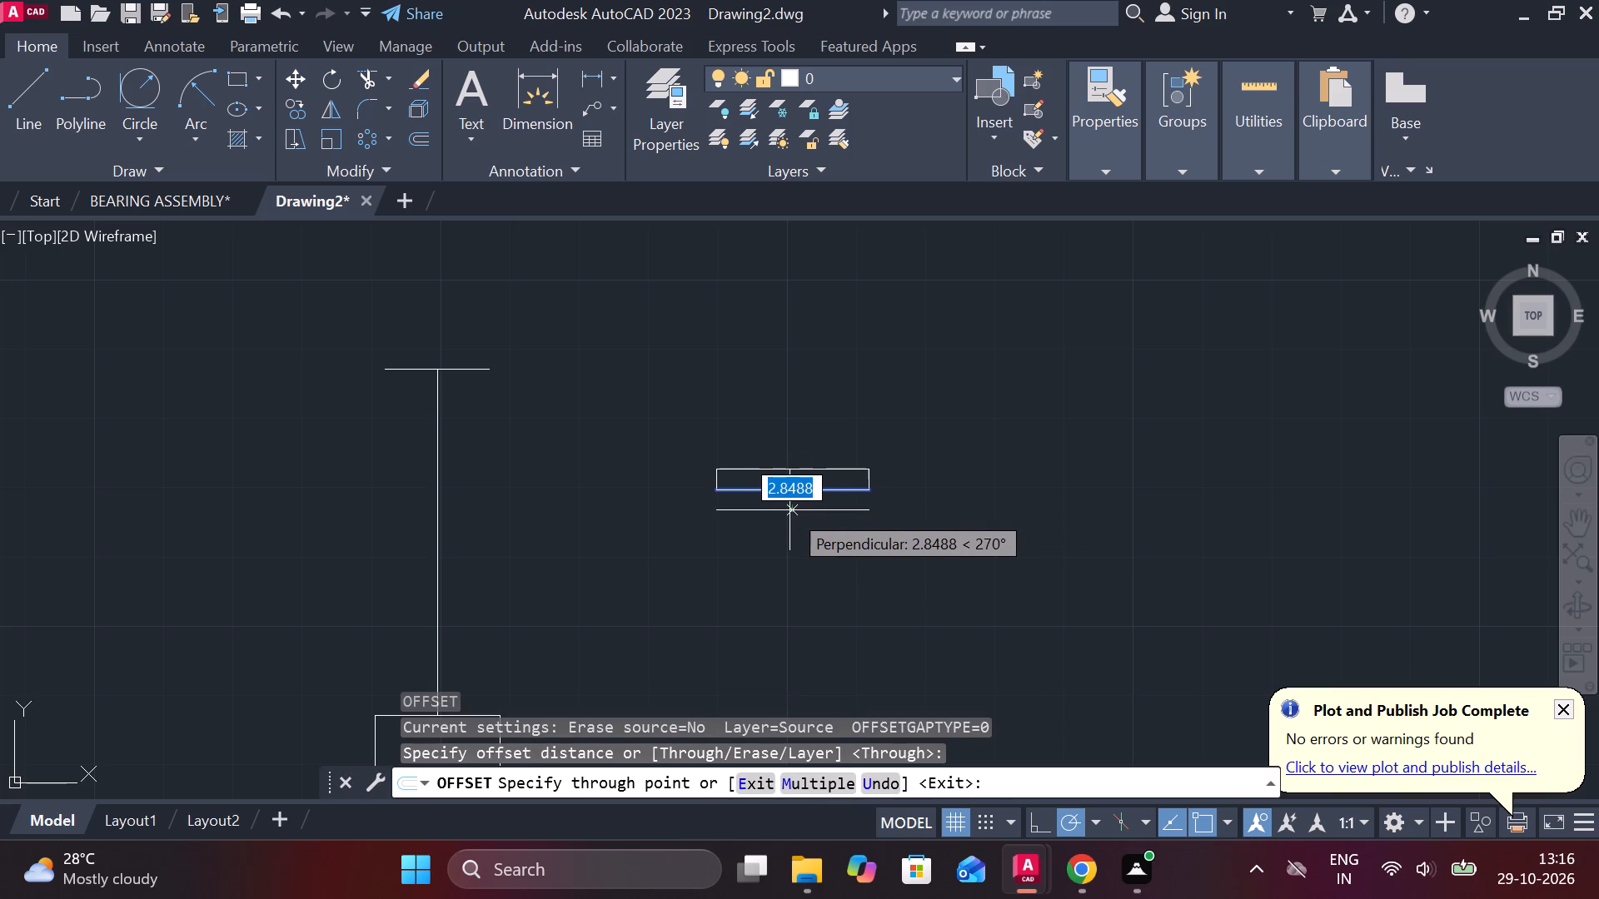
pyautogui.write('3')
pyautogui.press('space')
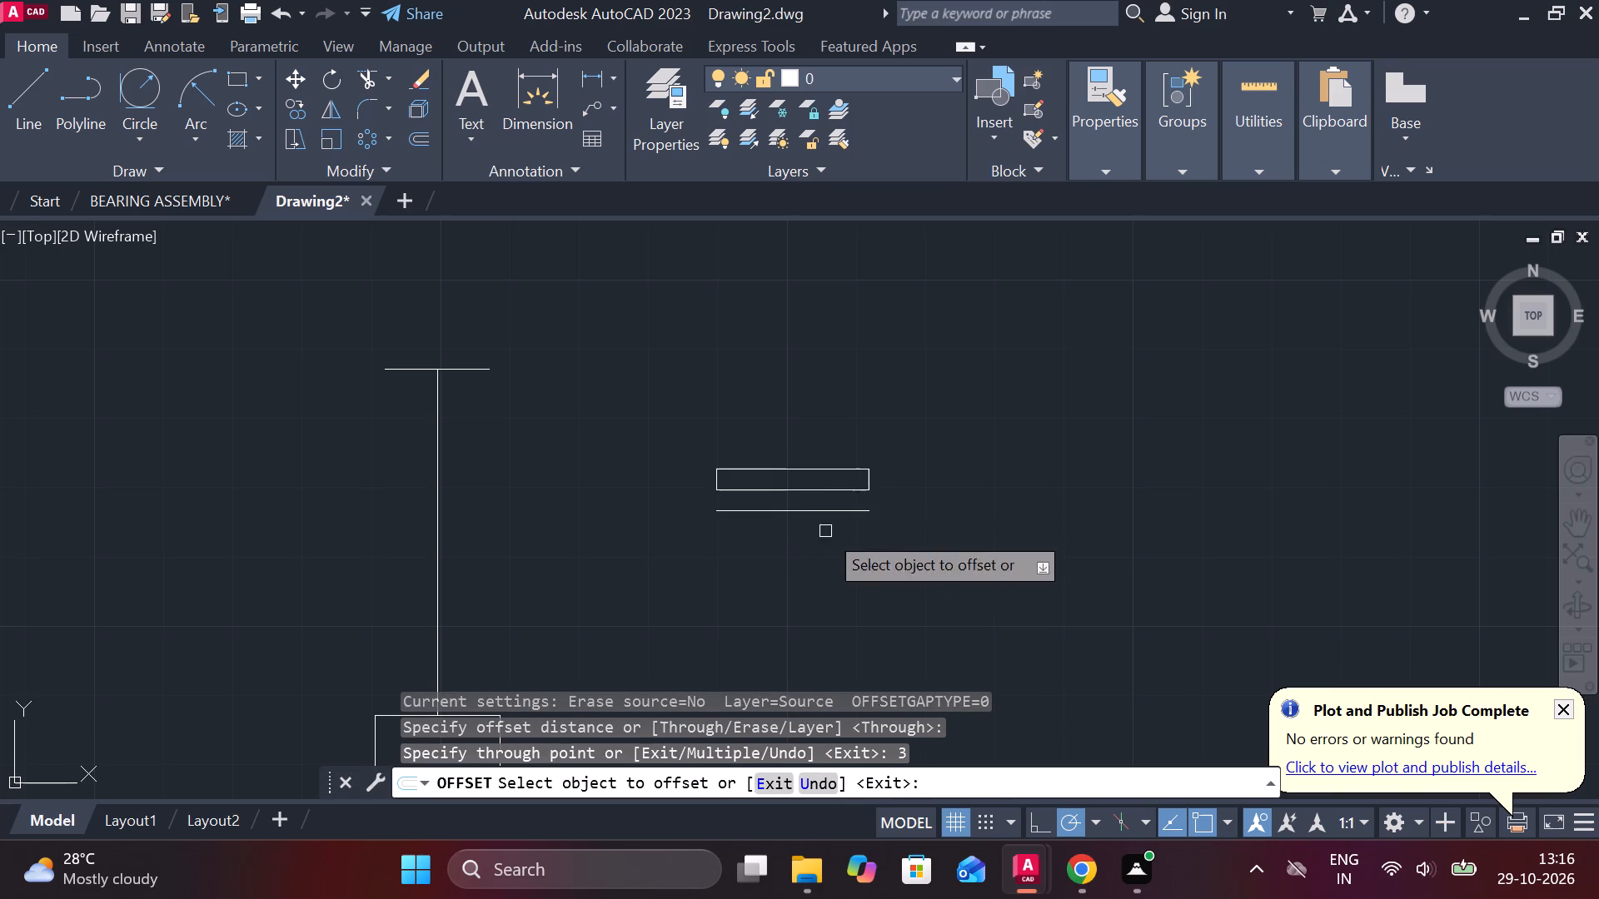
pyautogui.press('Escape')
# Draw a vertical line joining the midpoints of the rectangle's bottom edge and the offset line below it.
pyautogui.press('l')
pyautogui.press('Return')
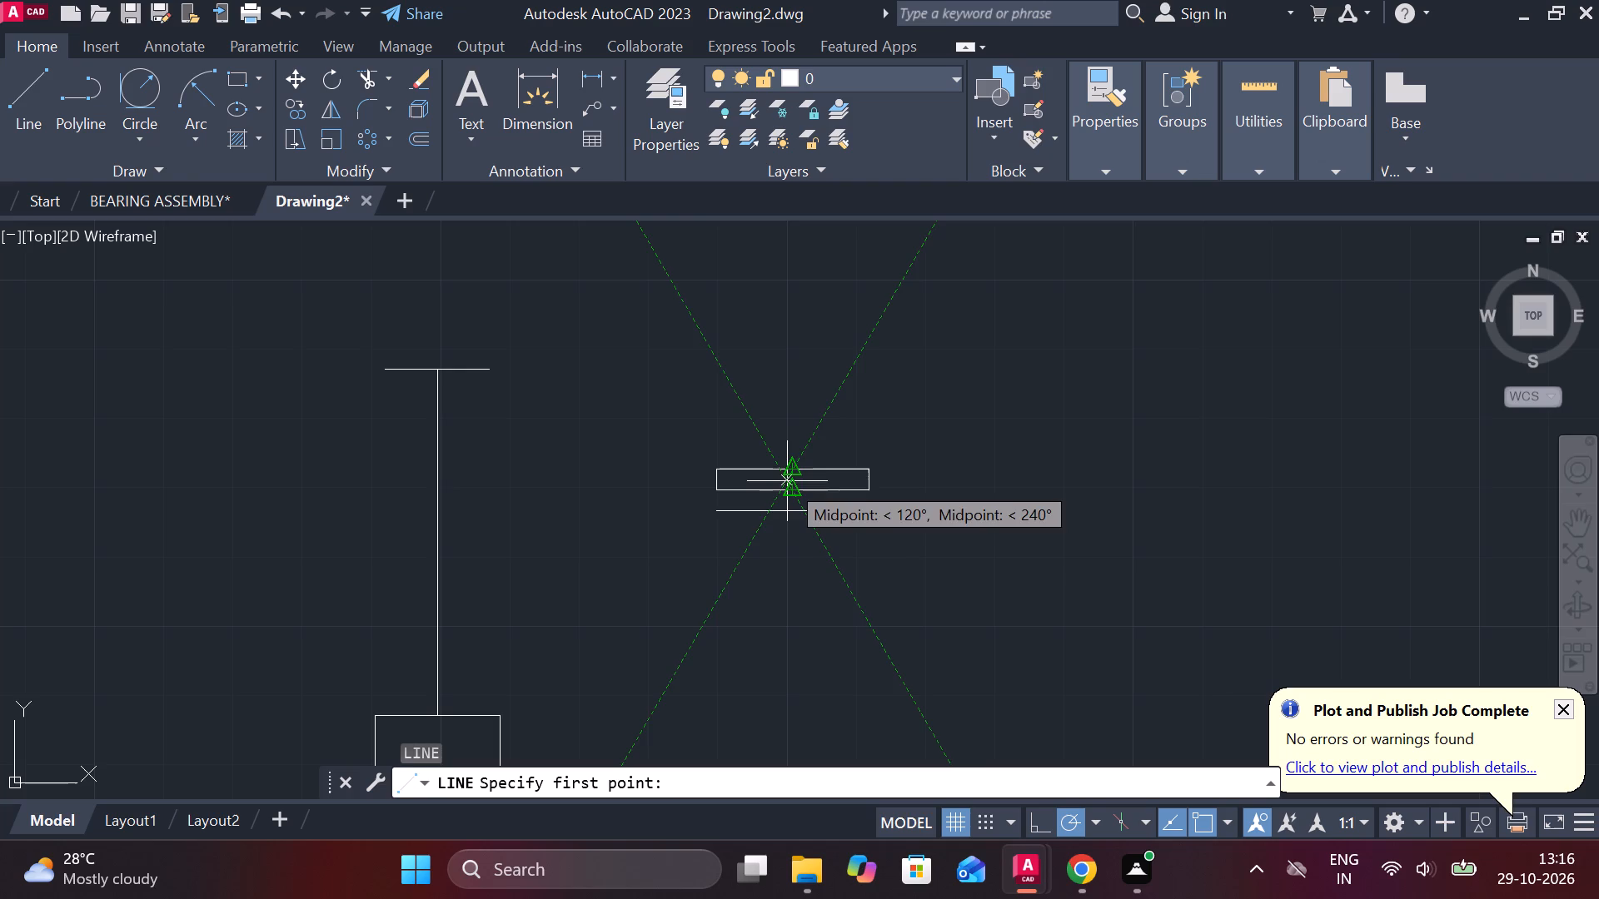
pyautogui.scroll(2, 789, 494)
pyautogui.click(790, 494)
pyautogui.click(790, 539)
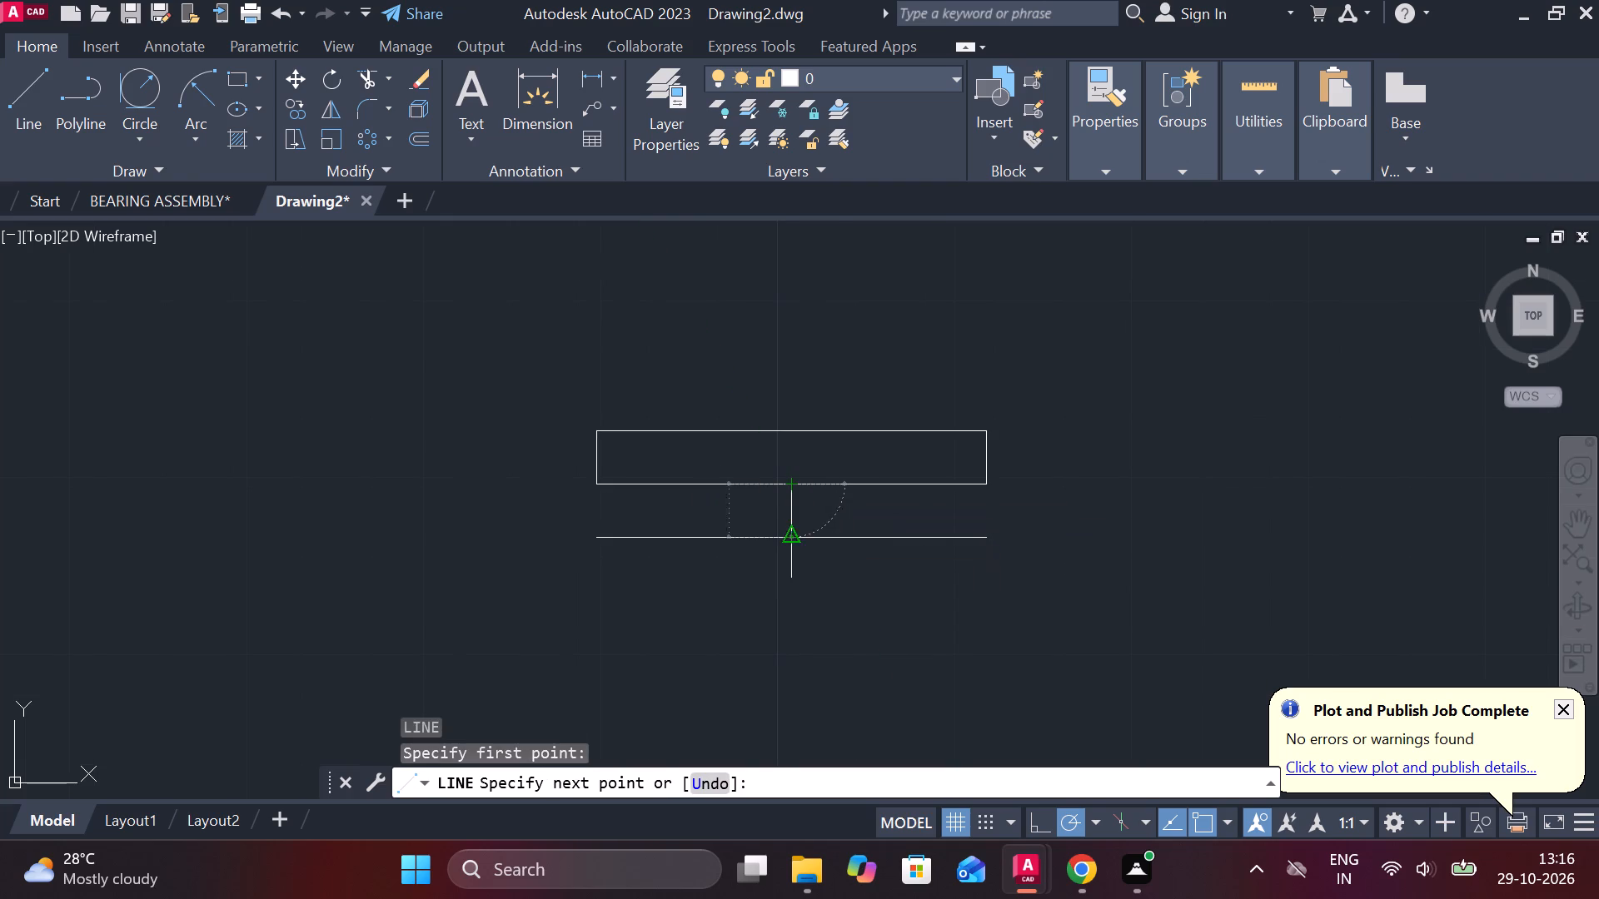
pyautogui.press('Escape')
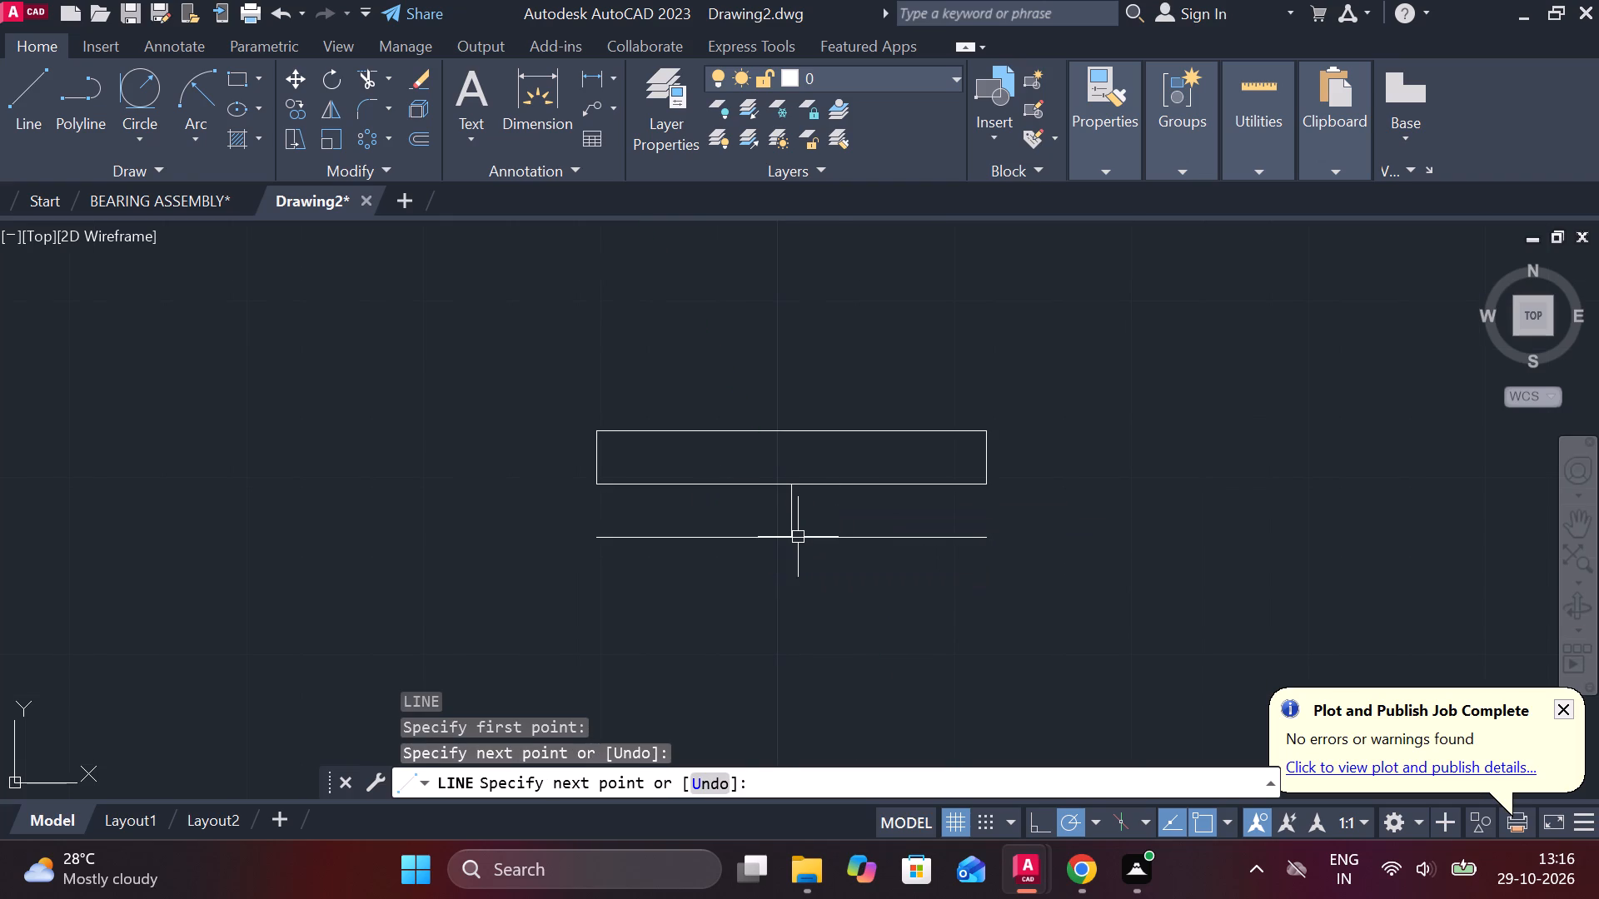
# Offset the short vertical centre line by 5 units to each side.
pyautogui.click(791, 504)
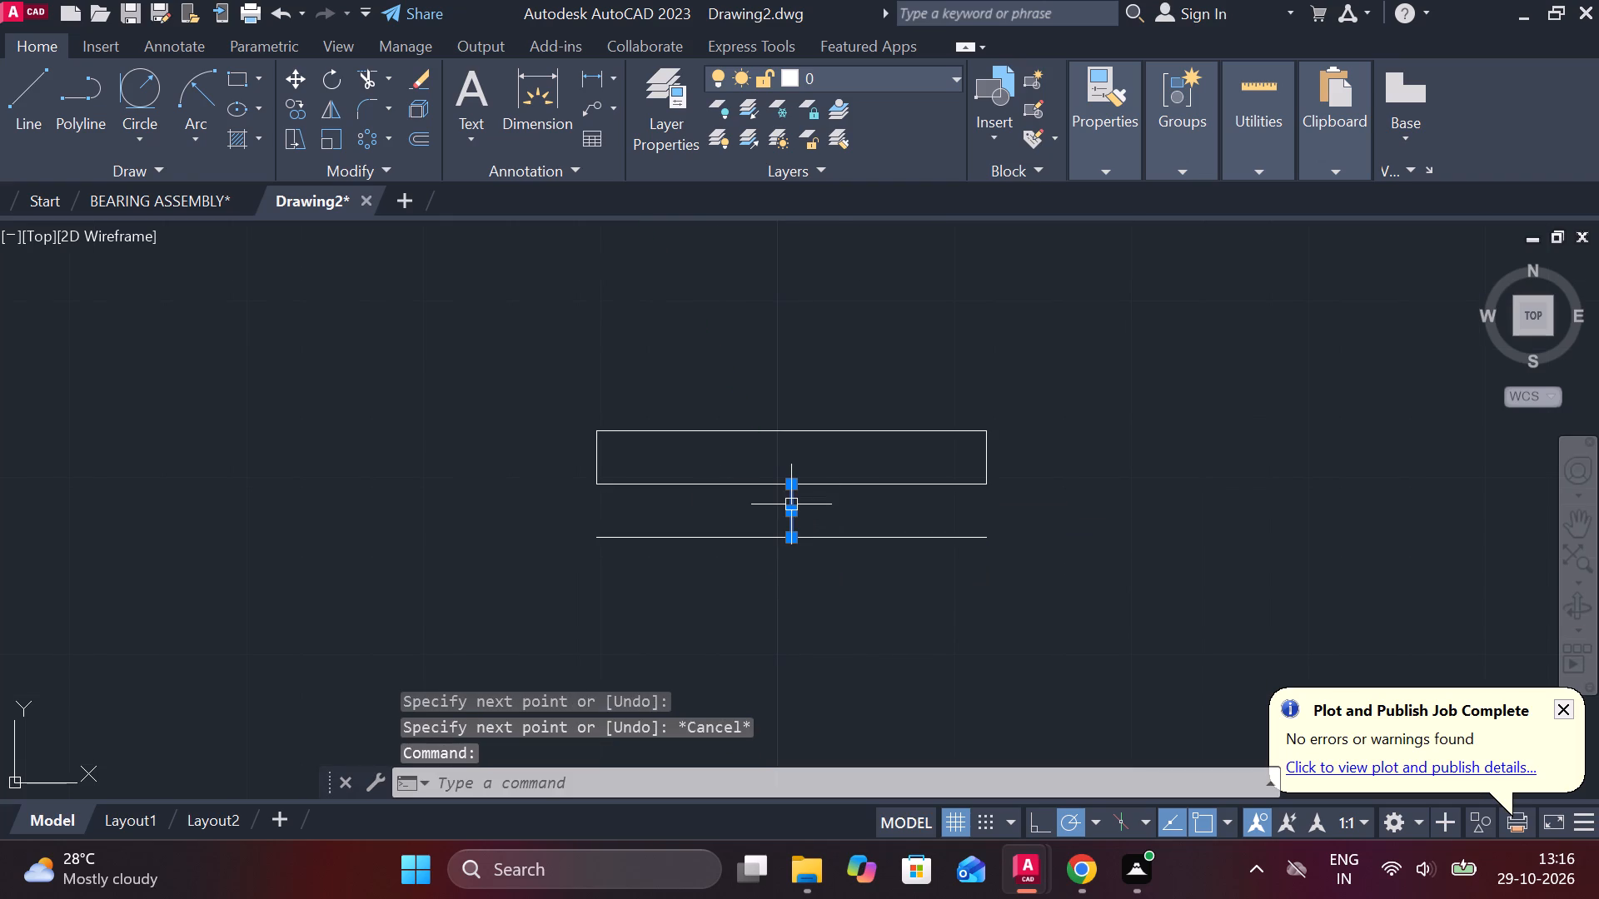
pyautogui.press('o')
pyautogui.press('Return')
pyautogui.press('Return')
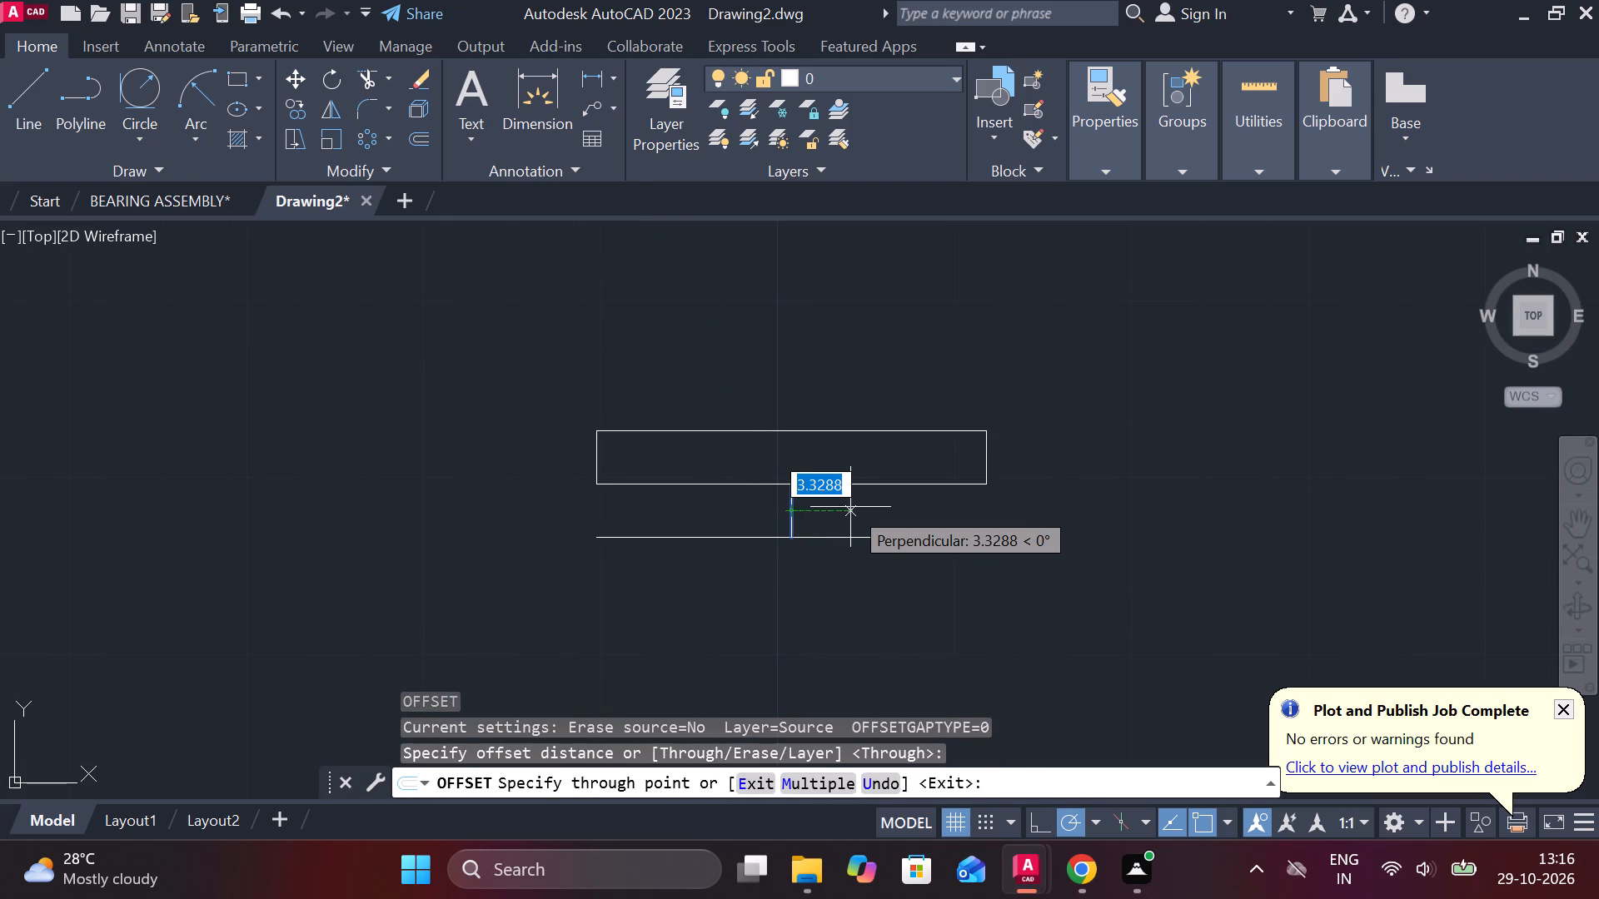
pyautogui.write('5')
pyautogui.press('space')
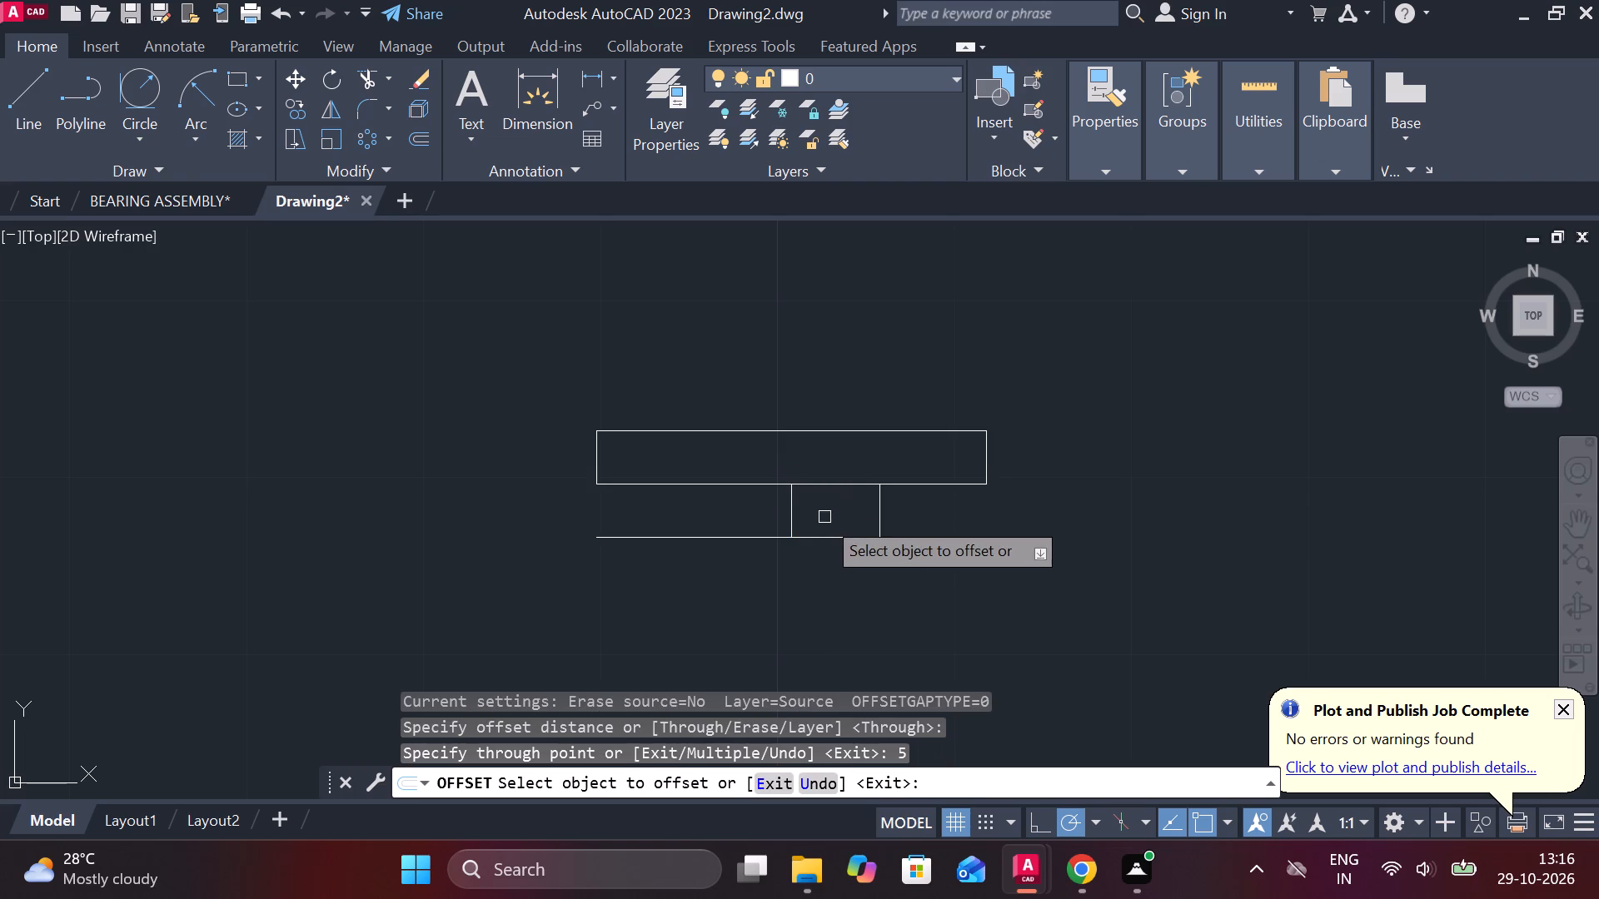
pyautogui.click(795, 514)
pyautogui.write('5')
pyautogui.press('space')
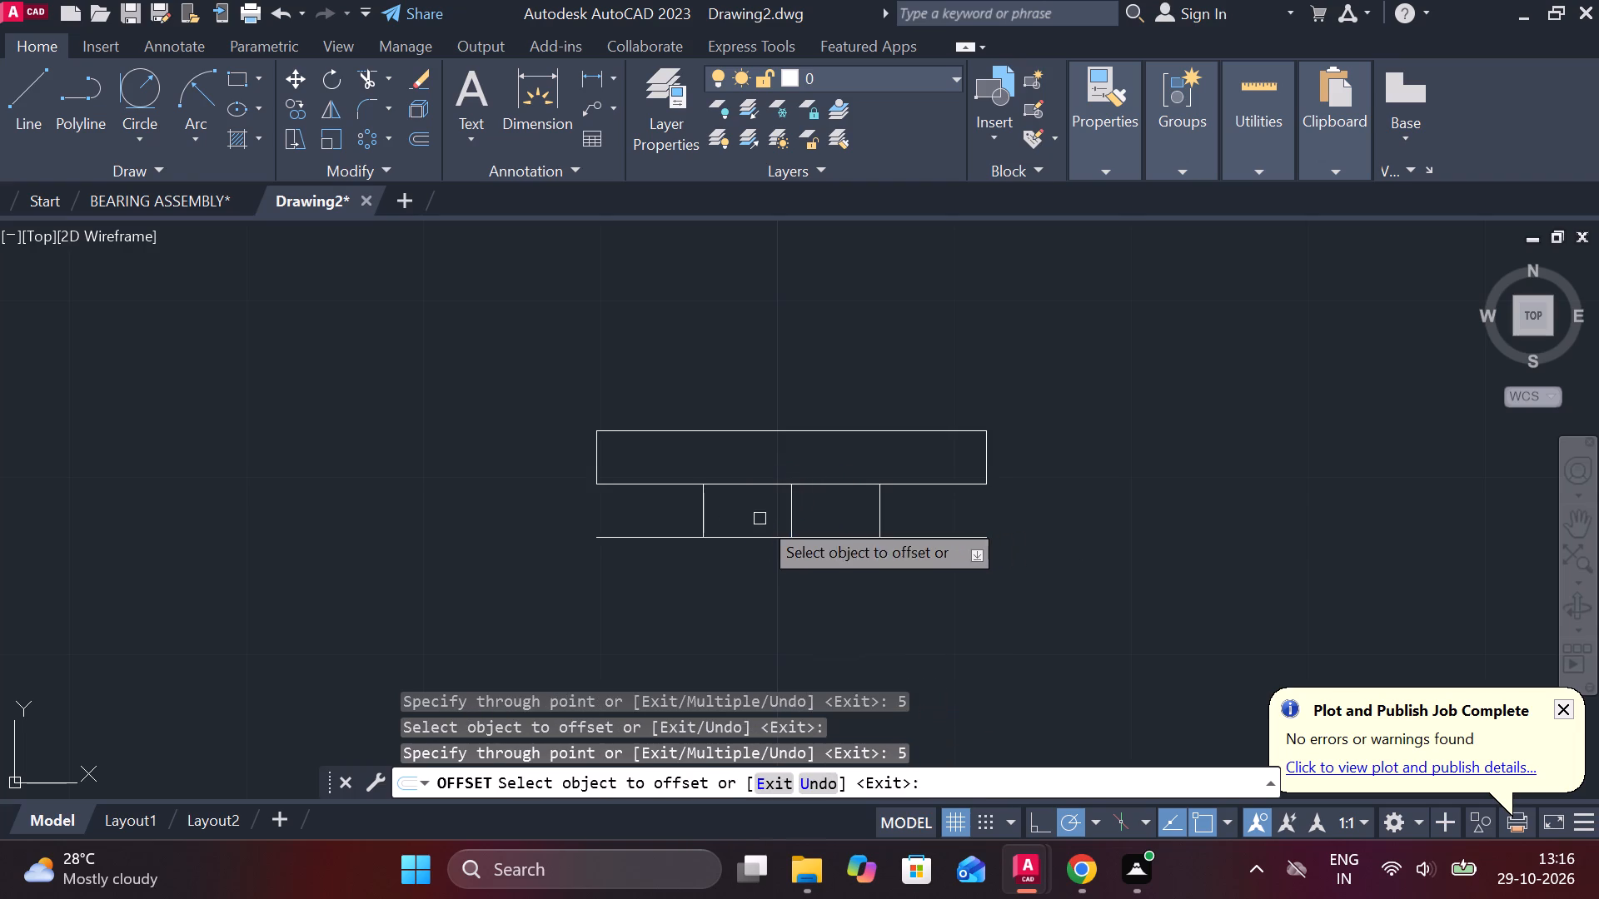
pyautogui.press('Escape')
# Trim both ends of the lower horizontal line back to the two offset vertical lines.
pyautogui.write('TR')
pyautogui.press('space')
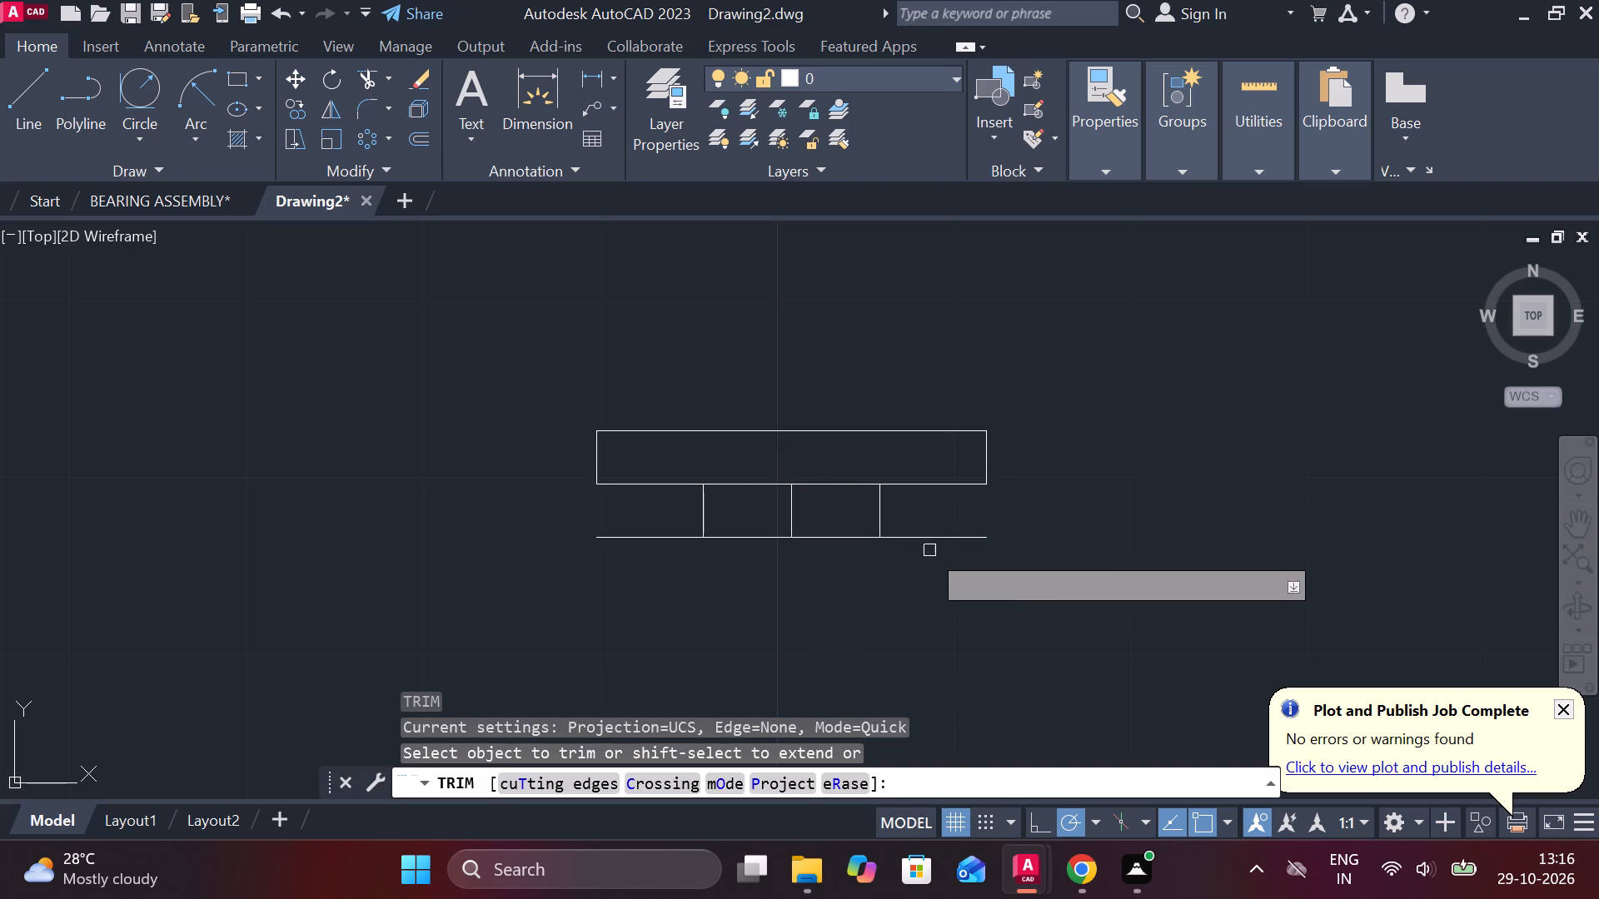
pyautogui.click(914, 538)
pyautogui.click(663, 535)
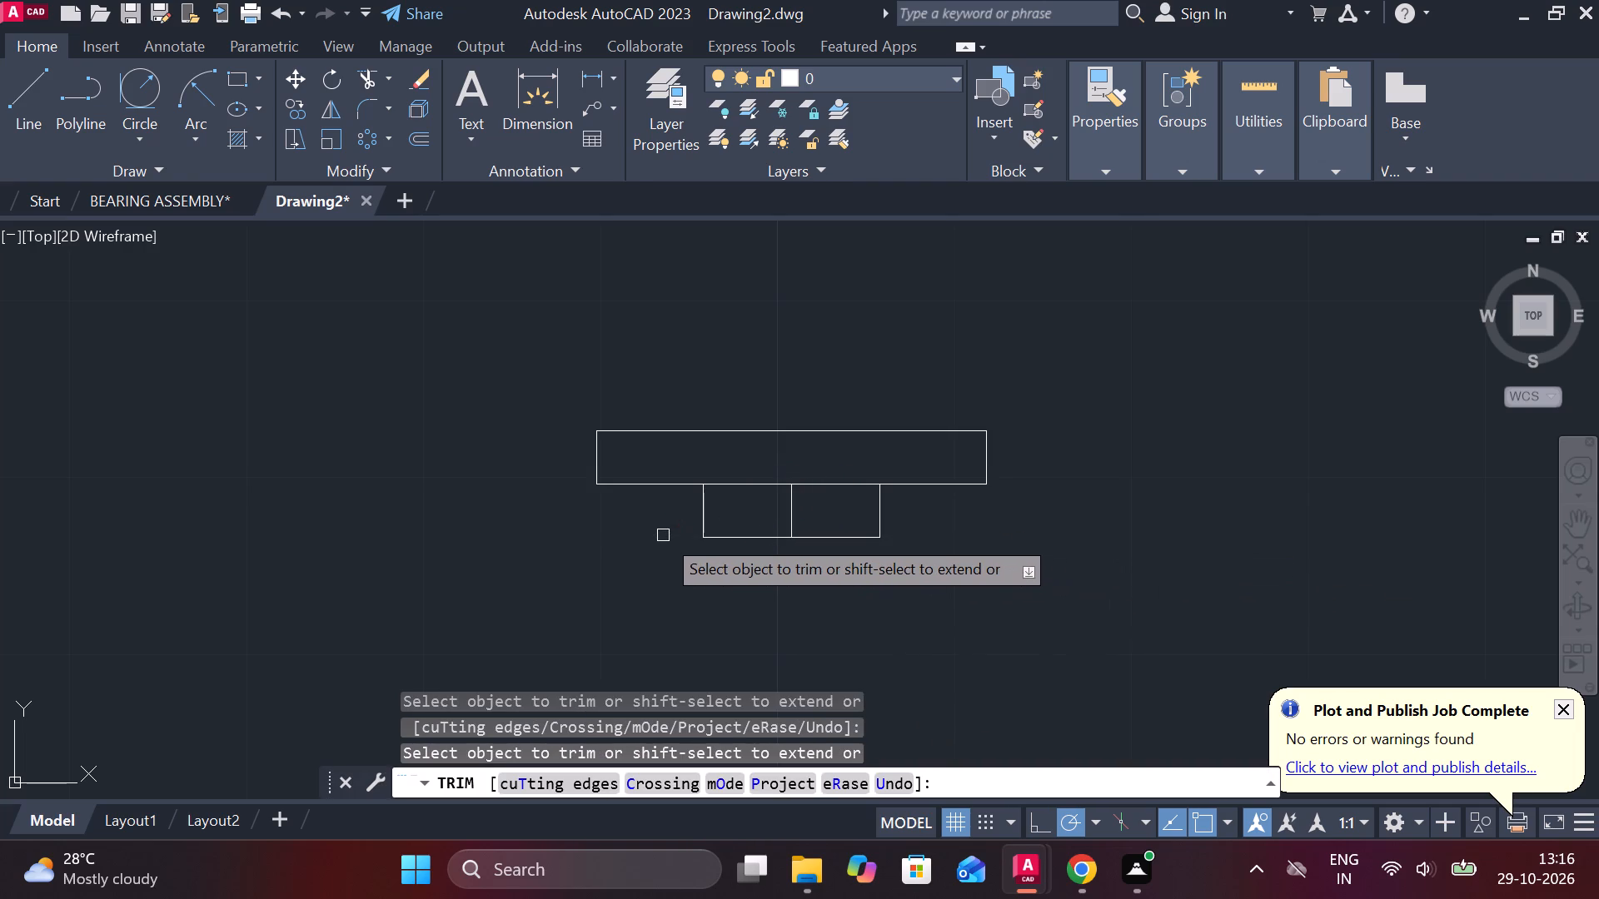
pyautogui.press('Escape')
# Draw slanted lines from both ends of the shortened lower line to the rectangle's bottom corners.
pyautogui.press('l')
pyautogui.press('Return')
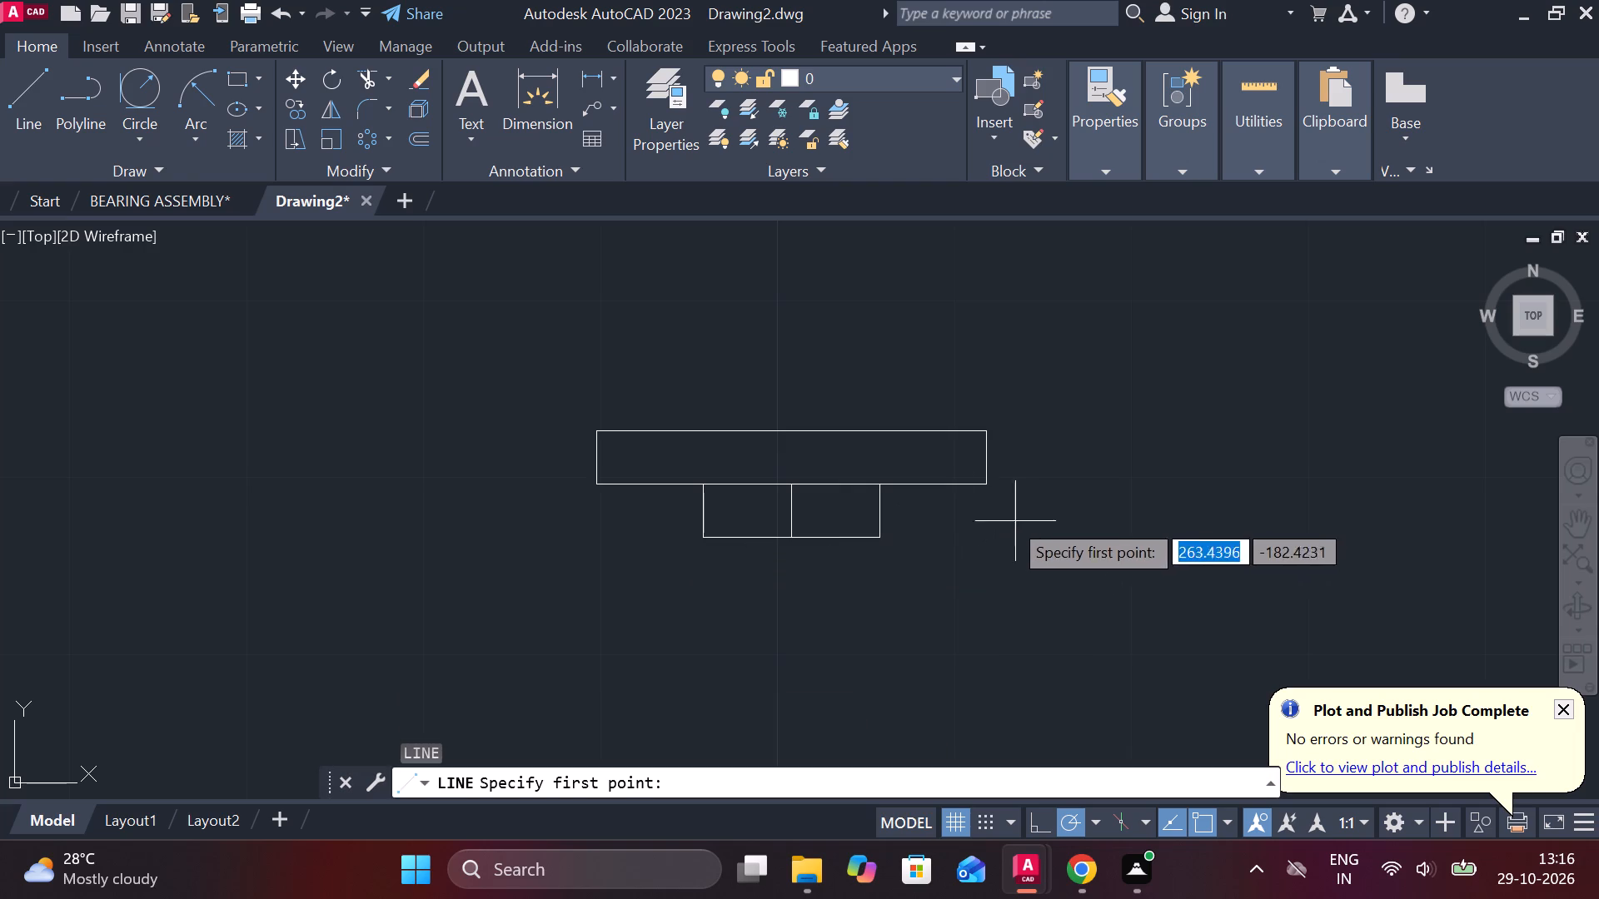
pyautogui.click(886, 532)
pyautogui.click(989, 479)
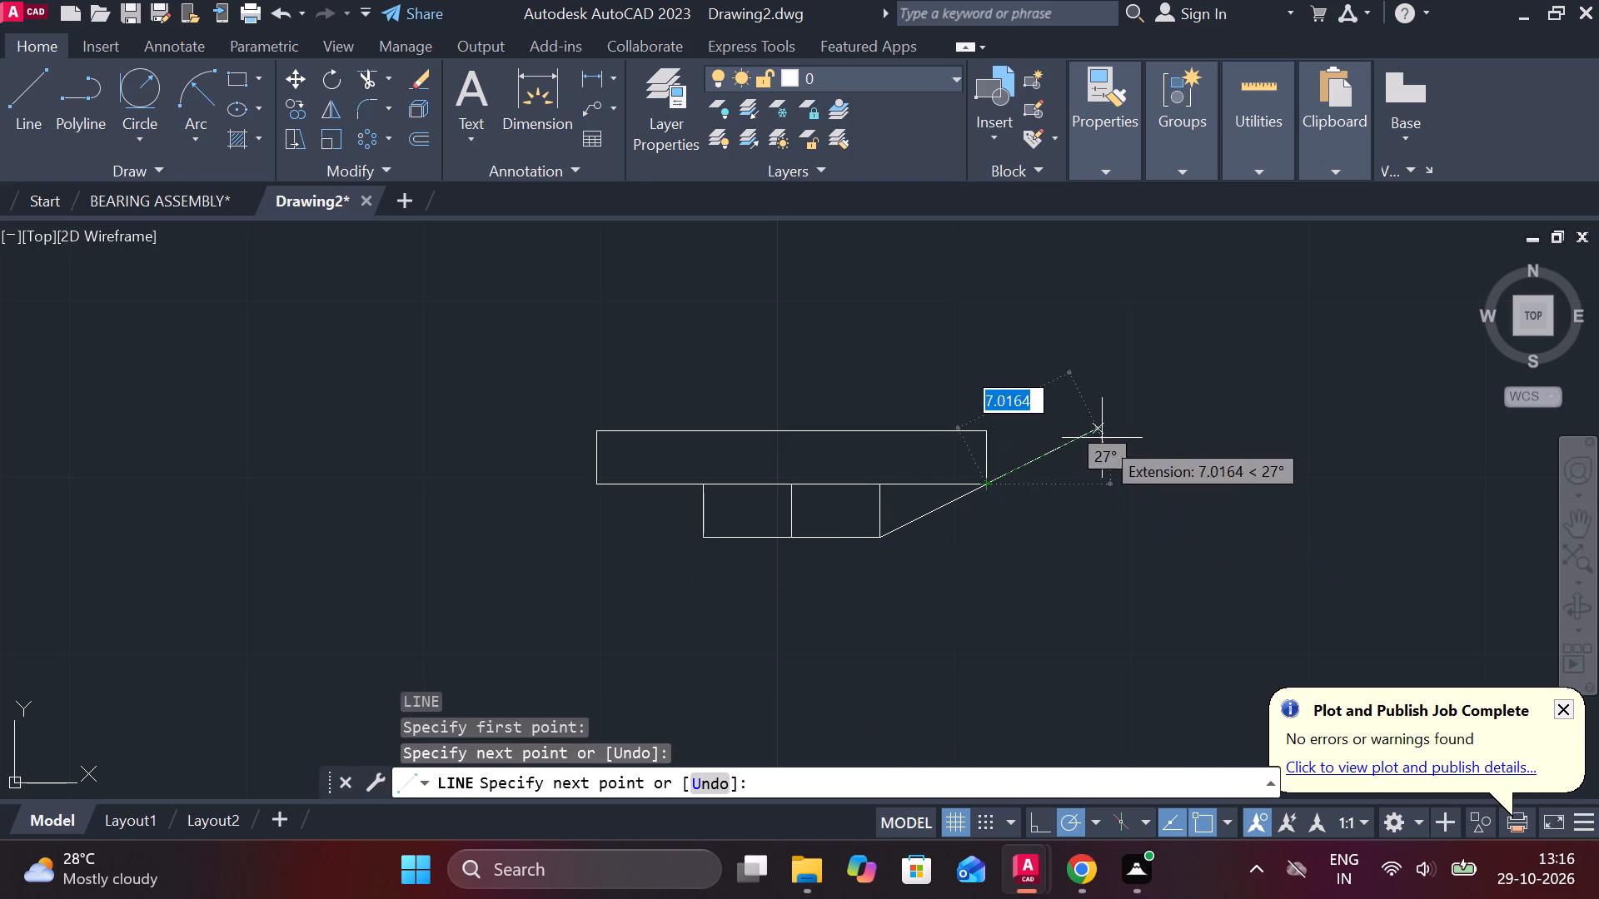
pyautogui.press('Escape')
pyautogui.press('space')
pyautogui.click(710, 542)
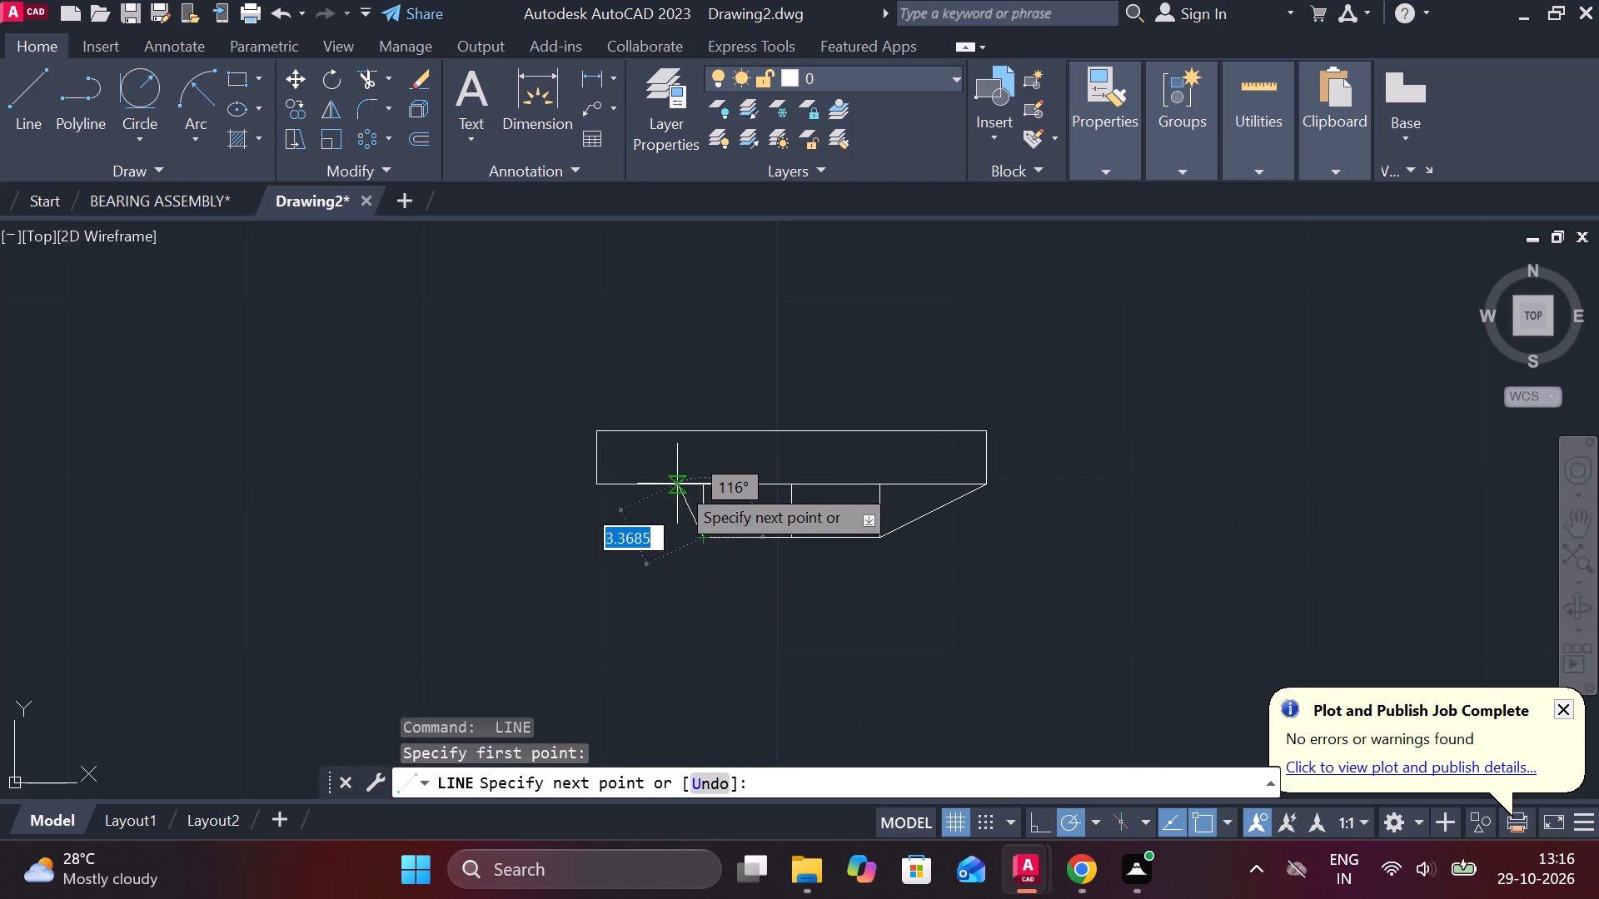
pyautogui.click(604, 489)
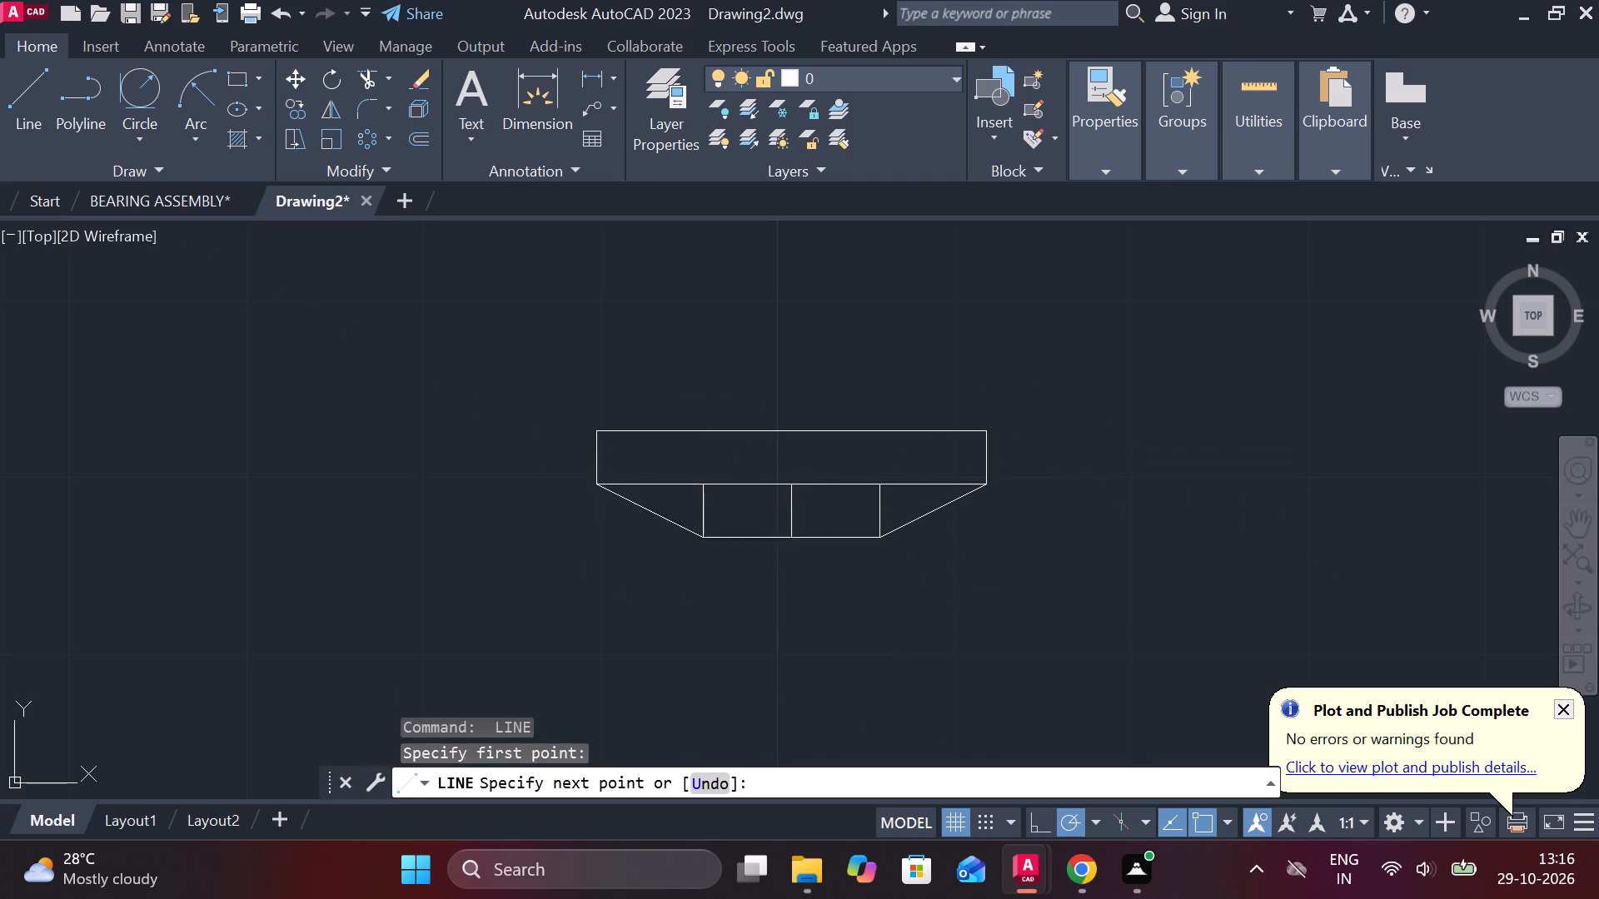
pyautogui.press('Escape')
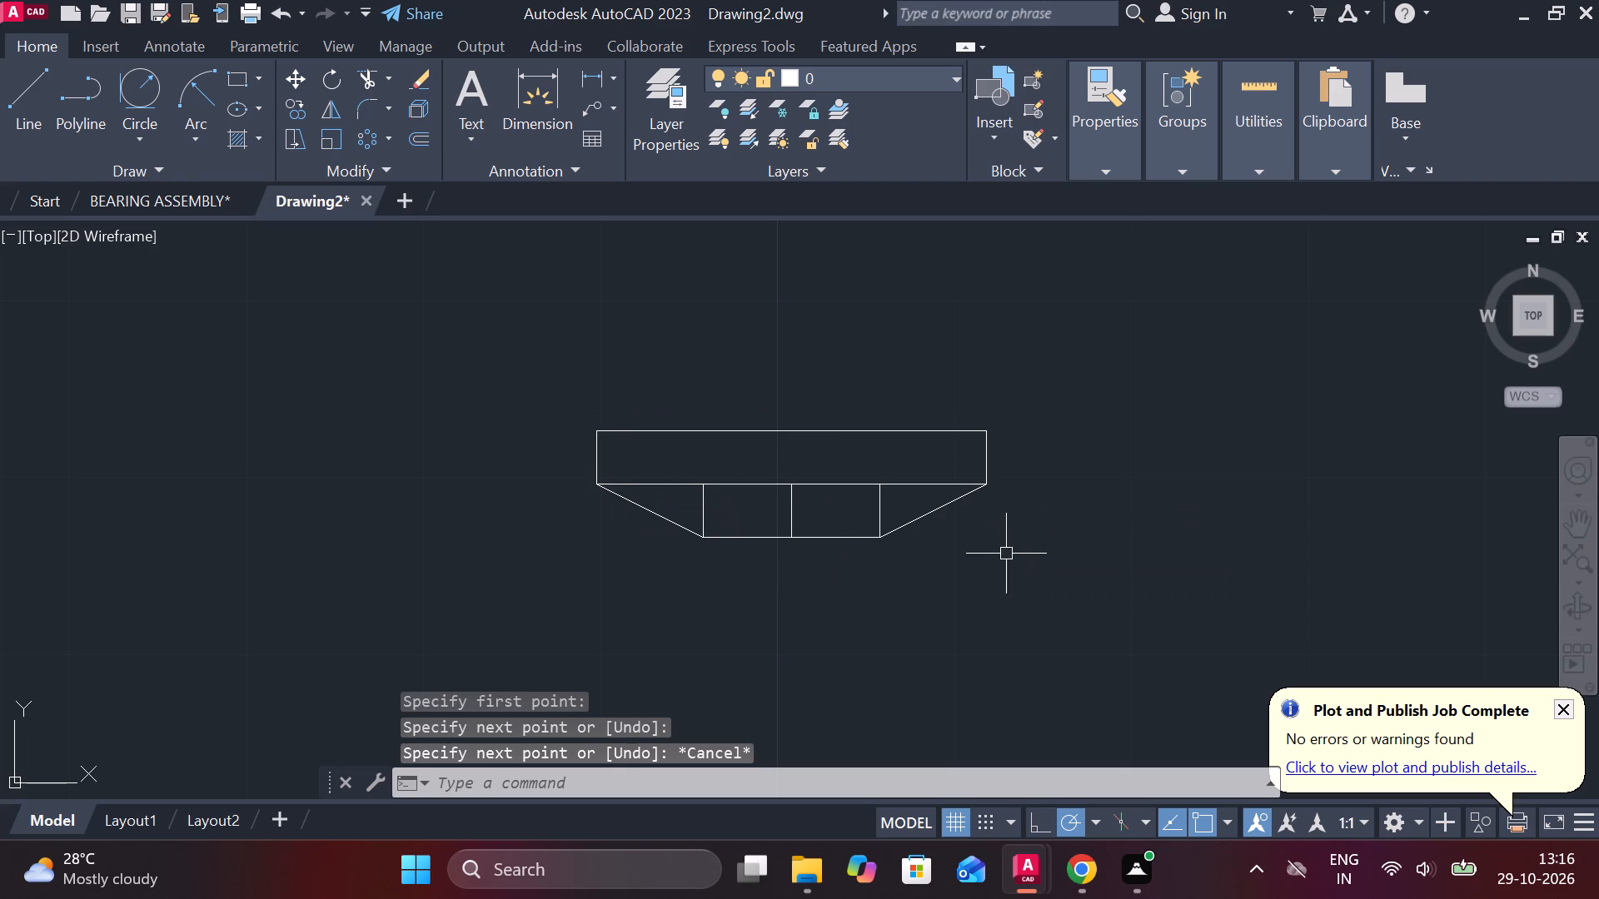
# Trim away the two offset vertical lines inside the tapered section, keeping the centre line.
pyautogui.write('TR')
pyautogui.press('space')
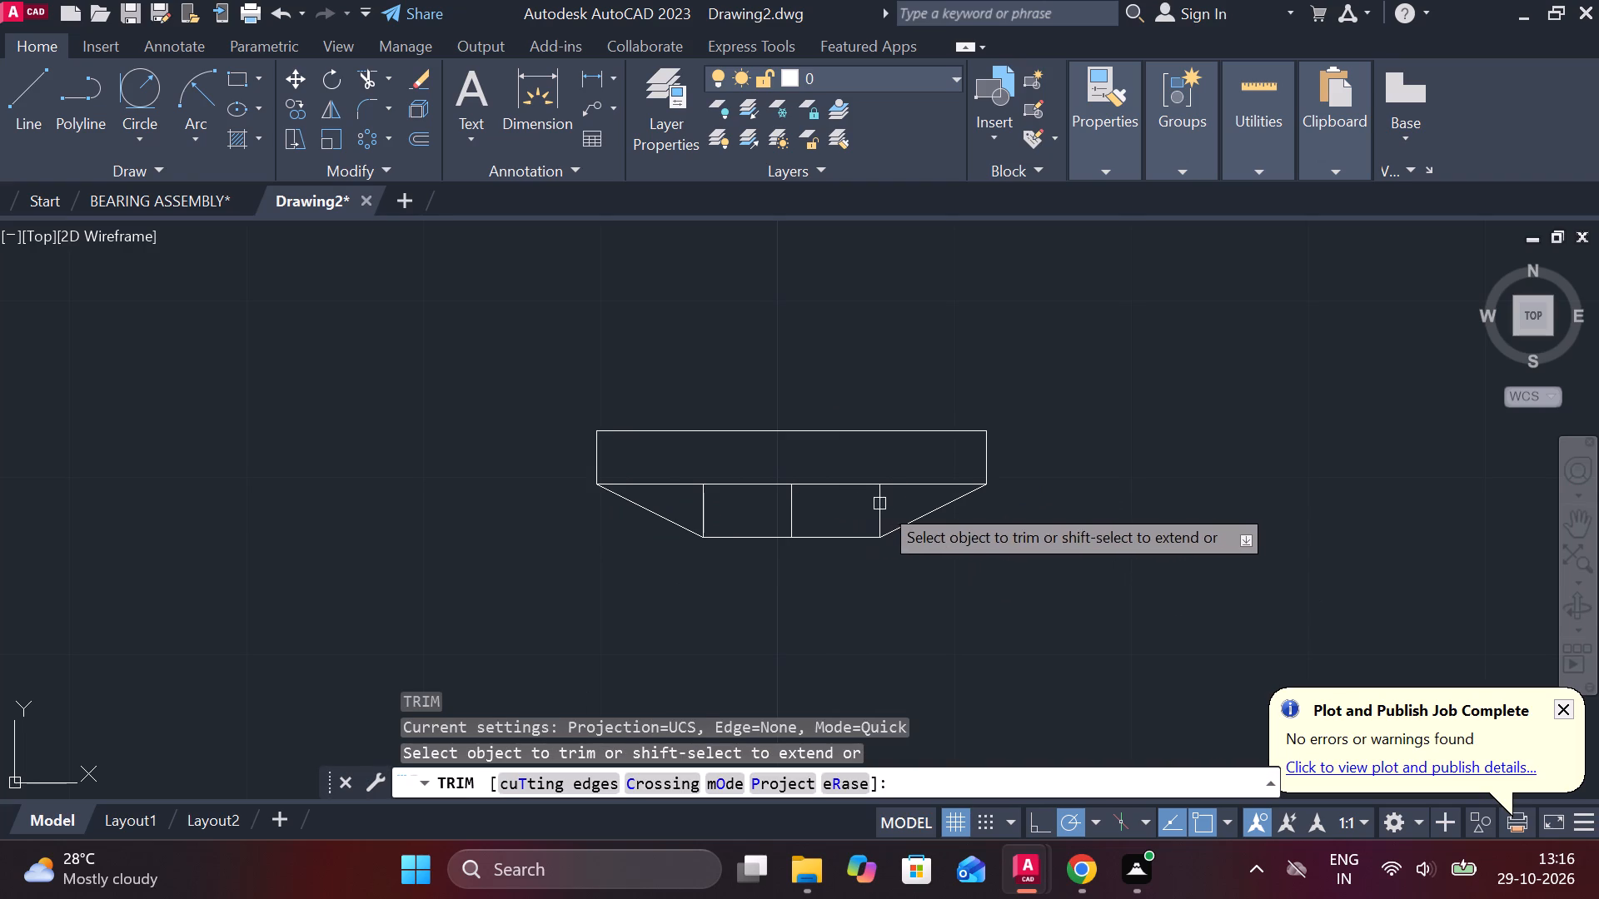
pyautogui.click(884, 504)
pyautogui.click(700, 507)
pyautogui.moveTo(965, 608); pyautogui.dragTo(965, 609, button='middle')
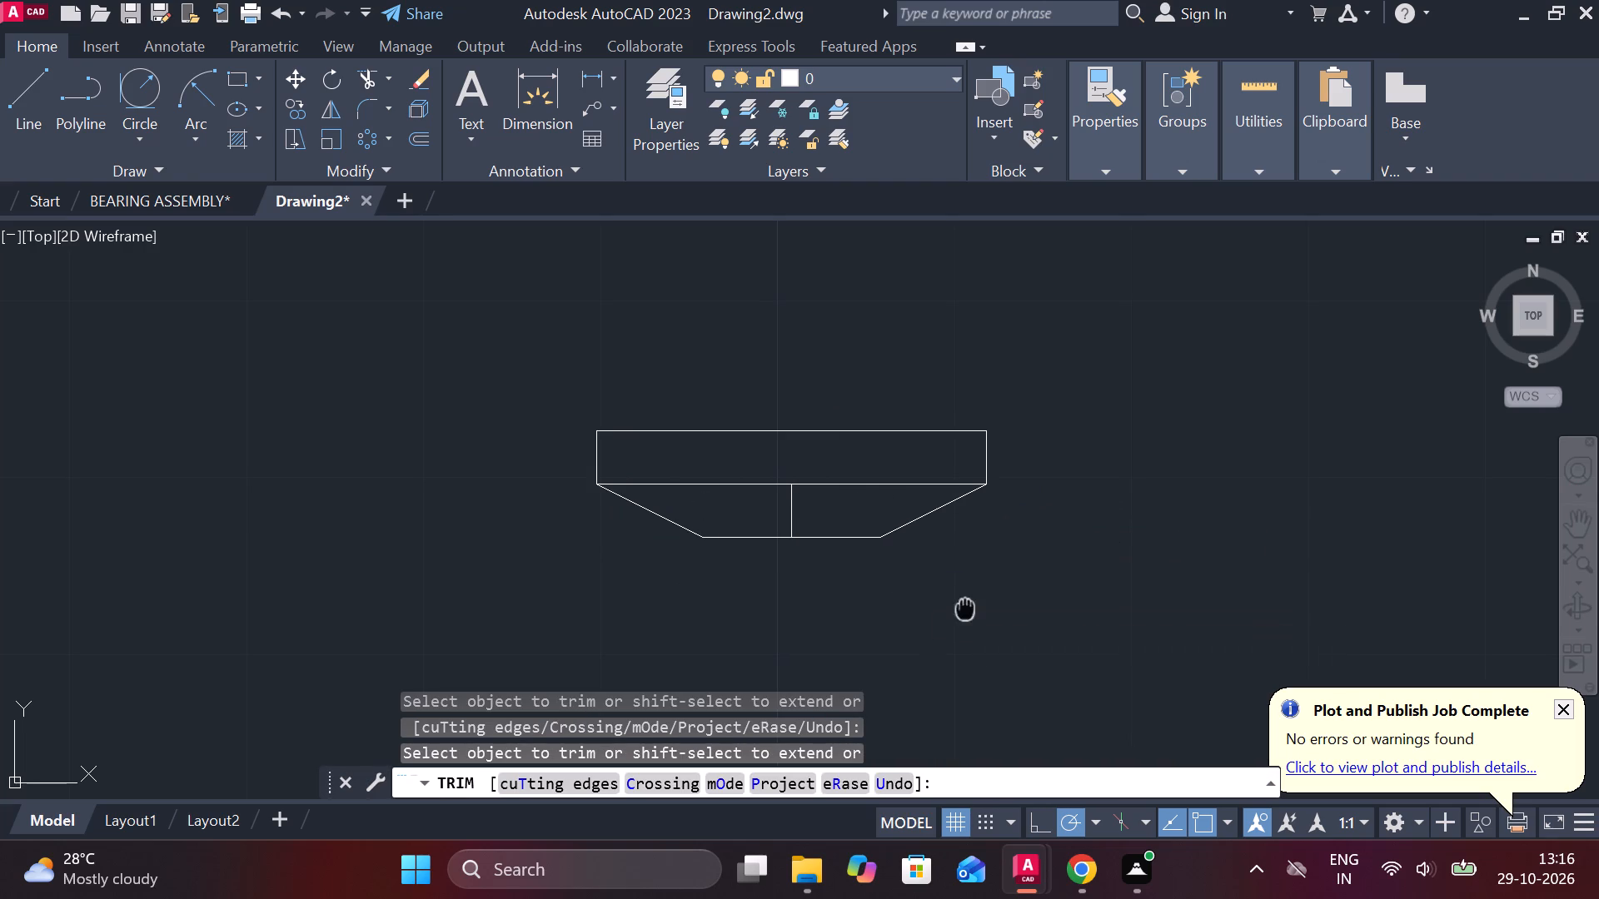
pyautogui.moveTo(965, 609); pyautogui.dragTo(919, 518, button='middle')
pyautogui.press('Escape')
# Draw a 10 × 10 unit square neck from lines directly below the tapered section's bottom edge.
pyautogui.press('l')
pyautogui.press('Return')
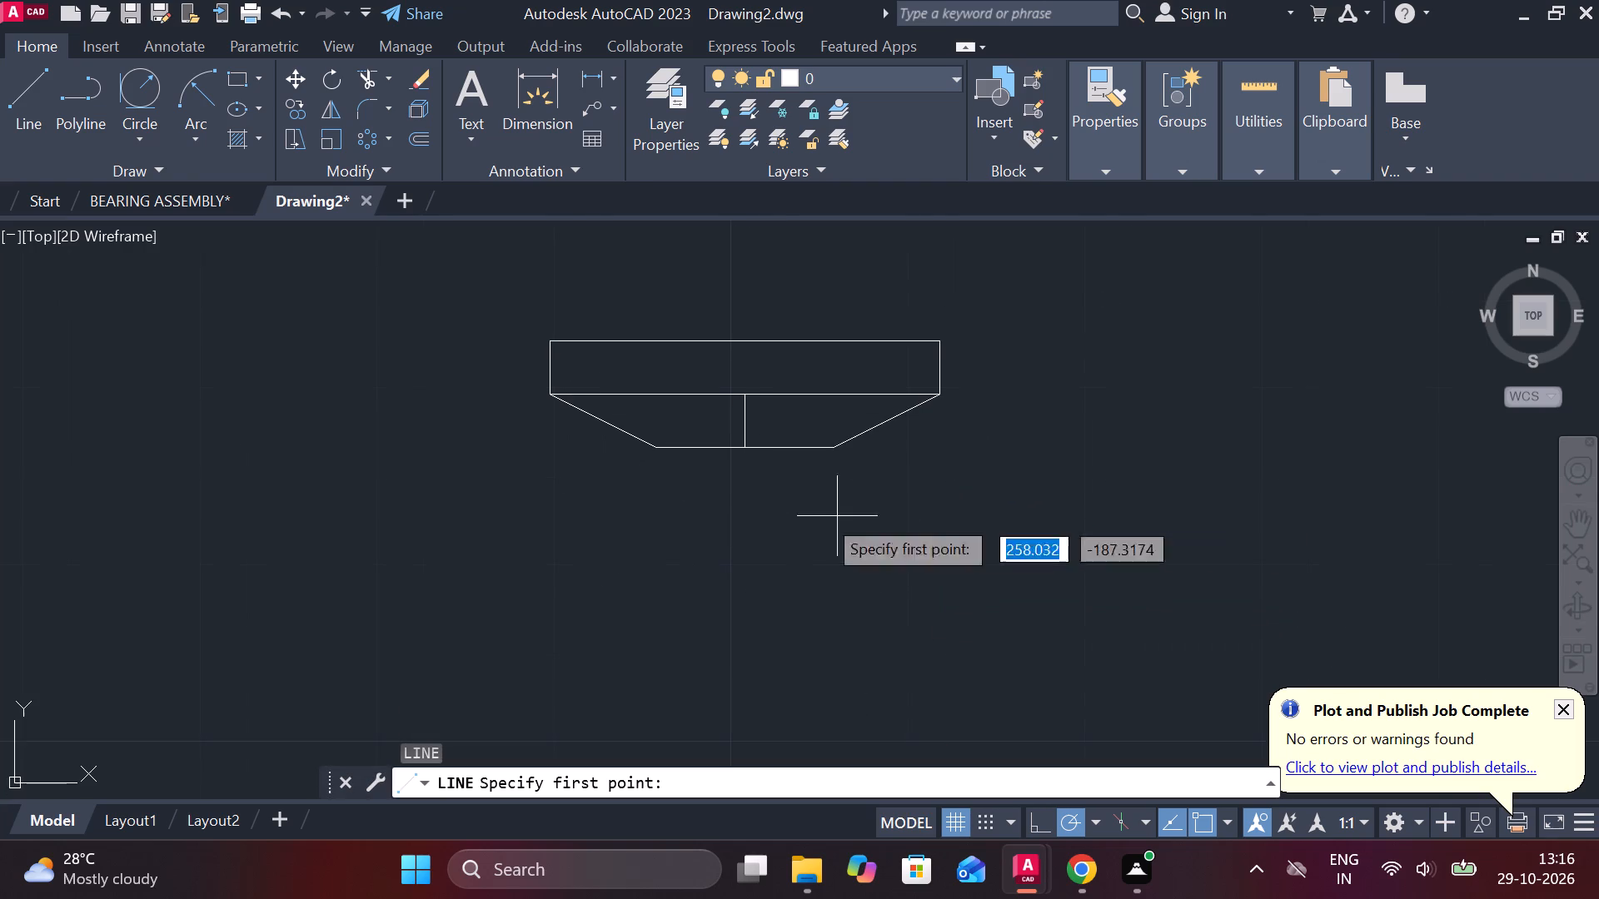
pyautogui.click(653, 441)
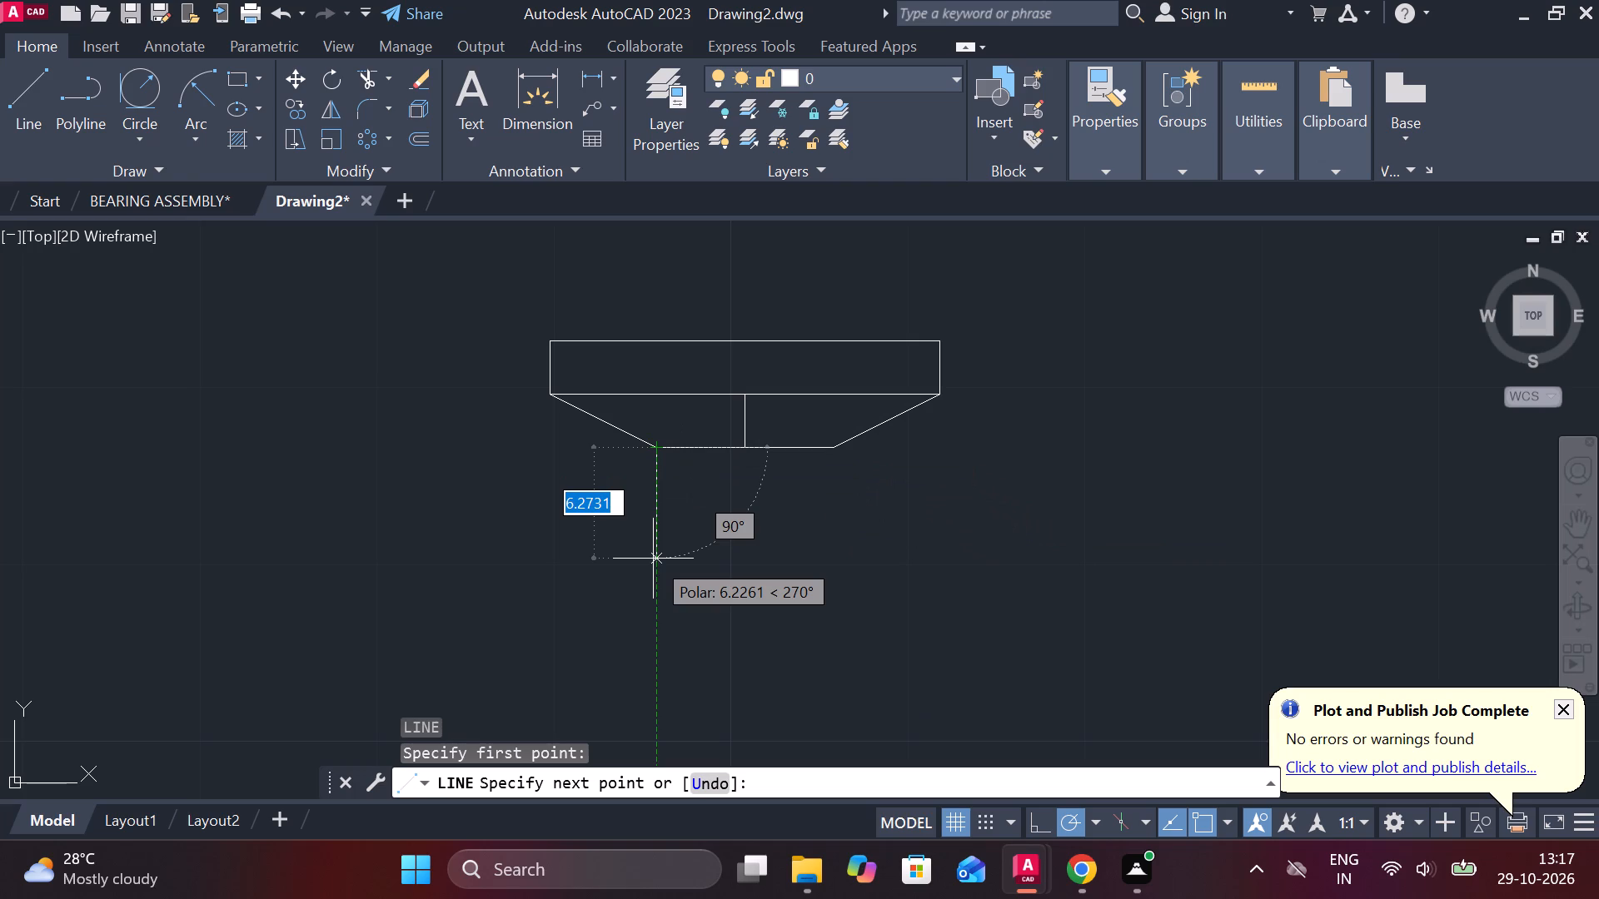
pyautogui.write('10')
pyautogui.press('Return')
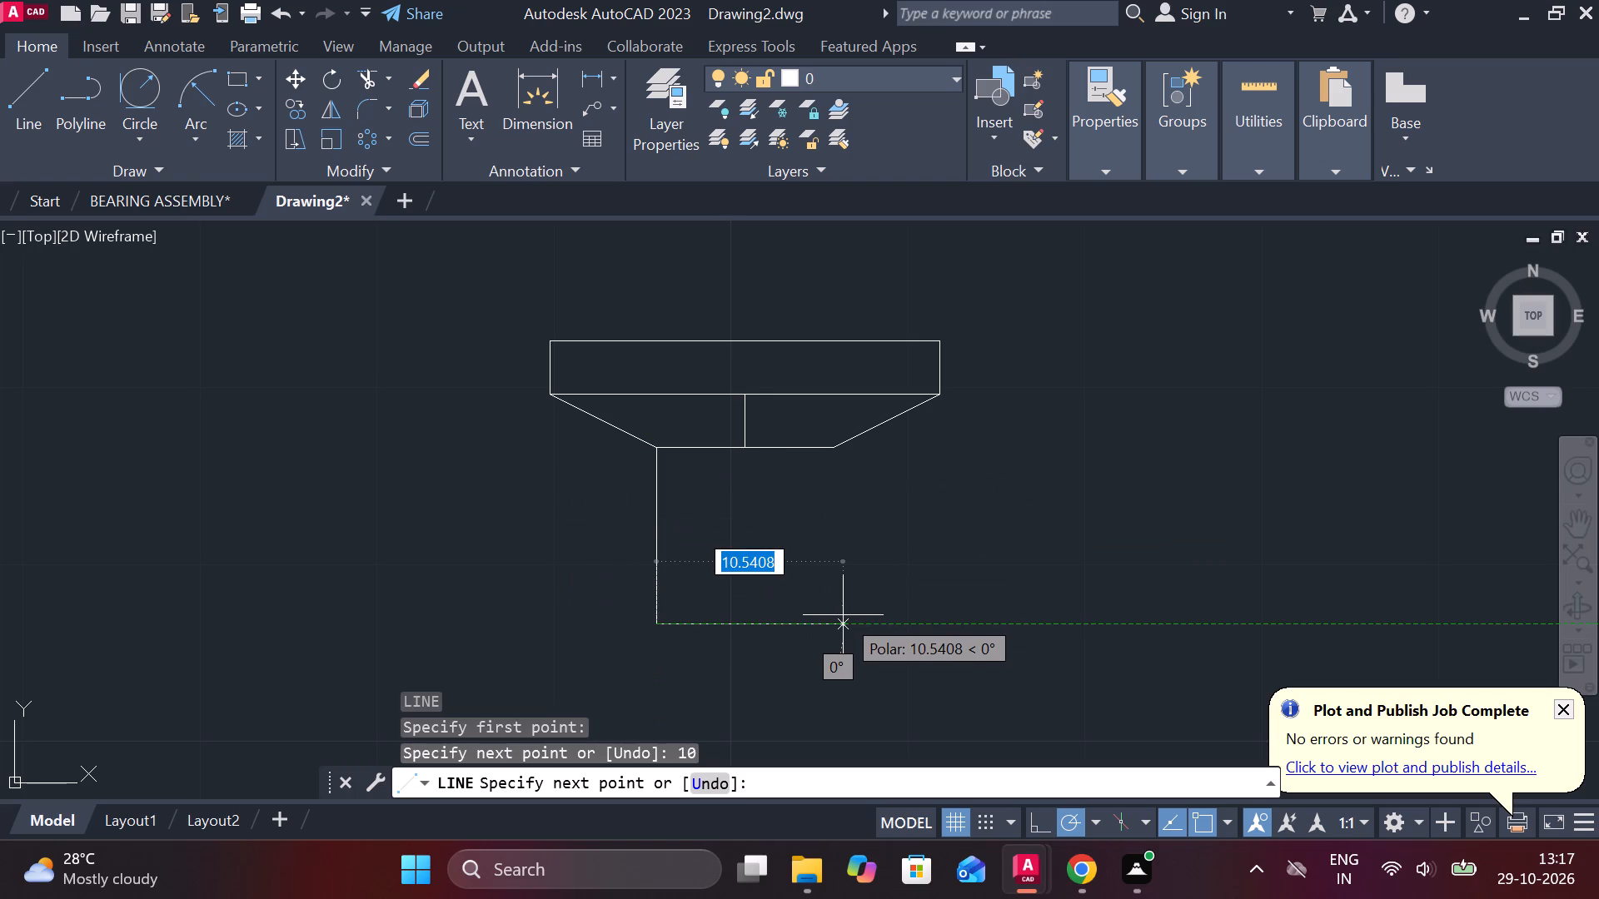
pyautogui.write('10')
pyautogui.press('Return')
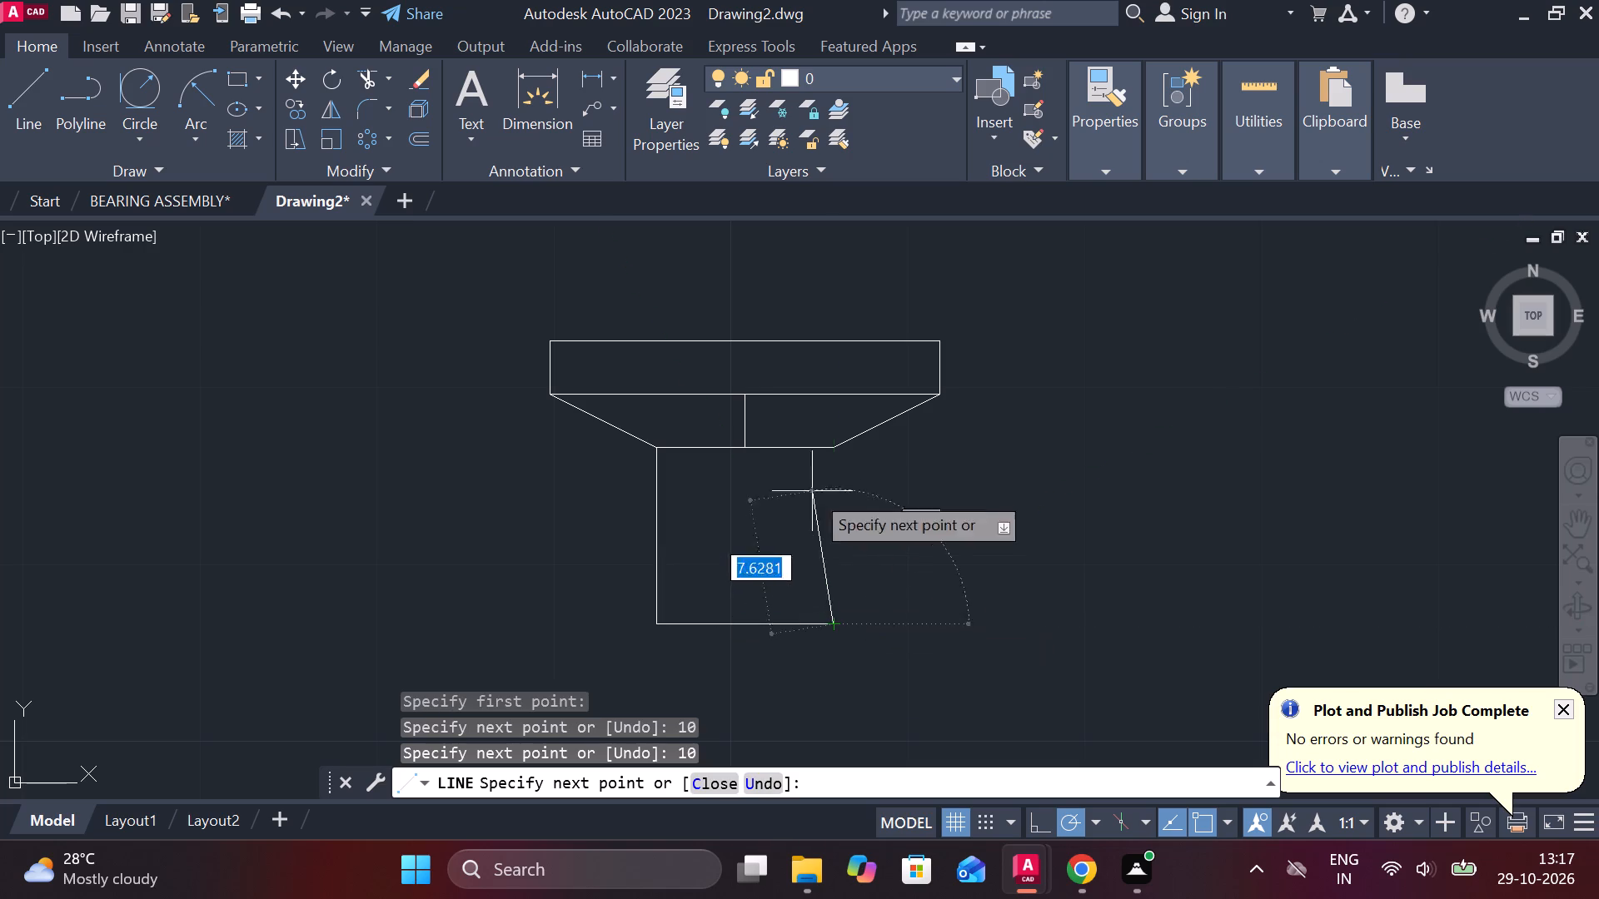
pyautogui.click(839, 446)
pyautogui.press('Escape')
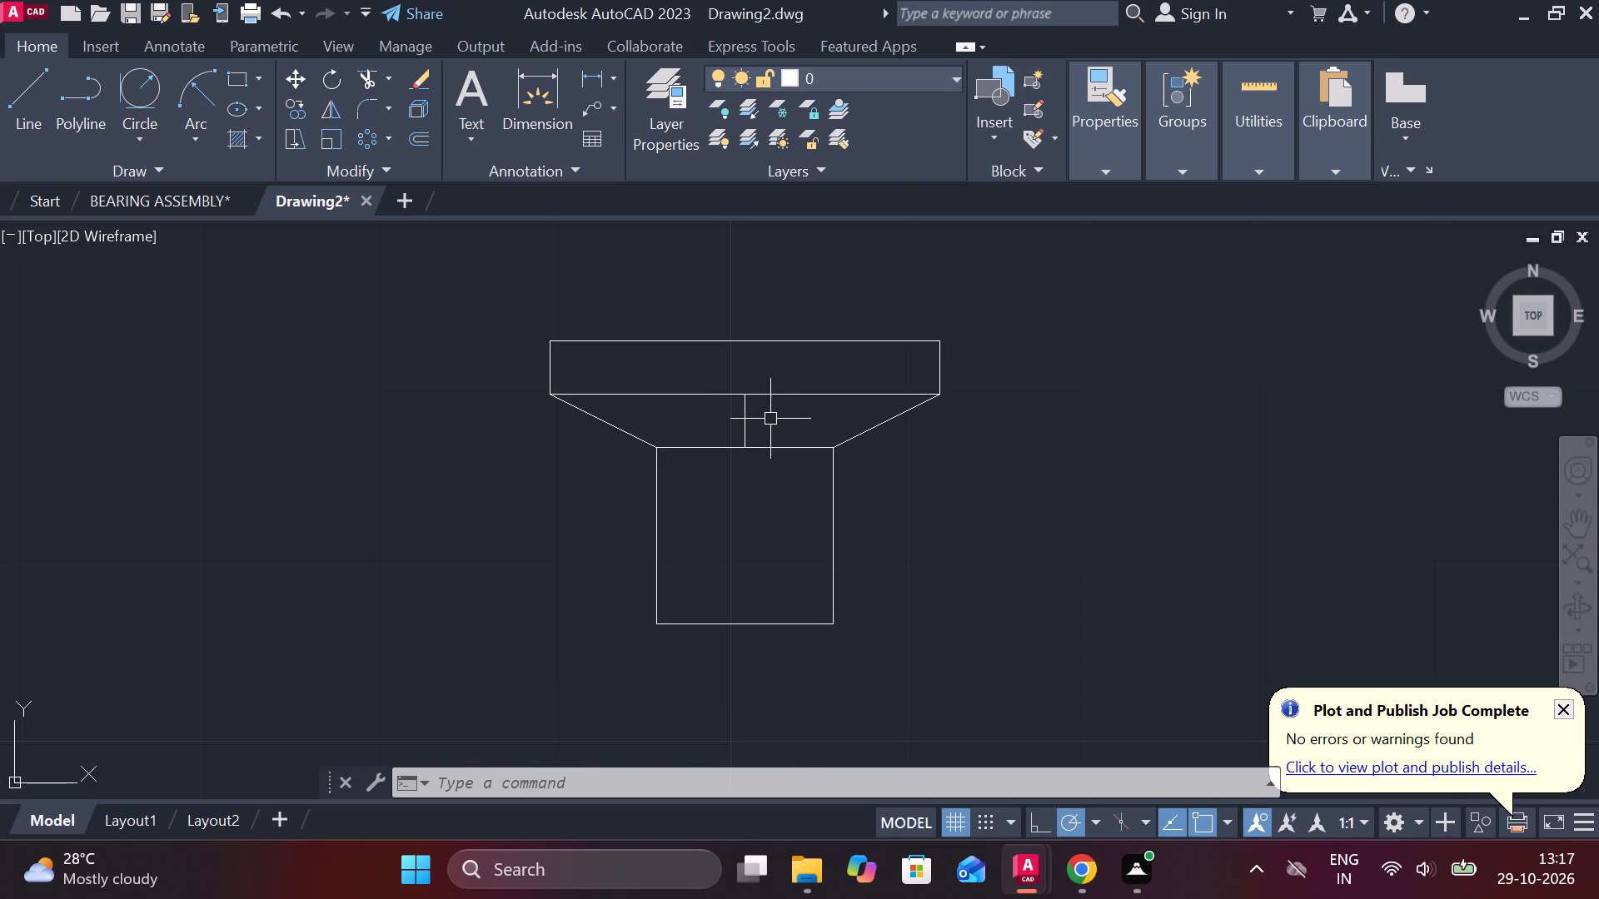
pyautogui.press('Escape')
# Move the whole collar and neck shape by its bottom-edge midpoint onto the midpoint of the 18 × 40 rectangle's top edge.
pyautogui.scroll(-2, 984, 490)
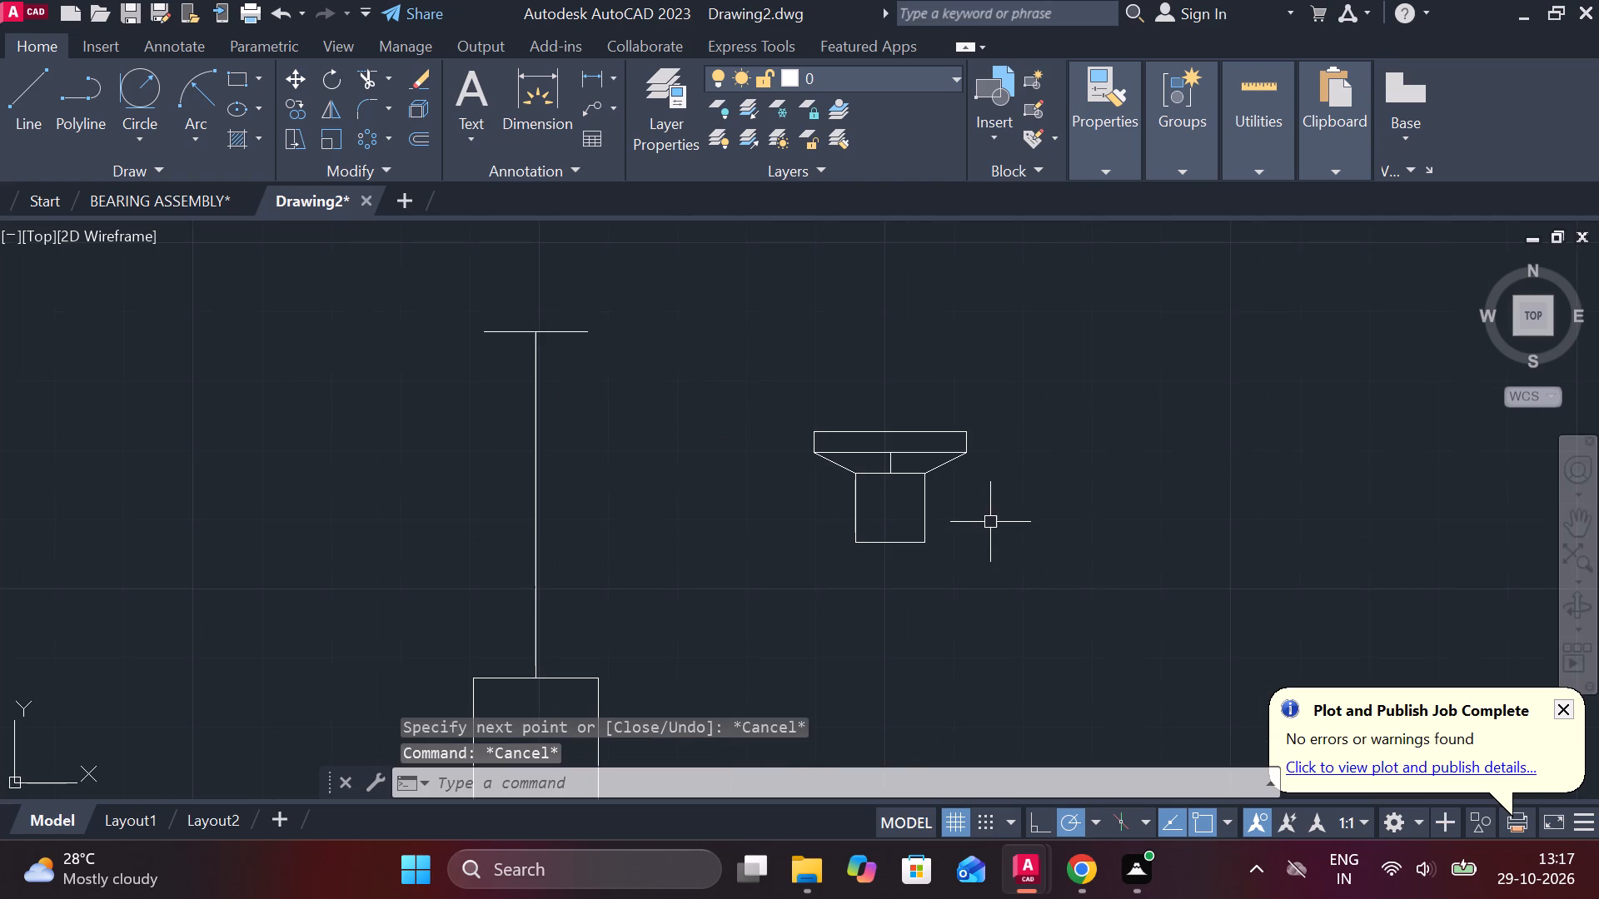
pyautogui.moveTo(942, 588); pyautogui.dragTo(931, 512, button='middle')
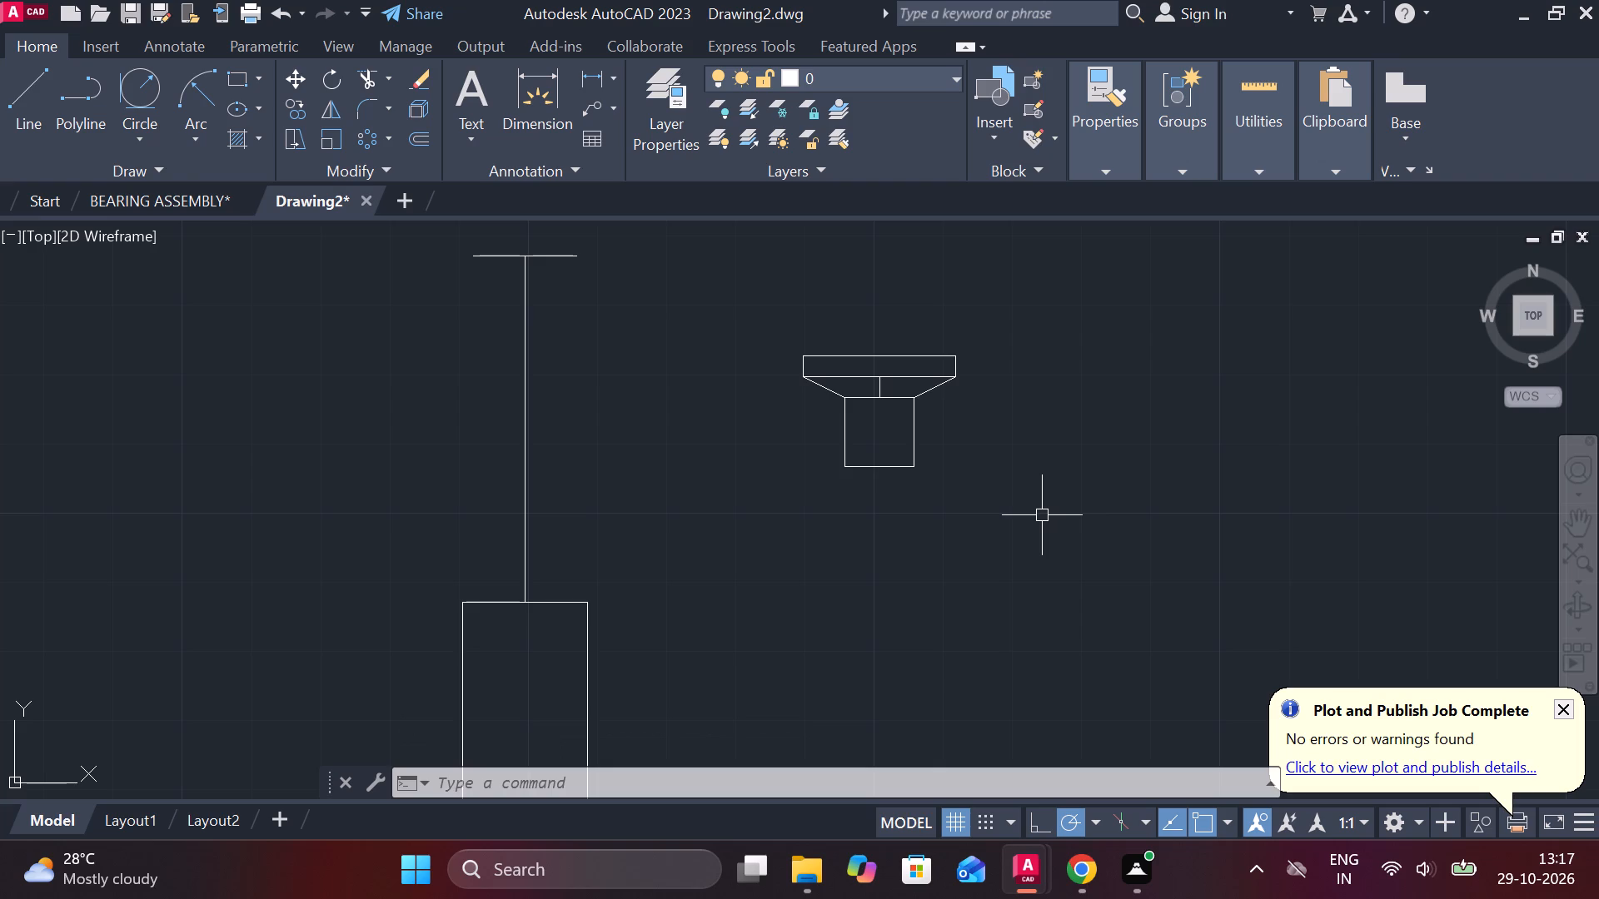
pyautogui.moveTo(723, 283); pyautogui.dragTo(760, 304)
pyautogui.click(1066, 563)
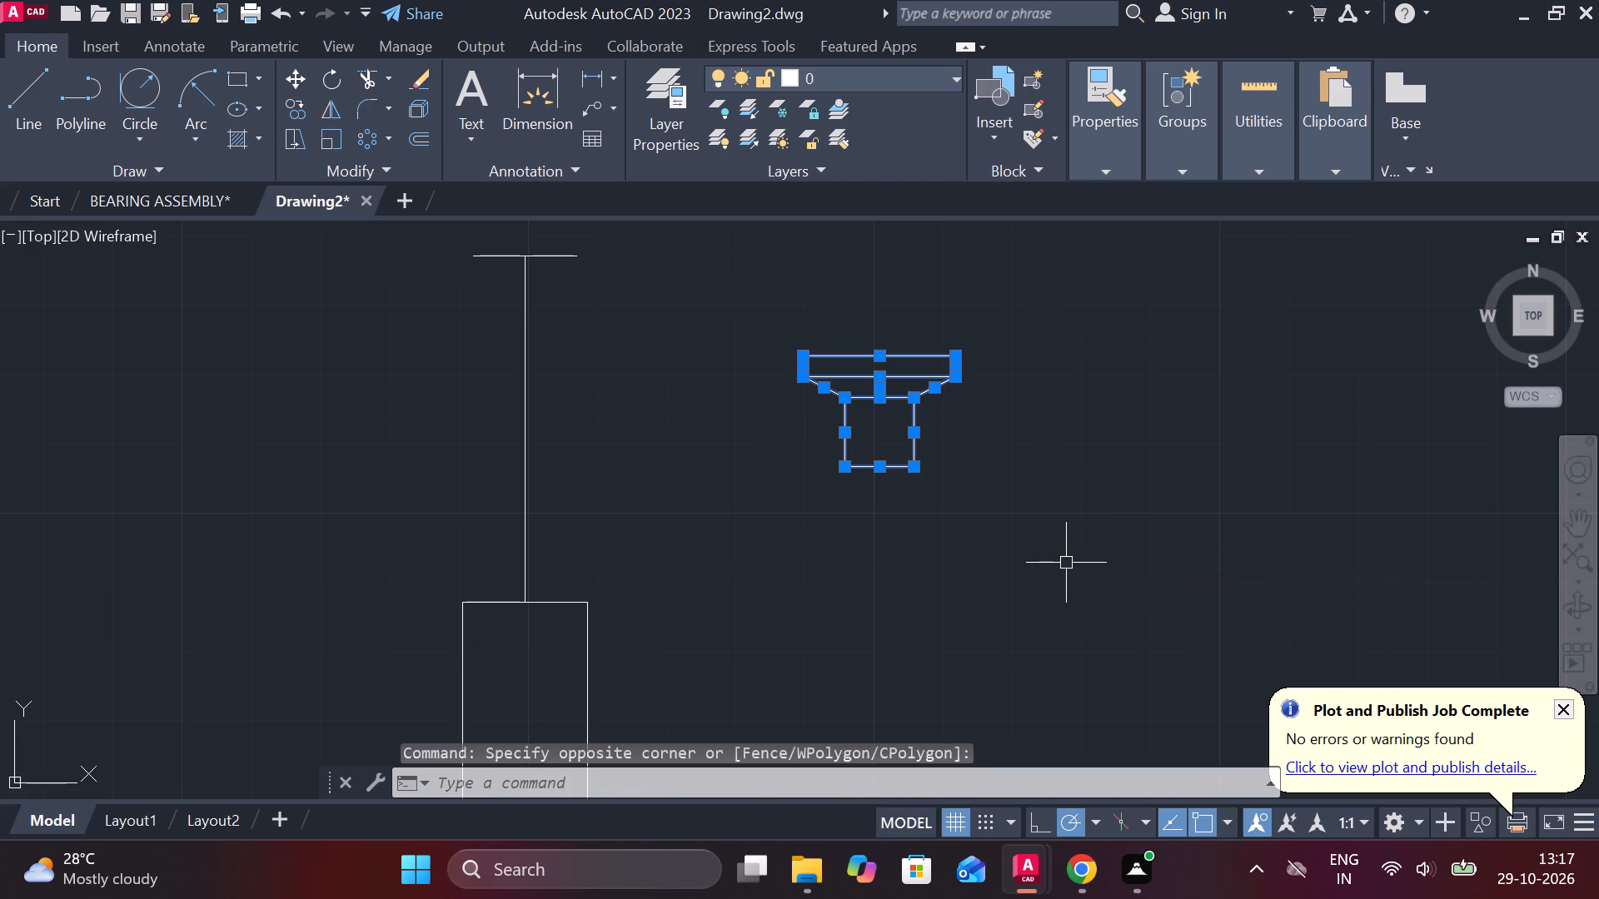
pyautogui.press('m')
pyautogui.press('Return')
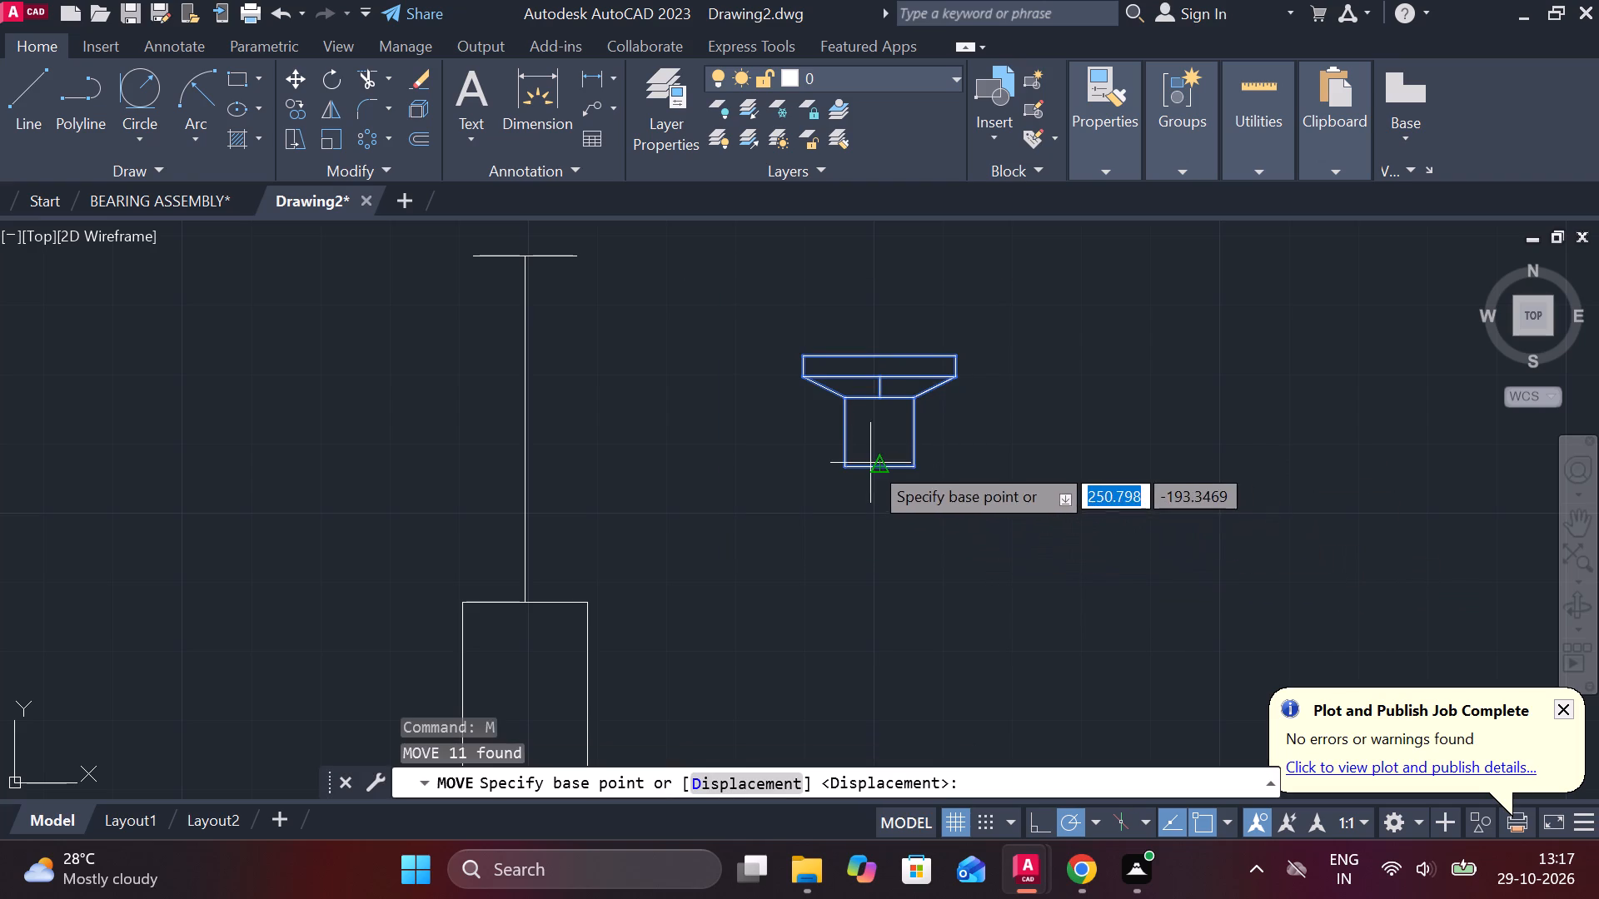
pyautogui.click(879, 464)
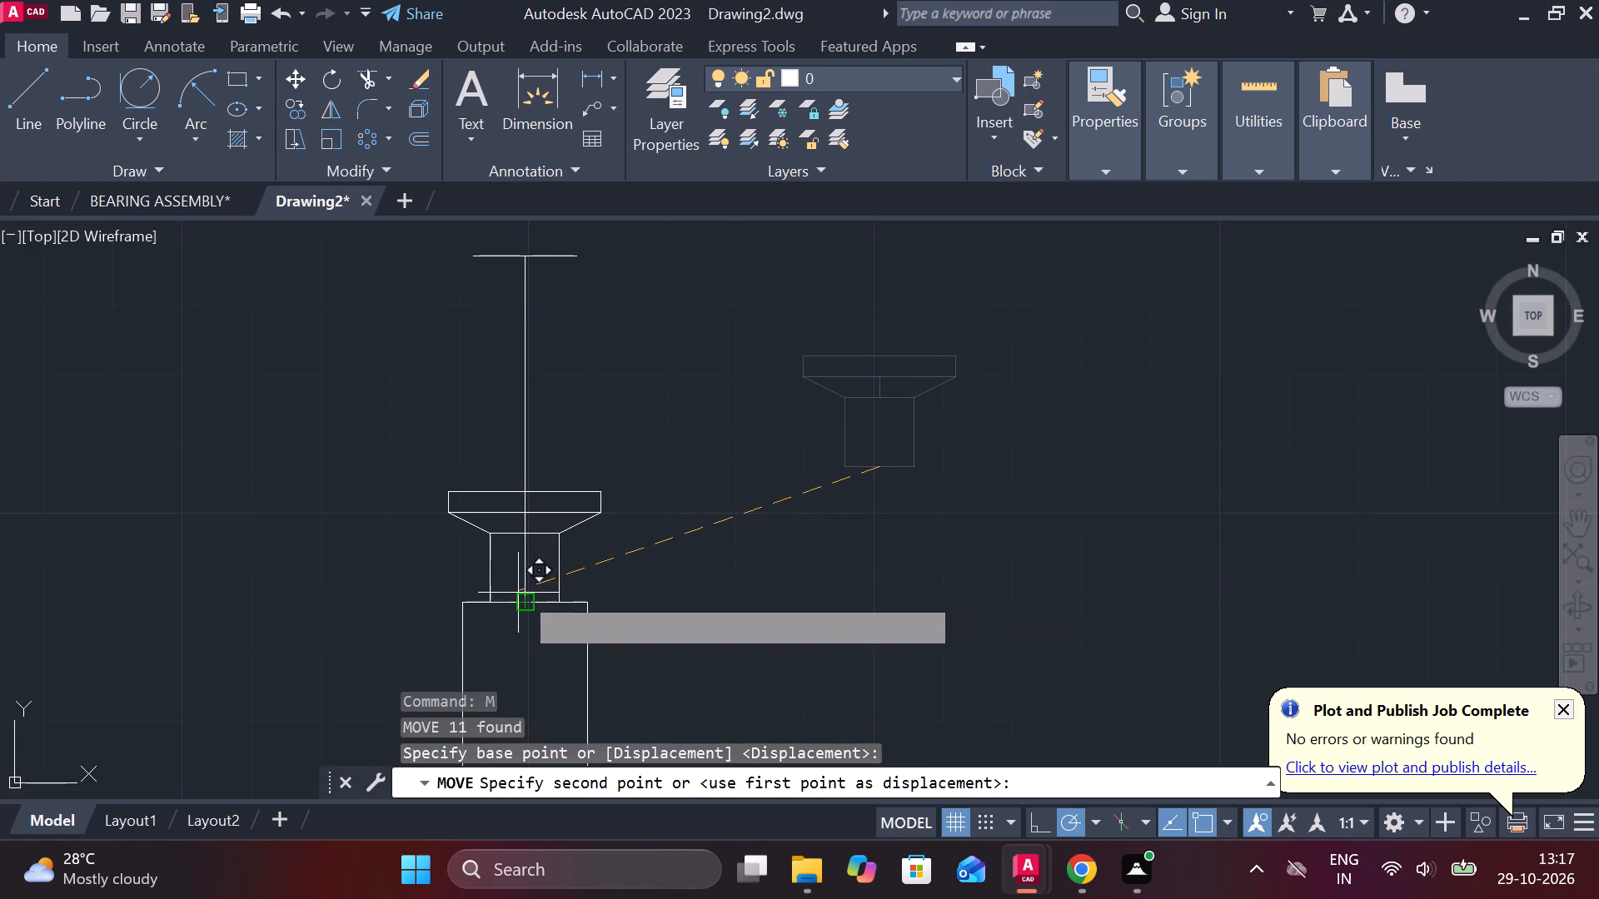
pyautogui.click(525, 594)
# Draw vertical lines from both ends of the top 15-unit line down to the collar's upper edge.
pyautogui.moveTo(720, 549); pyautogui.dragTo(889, 524, button='middle')
pyautogui.scroll(-1, 889, 512)
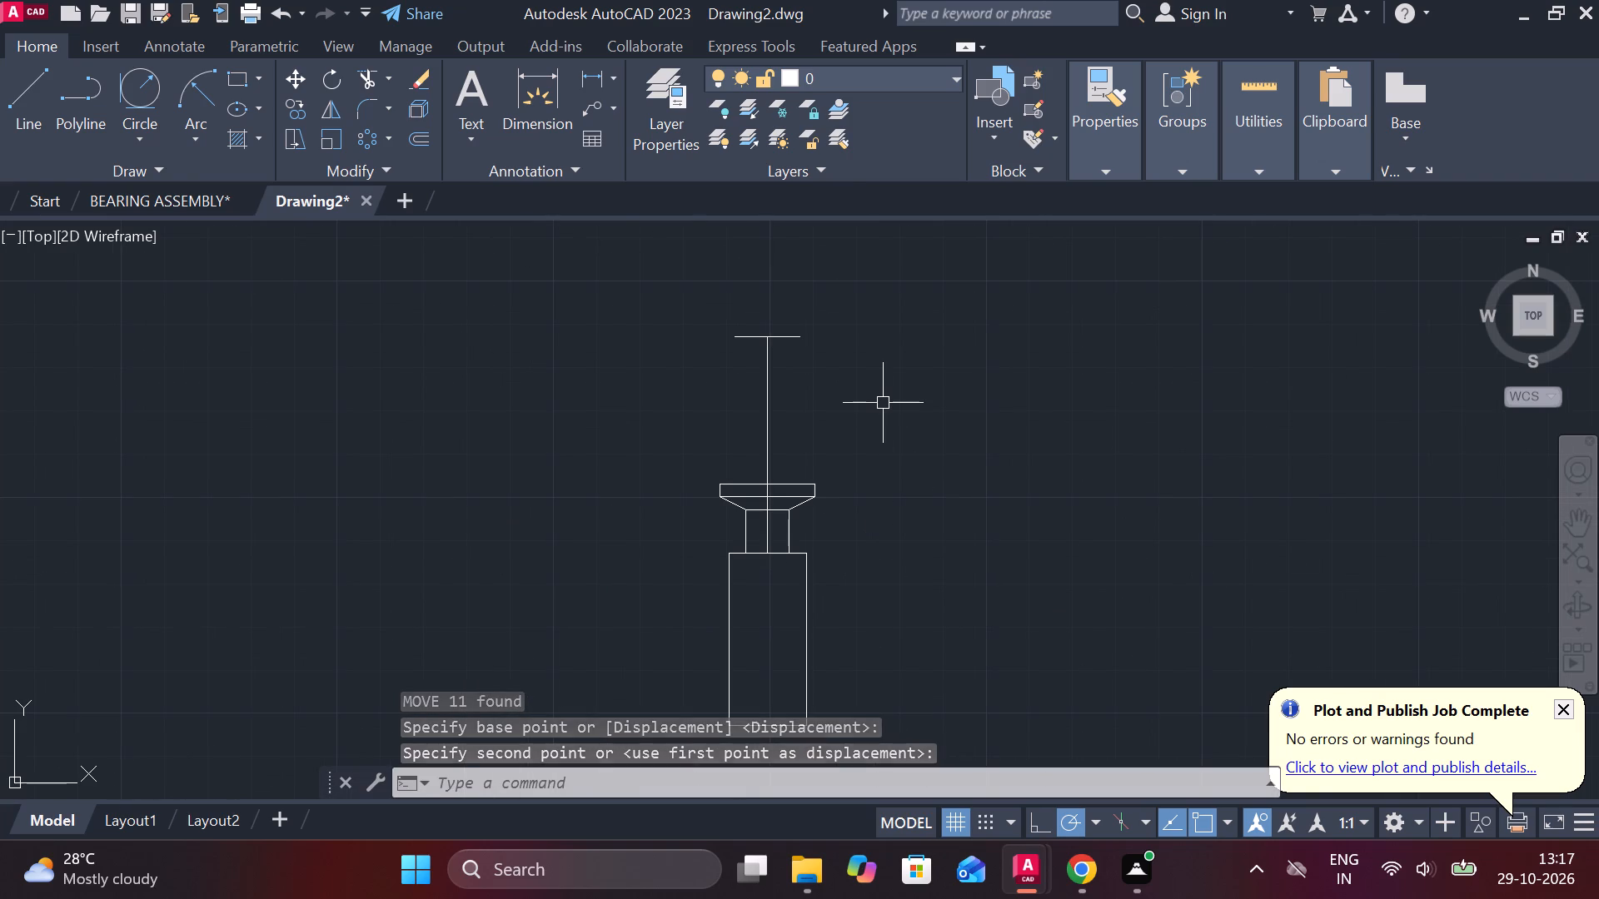
pyautogui.press('l')
pyautogui.press('Return')
pyautogui.click(803, 339)
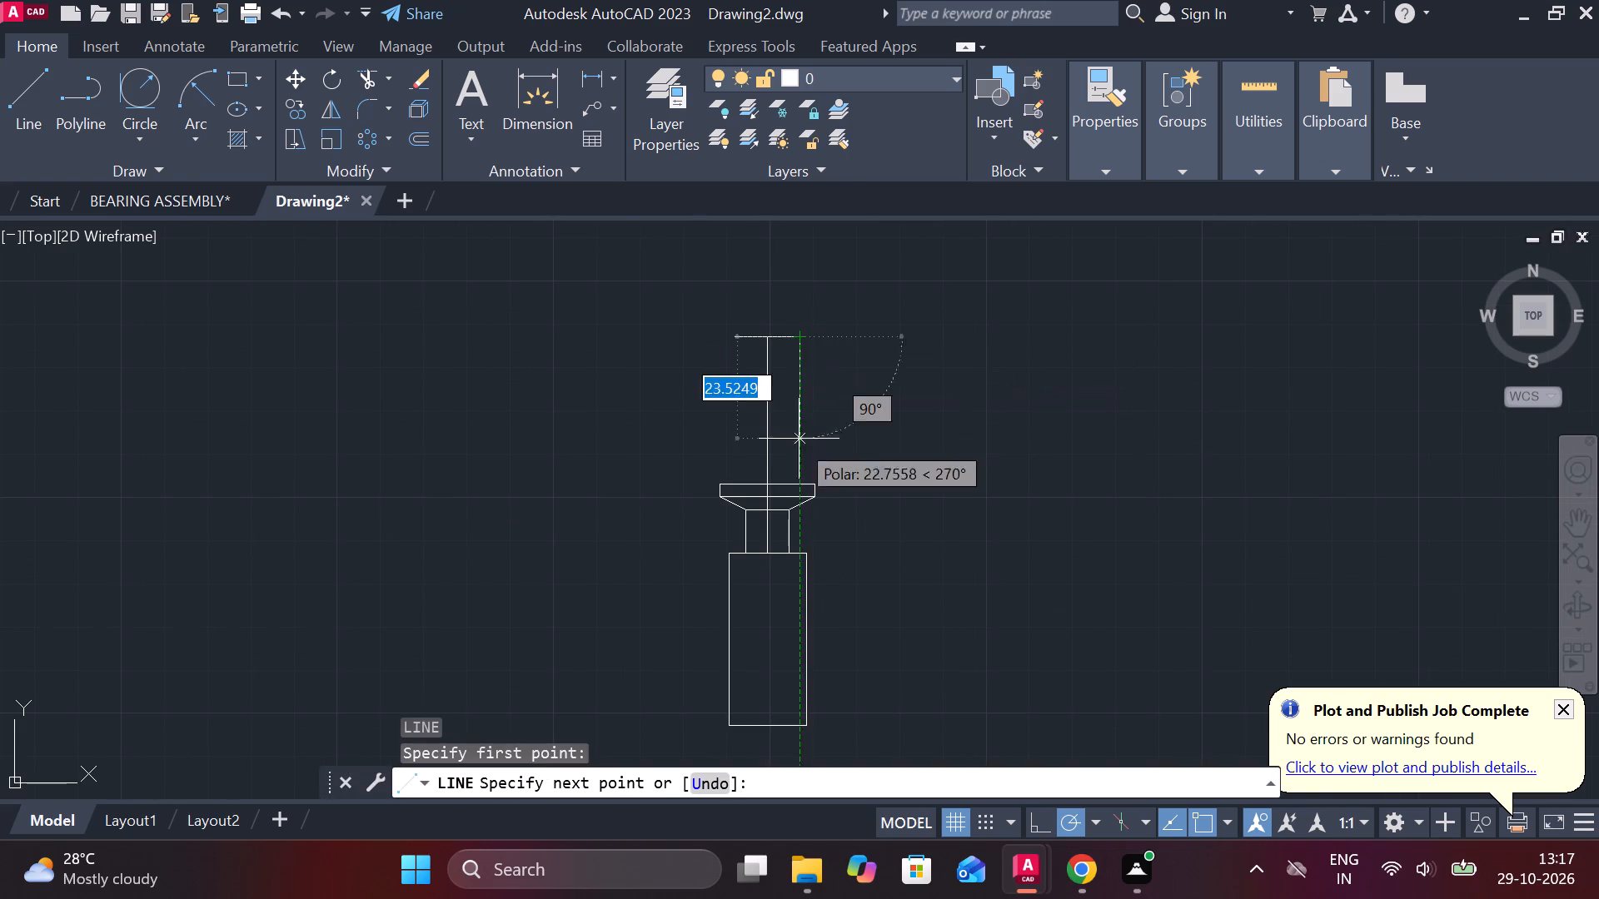
pyautogui.scroll(3, 790, 491)
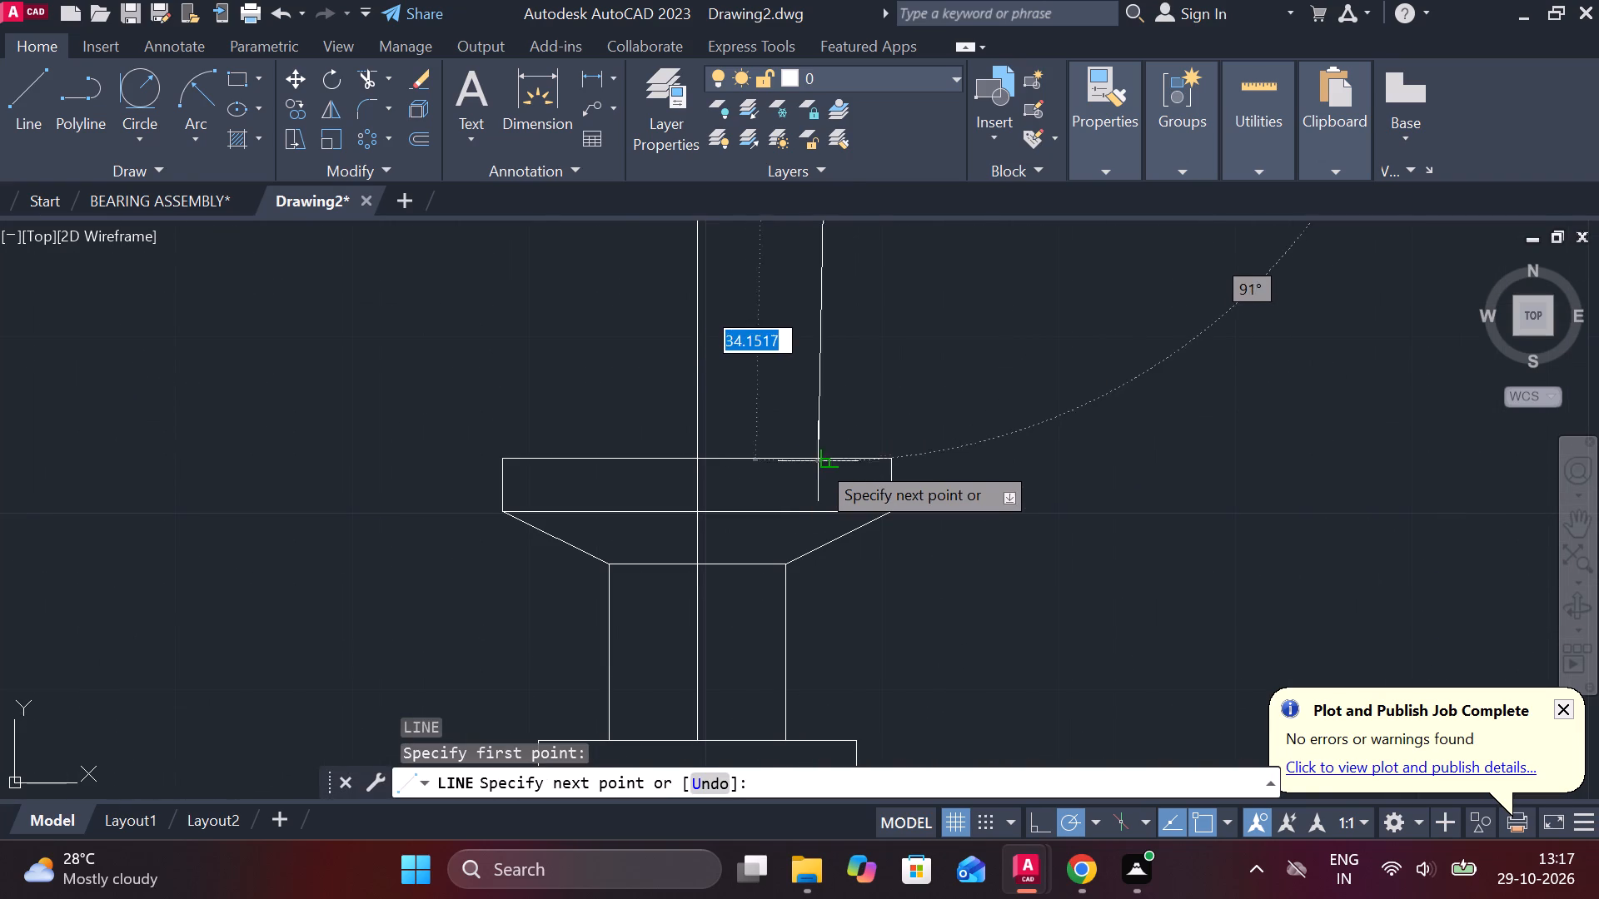
pyautogui.click(835, 467)
pyautogui.press('Escape')
pyautogui.scroll(-2, 971, 424)
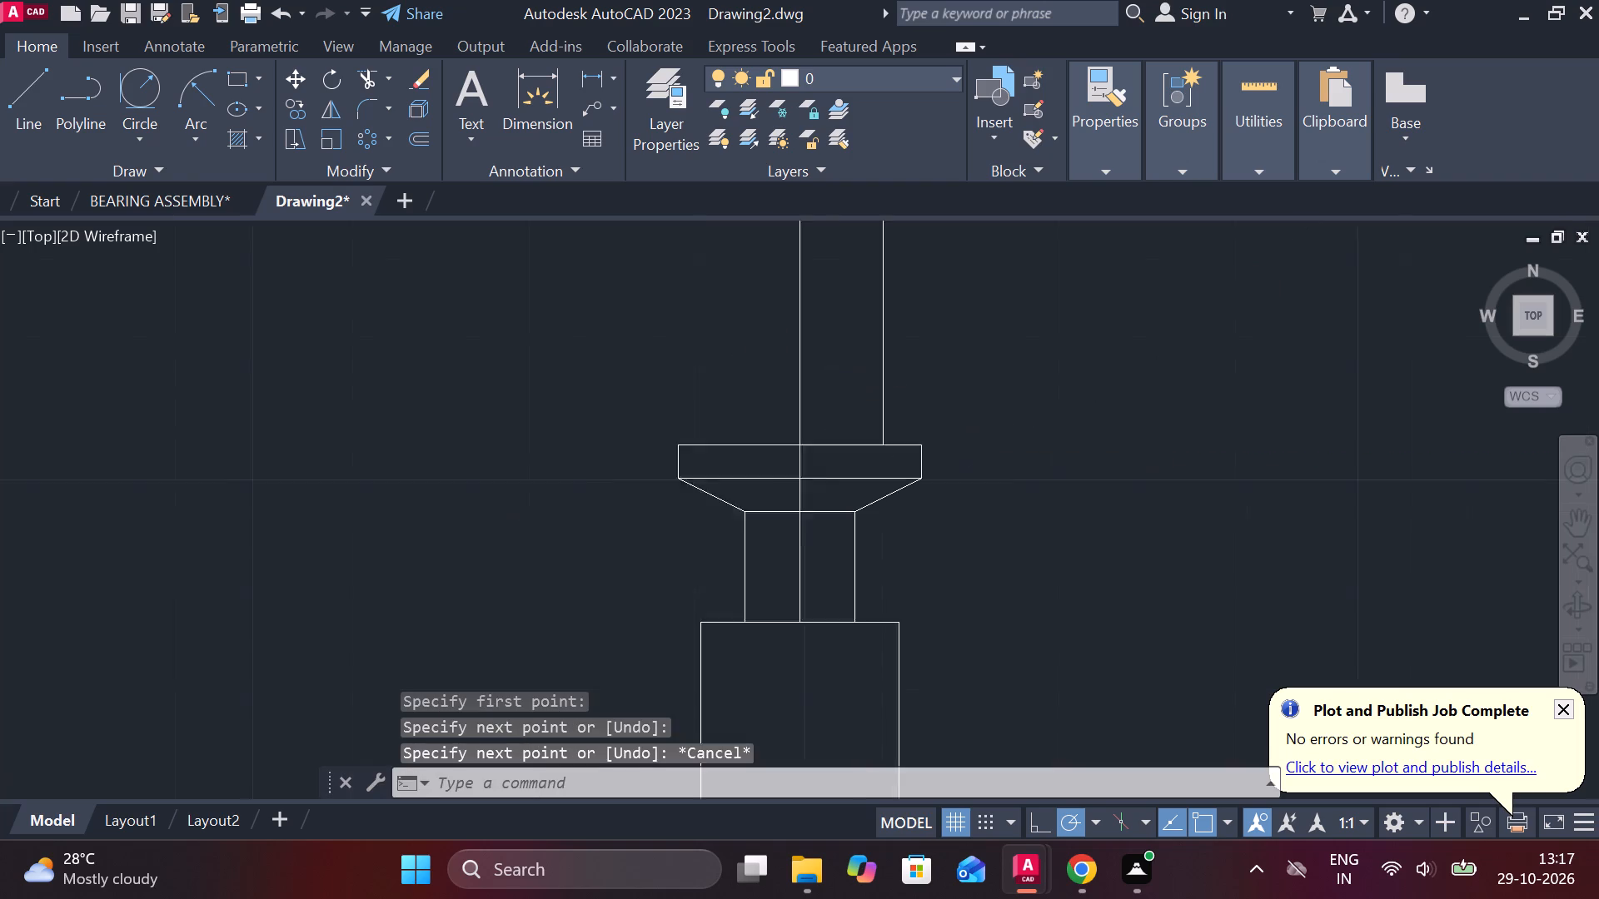
pyautogui.scroll(-1, 971, 424)
pyautogui.press('space')
pyautogui.click(871, 293)
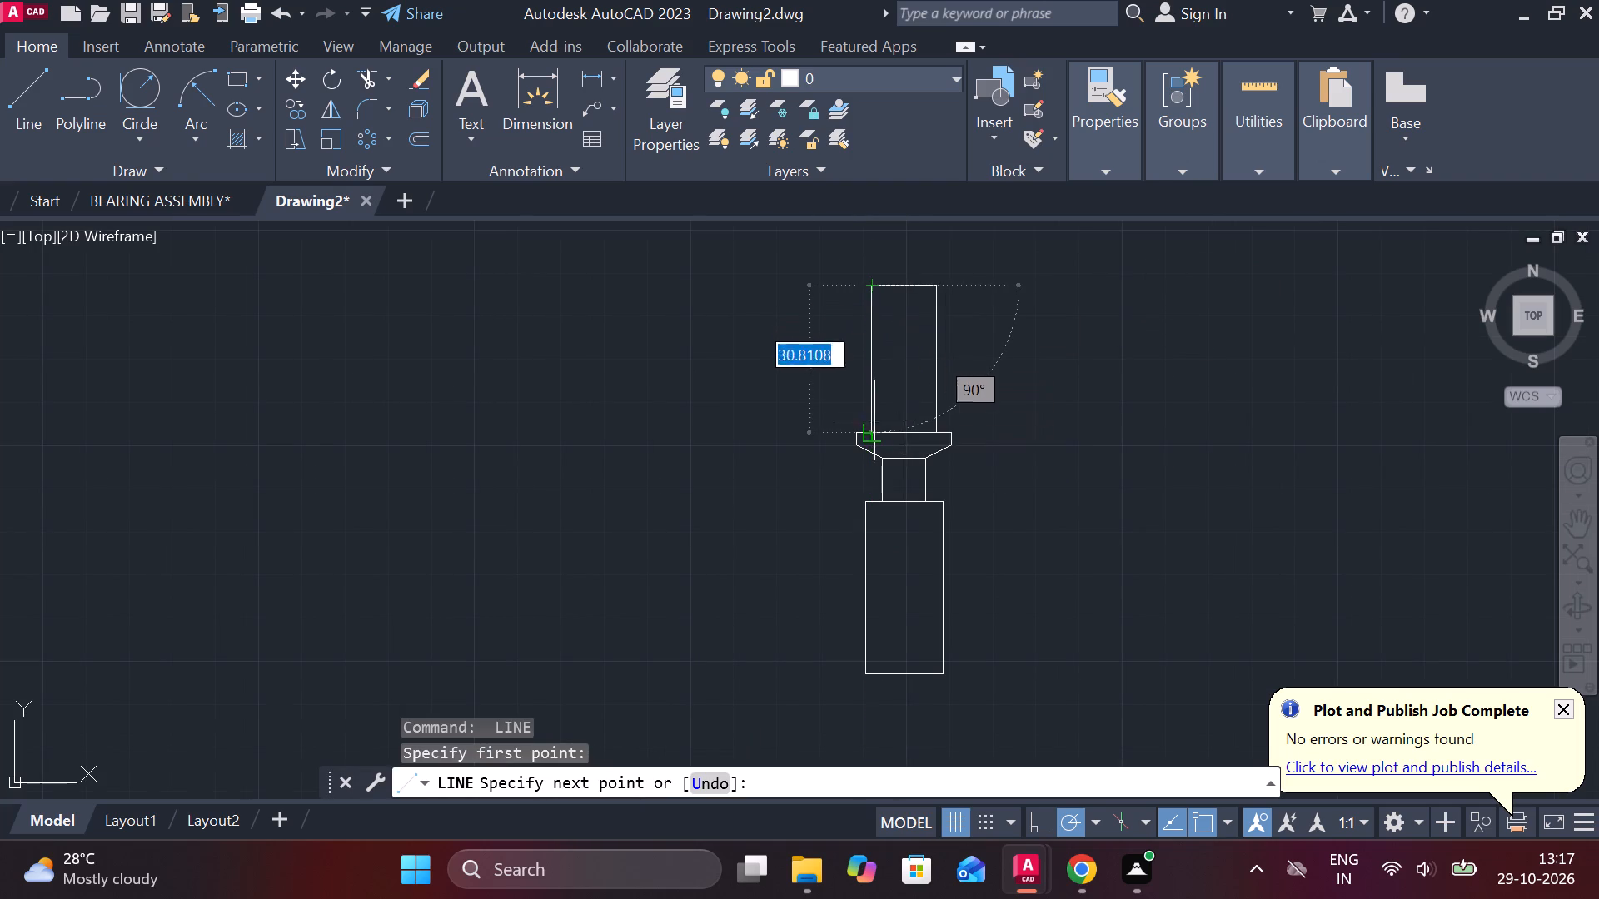
pyautogui.click(874, 432)
pyautogui.press('Escape')
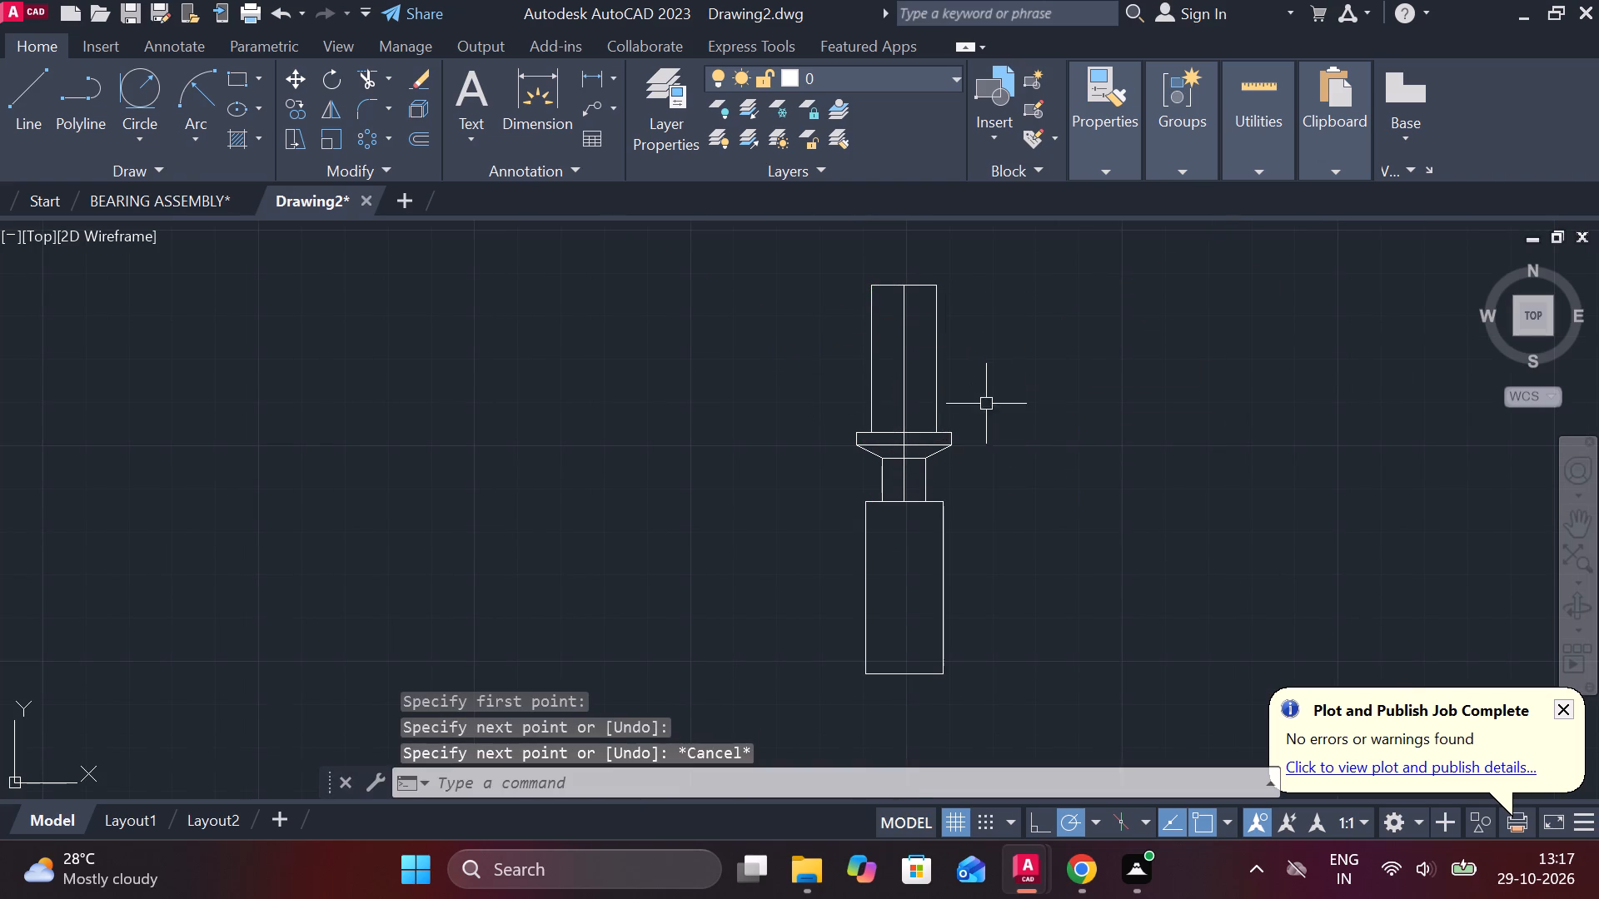
# Lengthen the vertical centre line by 40 units down to the midpoint of the lower rectangle's bottom edge.
pyautogui.scroll(2, 985, 400)
pyautogui.scroll(-2, 1009, 535)
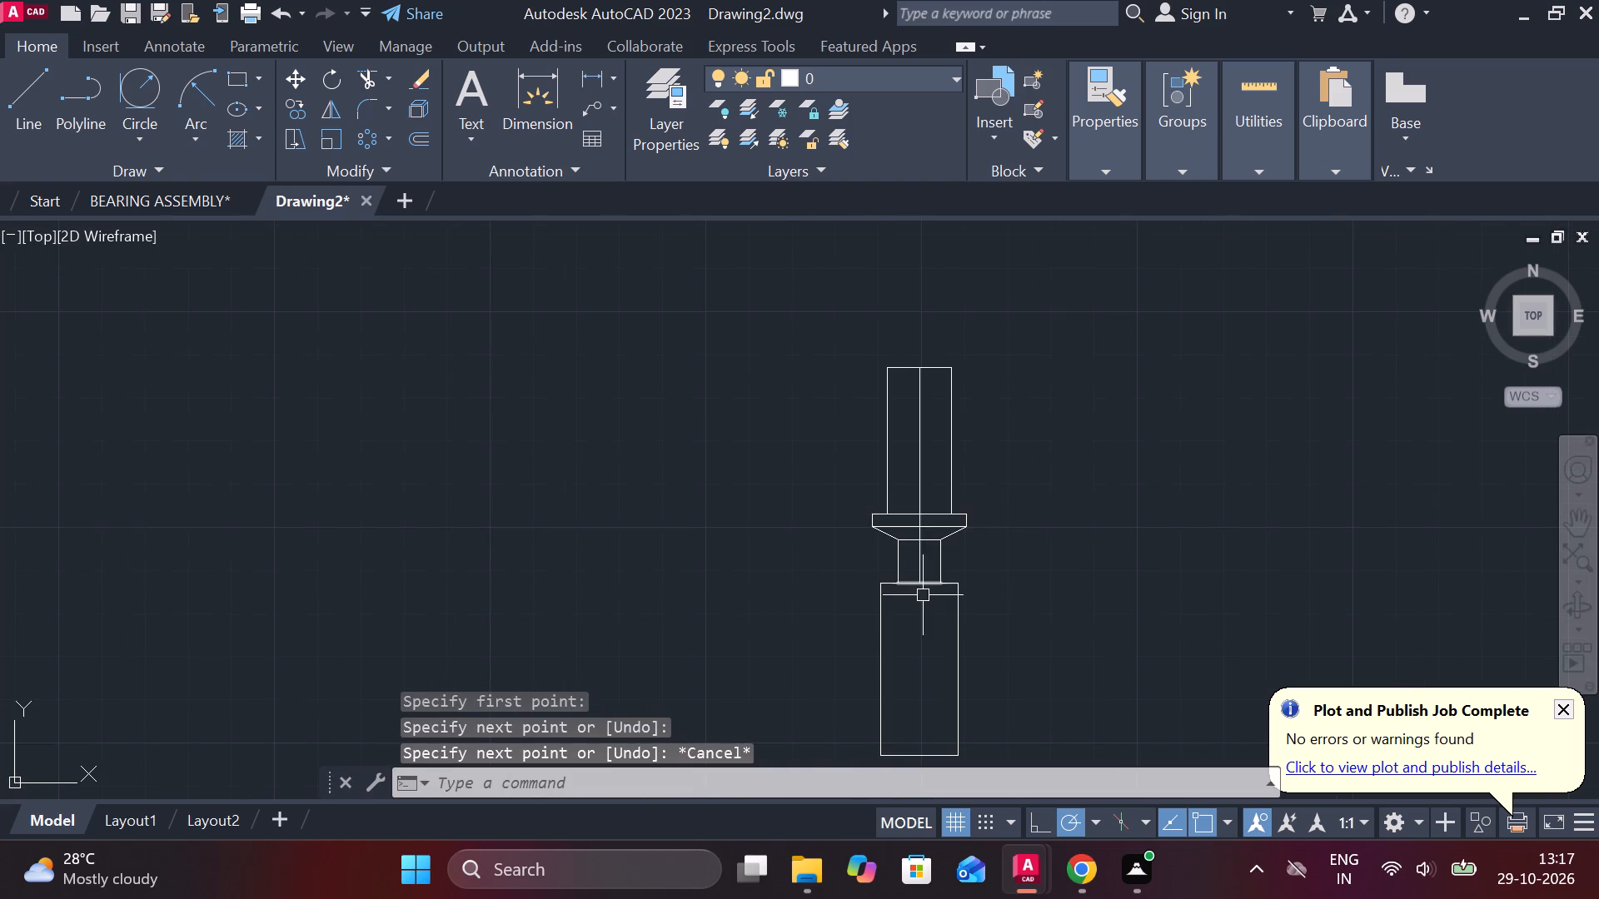
pyautogui.click(922, 484)
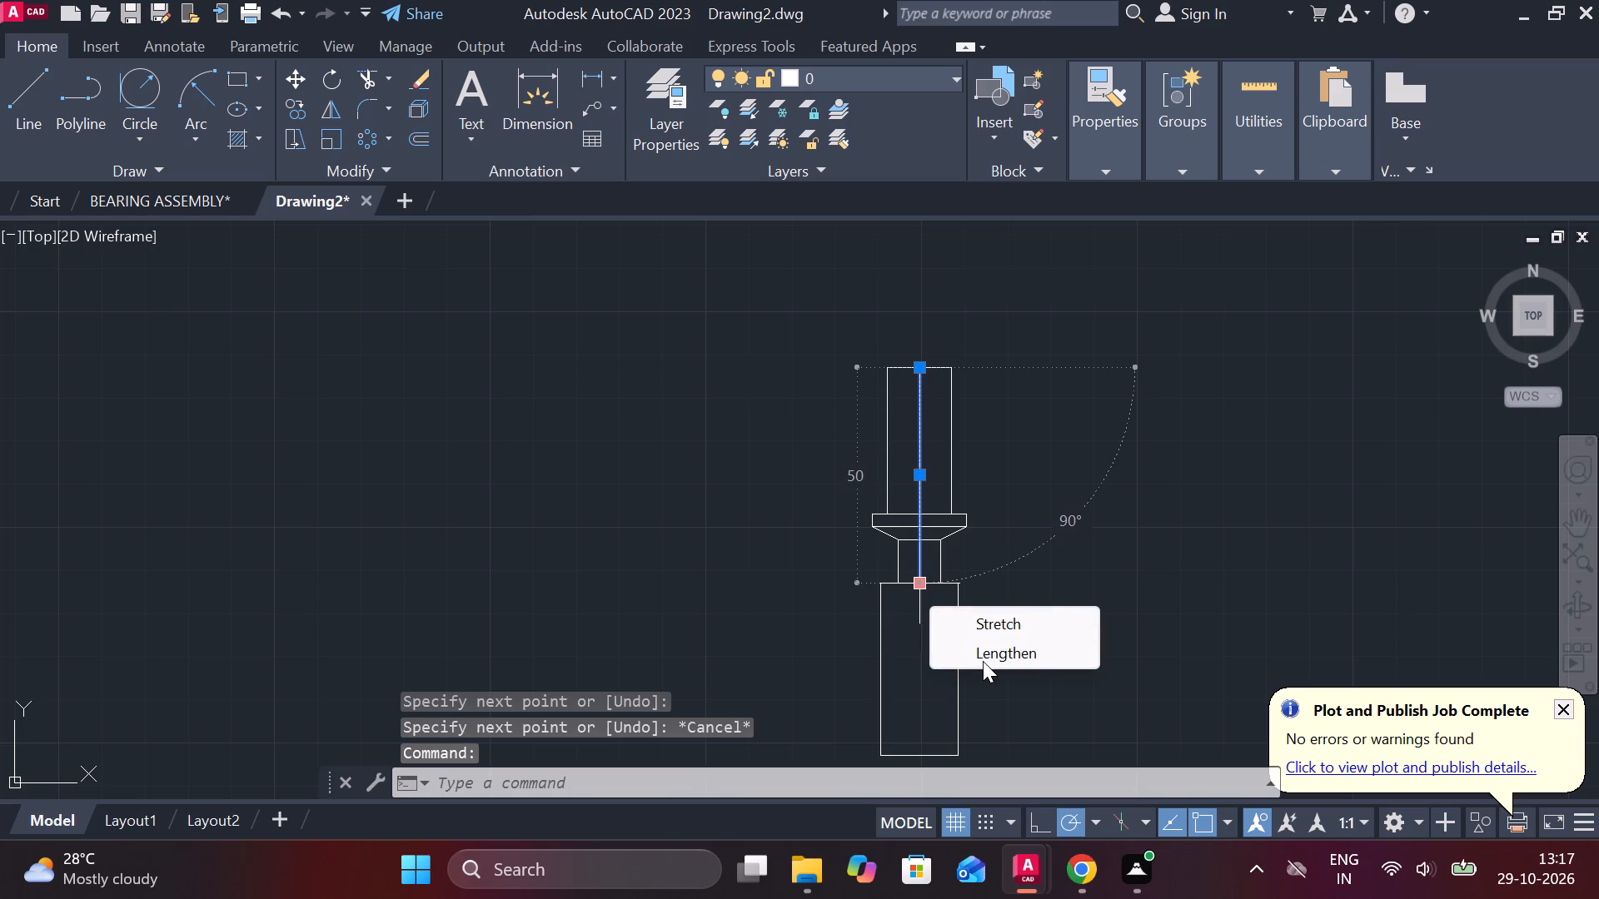
pyautogui.click(984, 663)
pyautogui.moveTo(965, 707); pyautogui.dragTo(944, 589, button='middle')
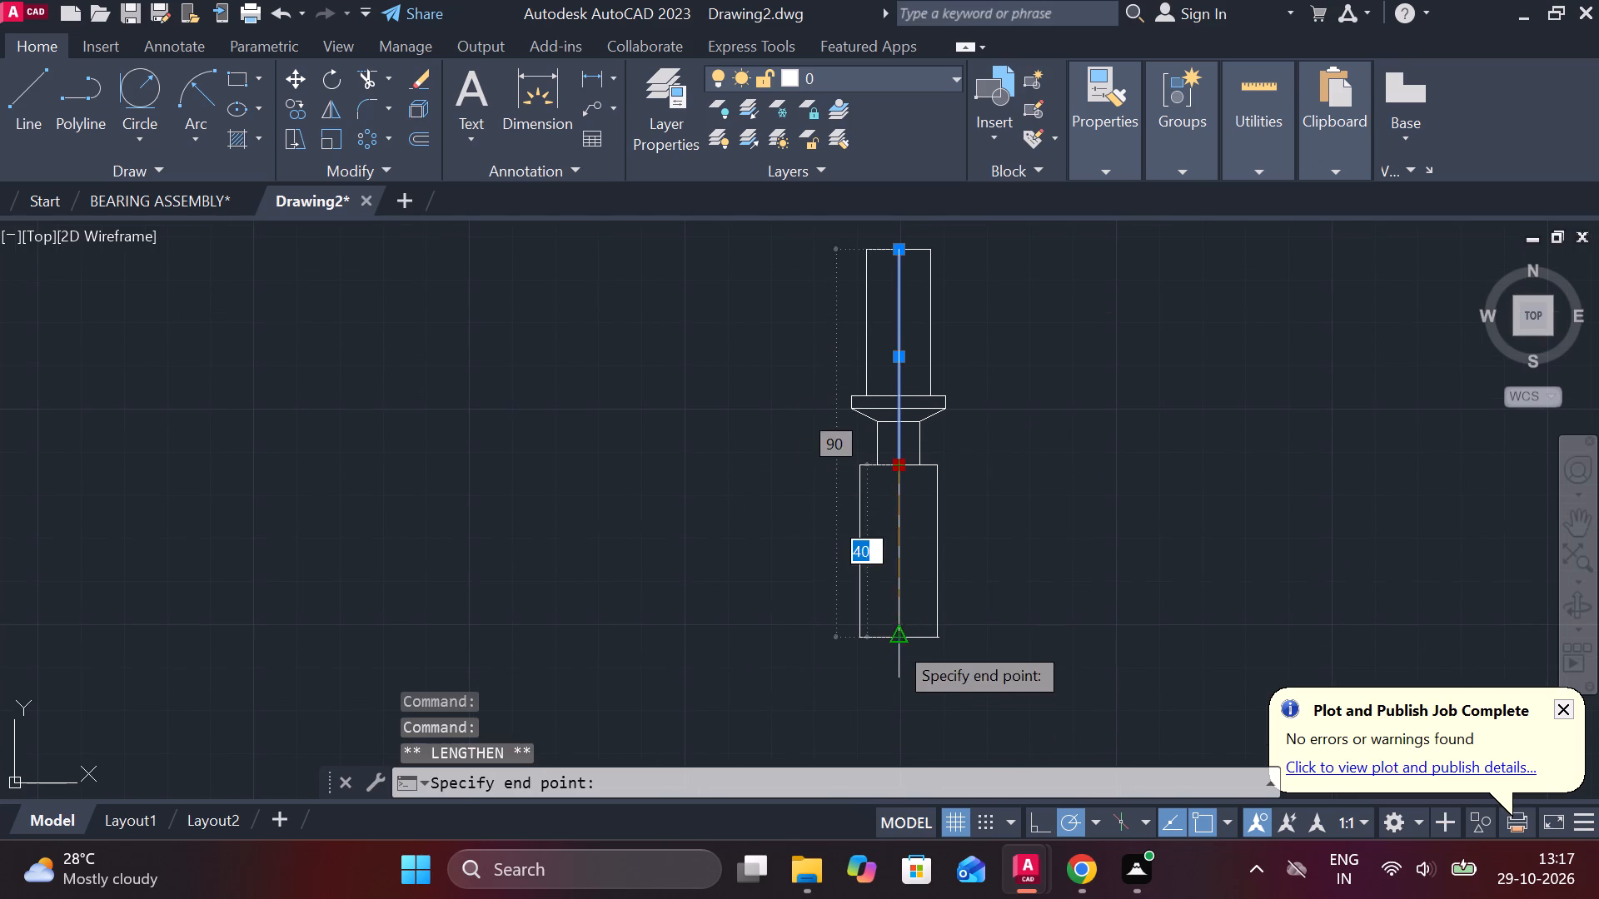
pyautogui.click(895, 642)
pyautogui.press('Escape')
# Change the linetype of the full-length vertical centre line from continuous to a broken centre-line pattern.
pyautogui.click(904, 512)
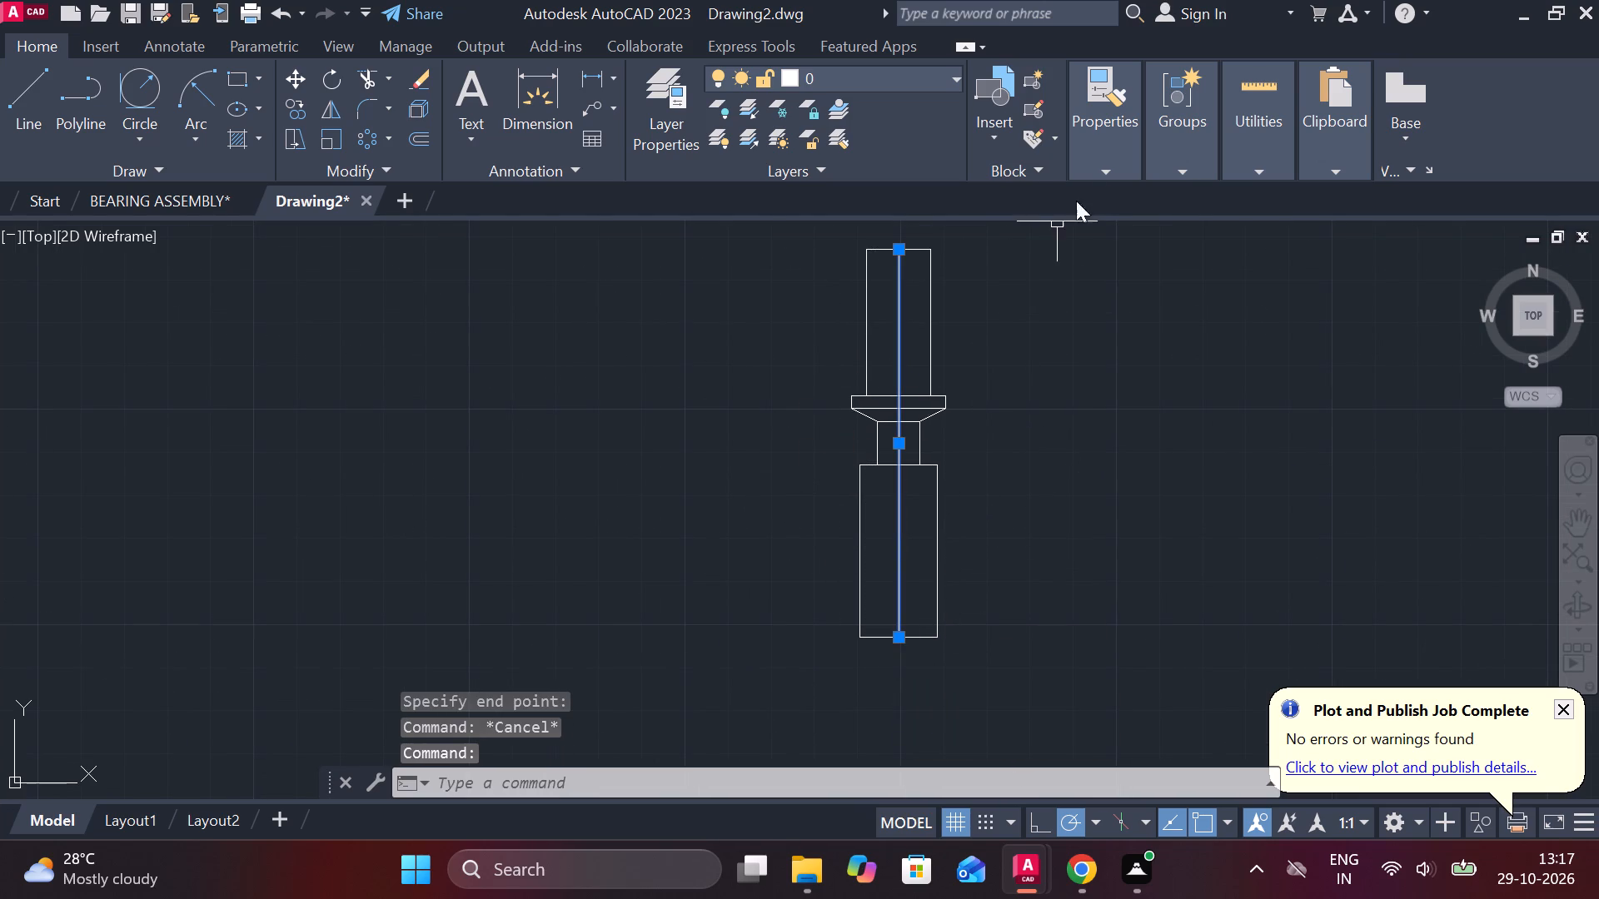
pyautogui.click(1100, 173)
pyautogui.doubleClick(1288, 257)
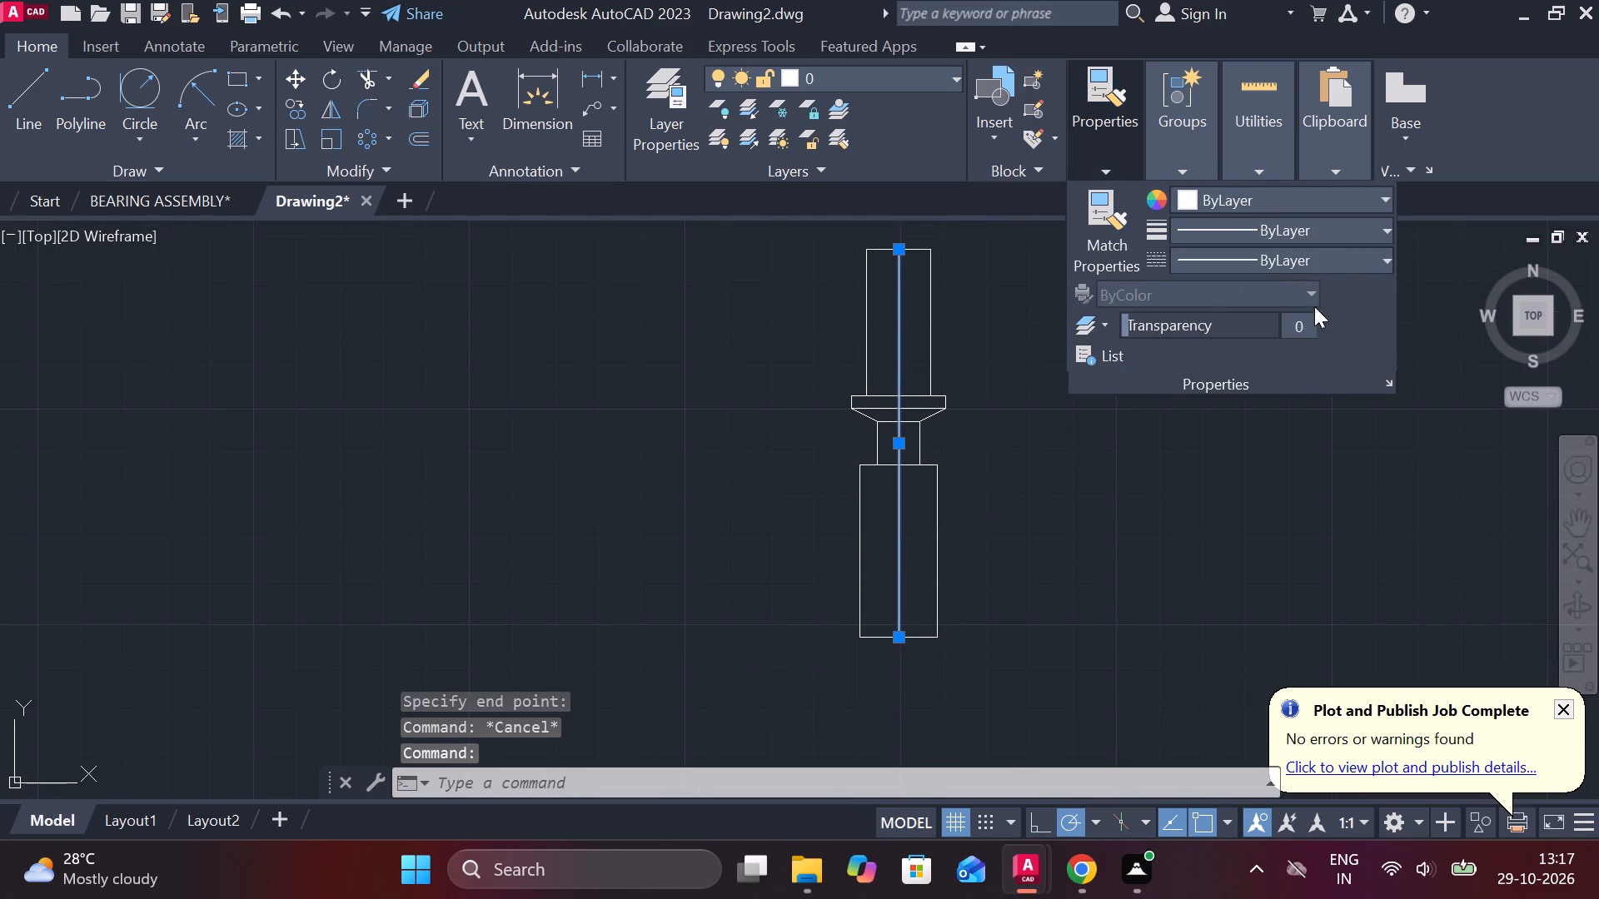
pyautogui.click(1333, 255)
pyautogui.click(1232, 355)
pyautogui.press('Escape')
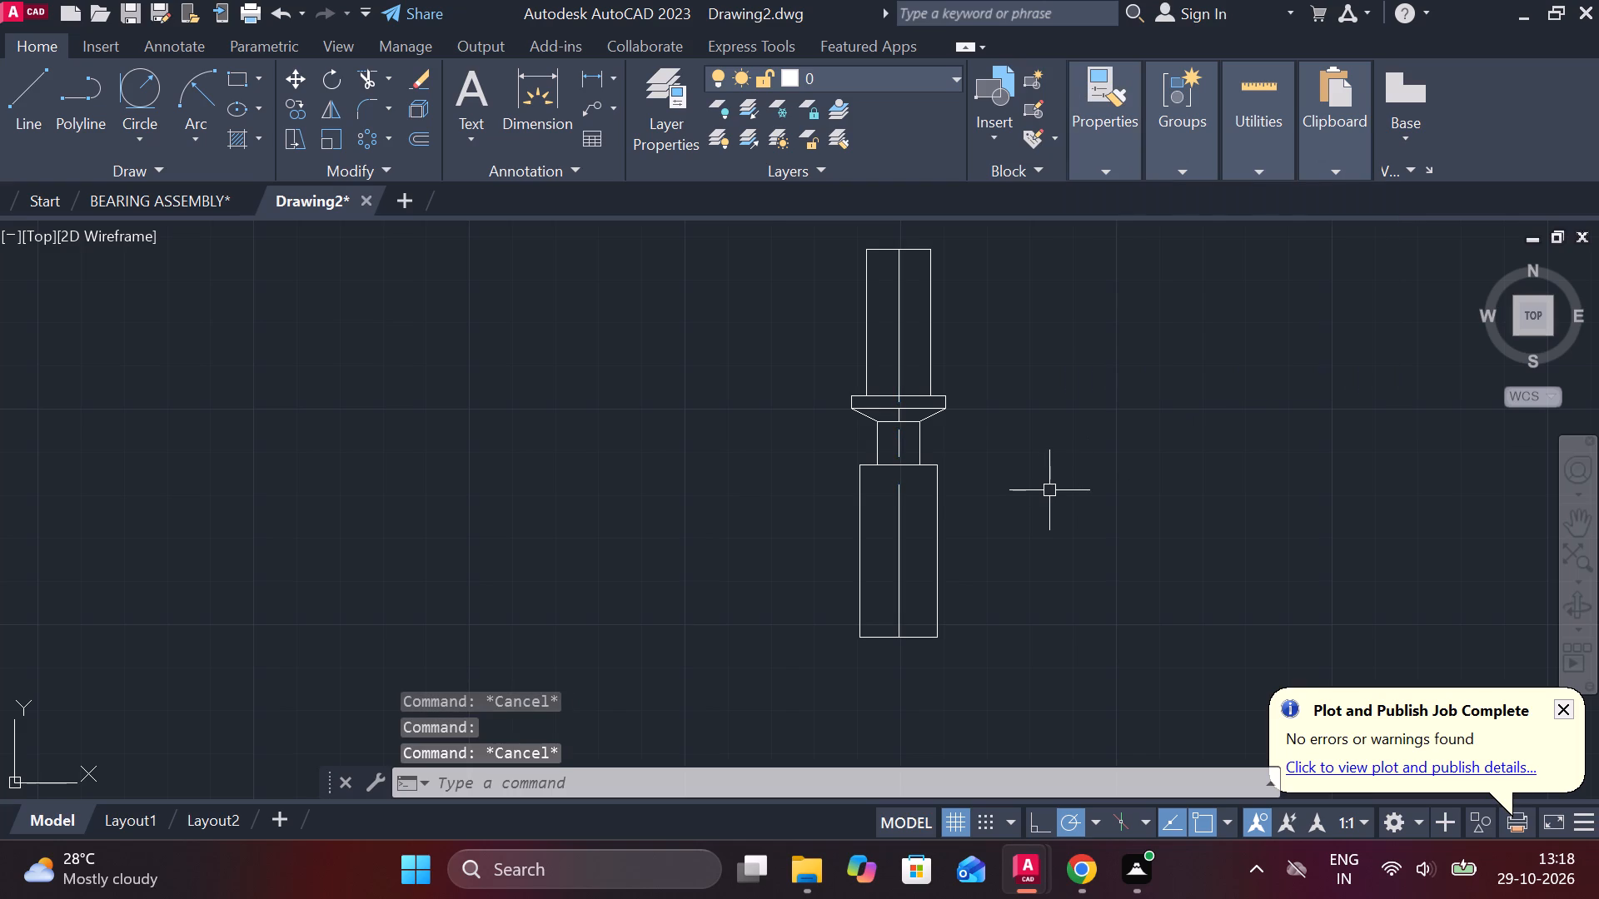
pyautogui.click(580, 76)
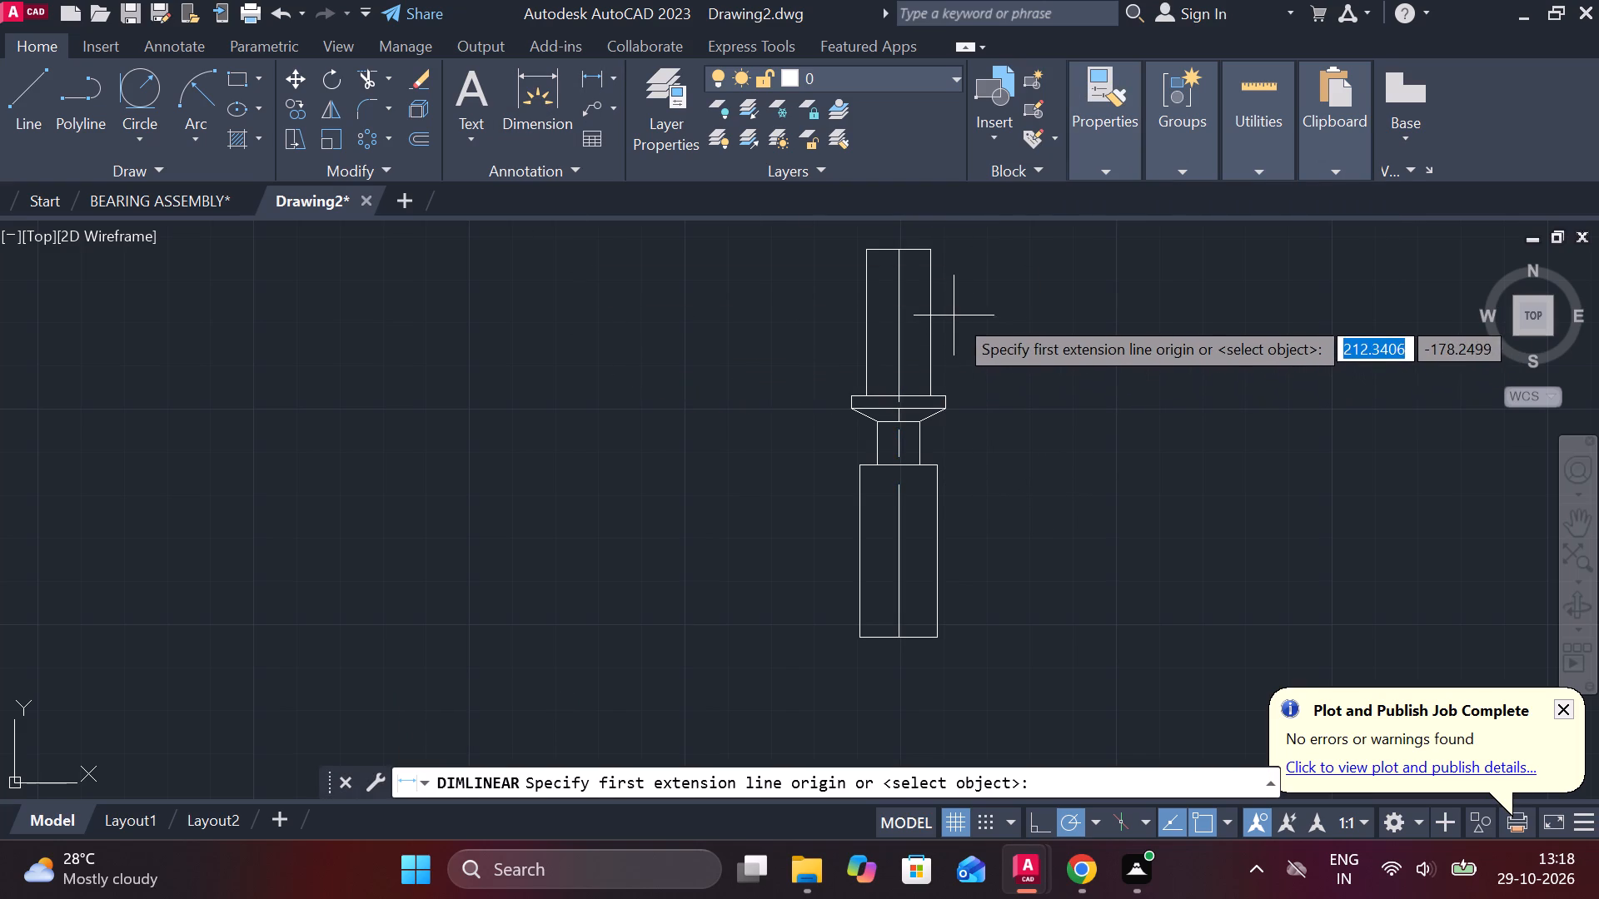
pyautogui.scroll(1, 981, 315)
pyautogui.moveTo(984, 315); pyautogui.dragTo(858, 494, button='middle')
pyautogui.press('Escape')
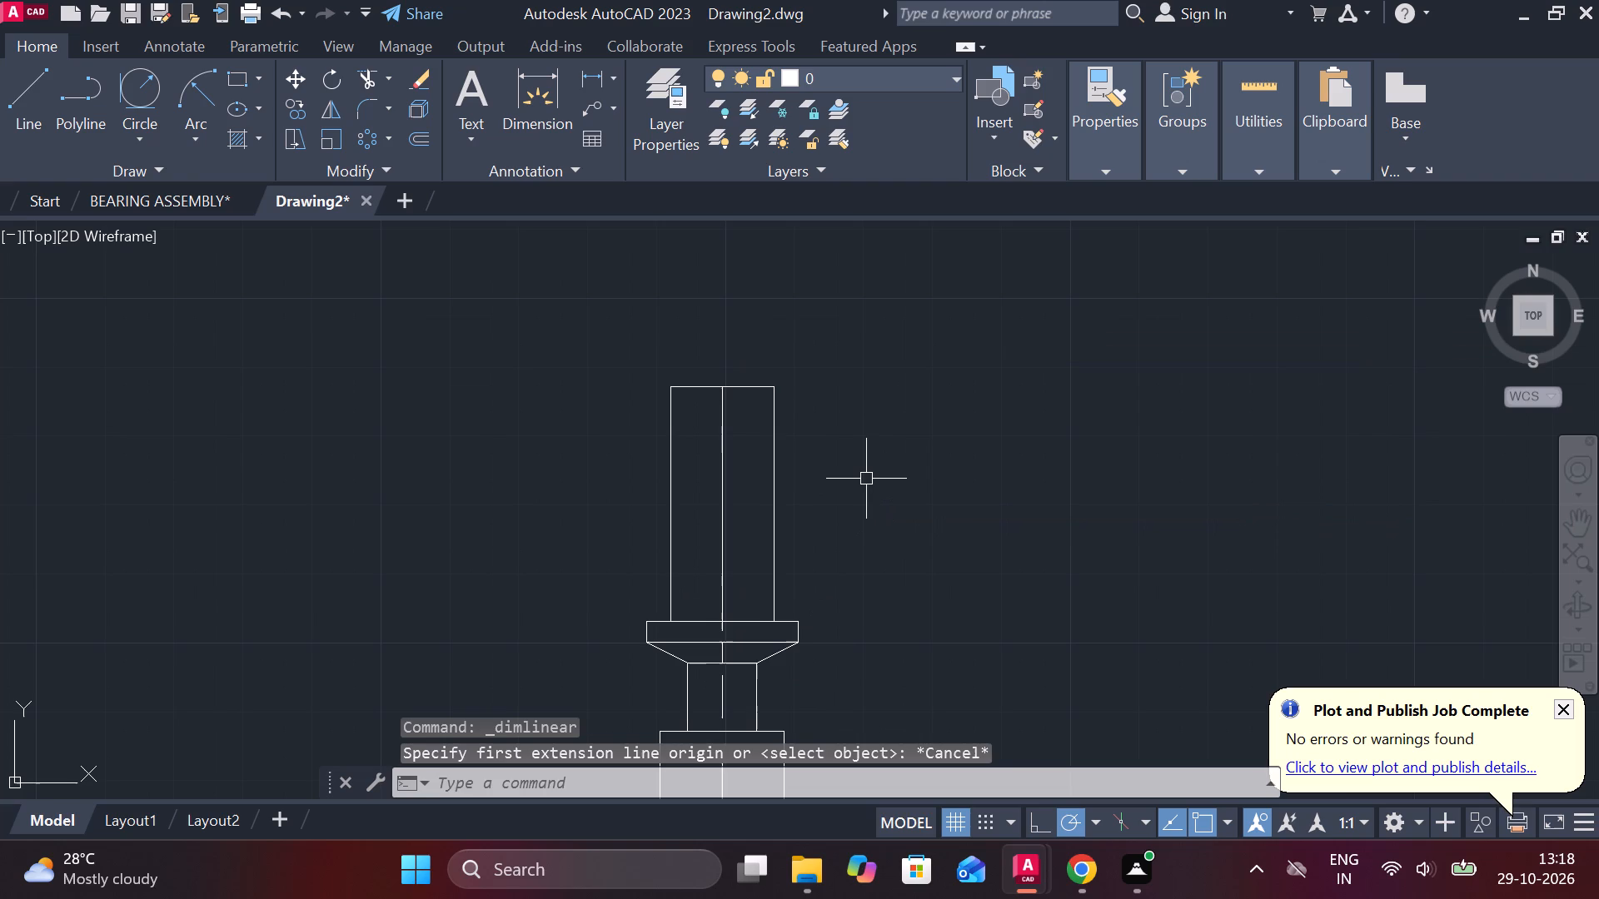
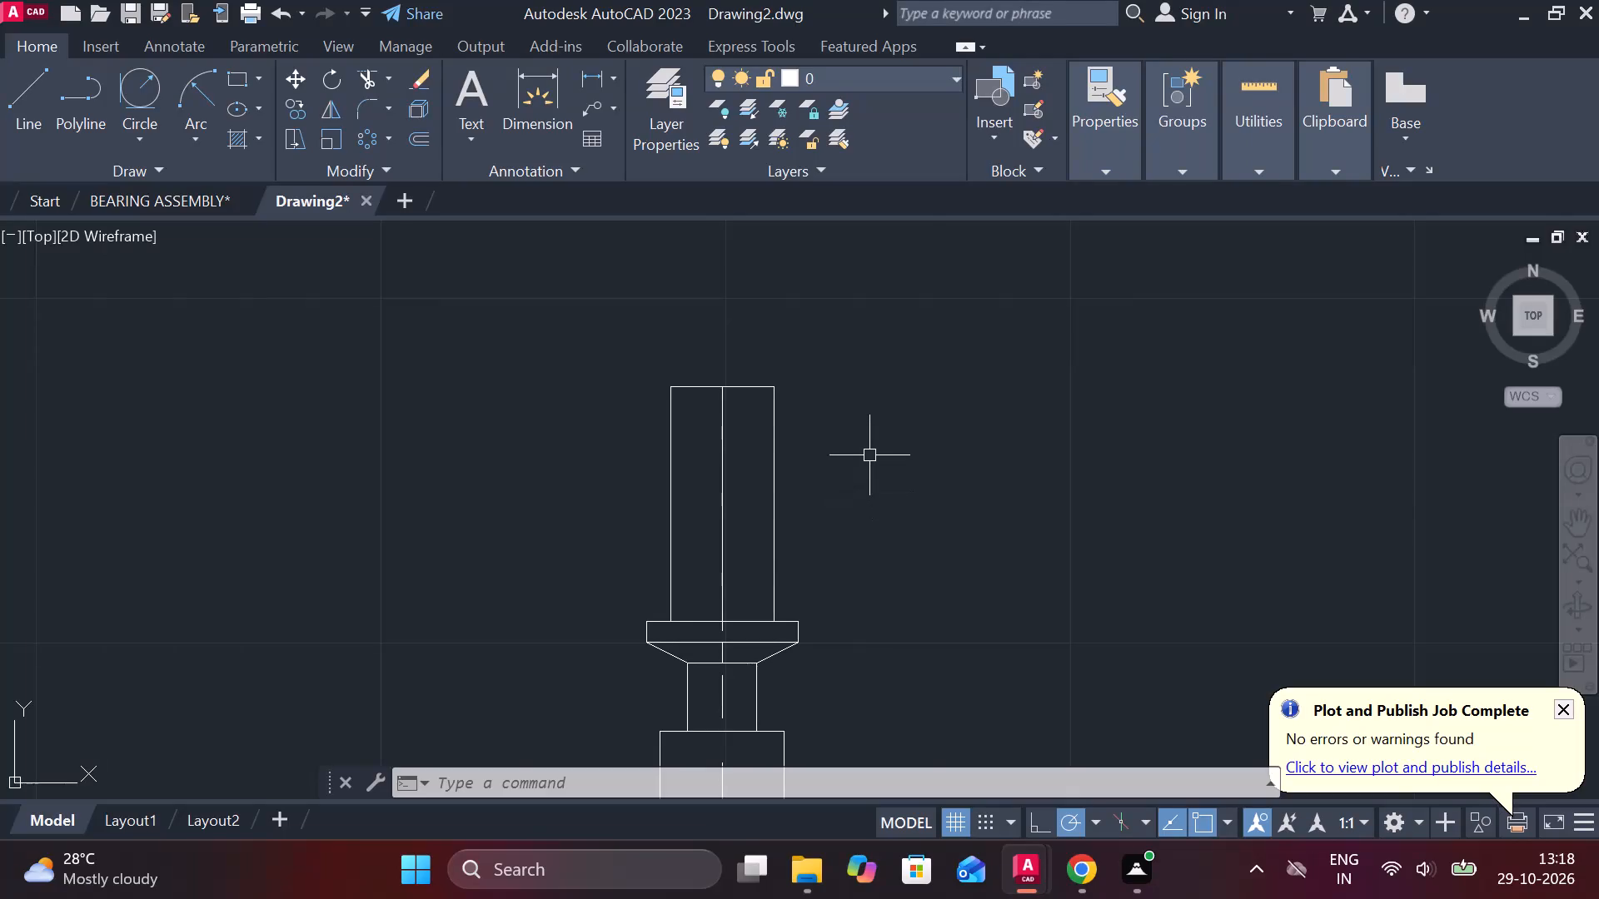
# Offset the top edge of the stepped pin's upper shank 5 units downward.
pyautogui.scroll(1, 737, 406)
pyautogui.moveTo(745, 406); pyautogui.dragTo(782, 454, button='middle')
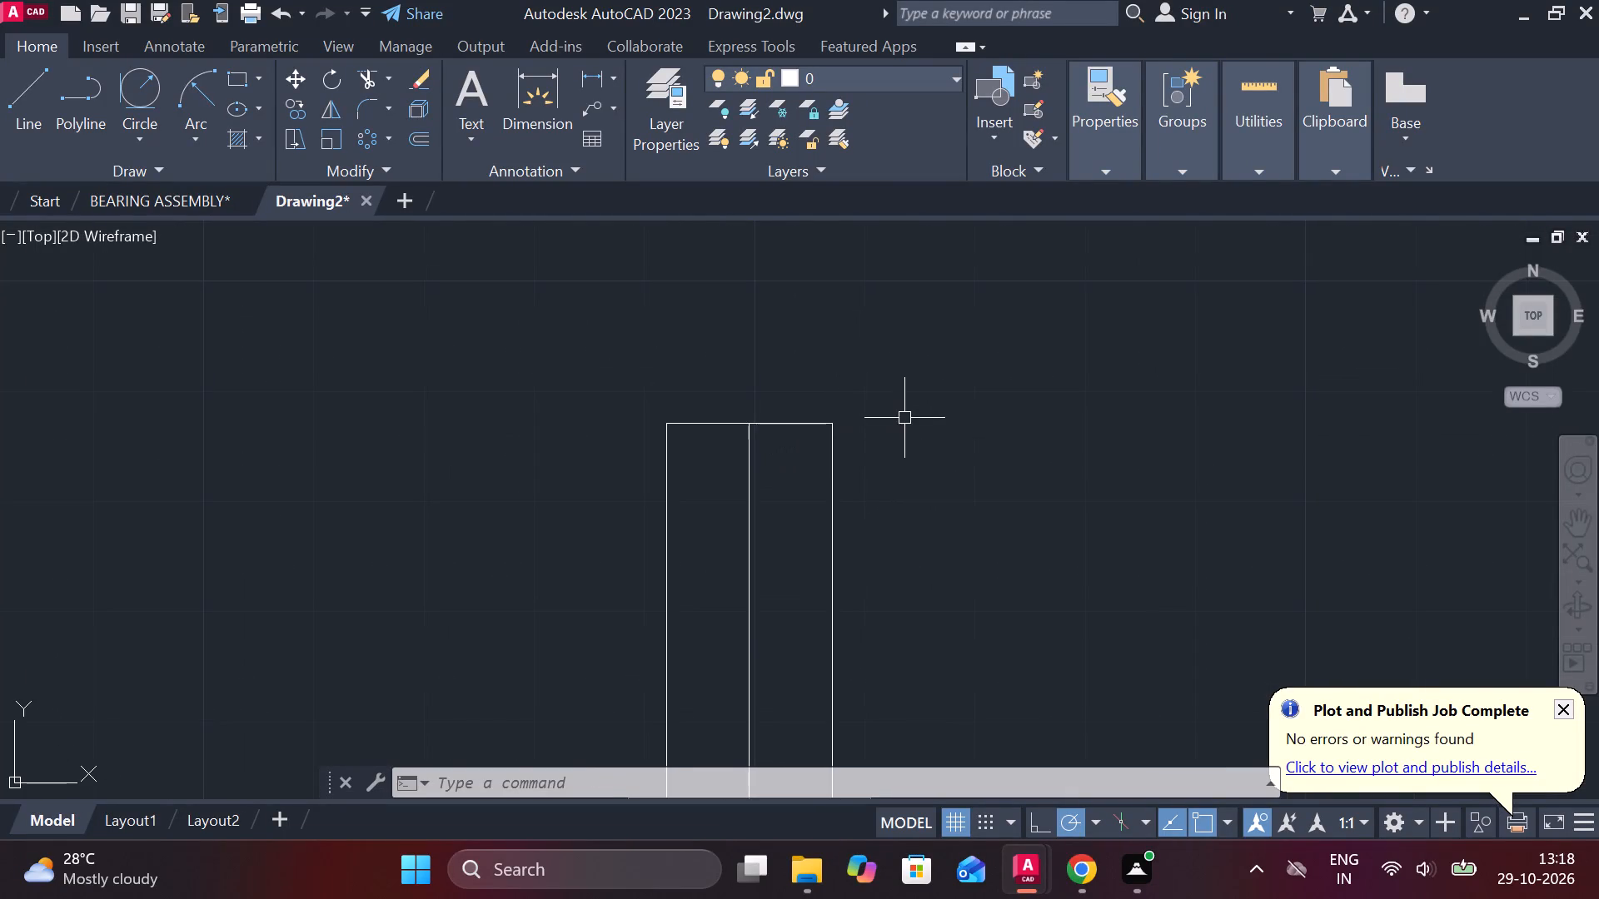
pyautogui.click(799, 426)
pyautogui.press('o')
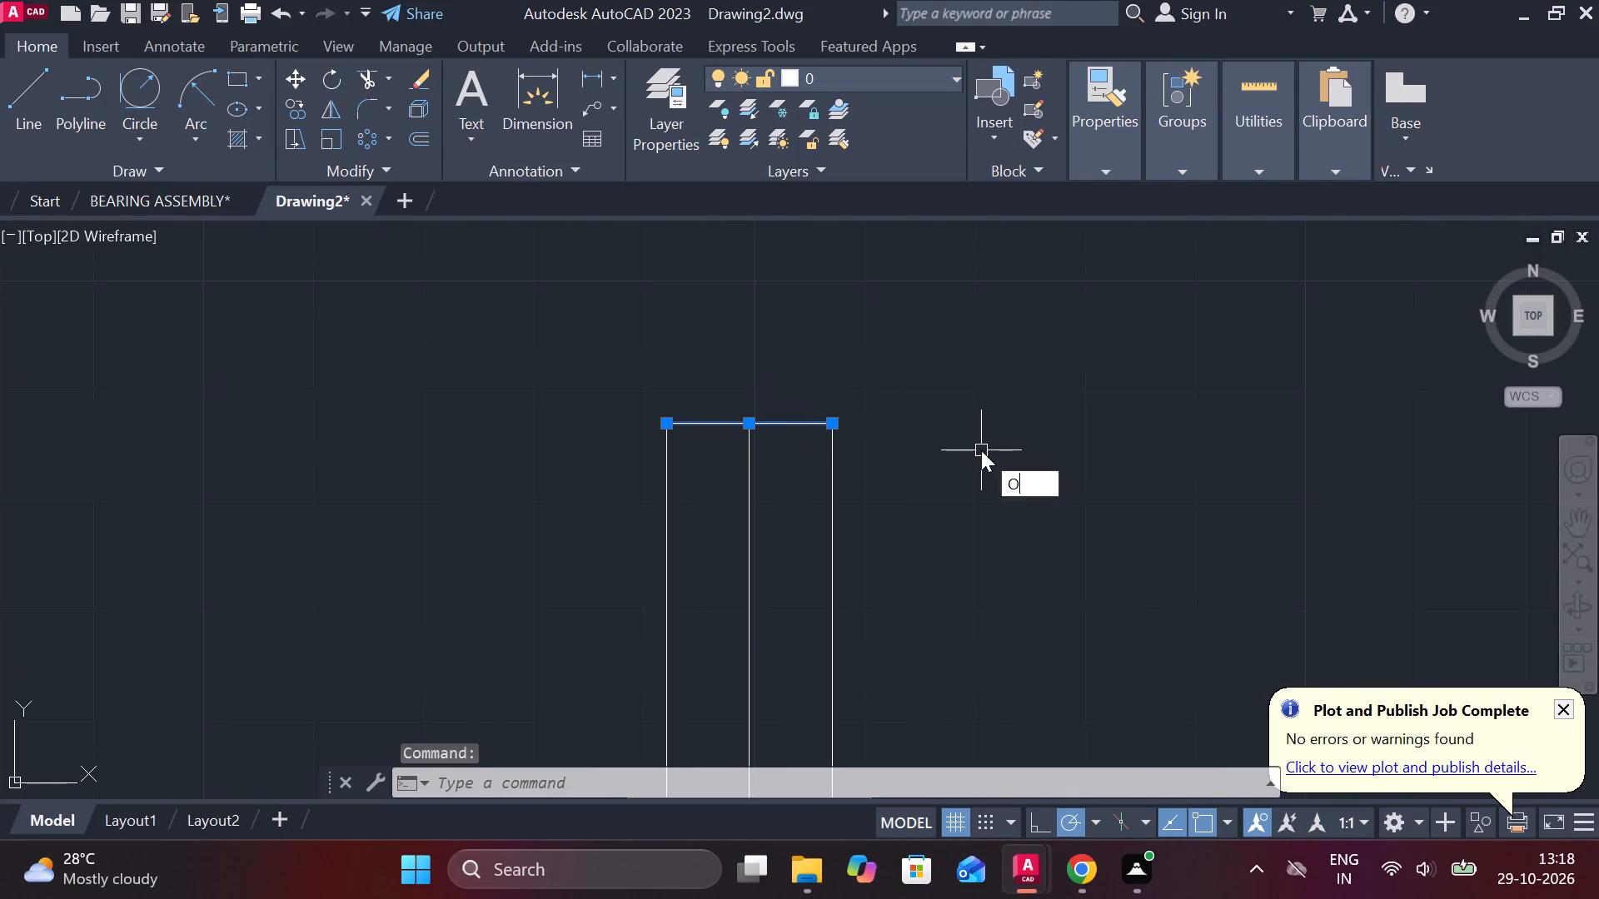
pyautogui.press('Return')
pyautogui.press('Return')
pyautogui.write('5')
pyautogui.press('space')
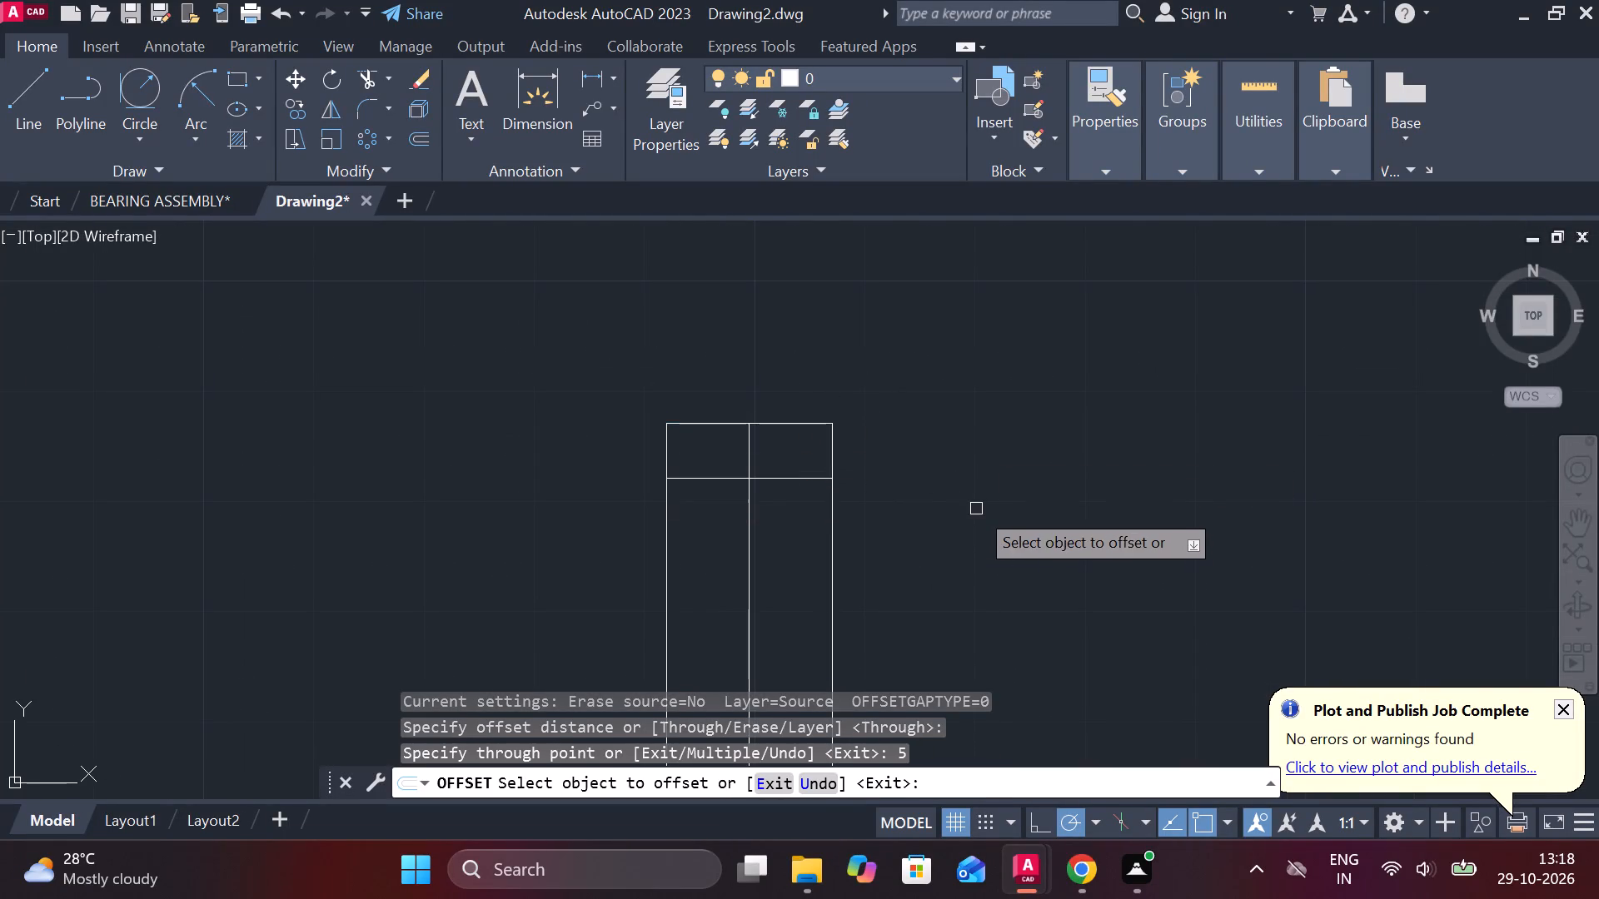
# Offset the new horizontal line near the pin's top by 2 units both above and below.
pyautogui.click(798, 480)
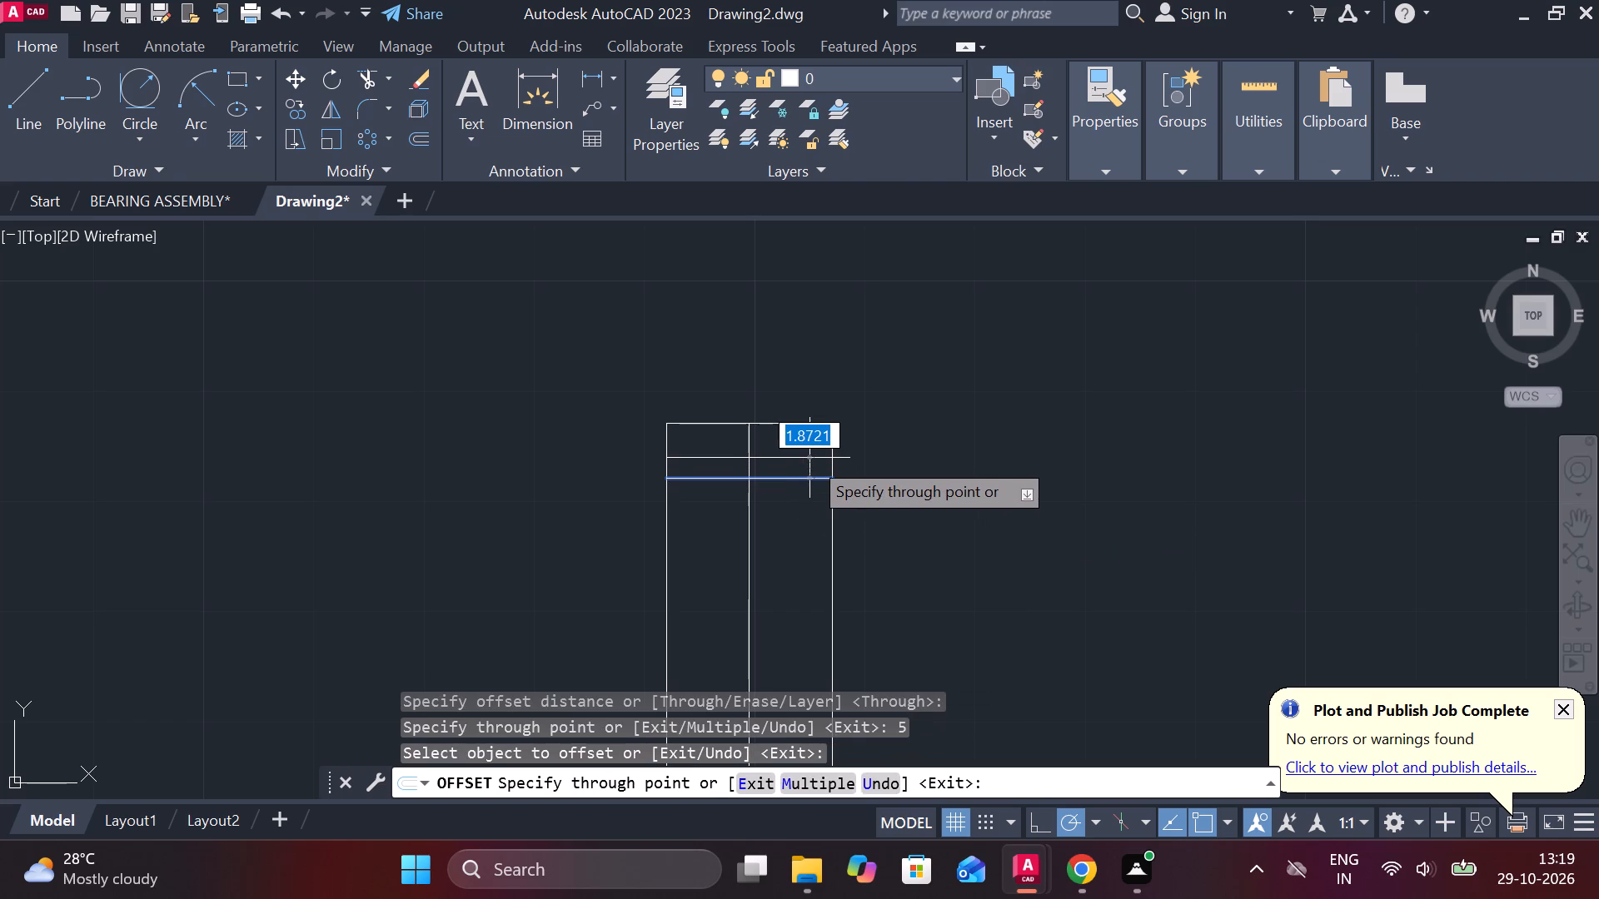
pyautogui.write('2')
pyautogui.press('space')
pyautogui.click(801, 478)
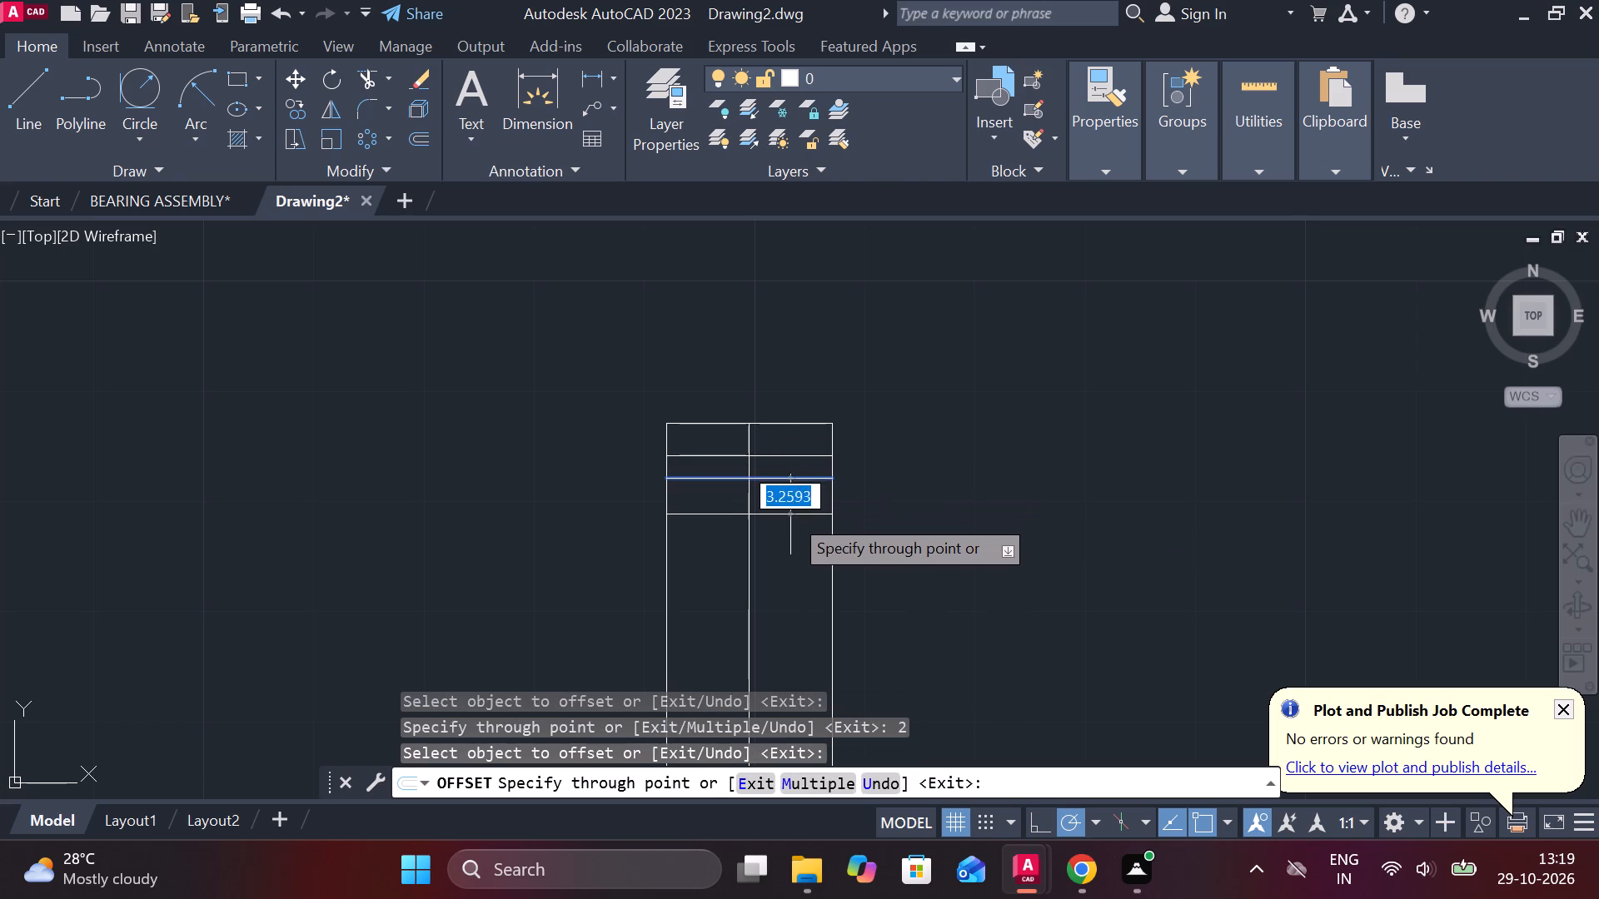
pyautogui.write('2')
pyautogui.press('space')
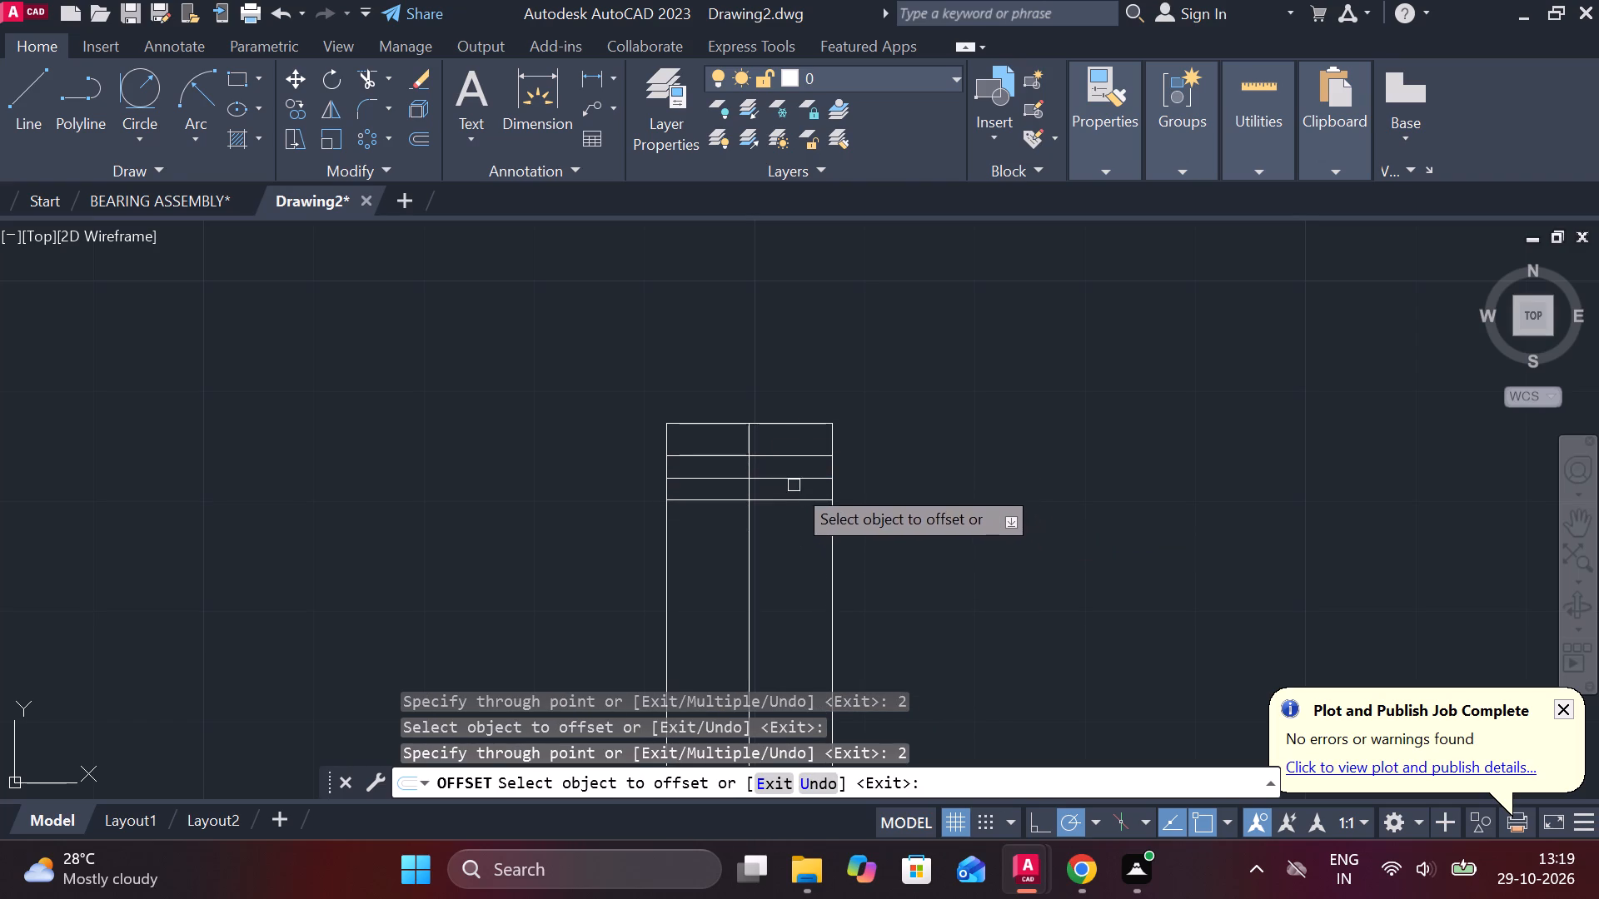
pyautogui.press('Escape')
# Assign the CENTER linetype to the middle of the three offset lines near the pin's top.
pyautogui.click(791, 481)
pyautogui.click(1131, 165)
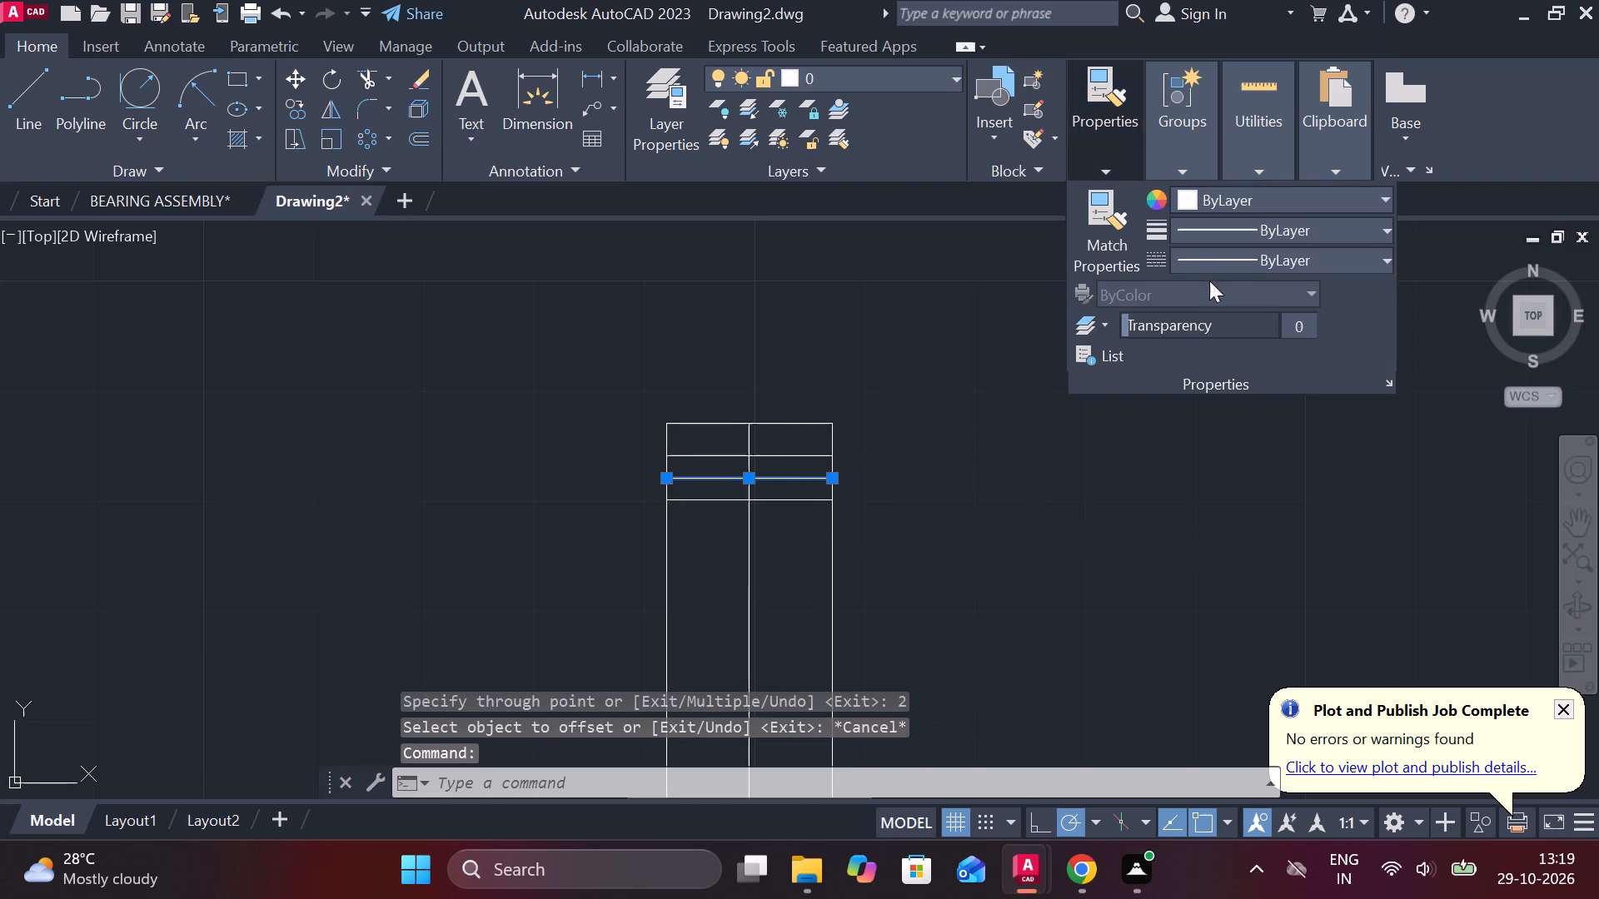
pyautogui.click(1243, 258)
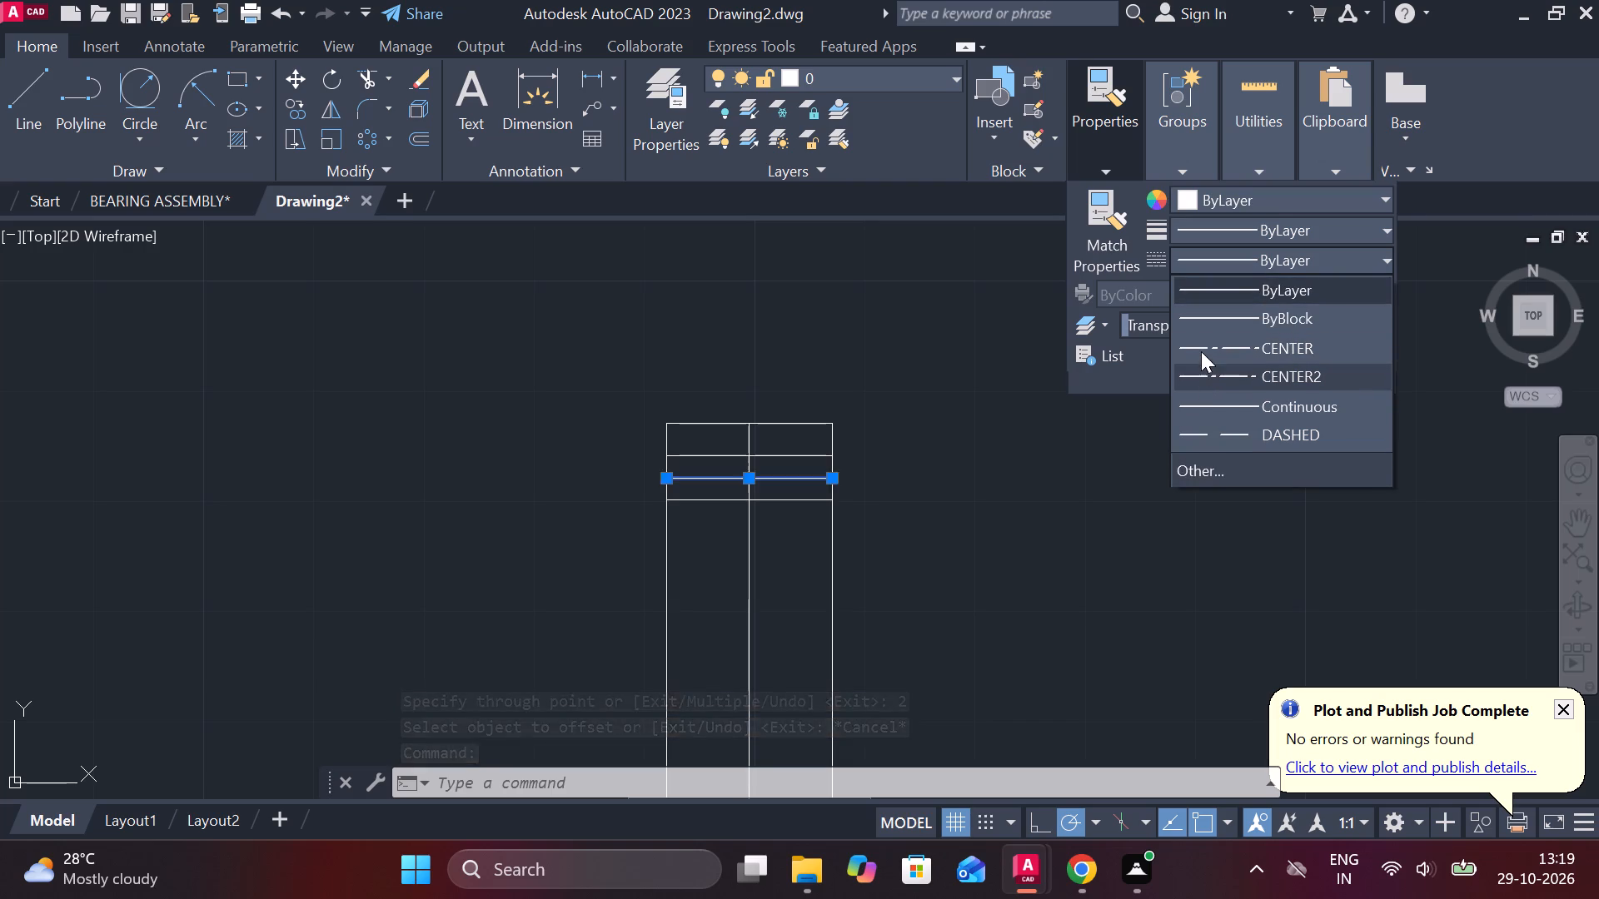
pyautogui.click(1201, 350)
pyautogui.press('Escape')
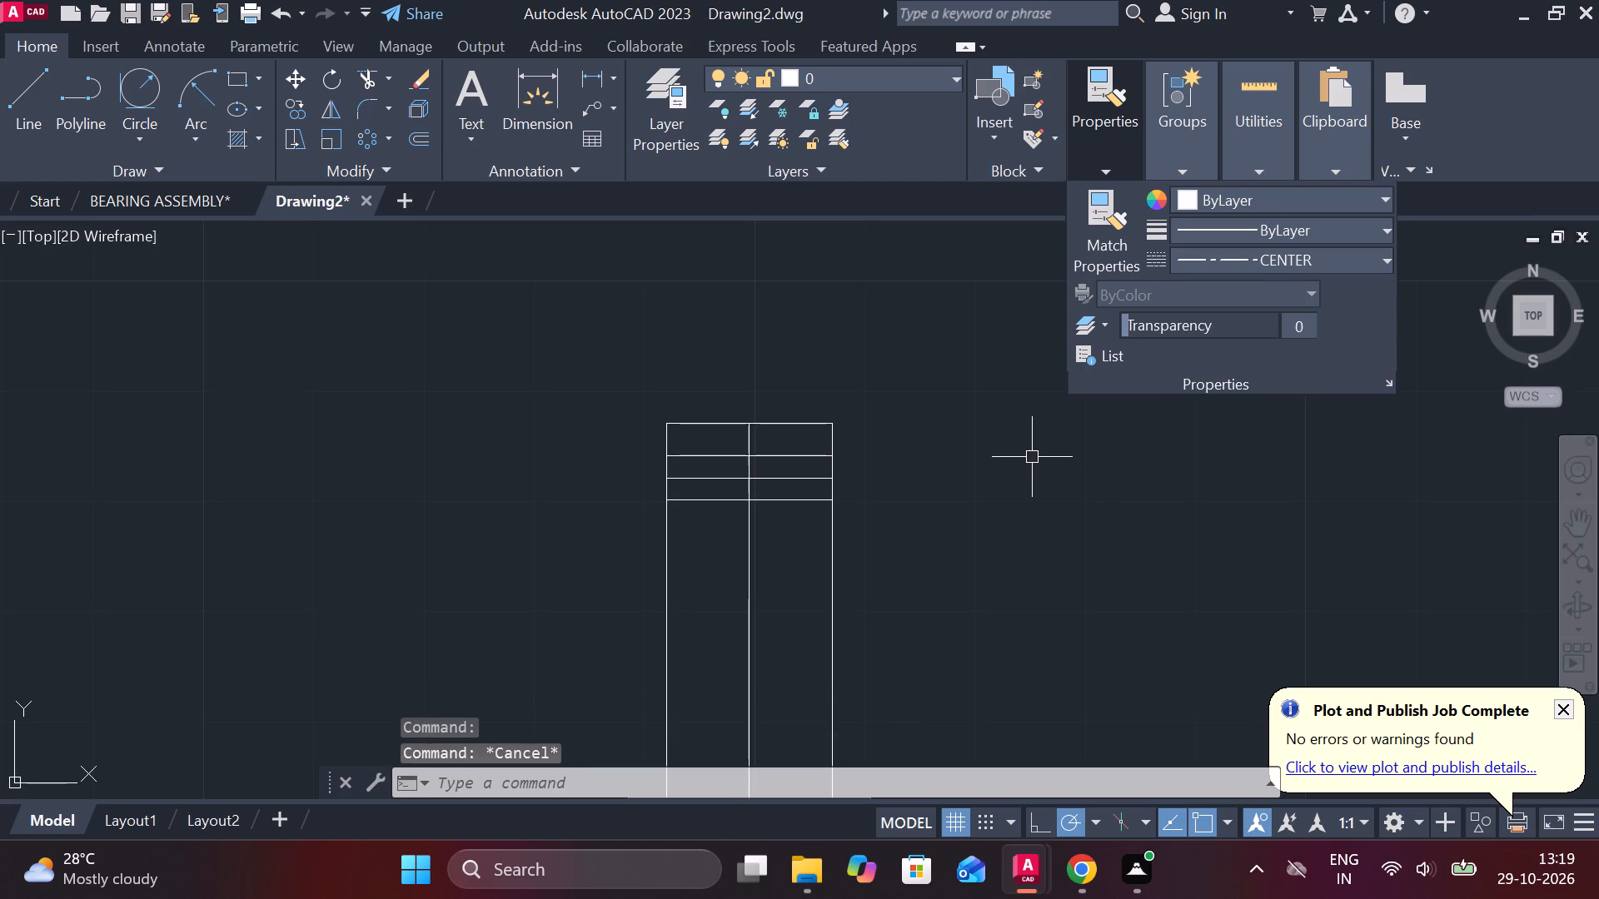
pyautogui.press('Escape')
# Set both the linetype global scale factor and the current object scale to 0.5.
pyautogui.click(1108, 173)
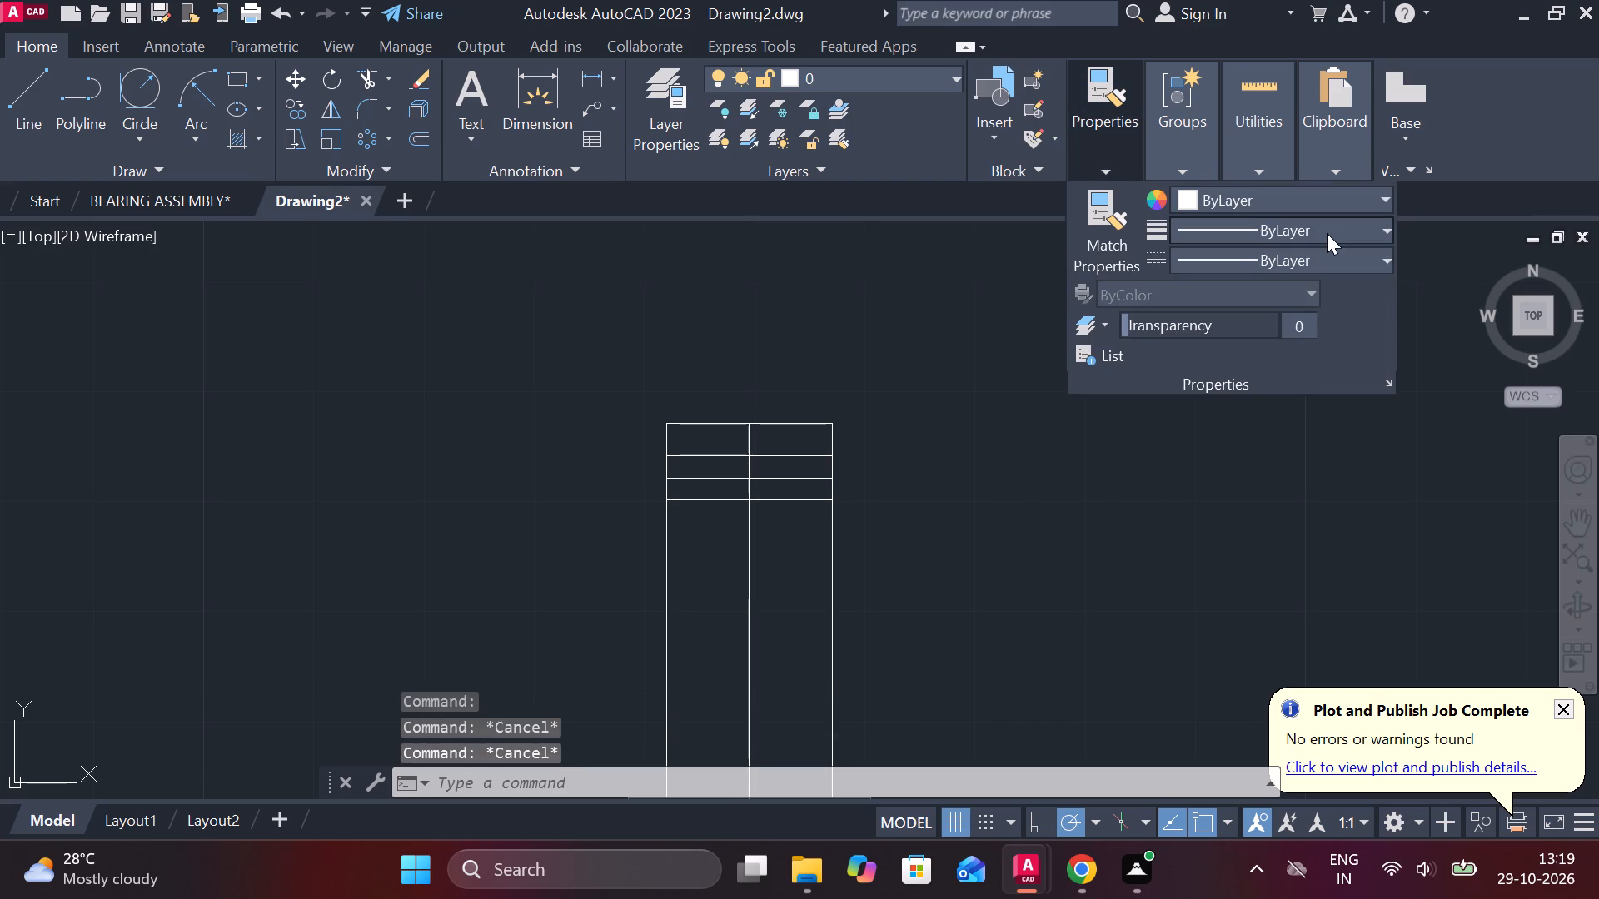
pyautogui.click(1327, 233)
pyautogui.click(1327, 233)
pyautogui.click(1305, 266)
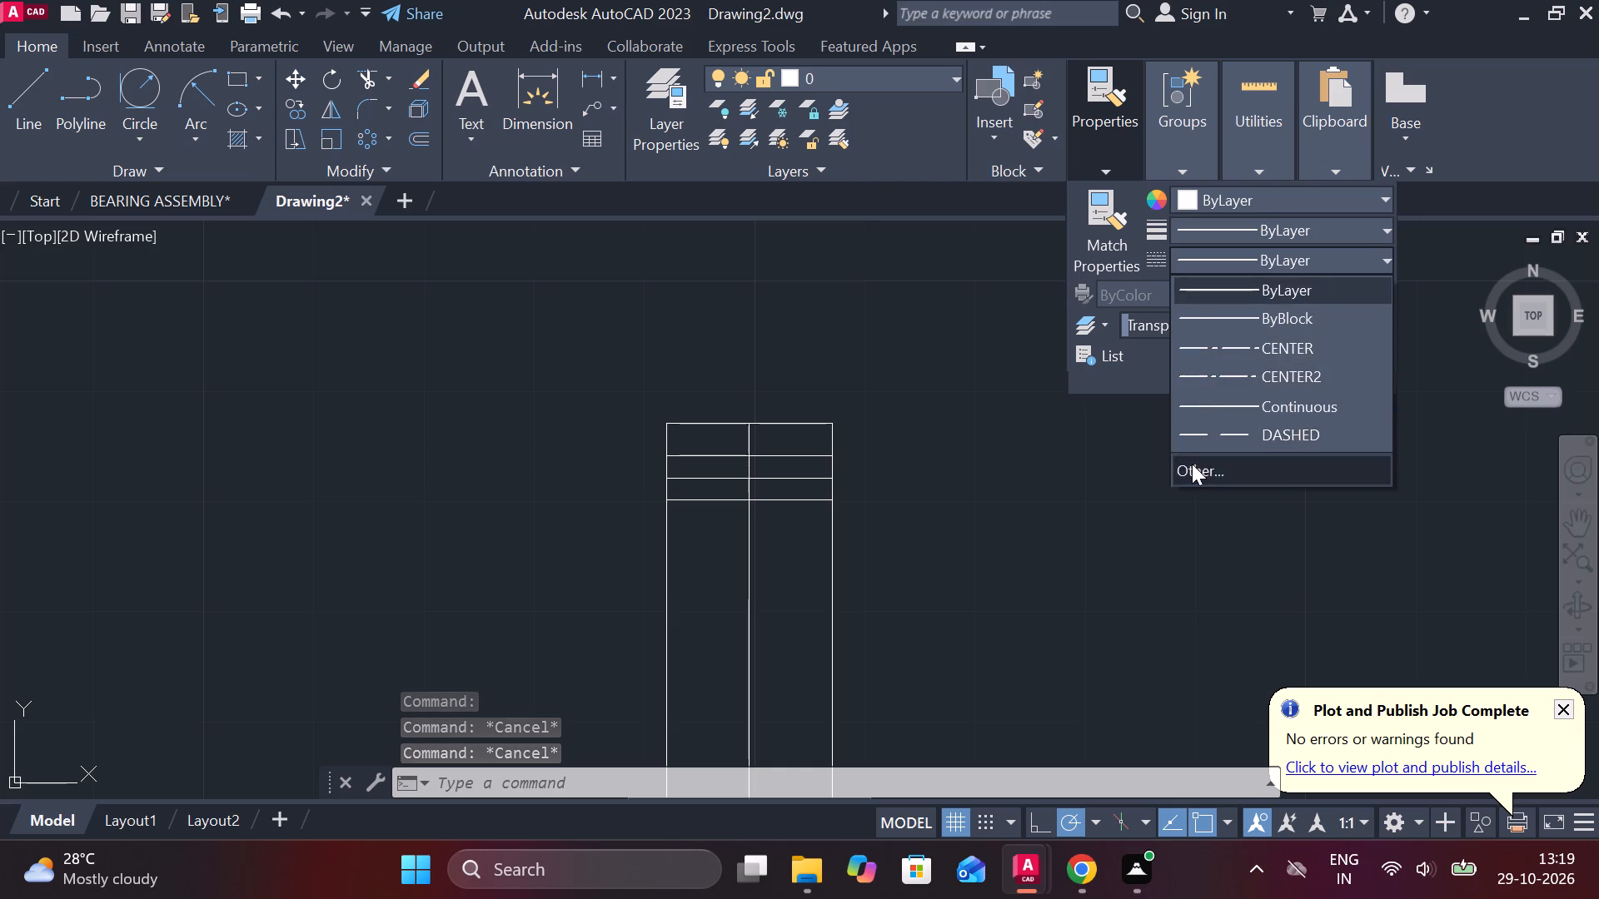
pyautogui.click(1192, 464)
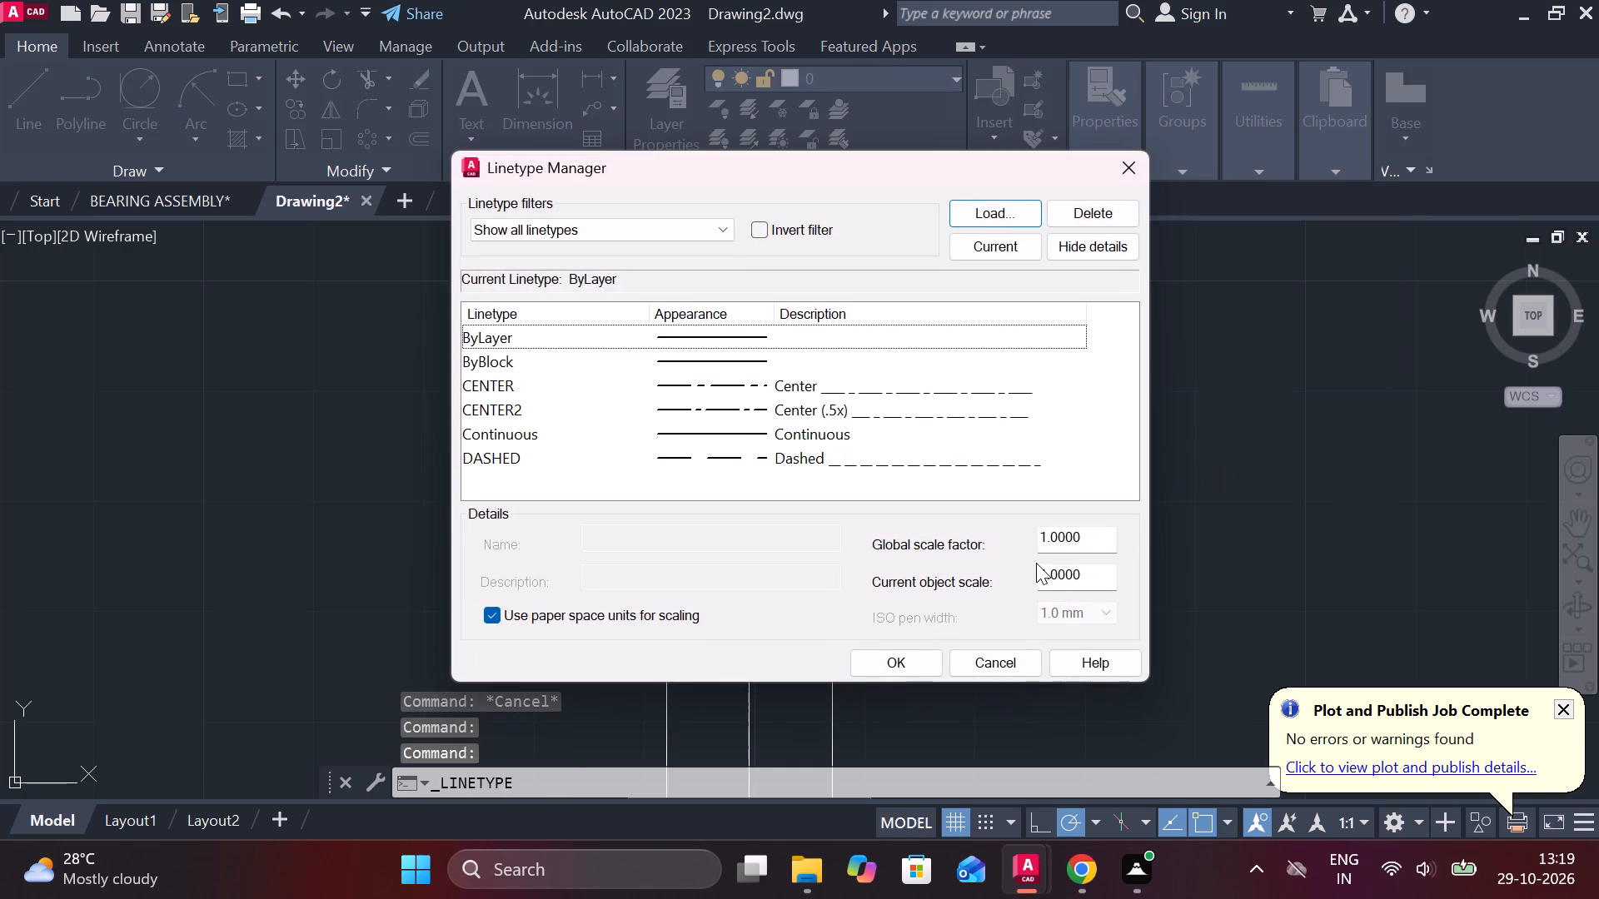
pyautogui.moveTo(1089, 546); pyautogui.dragTo(1049, 546)
pyautogui.moveTo(1046, 546); pyautogui.dragTo(1029, 546)
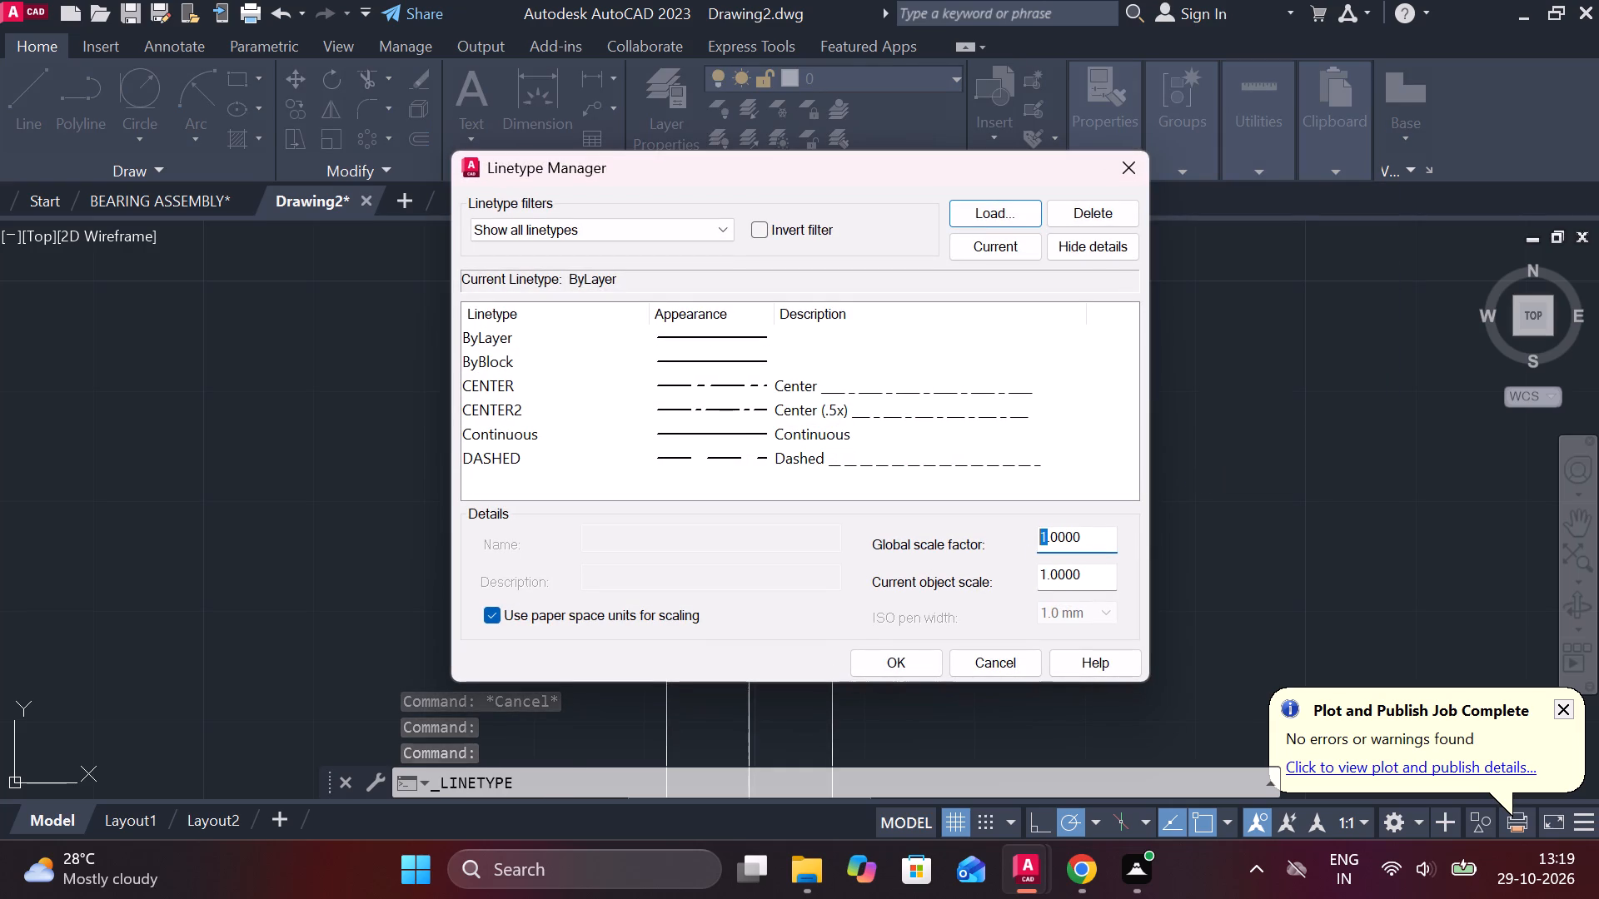
pyautogui.click(1094, 546)
pyautogui.moveTo(1089, 546); pyautogui.dragTo(1024, 534)
pyautogui.press('.')
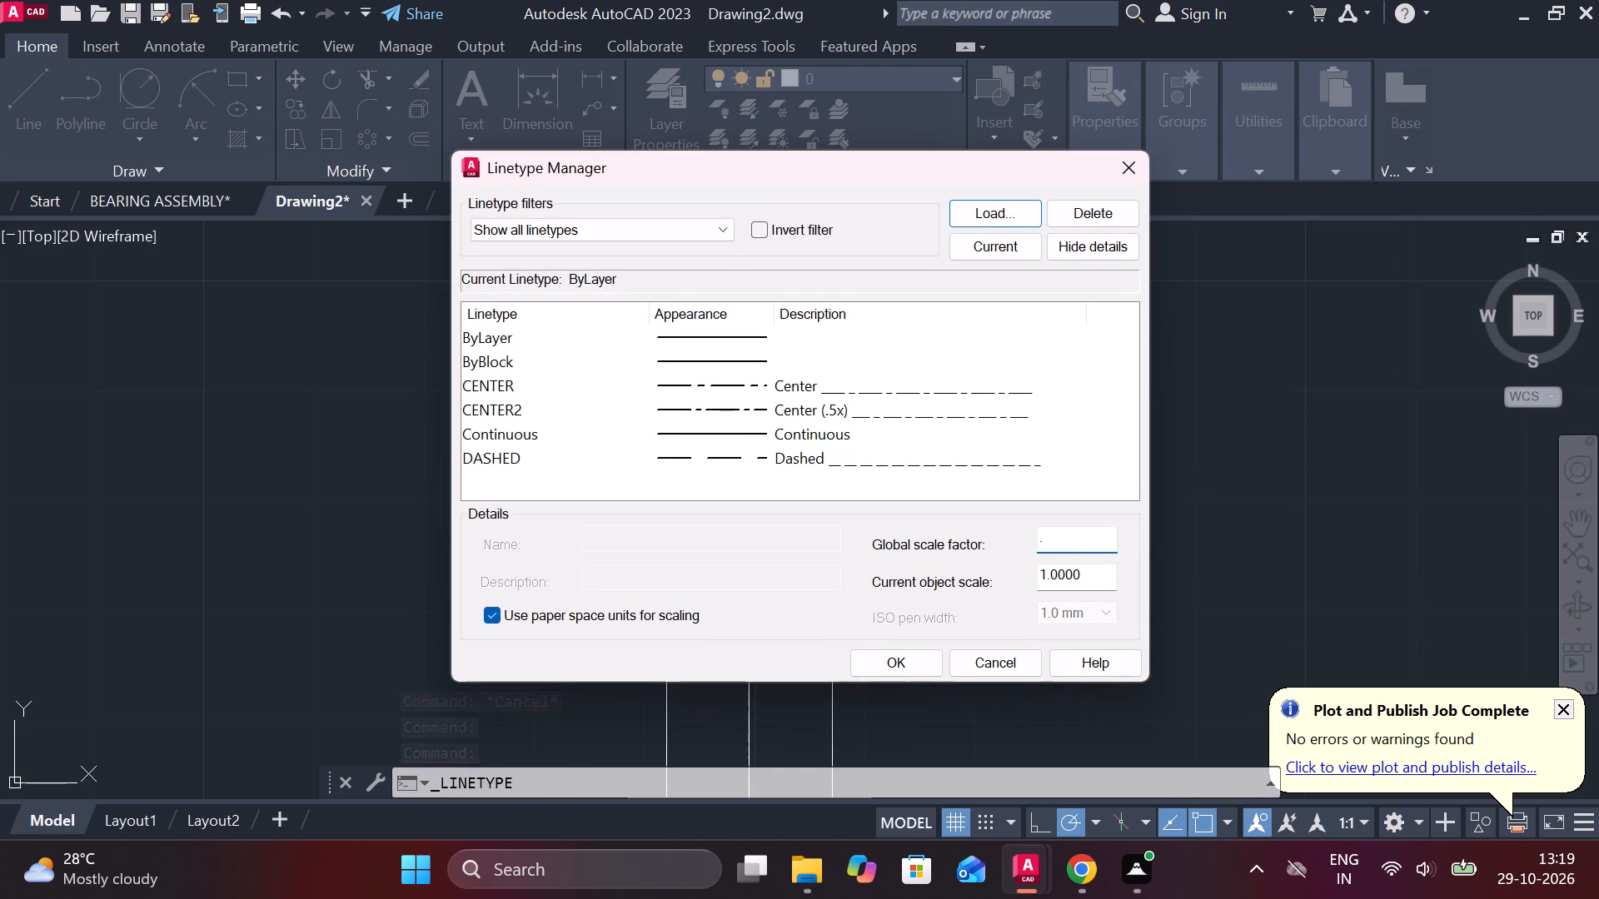
pyautogui.press('5')
pyautogui.click(1086, 574)
pyautogui.moveTo(1085, 574); pyautogui.dragTo(1029, 574)
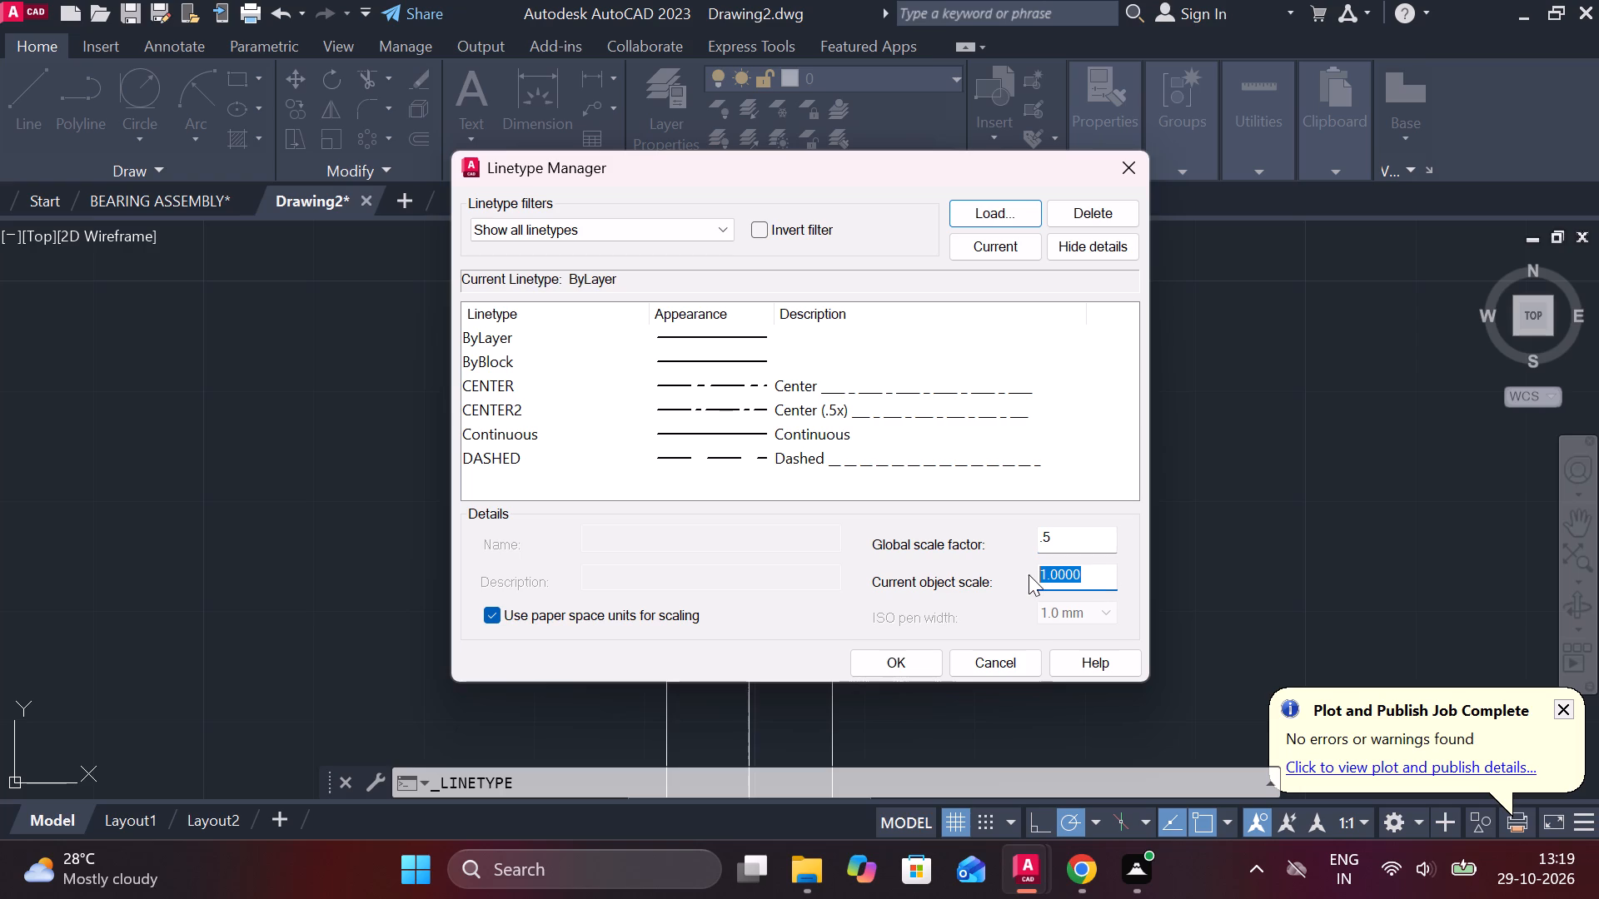
pyautogui.write('.5')
pyautogui.click(934, 663)
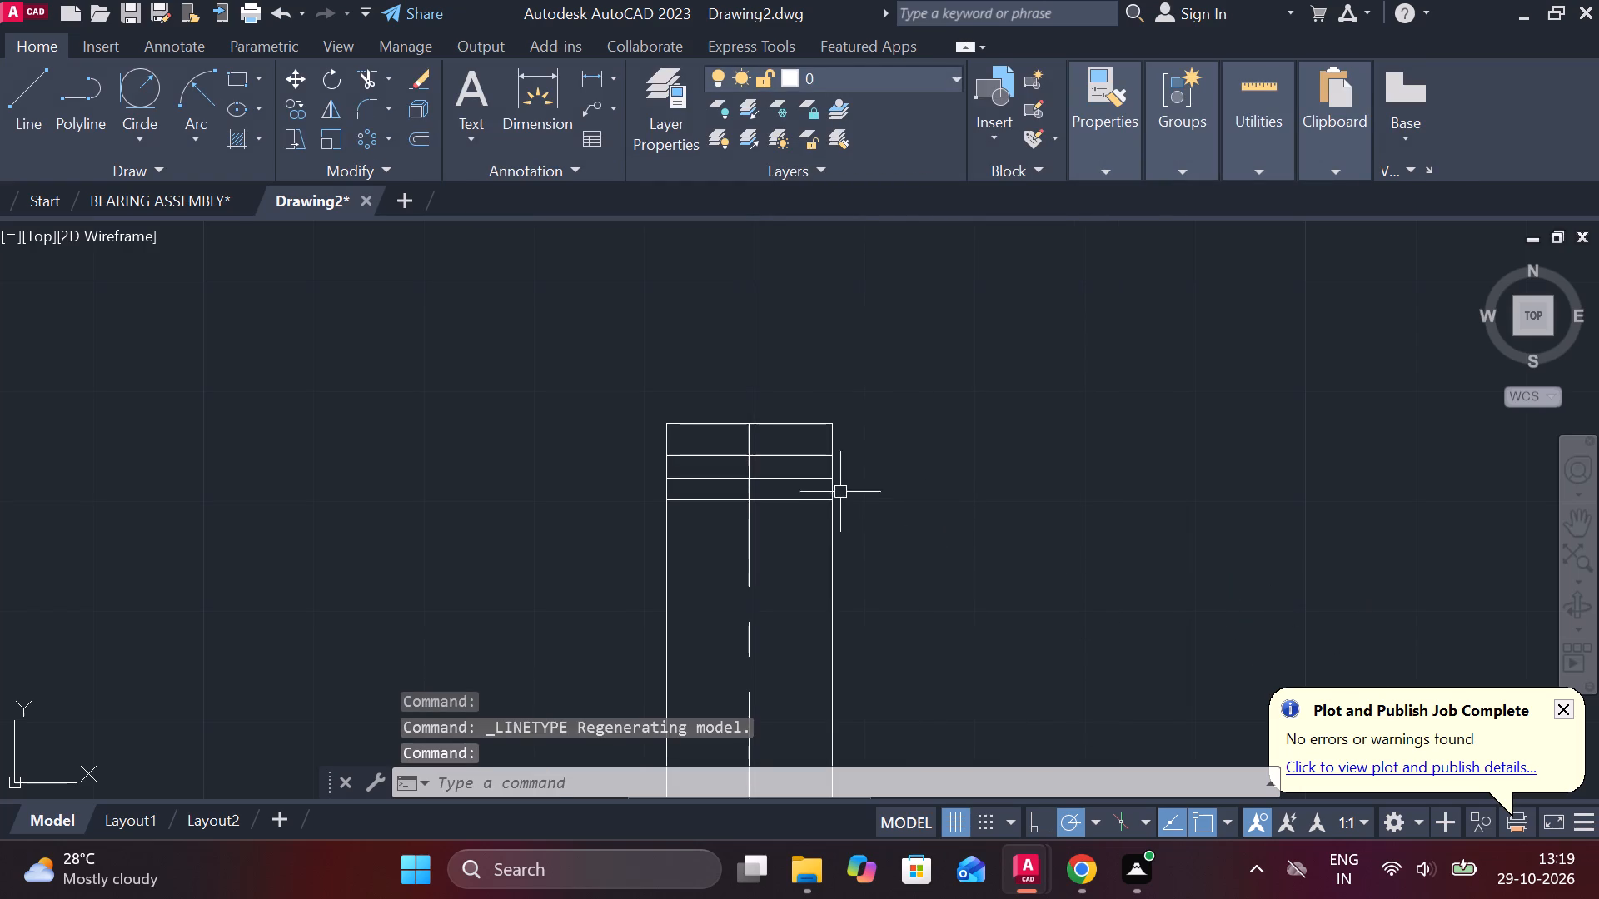
# Assign the CENTER2 linetype to the middle of the three offset lines near the pin's top.
pyautogui.click(791, 483)
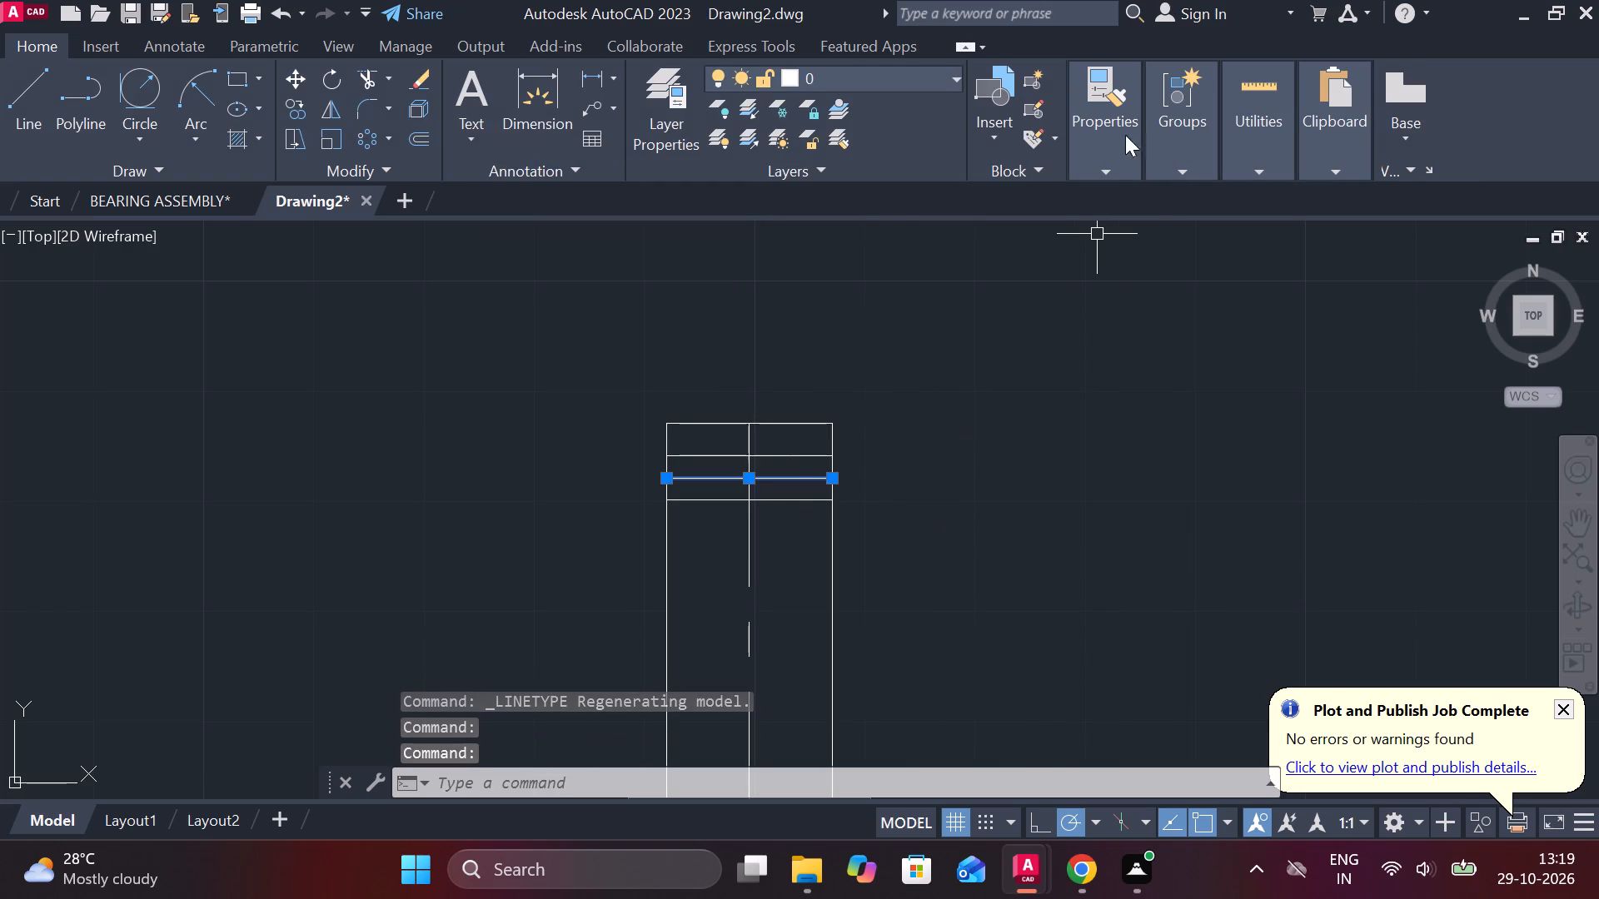
pyautogui.click(1104, 161)
pyautogui.click(1348, 257)
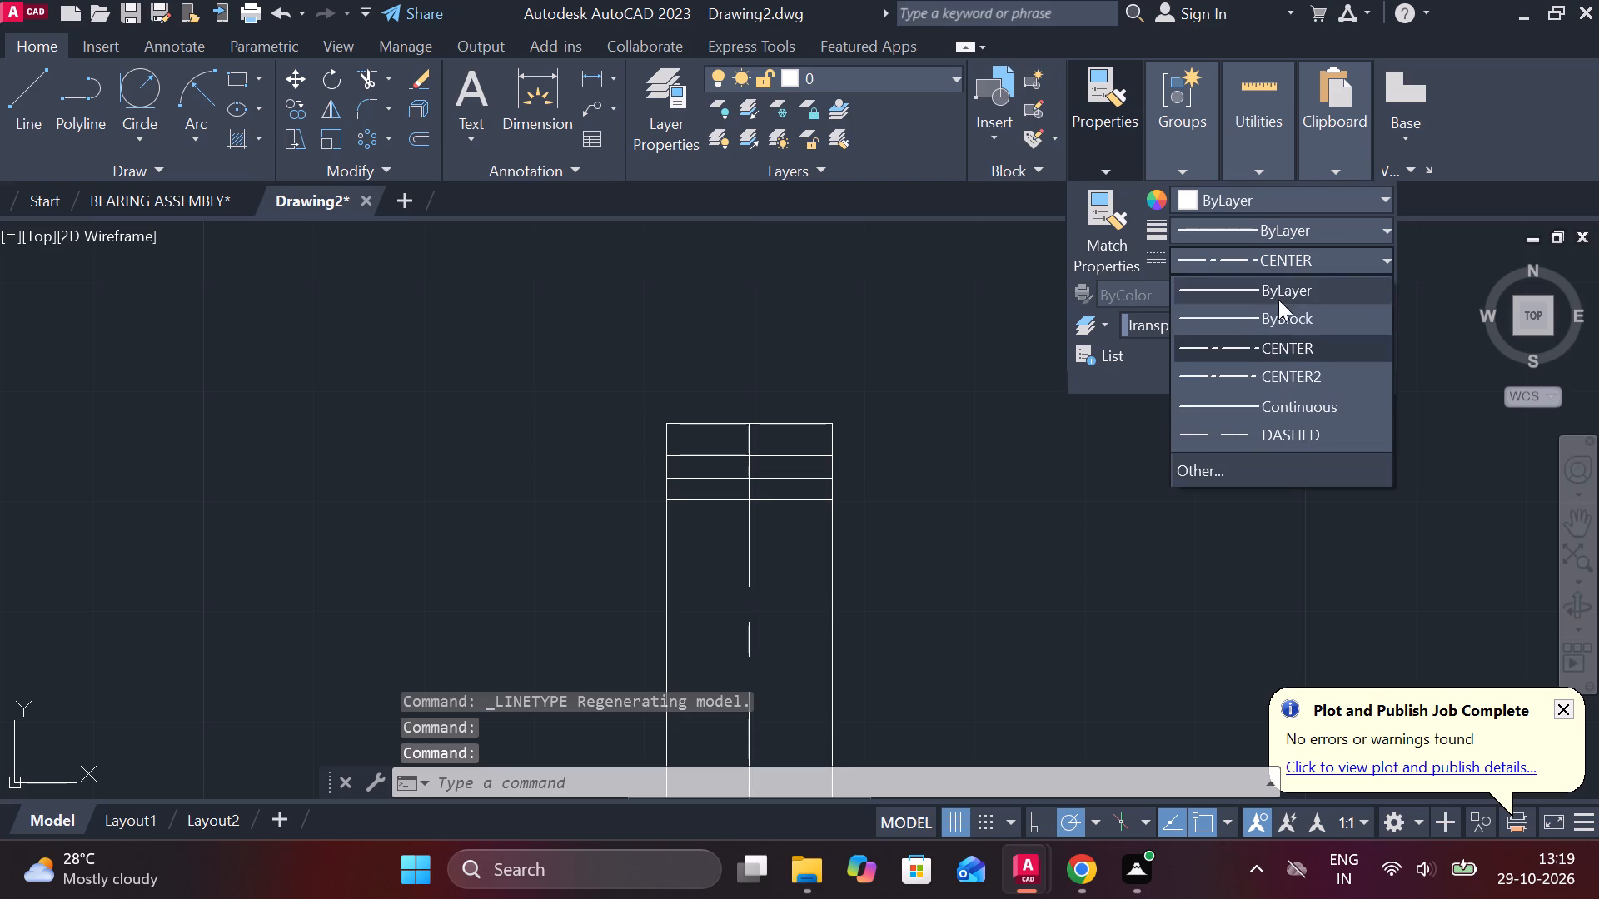
pyautogui.click(1267, 365)
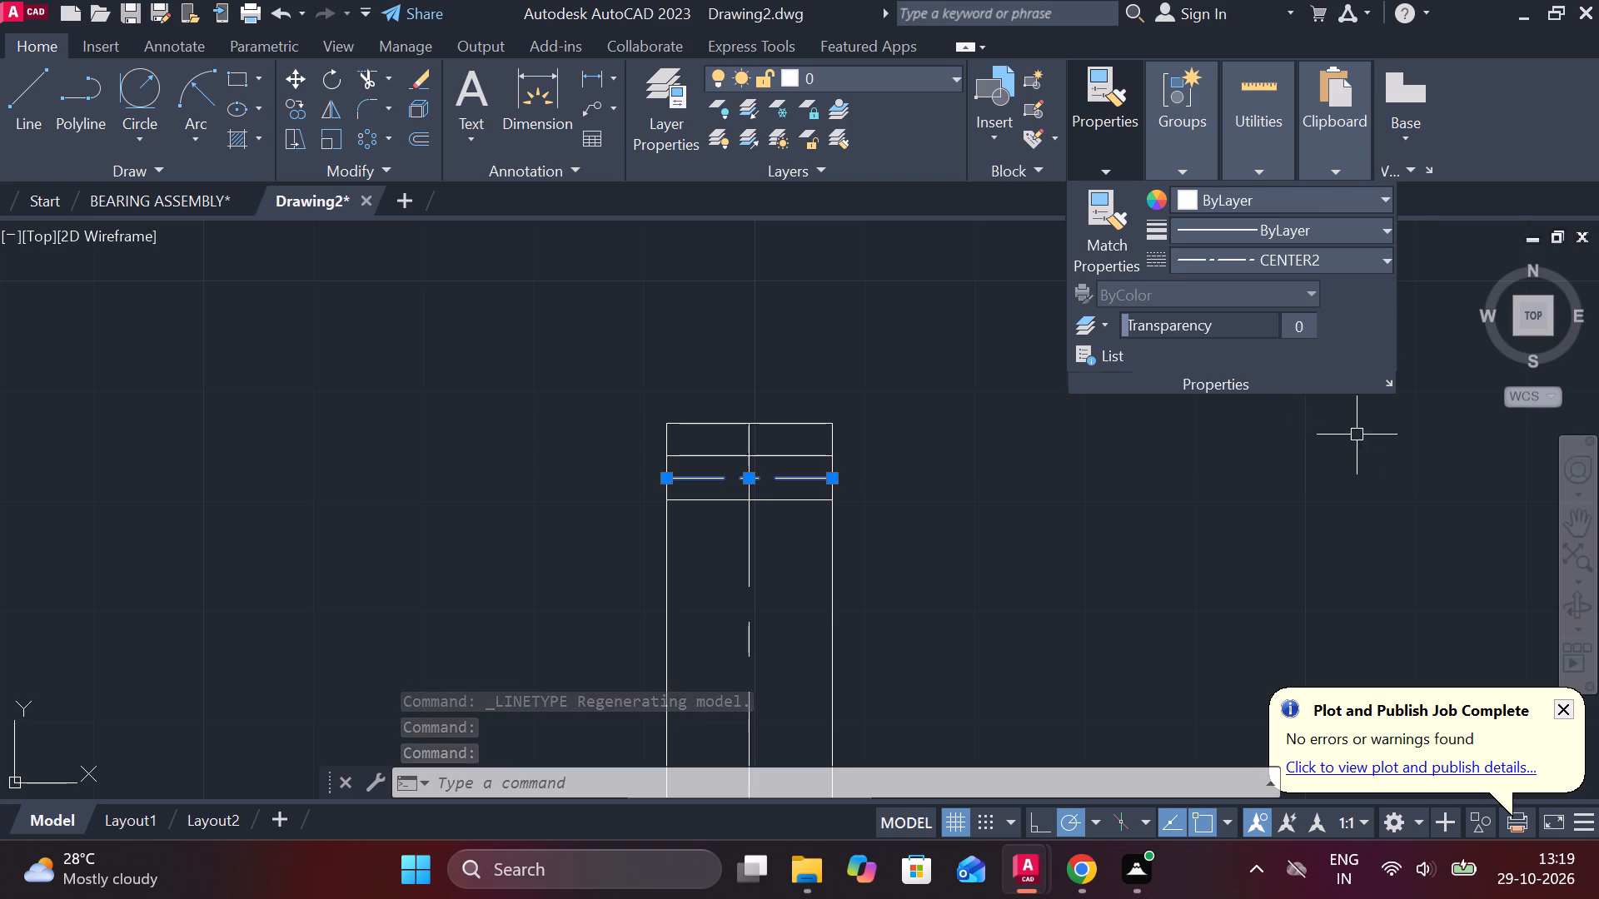
pyautogui.scroll(-2, 1052, 543)
pyautogui.press('Escape')
# Assign the DASHED linetype to the two offset lines above and below the small horizontal centre line.
pyautogui.moveTo(1039, 618); pyautogui.dragTo(1033, 599, button='middle')
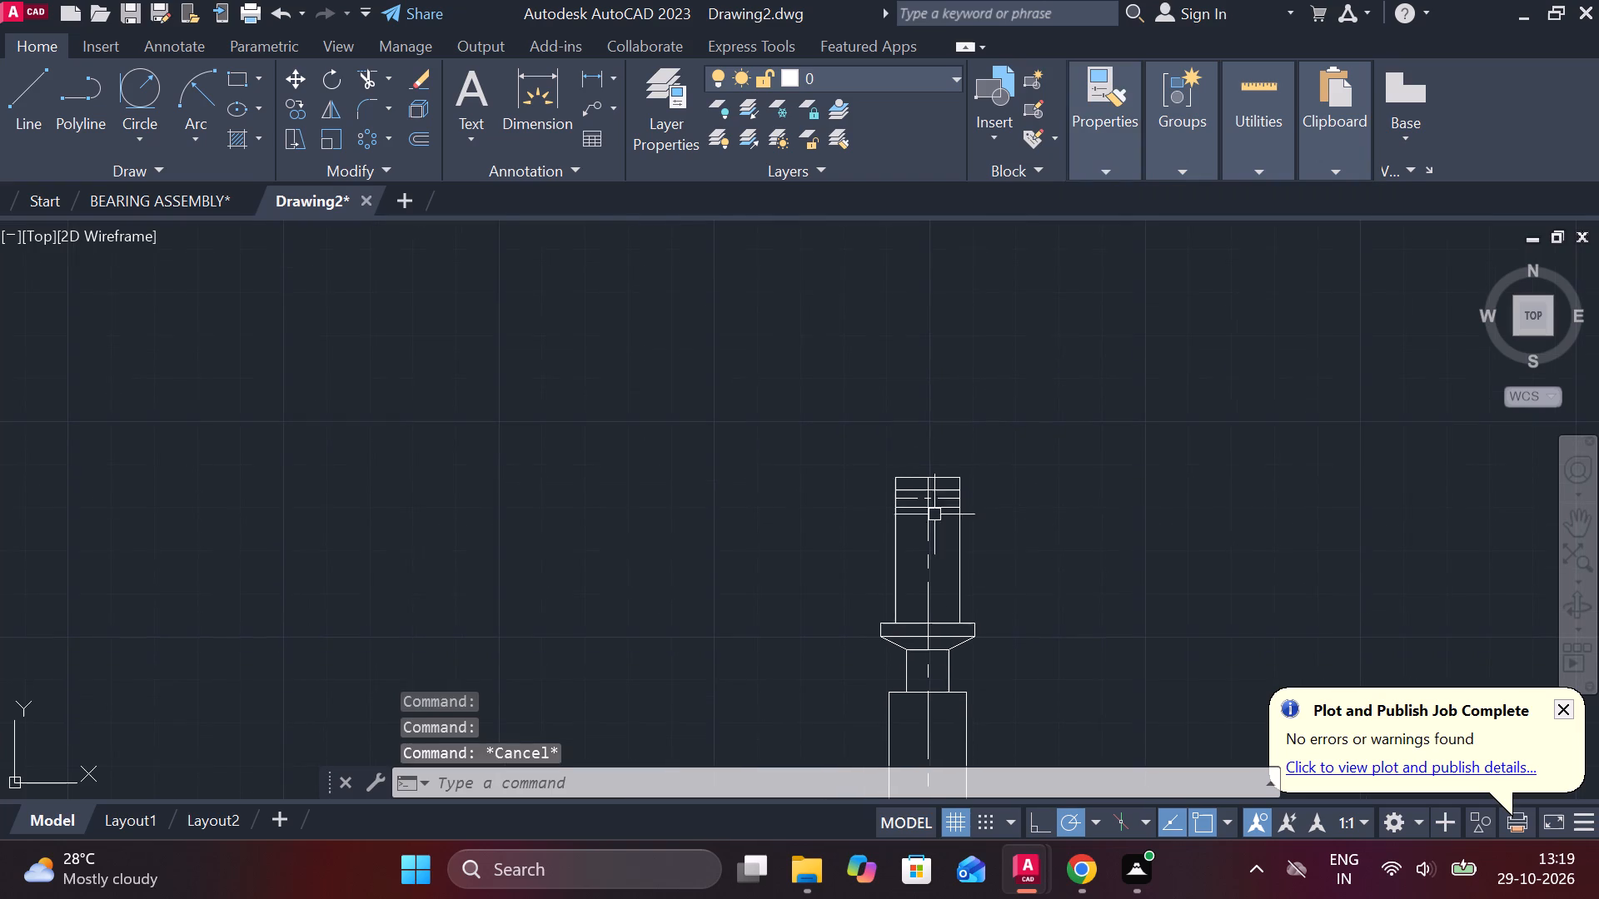
pyautogui.scroll(2, 914, 503)
pyautogui.click(962, 470)
pyautogui.click(975, 519)
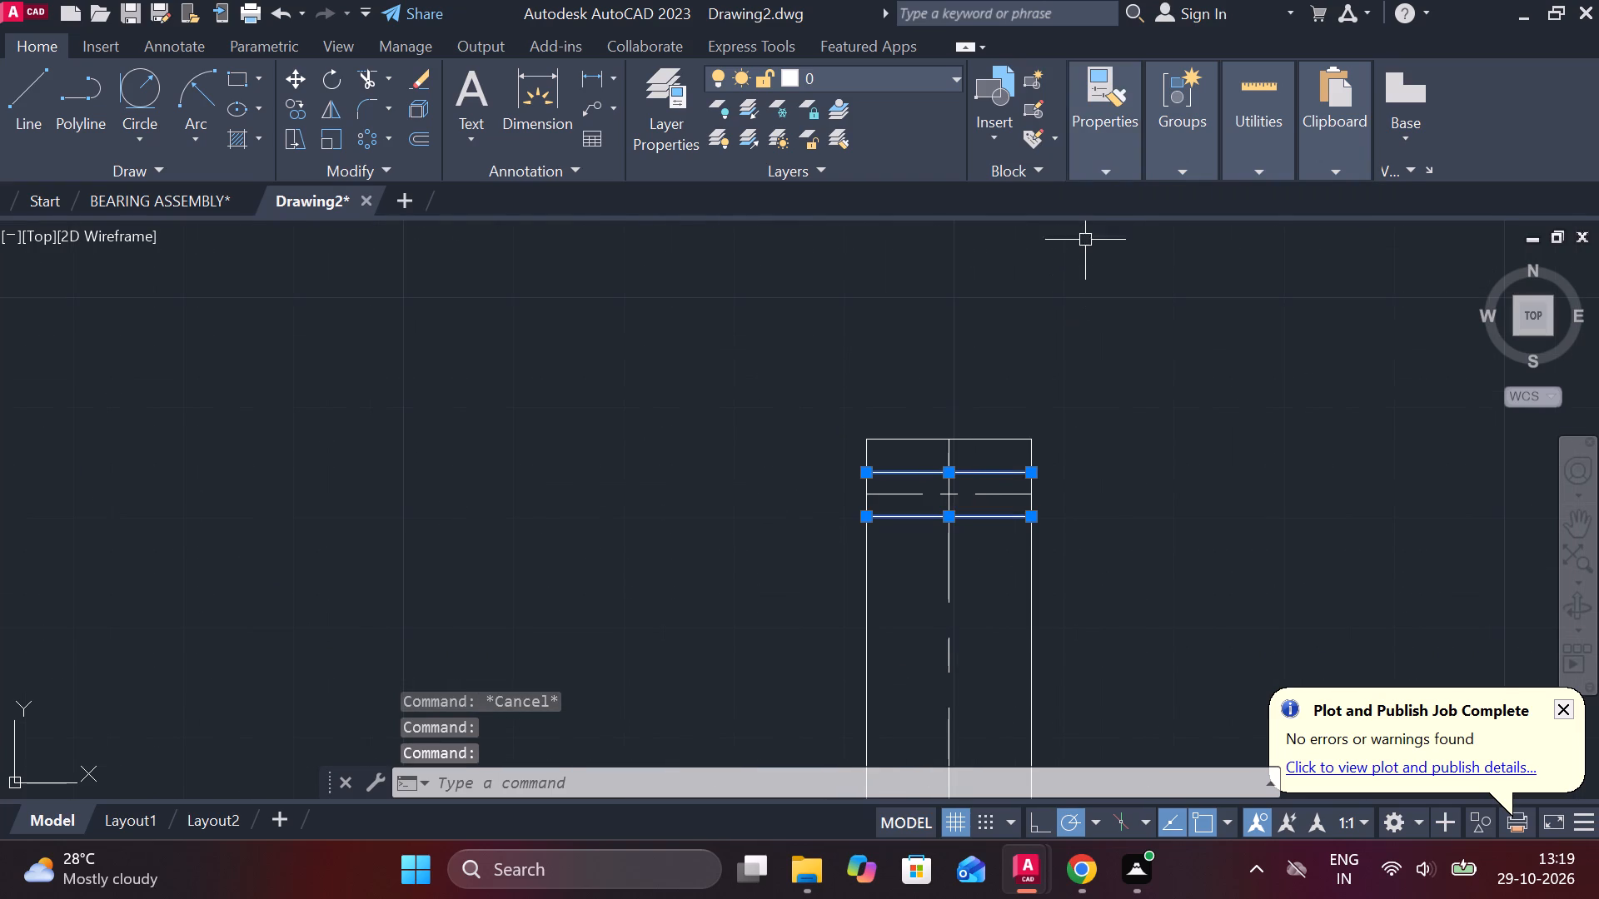
pyautogui.click(1112, 181)
pyautogui.click(1268, 265)
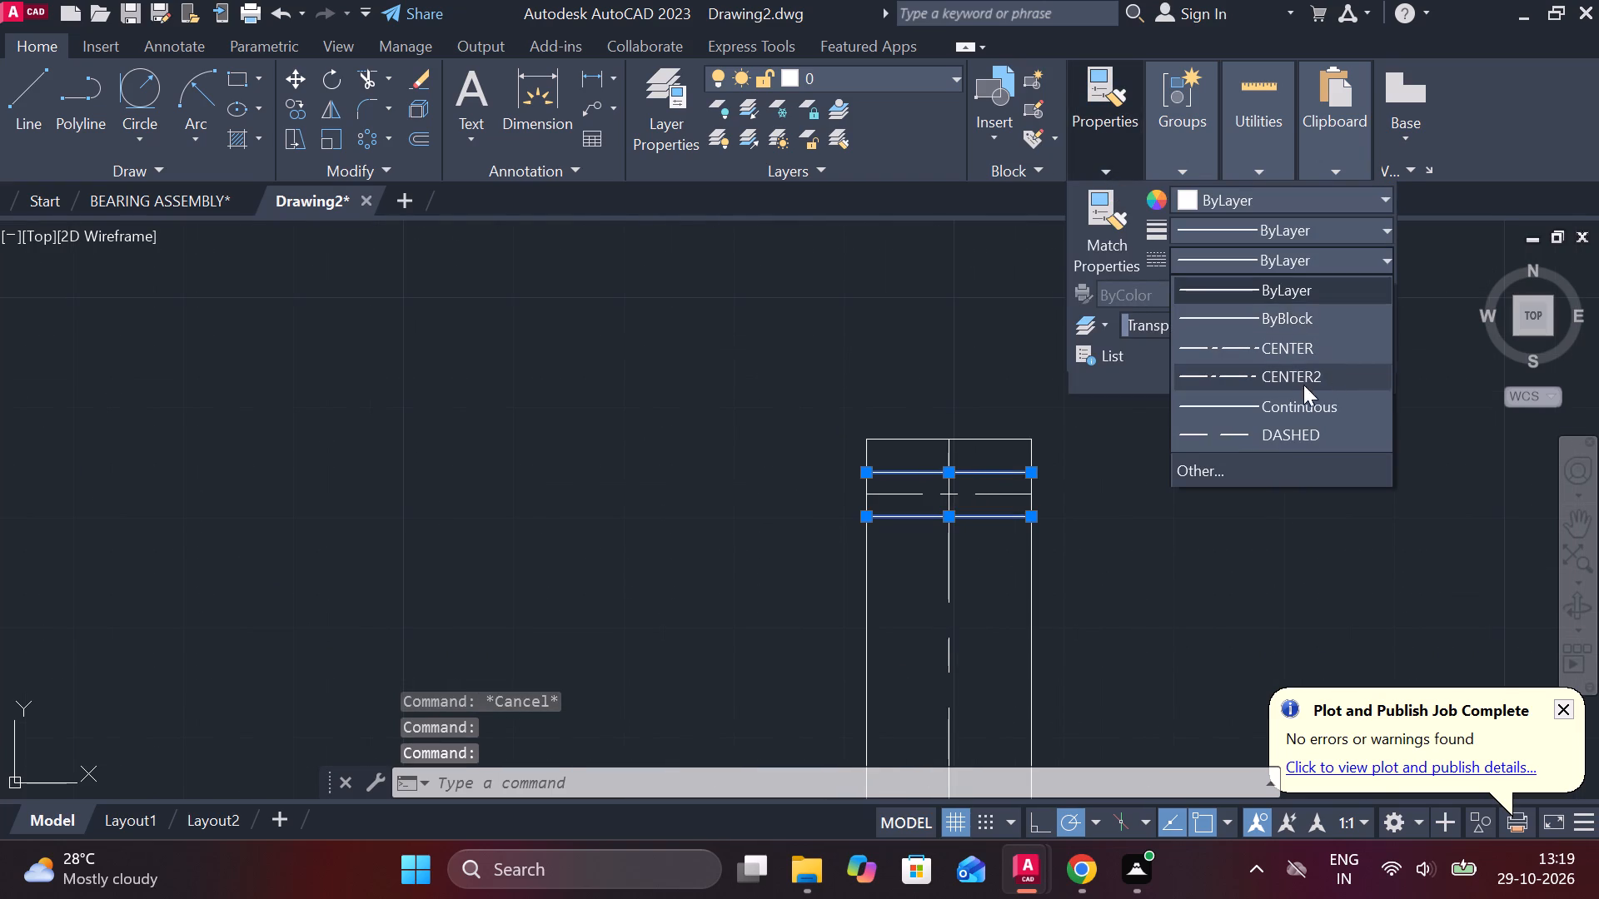
pyautogui.click(1232, 437)
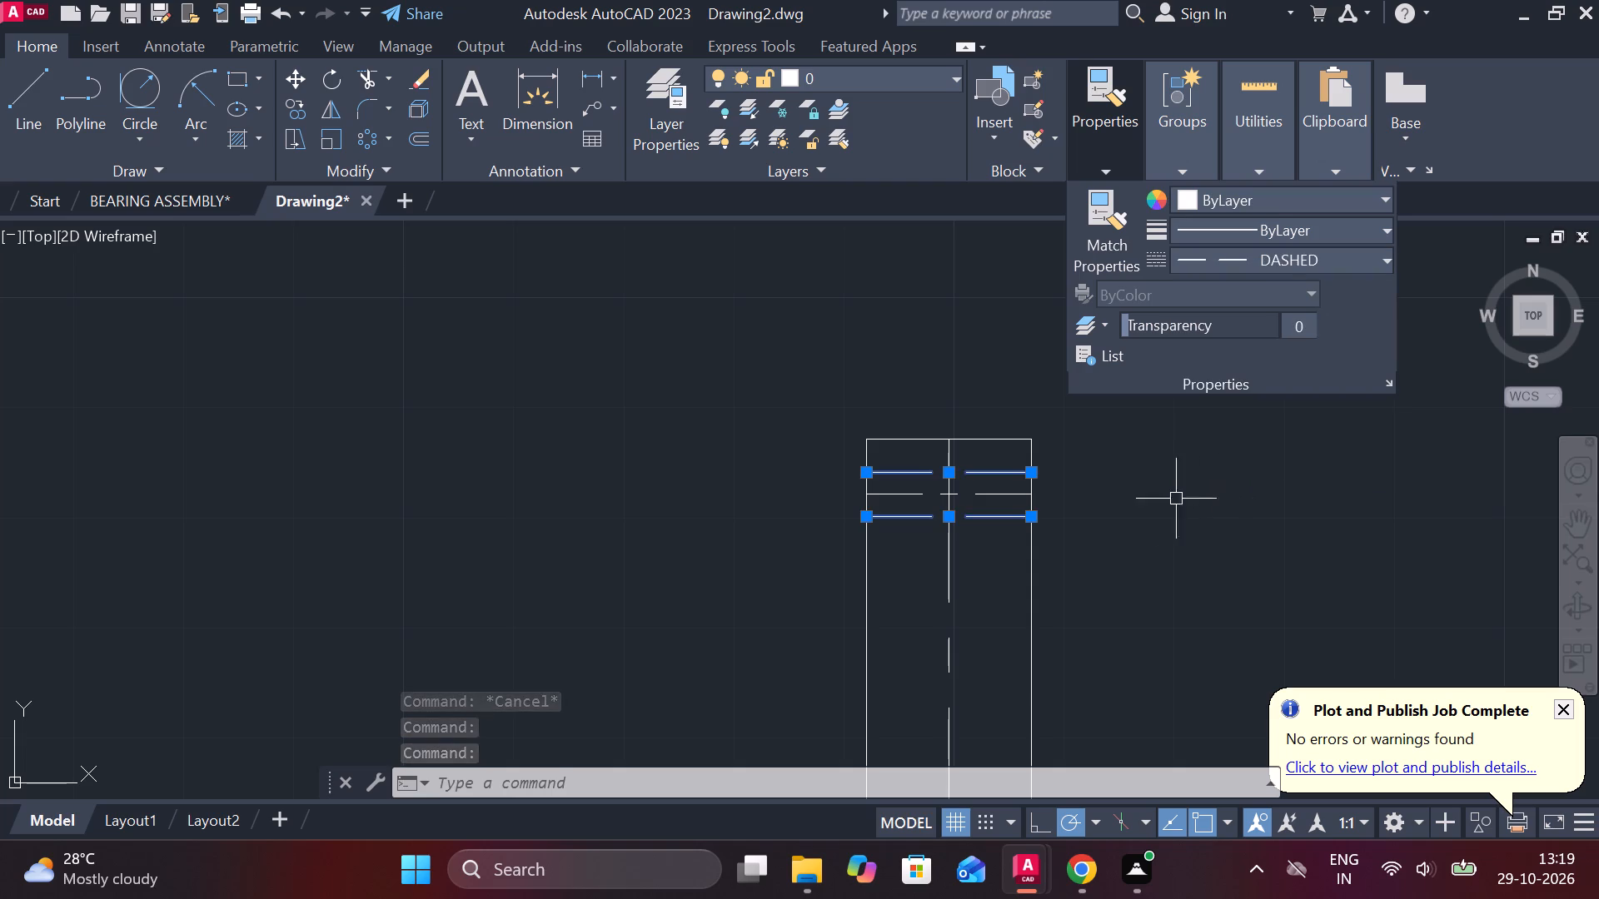
pyautogui.press('Escape')
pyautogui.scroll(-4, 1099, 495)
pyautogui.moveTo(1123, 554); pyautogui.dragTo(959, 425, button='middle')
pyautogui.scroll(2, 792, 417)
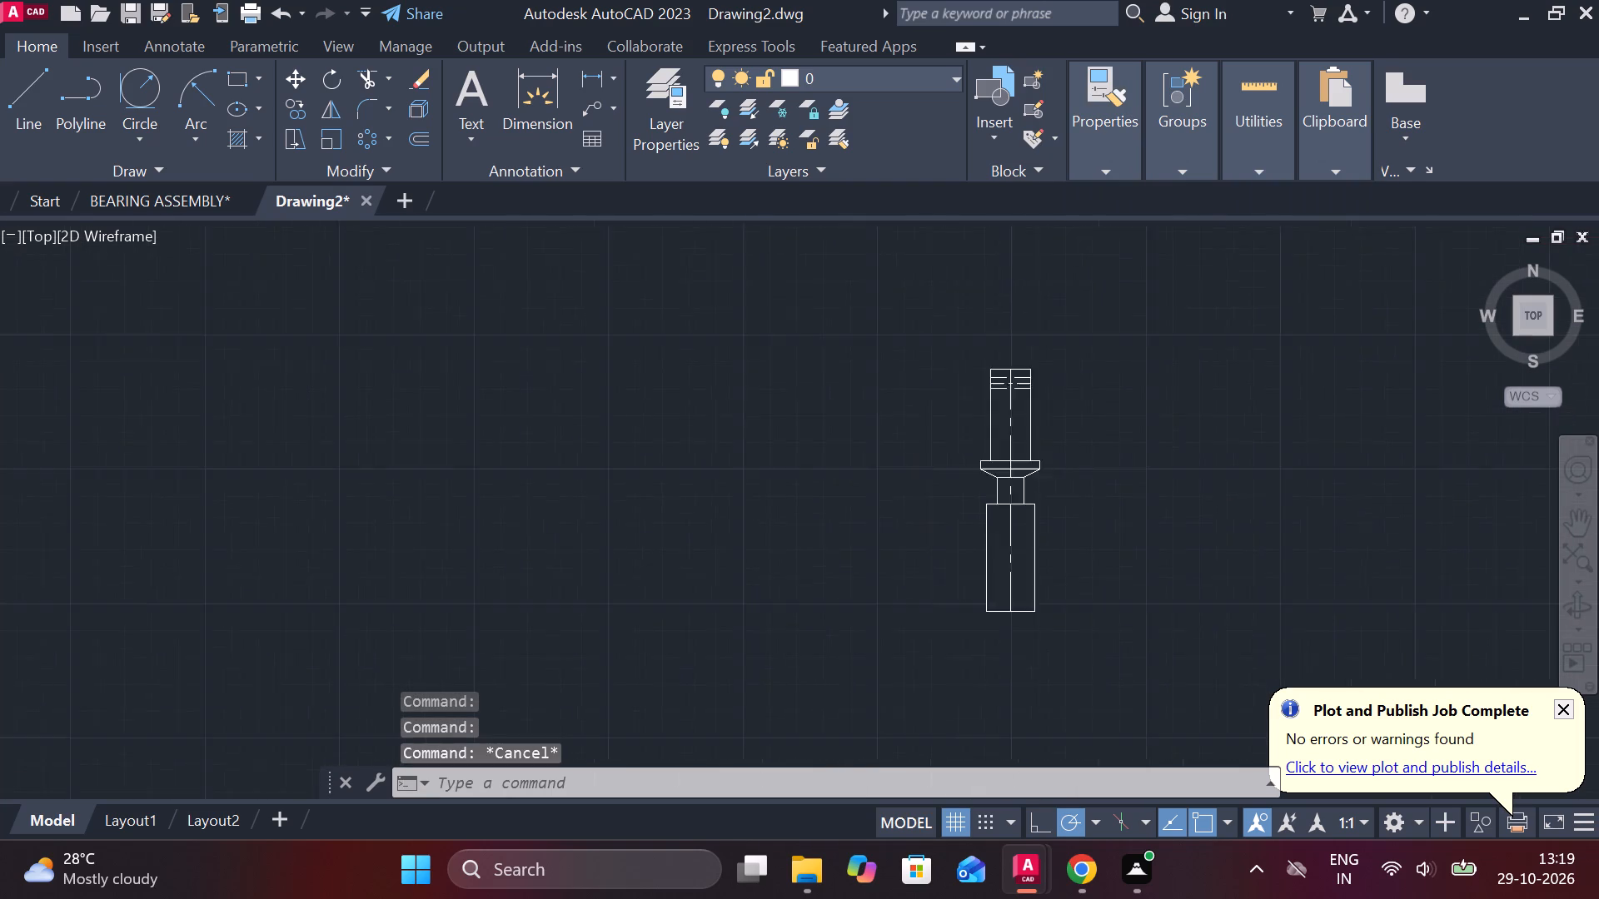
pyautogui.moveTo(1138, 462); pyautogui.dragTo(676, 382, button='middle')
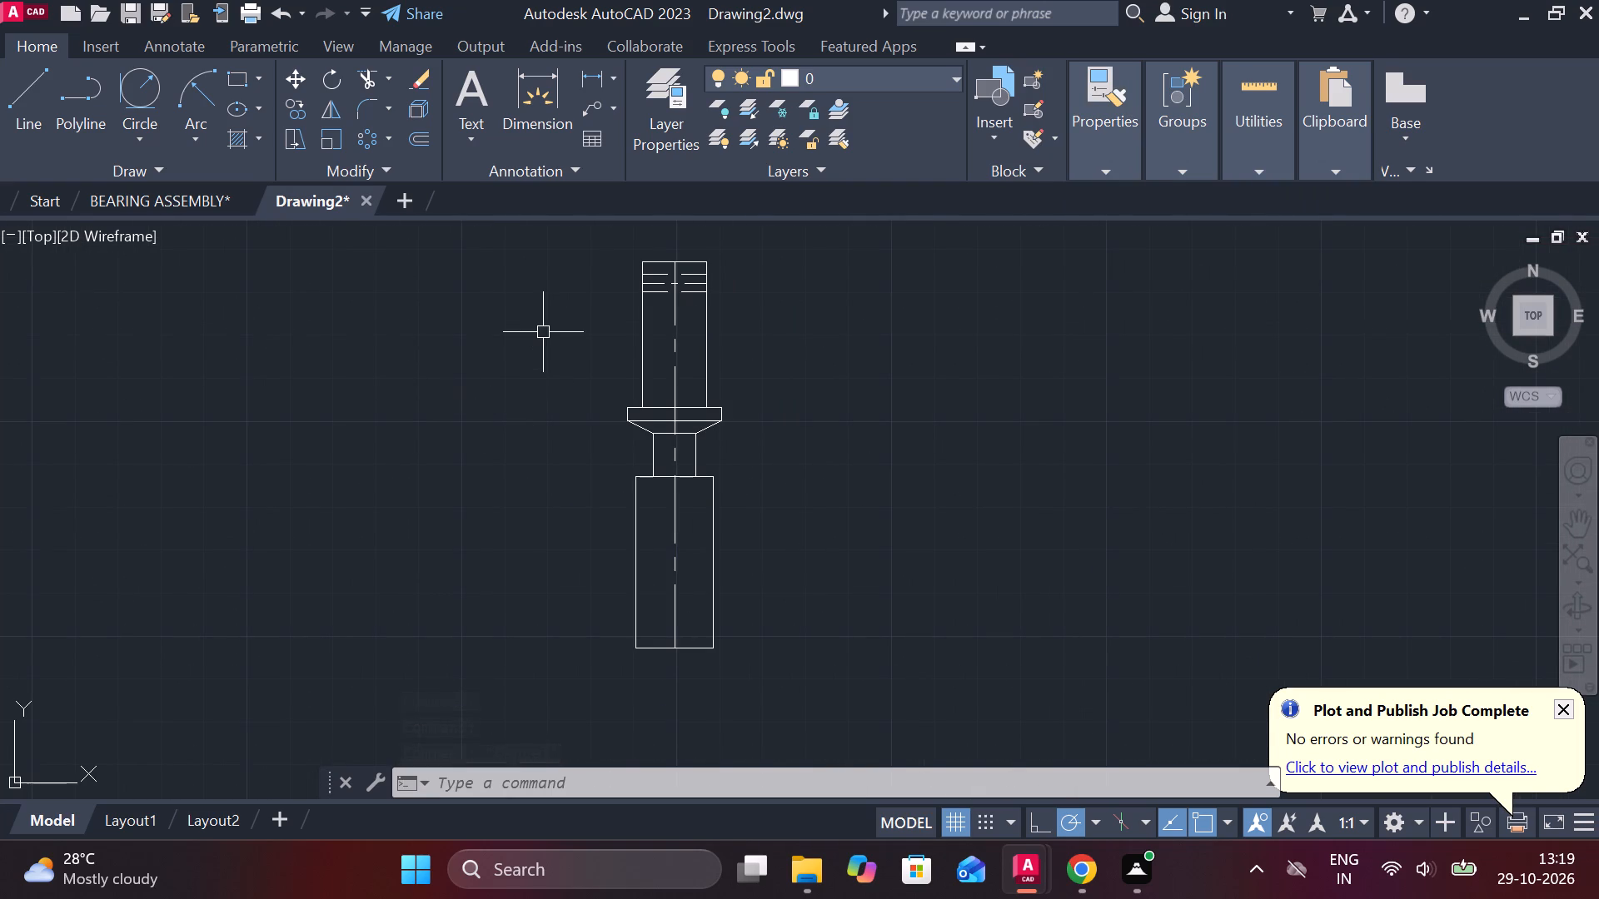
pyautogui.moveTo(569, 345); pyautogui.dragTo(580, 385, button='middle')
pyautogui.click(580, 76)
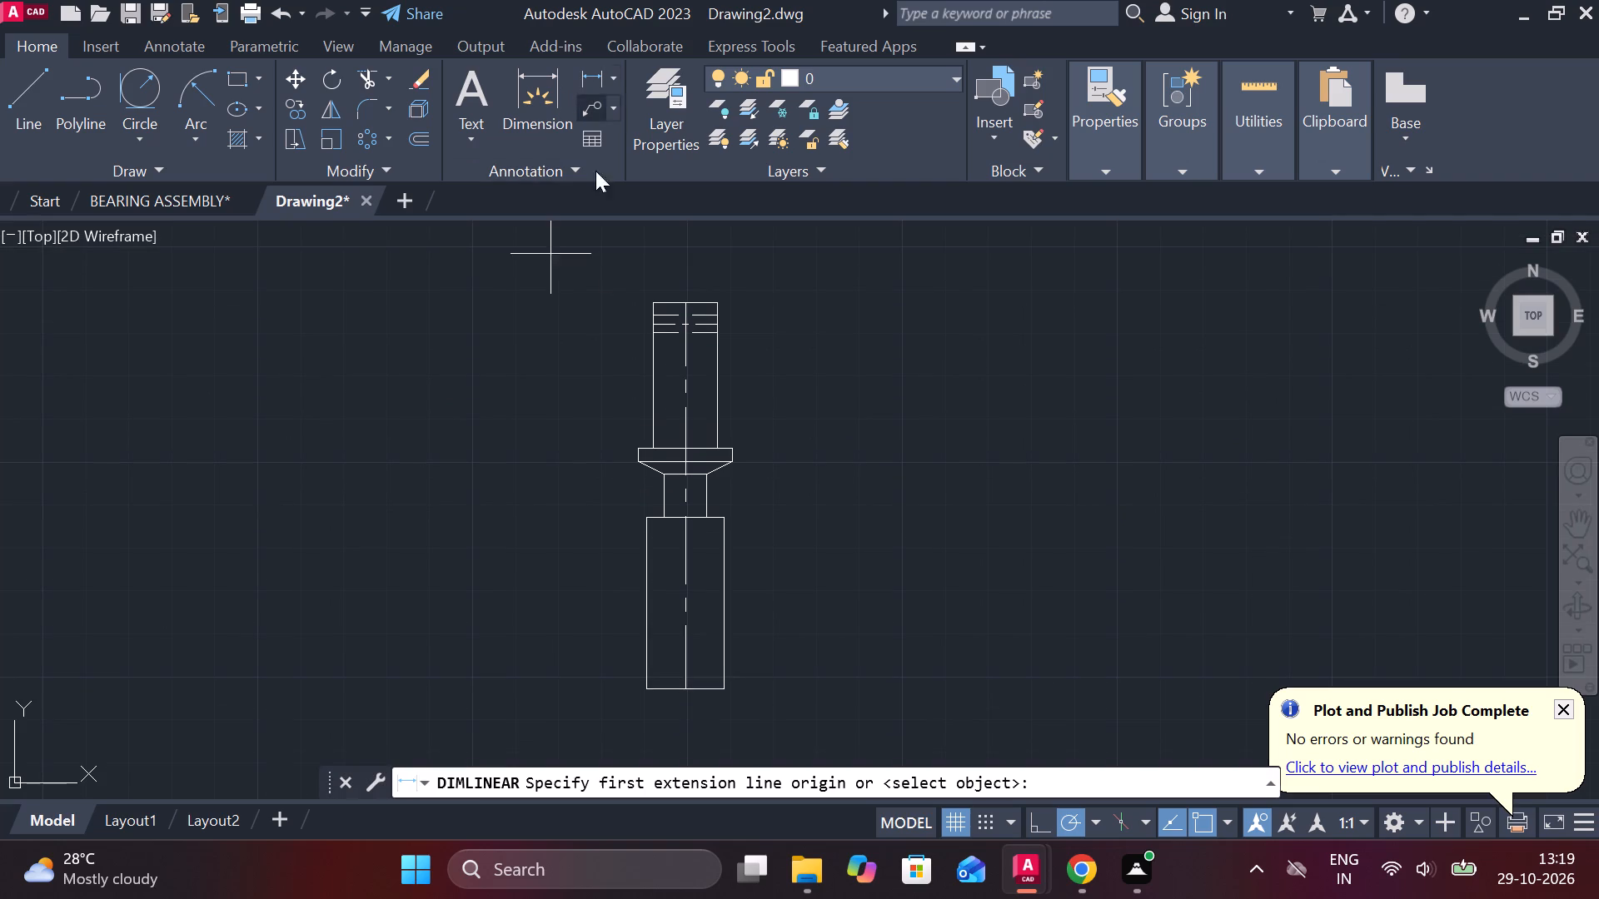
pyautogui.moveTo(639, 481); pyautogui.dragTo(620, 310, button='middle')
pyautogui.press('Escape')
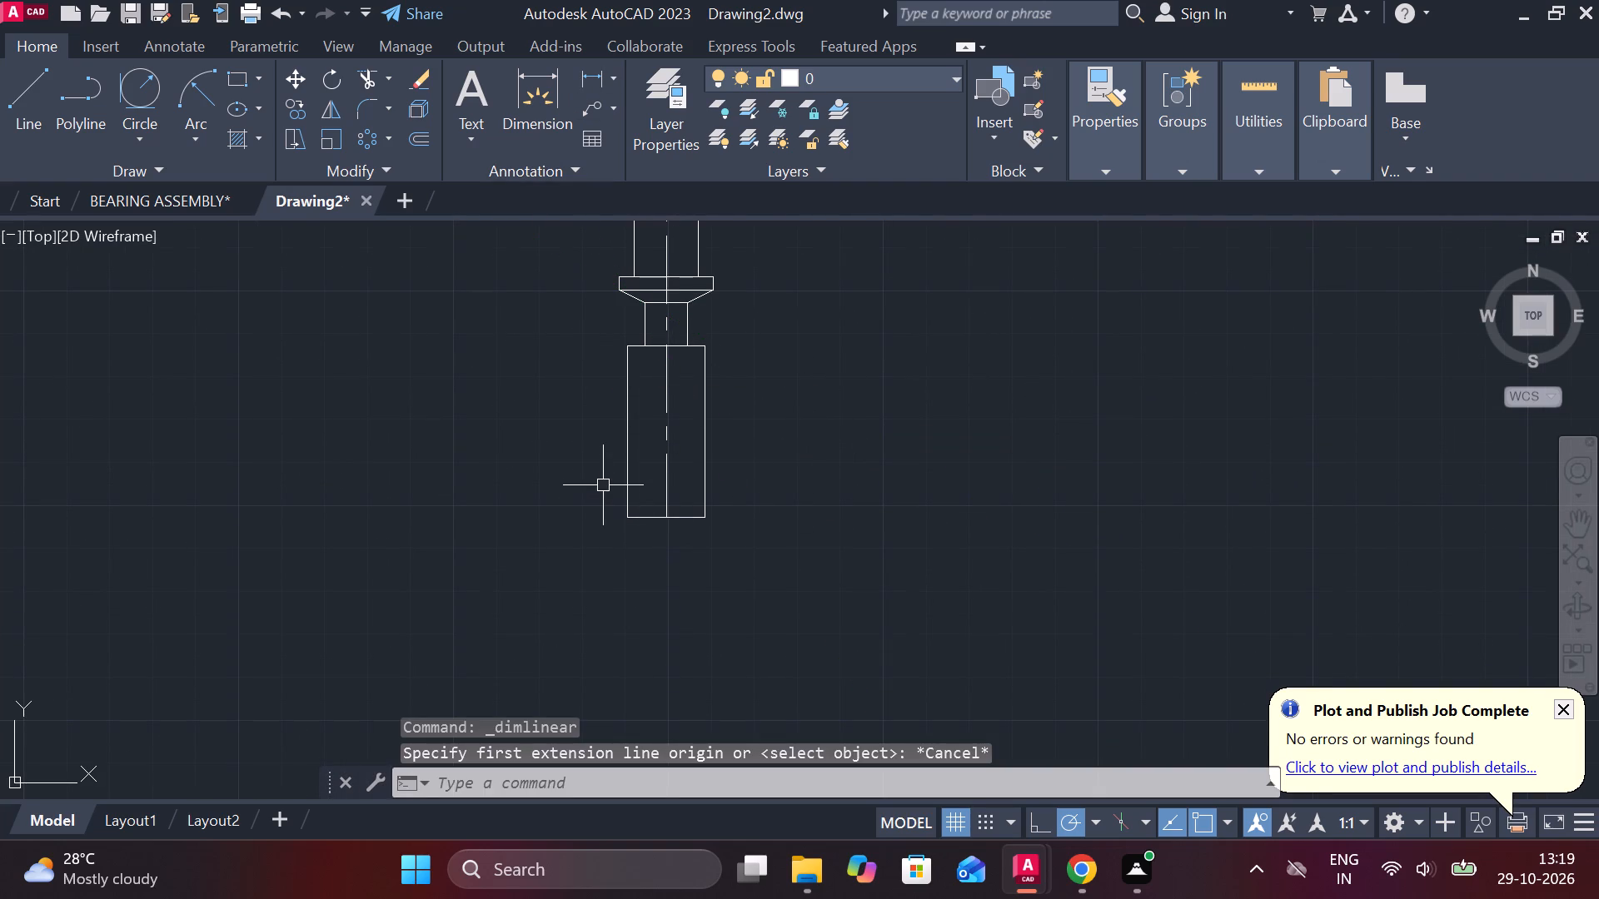
# Offset the left and right edges of the pin's lower cylindrical section 1 unit inward.
pyautogui.click(625, 450)
pyautogui.press('o')
pyautogui.press('Return')
pyautogui.press('Return')
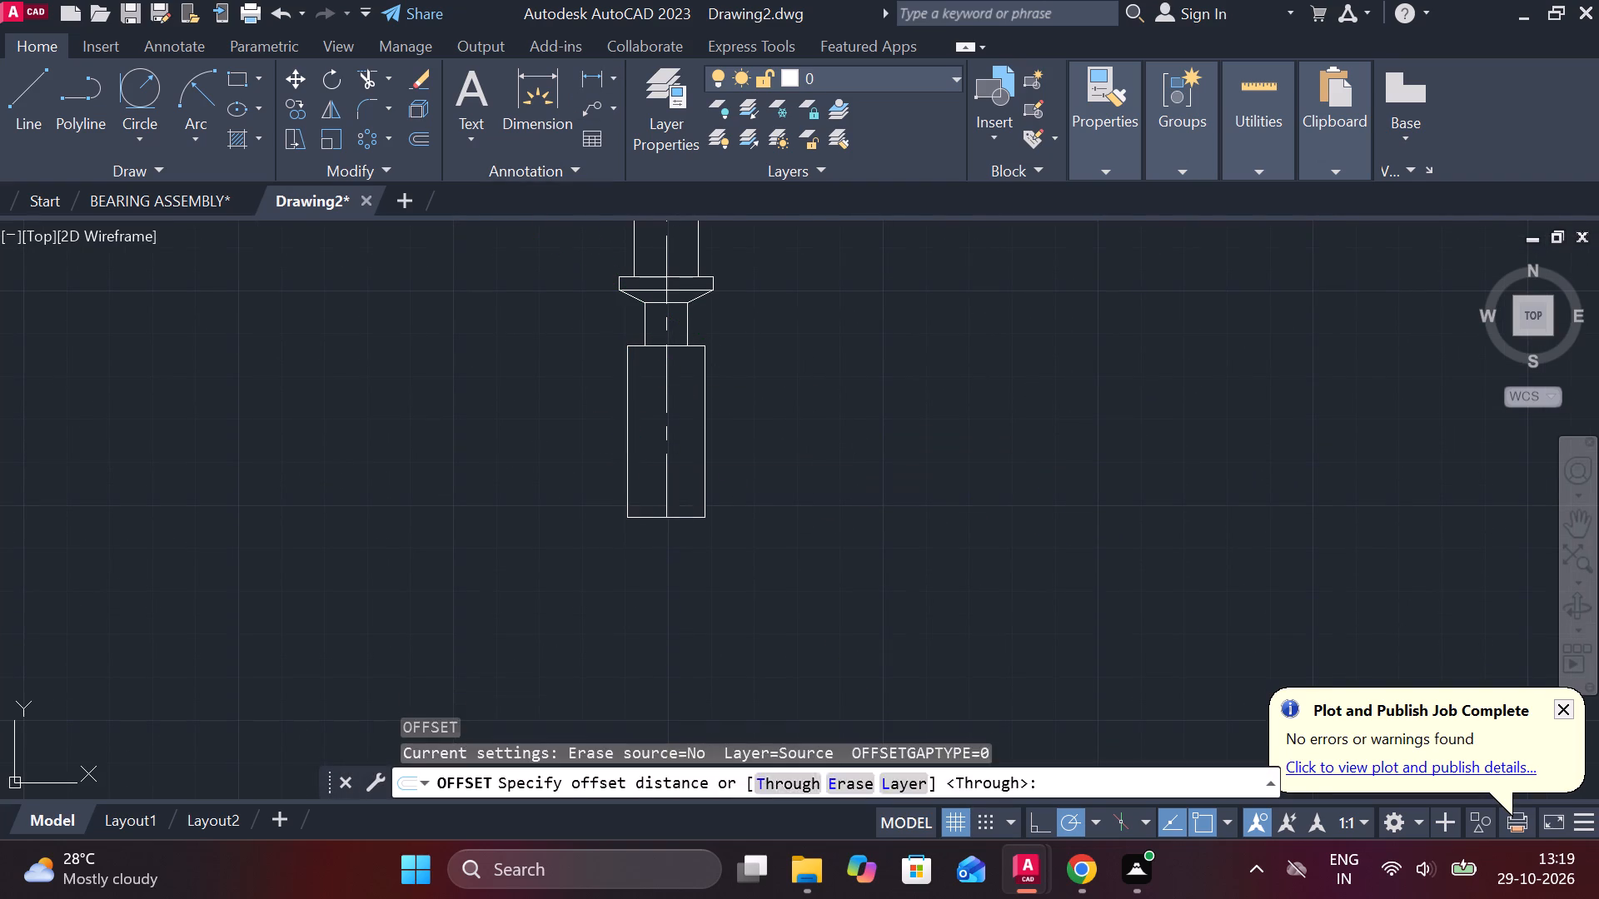
pyautogui.scroll(2, 625, 450)
pyautogui.write('1')
pyautogui.press('space')
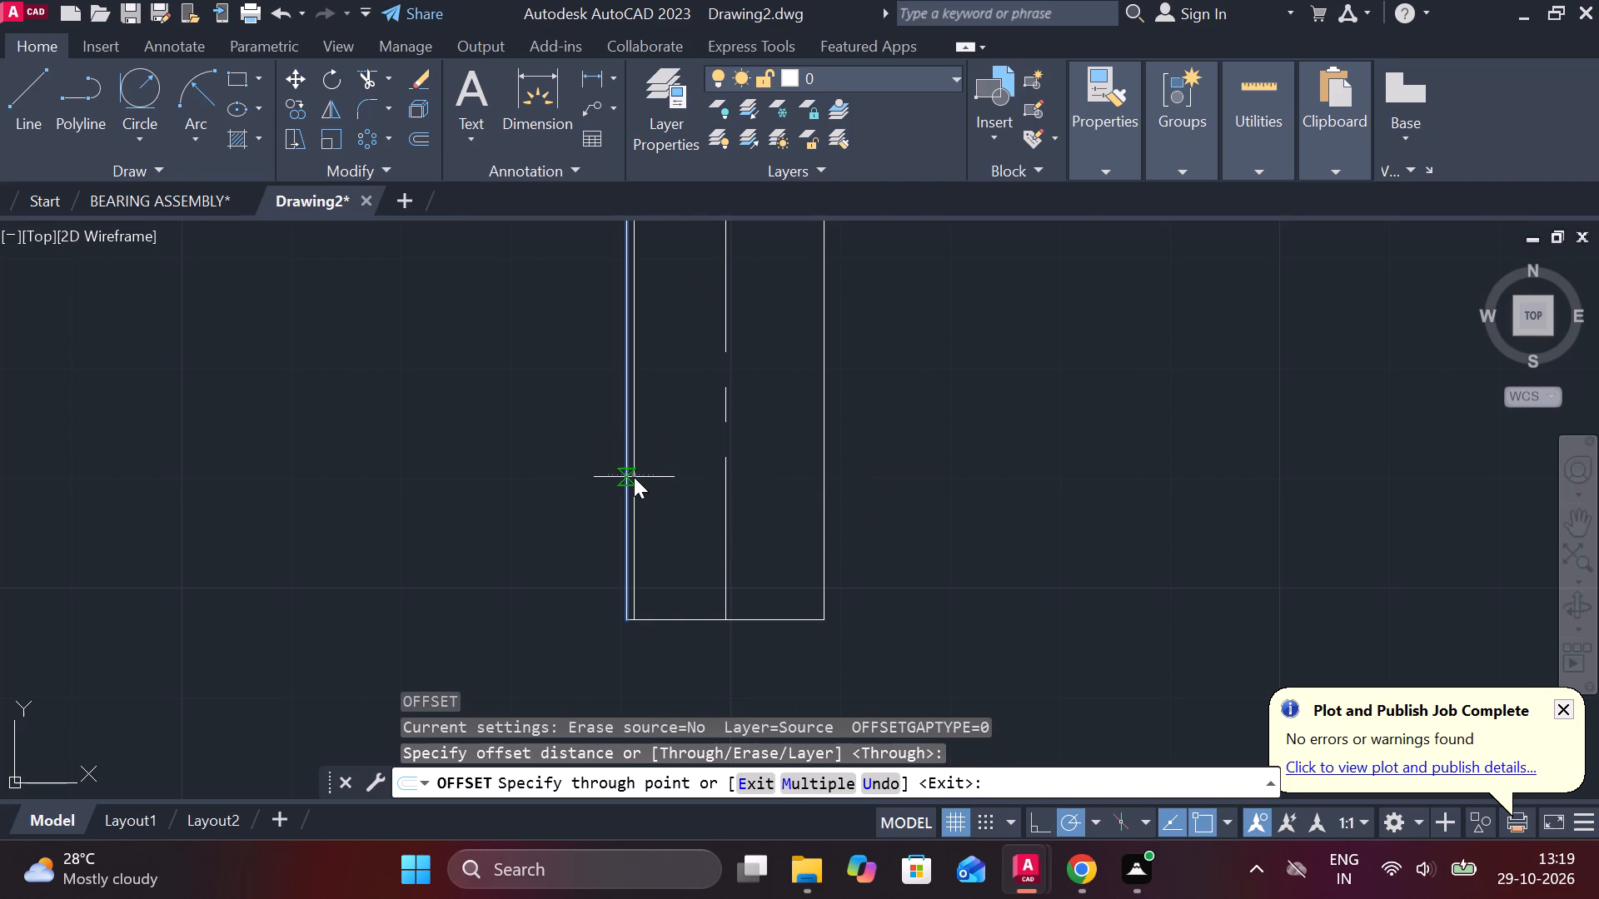
pyautogui.click(819, 460)
pyautogui.write('1')
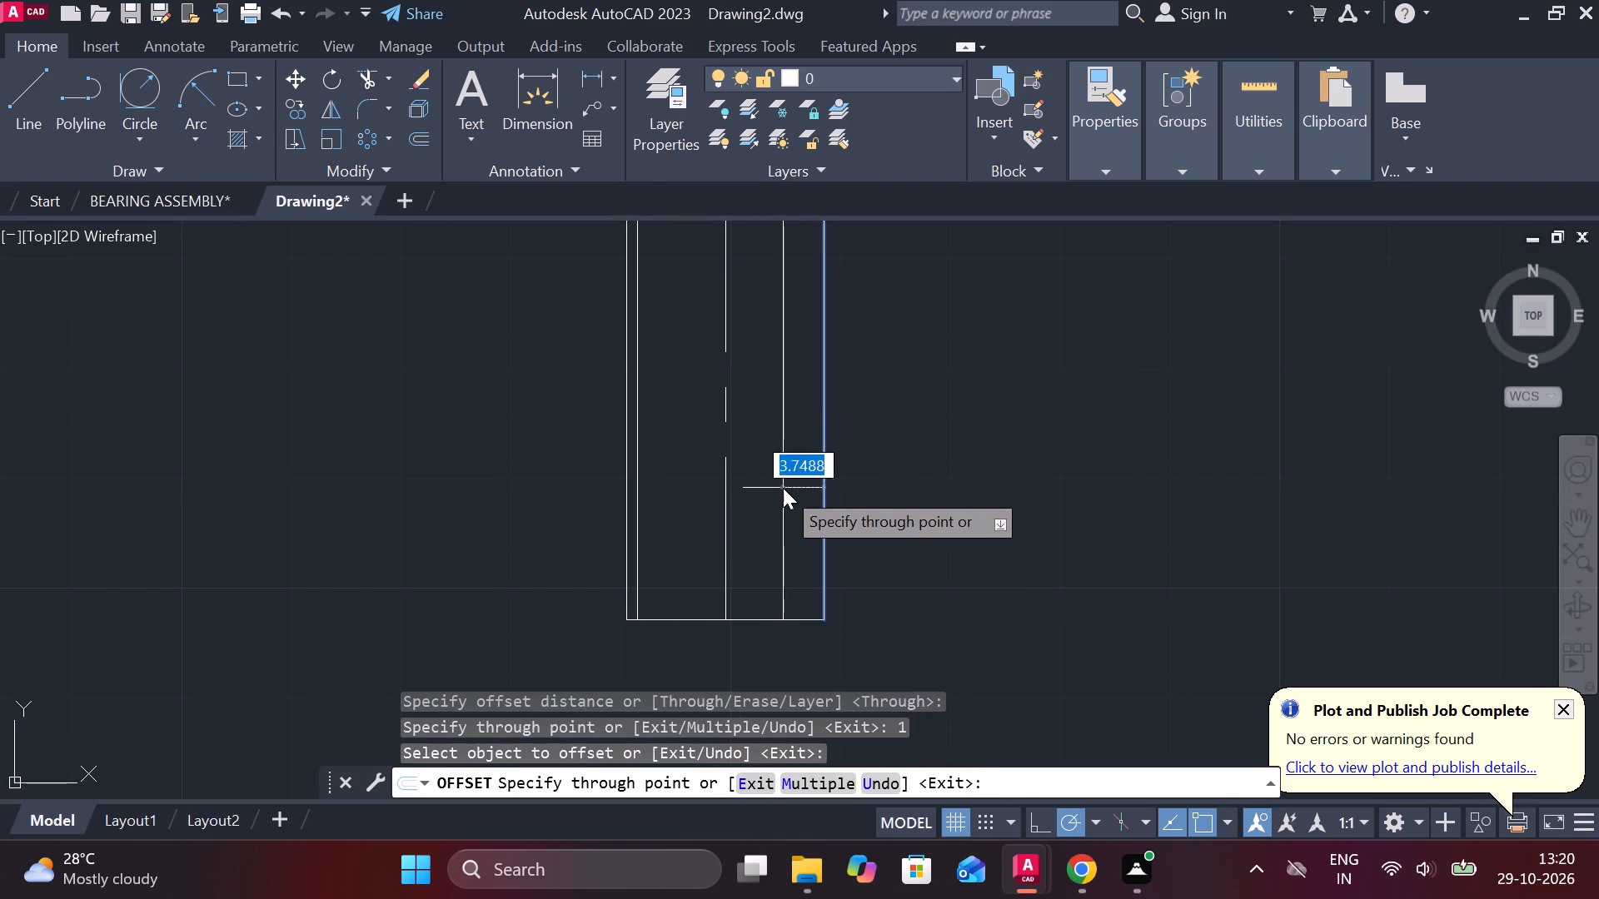
pyautogui.press('space')
pyautogui.scroll(2, 859, 544)
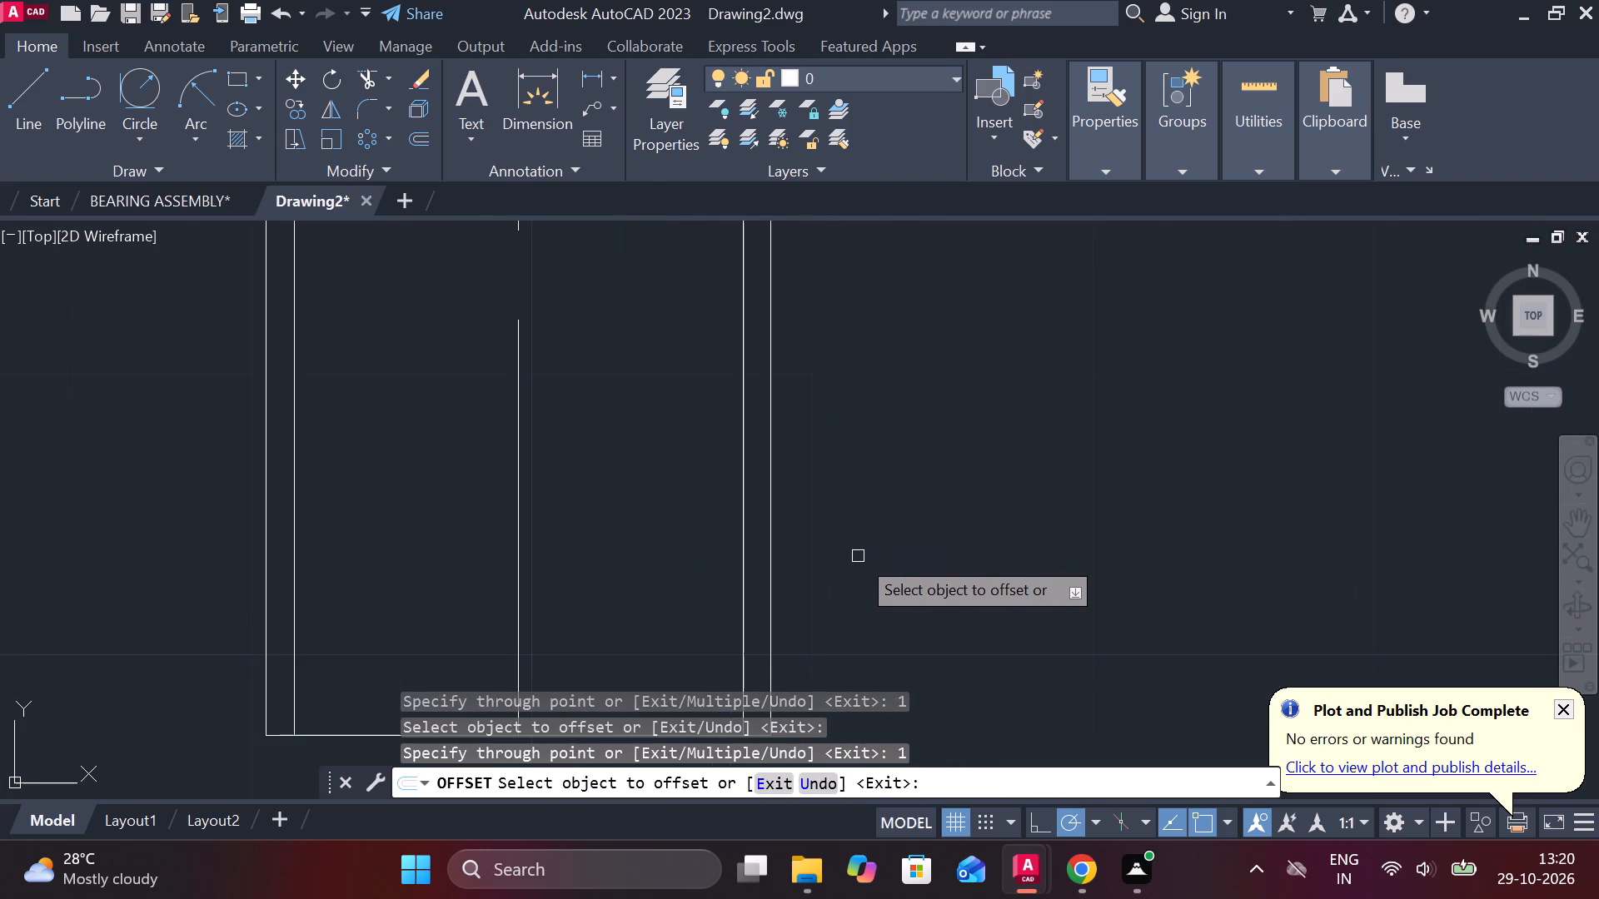
pyautogui.moveTo(901, 562); pyautogui.dragTo(849, 559, button='middle')
pyautogui.scroll(-1, 757, 438)
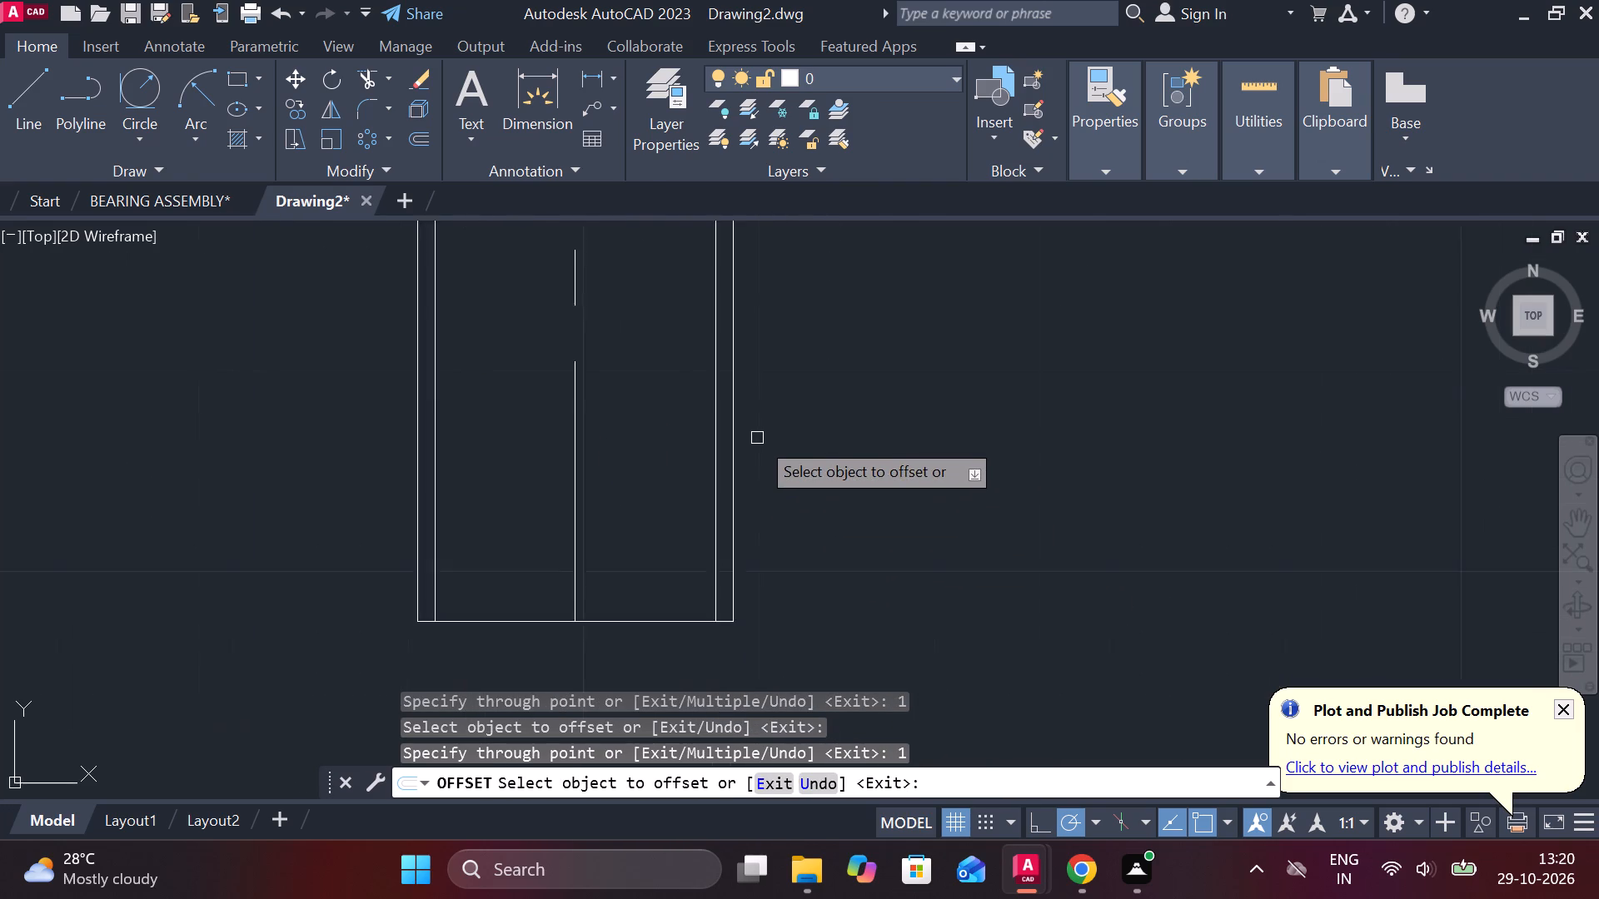
pyautogui.scroll(-1, 757, 438)
pyautogui.moveTo(786, 390); pyautogui.dragTo(786, 479, button='middle')
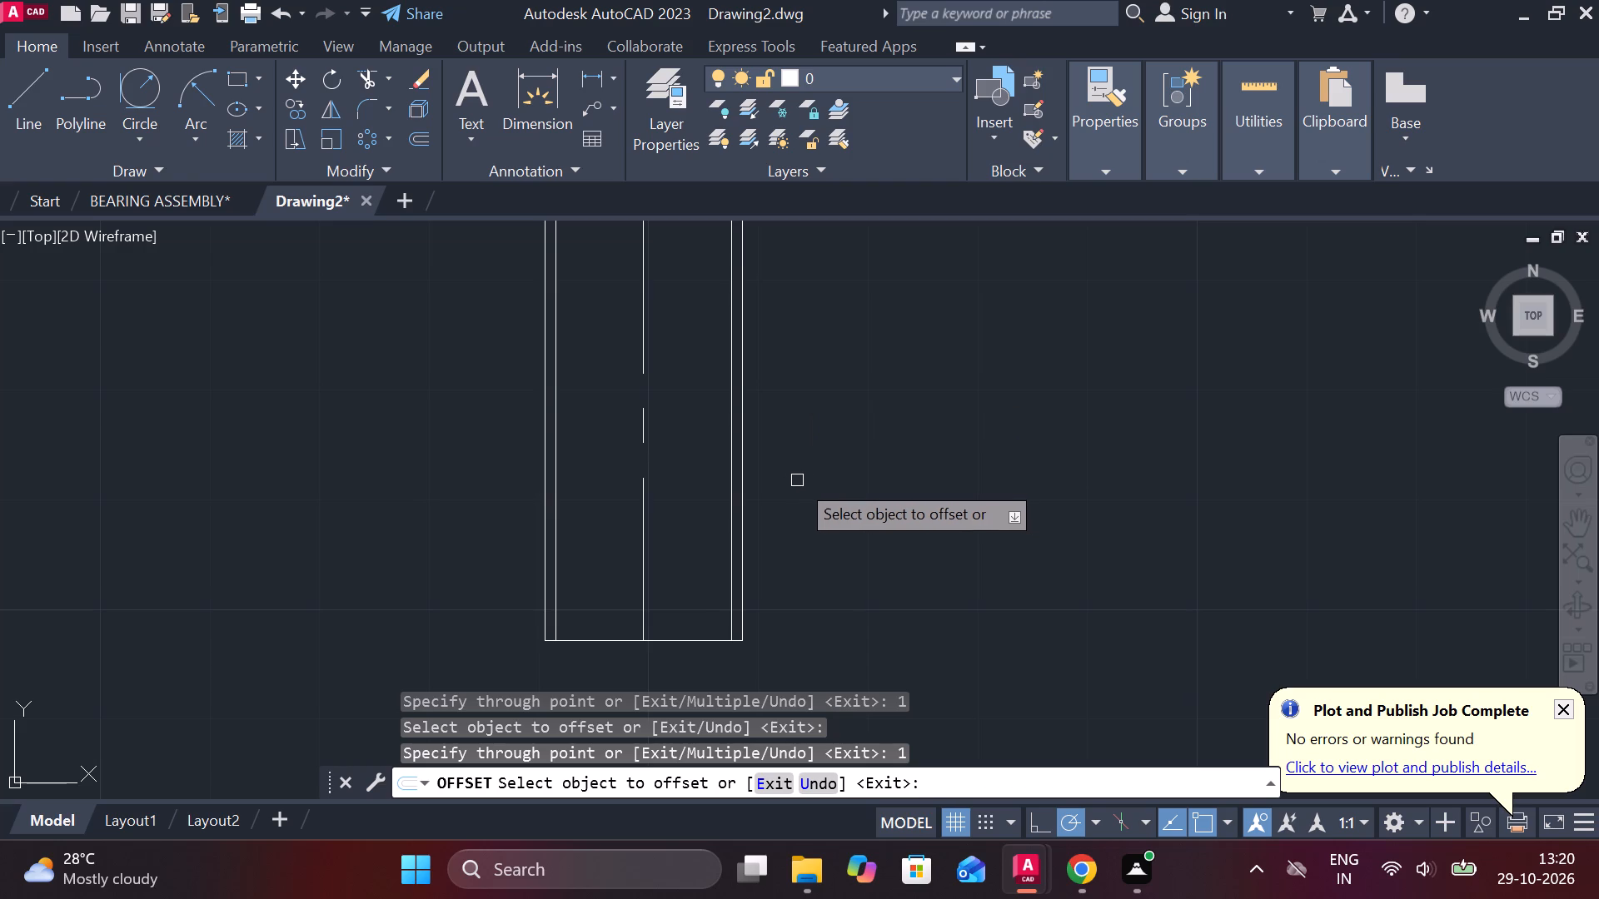
pyautogui.scroll(-2, 794, 479)
pyautogui.scroll(-1, 700, 446)
pyautogui.press('Escape')
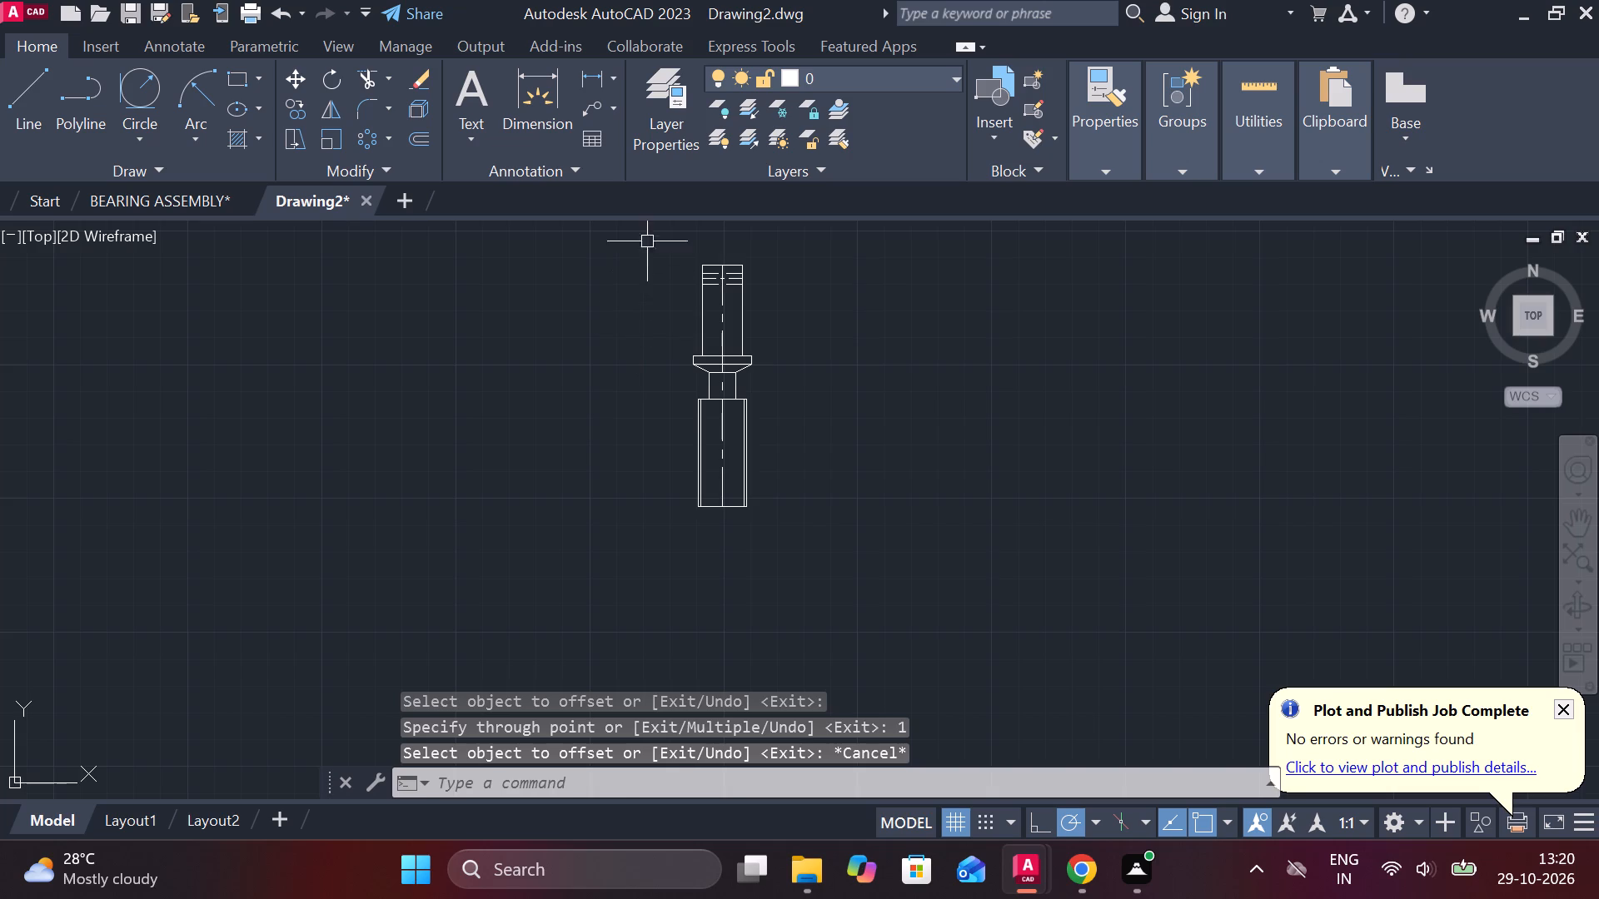
# Copy the complete stepped pin to the empty area left of the origin, below the small arched part.
pyautogui.click(647, 230)
pyautogui.click(848, 566)
pyautogui.write('CO')
pyautogui.press('Return')
pyautogui.click(856, 548)
pyautogui.scroll(-3, 856, 548)
pyautogui.moveTo(710, 445); pyautogui.dragTo(724, 485, button='middle')
pyautogui.click(526, 391)
pyautogui.press('Escape')
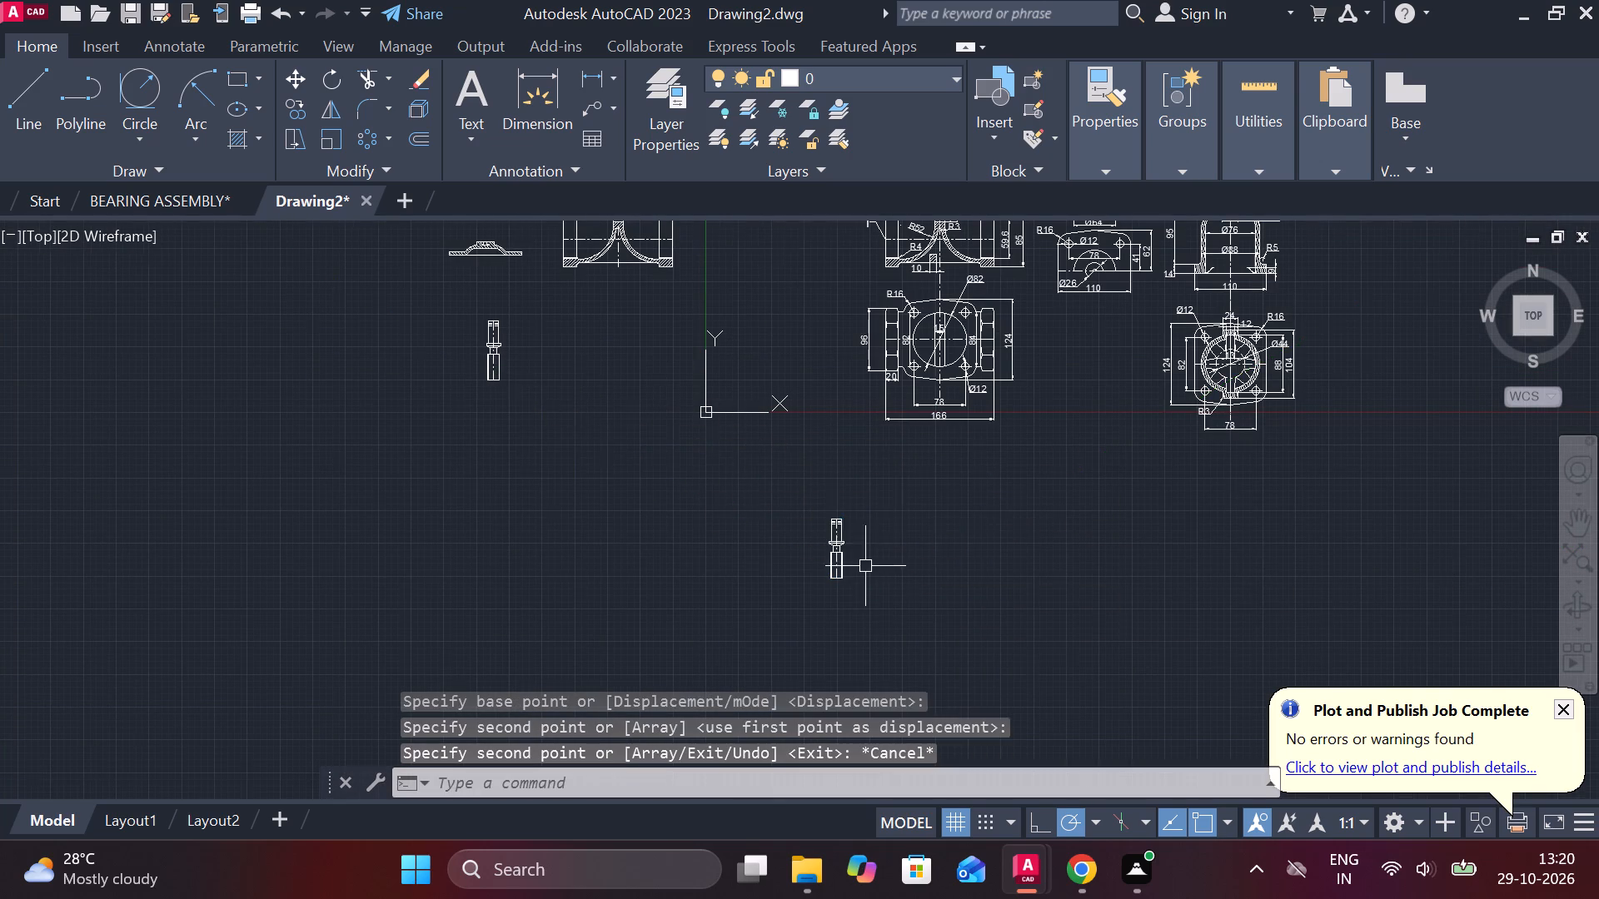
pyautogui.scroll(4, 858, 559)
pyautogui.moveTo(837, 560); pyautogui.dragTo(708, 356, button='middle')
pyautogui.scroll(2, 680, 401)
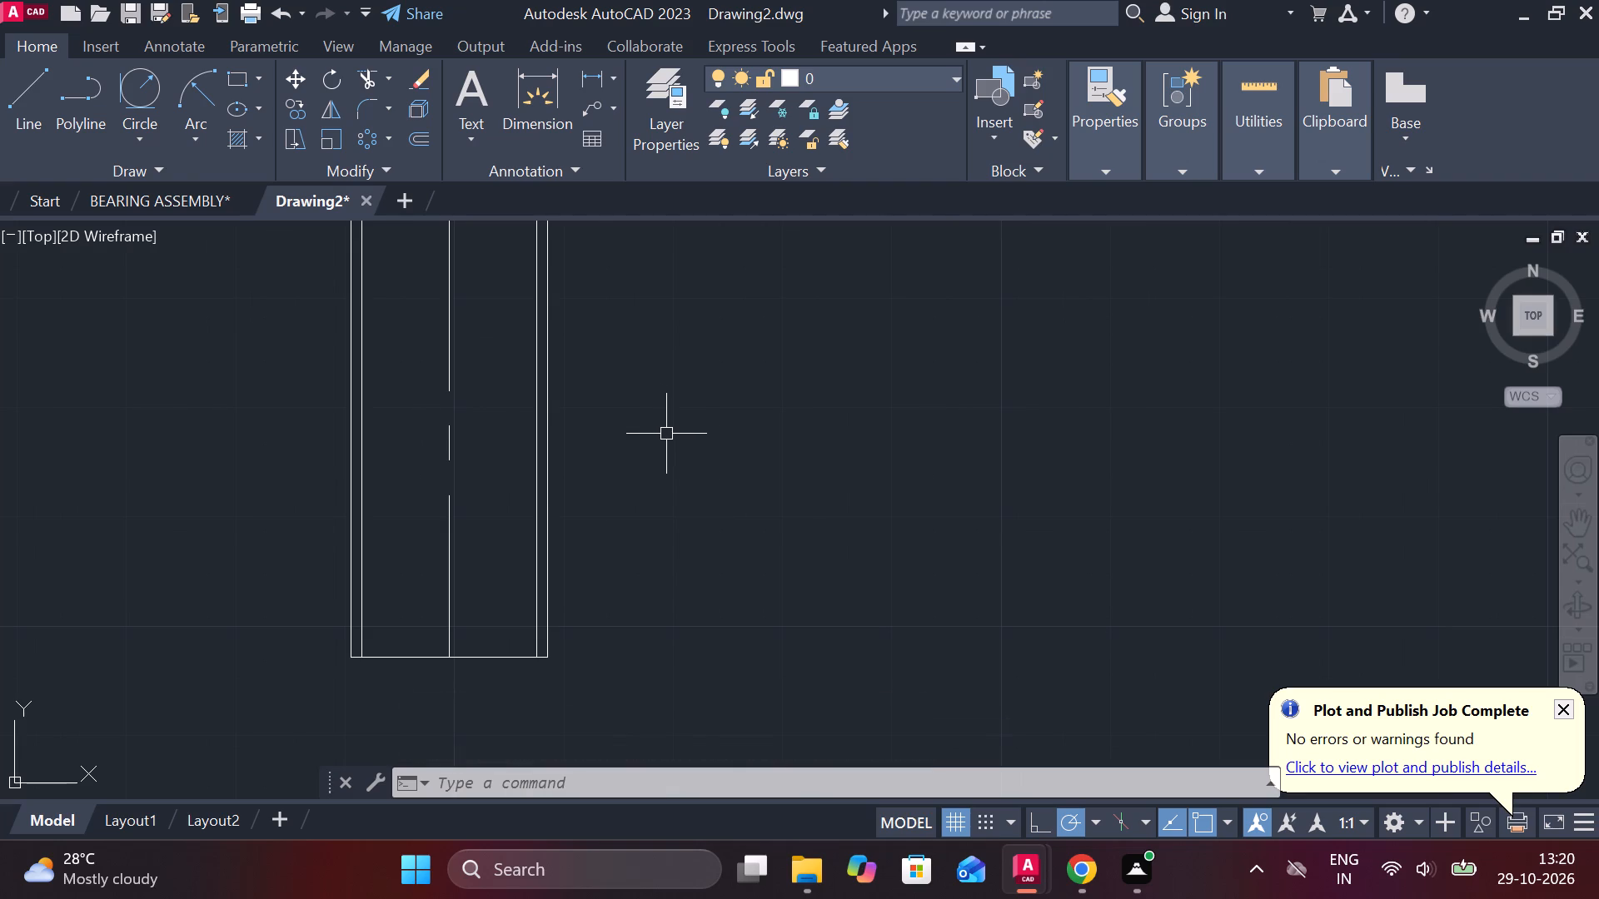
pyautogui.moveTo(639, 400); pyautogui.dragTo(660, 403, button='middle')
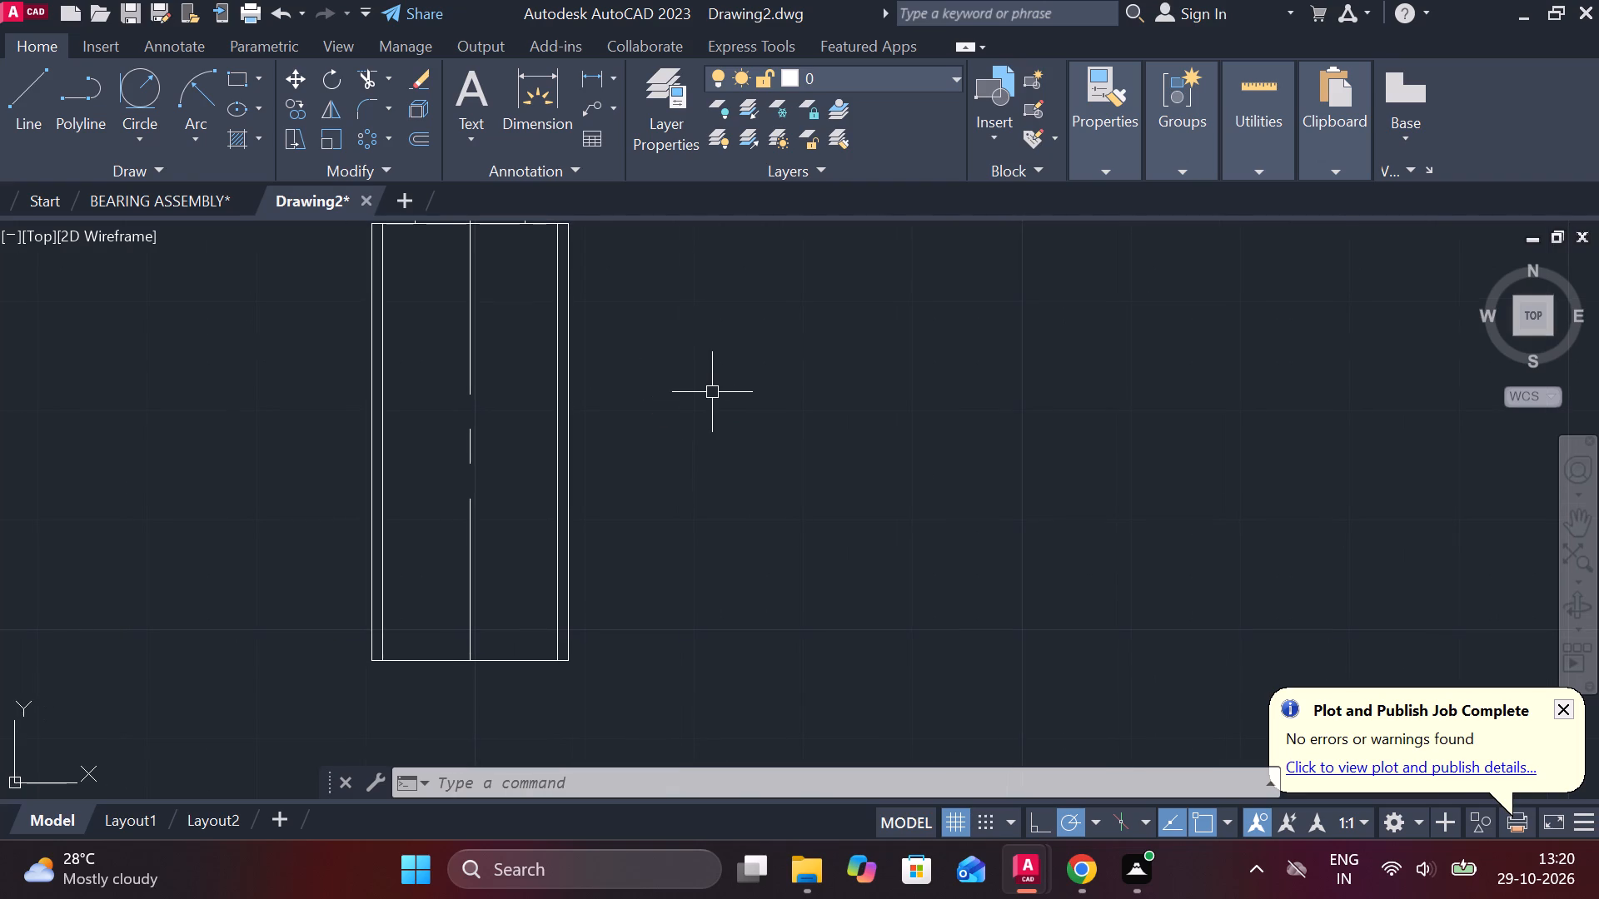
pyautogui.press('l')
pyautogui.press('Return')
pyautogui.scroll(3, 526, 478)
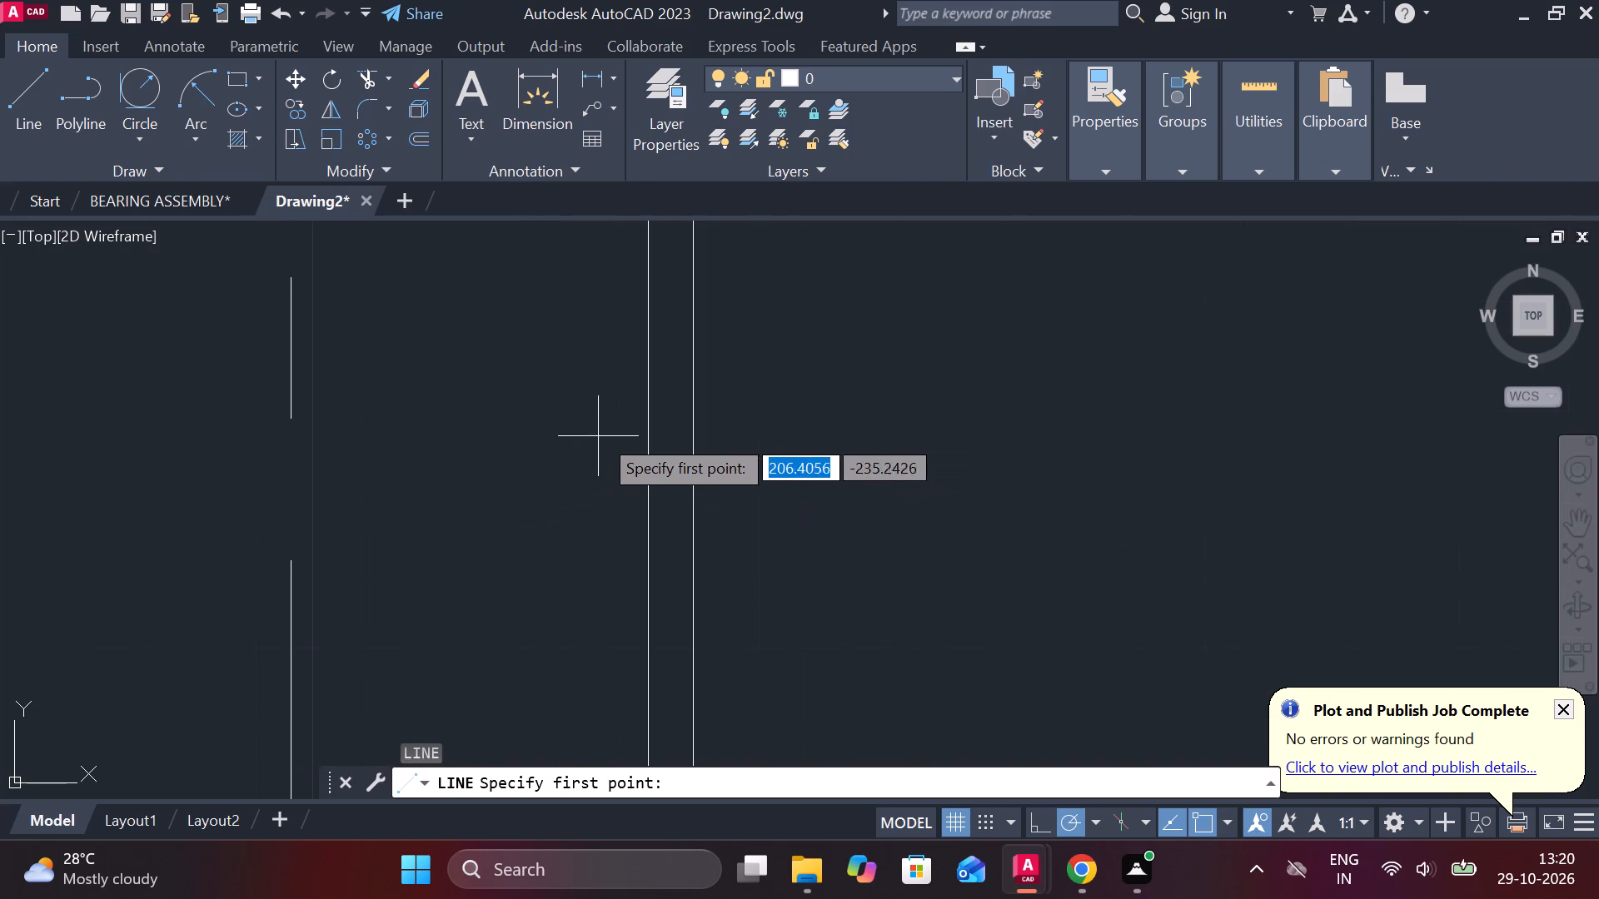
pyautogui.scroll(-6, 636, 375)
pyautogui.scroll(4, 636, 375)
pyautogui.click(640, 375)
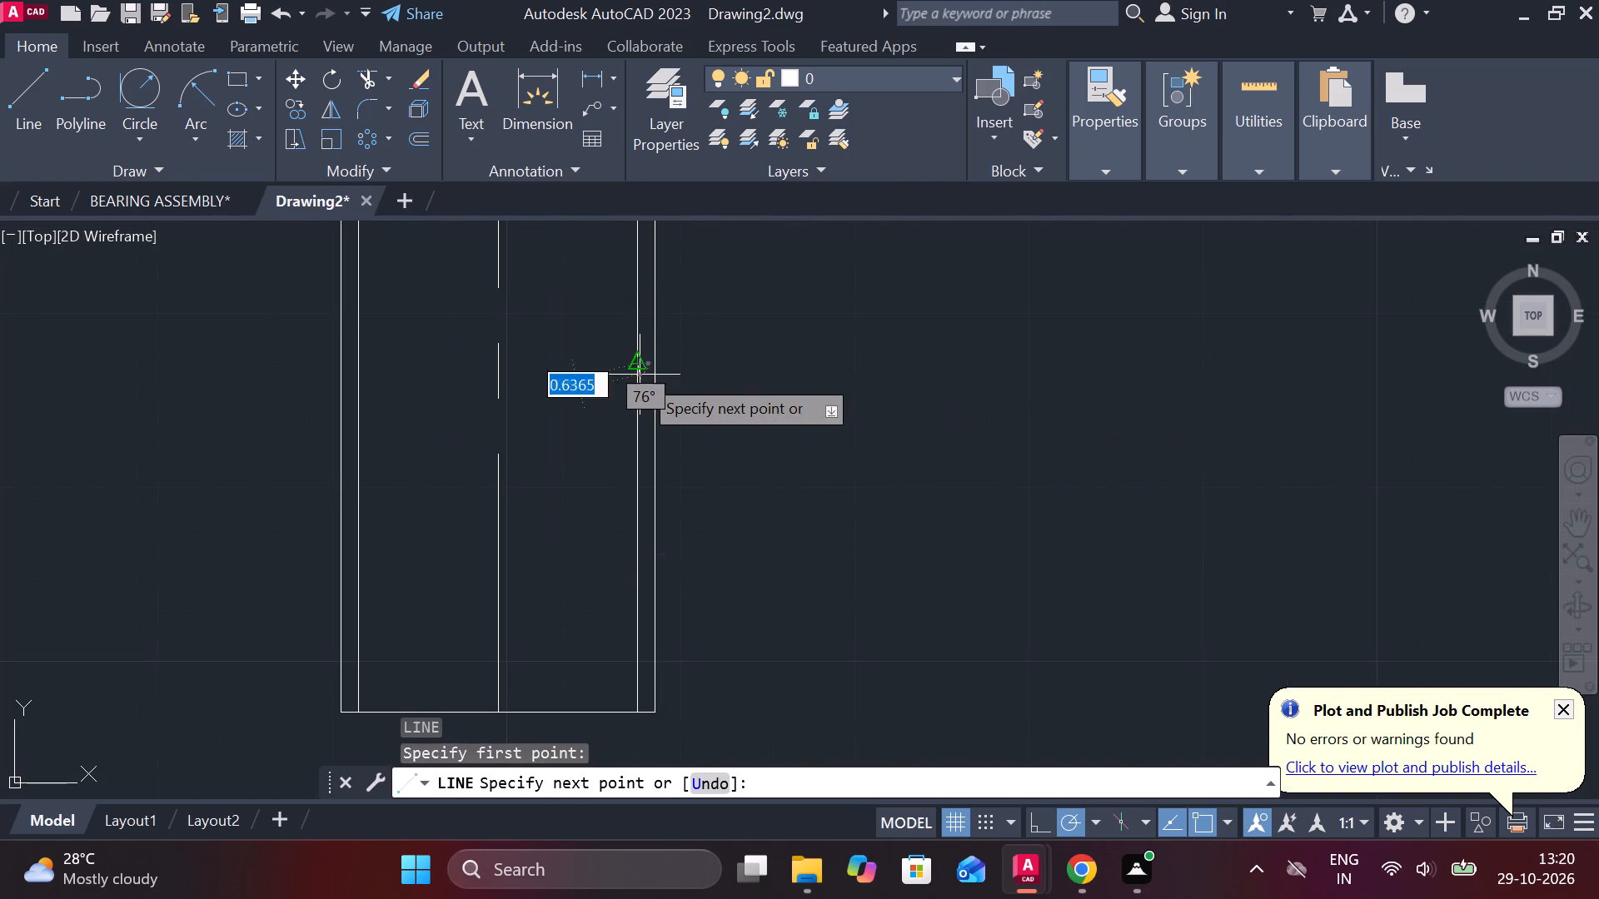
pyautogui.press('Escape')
# Draw a tooth outline beside the pin's lower section with lines 1 unit right, 2 units down and 1 unit back left.
pyautogui.press('l')
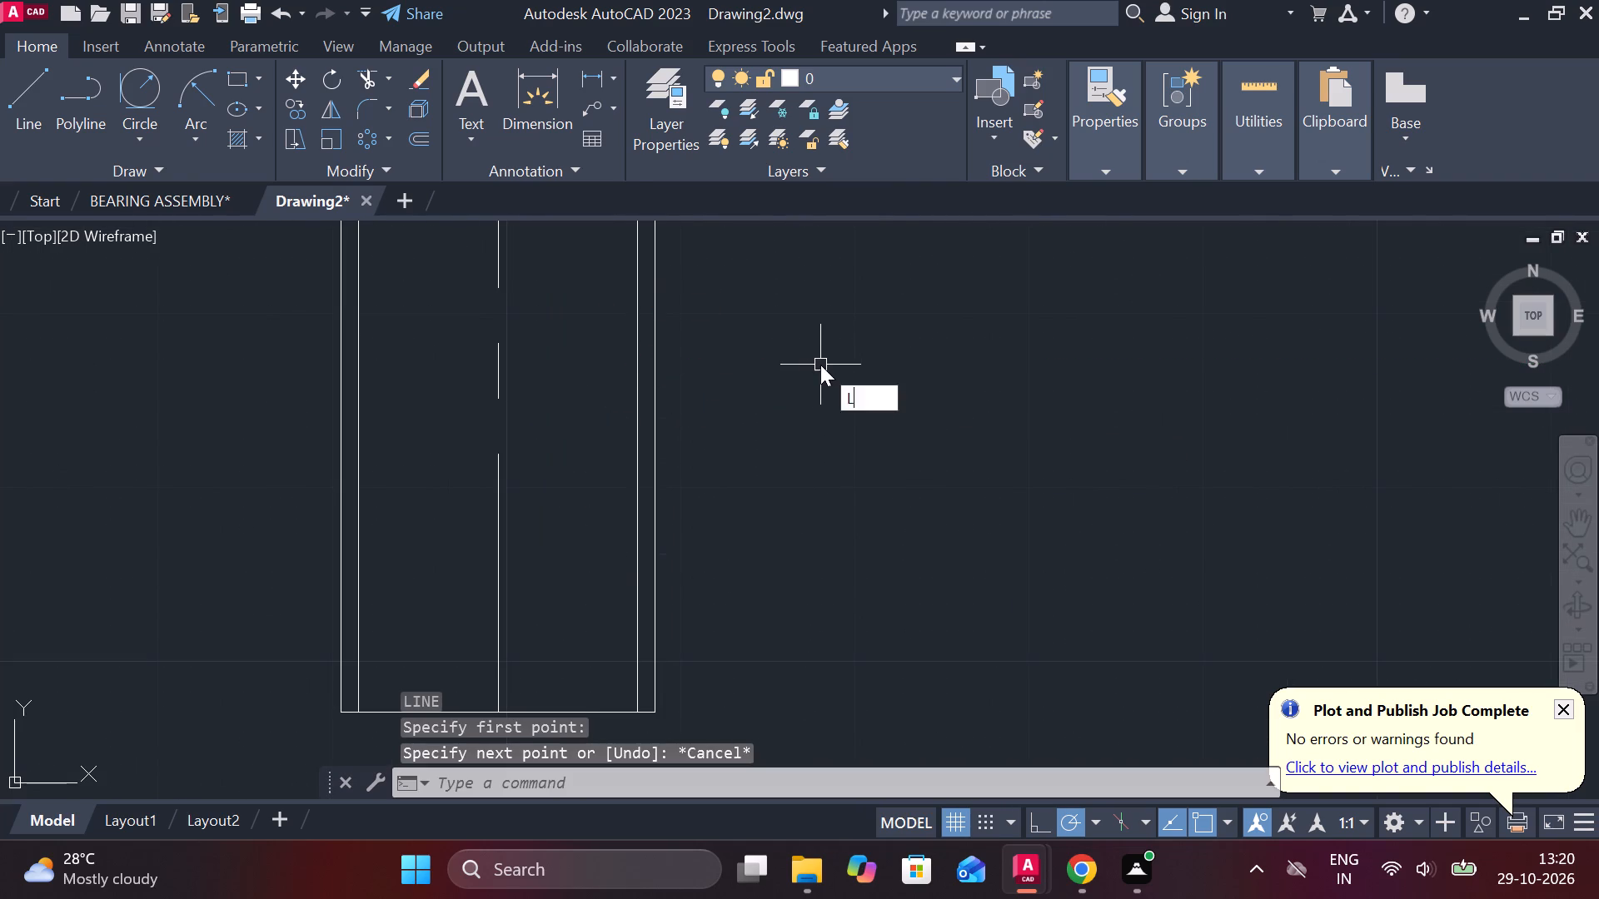
pyautogui.press('Return')
pyautogui.click(775, 361)
pyautogui.write('1')
pyautogui.press('space')
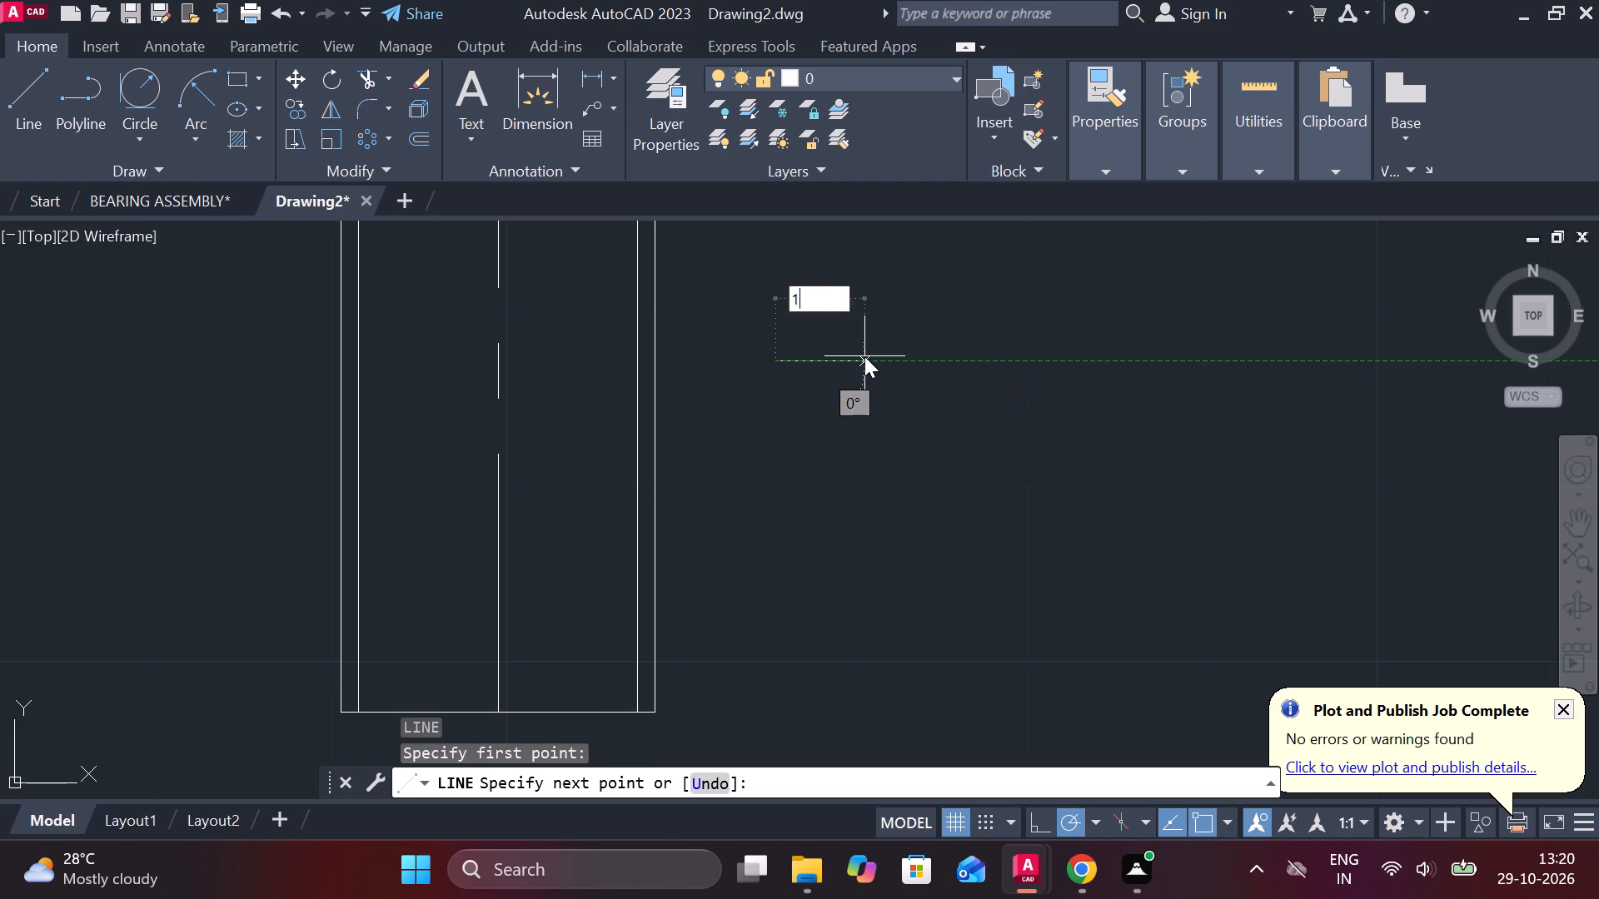
pyautogui.write('4')
pyautogui.press('space')
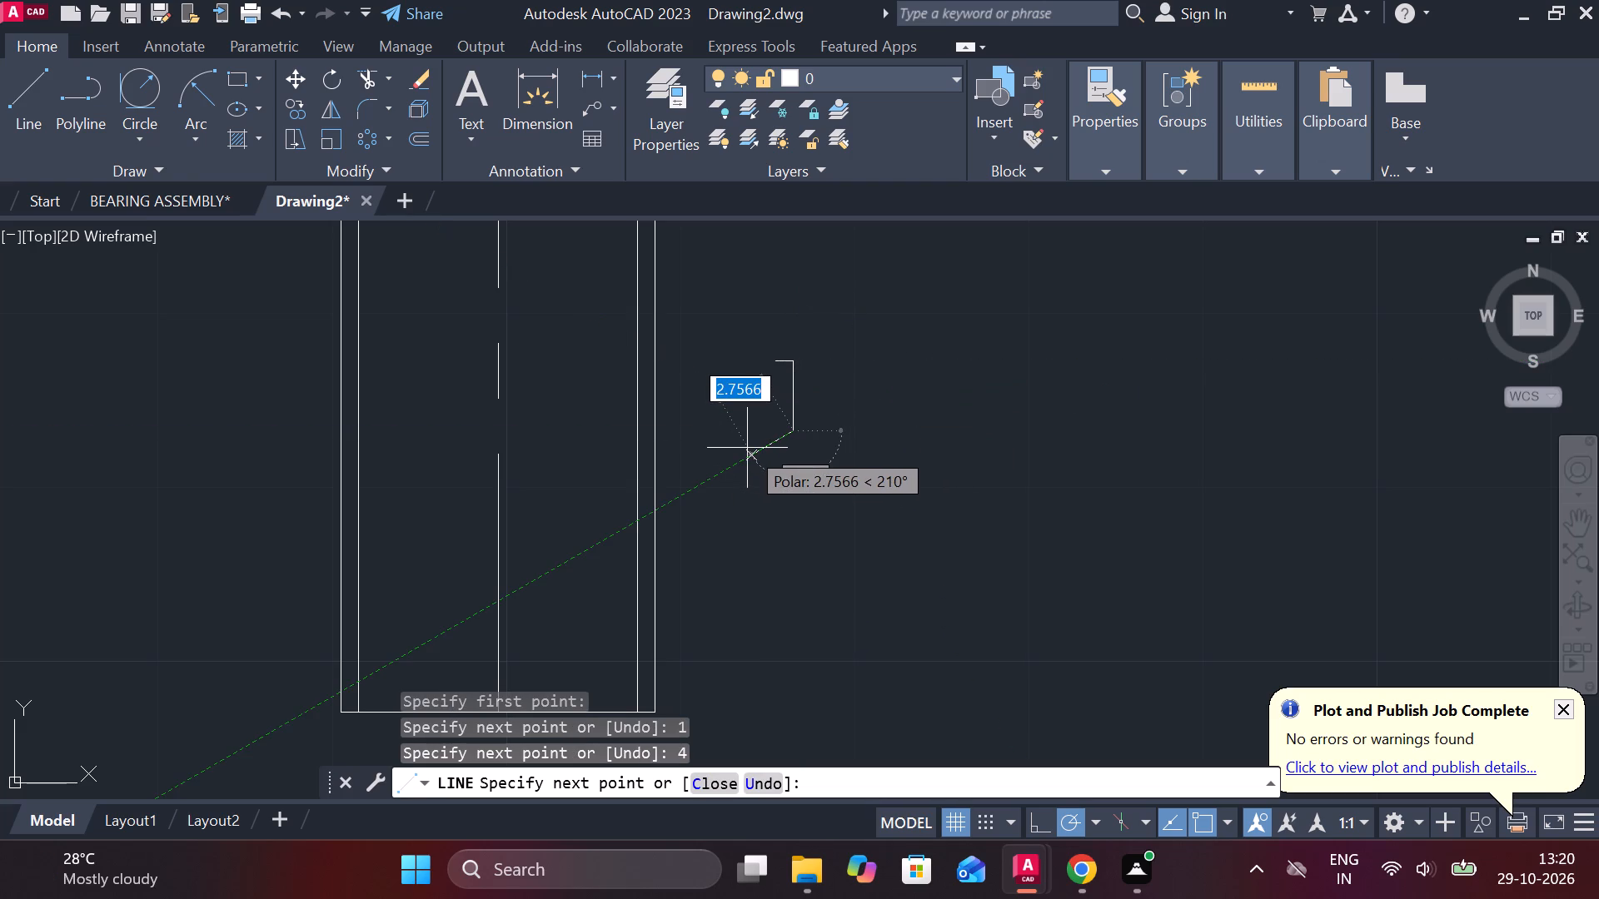
pyautogui.hotkey('ctrl', 'z')
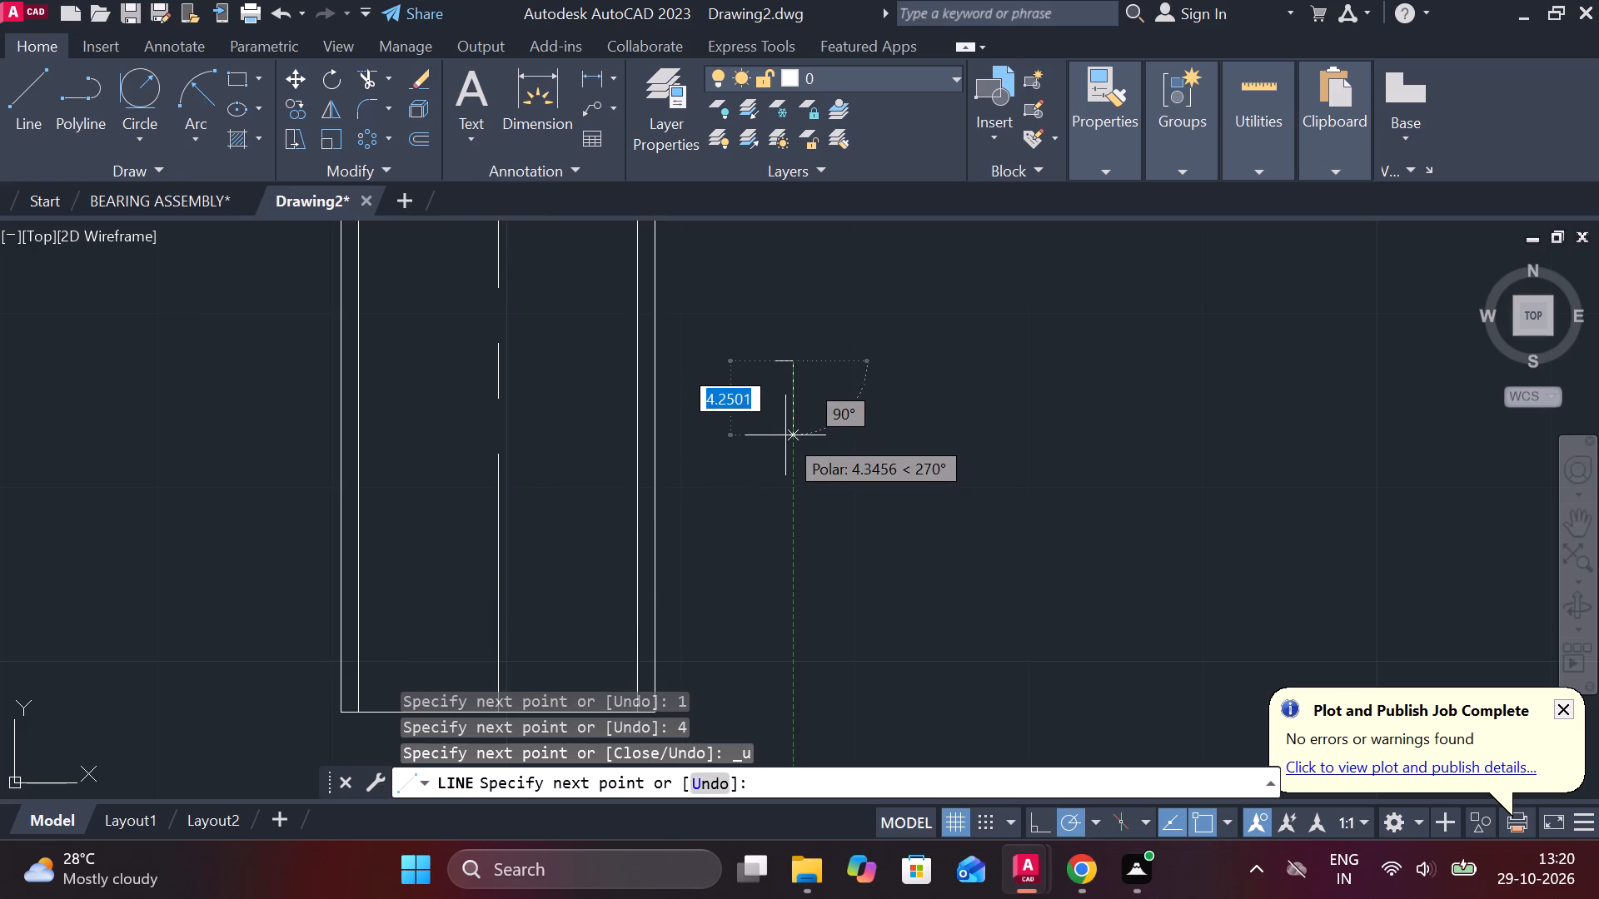
pyautogui.write('2')
pyautogui.press('space')
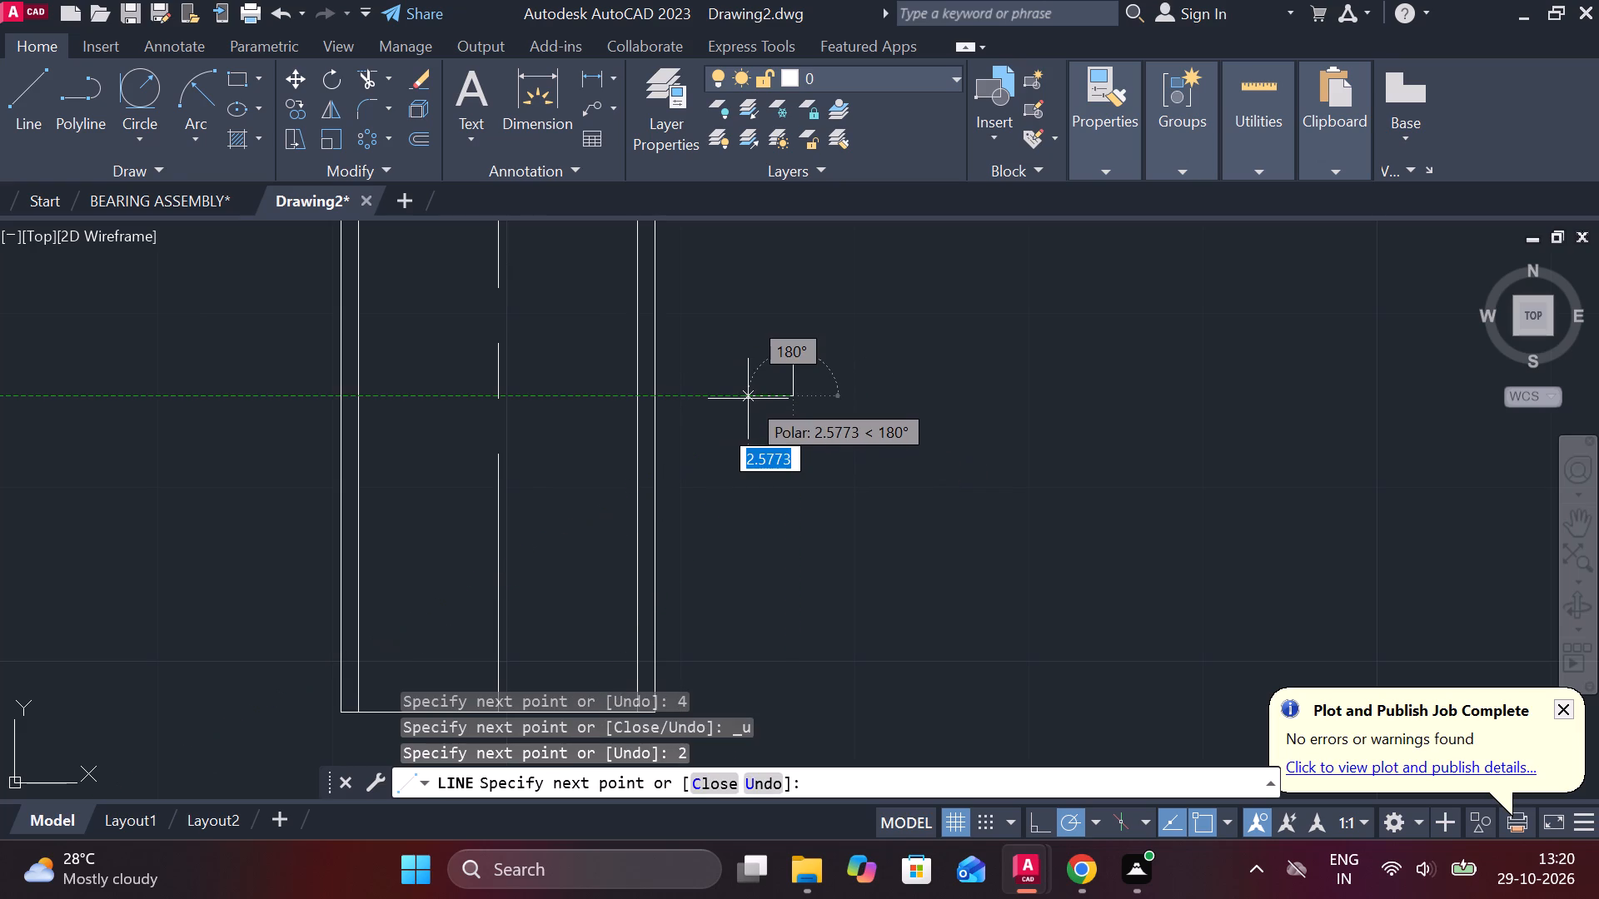
pyautogui.write('1')
pyautogui.press('space')
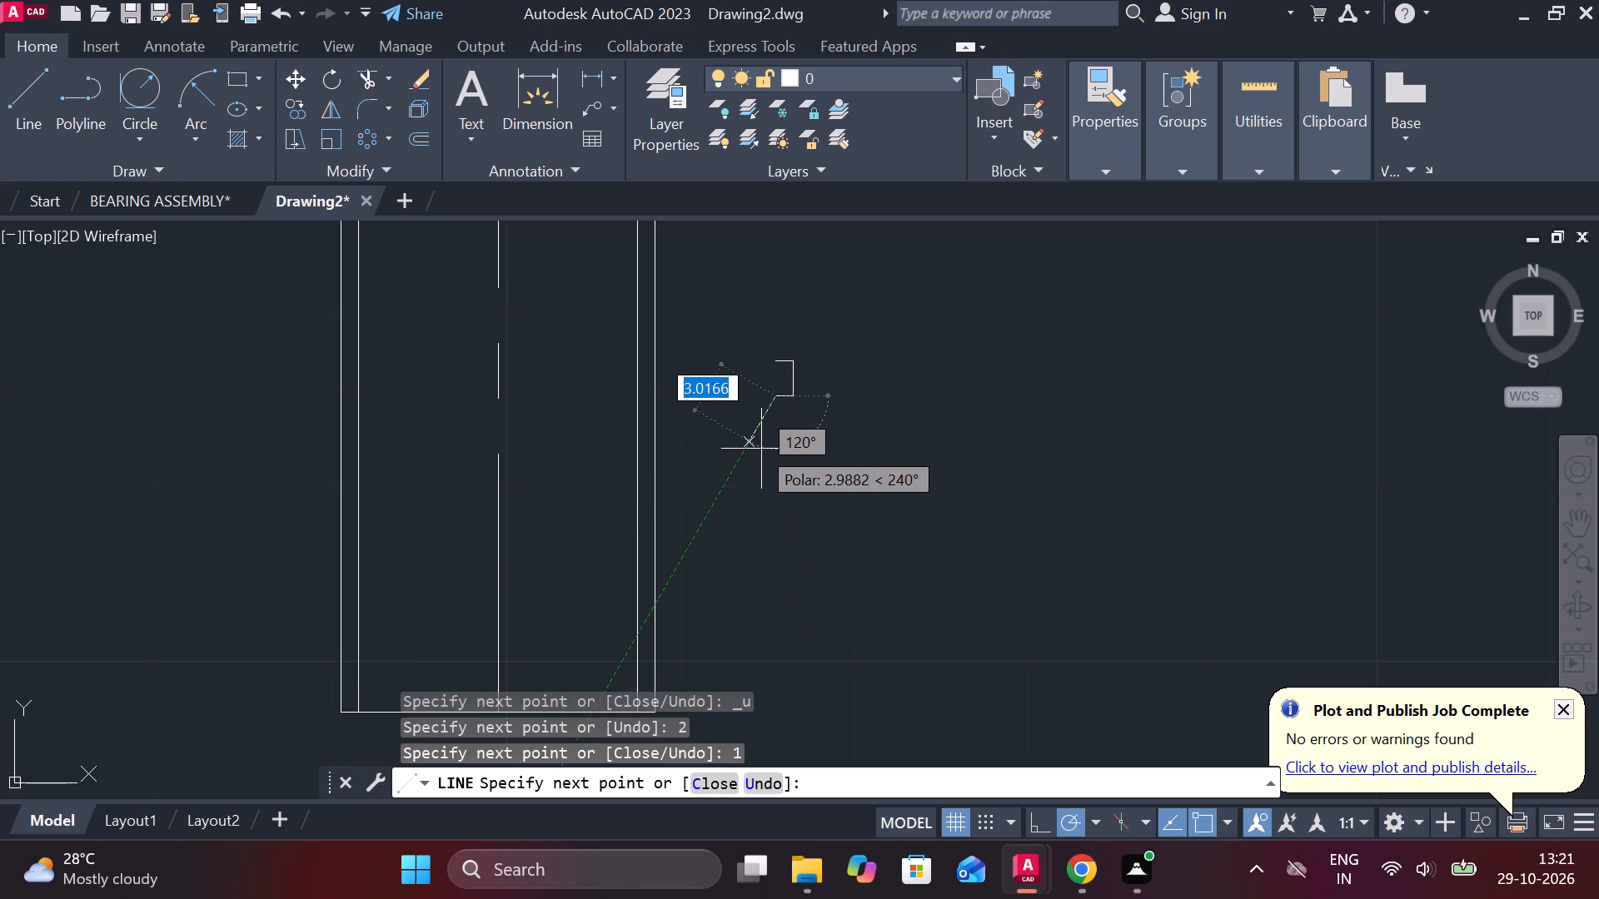
# Continue the tooth profile 2 units down, 1 unit right, 2 units down and 1 unit left to form a second tooth.
pyautogui.write('2')
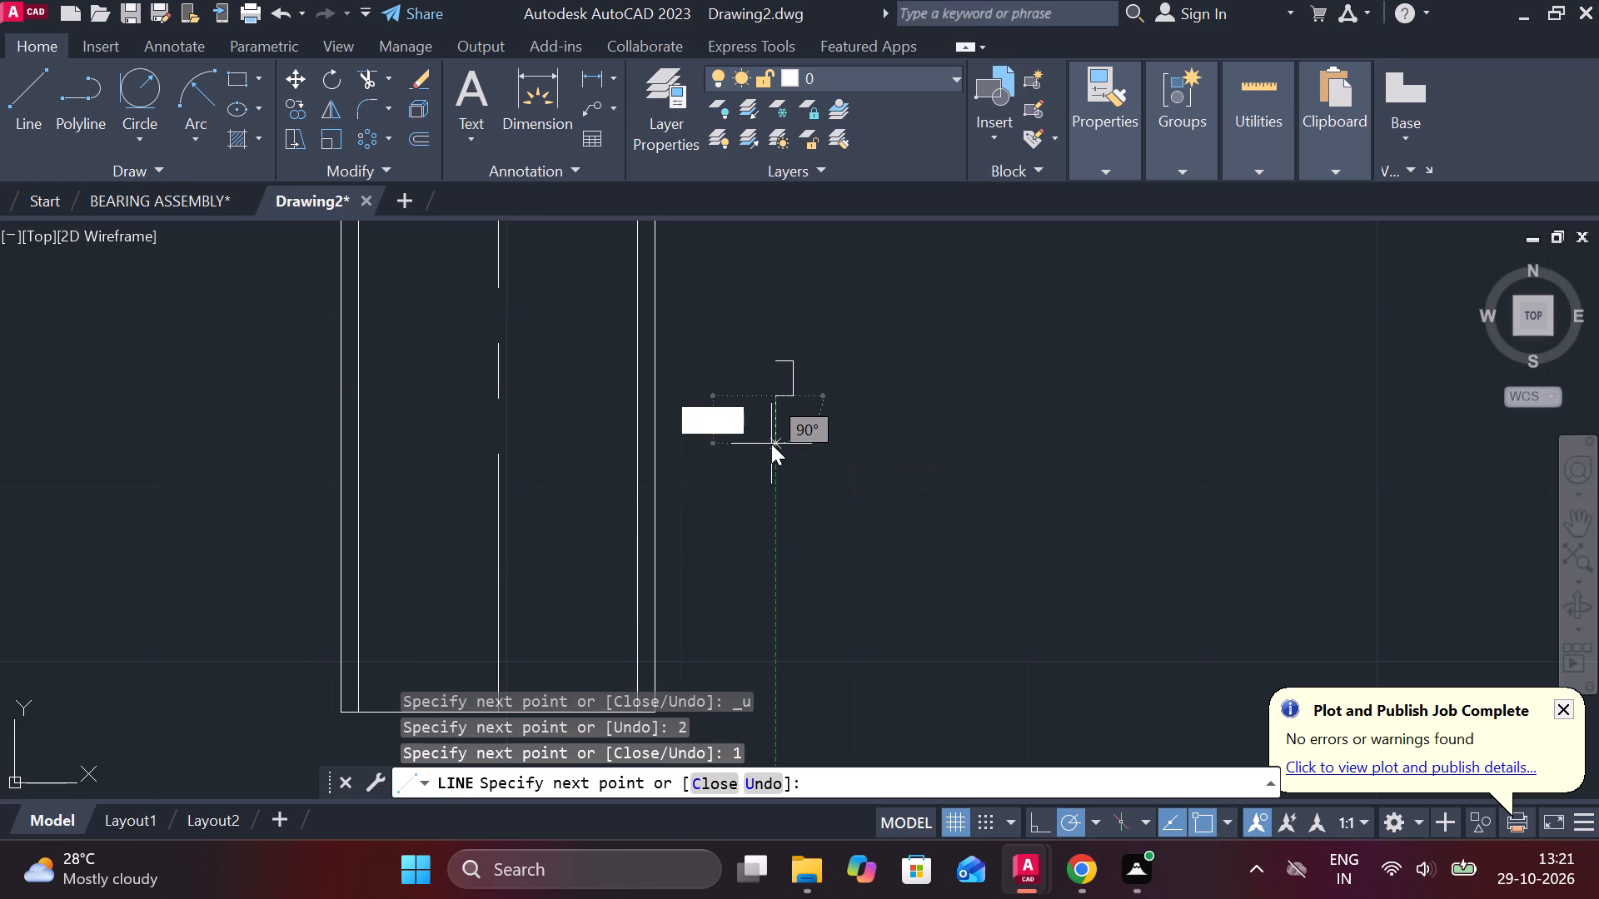
pyautogui.press('space')
pyautogui.write('1')
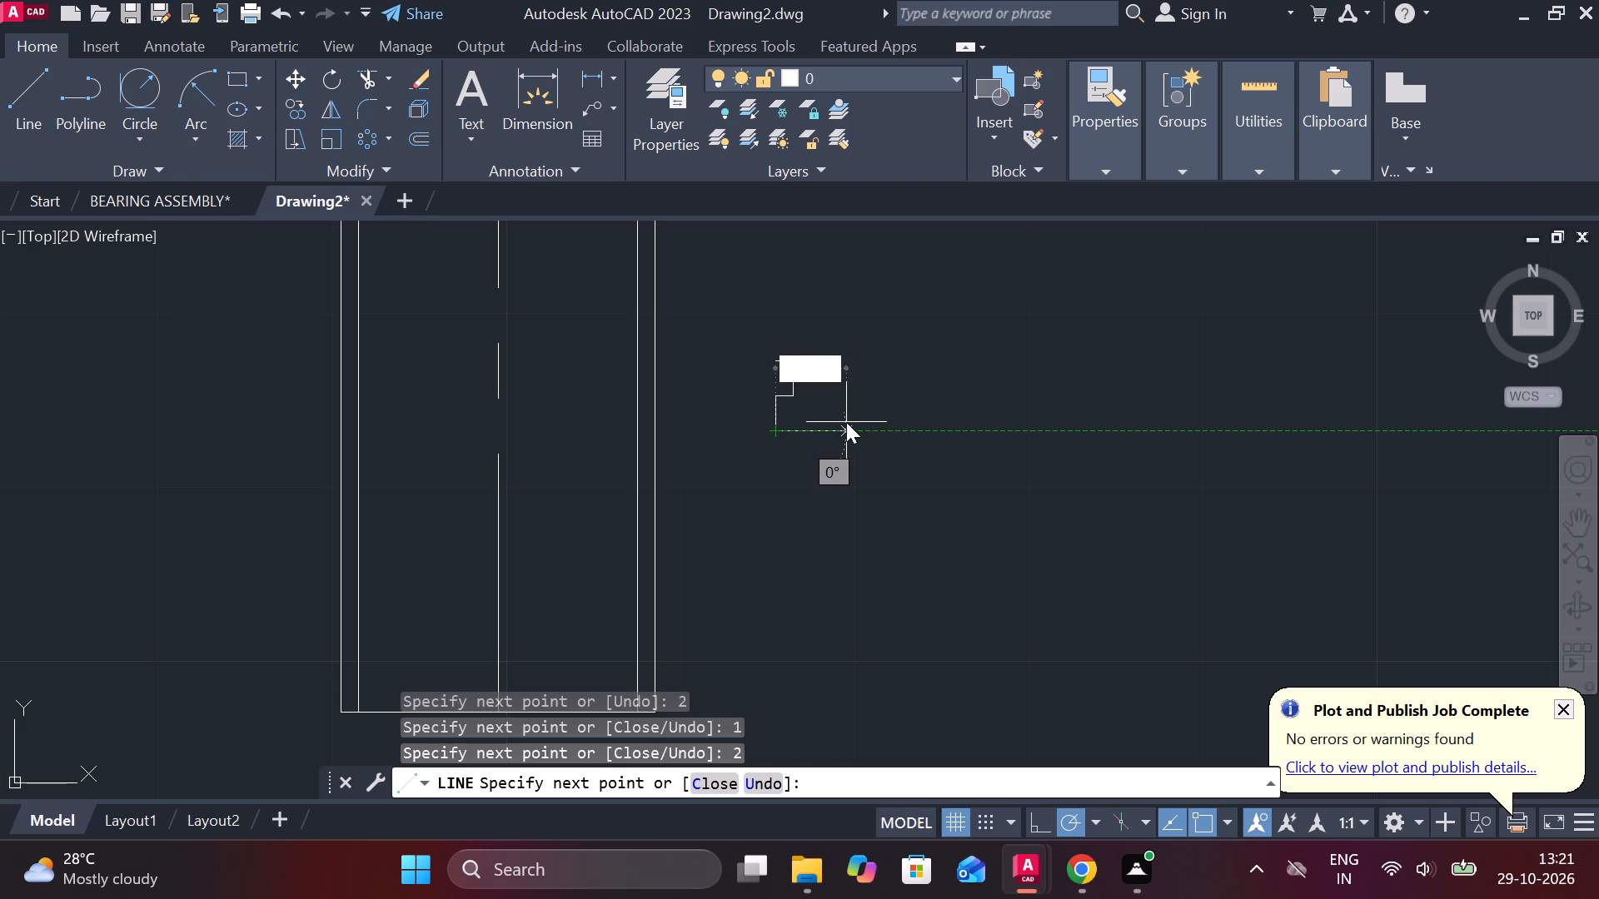
pyautogui.press('space')
pyautogui.press('3')
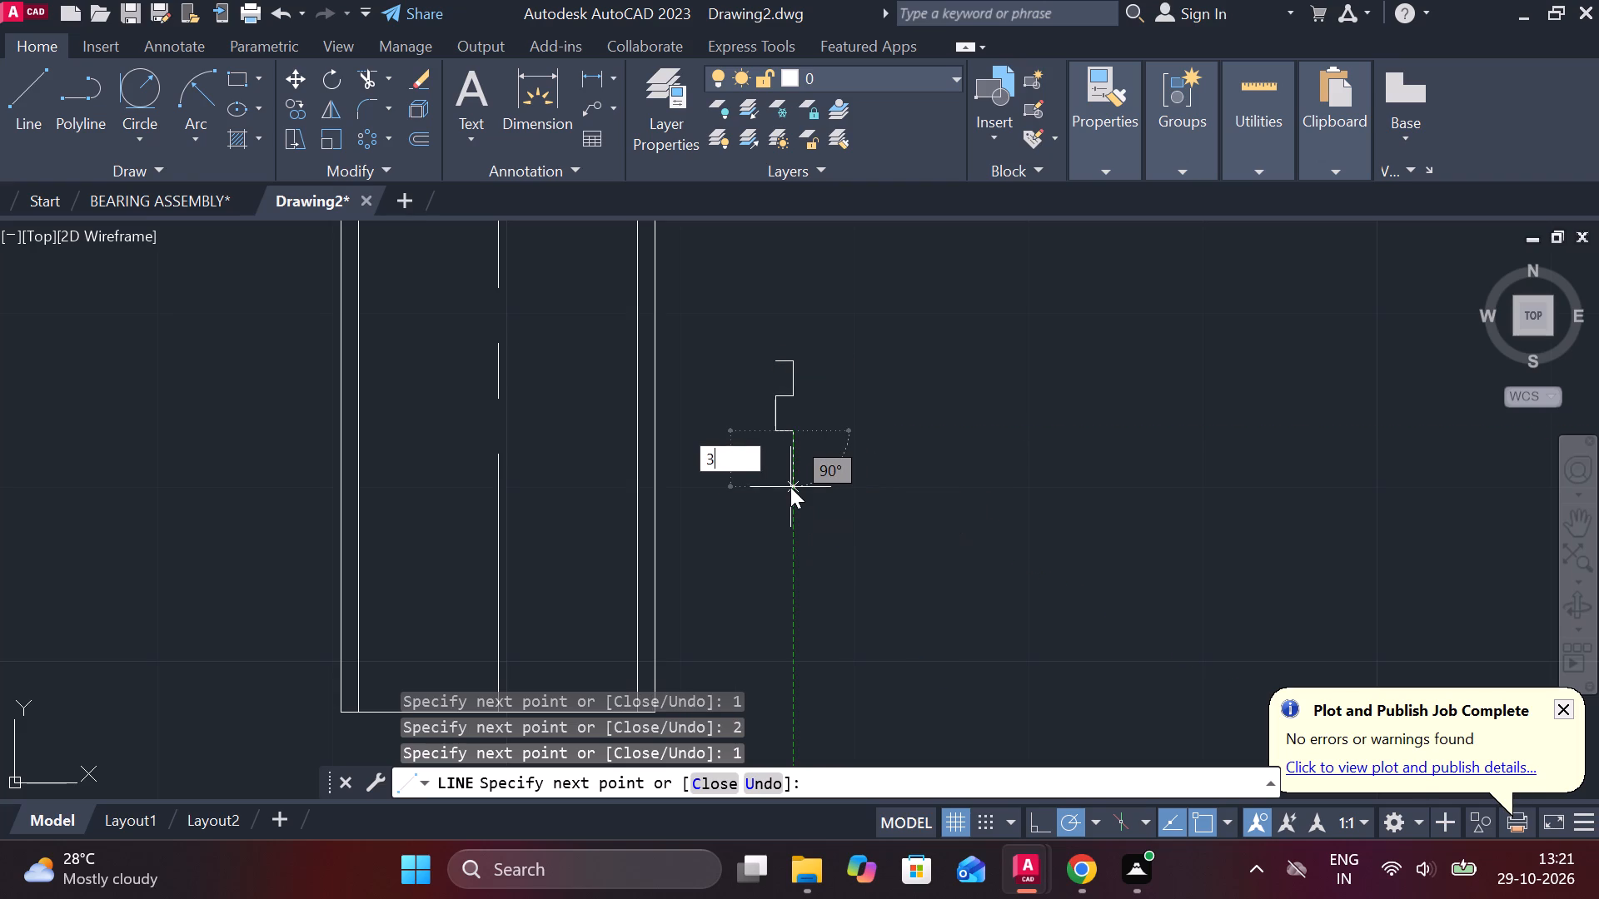
pyautogui.press('BackSpace')
pyautogui.write('2')
pyautogui.press('space')
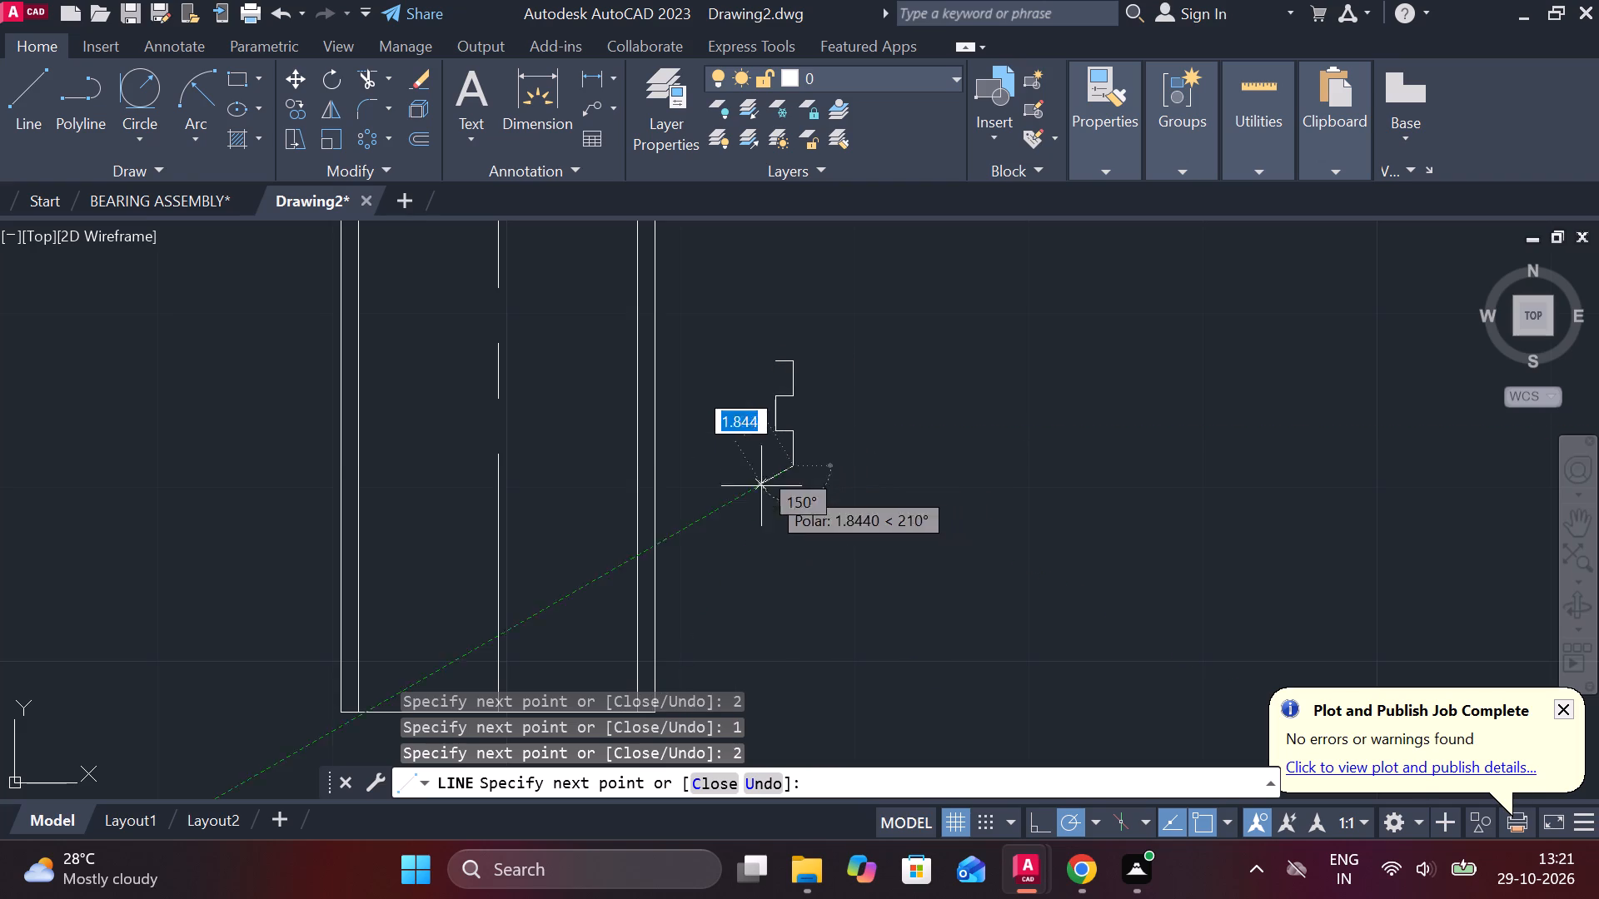
pyautogui.write('1')
pyautogui.press('space')
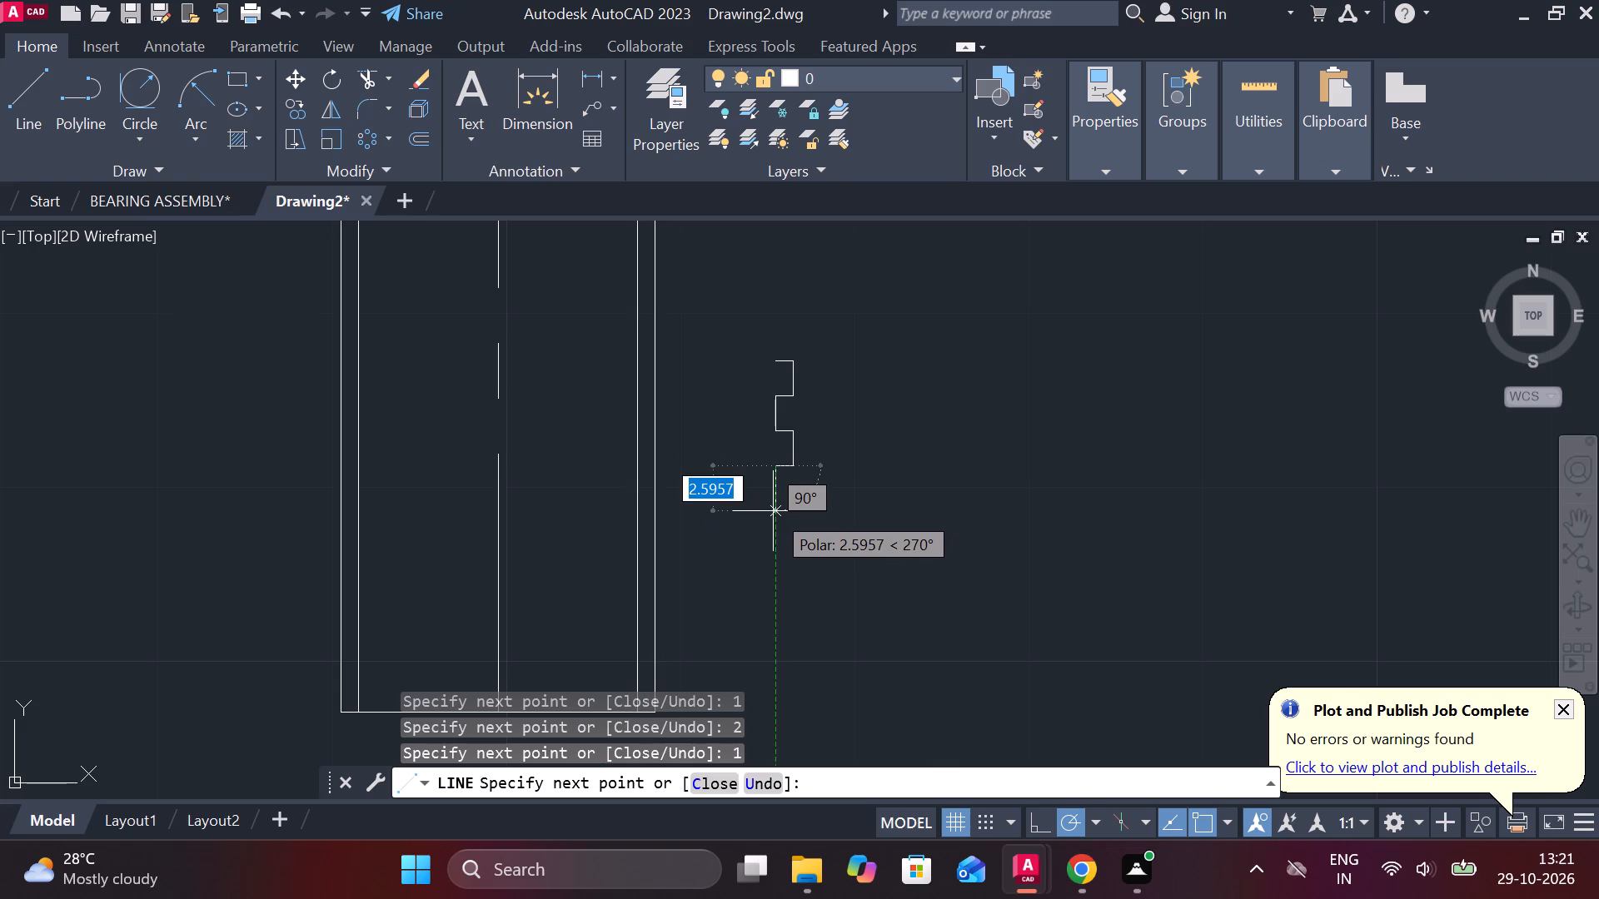
pyautogui.scroll(1, 773, 511)
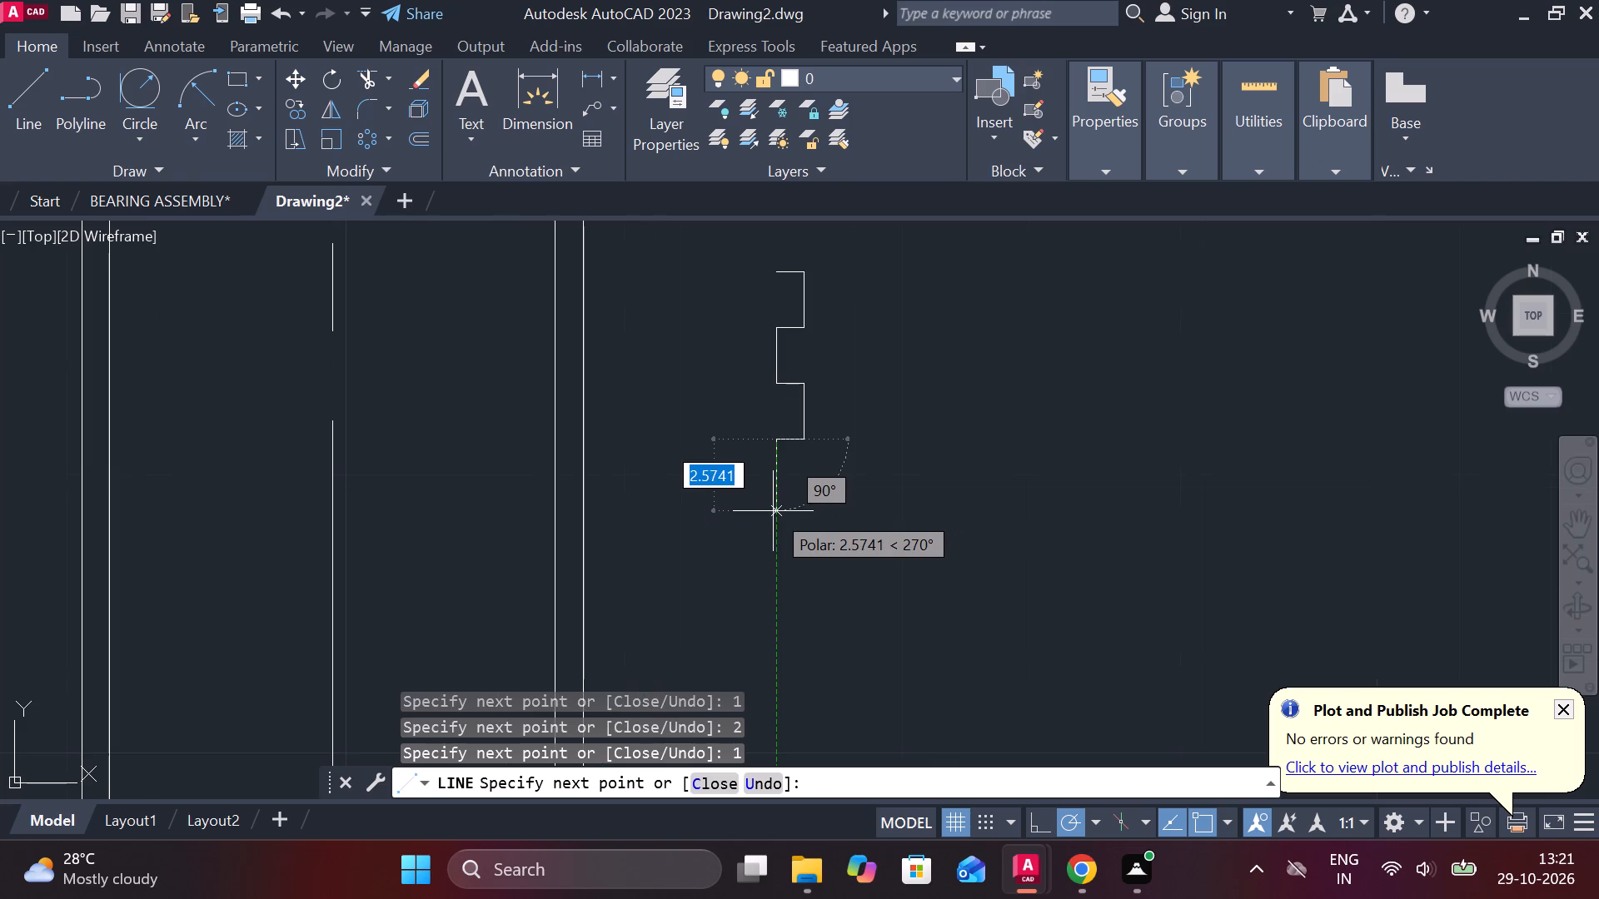
pyautogui.press('Escape')
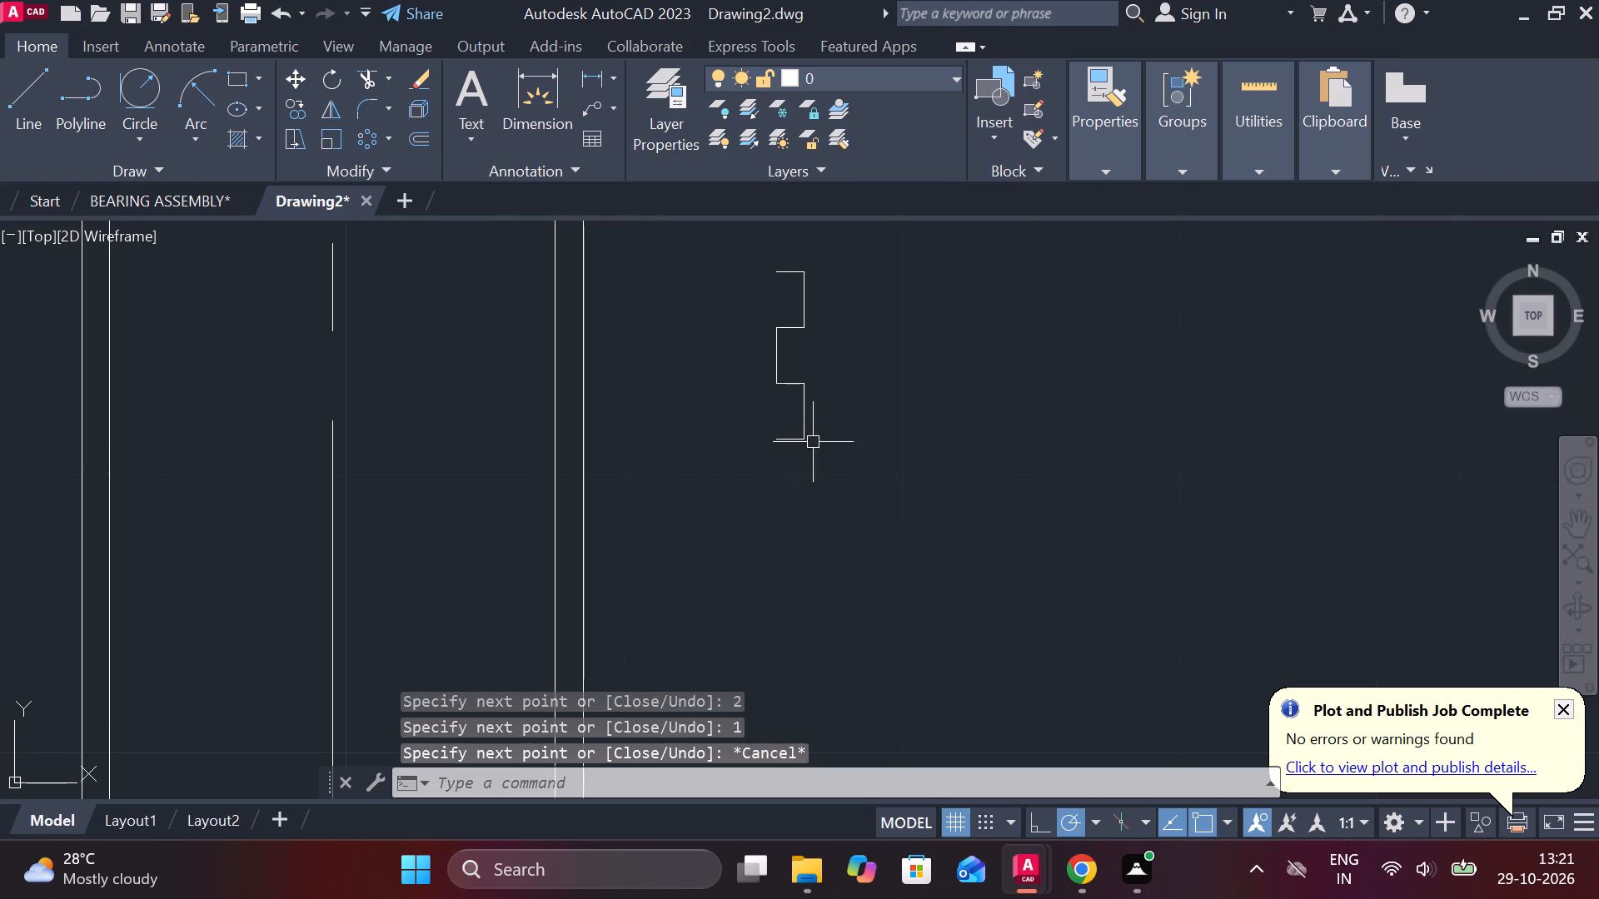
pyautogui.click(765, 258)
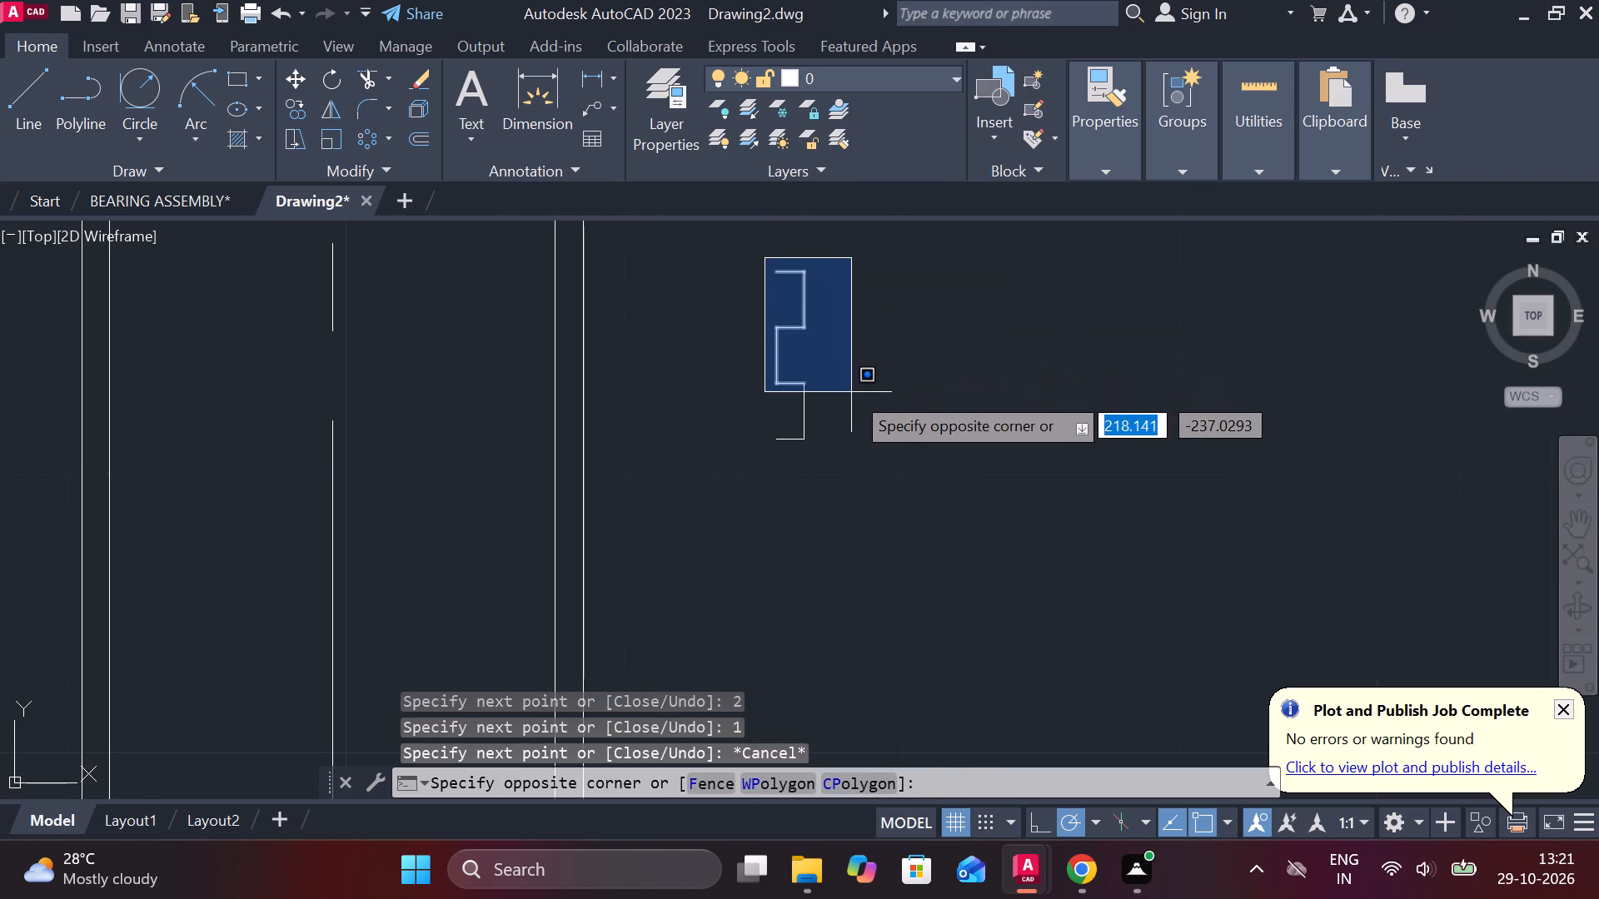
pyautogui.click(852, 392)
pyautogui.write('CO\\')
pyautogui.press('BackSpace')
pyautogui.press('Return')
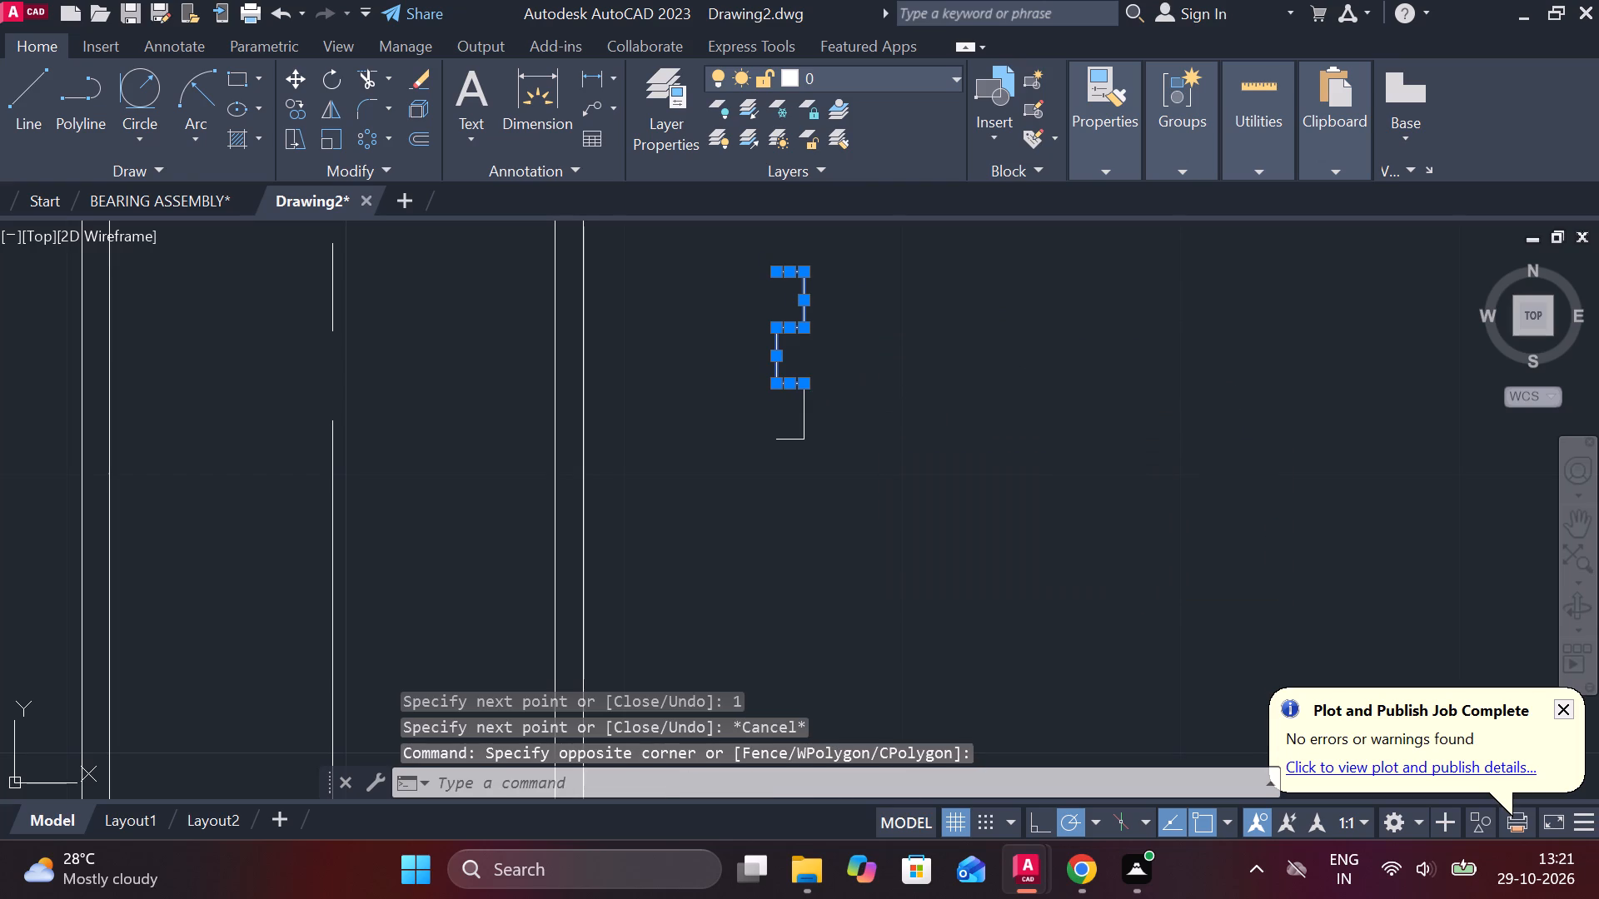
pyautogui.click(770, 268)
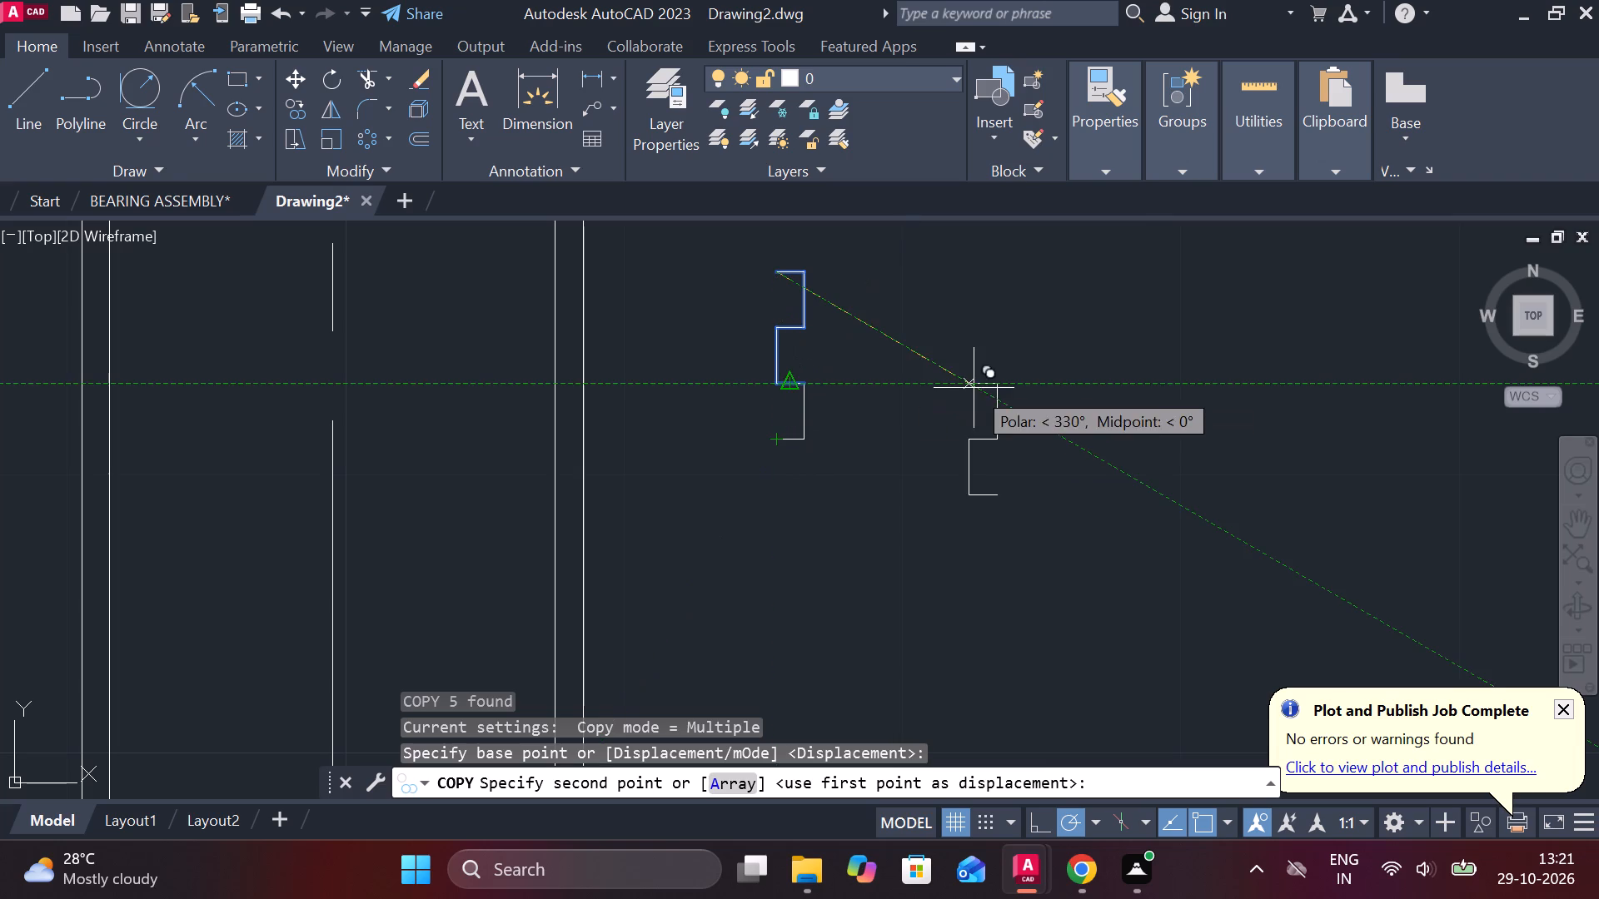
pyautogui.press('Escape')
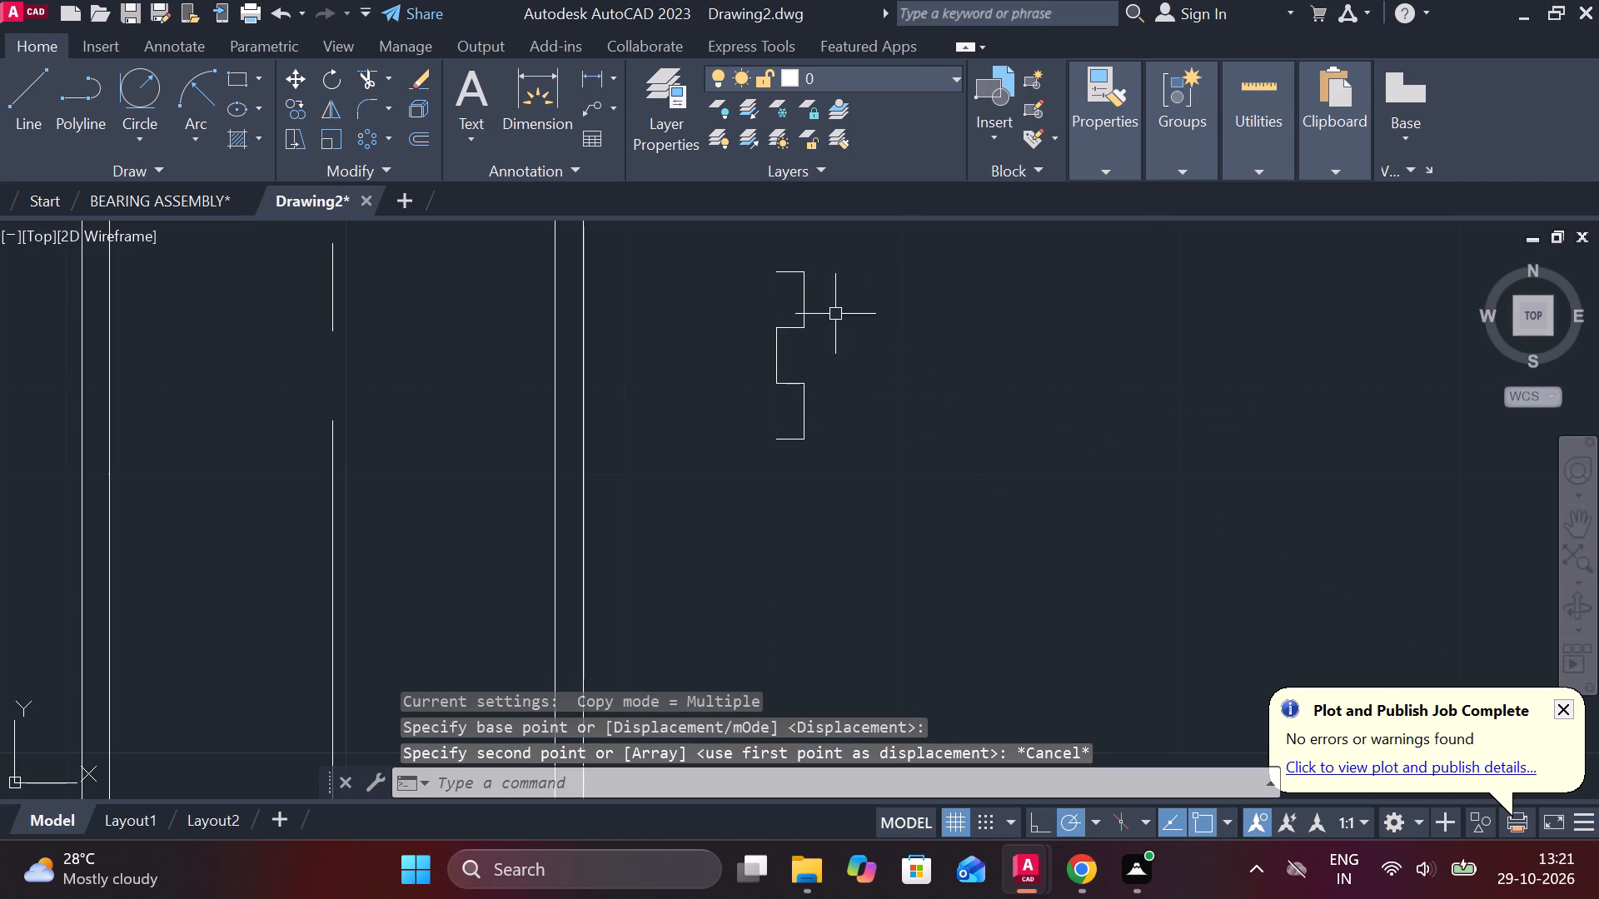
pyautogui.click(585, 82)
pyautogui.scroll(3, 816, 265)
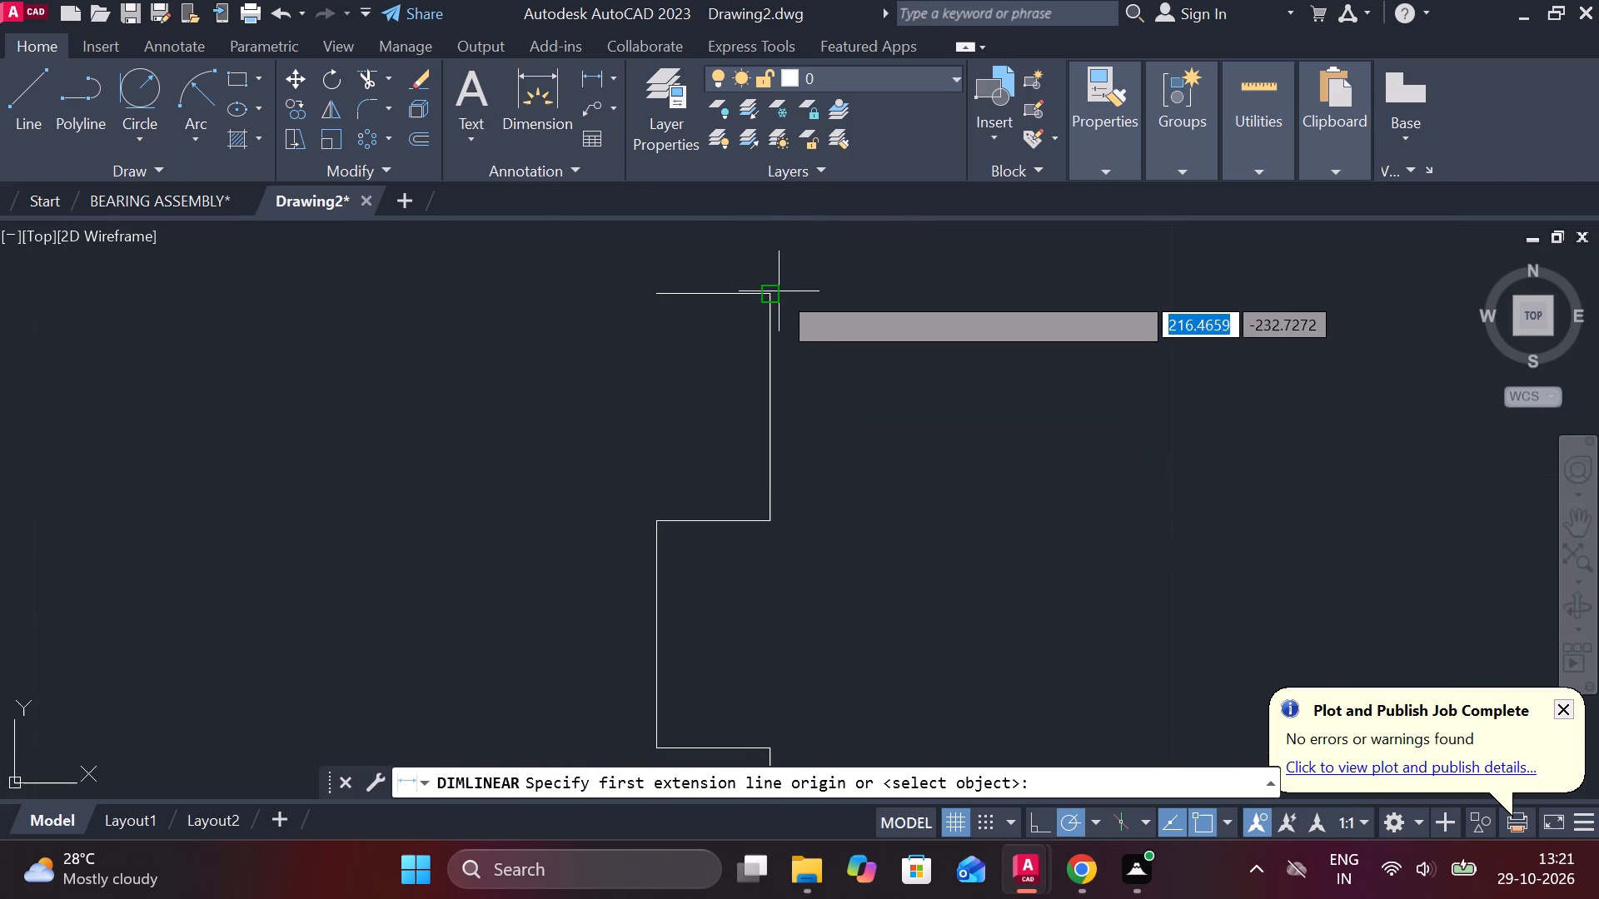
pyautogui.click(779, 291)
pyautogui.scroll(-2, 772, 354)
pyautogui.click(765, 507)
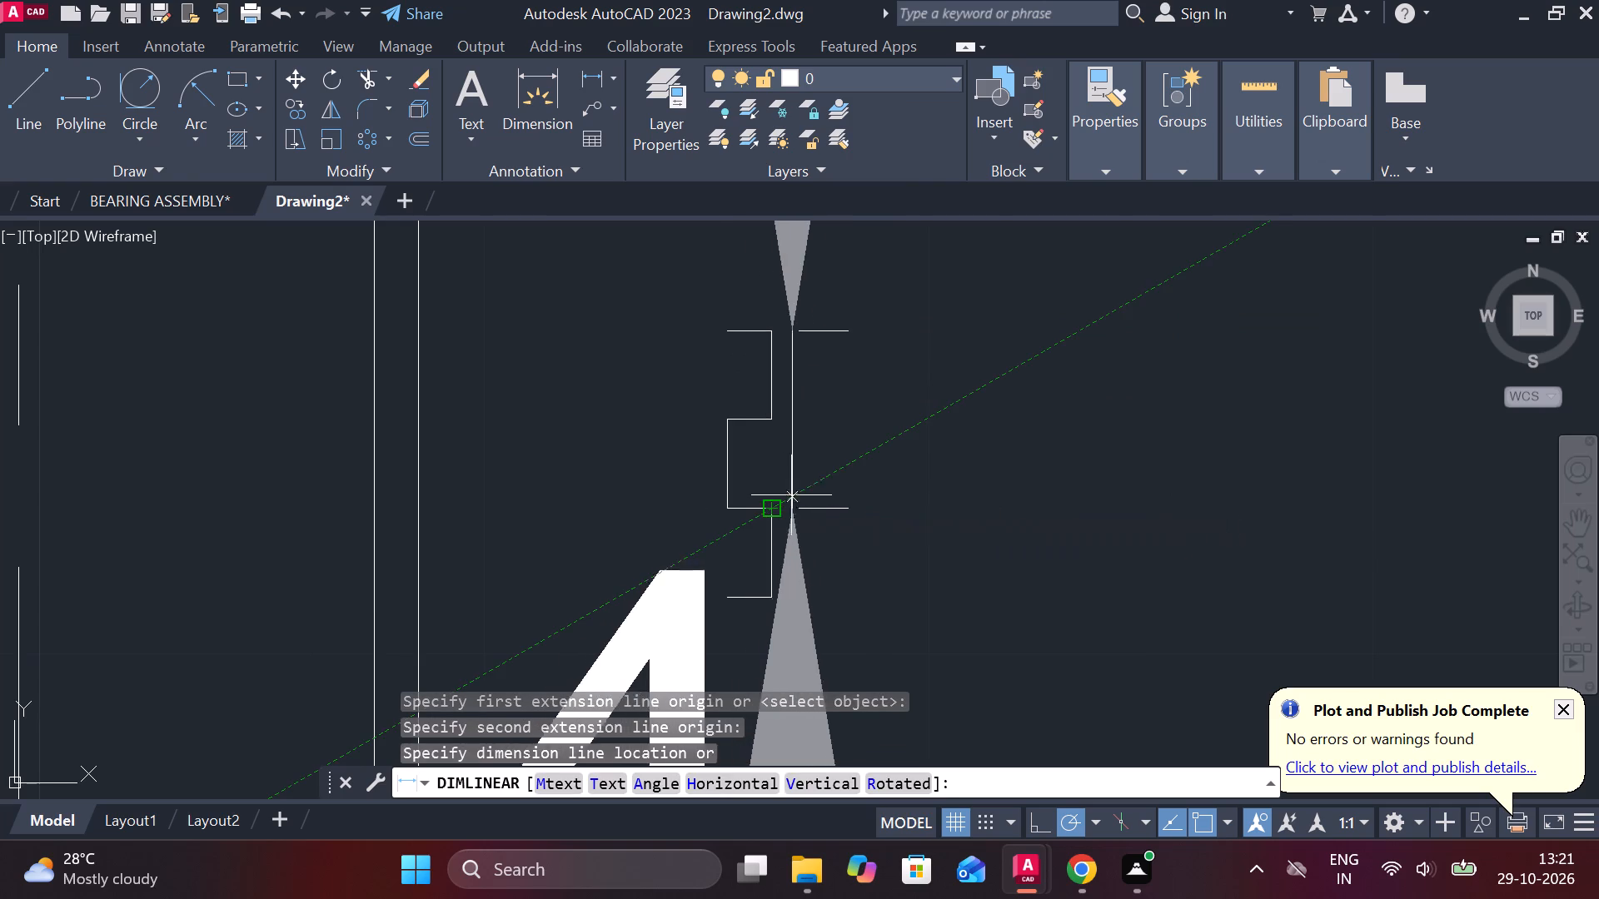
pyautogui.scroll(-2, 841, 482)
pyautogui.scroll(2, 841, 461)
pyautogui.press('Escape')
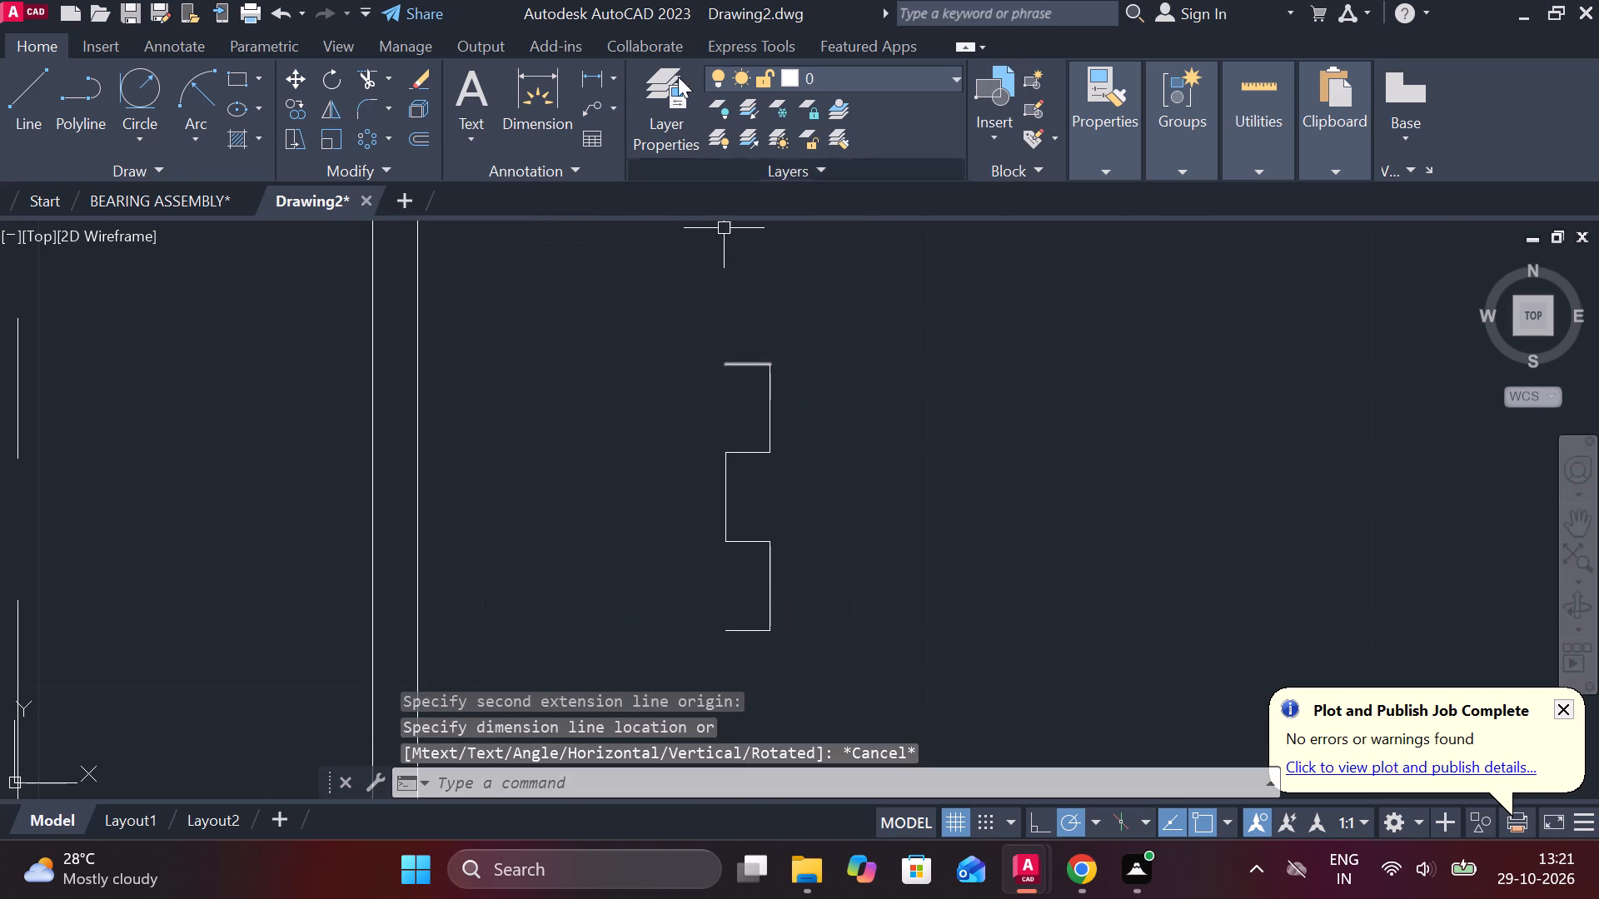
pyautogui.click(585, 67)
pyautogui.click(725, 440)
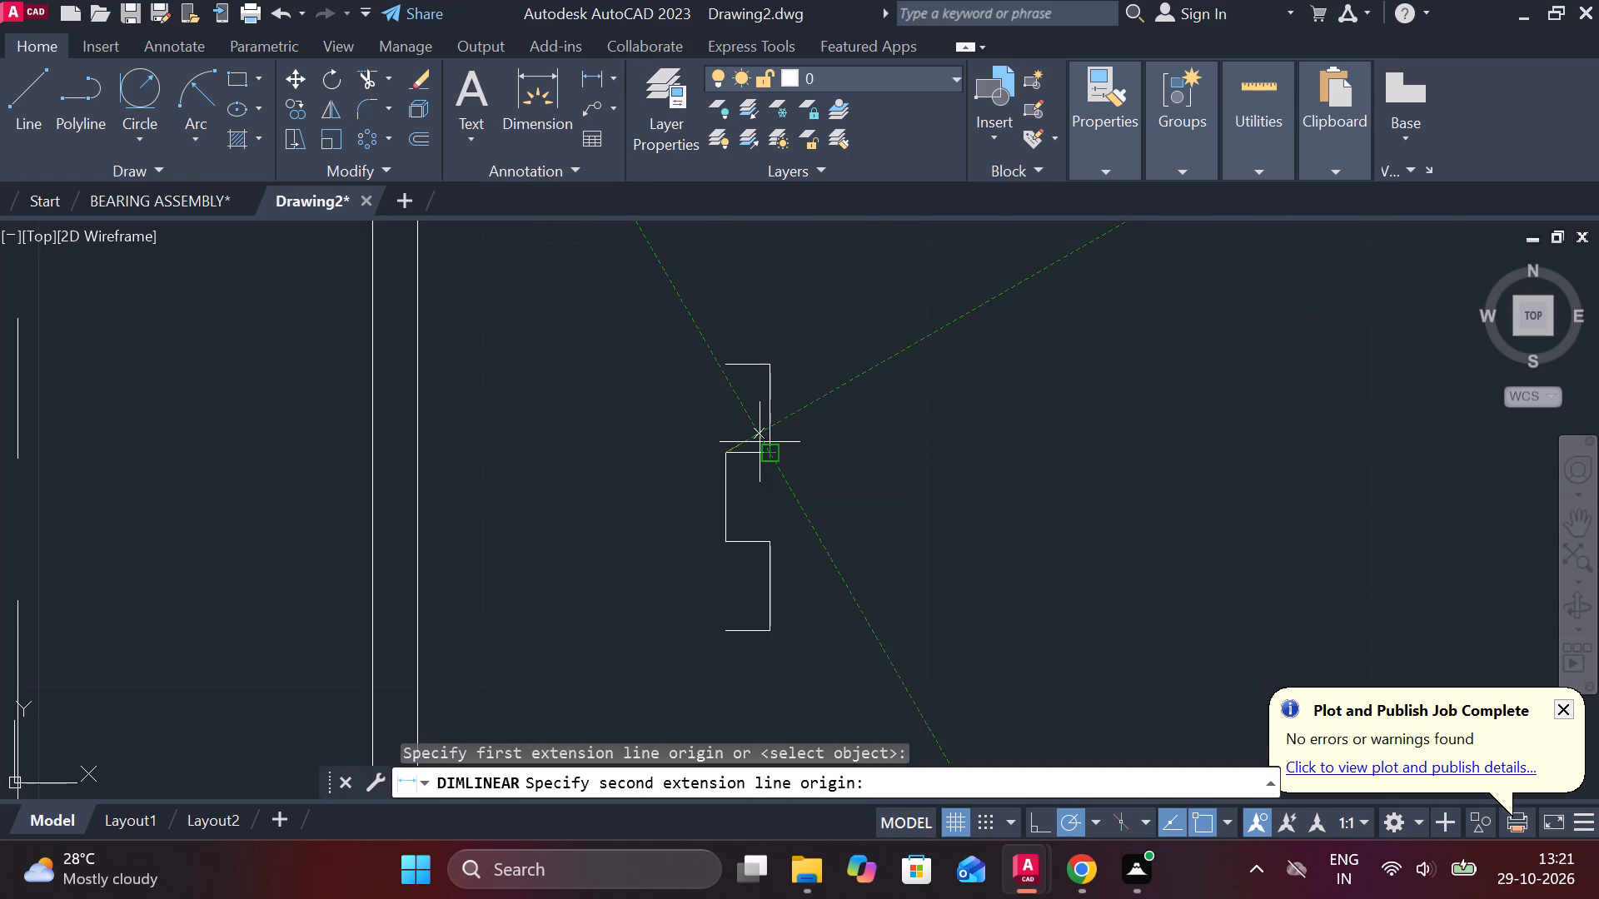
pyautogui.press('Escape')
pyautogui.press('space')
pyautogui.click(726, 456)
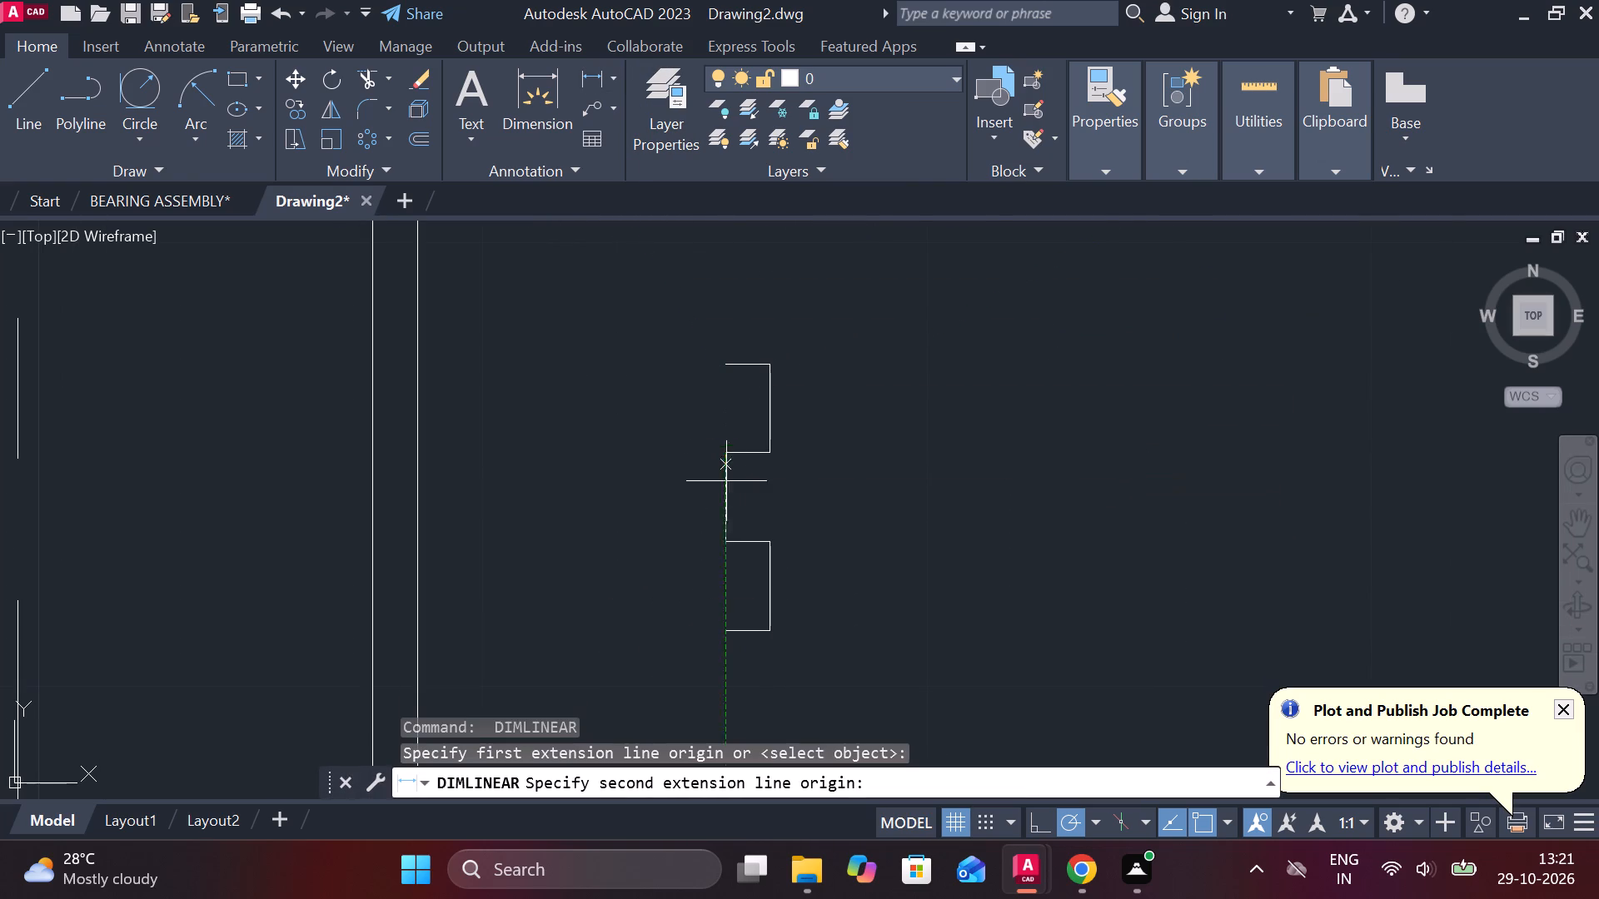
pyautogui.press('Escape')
# Extend the profile from its lower left end with lines 2 units down, 1 right, 2 down and 1 left, adding a third tooth.
pyautogui.moveTo(817, 598); pyautogui.dragTo(792, 515, button='middle')
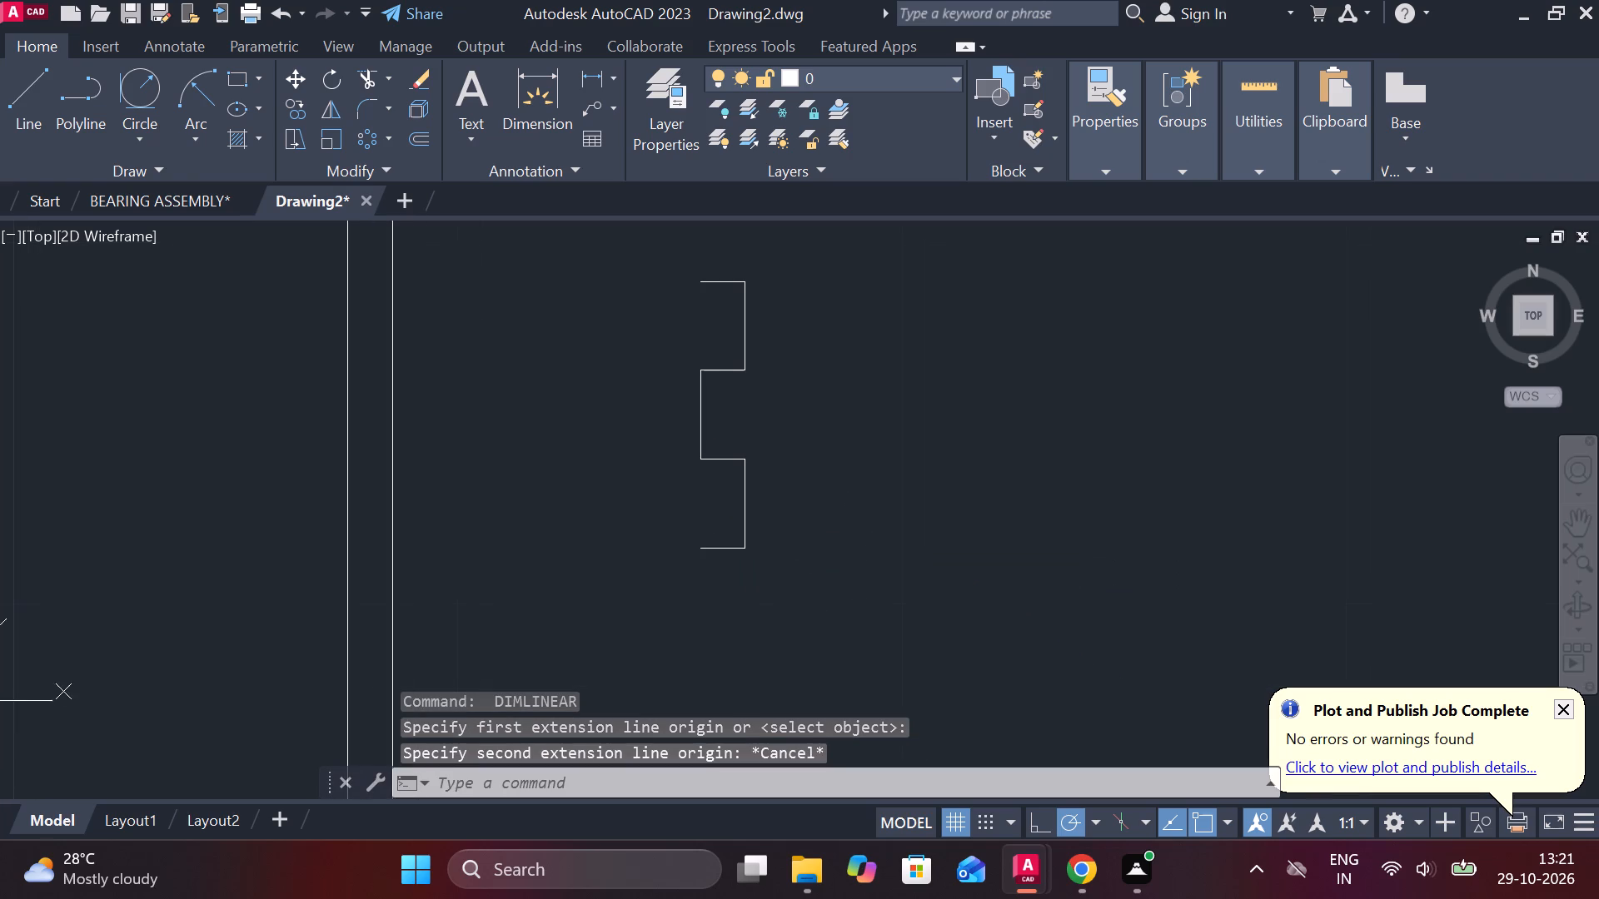
pyautogui.press('l')
pyautogui.press('Return')
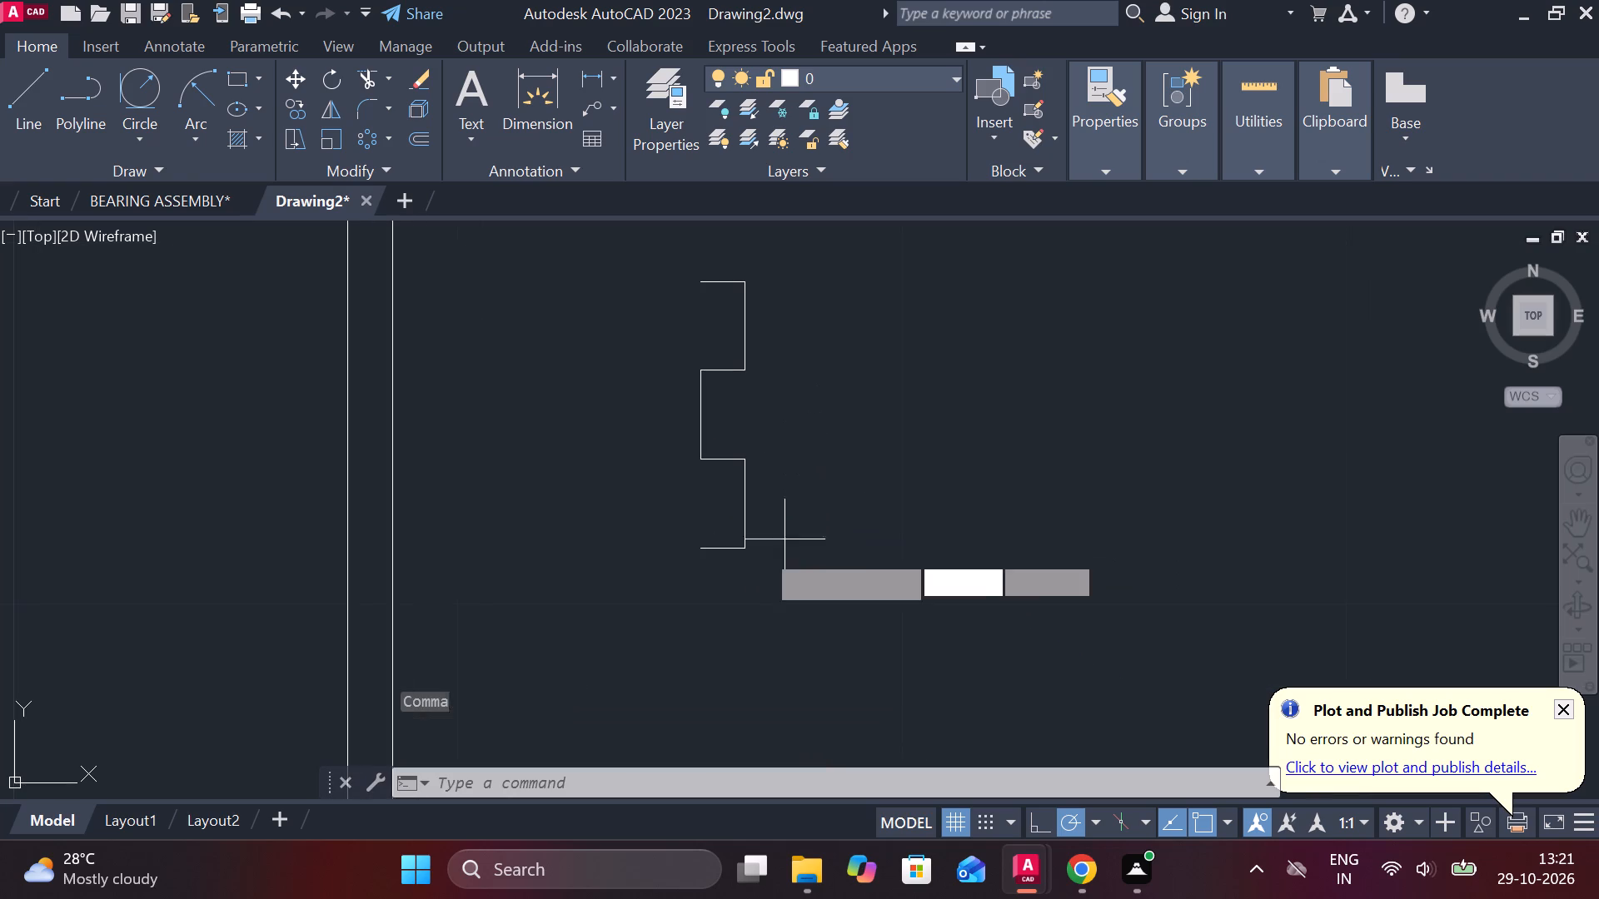
pyautogui.click(700, 551)
pyautogui.write('2')
pyautogui.press('space')
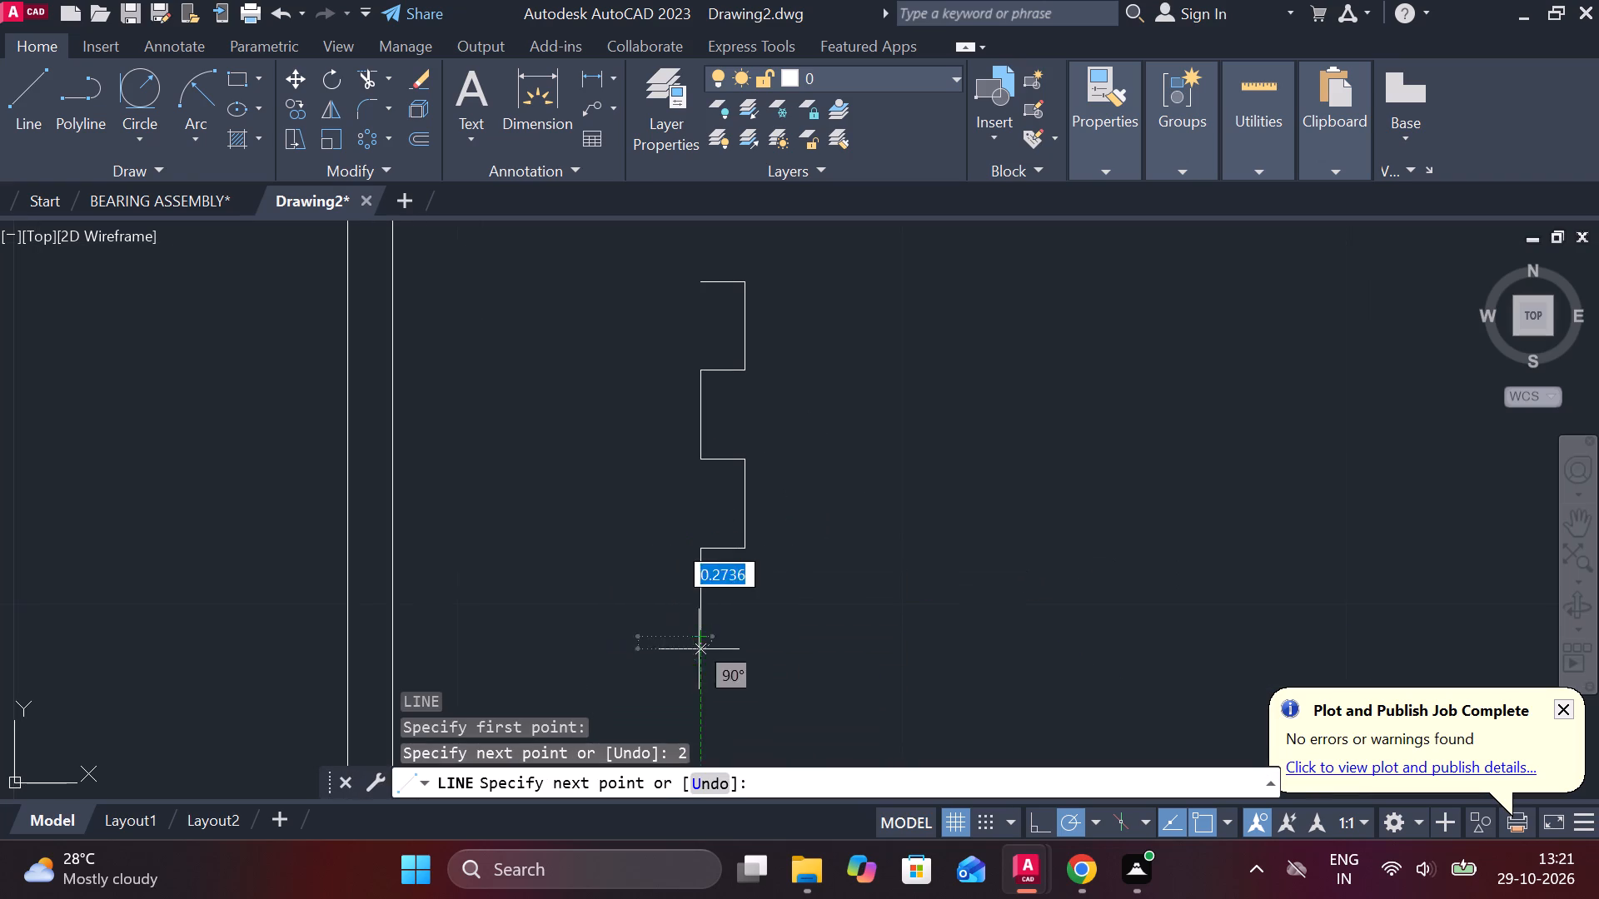
pyautogui.write('1')
pyautogui.press('space')
pyautogui.moveTo(770, 686); pyautogui.dragTo(765, 686, button='middle')
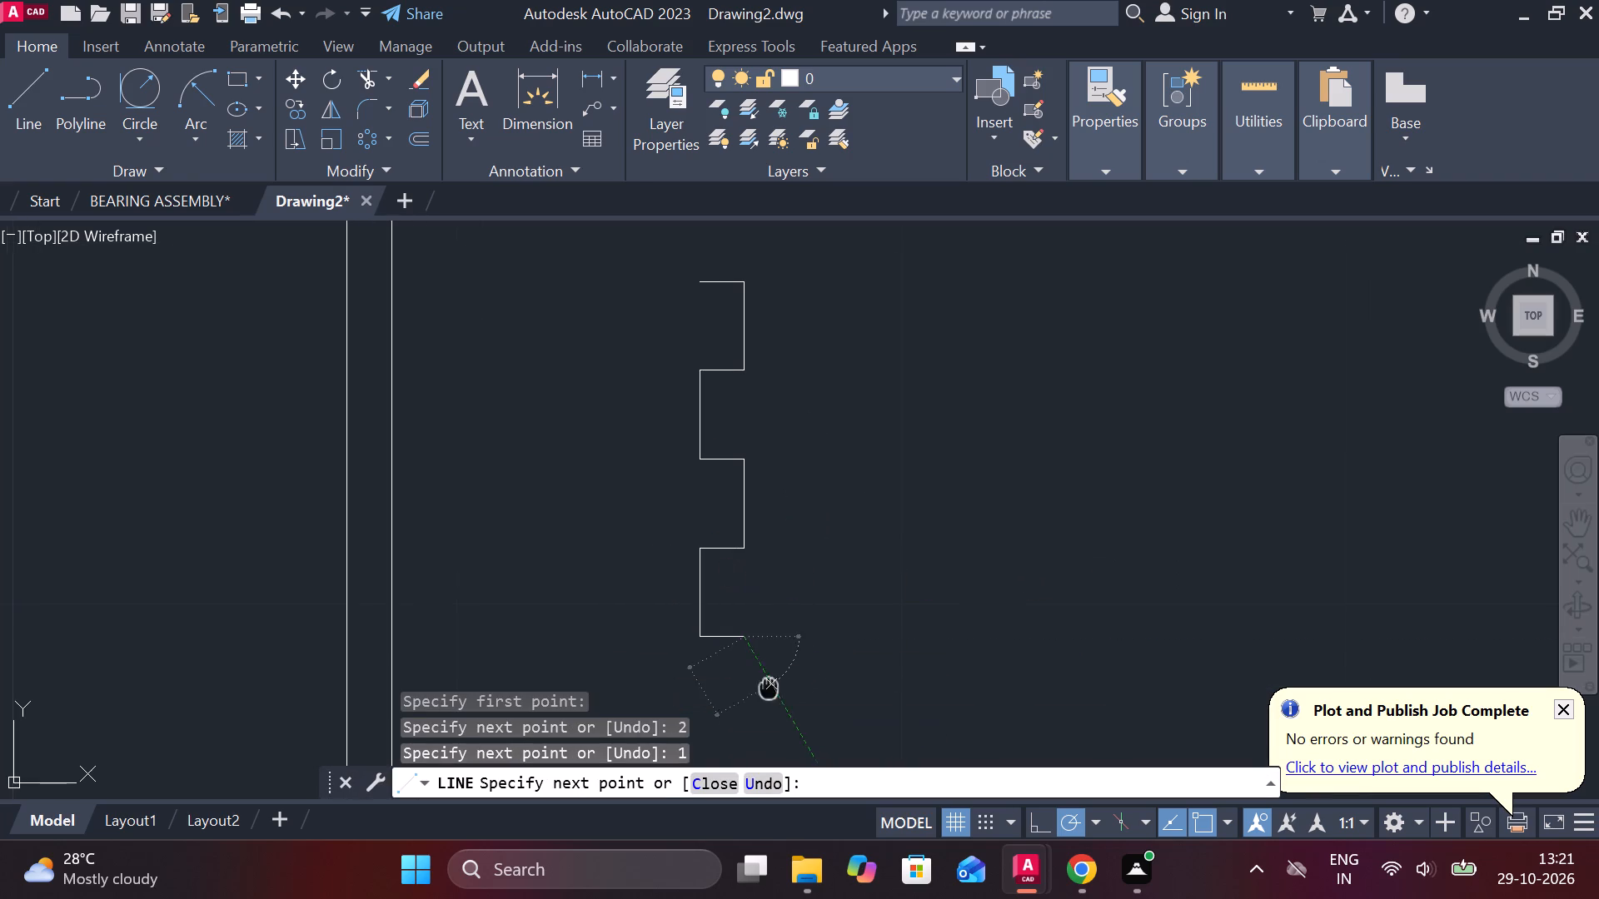
pyautogui.moveTo(765, 686); pyautogui.dragTo(731, 569, button='middle')
pyautogui.write('2')
pyautogui.press('space')
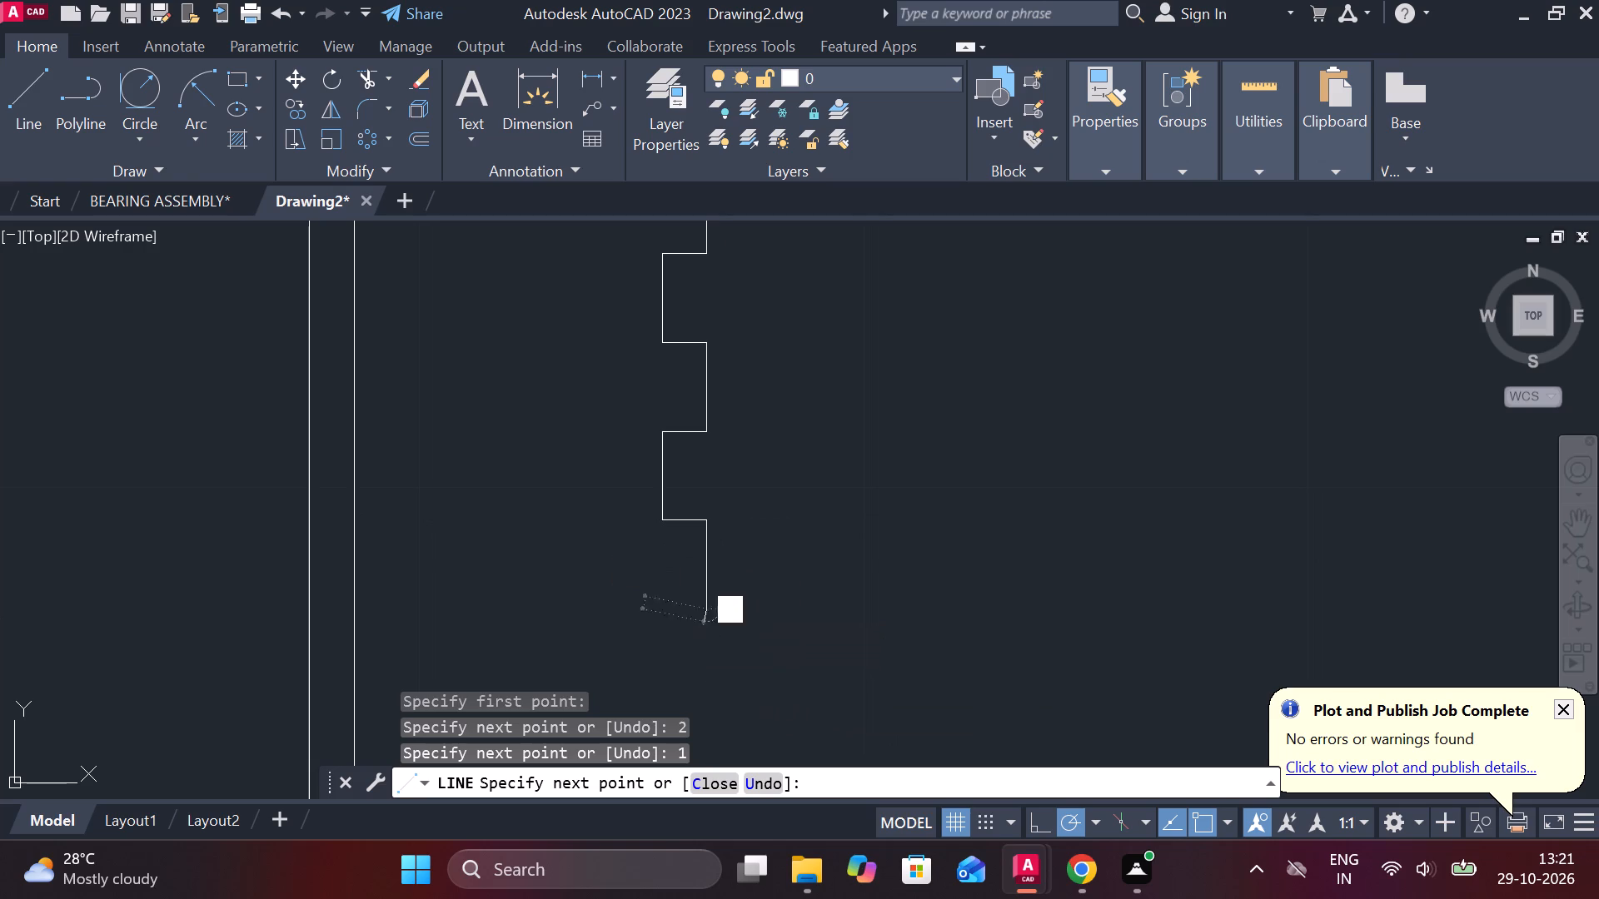
pyautogui.write('1')
pyautogui.press('space')
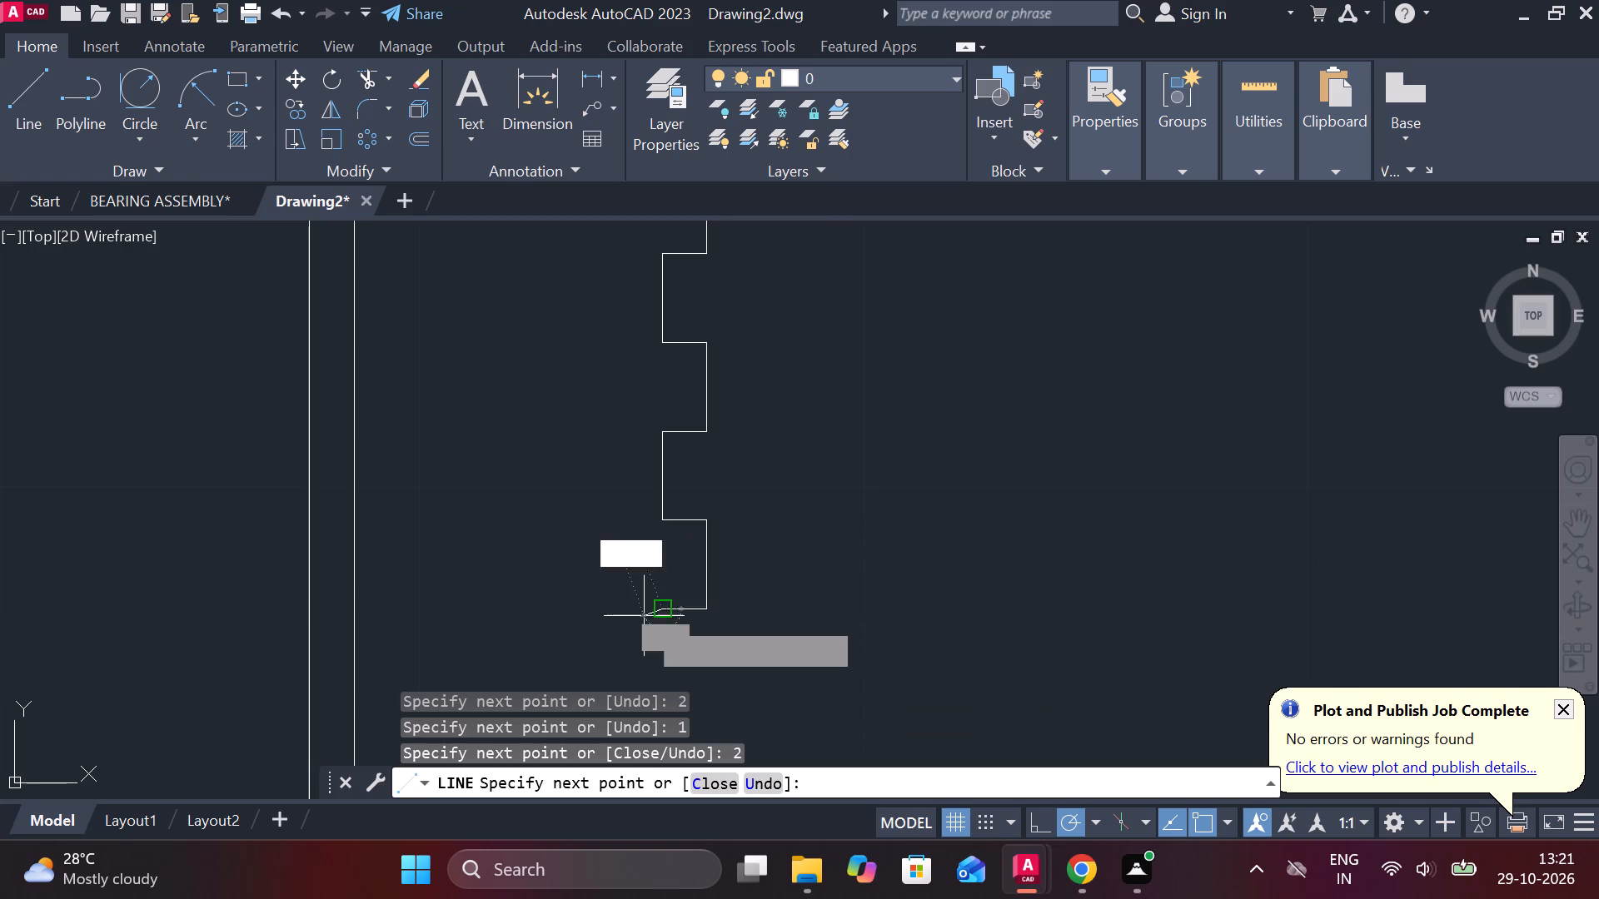
pyautogui.scroll(-2, 809, 592)
pyautogui.press('Escape')
# Move the three-tooth profile from its upper left end onto the right inner edge line of the pin's lower section.
pyautogui.click(715, 372)
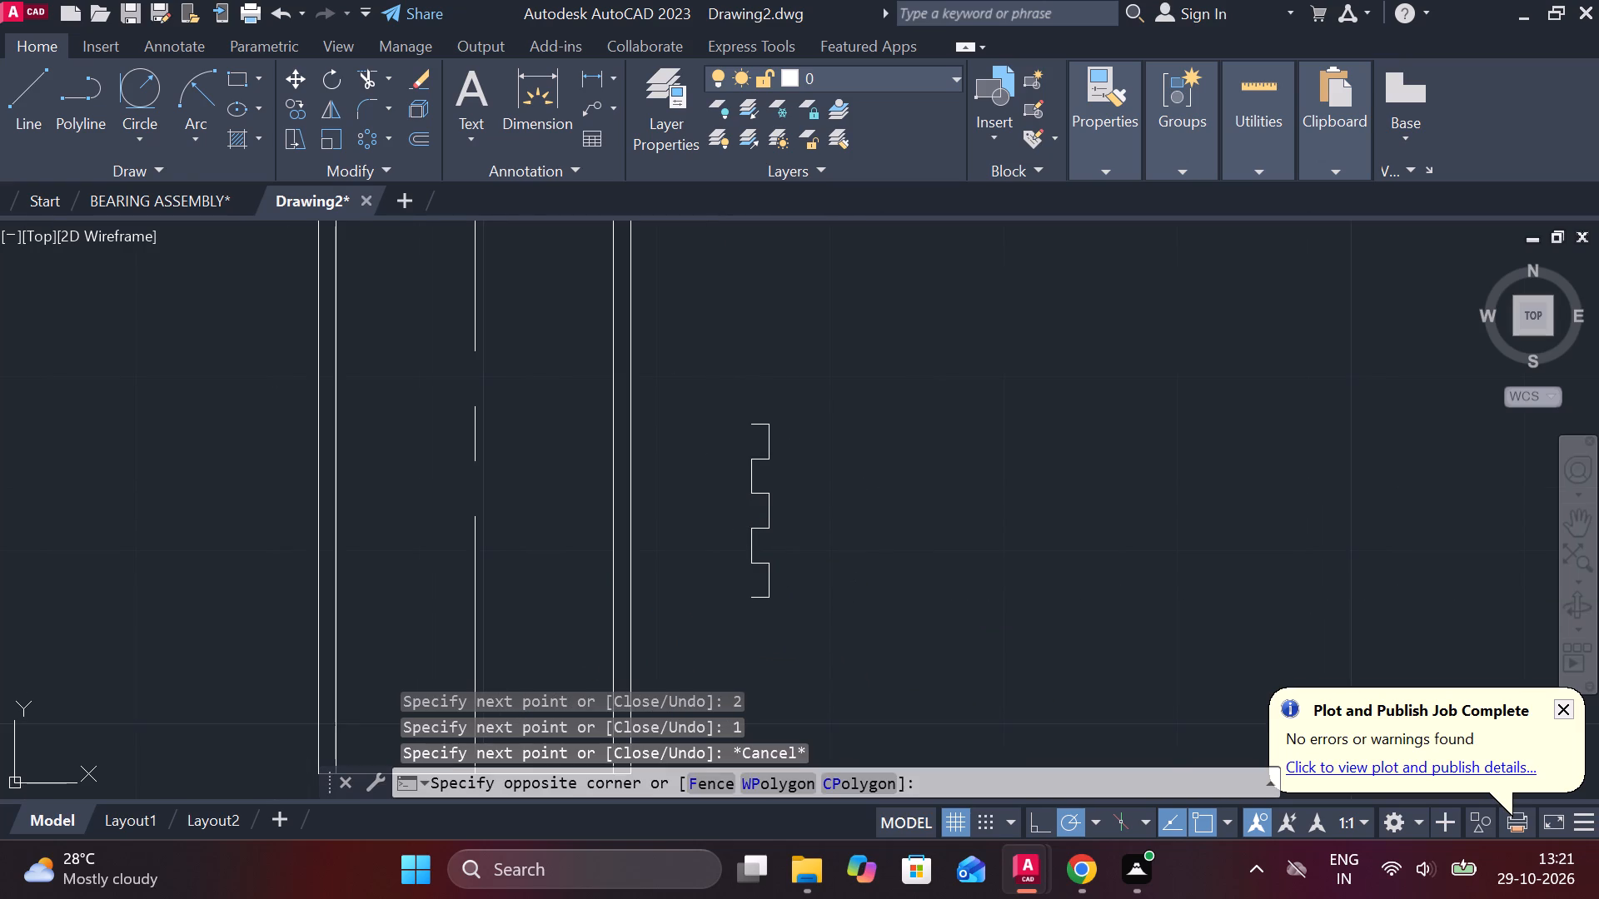
pyautogui.click(842, 646)
pyautogui.press('m')
pyautogui.press('Return')
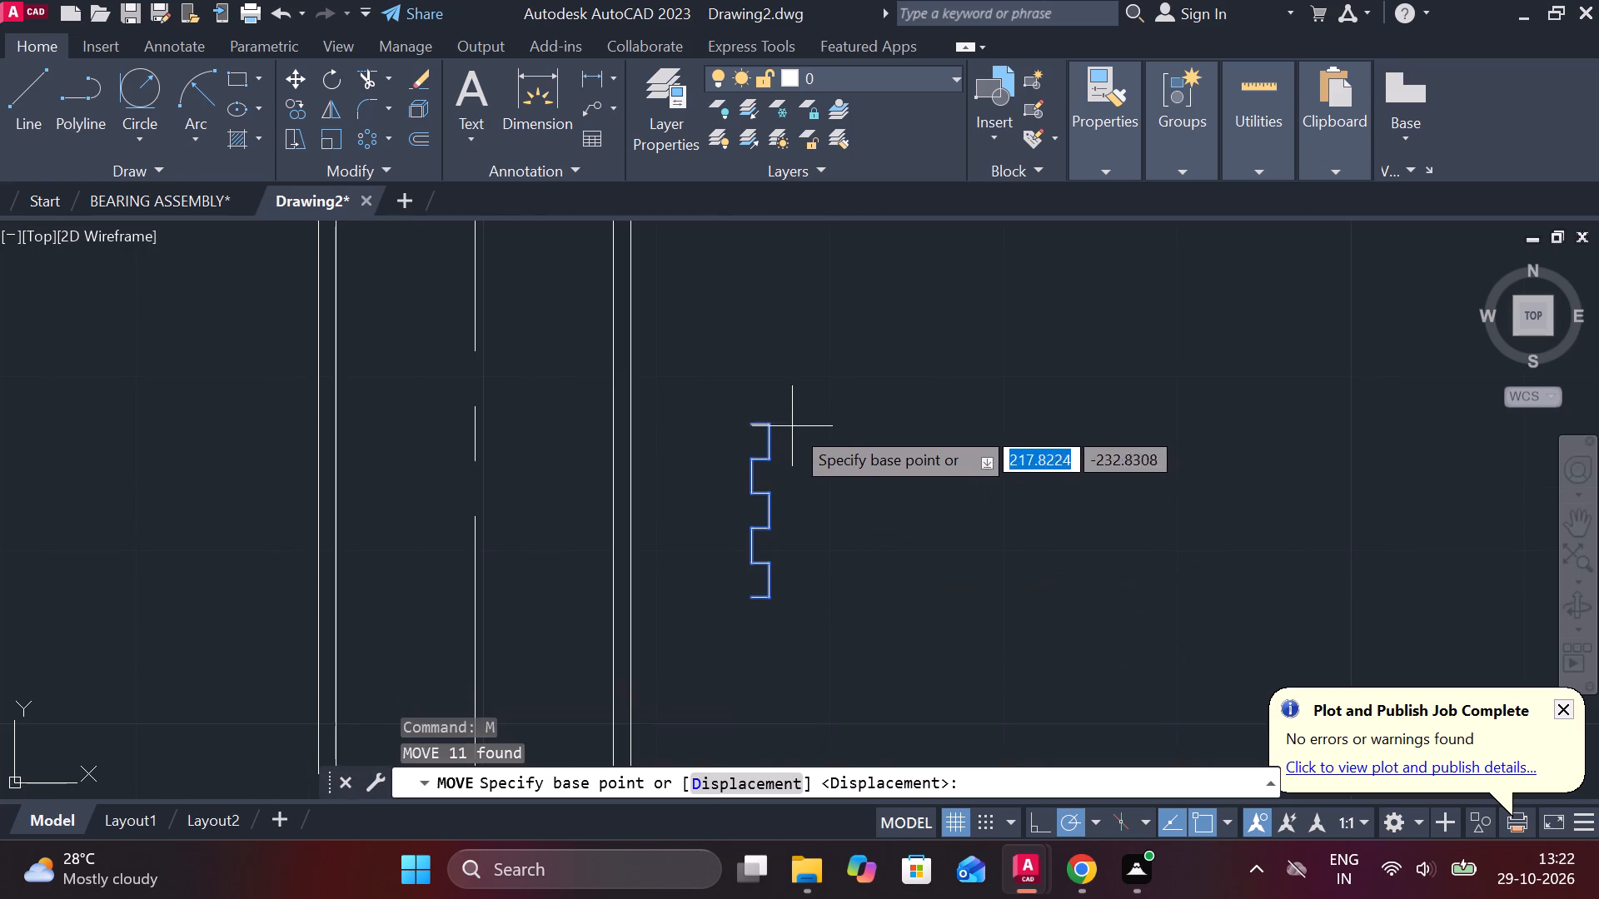
pyautogui.click(744, 425)
pyautogui.scroll(-3, 744, 425)
pyautogui.scroll(3, 715, 426)
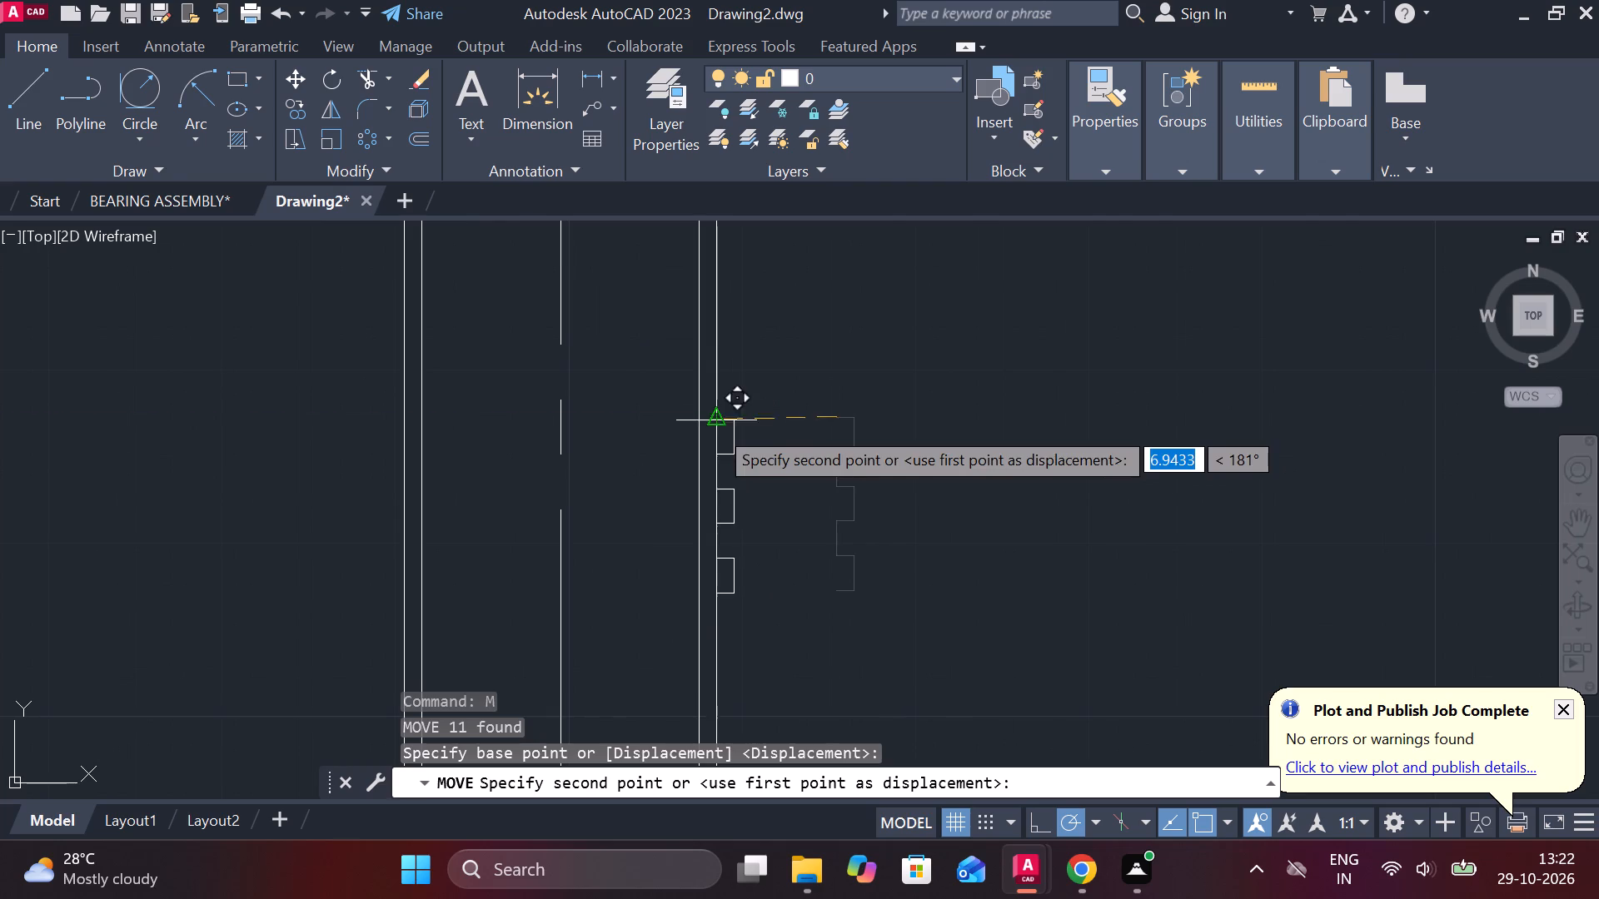
pyautogui.scroll(3, 700, 447)
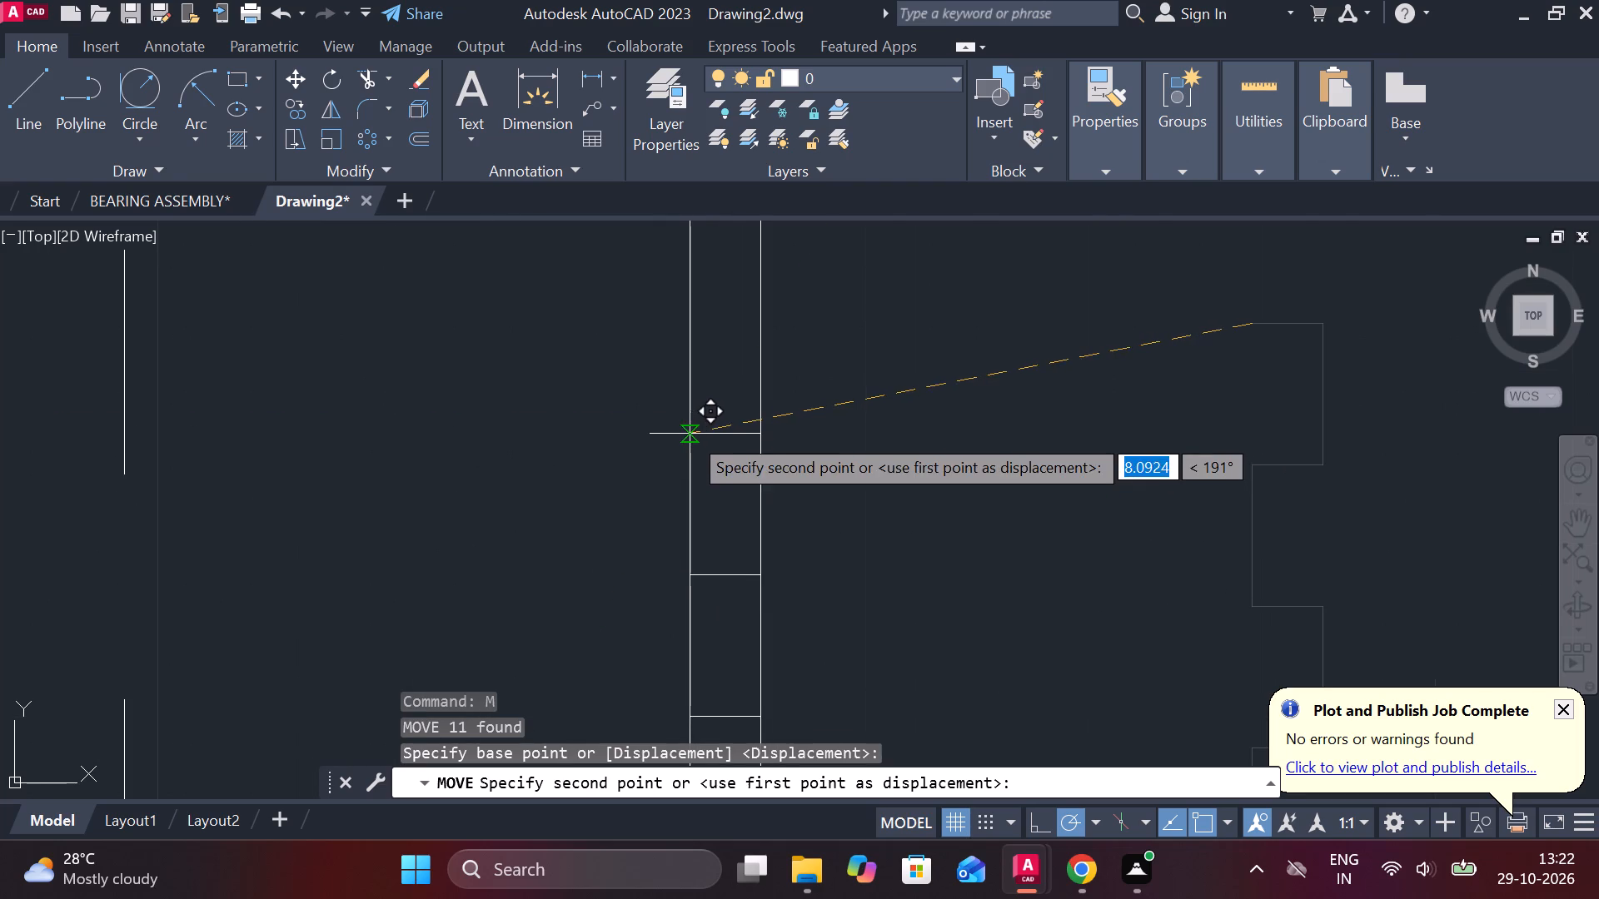
pyautogui.click(690, 434)
pyautogui.scroll(-3, 838, 476)
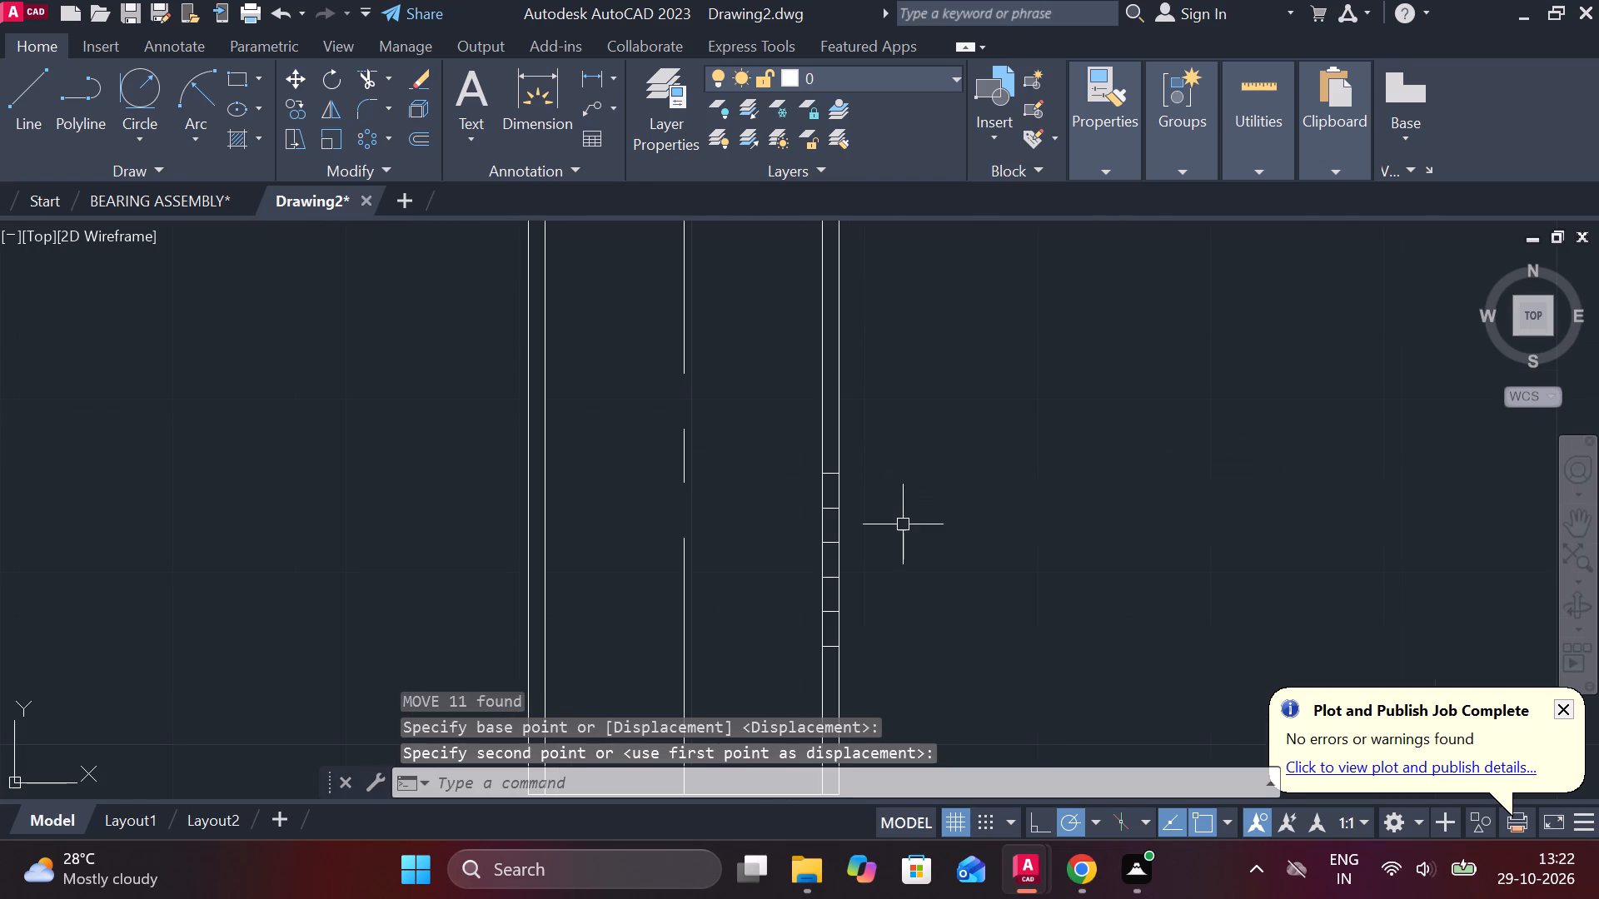
# Trim the pin's outer edge across the gaps between the teeth and the inner edge line behind the lower teeth.
pyautogui.write('TR')
pyautogui.press('space')
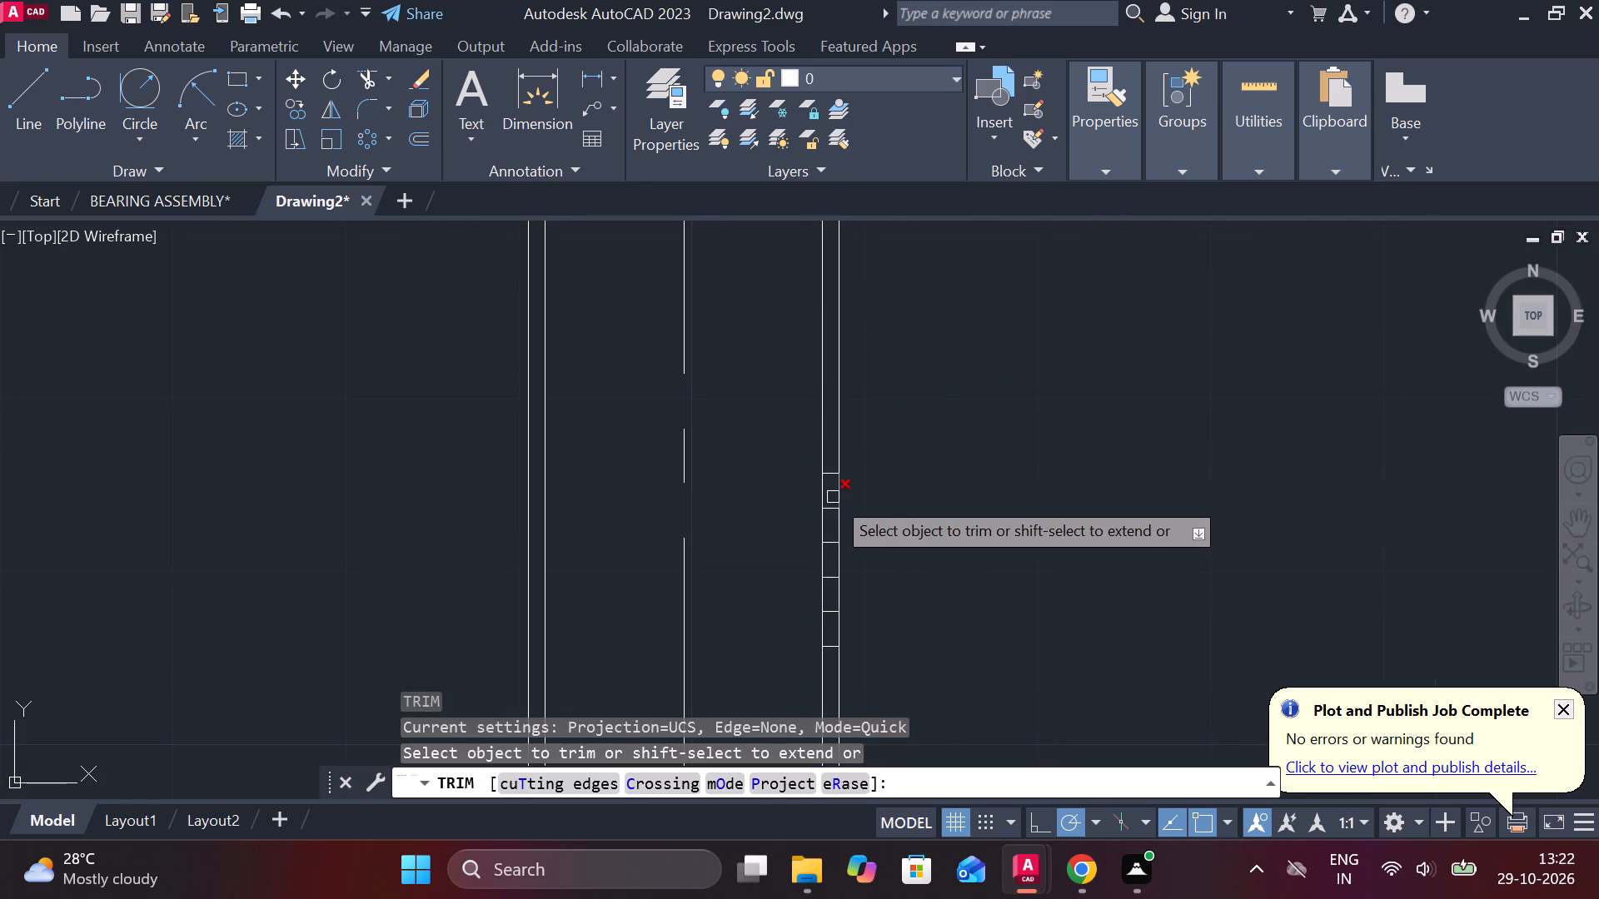
pyautogui.click(833, 497)
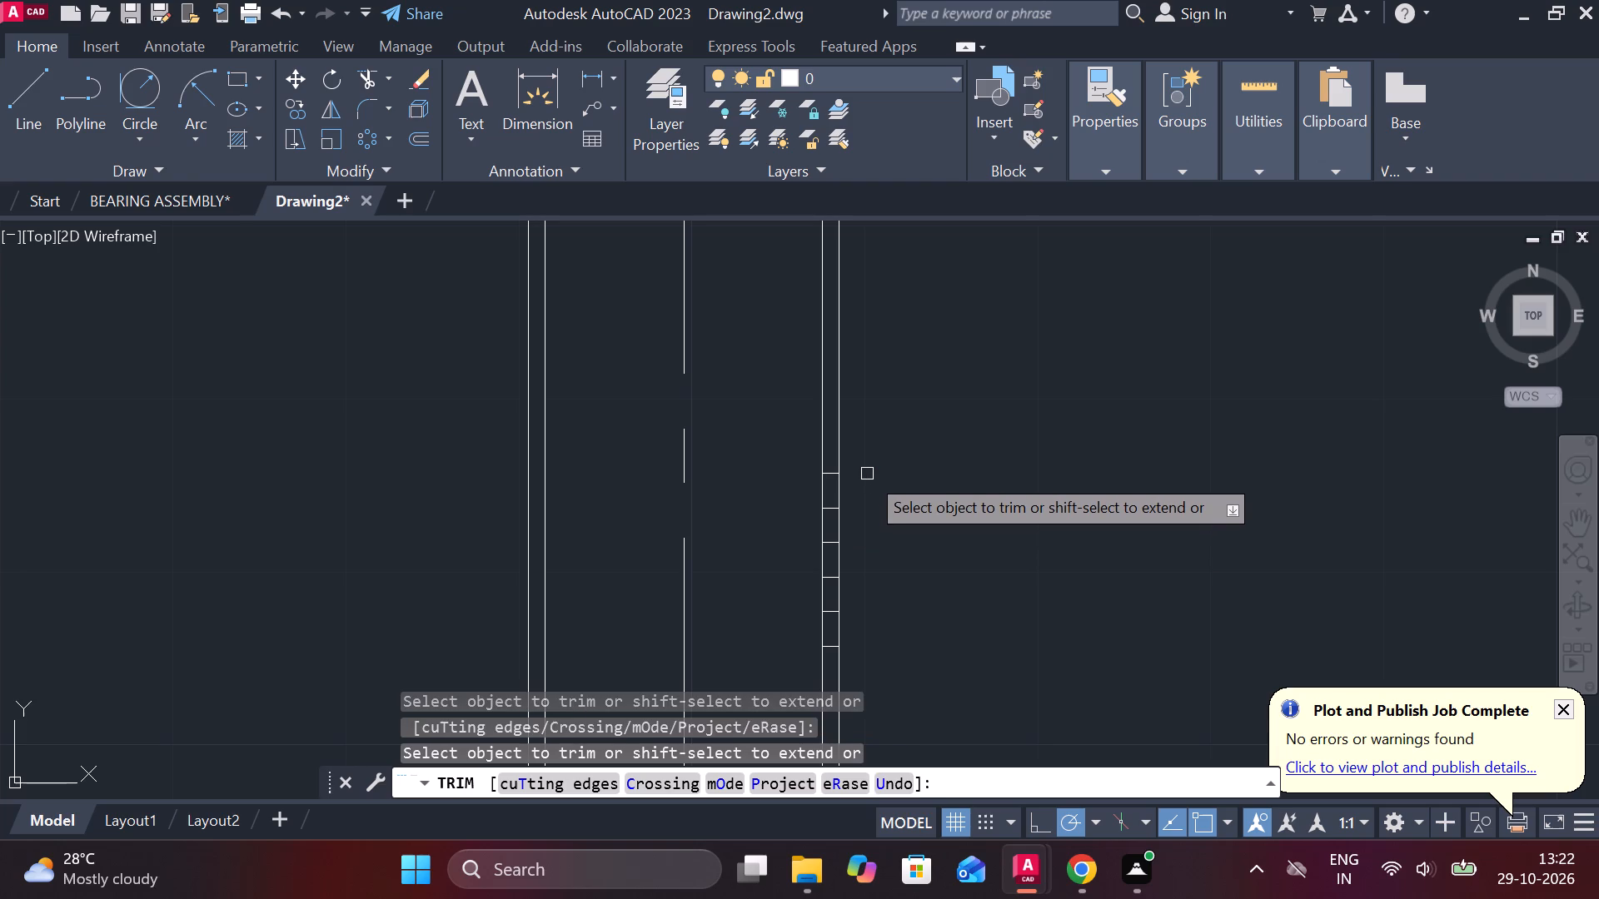
pyautogui.click(839, 525)
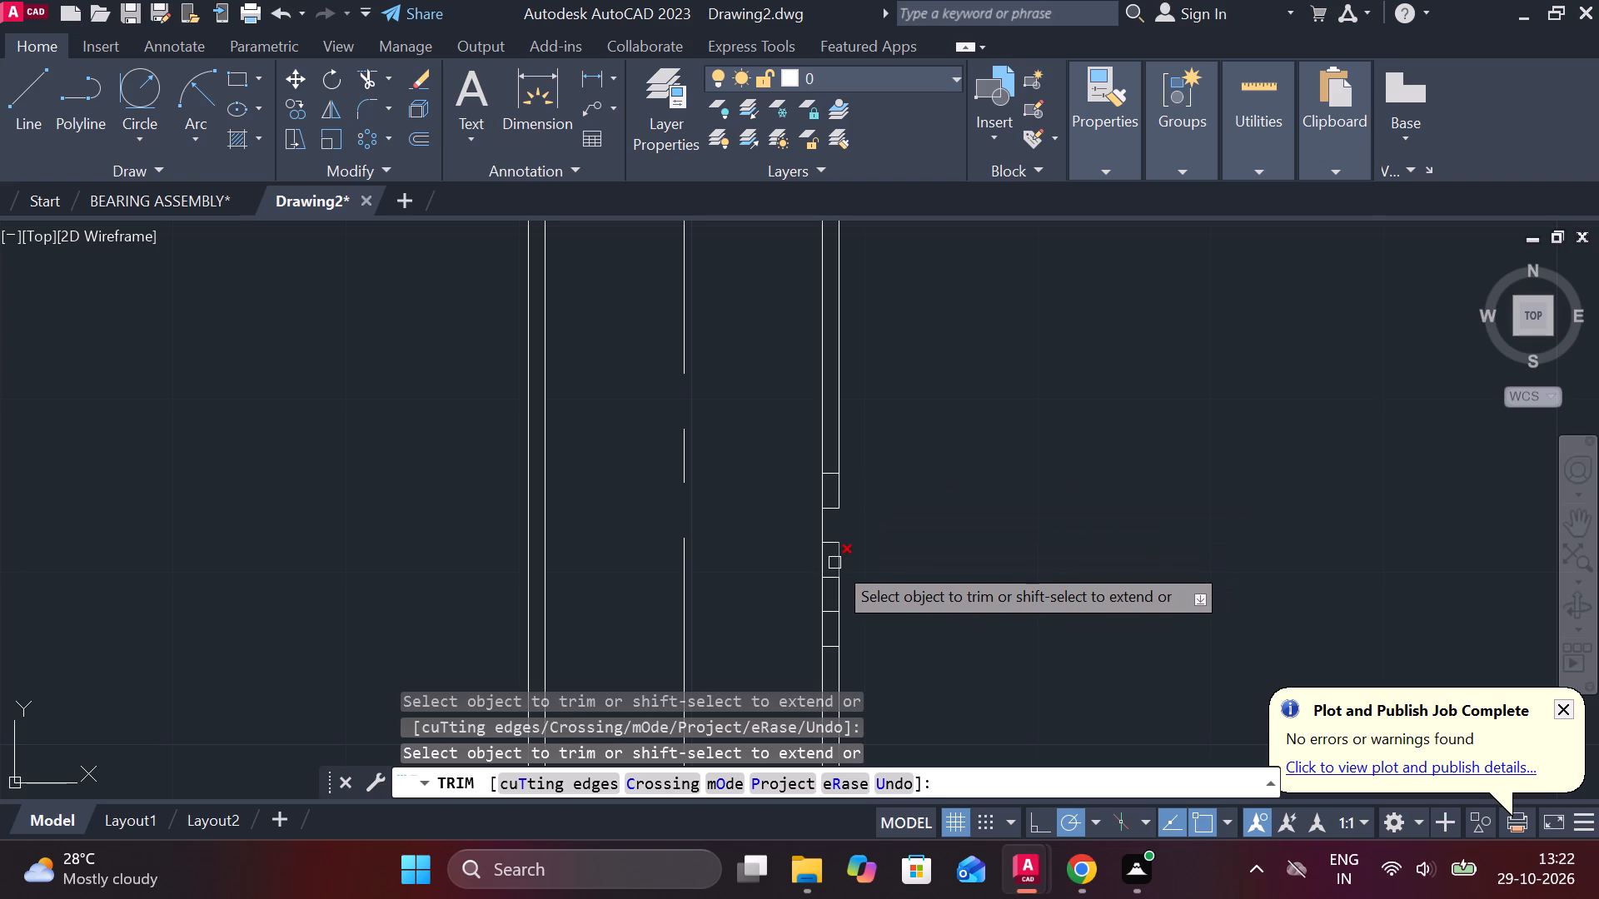
pyautogui.moveTo(850, 563); pyautogui.dragTo(850, 512, button='middle')
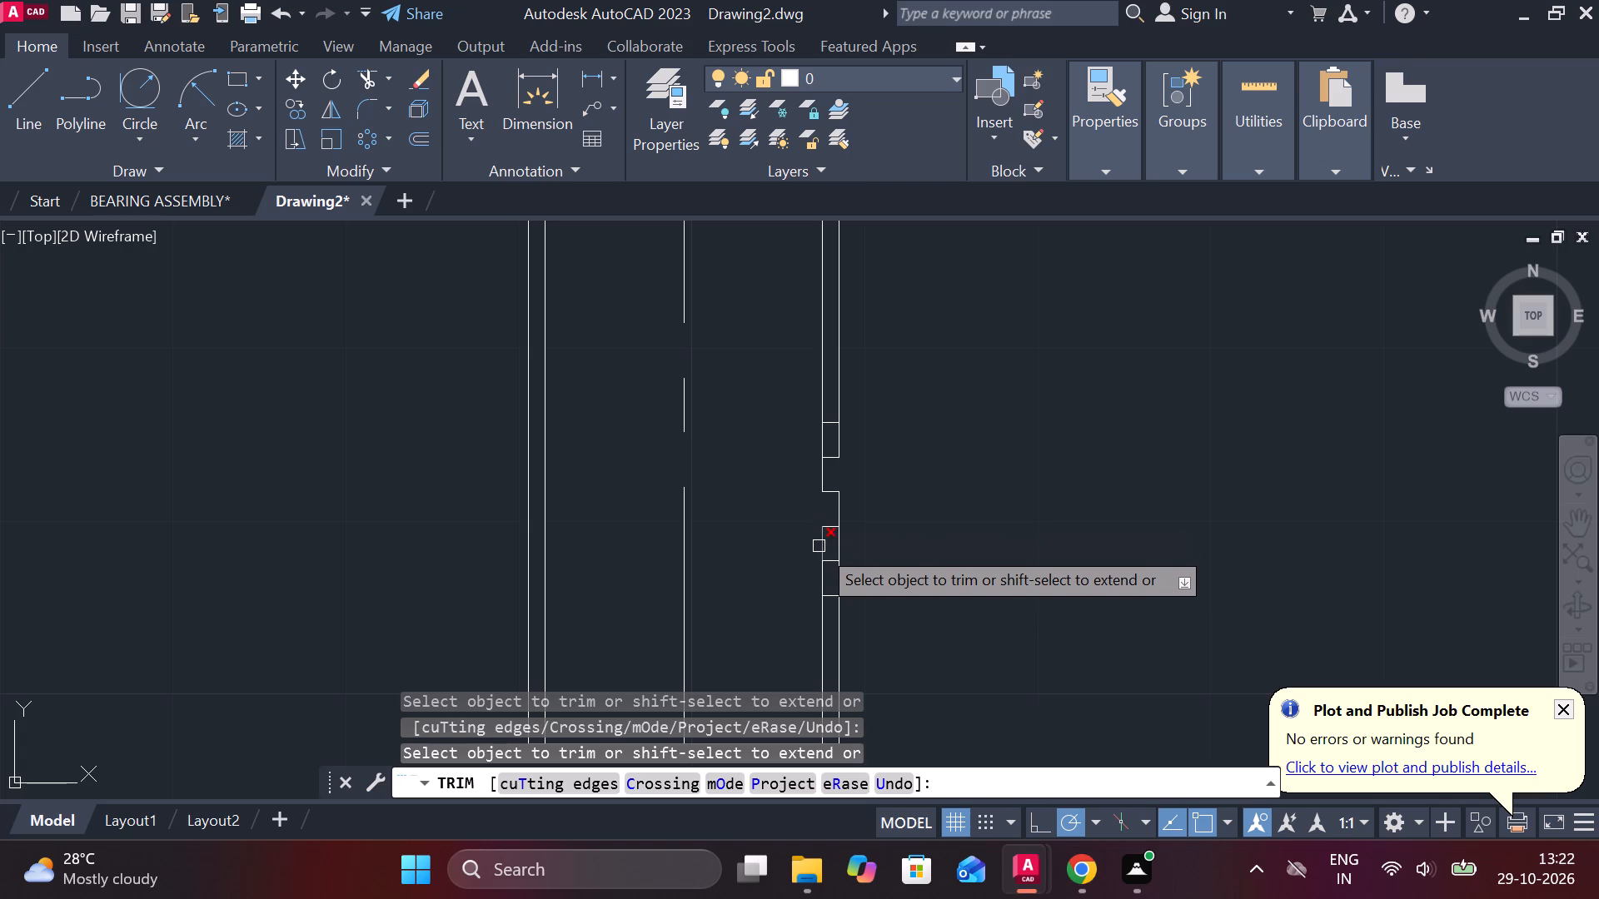
pyautogui.click(839, 549)
pyautogui.click(819, 581)
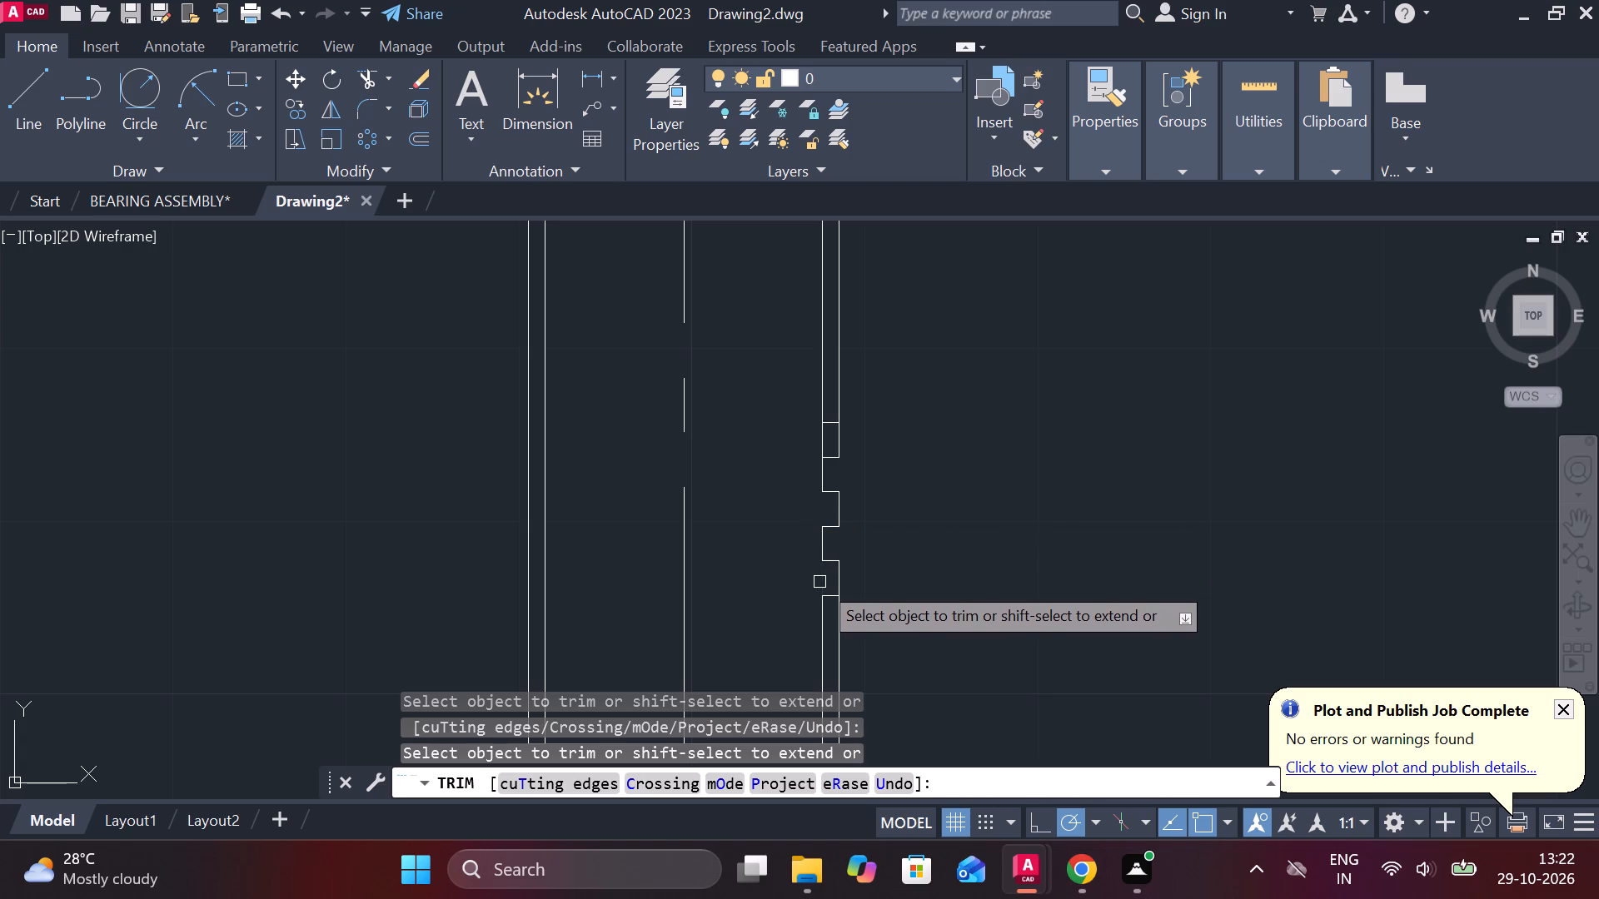
pyautogui.scroll(-2, 977, 605)
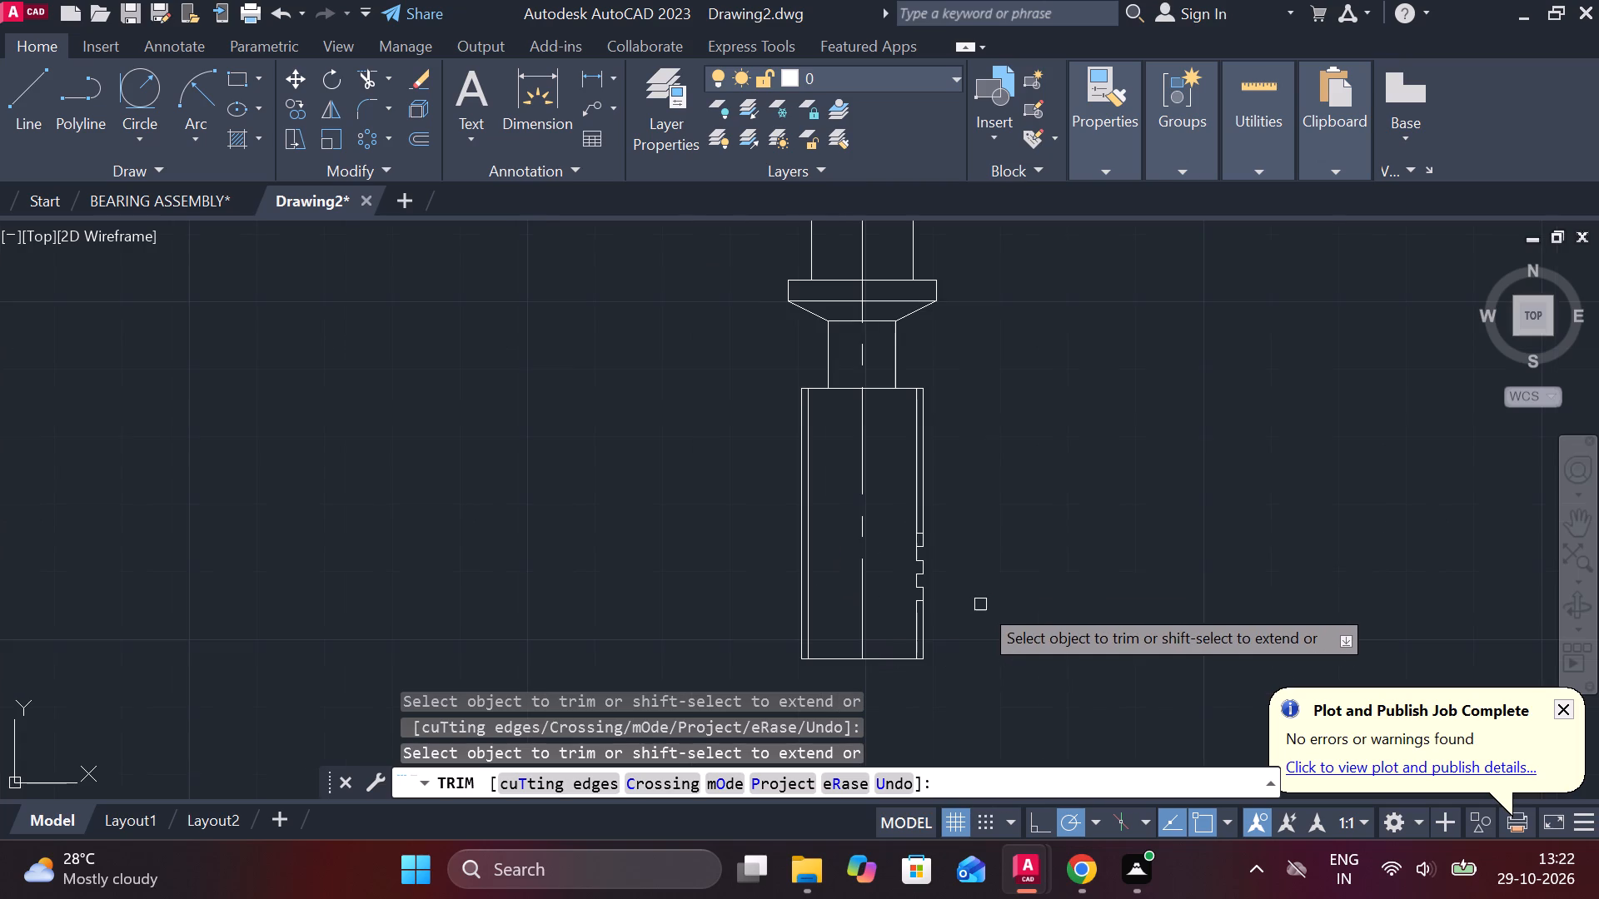
pyautogui.moveTo(970, 586); pyautogui.dragTo(891, 578, button='middle')
pyautogui.press('Escape')
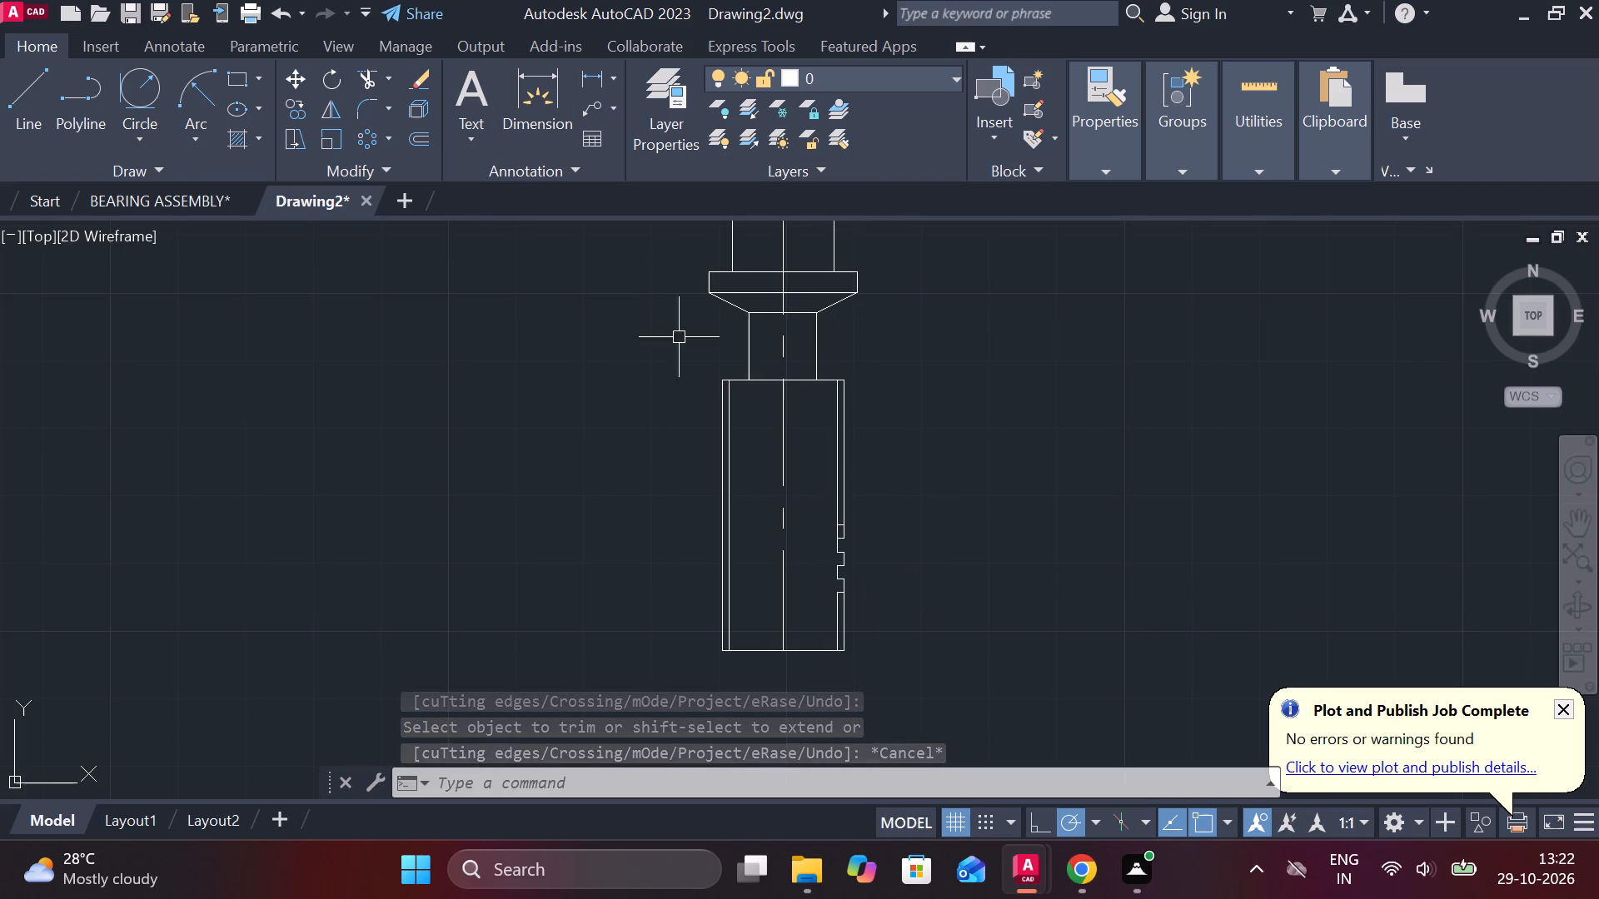
pyautogui.press('Escape')
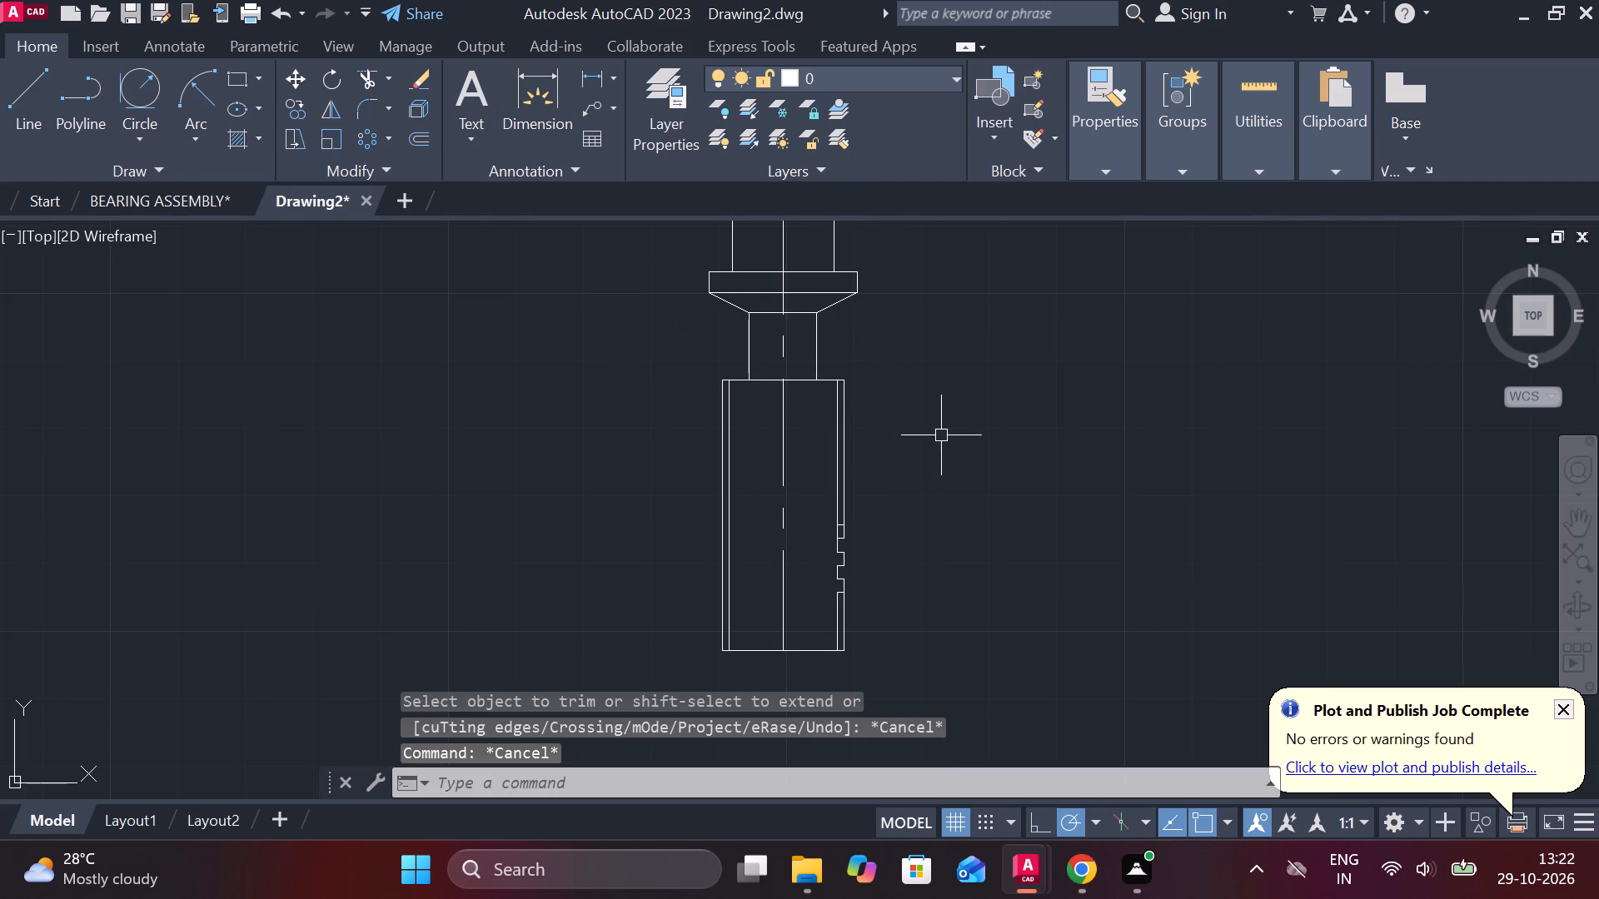
# Draw a spline from the right inner edge above the teeth, bulging into the pin, back to that edge below the teeth.
pyautogui.write('SP')
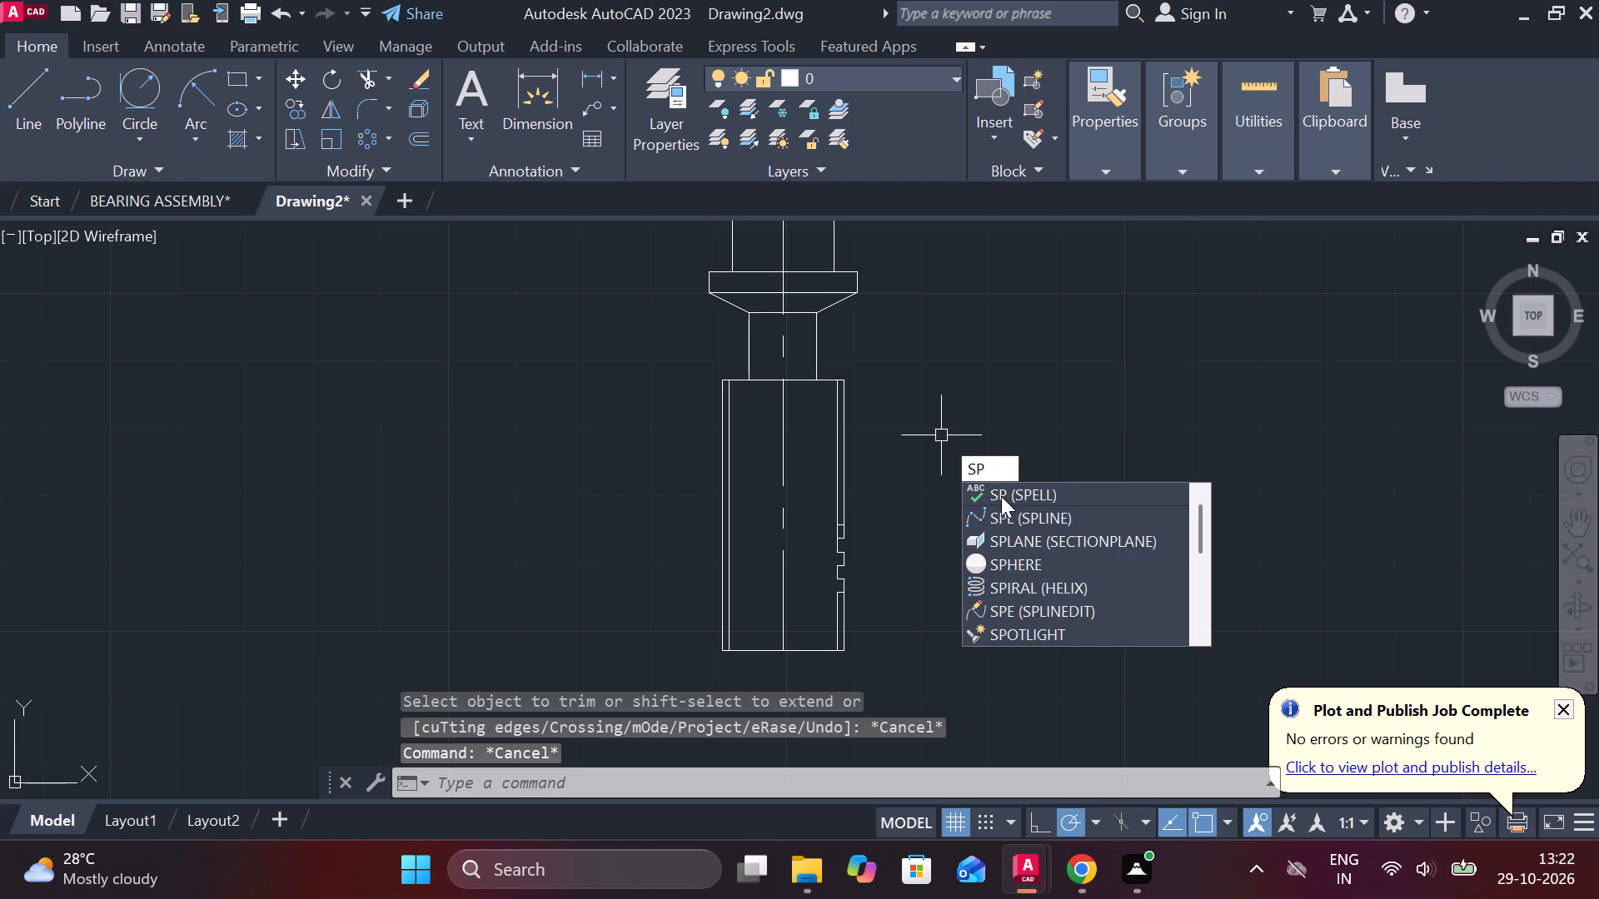
pyautogui.click(1005, 509)
pyautogui.scroll(1, 888, 576)
pyautogui.click(809, 464)
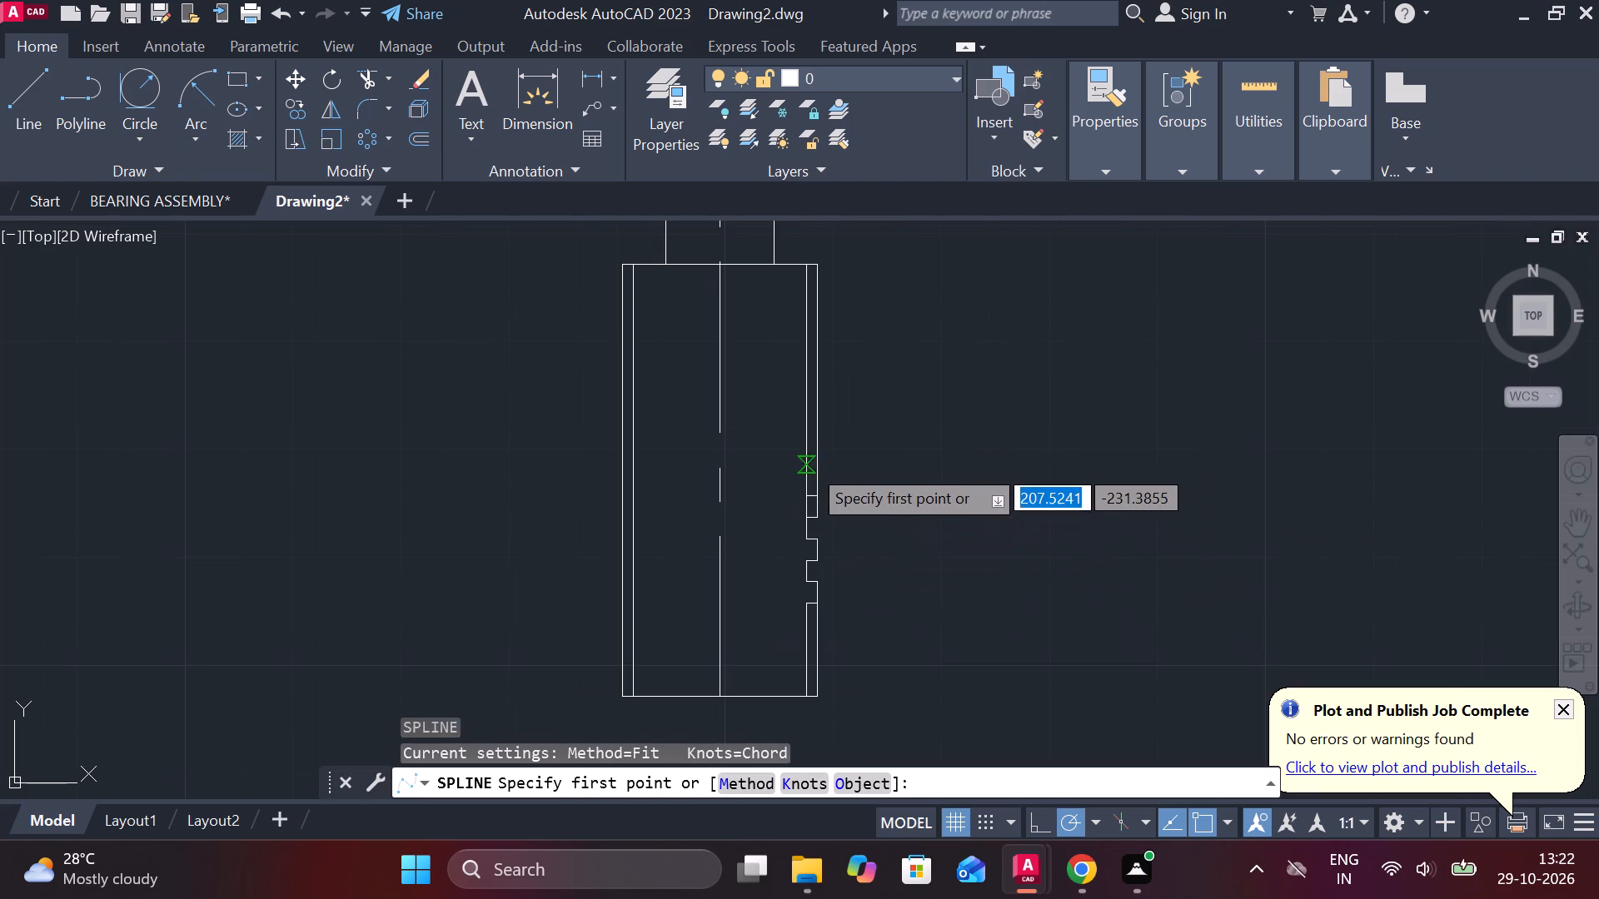
pyautogui.click(780, 549)
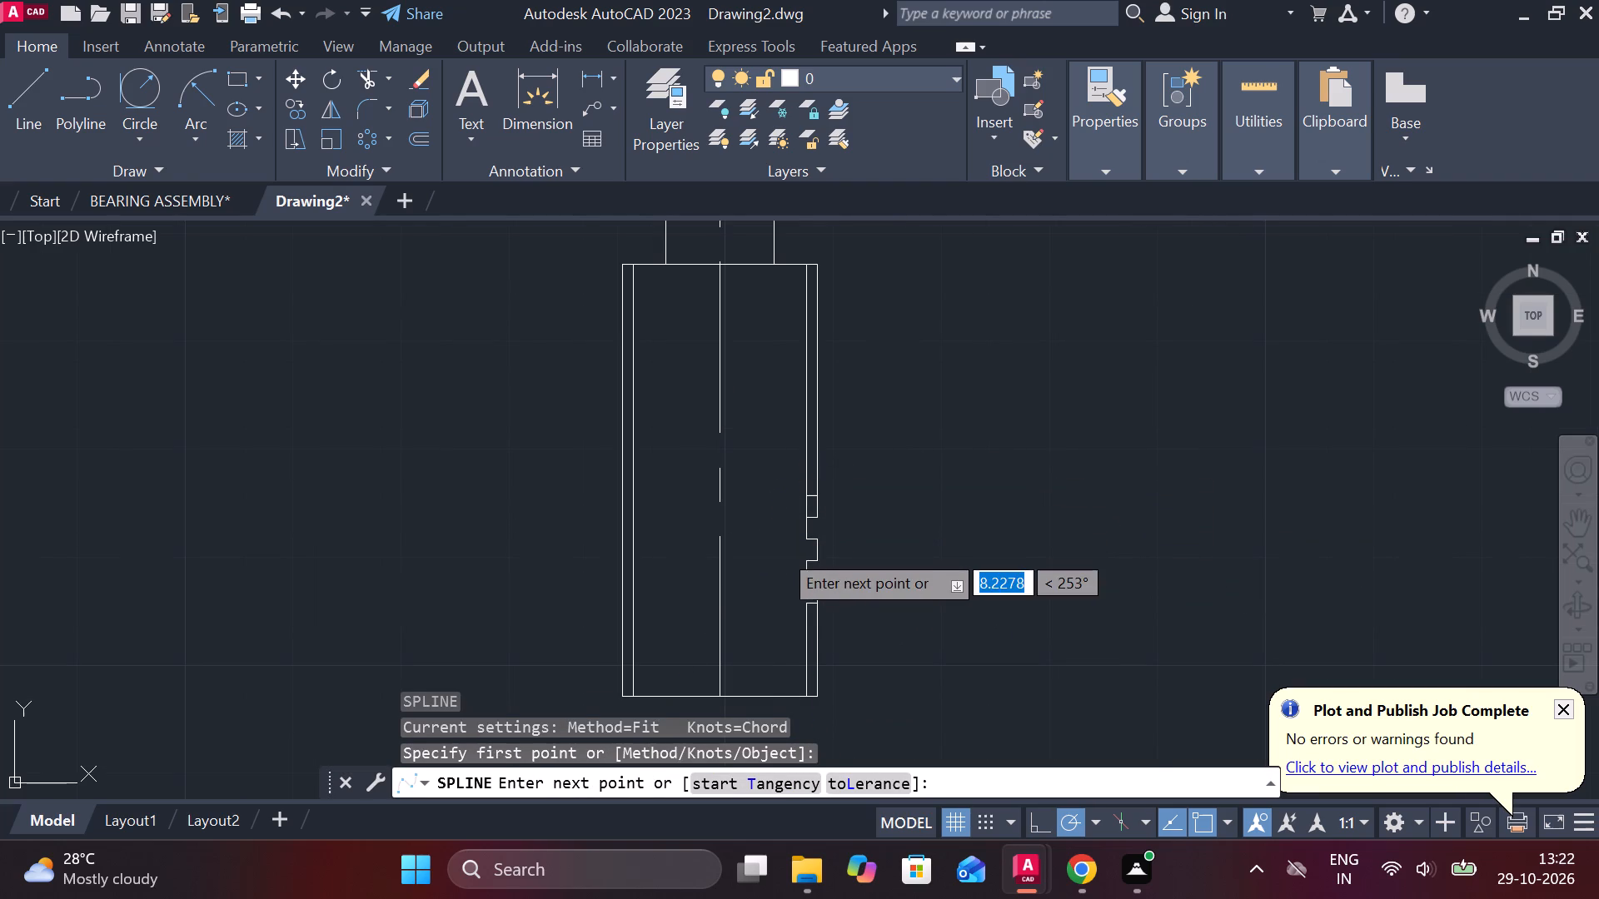
pyautogui.scroll(1, 807, 632)
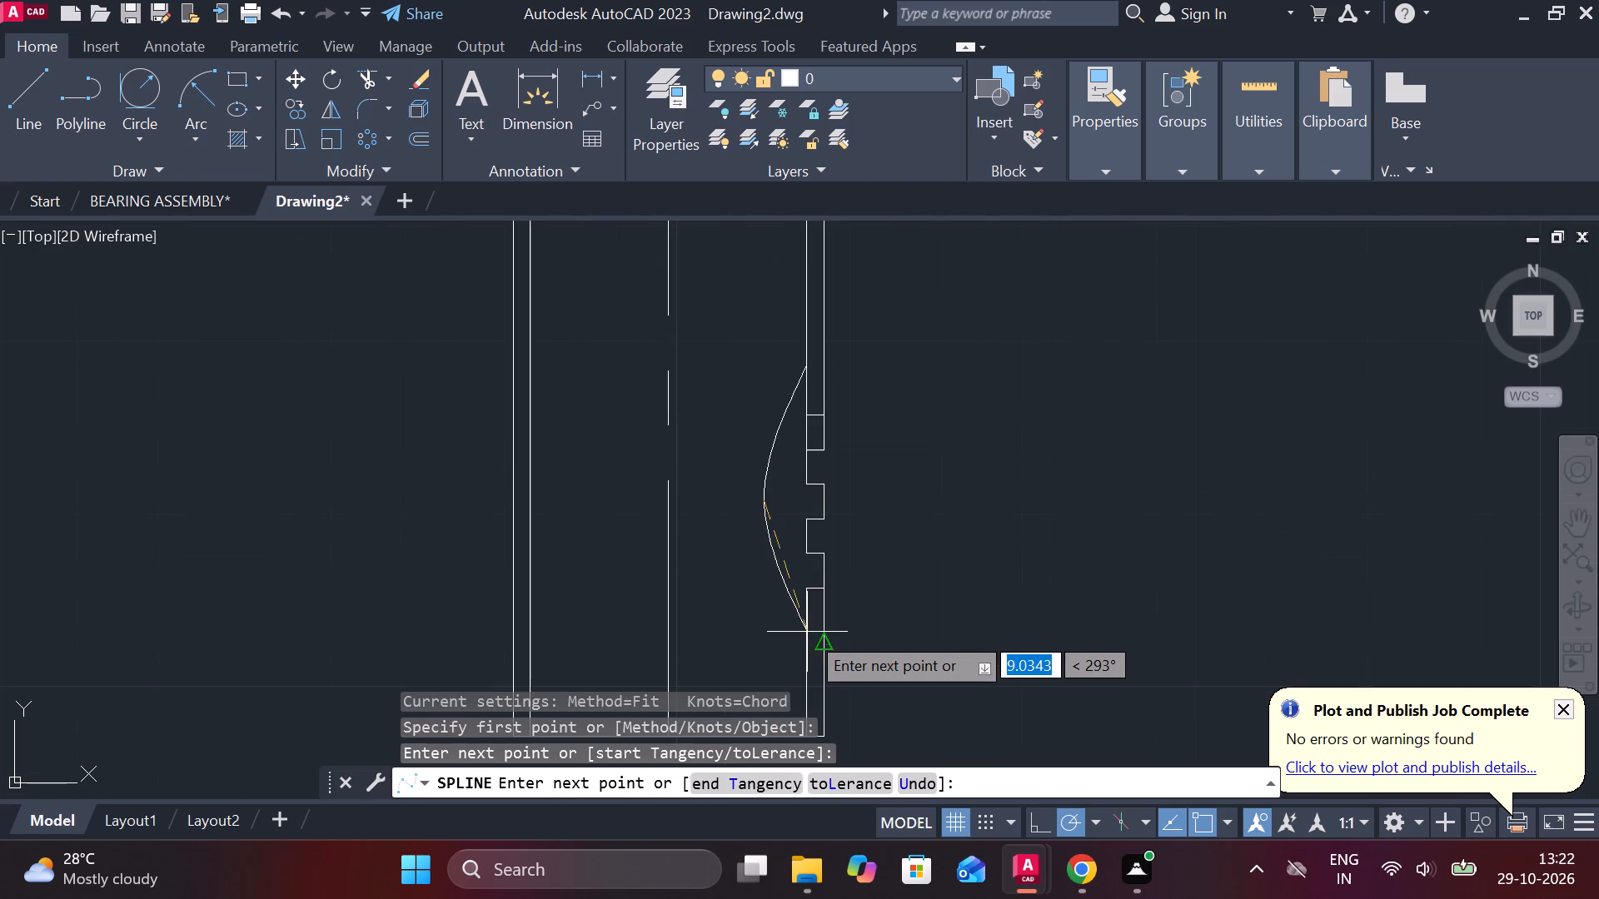
pyautogui.scroll(2, 809, 628)
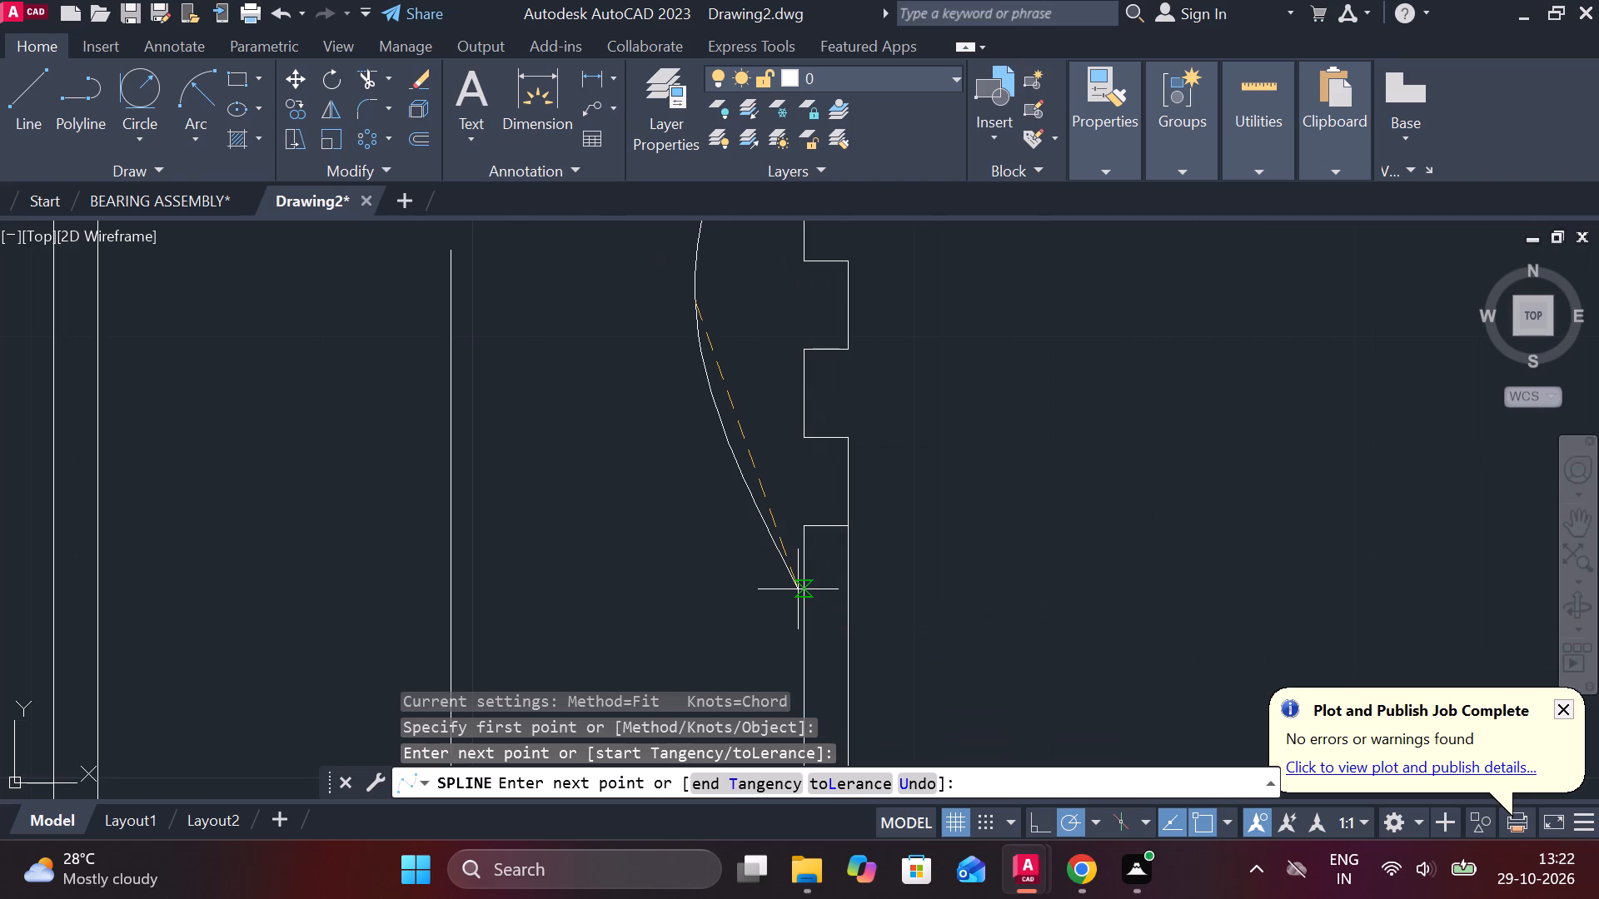
pyautogui.click(798, 589)
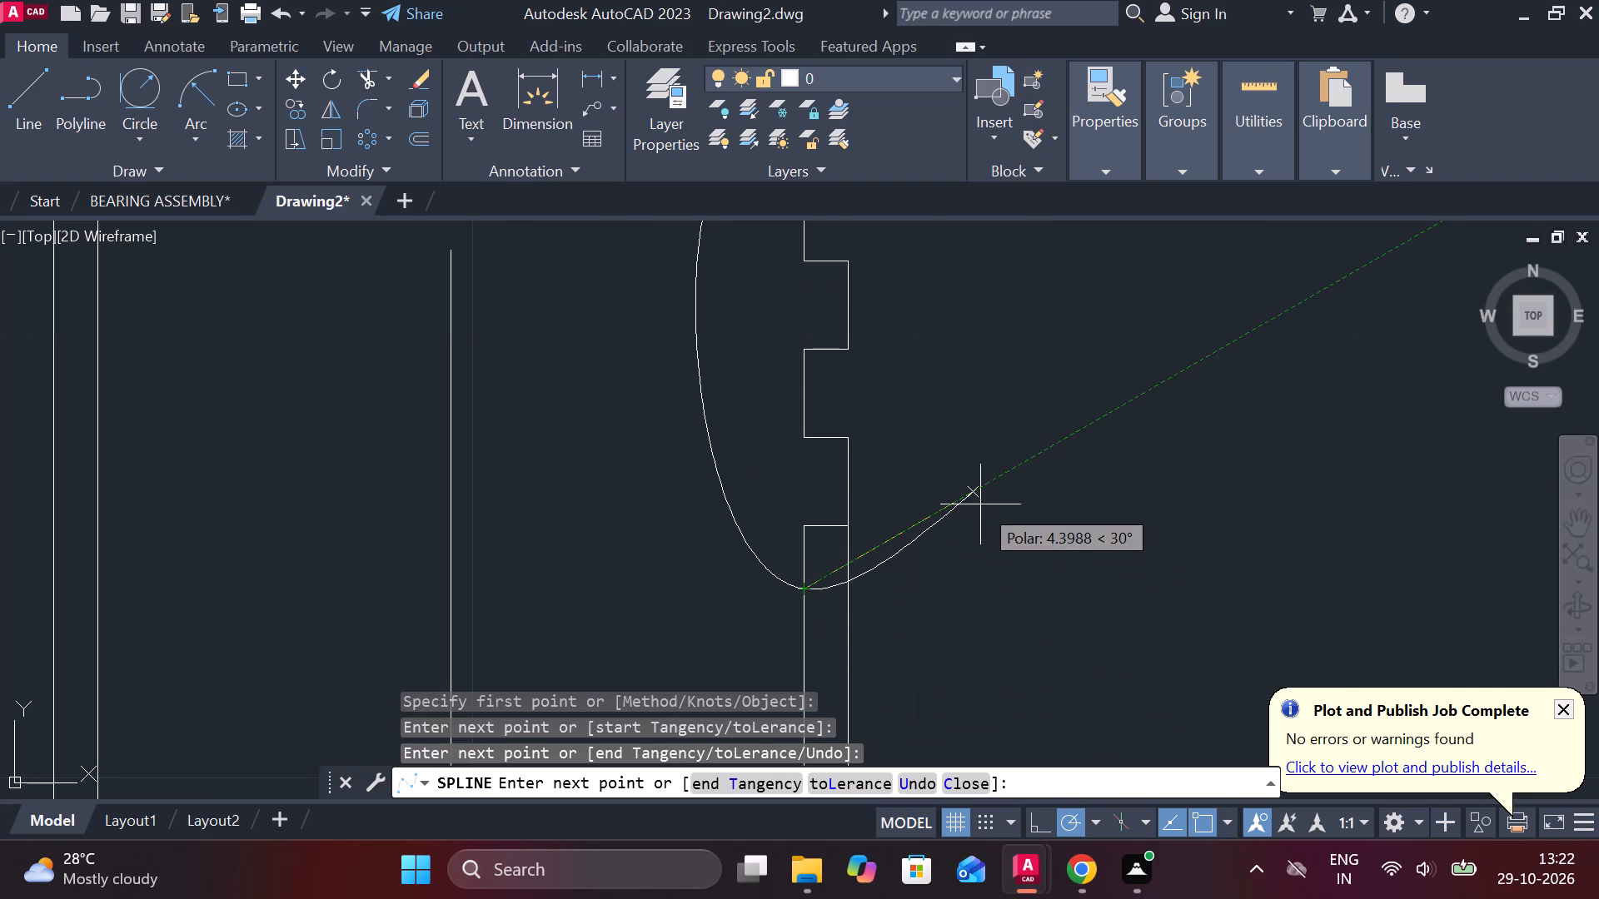
pyautogui.press('Return')
# Hatch the area between the spline and the toothed edge with the ANSI31 pattern at scale 0.3.
pyautogui.scroll(-2, 979, 504)
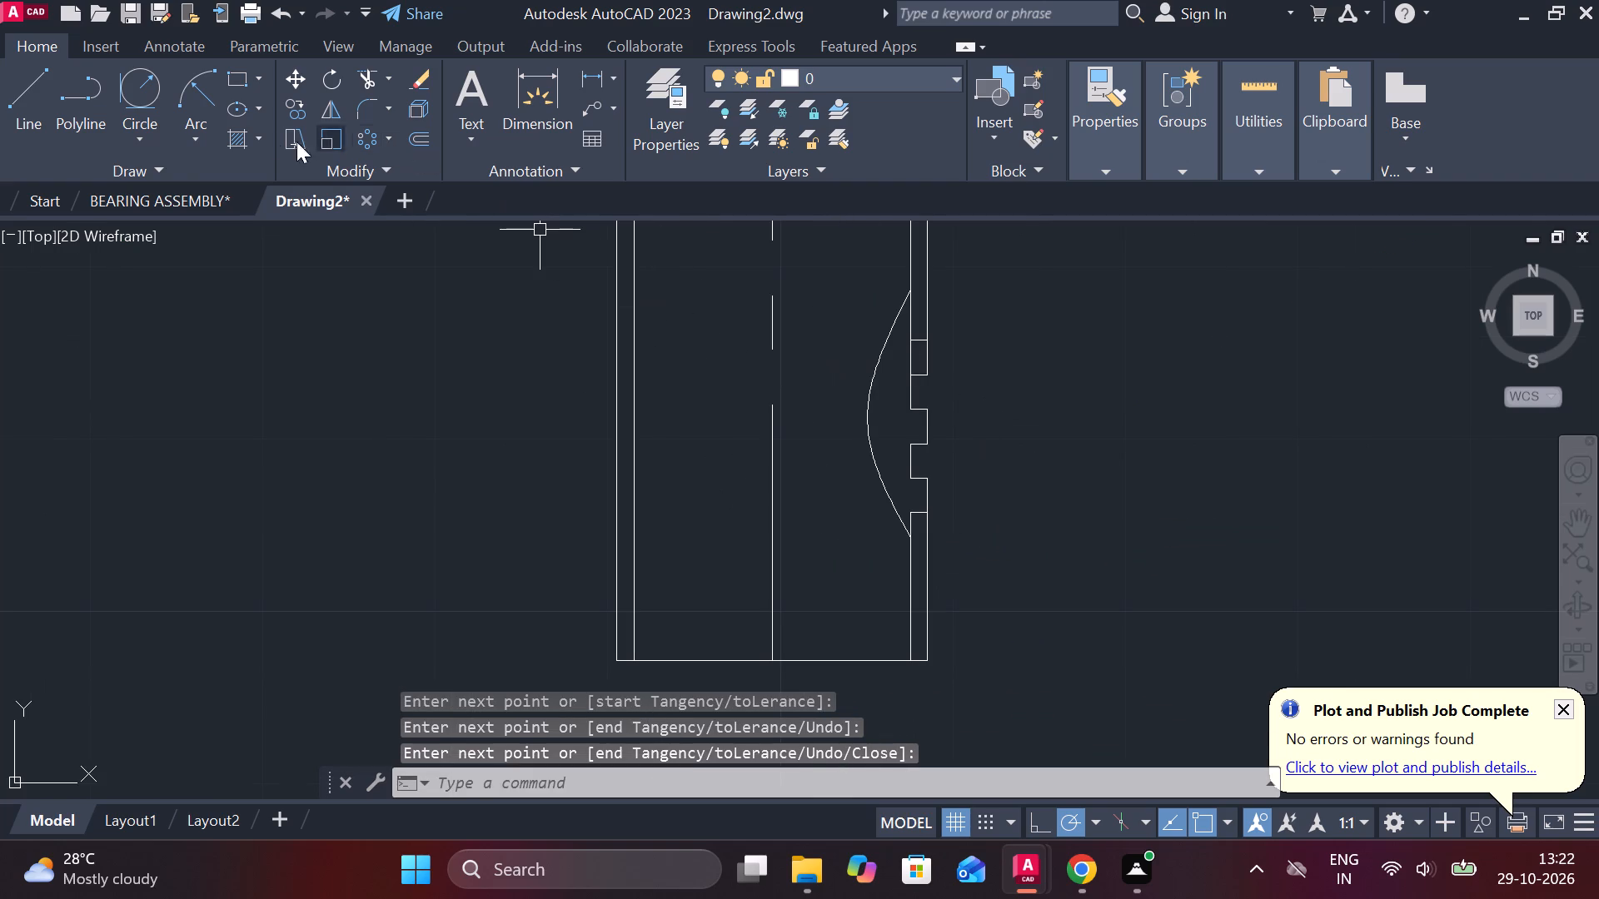
pyautogui.click(243, 138)
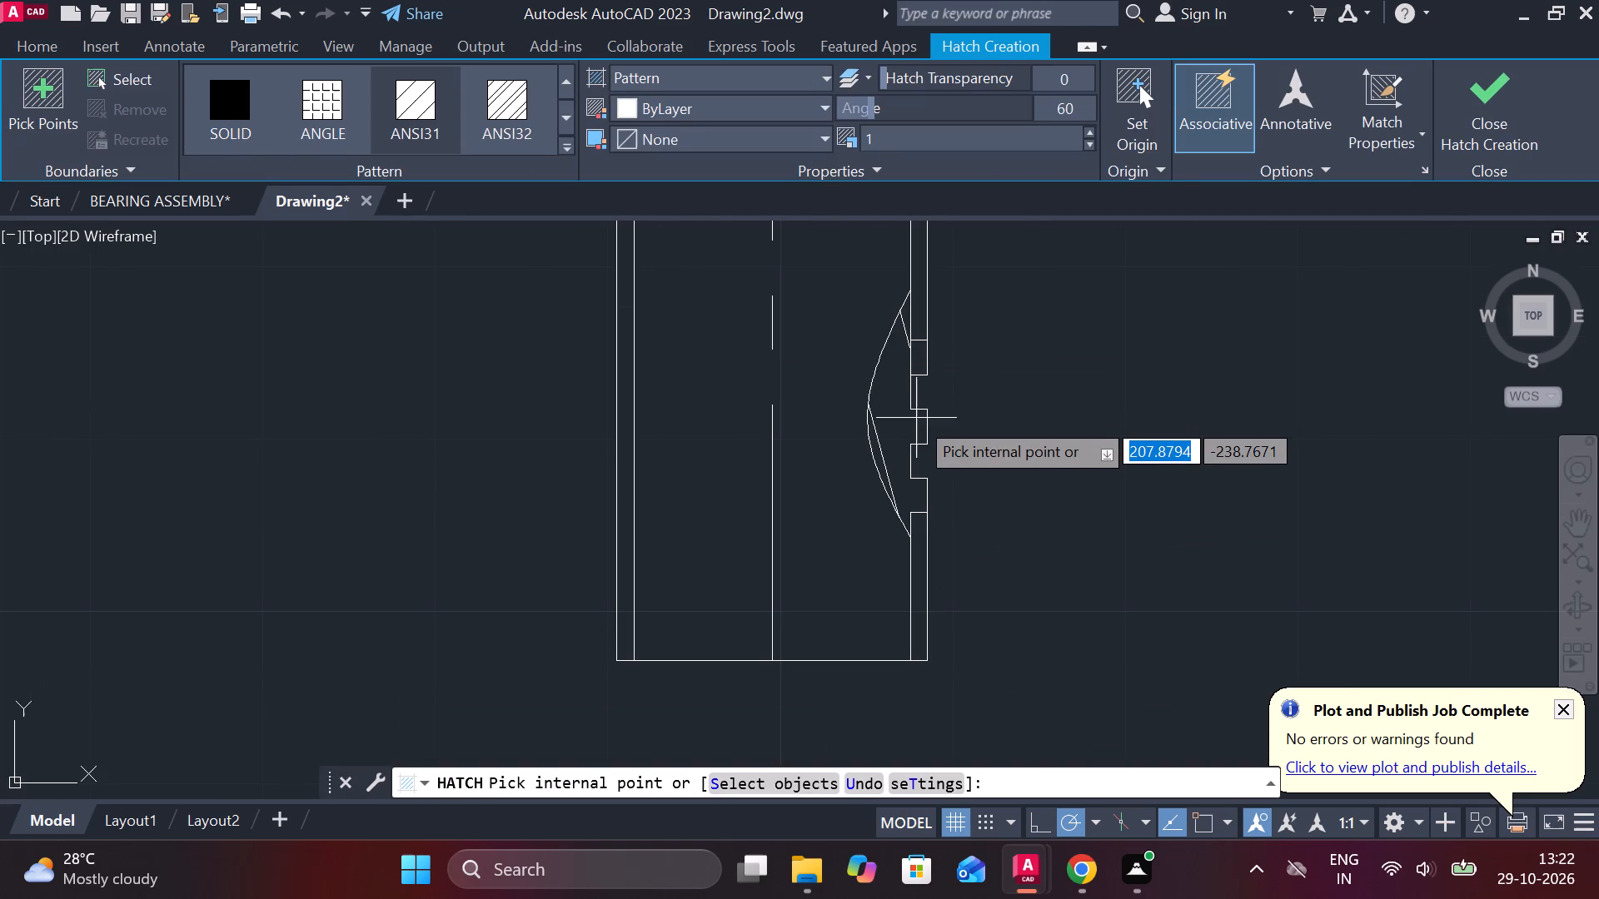
pyautogui.click(874, 147)
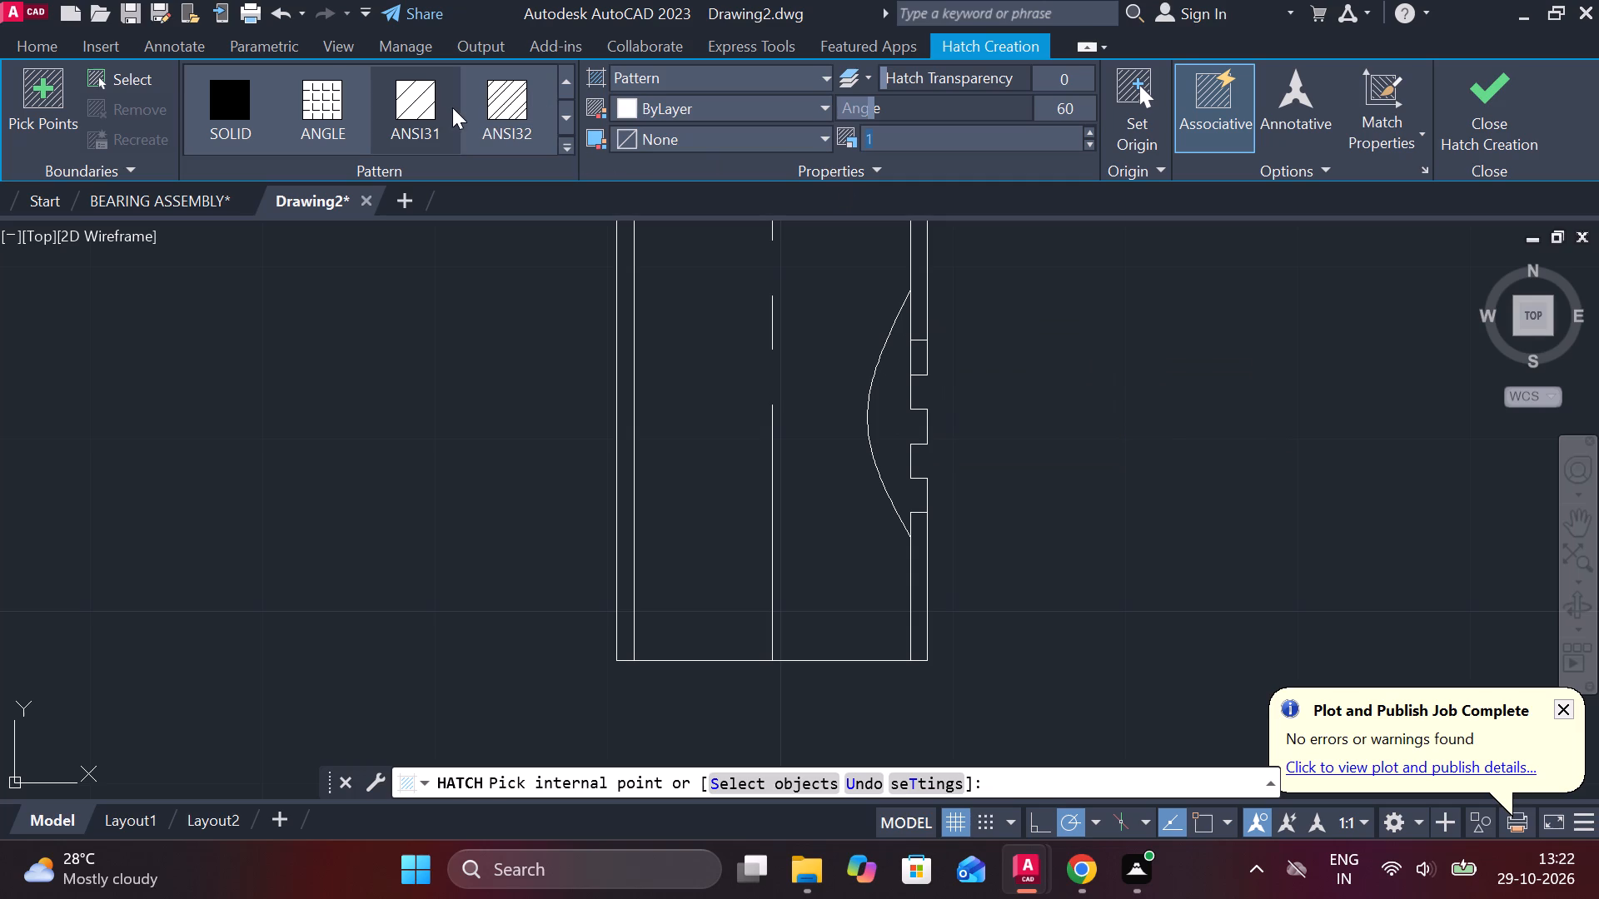
pyautogui.click(444, 102)
pyautogui.click(423, 102)
pyautogui.click(901, 127)
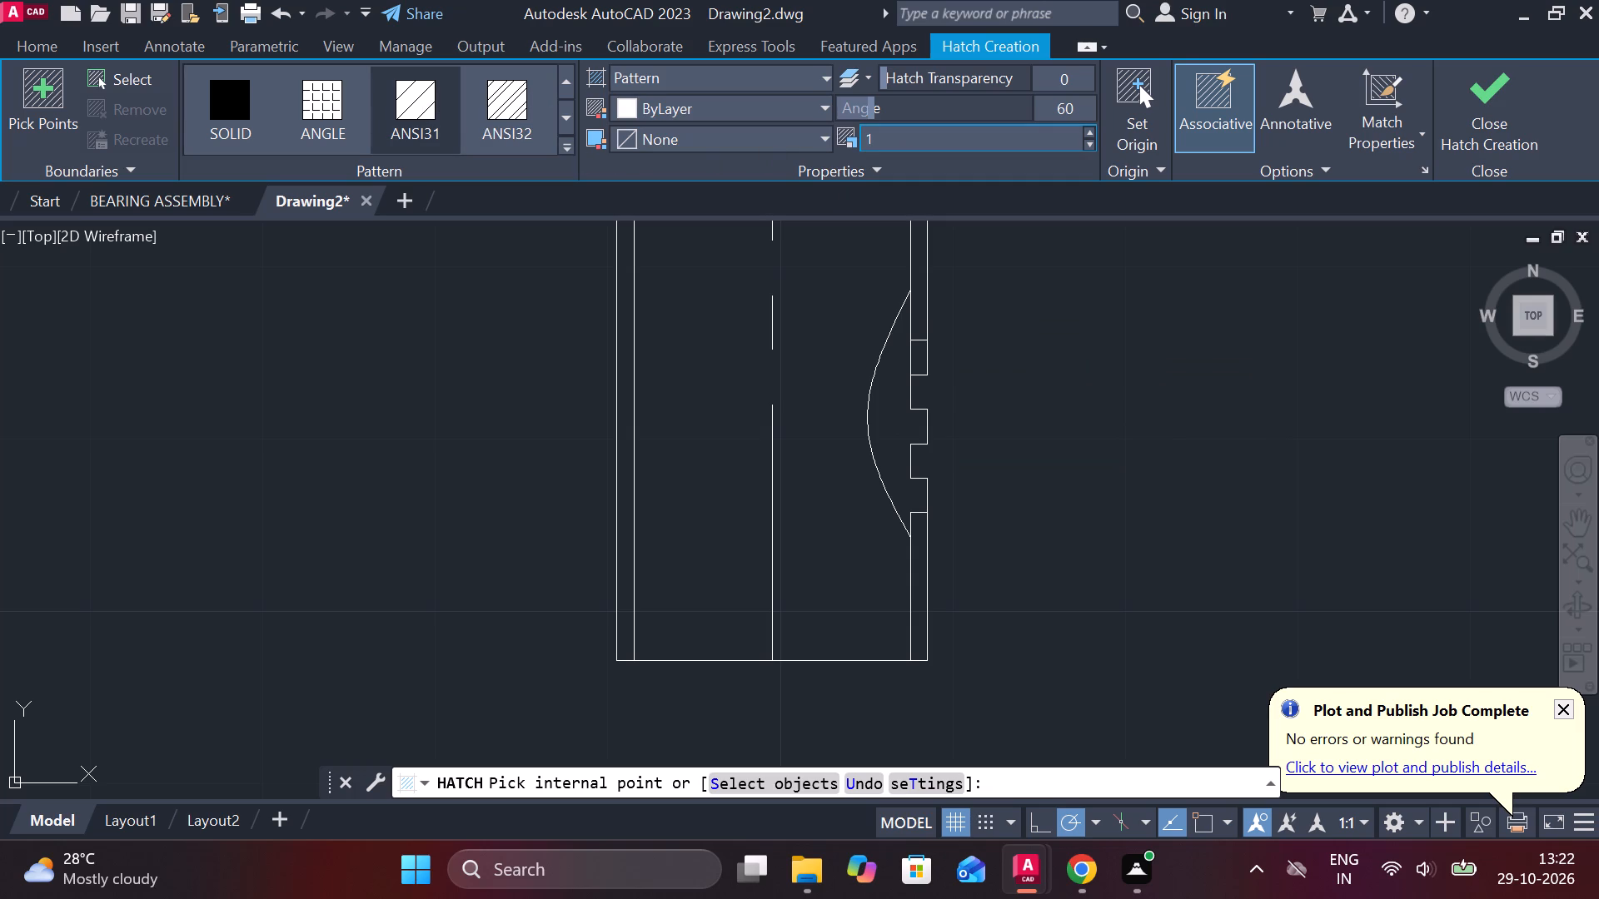
pyautogui.click(897, 137)
pyautogui.press('.')
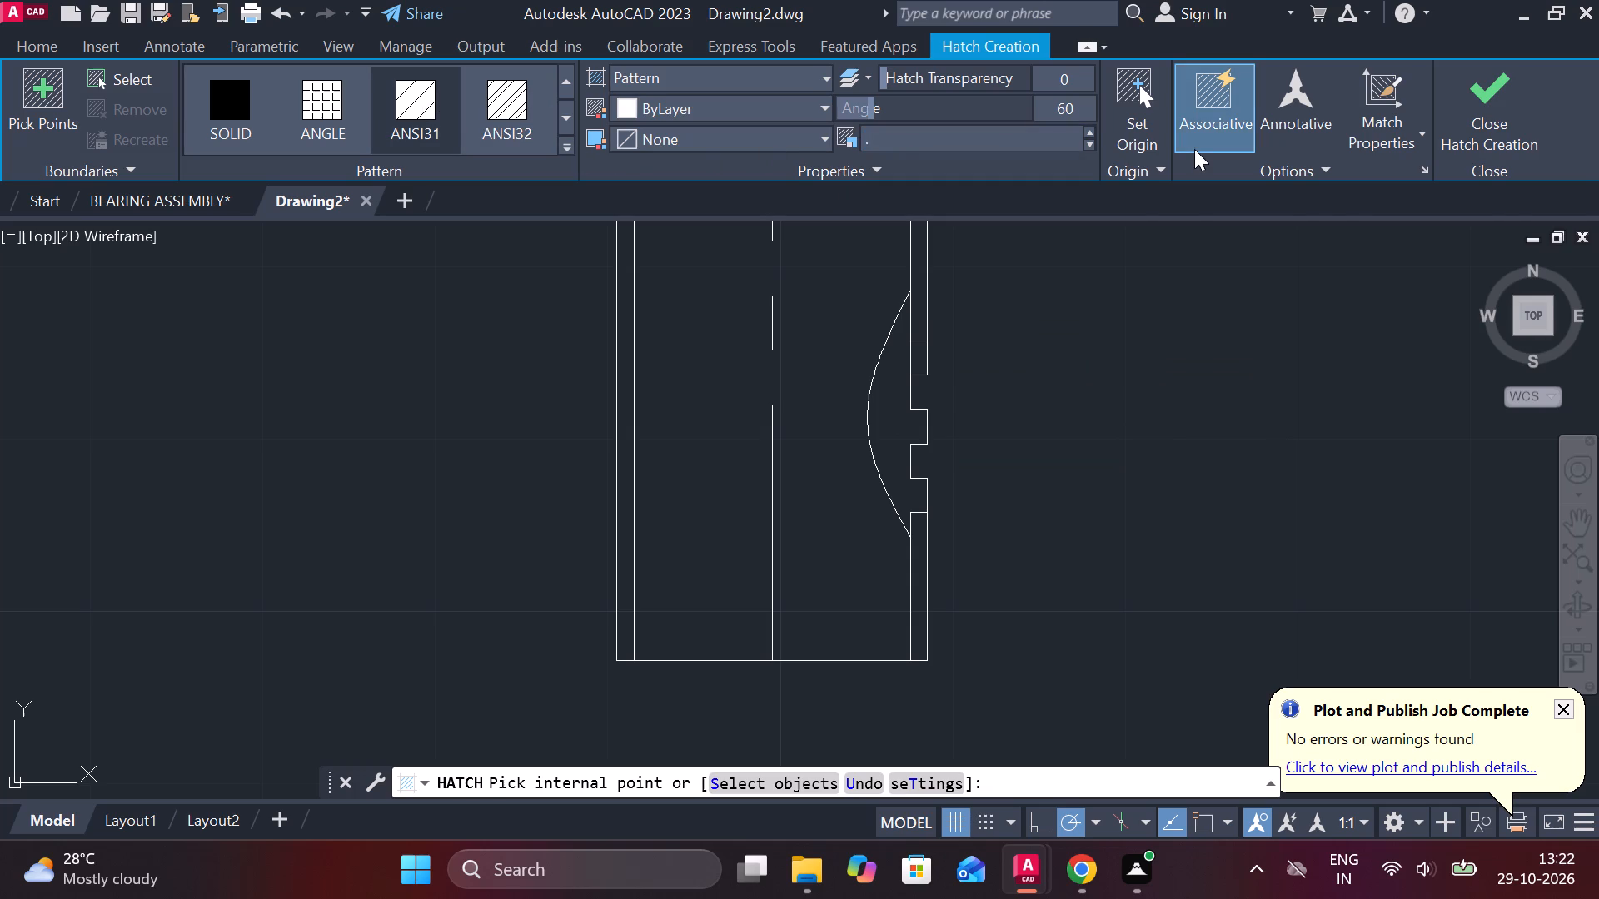
pyautogui.press('3')
pyautogui.click(899, 430)
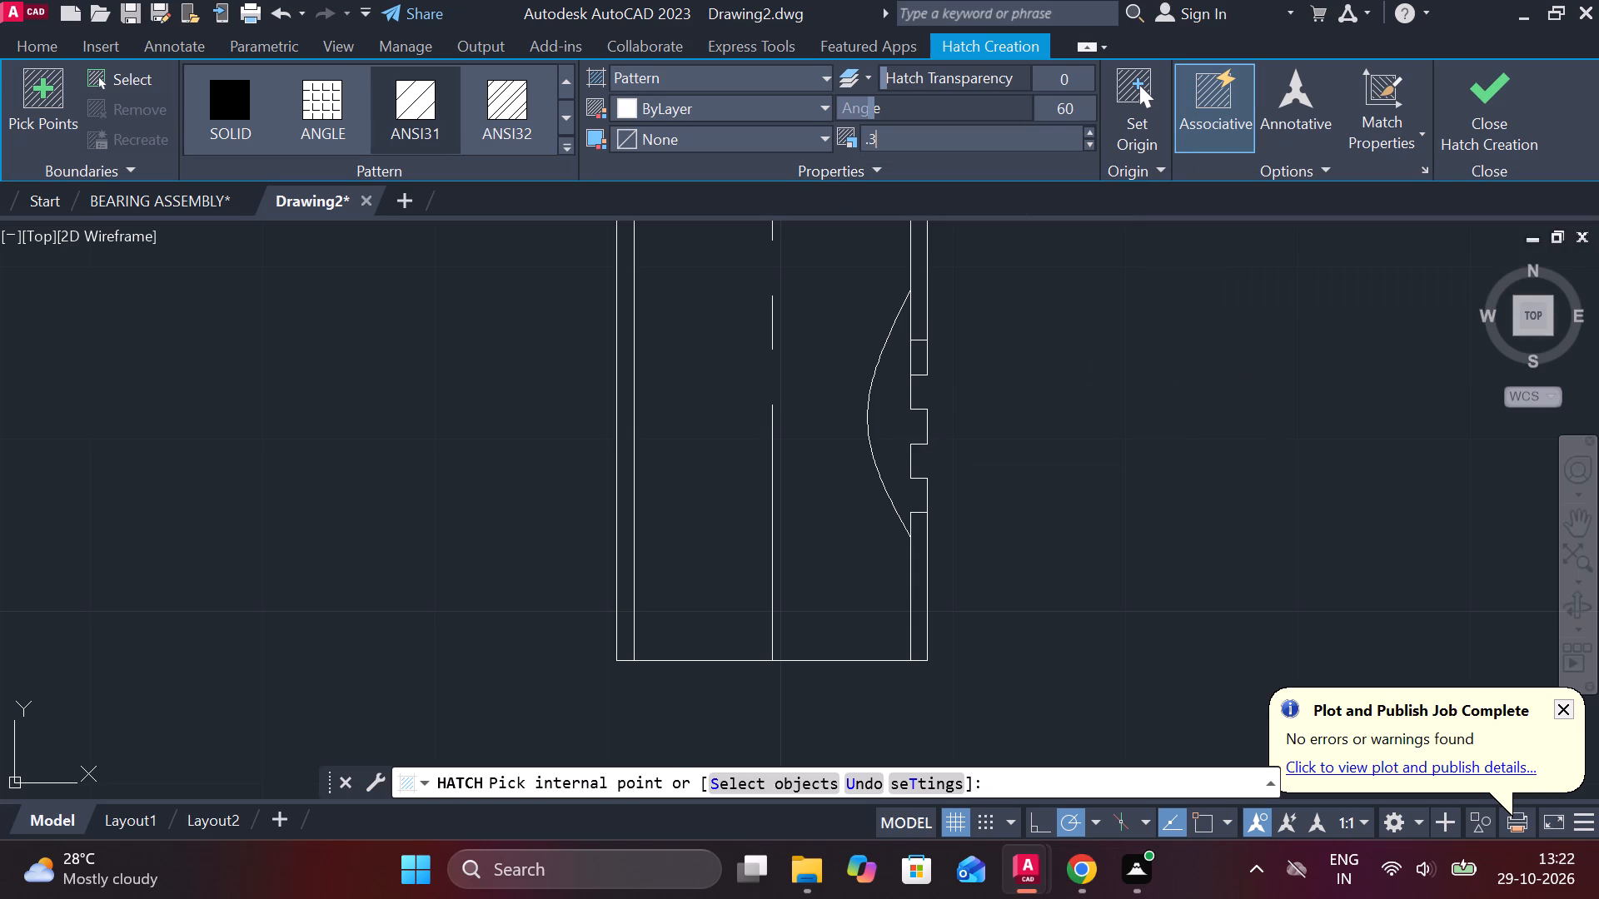
pyautogui.click(1474, 112)
pyautogui.scroll(-2, 1112, 460)
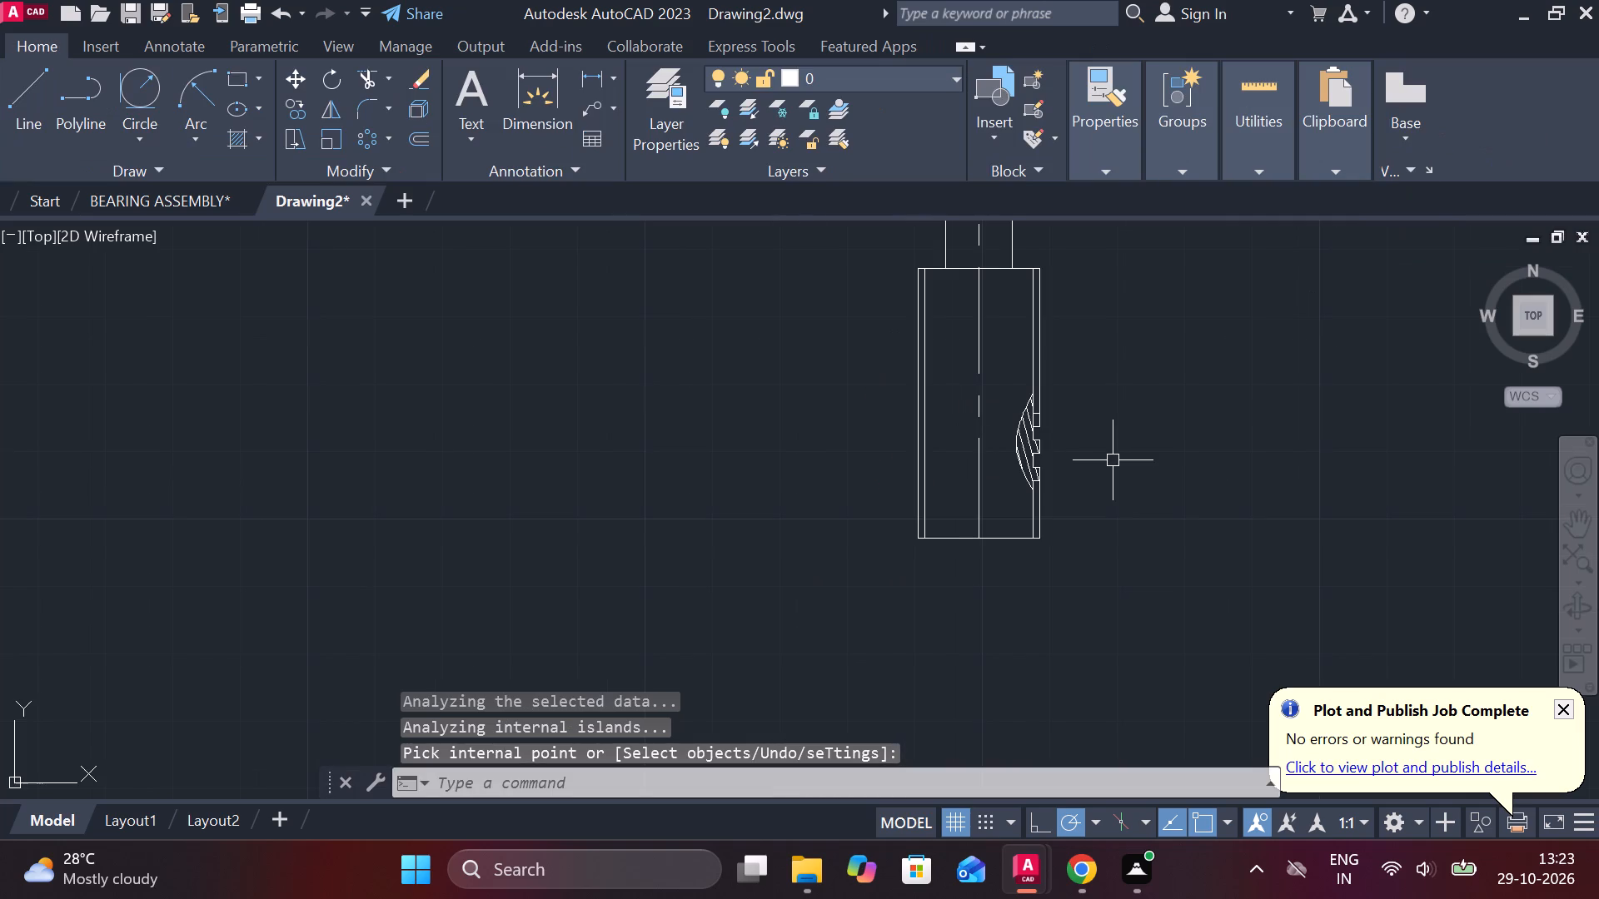
pyautogui.moveTo(1097, 434); pyautogui.dragTo(927, 612, button='middle')
pyautogui.press('Escape')
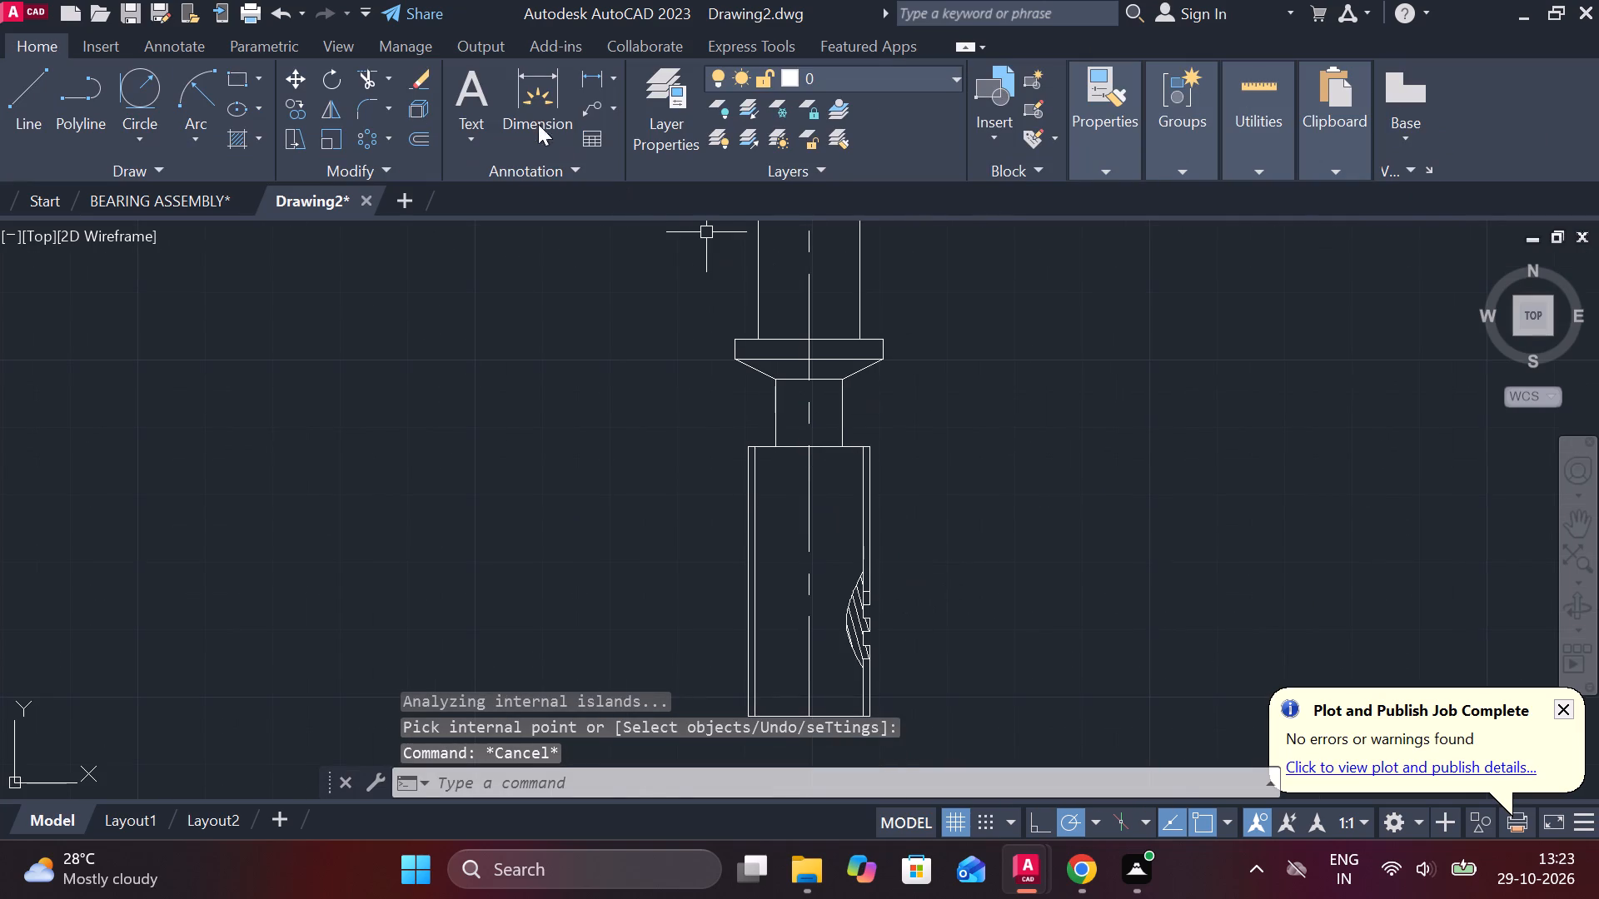
# Add a linear dimension across the pin's top end, placed above the pin.
pyautogui.click(585, 81)
pyautogui.moveTo(715, 366); pyautogui.dragTo(662, 600, button='middle')
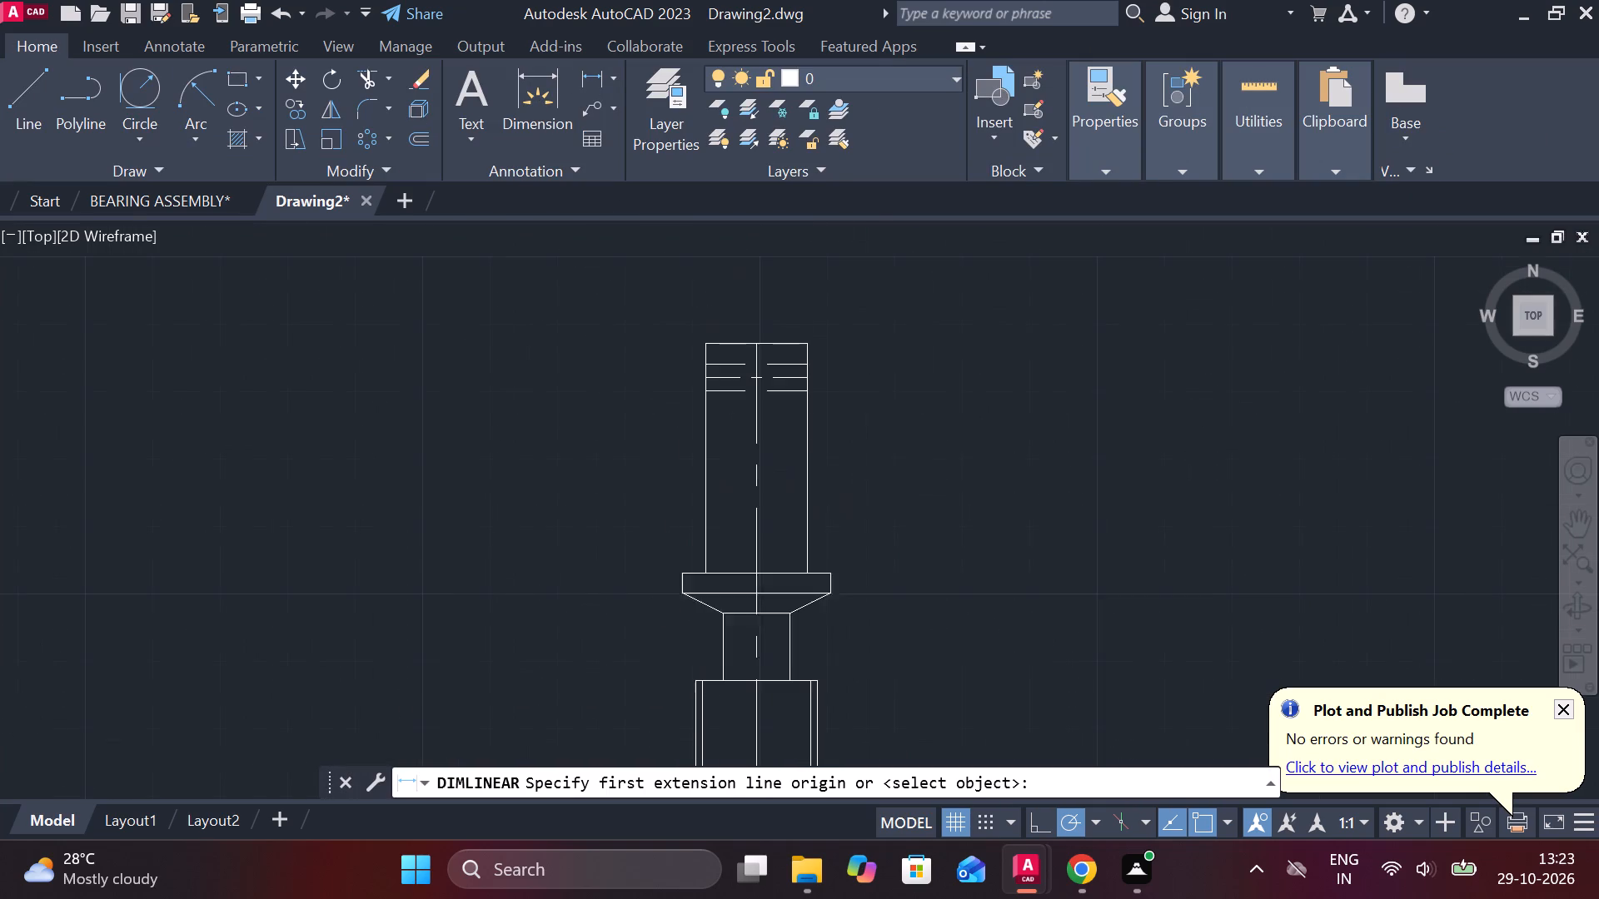
pyautogui.click(687, 338)
pyautogui.click(806, 343)
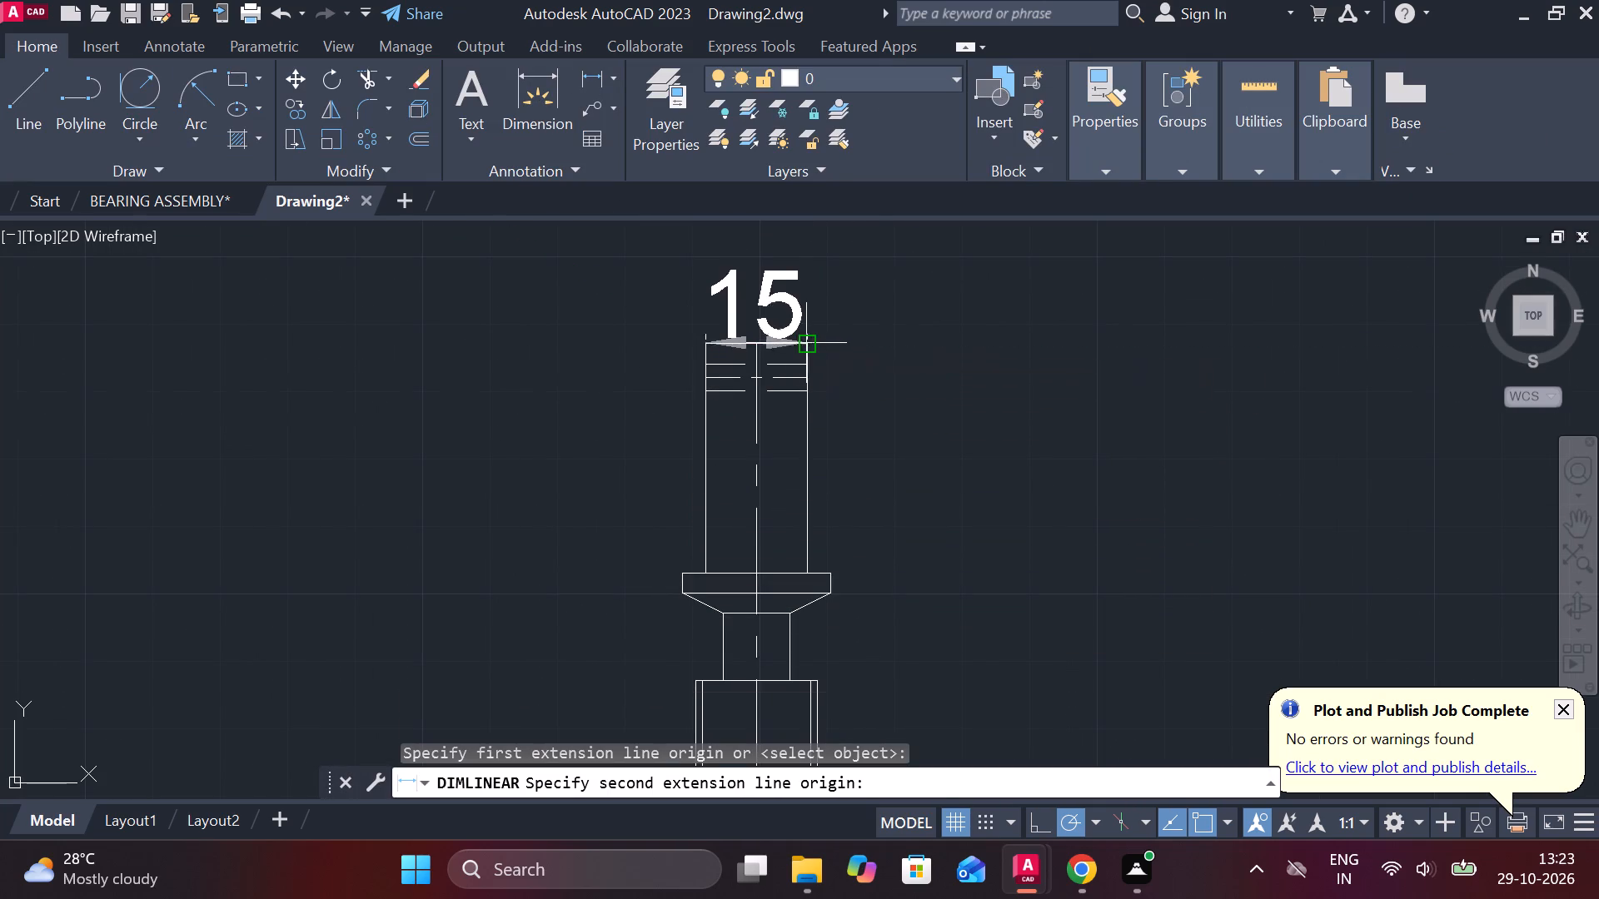
pyautogui.click(806, 286)
pyautogui.moveTo(773, 322); pyautogui.dragTo(766, 405, button='middle')
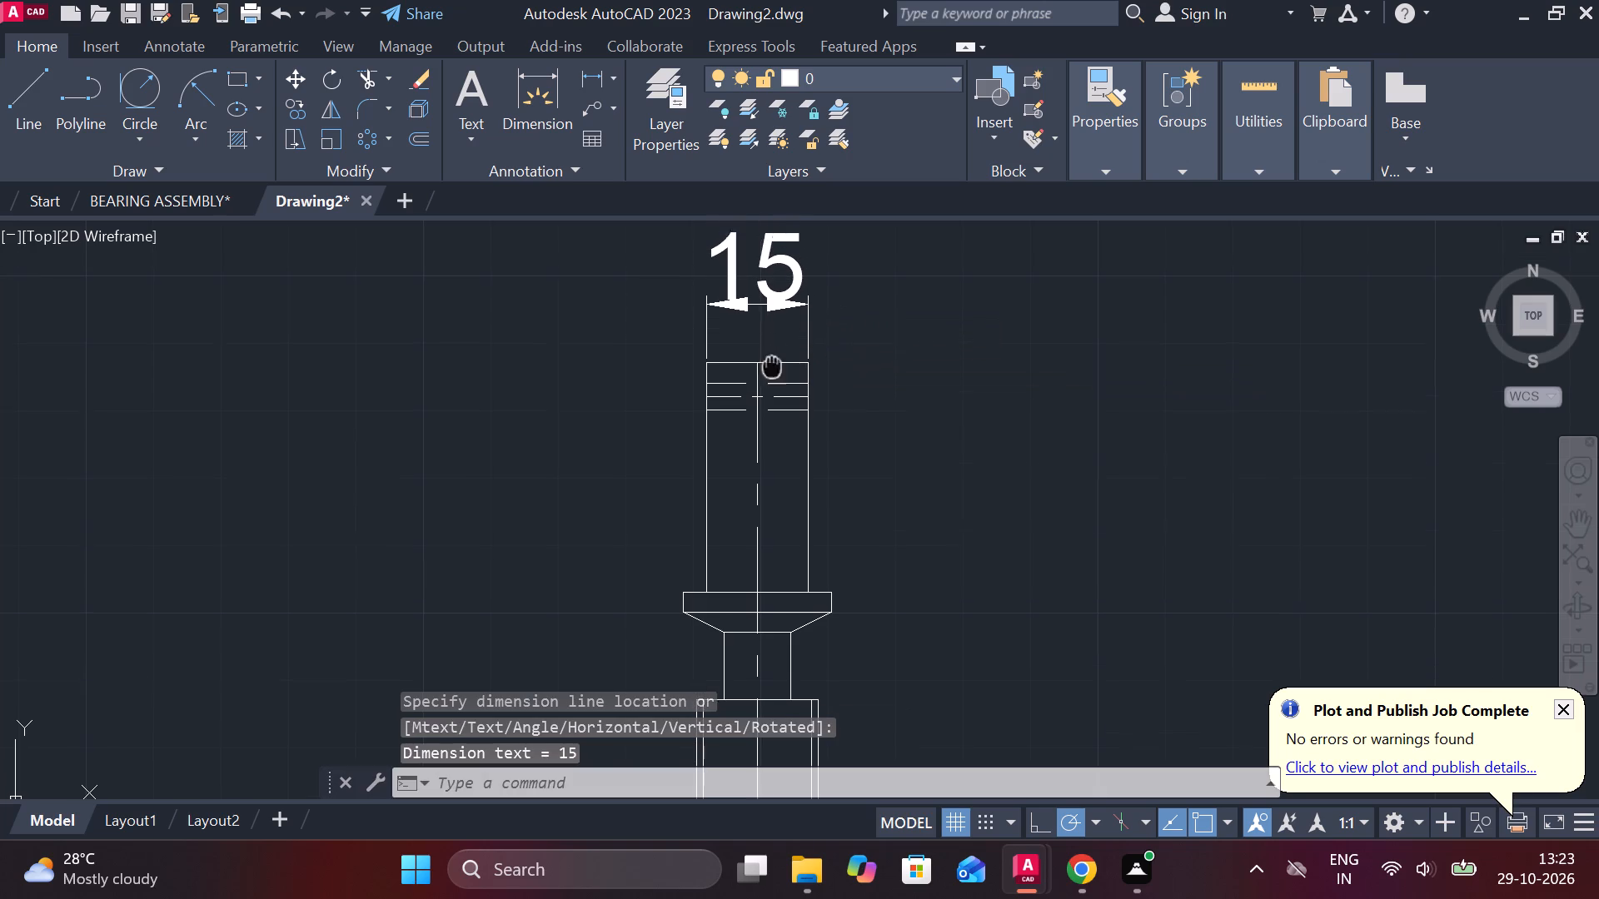
pyautogui.moveTo(766, 405); pyautogui.dragTo(751, 433, button='middle')
pyautogui.press('Escape')
# Add a diameter symbol in front of the text of the top width dimension.
pyautogui.doubleClick(761, 354)
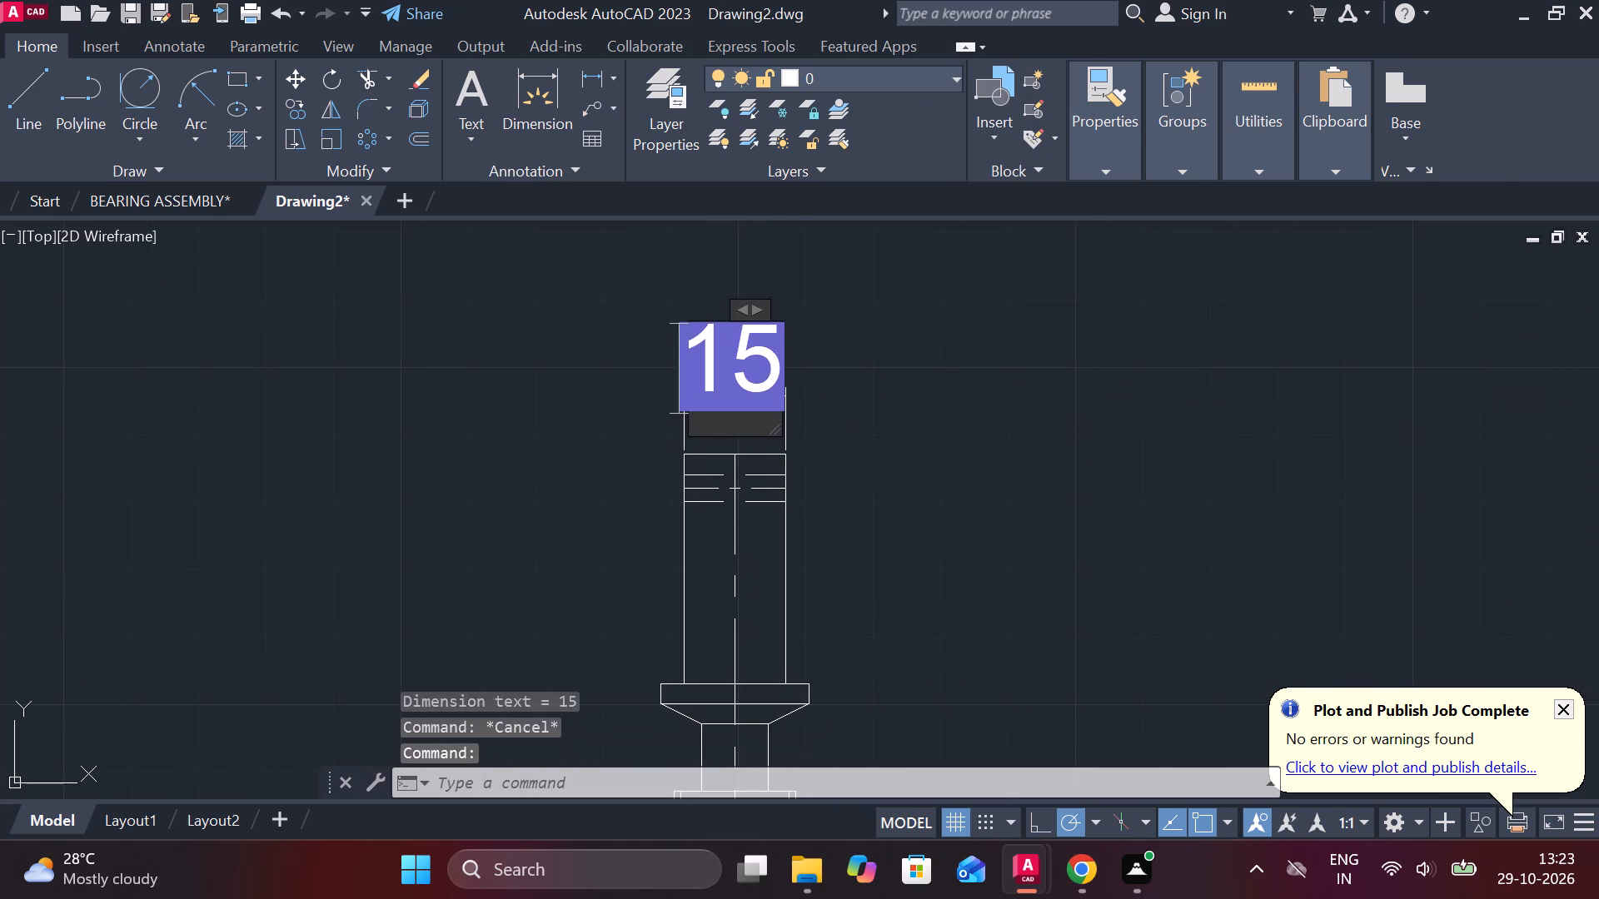
pyautogui.click(1080, 147)
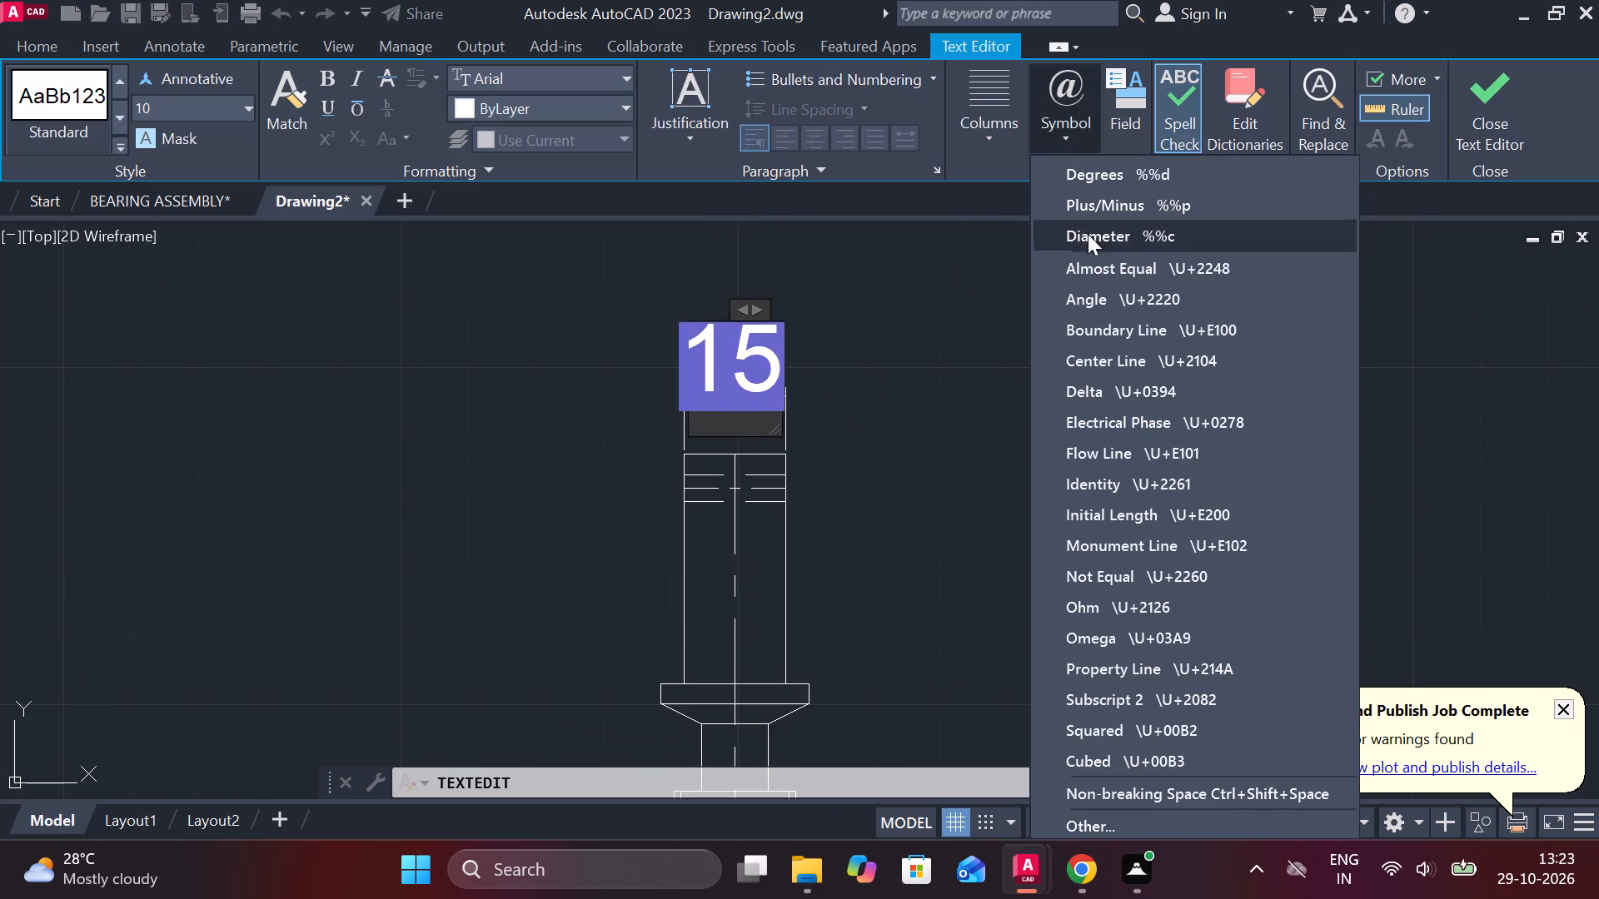
pyautogui.click(1088, 234)
pyautogui.click(1462, 110)
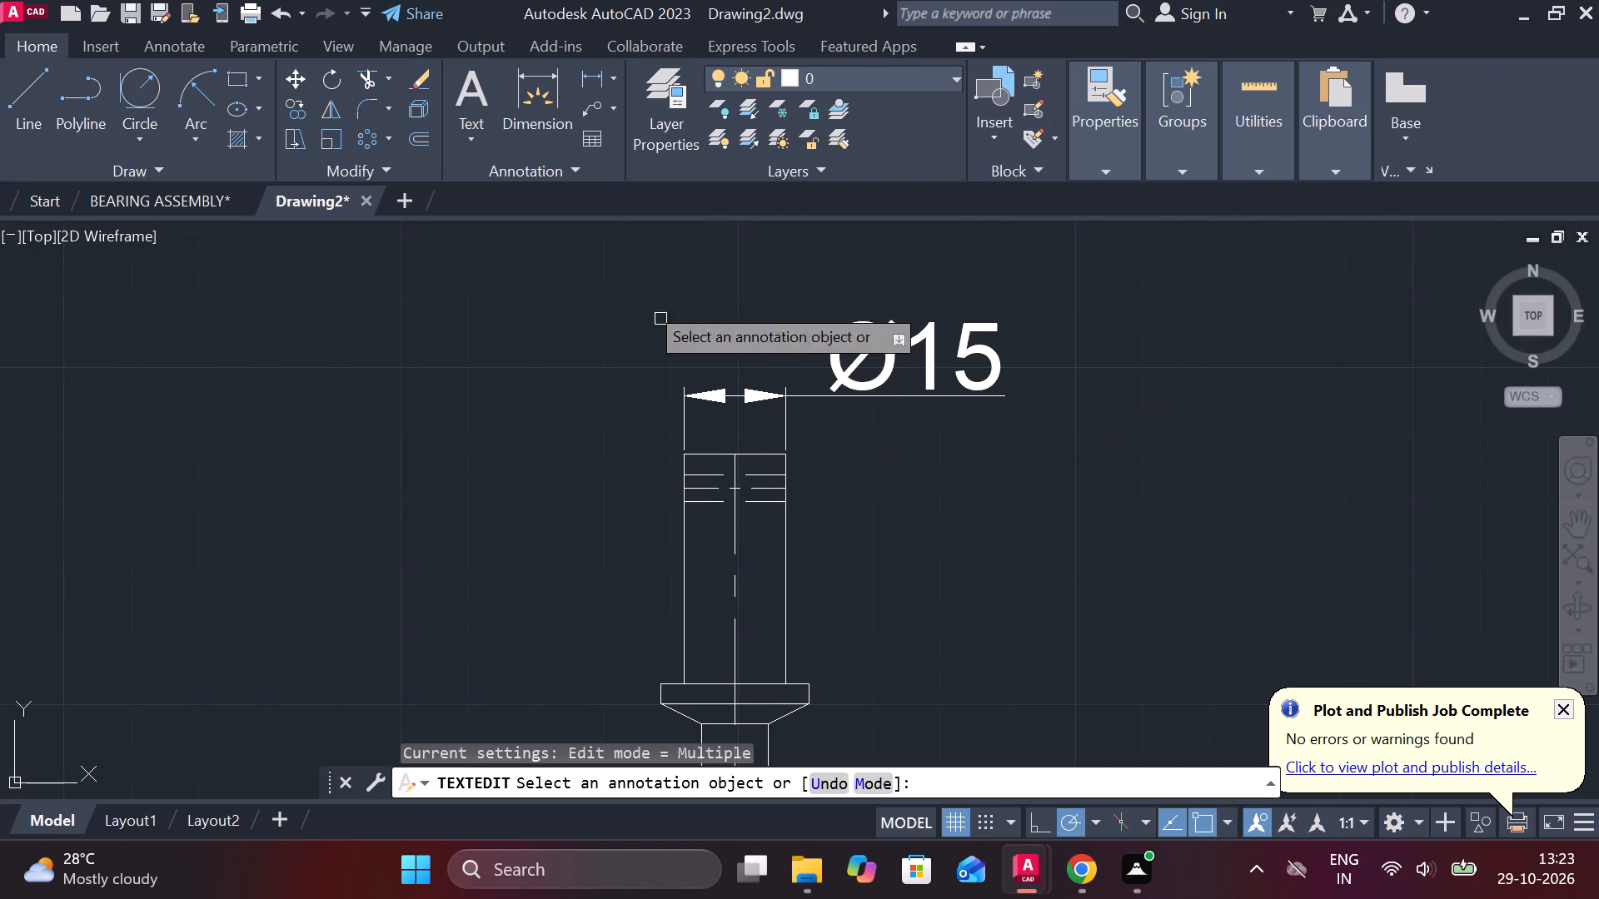
# Add a vertical linear dimension from the pin's top edge to the cross hole's centre line, placed beside the pin's left edge.
pyautogui.click(600, 78)
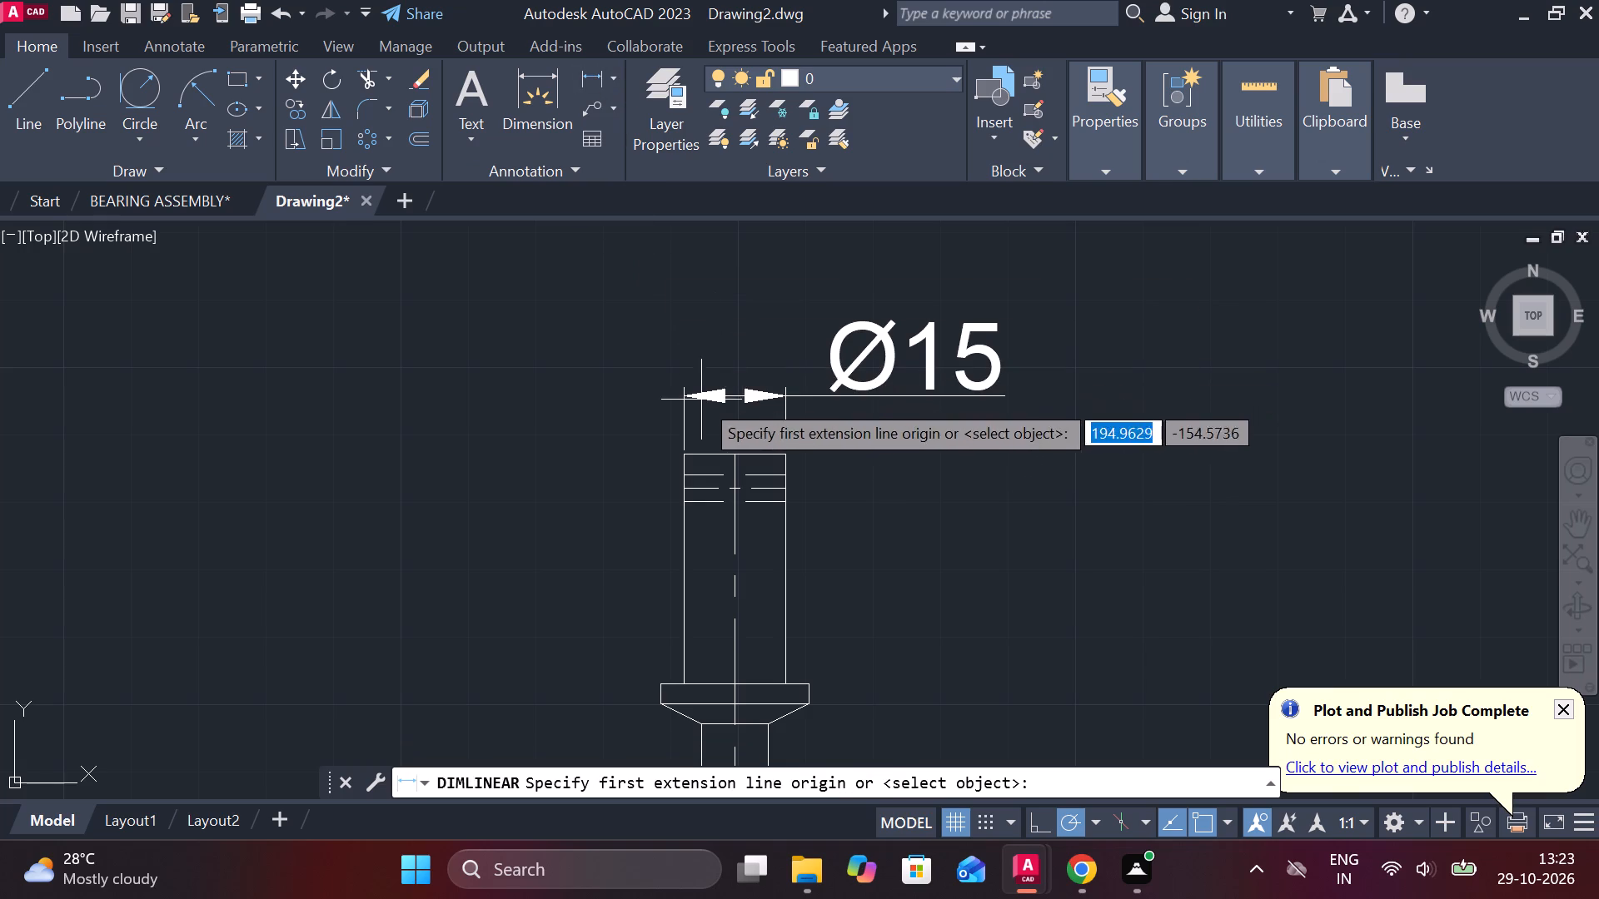
pyautogui.scroll(2, 693, 438)
pyautogui.click(674, 484)
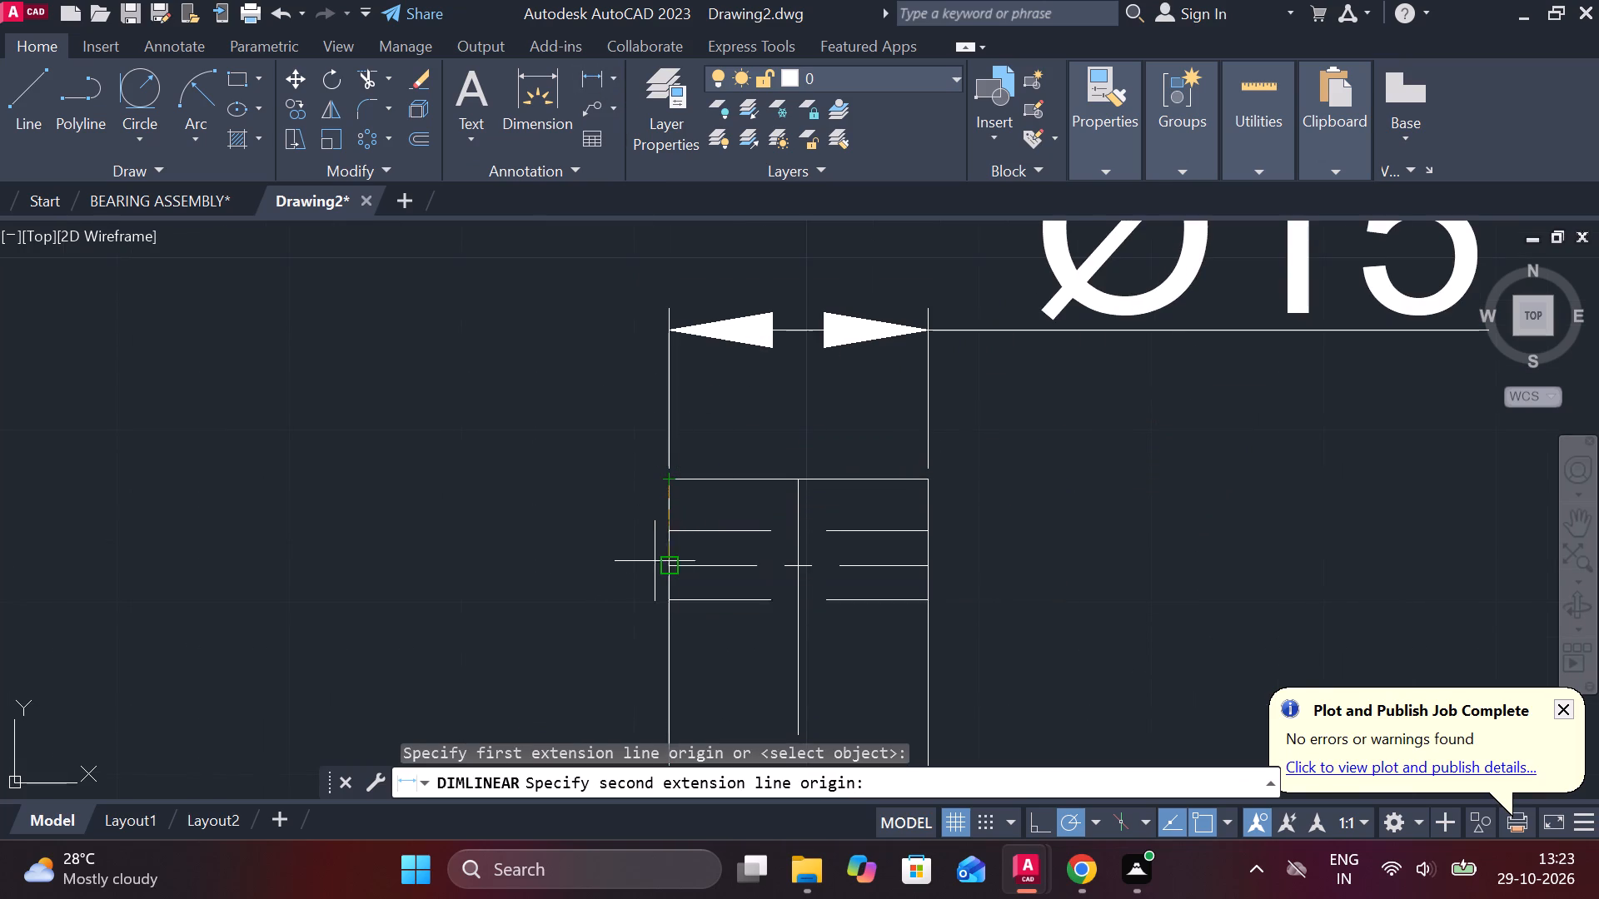
pyautogui.click(670, 567)
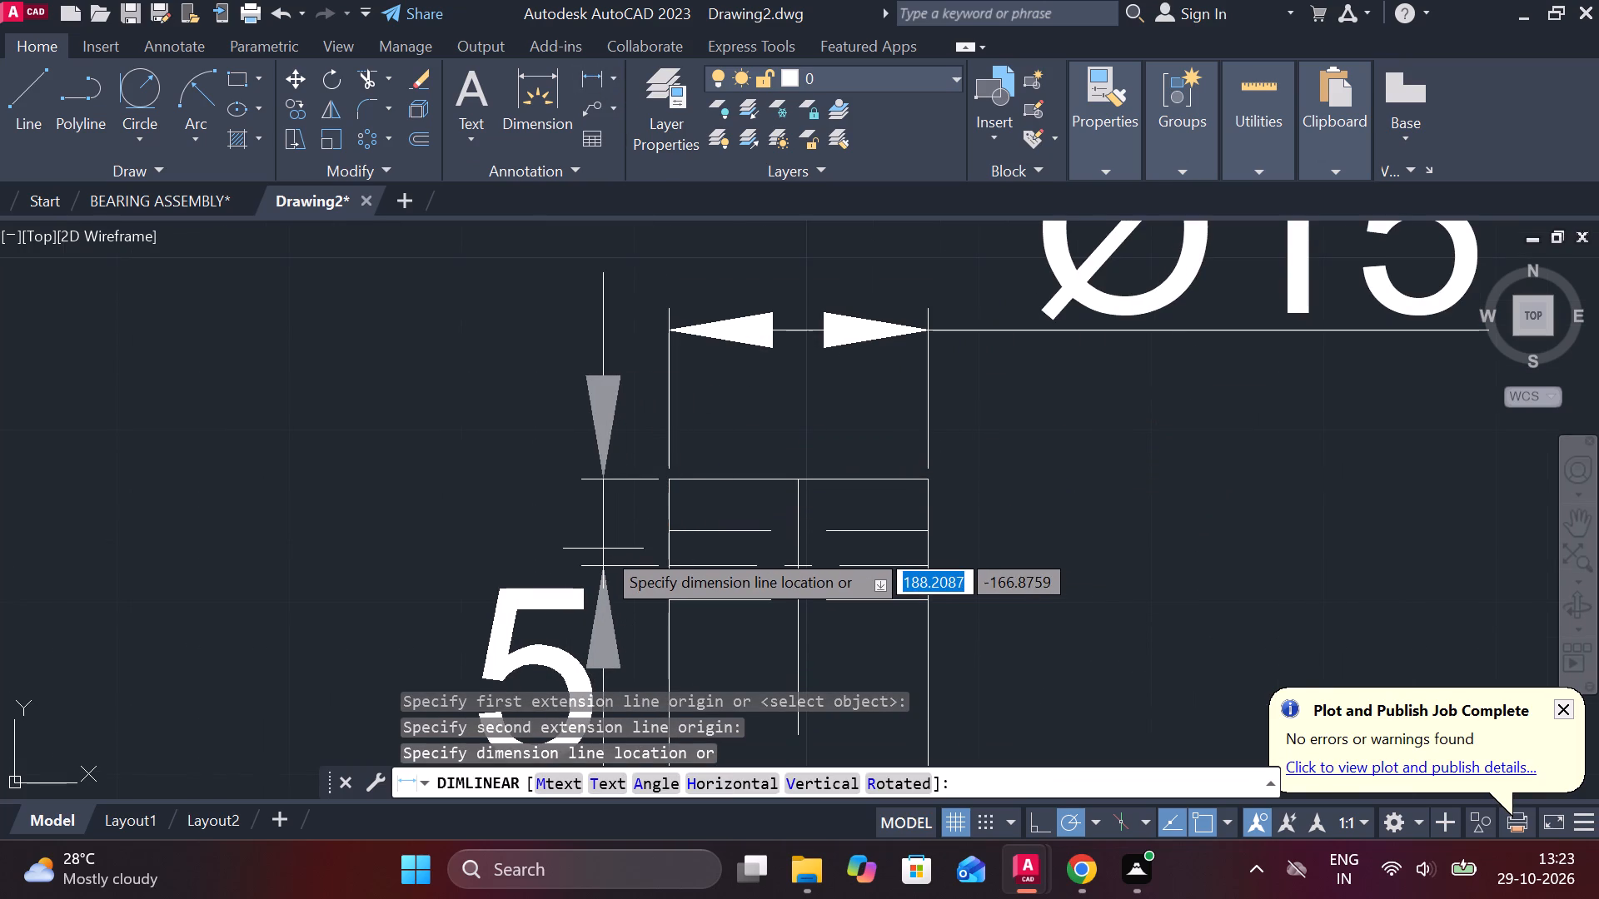
pyautogui.click(585, 529)
pyautogui.scroll(-3, 585, 529)
pyautogui.press('Escape')
# Move the text of the cross-hole position dimension up above the pin's top end, beside the diameter dimension.
pyautogui.click(552, 551)
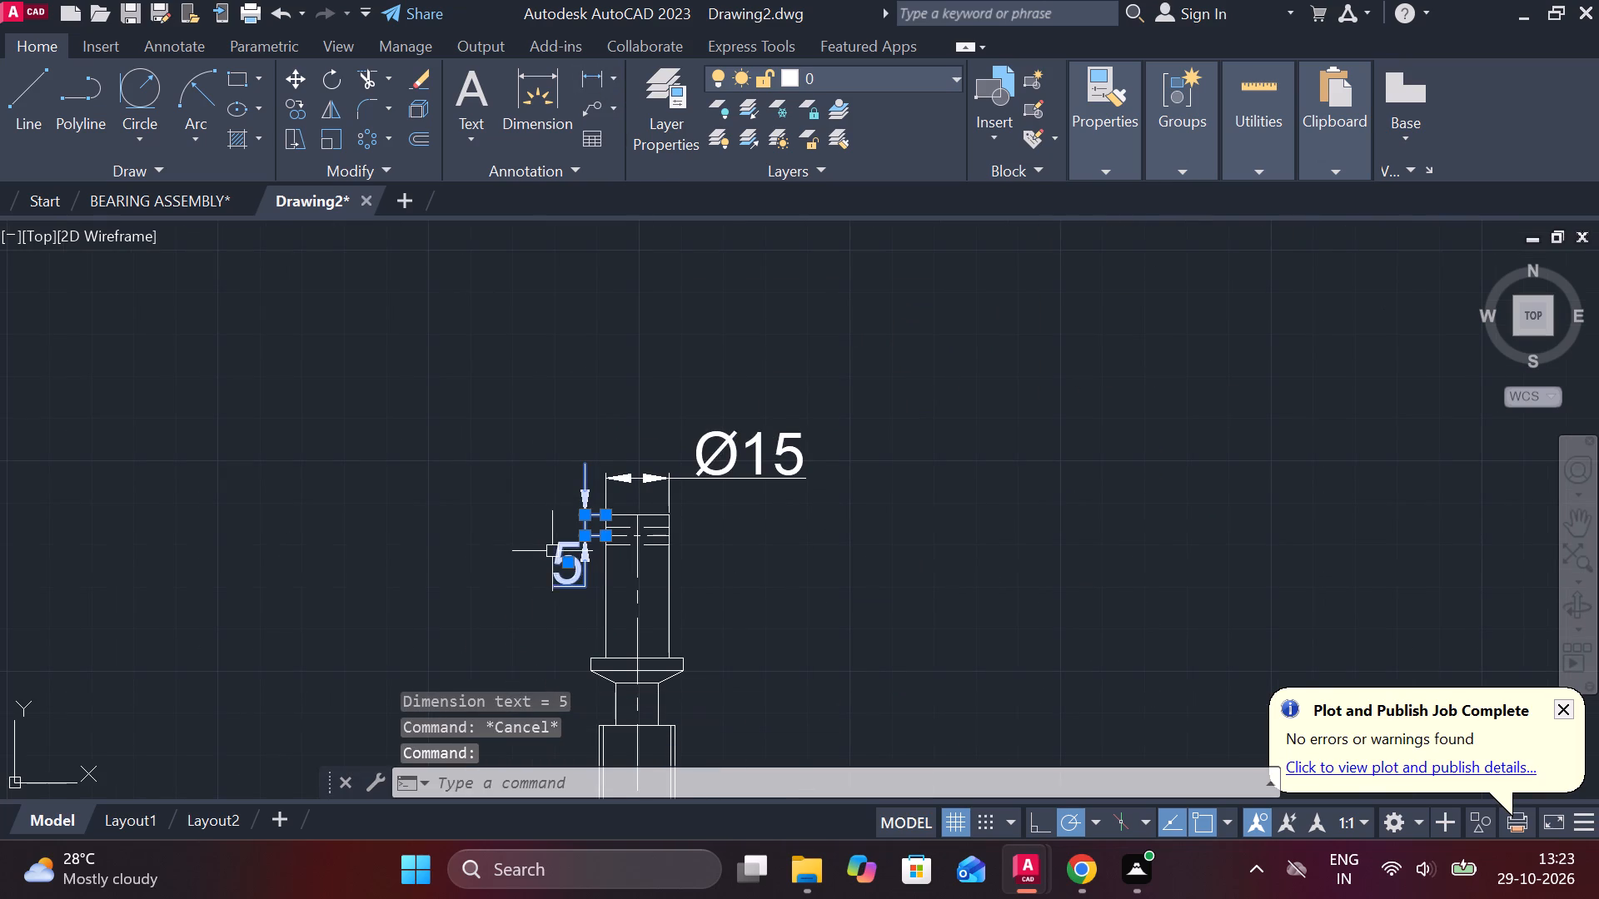
pyautogui.click(562, 563)
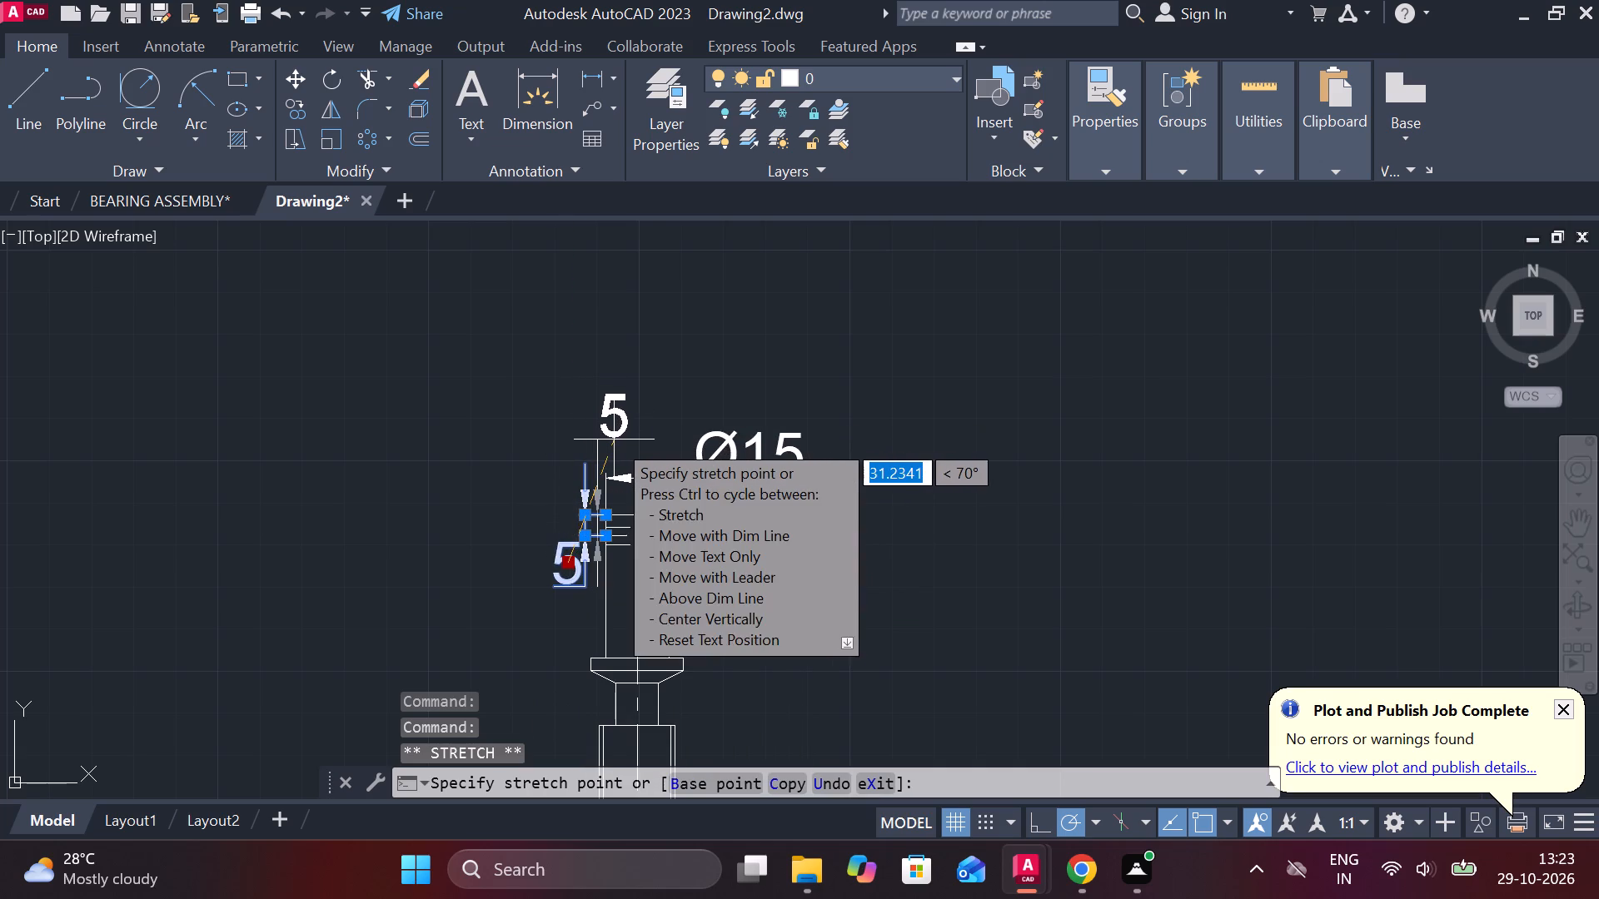
pyautogui.click(605, 439)
pyautogui.press('Escape')
# Add a vertical linear dimension from the pin's top edge to the collar's top edge, placed left of the pin.
pyautogui.moveTo(706, 589); pyautogui.dragTo(737, 533, button='middle')
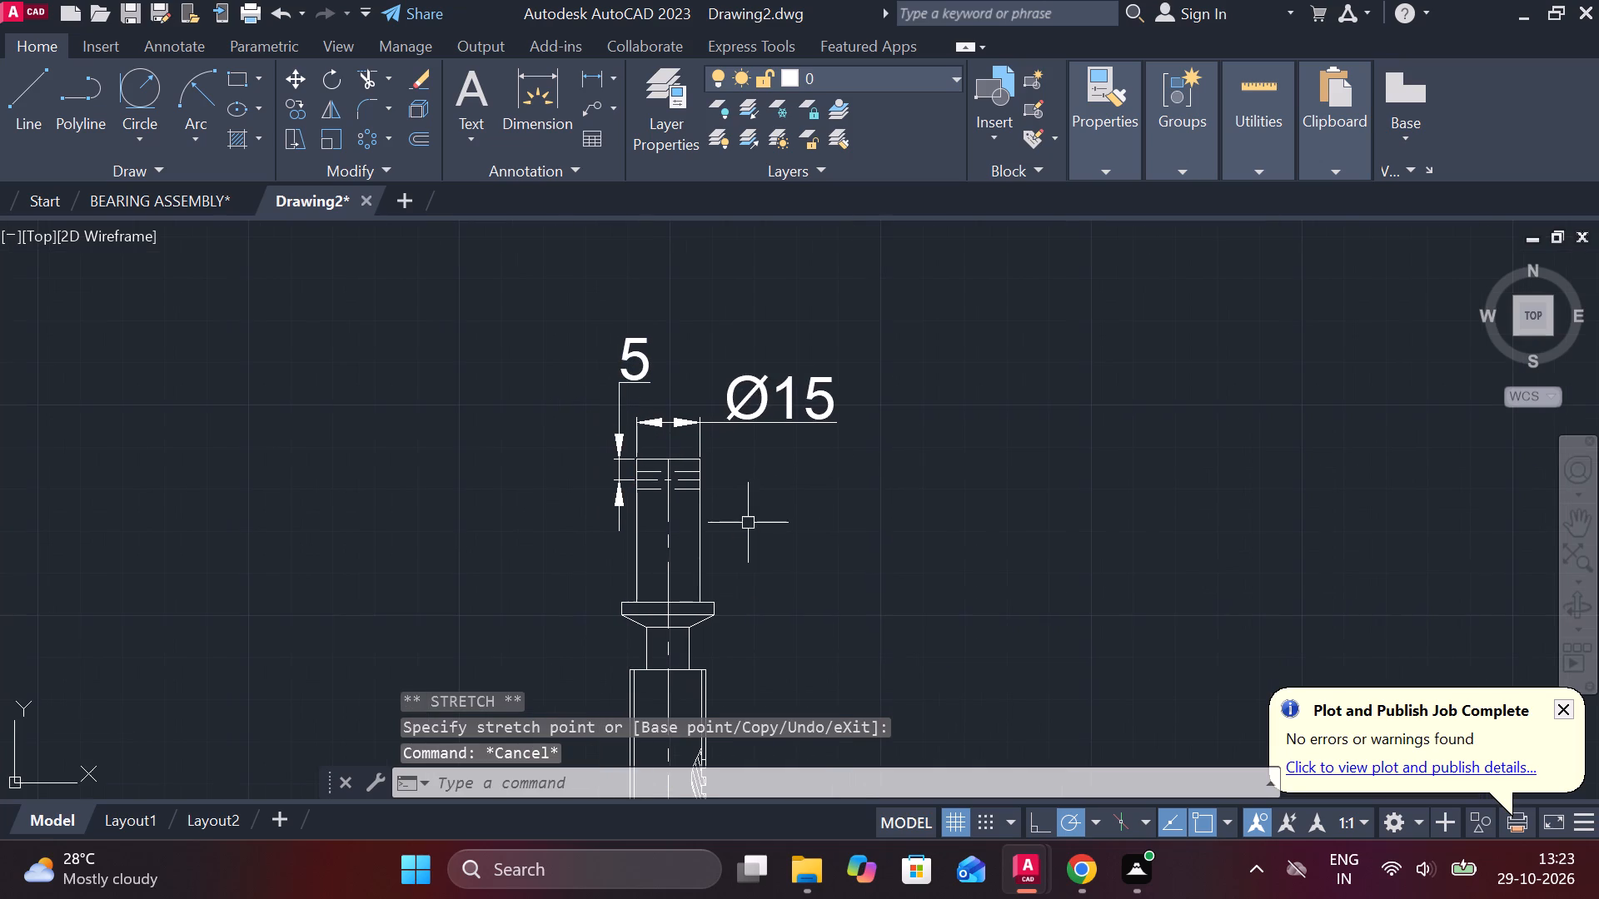
pyautogui.click(593, 75)
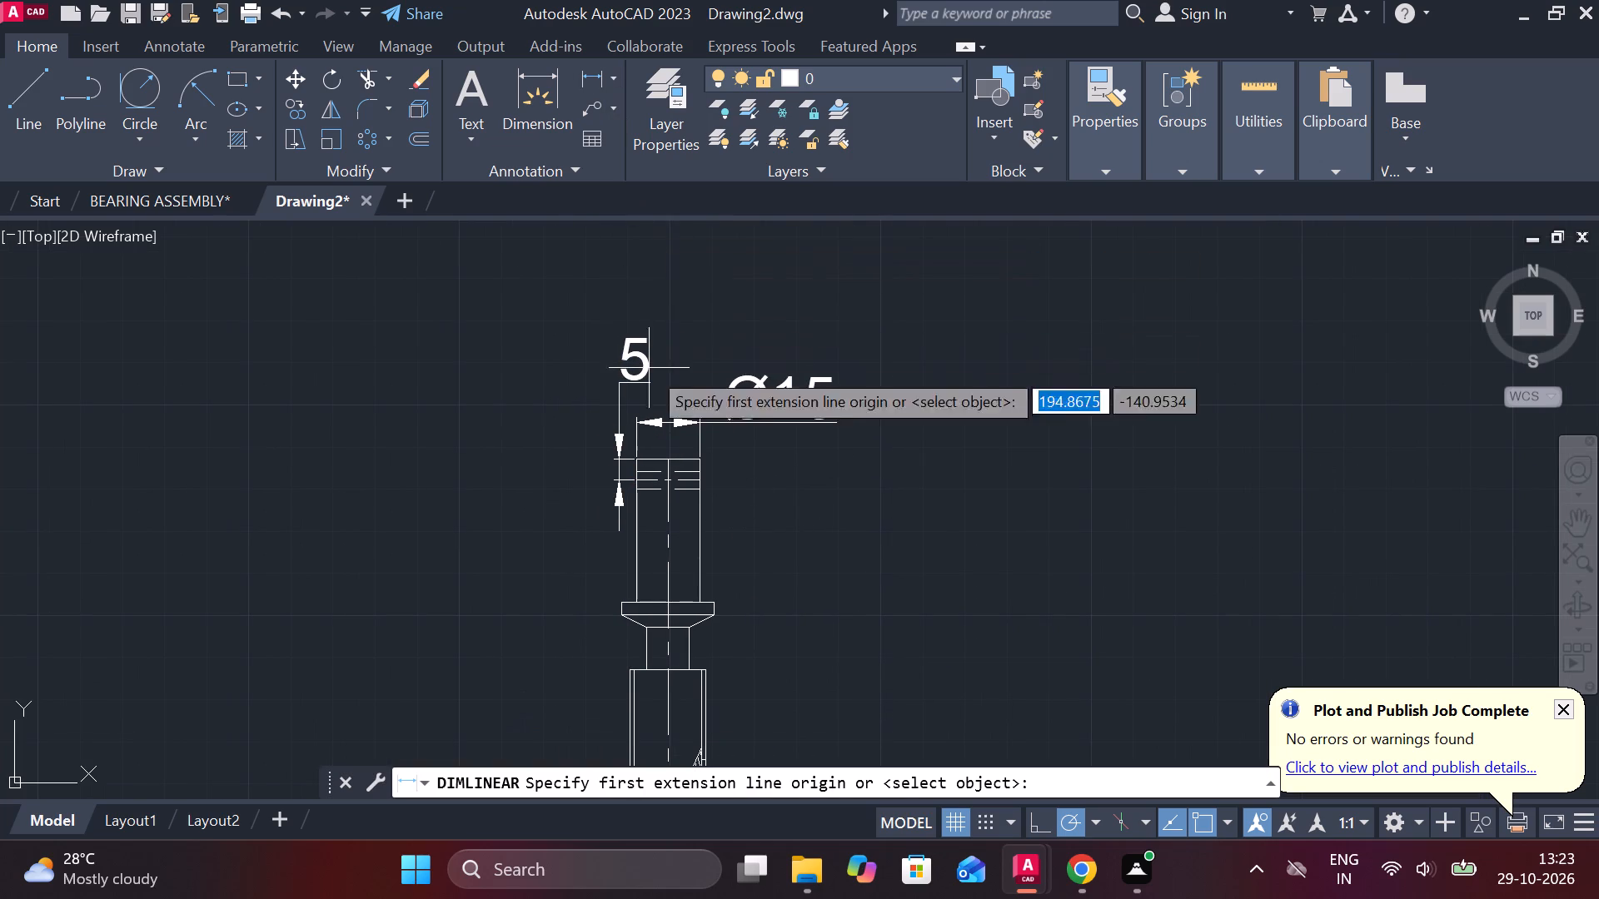
pyautogui.click(670, 457)
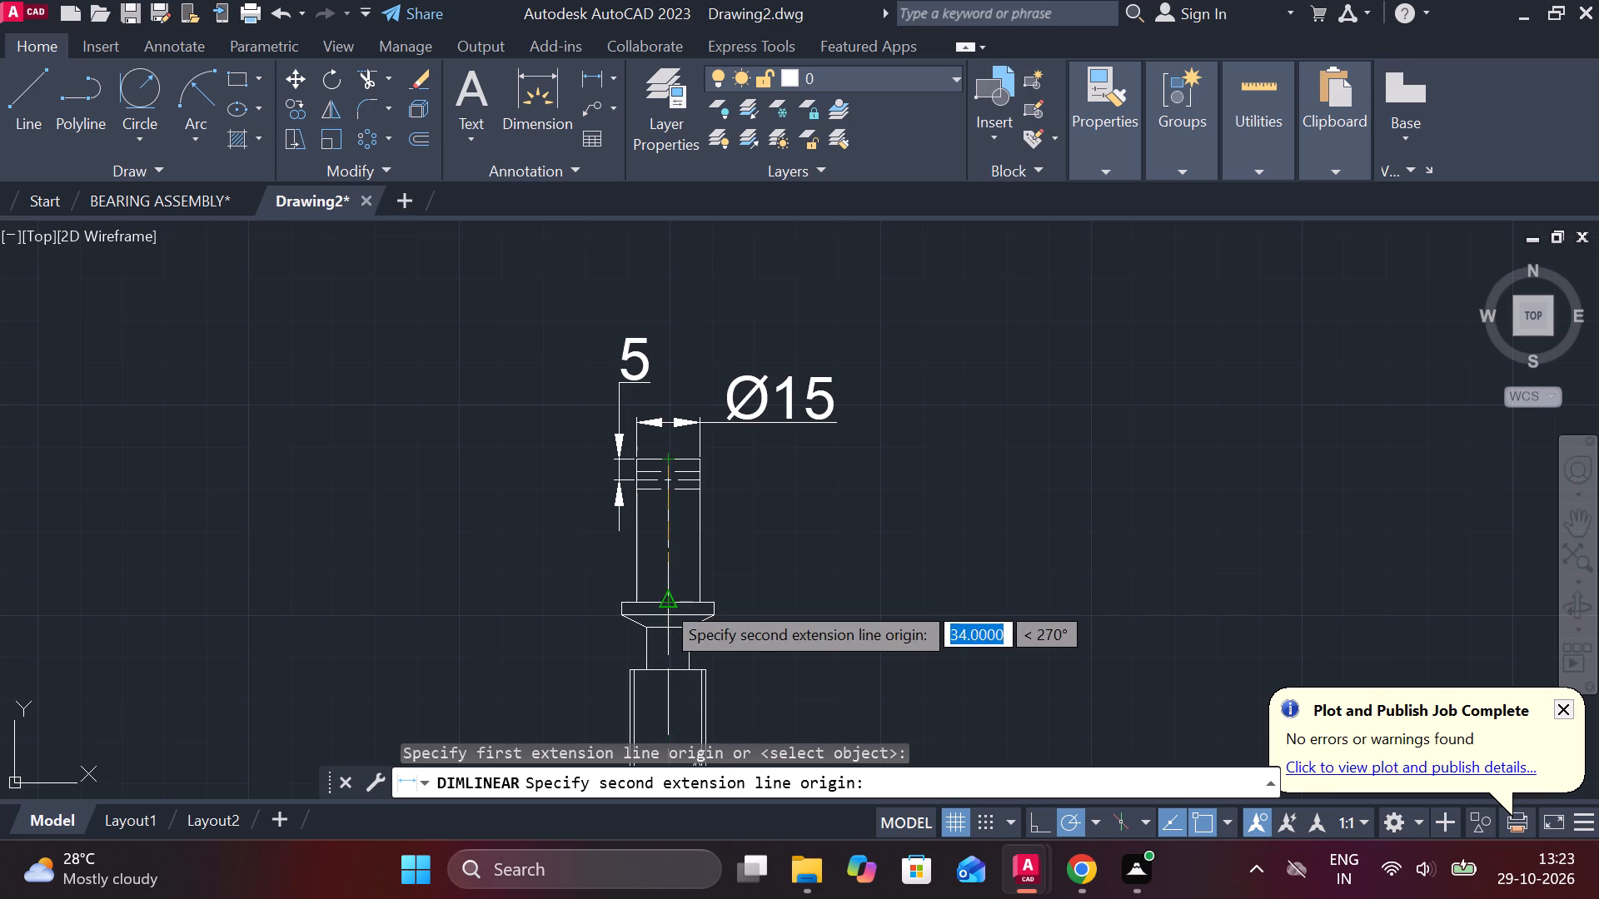
pyautogui.click(662, 601)
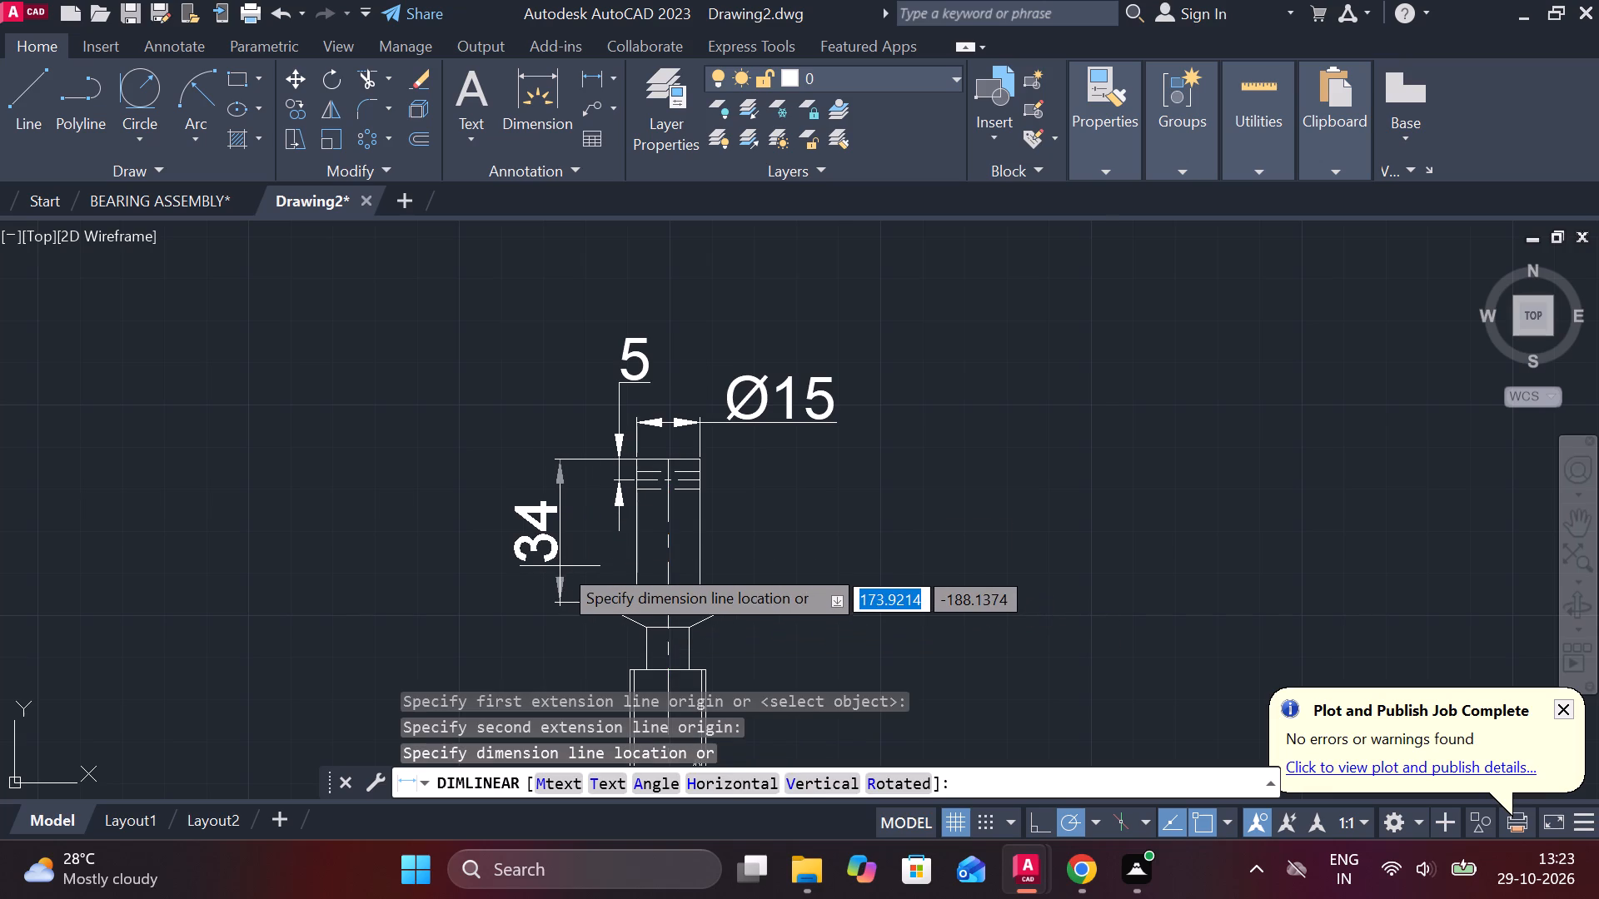
pyautogui.moveTo(556, 486); pyautogui.dragTo(575, 305, button='middle')
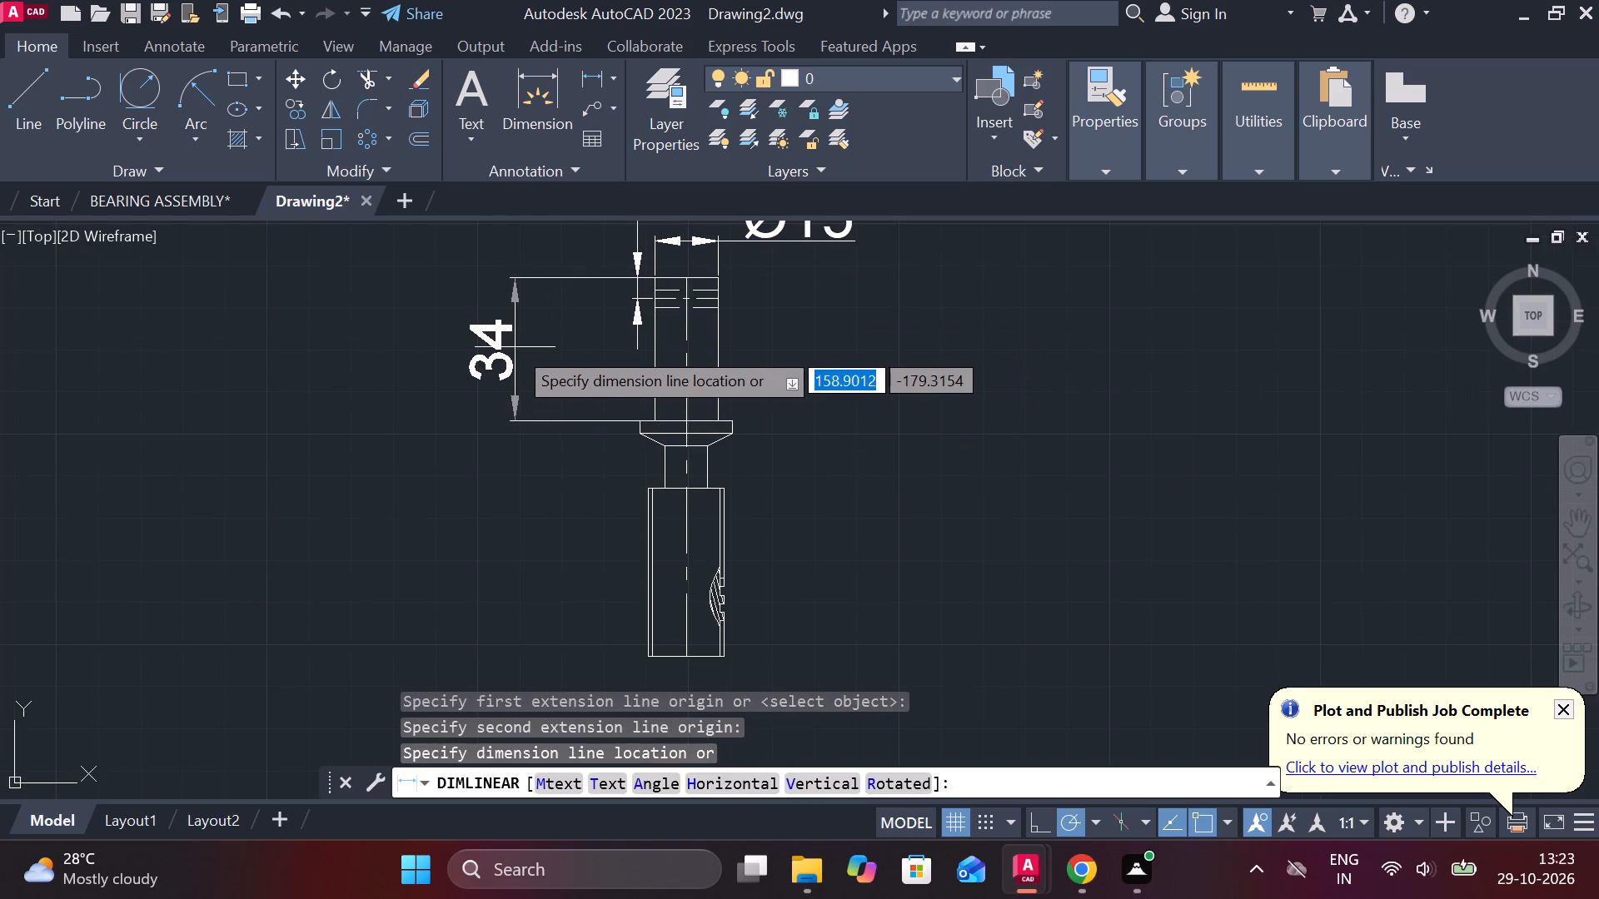
pyautogui.click(543, 355)
# Add a vertical linear dimension from the collar's top edge to the top of the lower body, in line below the upper shaft's dimension.
pyautogui.press('space')
pyautogui.scroll(2, 710, 448)
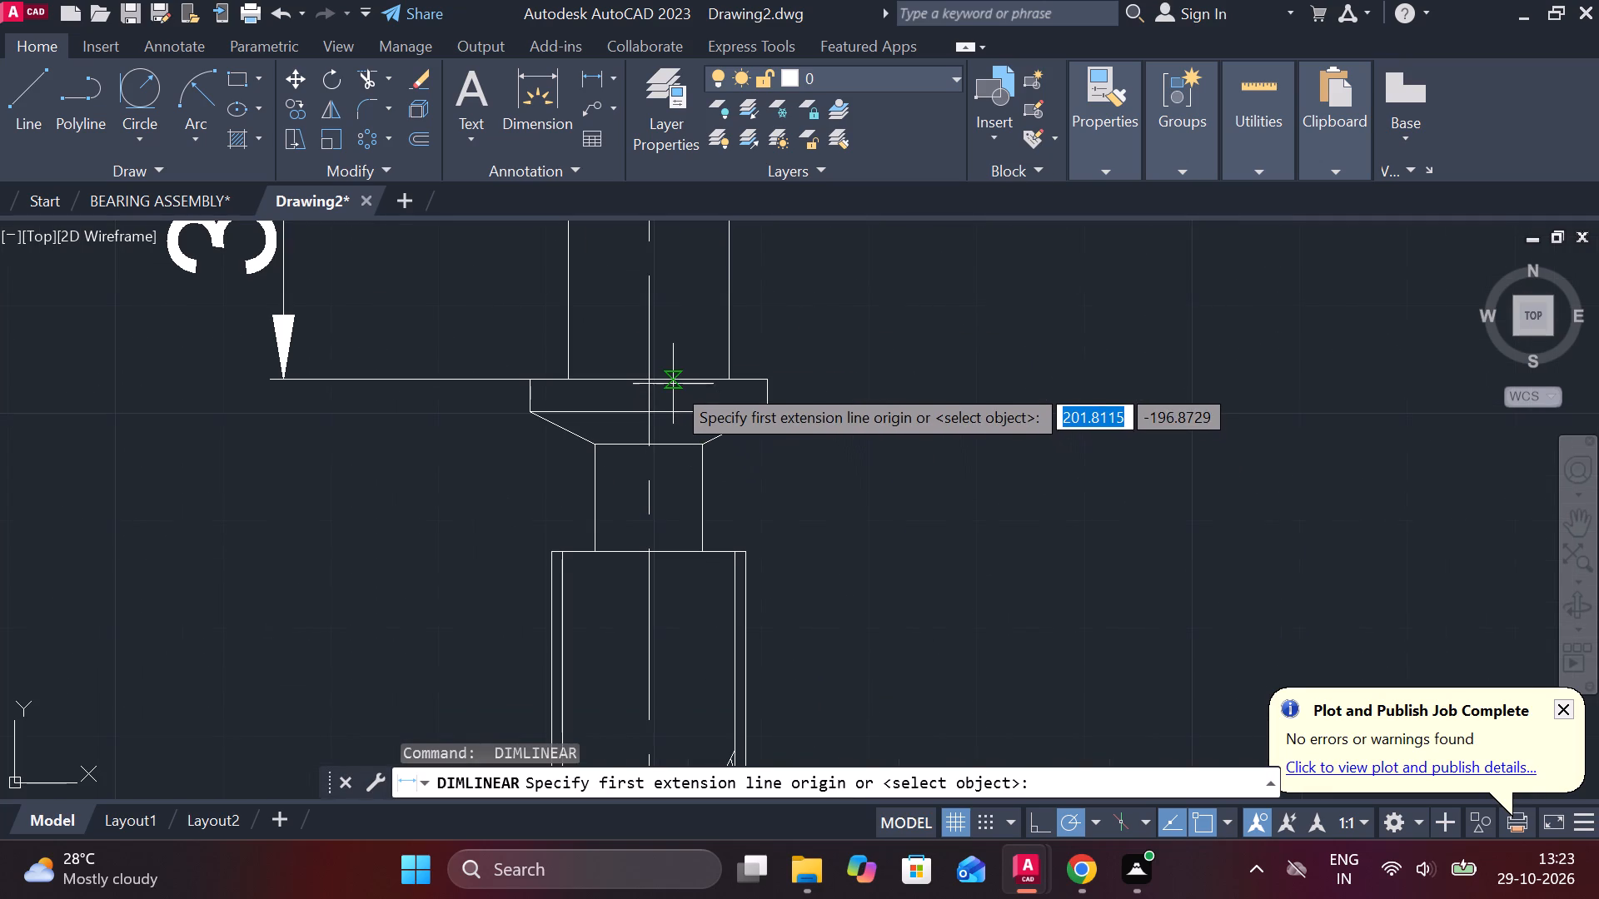
pyautogui.click(663, 379)
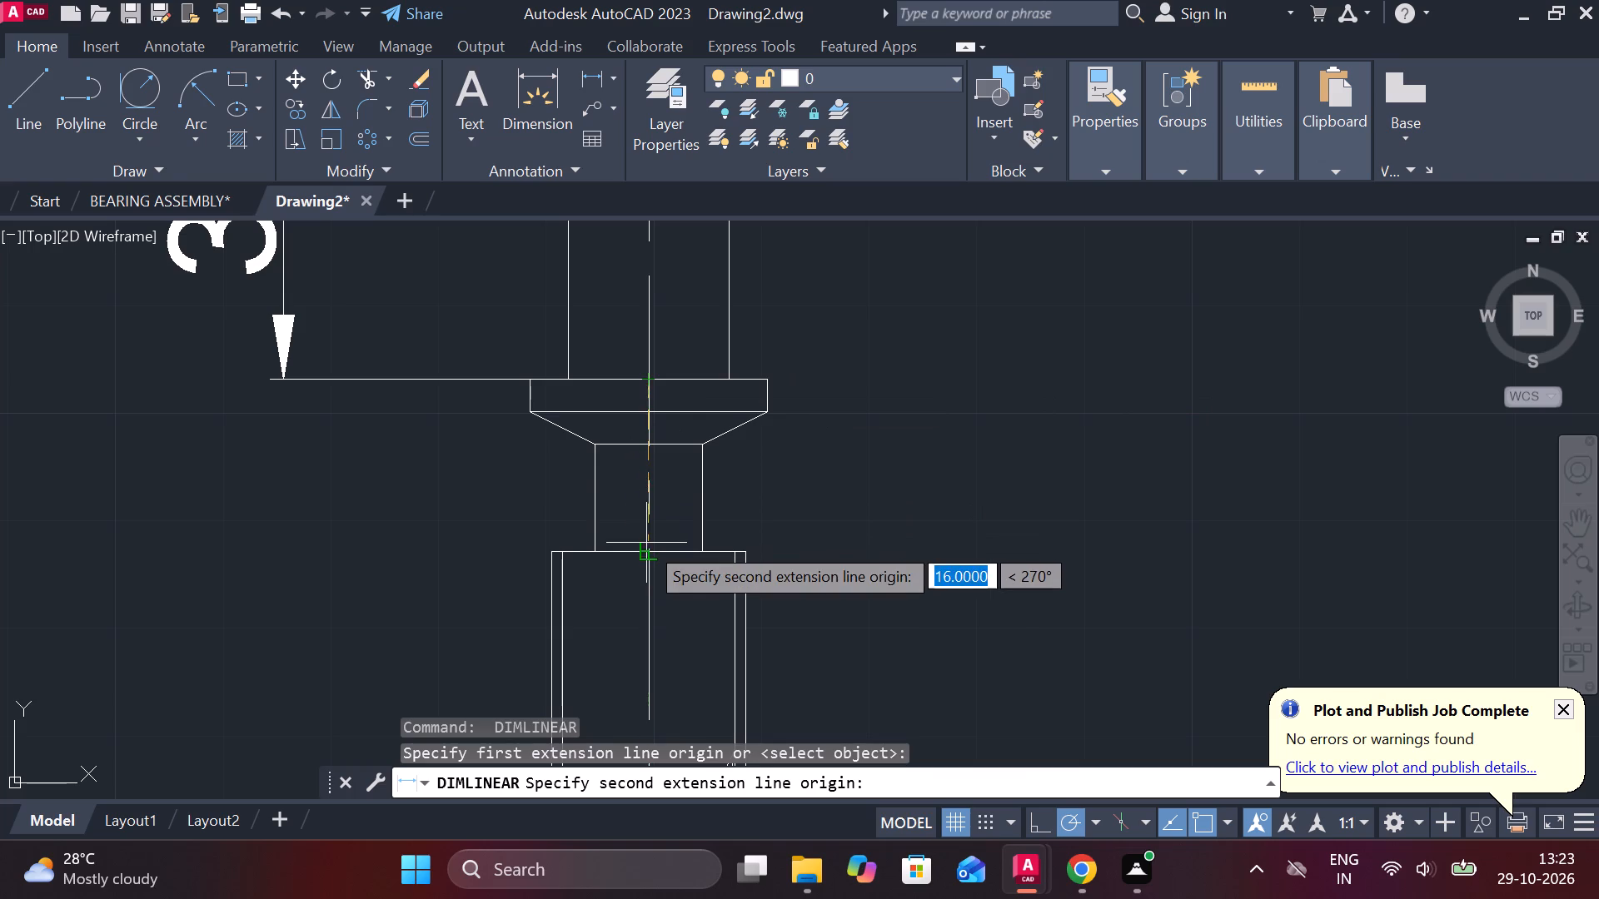
pyautogui.click(650, 547)
pyautogui.scroll(-2, 649, 544)
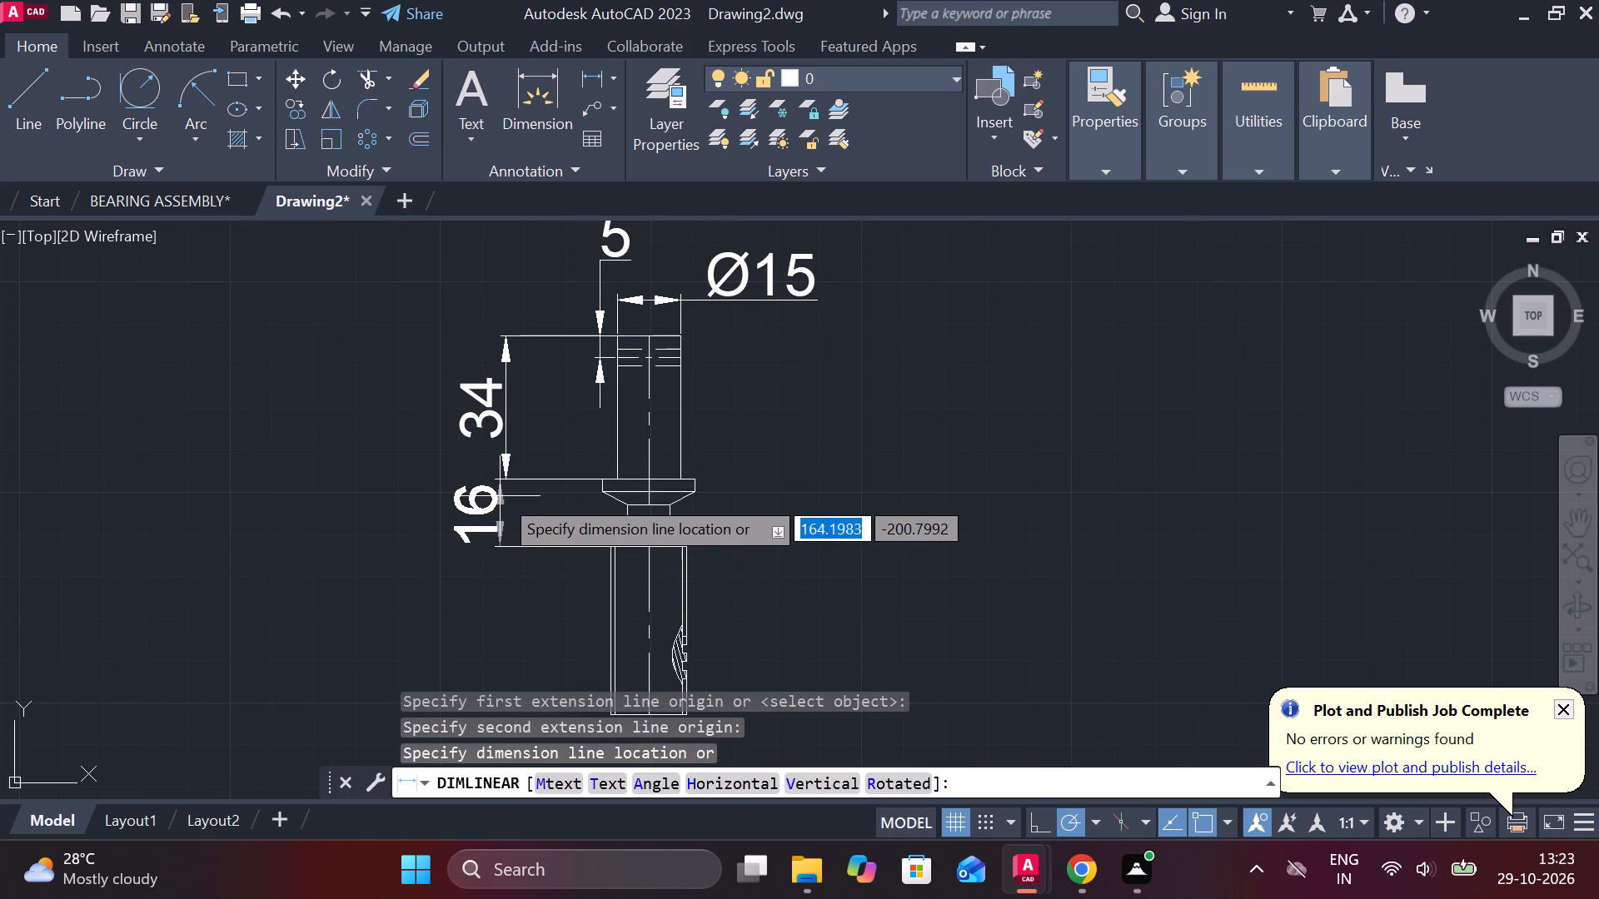
pyautogui.click(506, 484)
# Add a vertical linear dimension for the full length of the lower body, in line below the collar-and-neck dimension.
pyautogui.moveTo(591, 546); pyautogui.dragTo(609, 434, button='middle')
pyautogui.press('space')
pyautogui.click(670, 433)
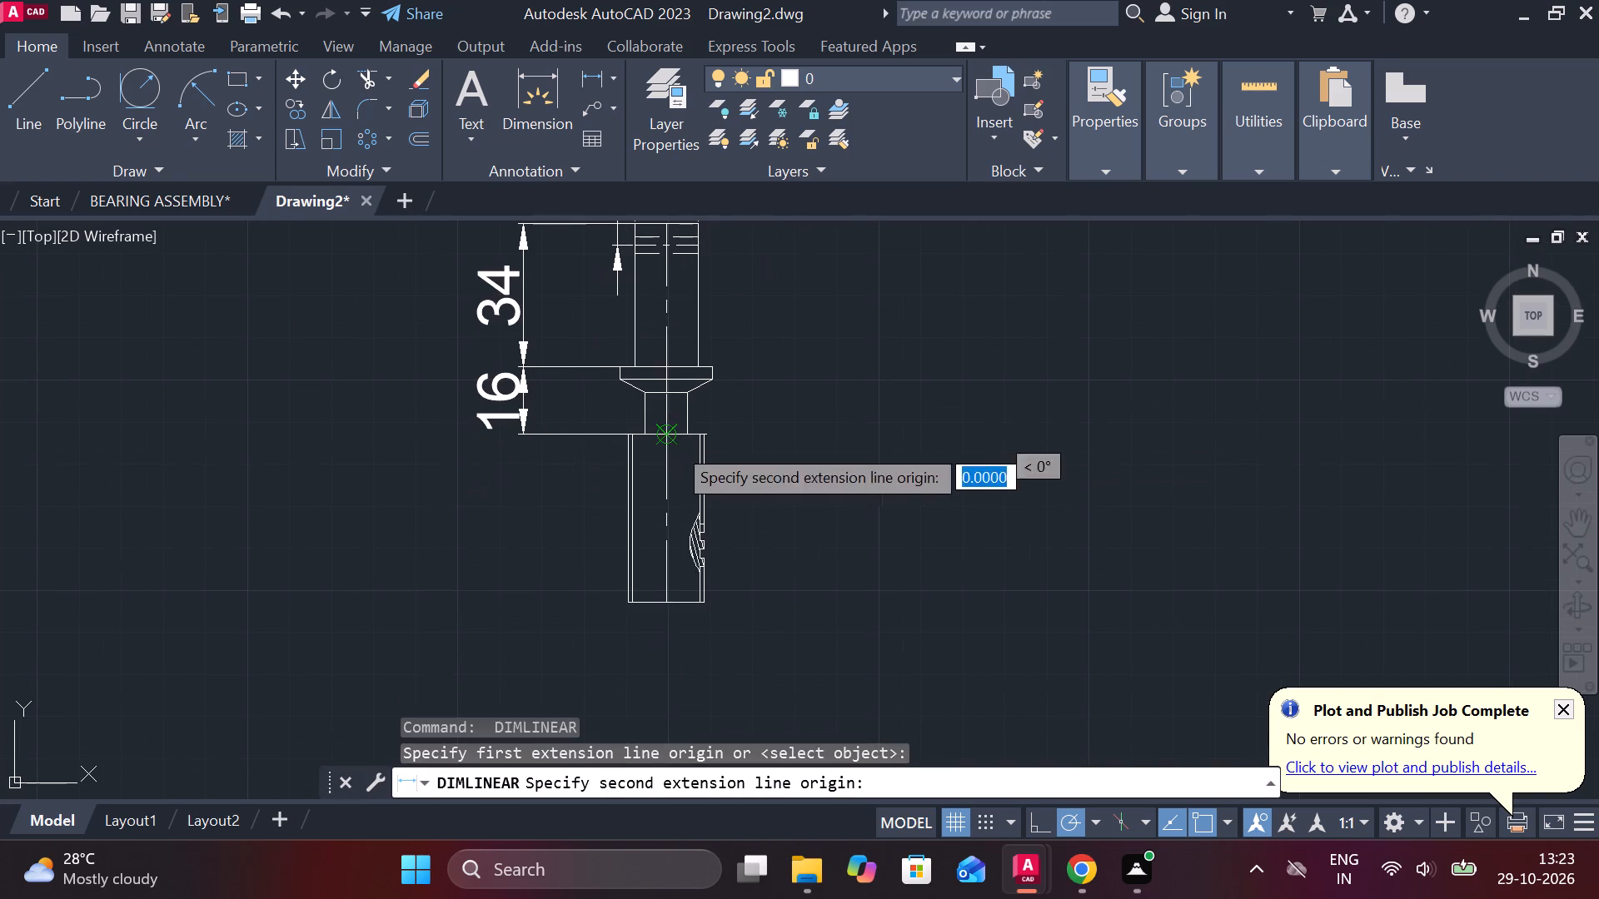
pyautogui.click(660, 607)
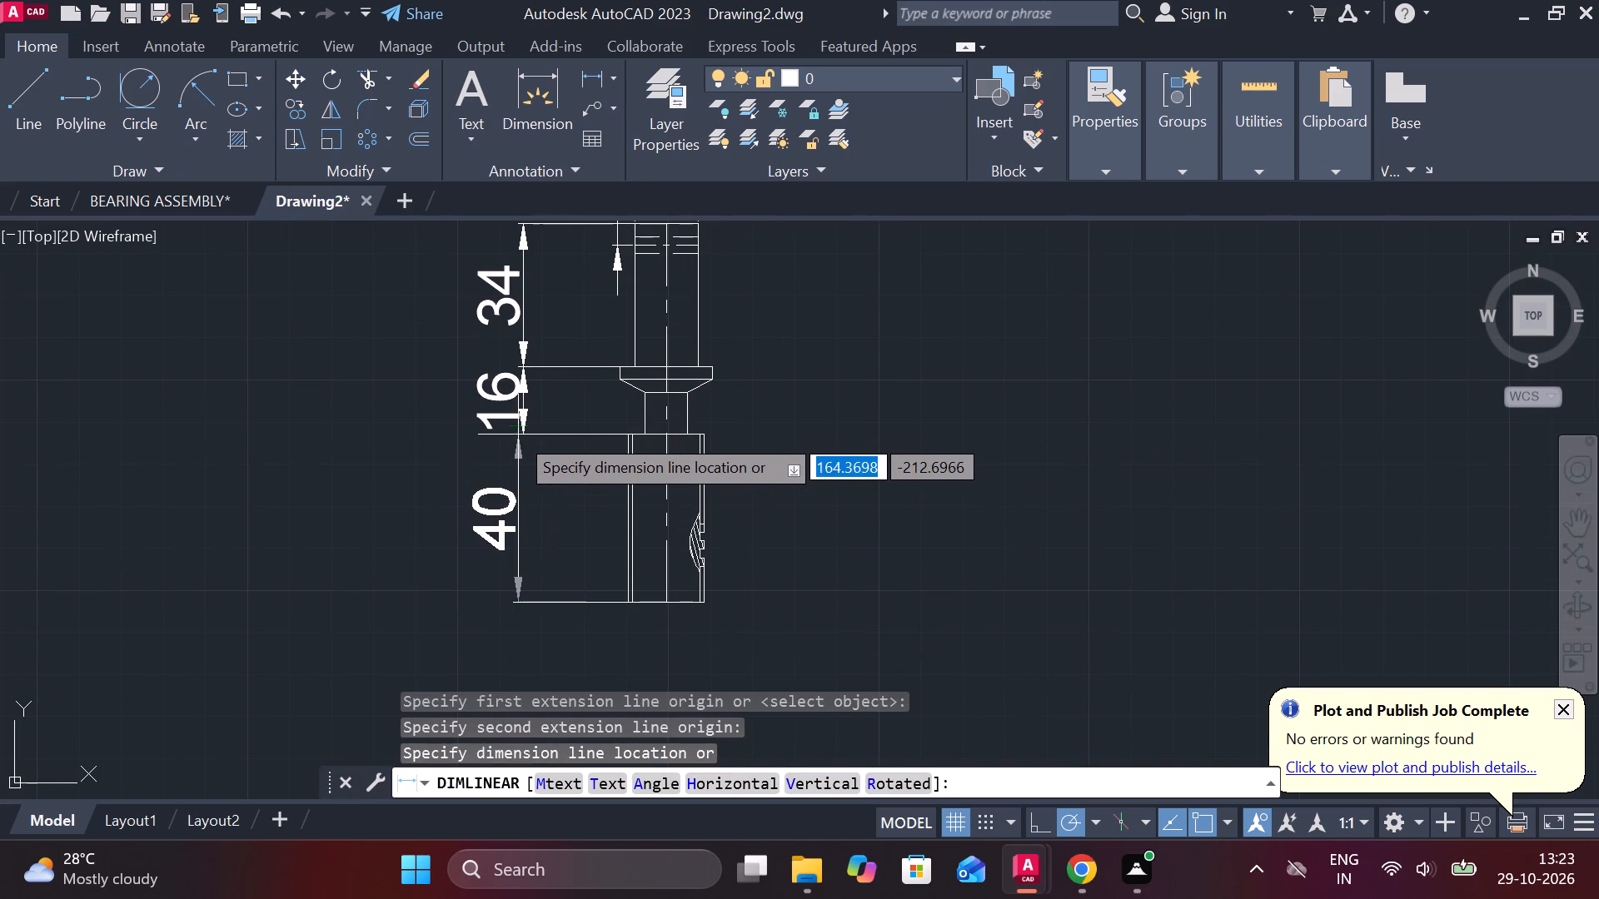
pyautogui.click(522, 434)
# Add a horizontal linear dimension across the narrow neck, with its text to the right of the pin.
pyautogui.moveTo(655, 526); pyautogui.dragTo(647, 402, button='middle')
pyautogui.press('space')
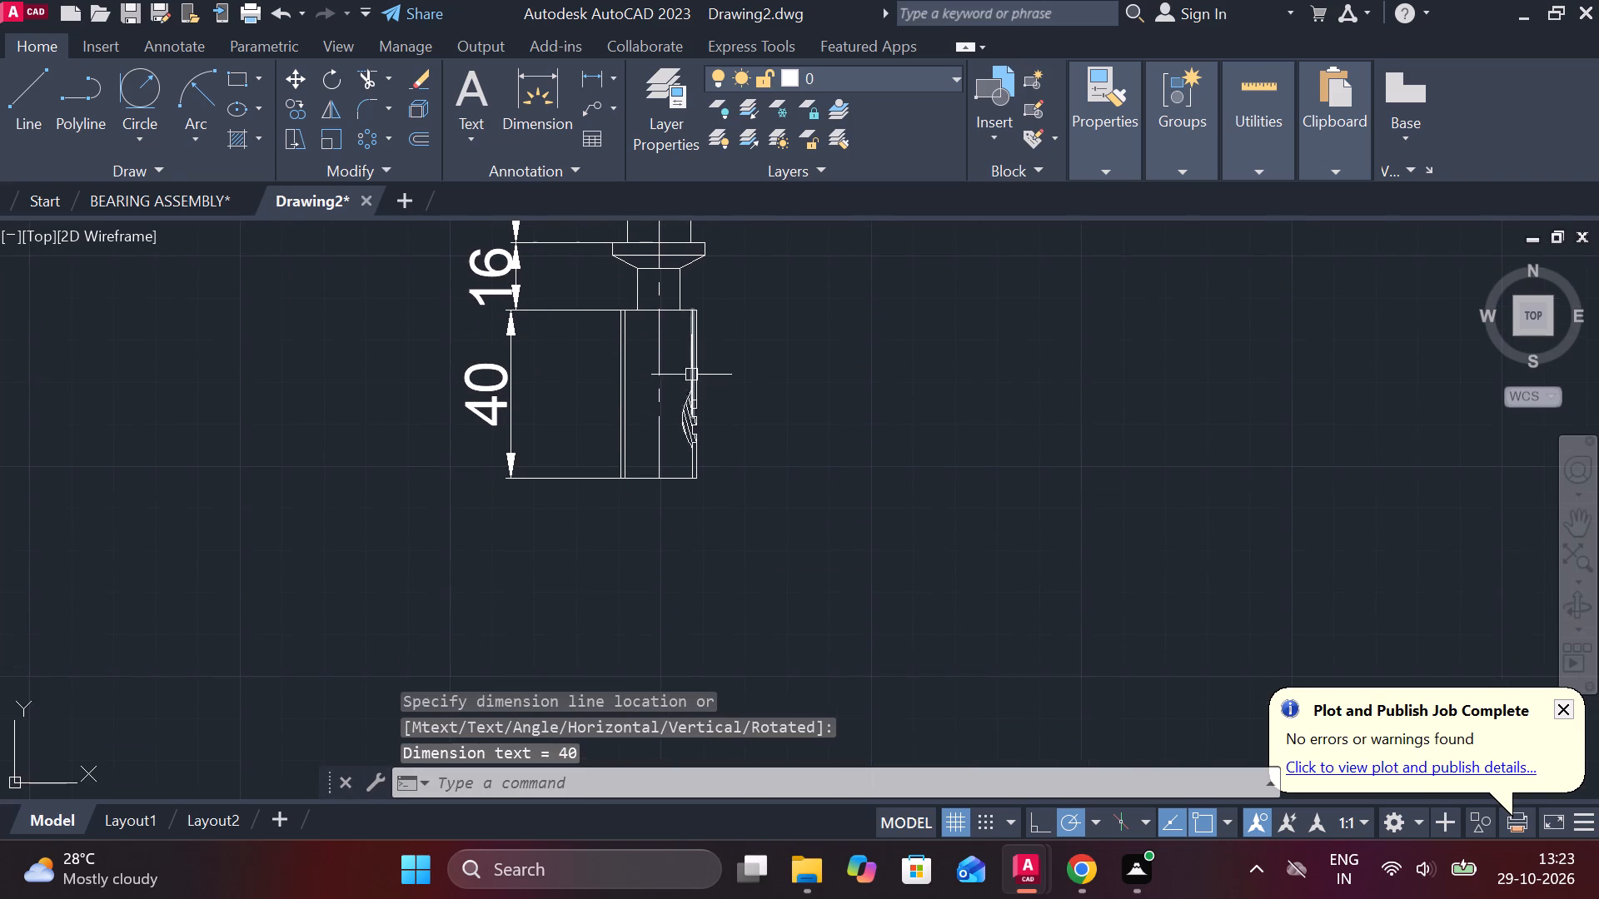
pyautogui.scroll(1, 679, 258)
pyautogui.click(612, 306)
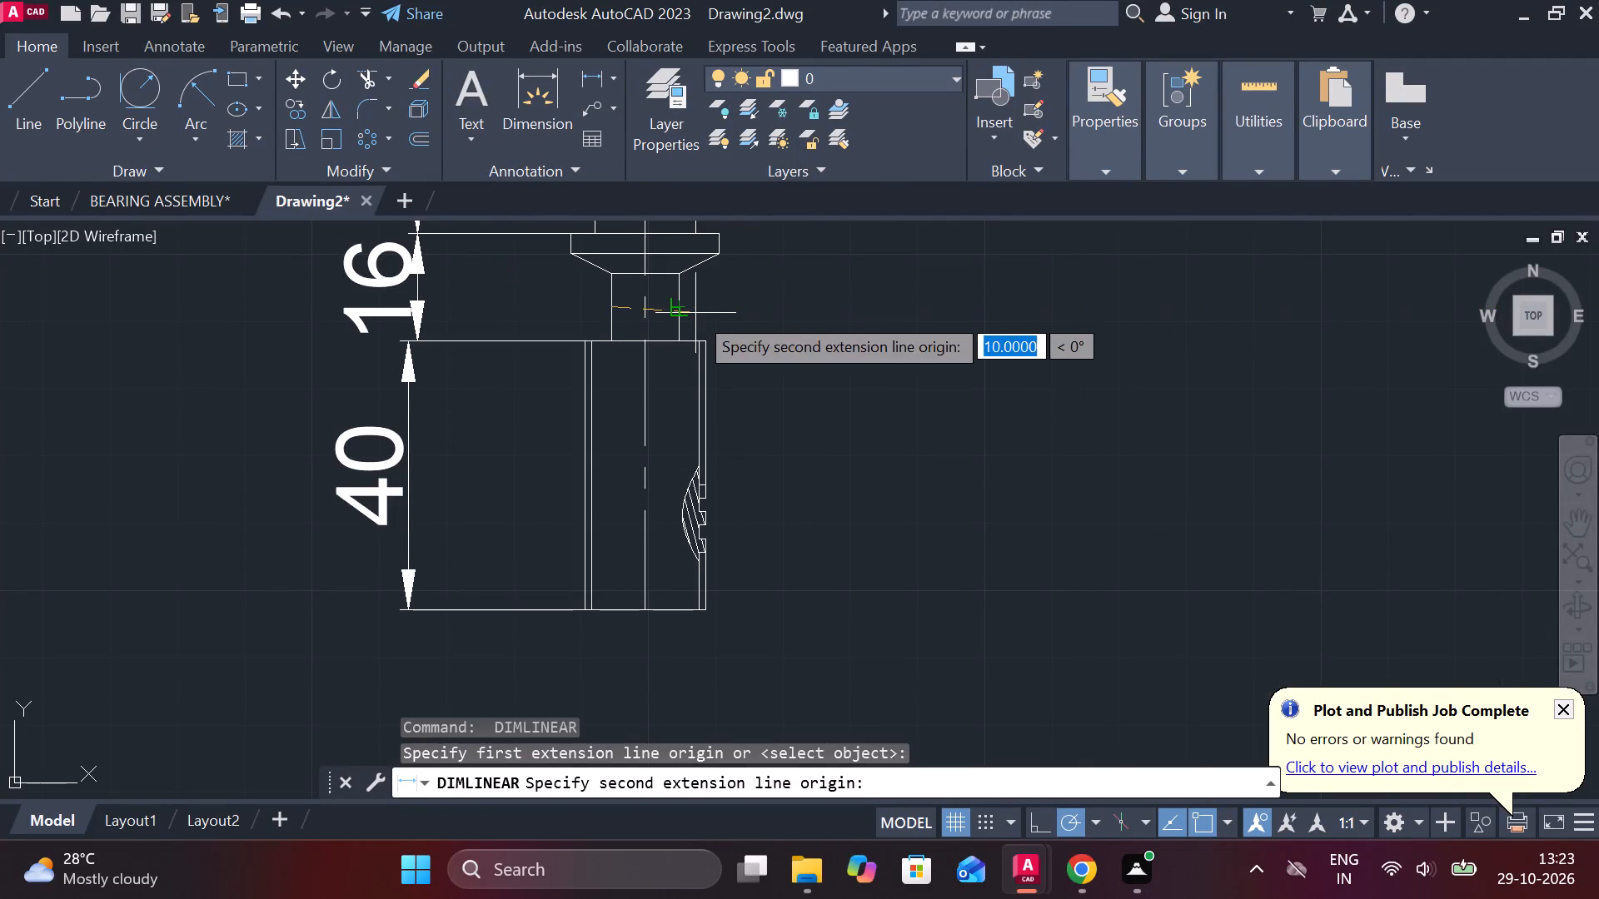
pyautogui.click(695, 313)
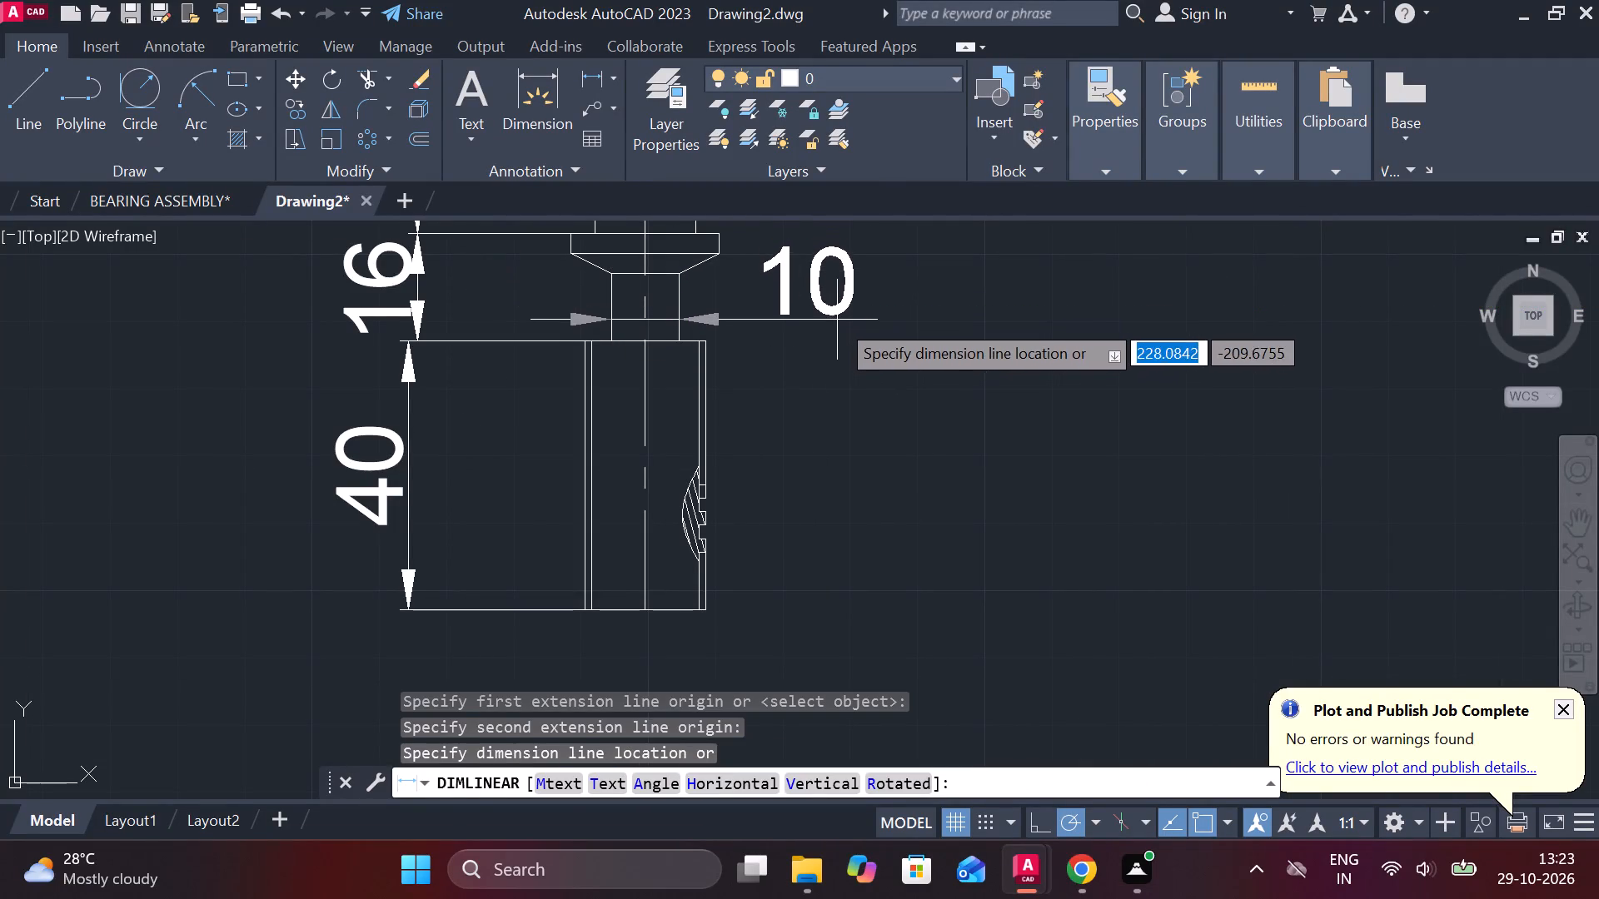
pyautogui.click(837, 320)
# Add a diameter symbol in front of the neck width dimension's text.
pyautogui.doubleClick(789, 281)
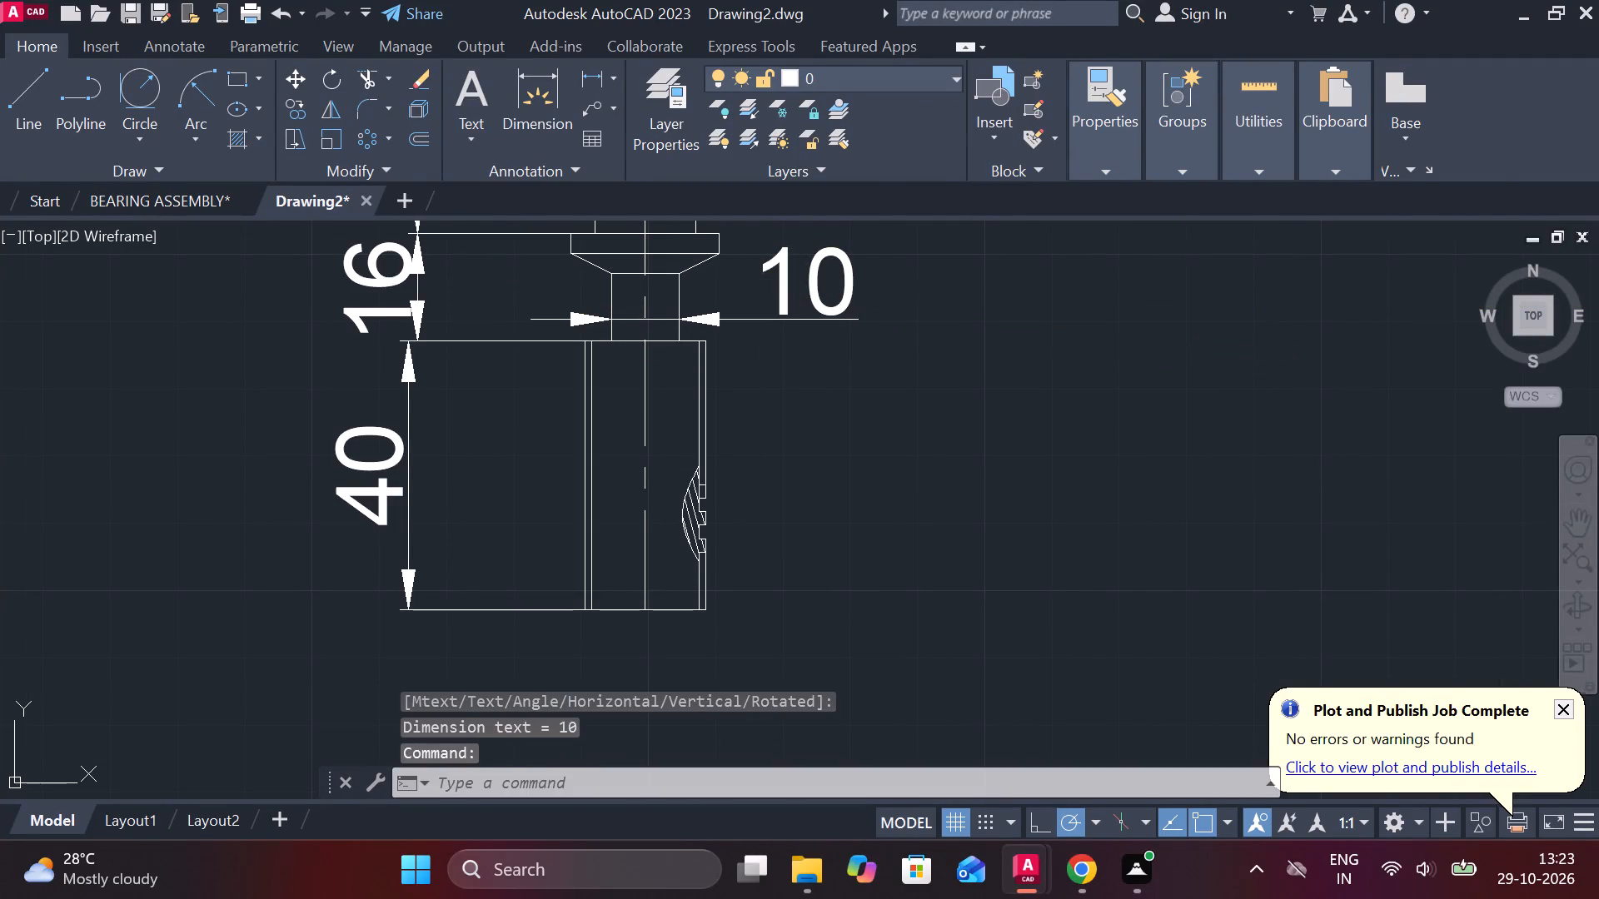
pyautogui.click(1073, 137)
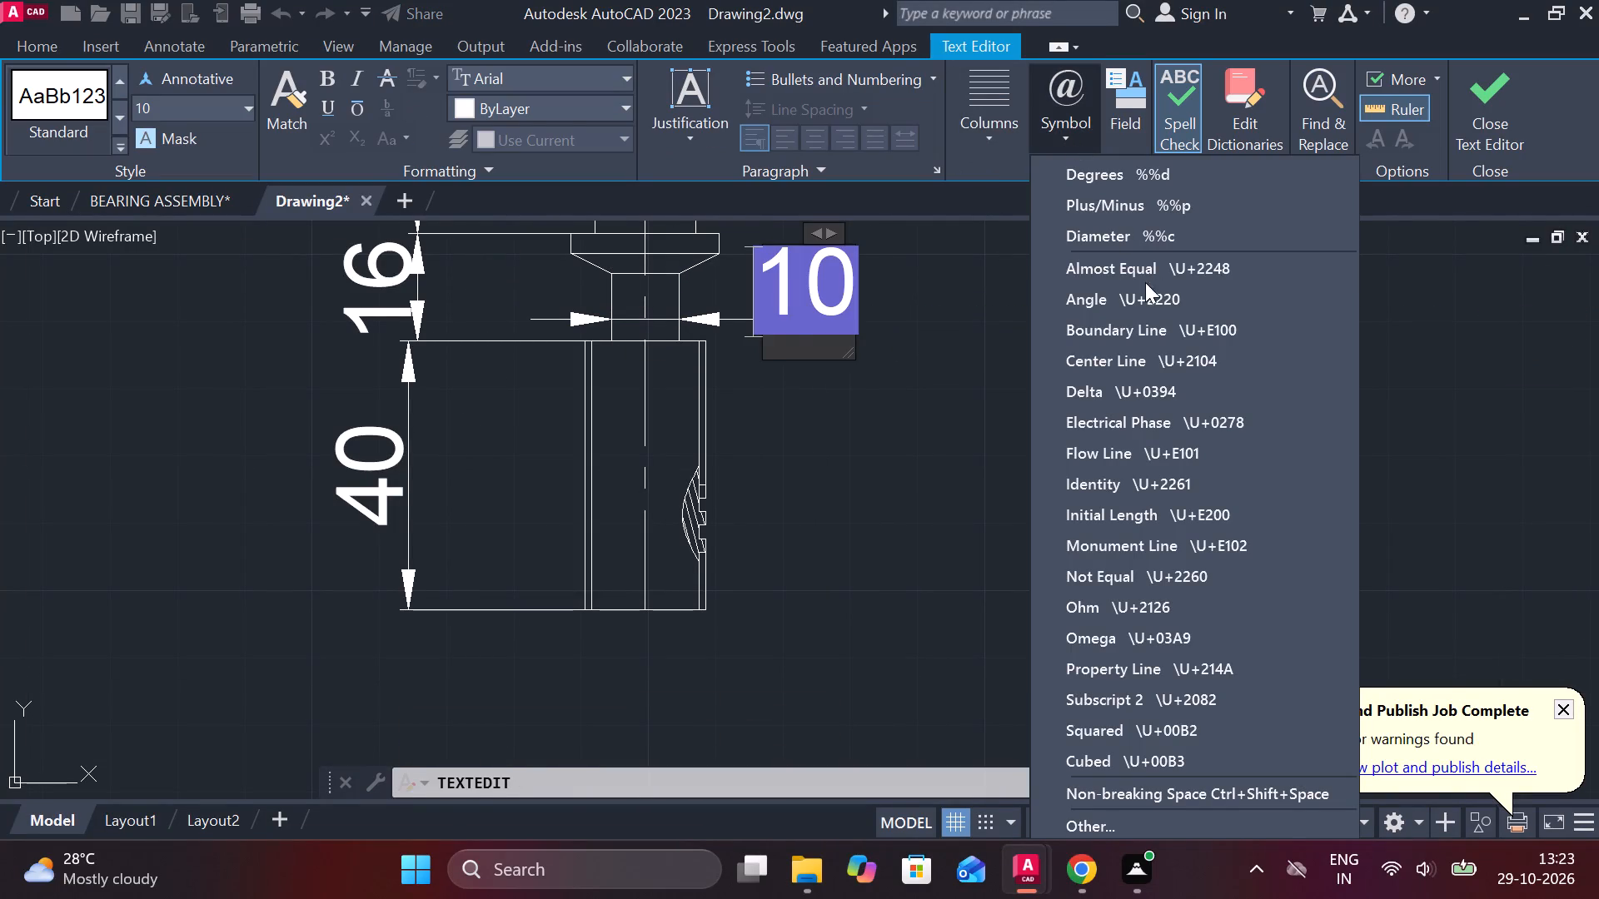
pyautogui.click(1102, 238)
pyautogui.click(1466, 122)
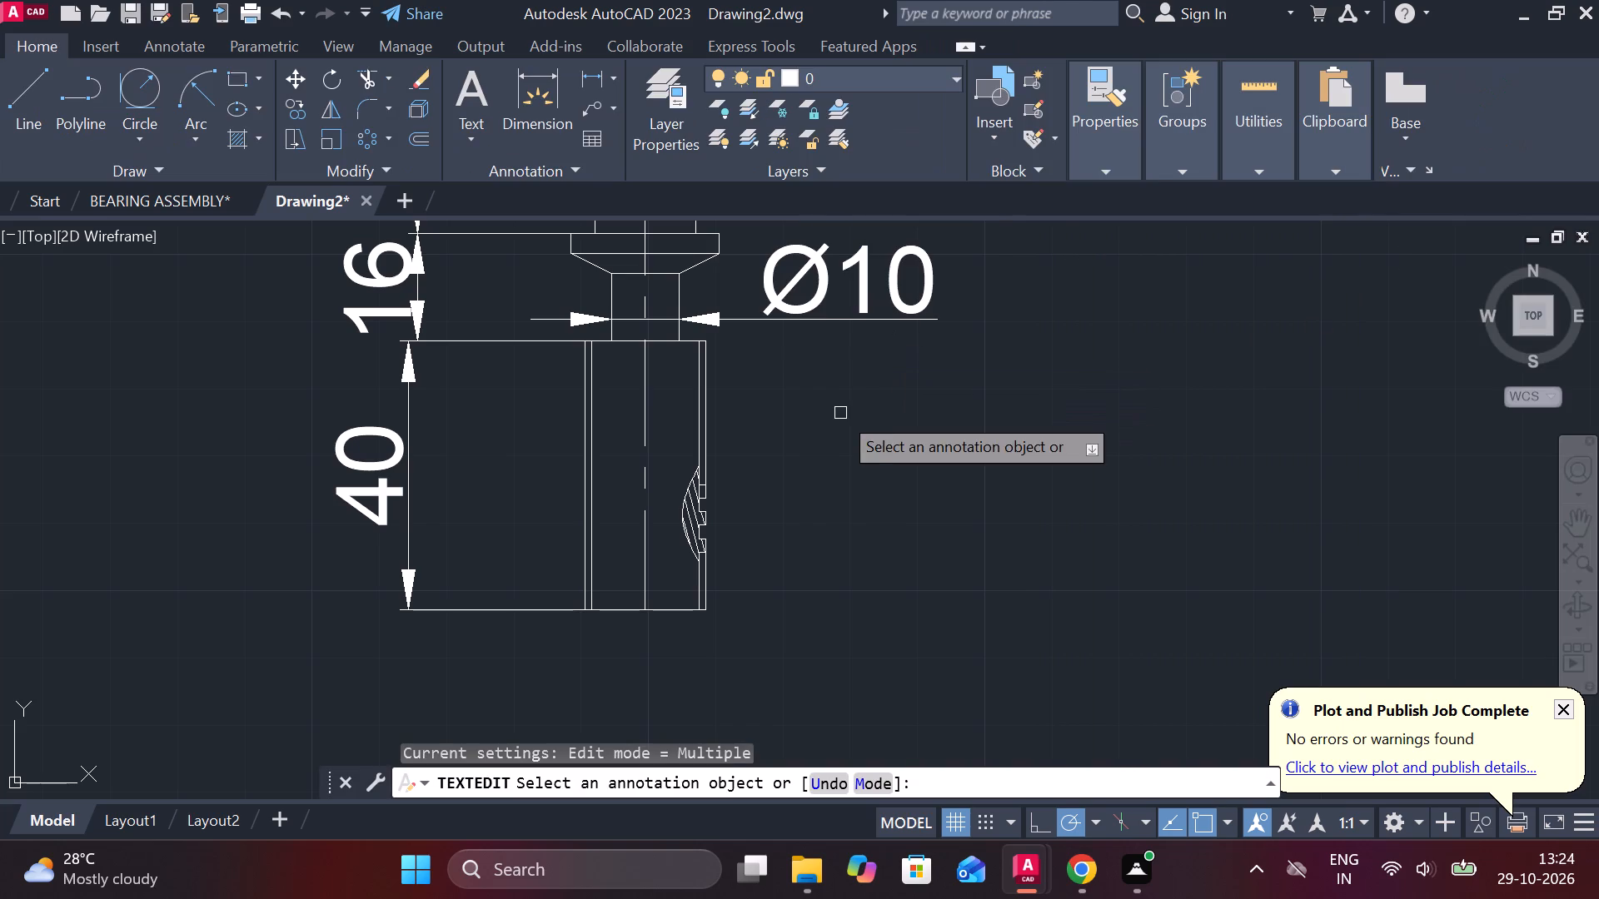
pyautogui.press('Escape')
# Add a horizontal linear dimension across the collar's full width, placed just above the collar.
pyautogui.moveTo(858, 446); pyautogui.dragTo(863, 567, button='middle')
pyautogui.scroll(2, 659, 374)
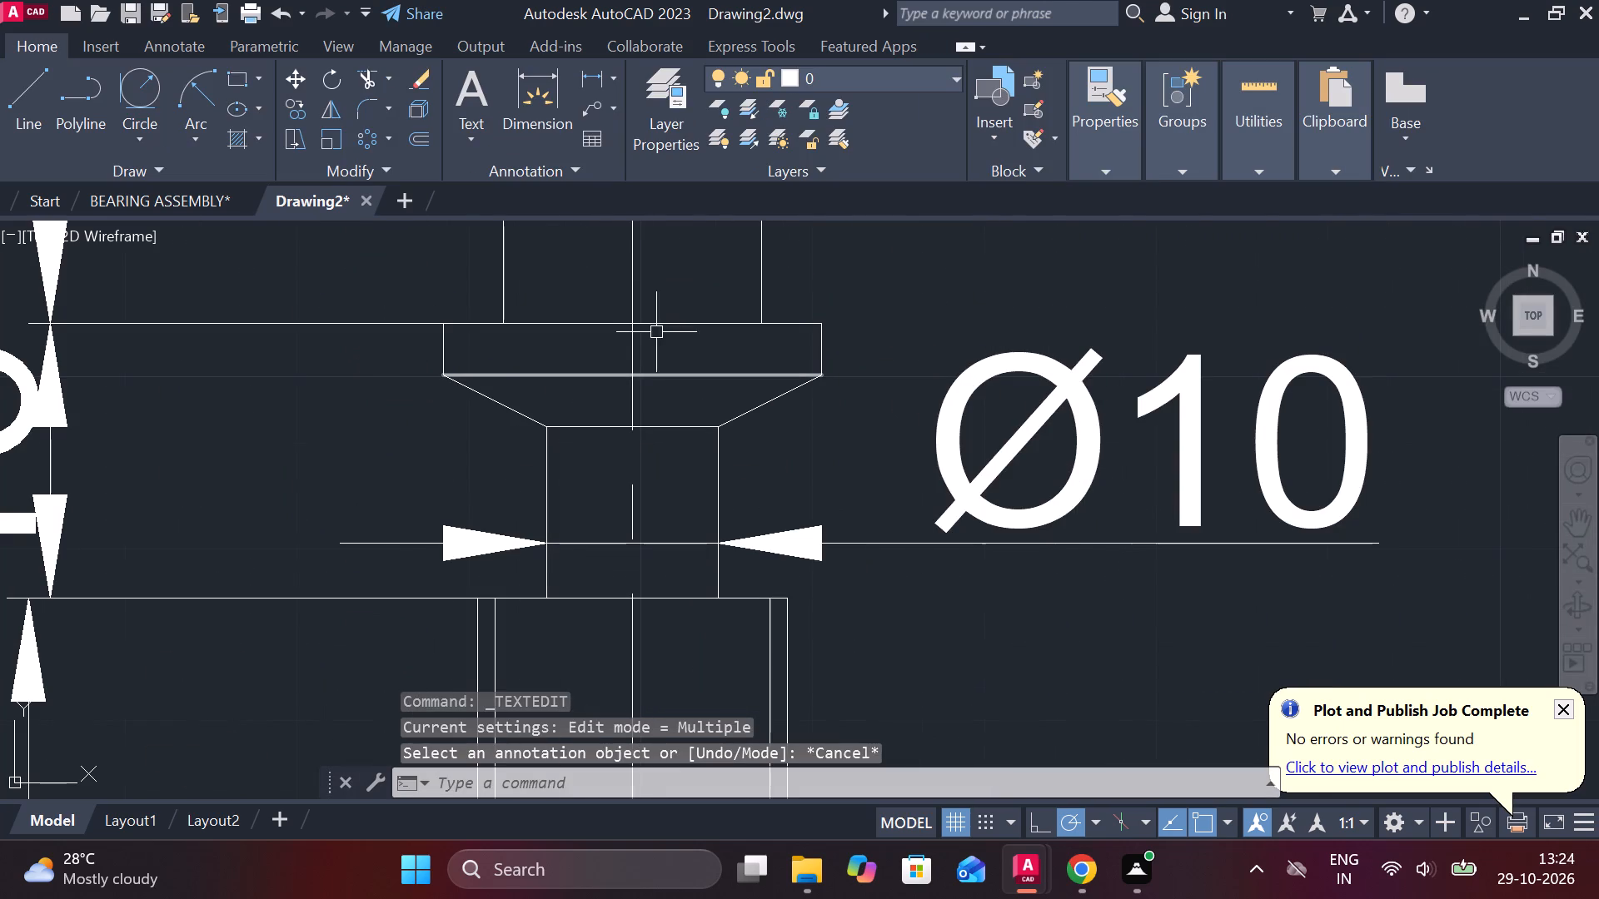
pyautogui.click(588, 92)
pyautogui.click(436, 320)
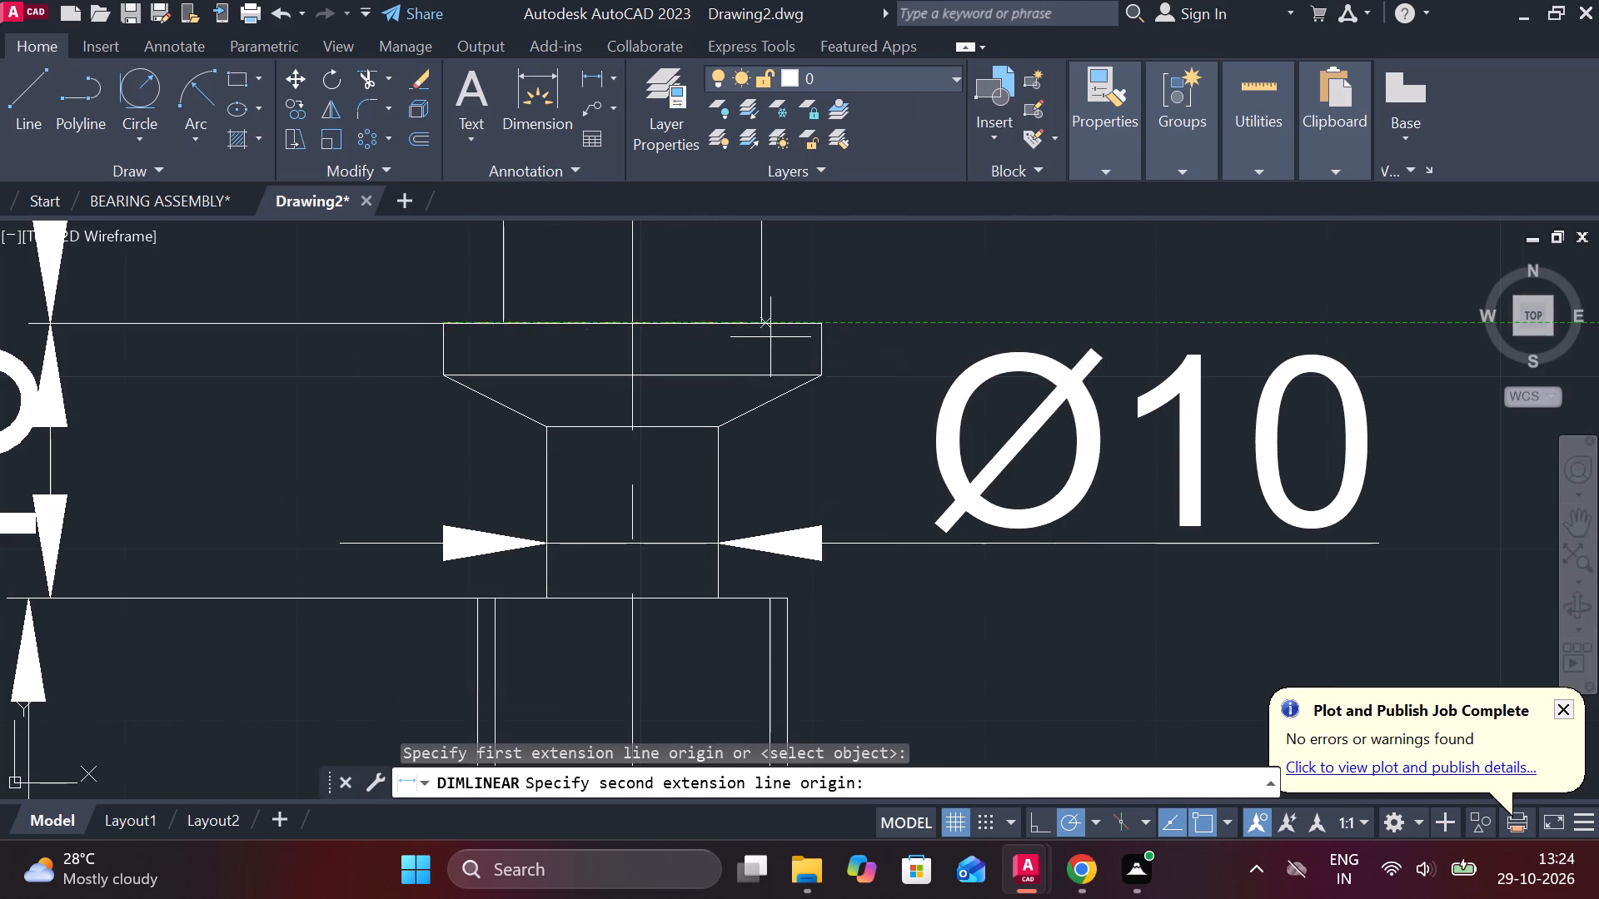
pyautogui.click(822, 326)
pyautogui.moveTo(818, 325); pyautogui.dragTo(781, 545, button='middle')
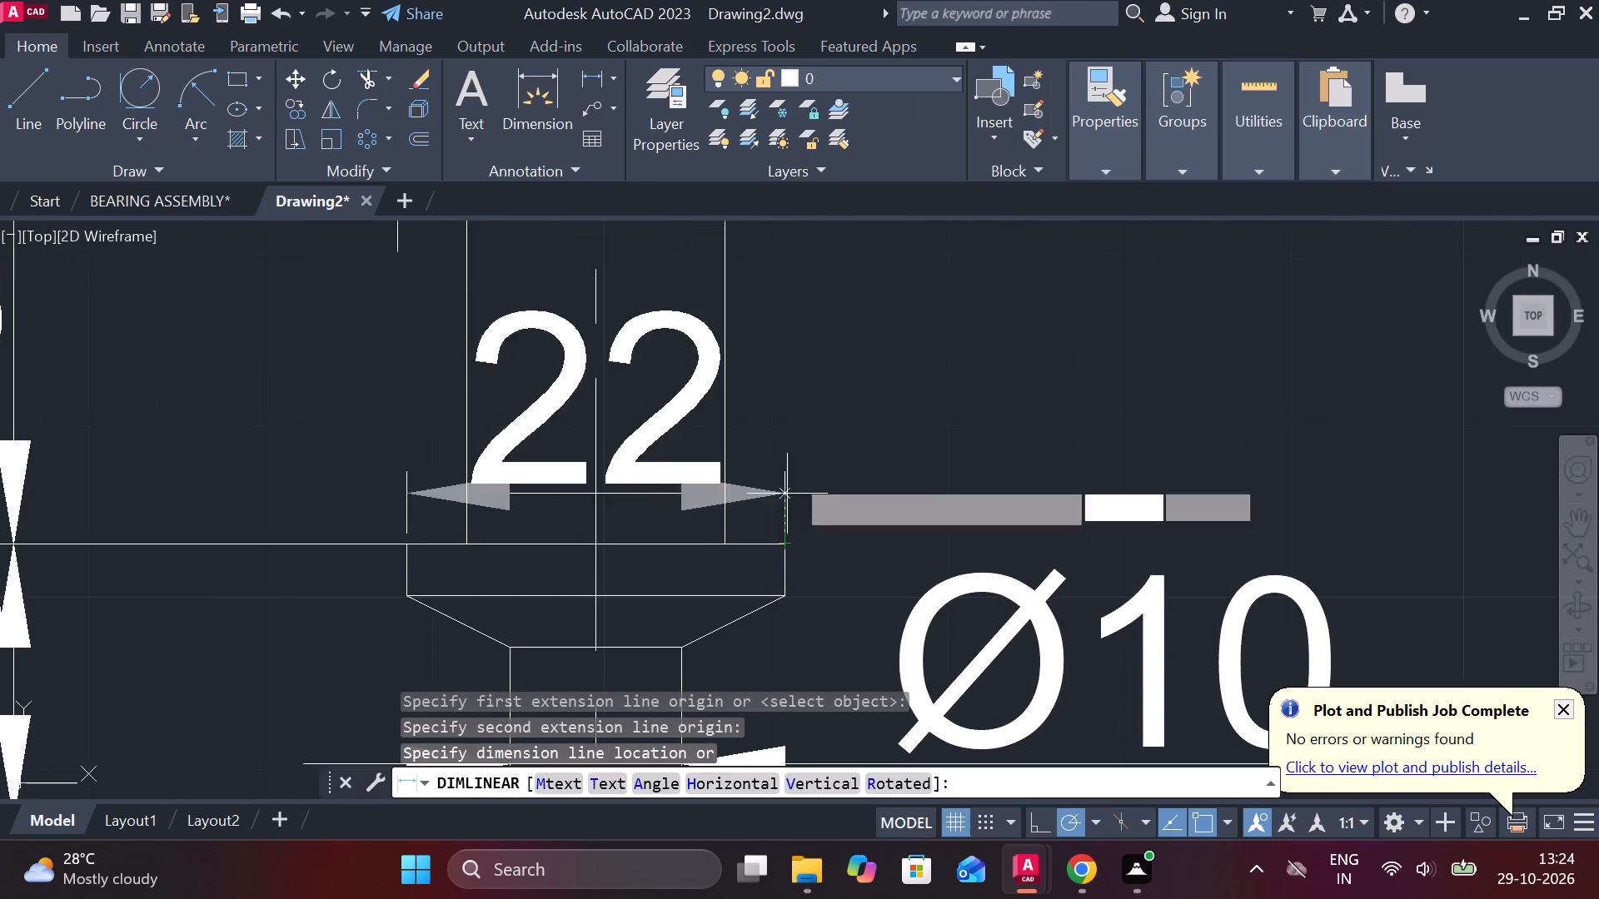
pyautogui.scroll(-1, 792, 473)
pyautogui.click(811, 416)
# Add a diameter symbol in front of the collar width dimension's text.
pyautogui.doubleClick(739, 354)
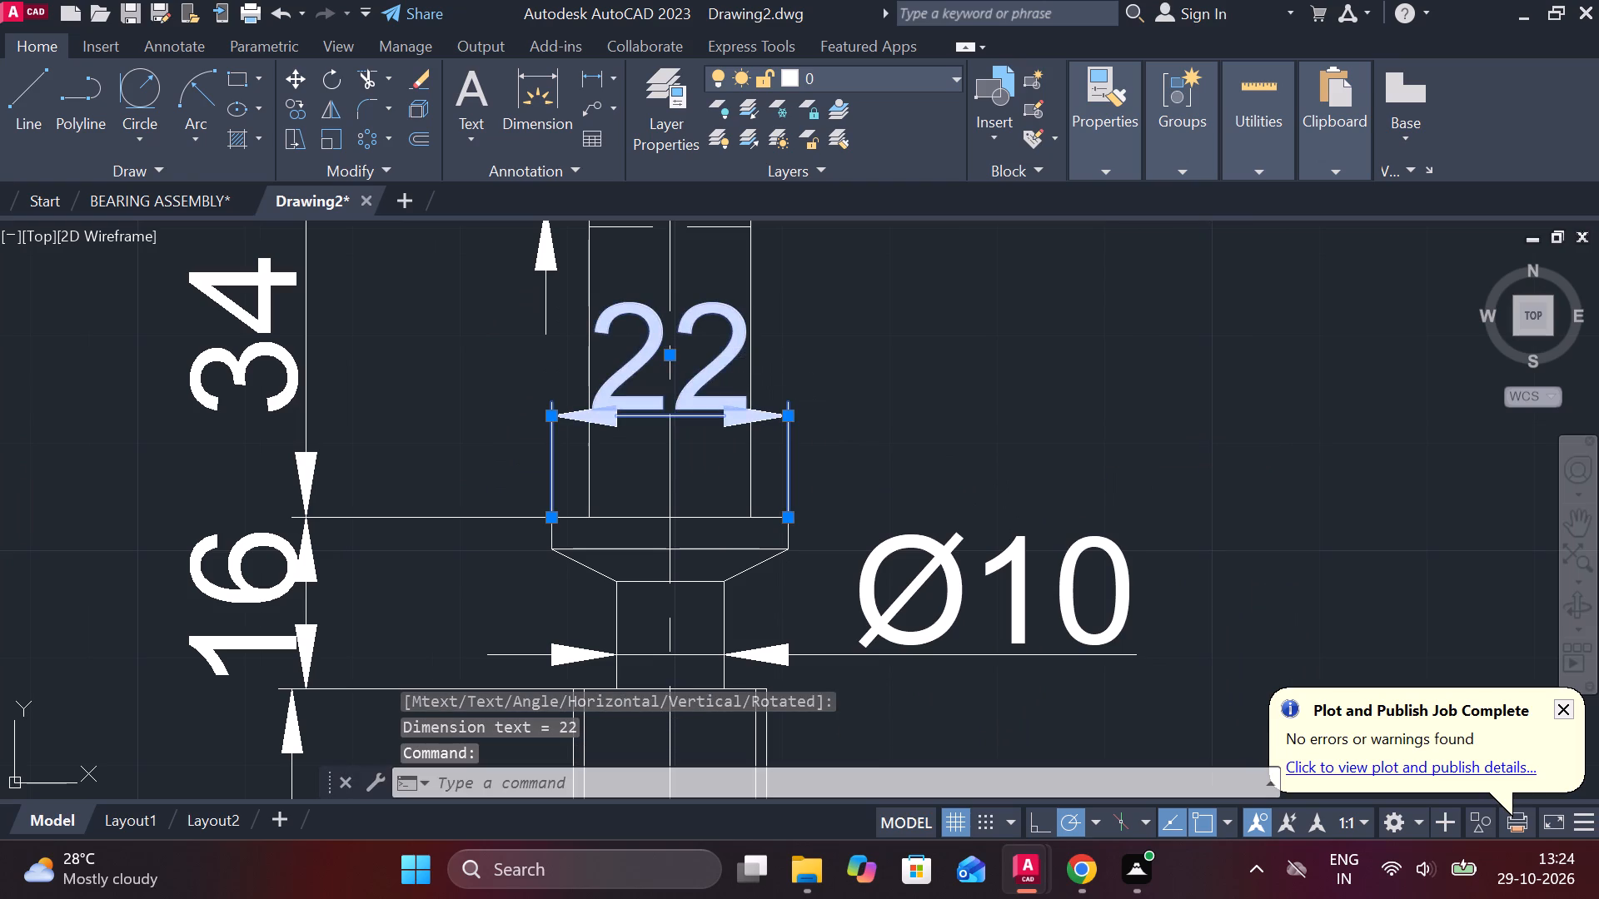
pyautogui.click(1062, 148)
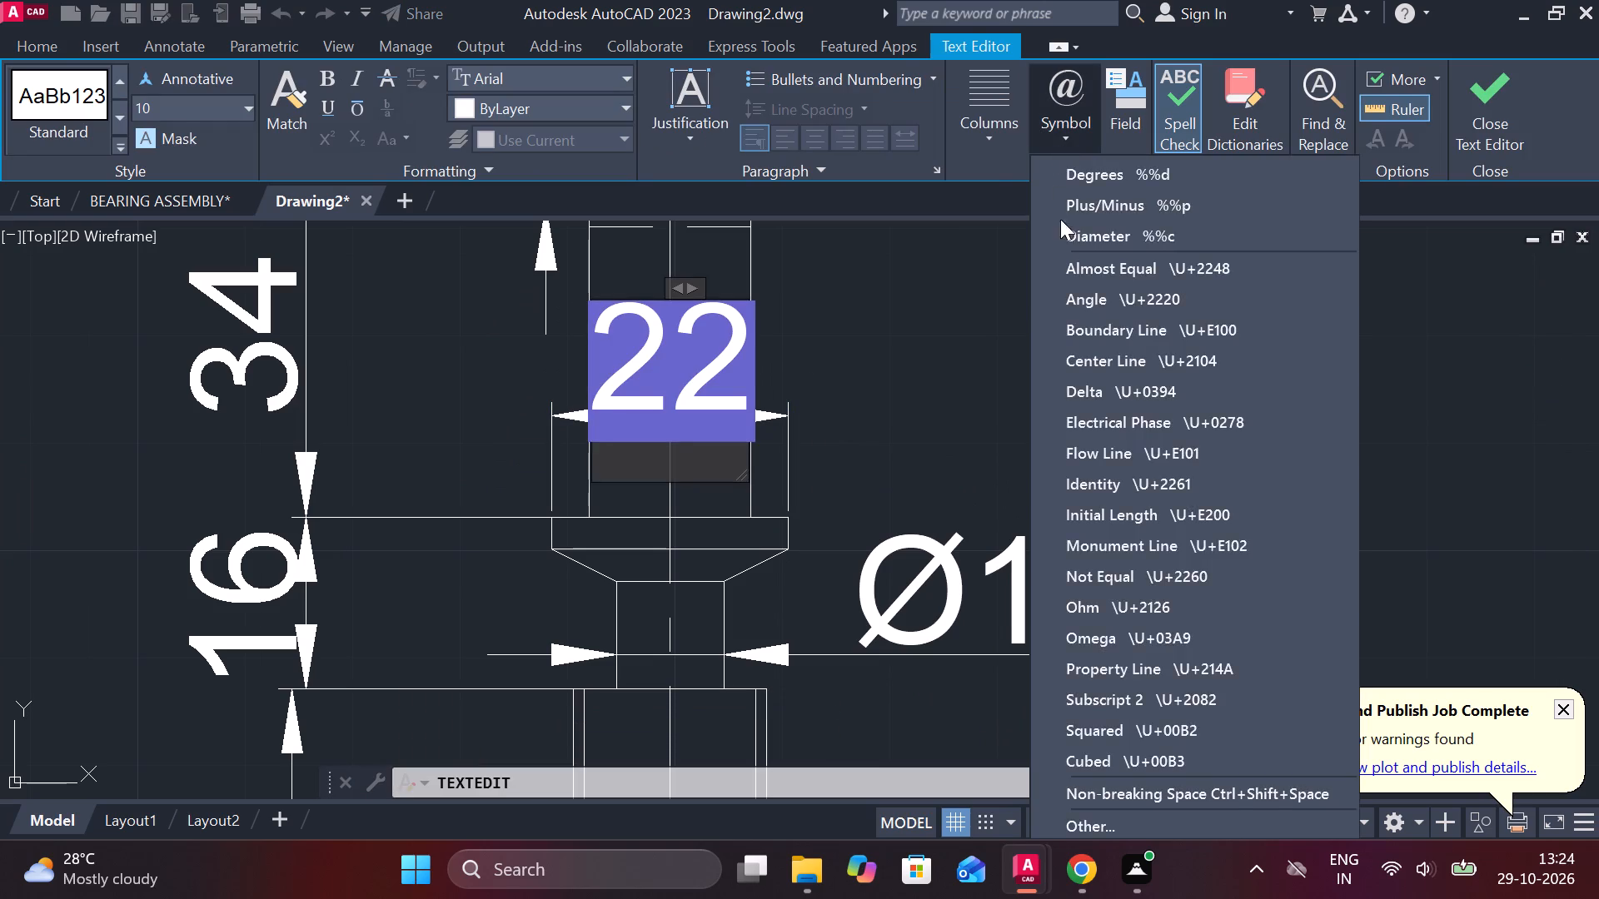
pyautogui.doubleClick(1072, 236)
pyautogui.scroll(-2, 1320, 321)
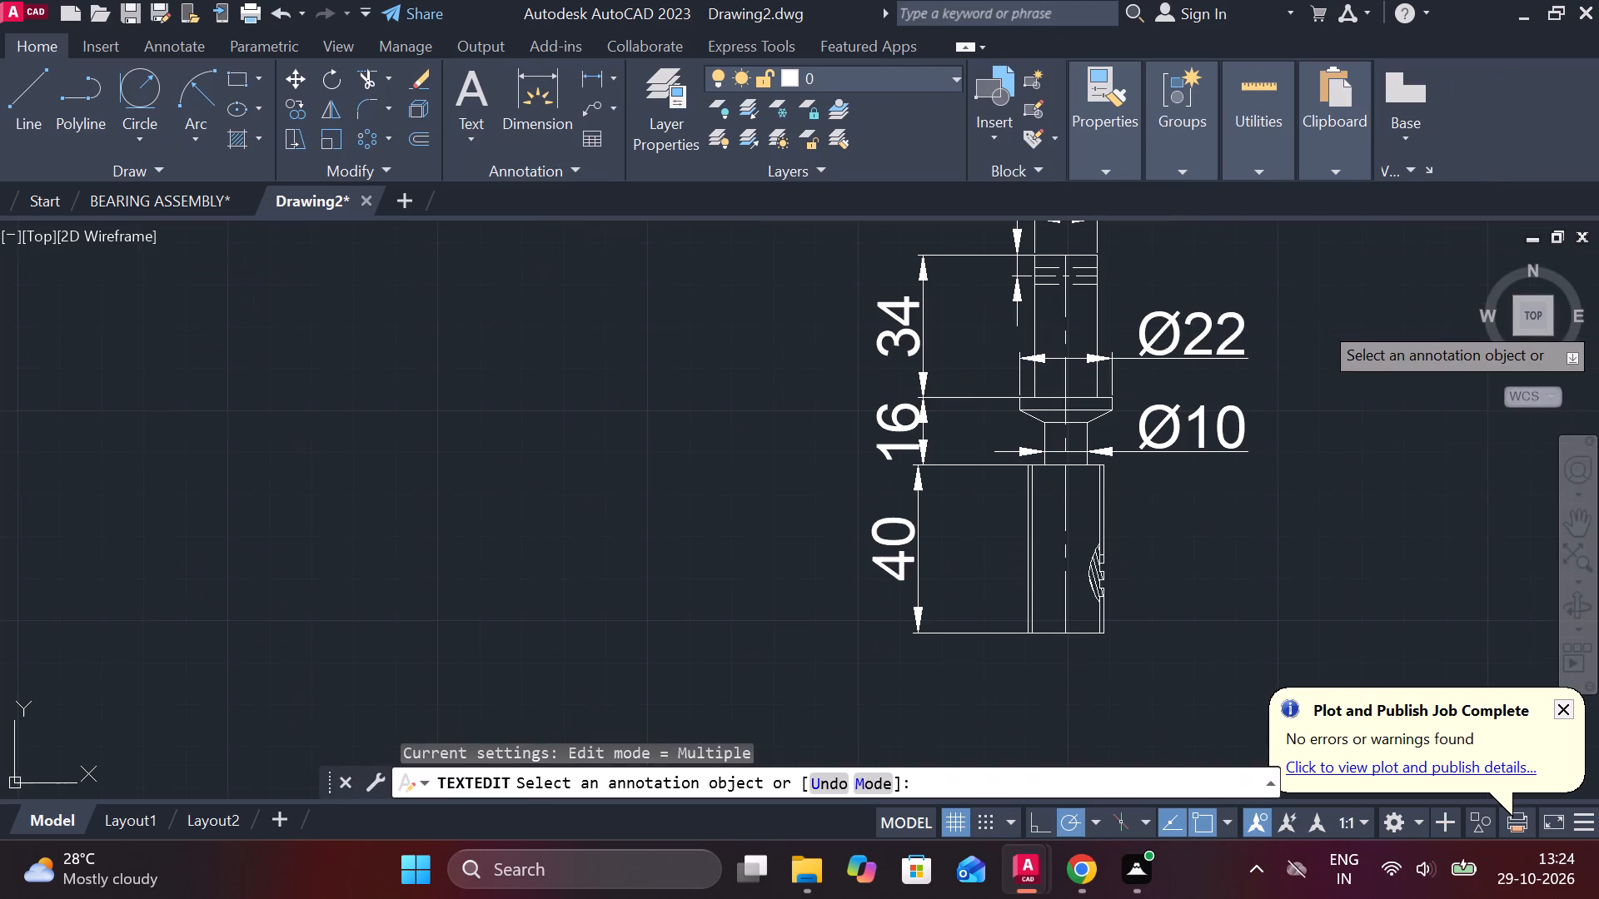
pyautogui.press('Escape')
# Add a vertical linear dimension for the height of the collar's straight-sided band, placed between the collar and the length dimensions.
pyautogui.moveTo(1168, 489); pyautogui.dragTo(1075, 464, button='middle')
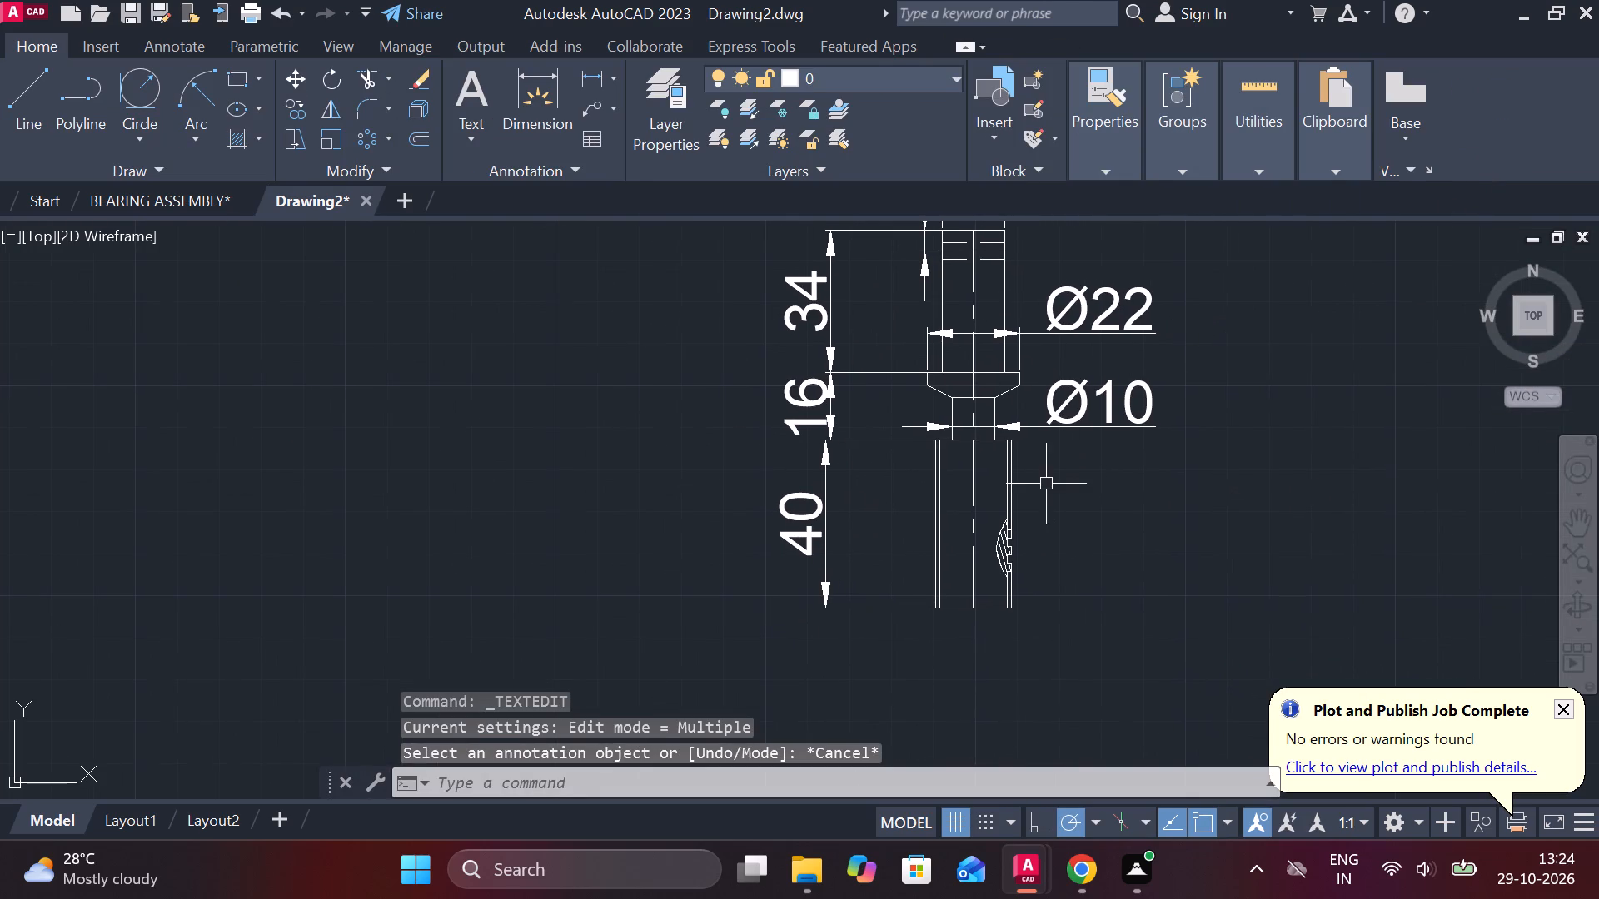
pyautogui.scroll(1, 904, 418)
pyautogui.click(590, 77)
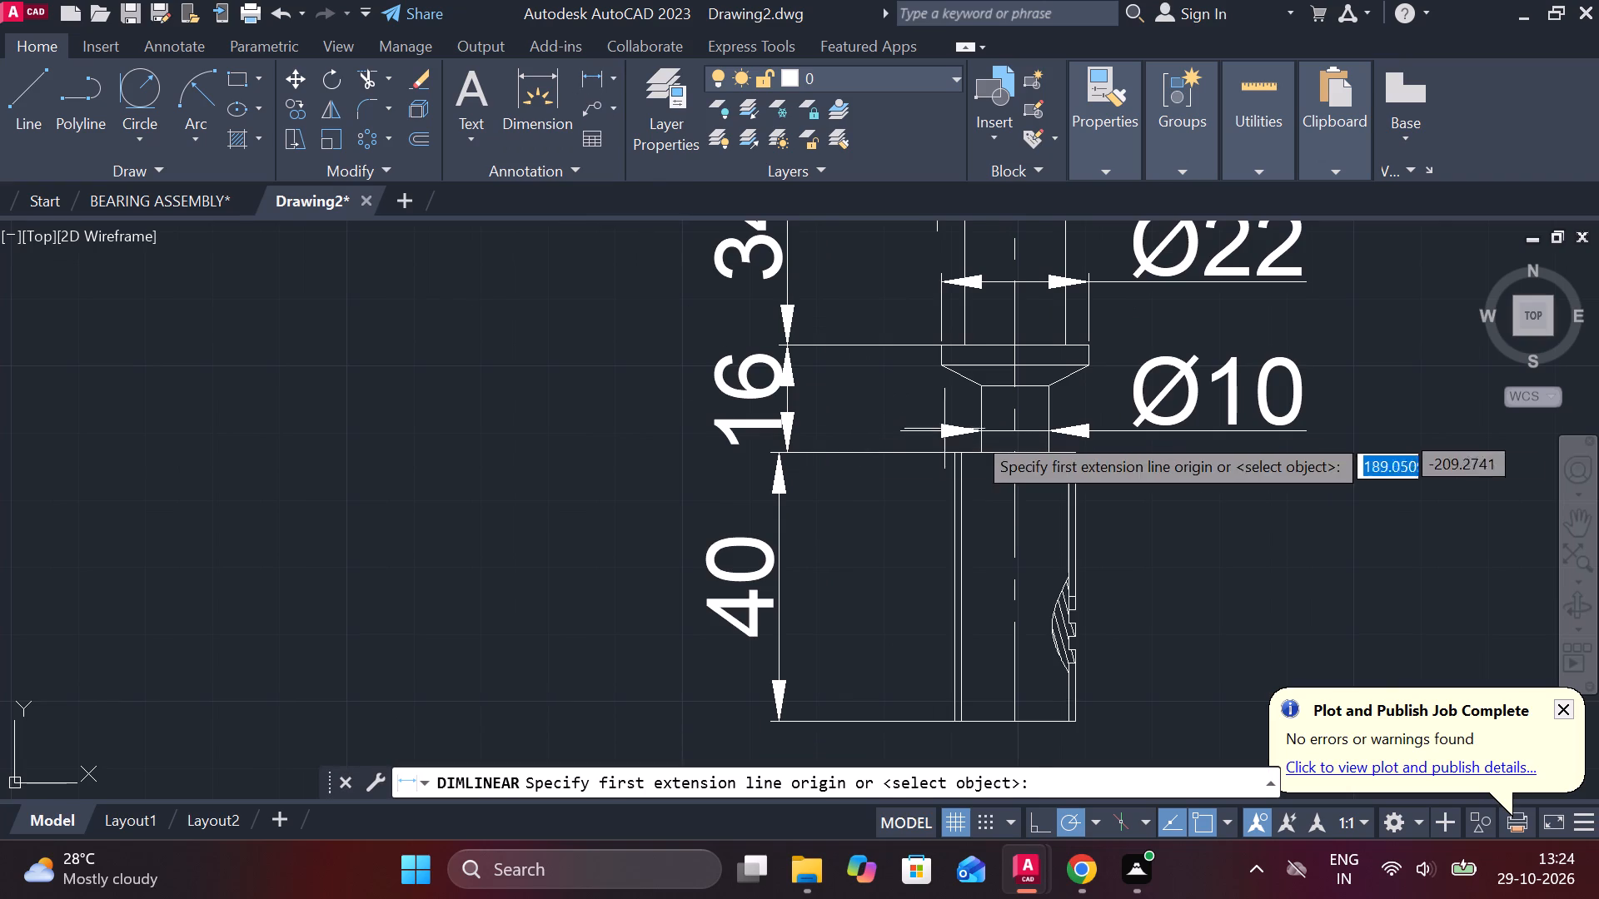
pyautogui.scroll(2, 976, 433)
pyautogui.moveTo(917, 264); pyautogui.dragTo(929, 302, button='middle')
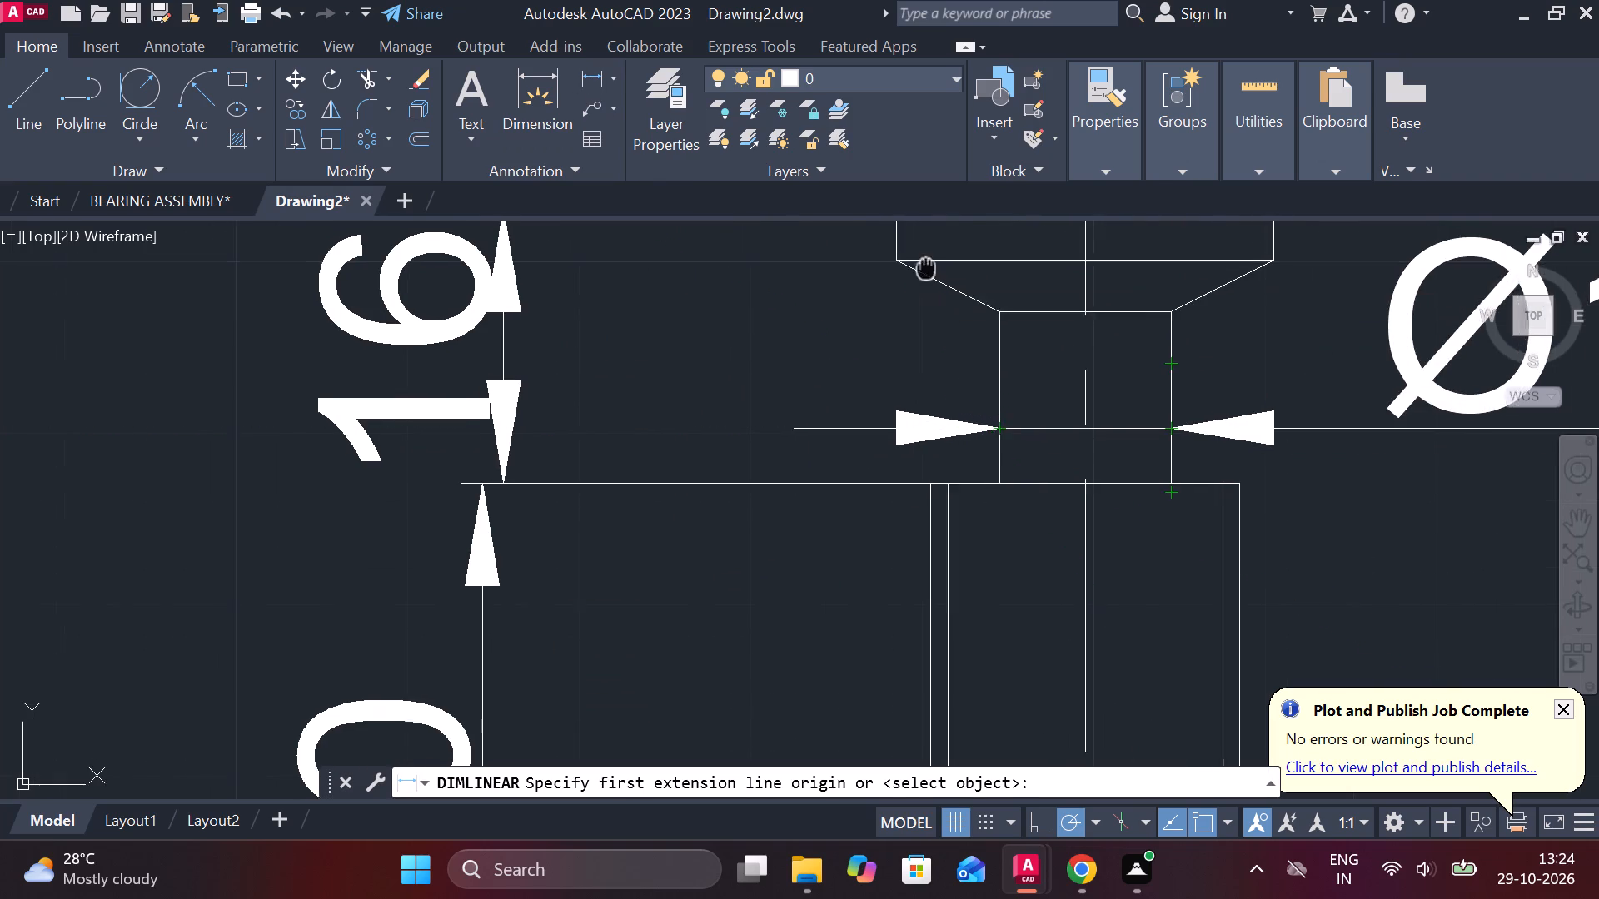
pyautogui.moveTo(929, 302); pyautogui.dragTo(914, 390, button='middle')
pyautogui.click(1083, 338)
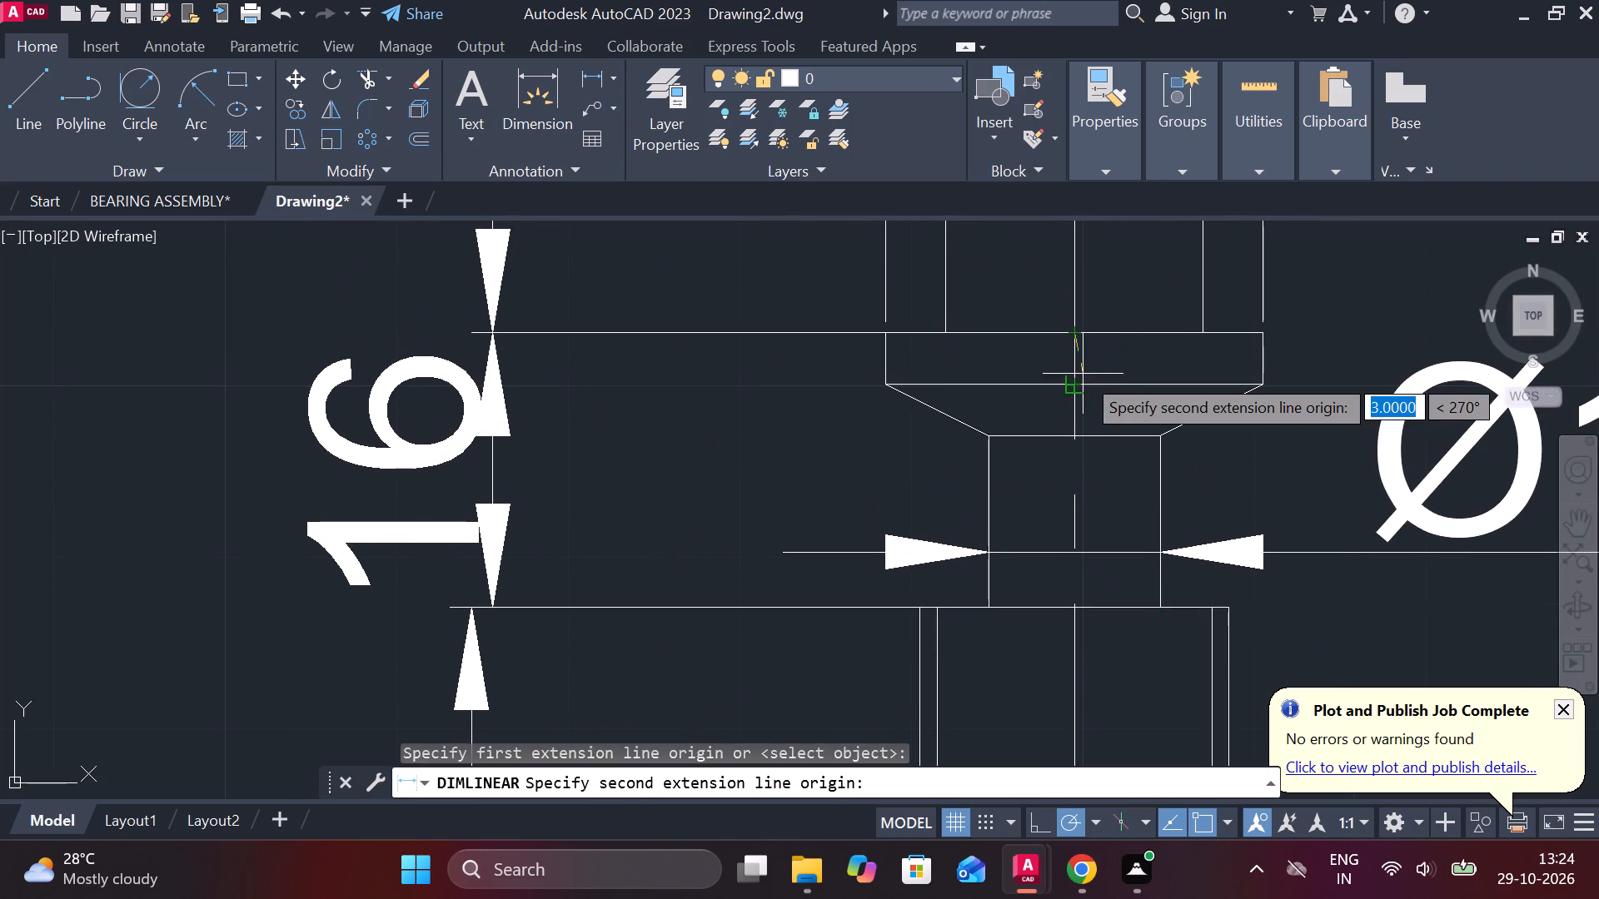
pyautogui.click(1083, 383)
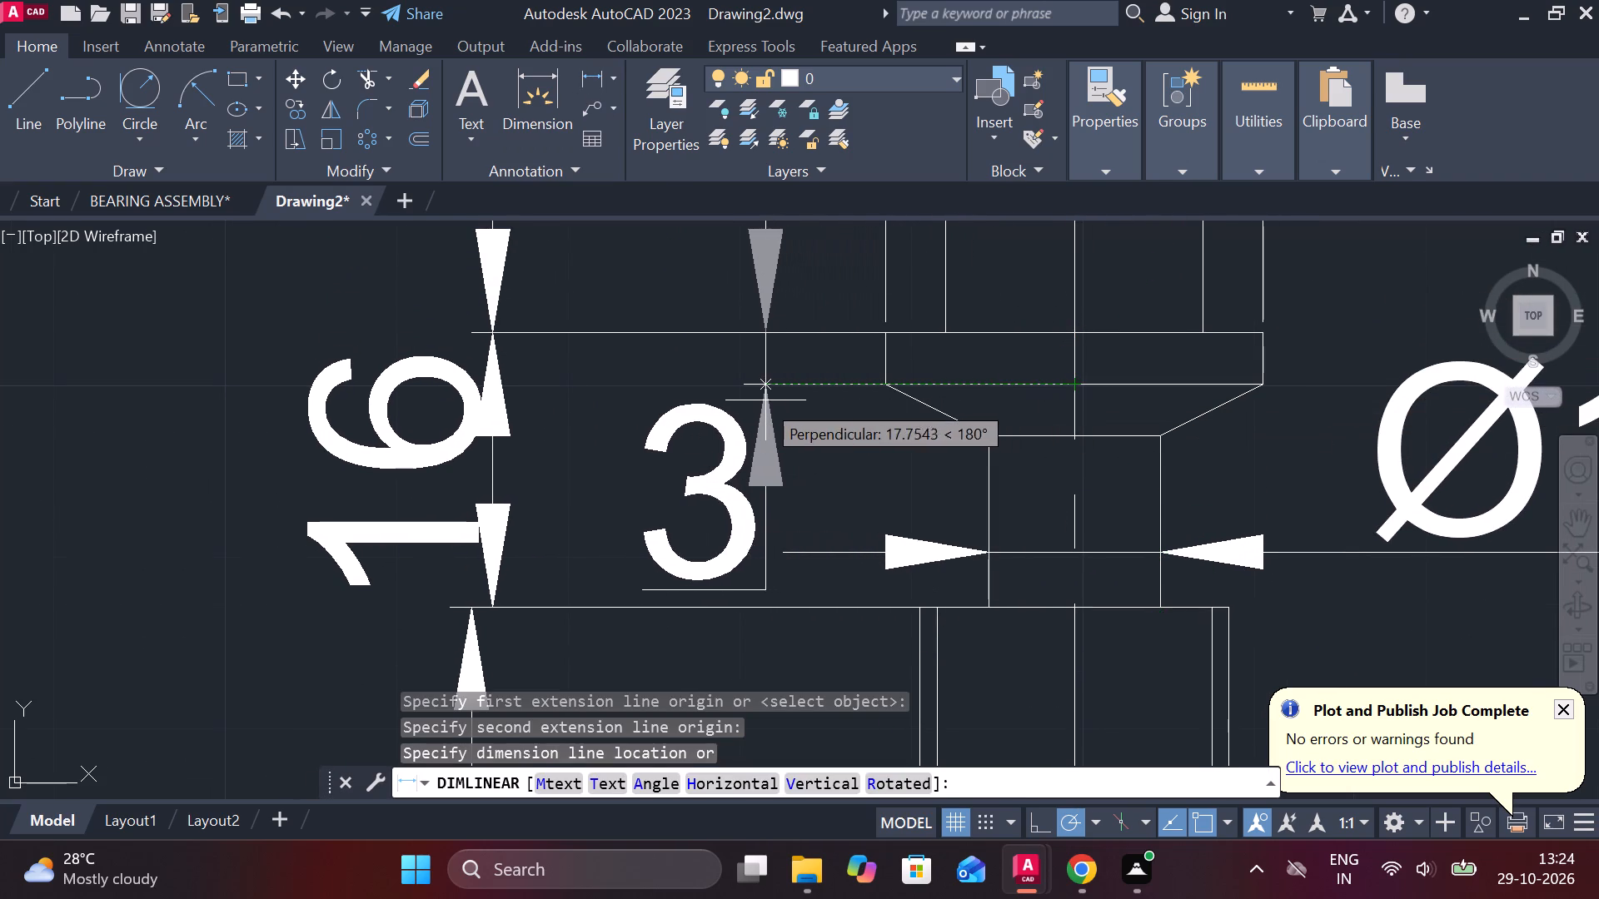
pyautogui.click(725, 406)
pyautogui.scroll(-2, 1087, 397)
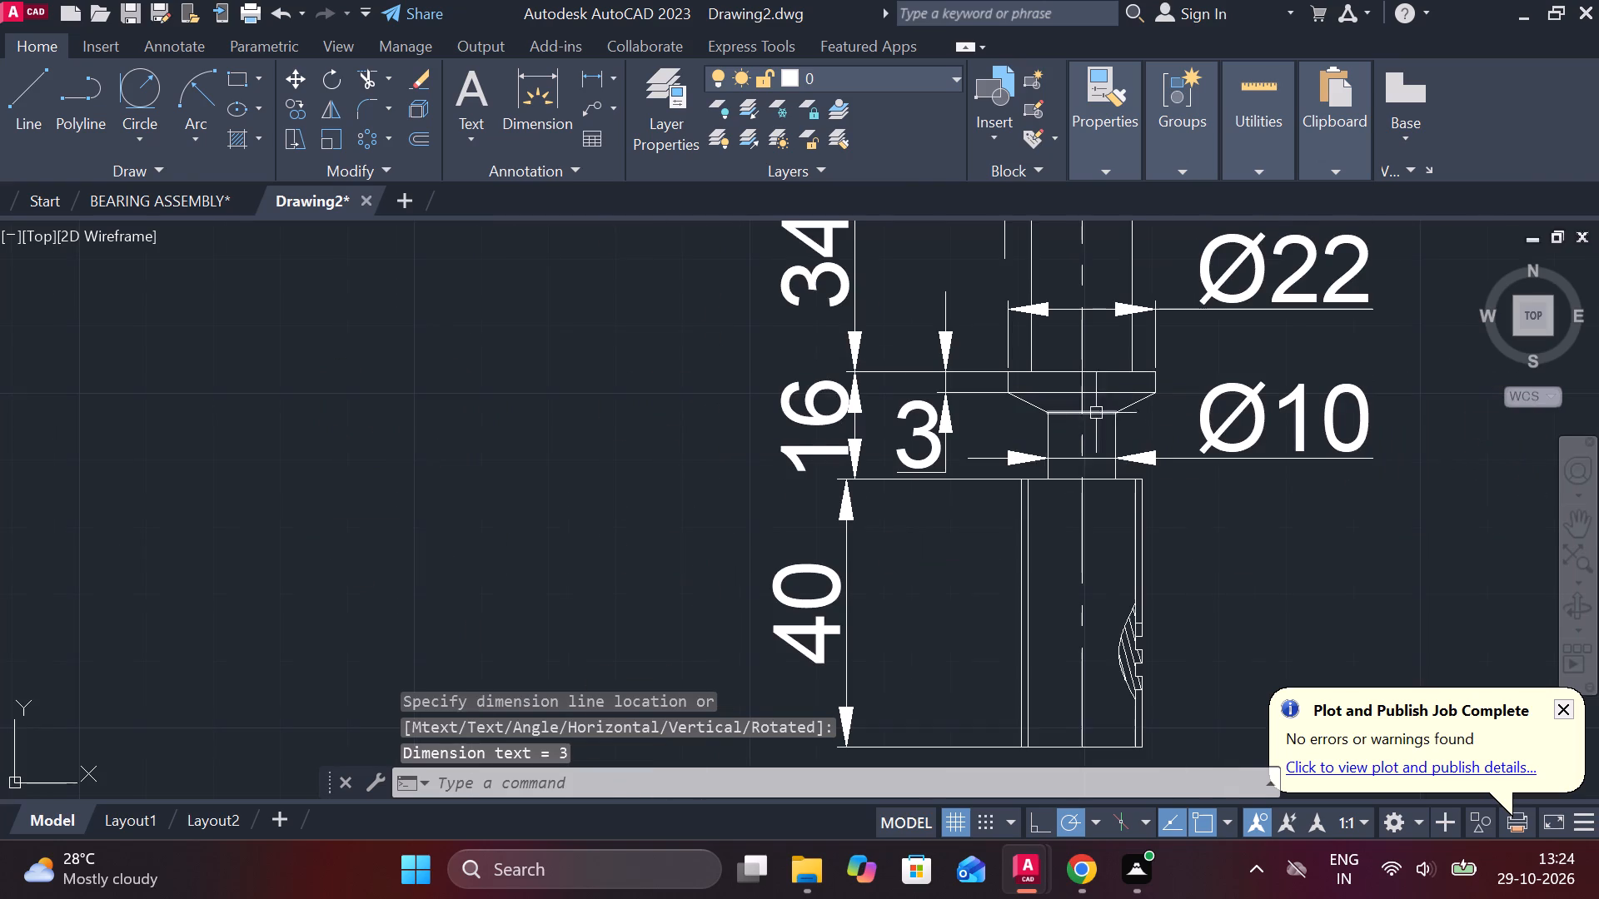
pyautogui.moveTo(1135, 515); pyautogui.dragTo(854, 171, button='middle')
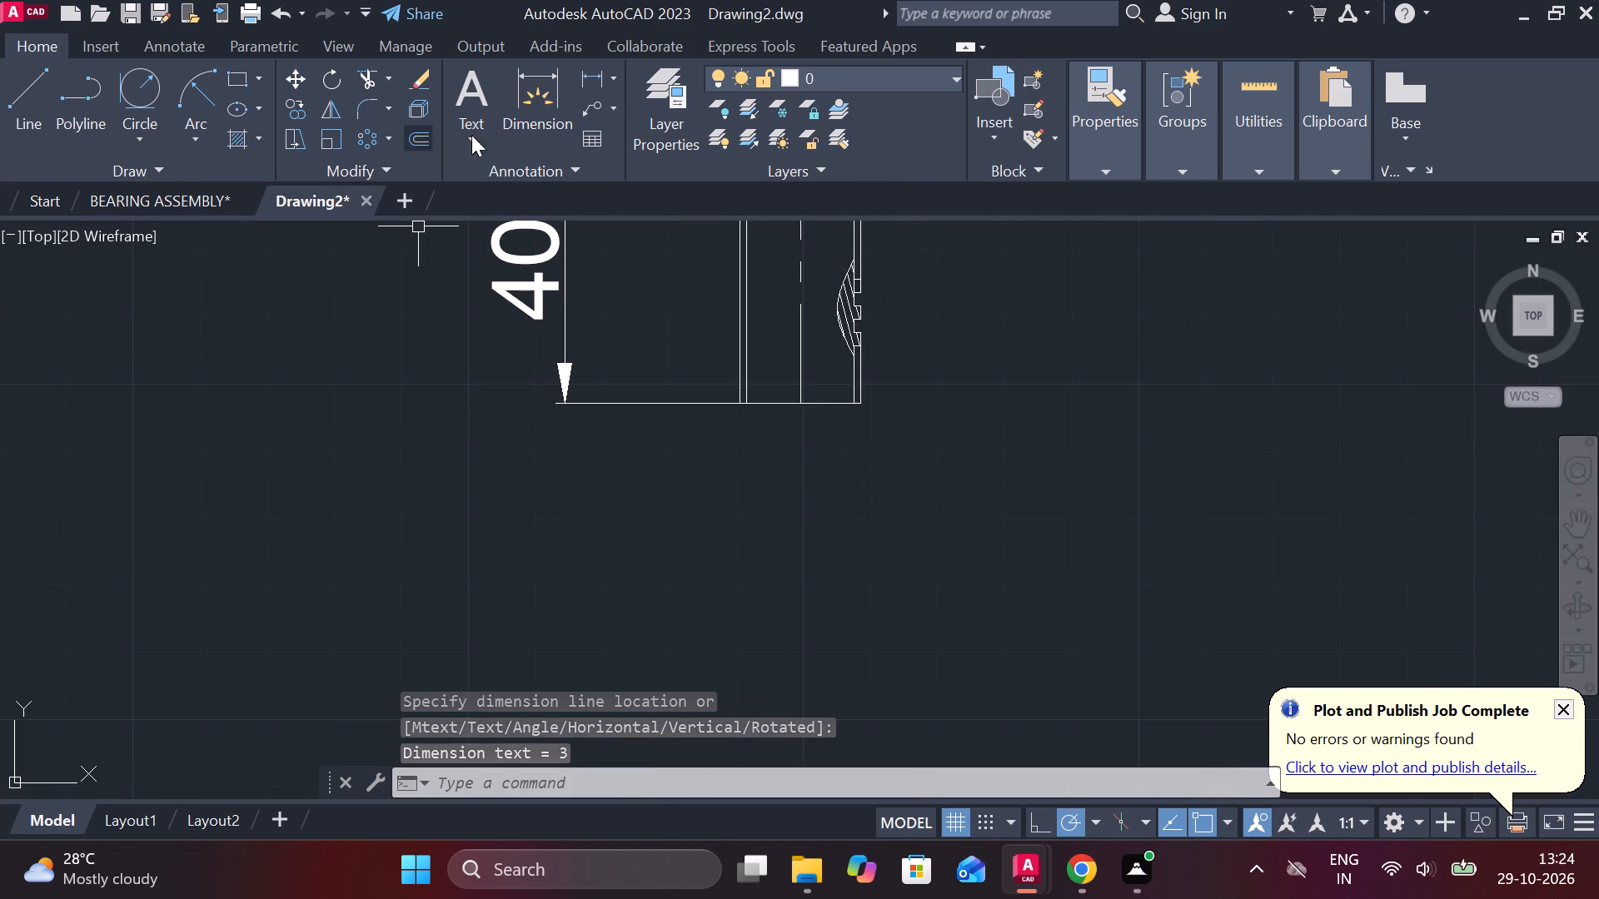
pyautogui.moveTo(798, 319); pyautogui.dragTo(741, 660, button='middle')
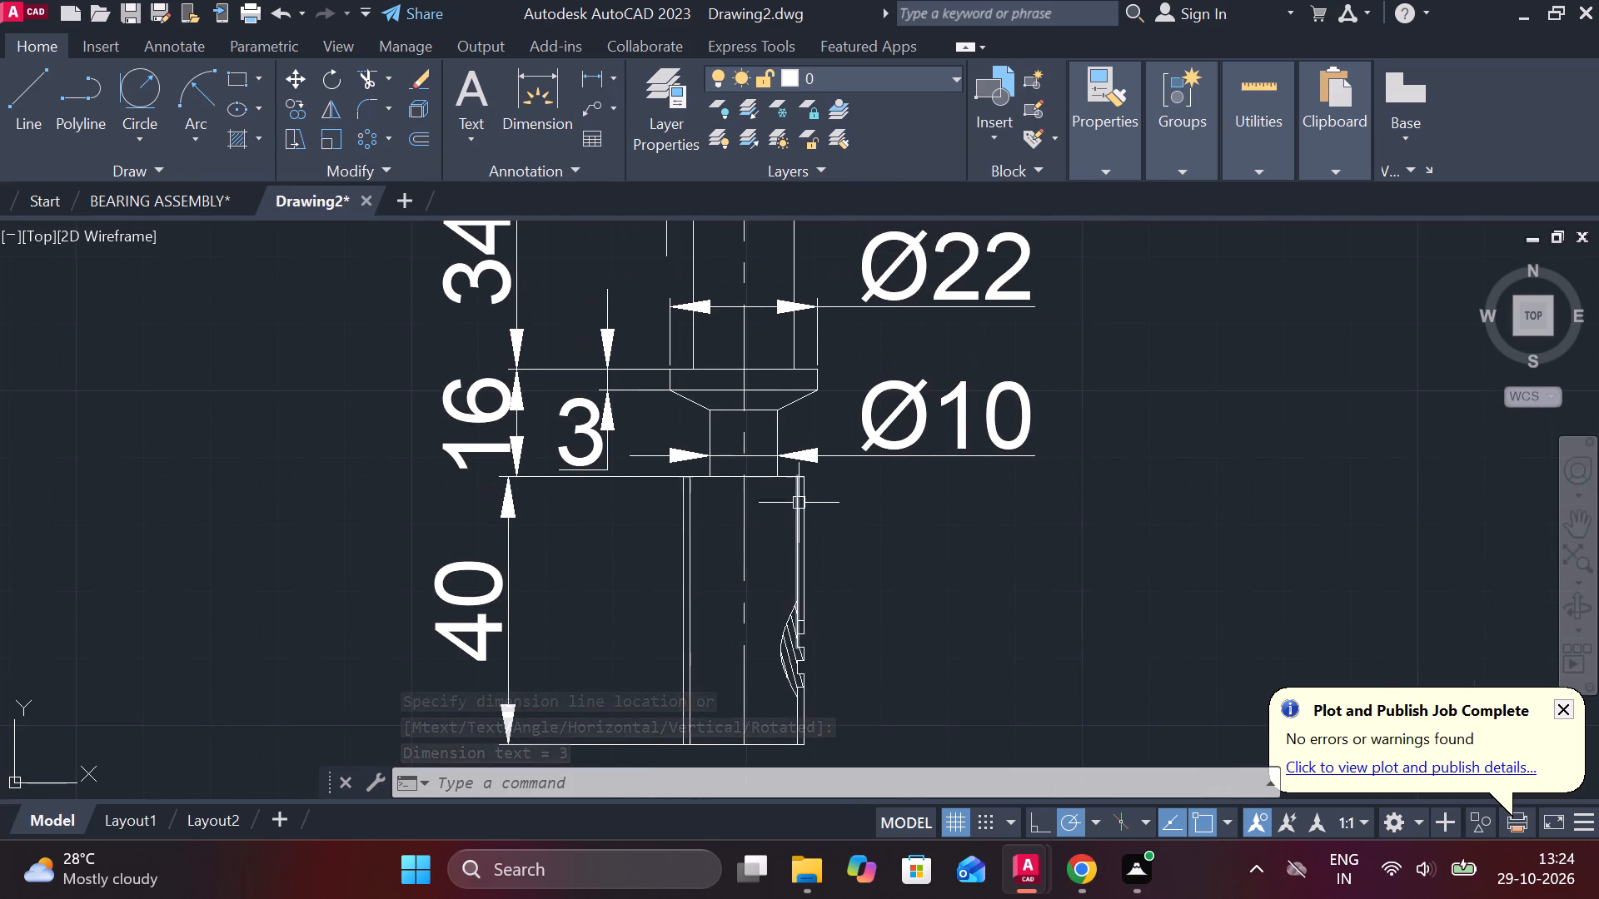
# Add a vertical linear dimension for the height of the collar's tapered part, placed beside the neck opposite the length dimensions.
pyautogui.scroll(1, 777, 452)
pyautogui.press('space')
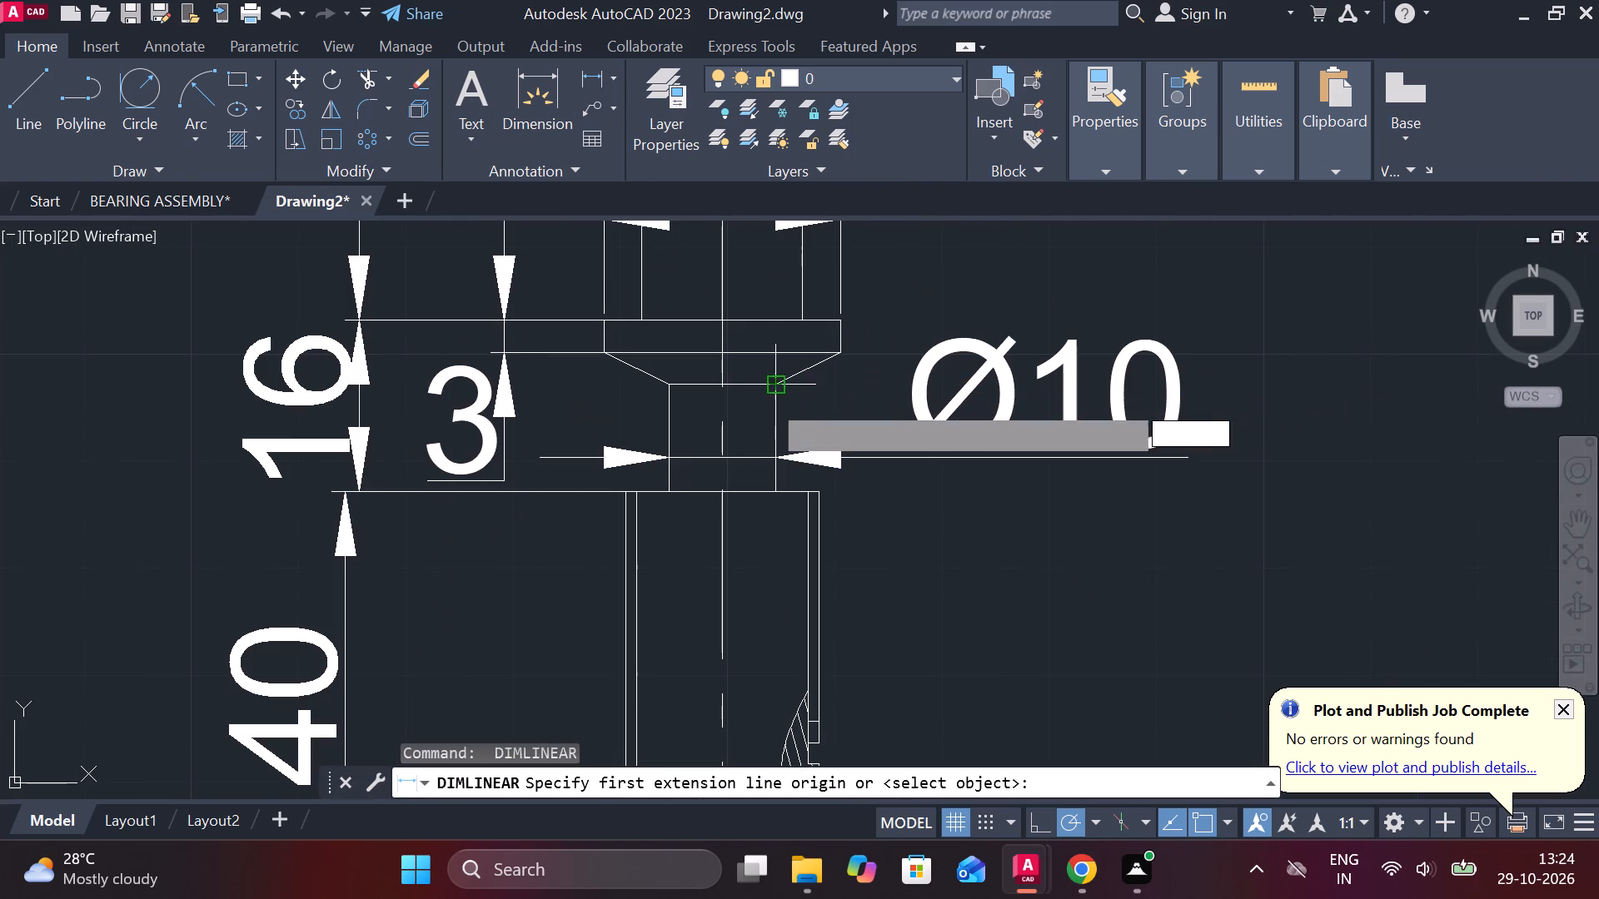
pyautogui.click(774, 390)
pyautogui.click(777, 357)
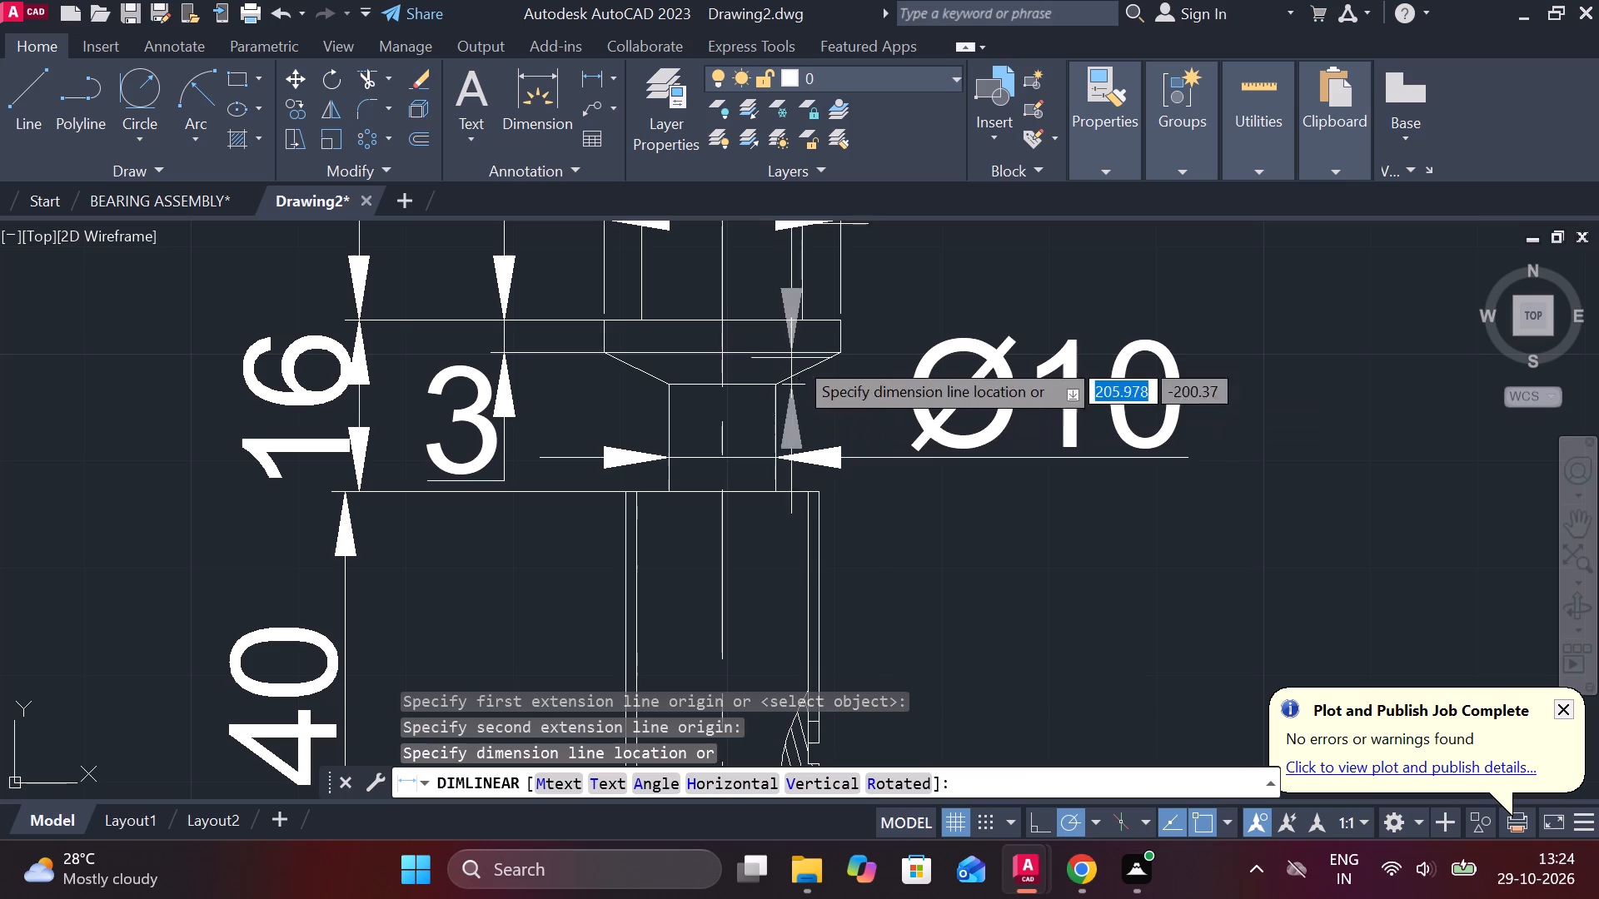
pyautogui.scroll(-2, 1098, 483)
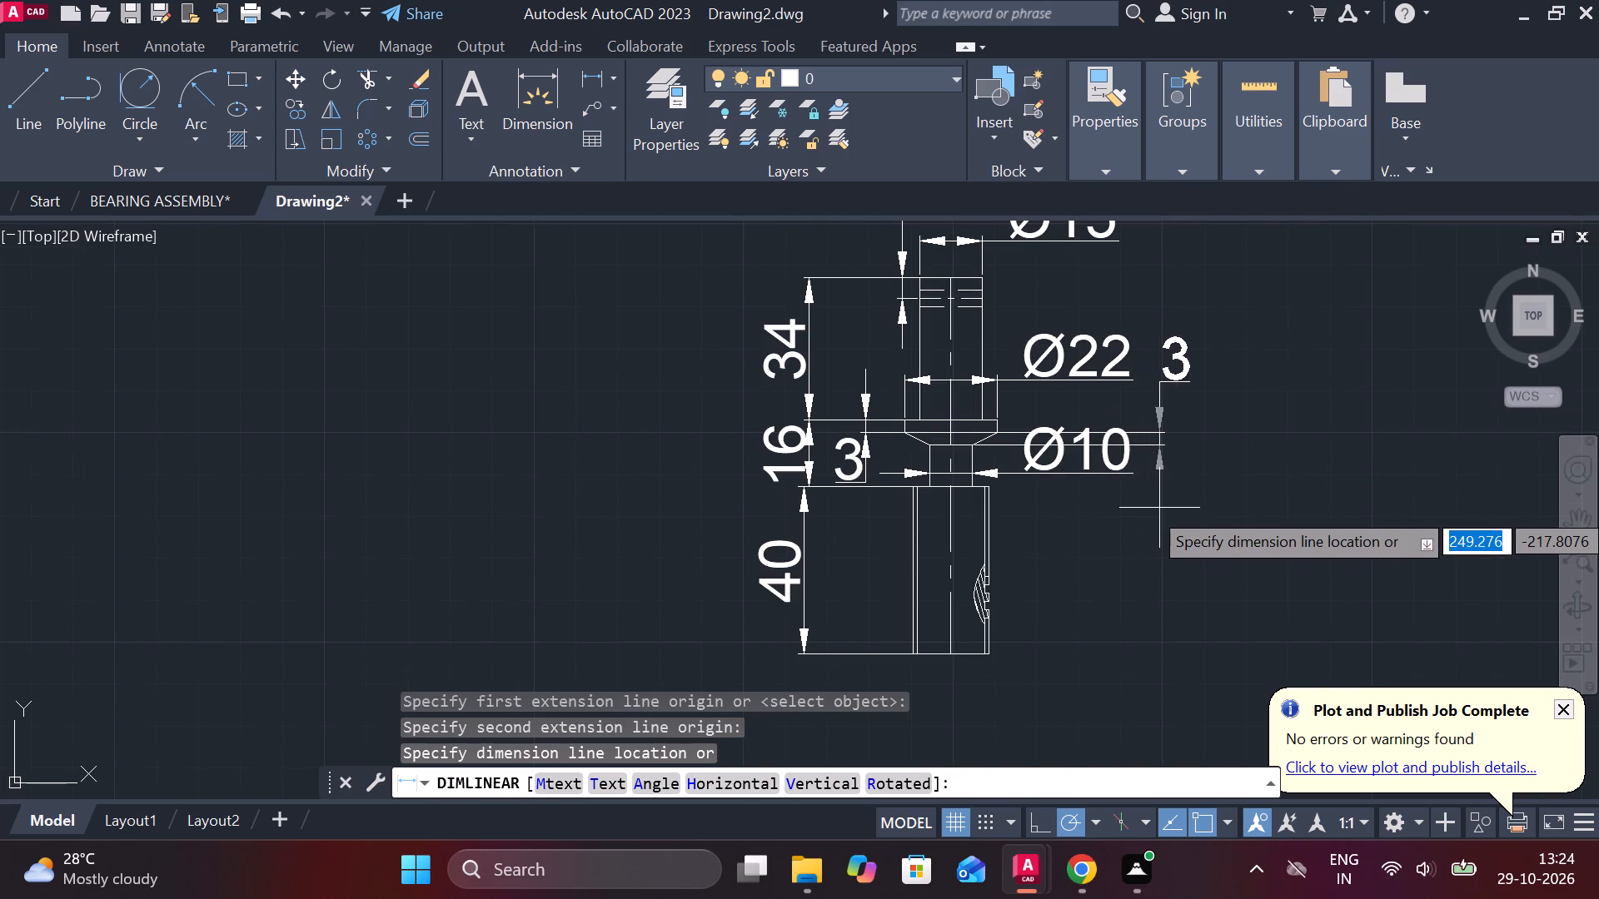
pyautogui.click(1060, 562)
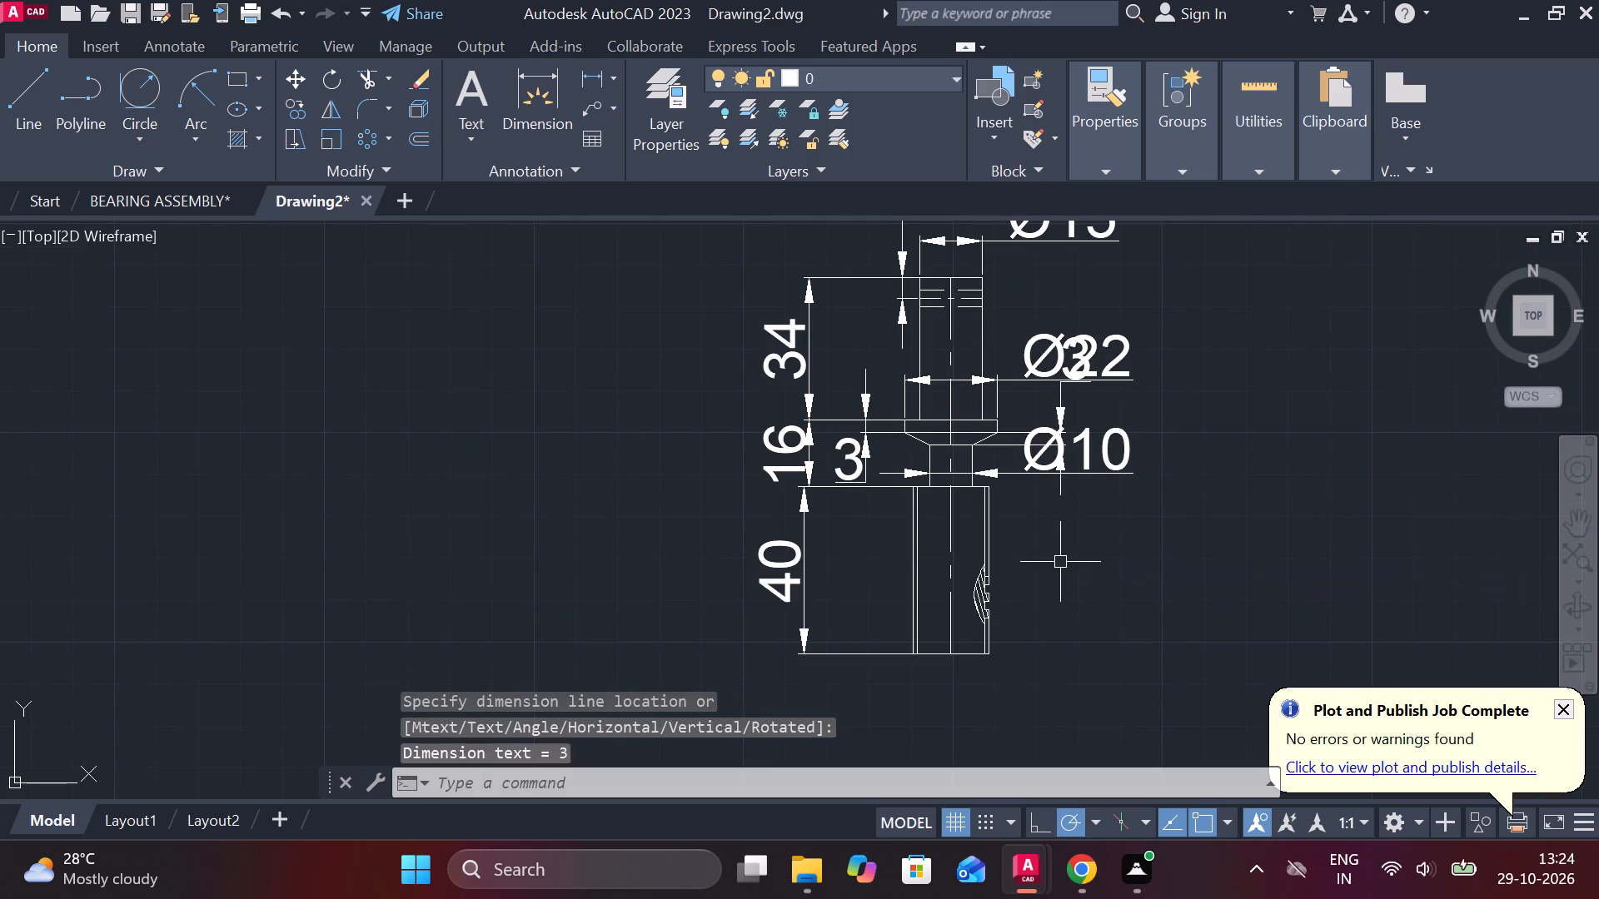
# Move the taper height dimension's text below its arrows and its dimension line closer to the pin.
pyautogui.click(1057, 423)
pyautogui.click(1078, 358)
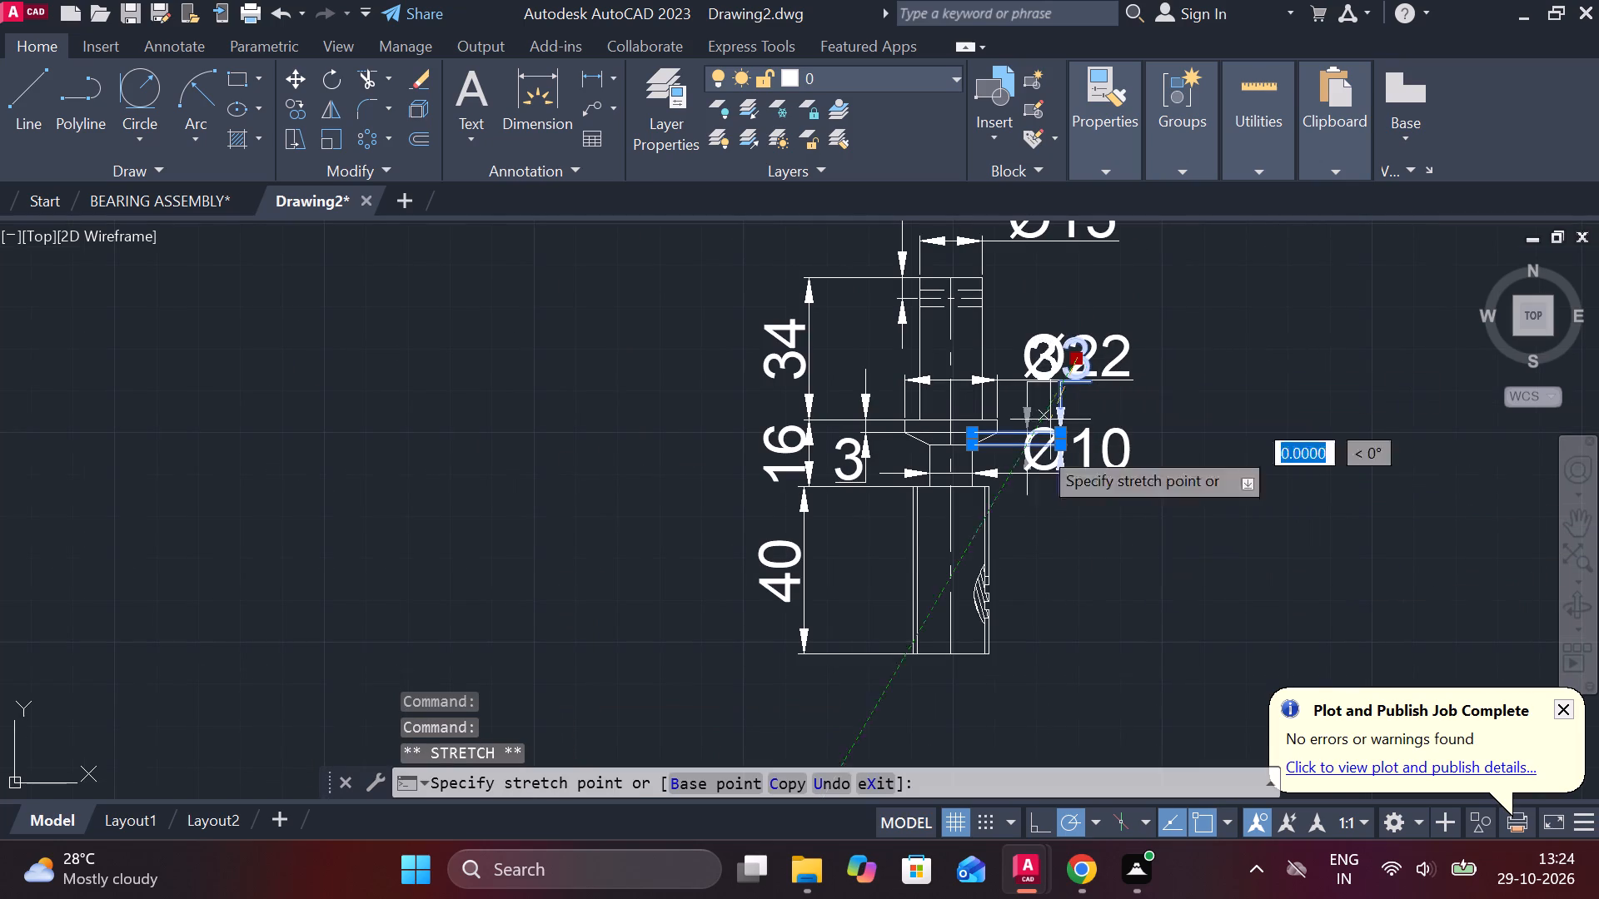
pyautogui.click(1013, 533)
pyautogui.press('Escape')
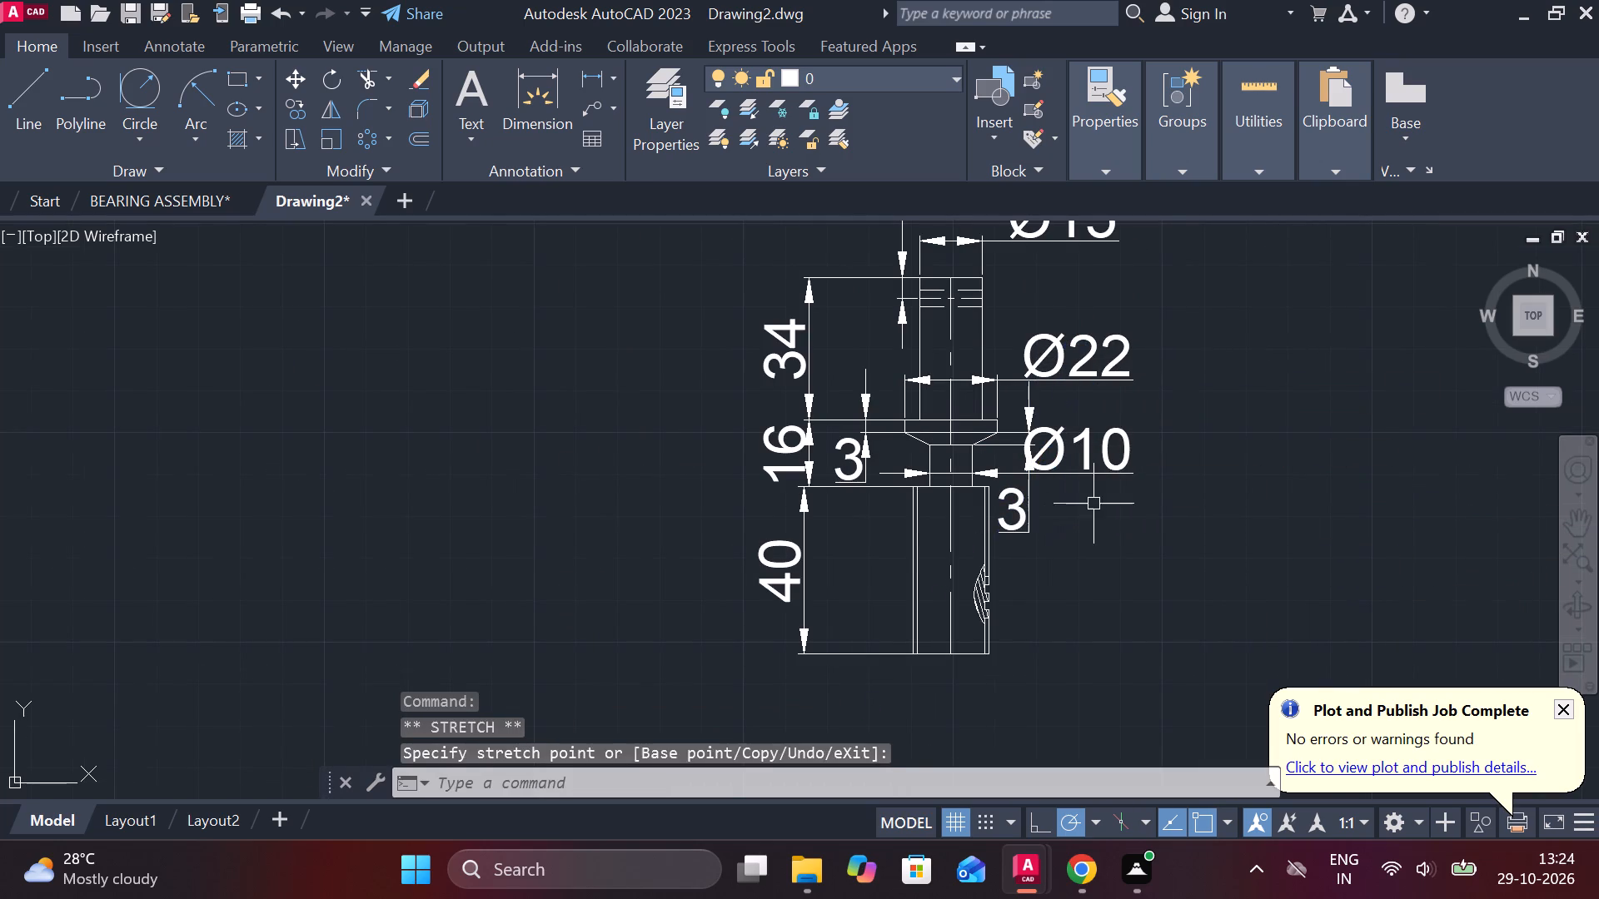
# Reposition the neck diameter dimension just below the collar's taper, with its text shifted outward clear of the taper height dimension.
pyautogui.click(1070, 467)
pyautogui.press('Escape')
pyautogui.scroll(2, 1126, 453)
pyautogui.click(1118, 455)
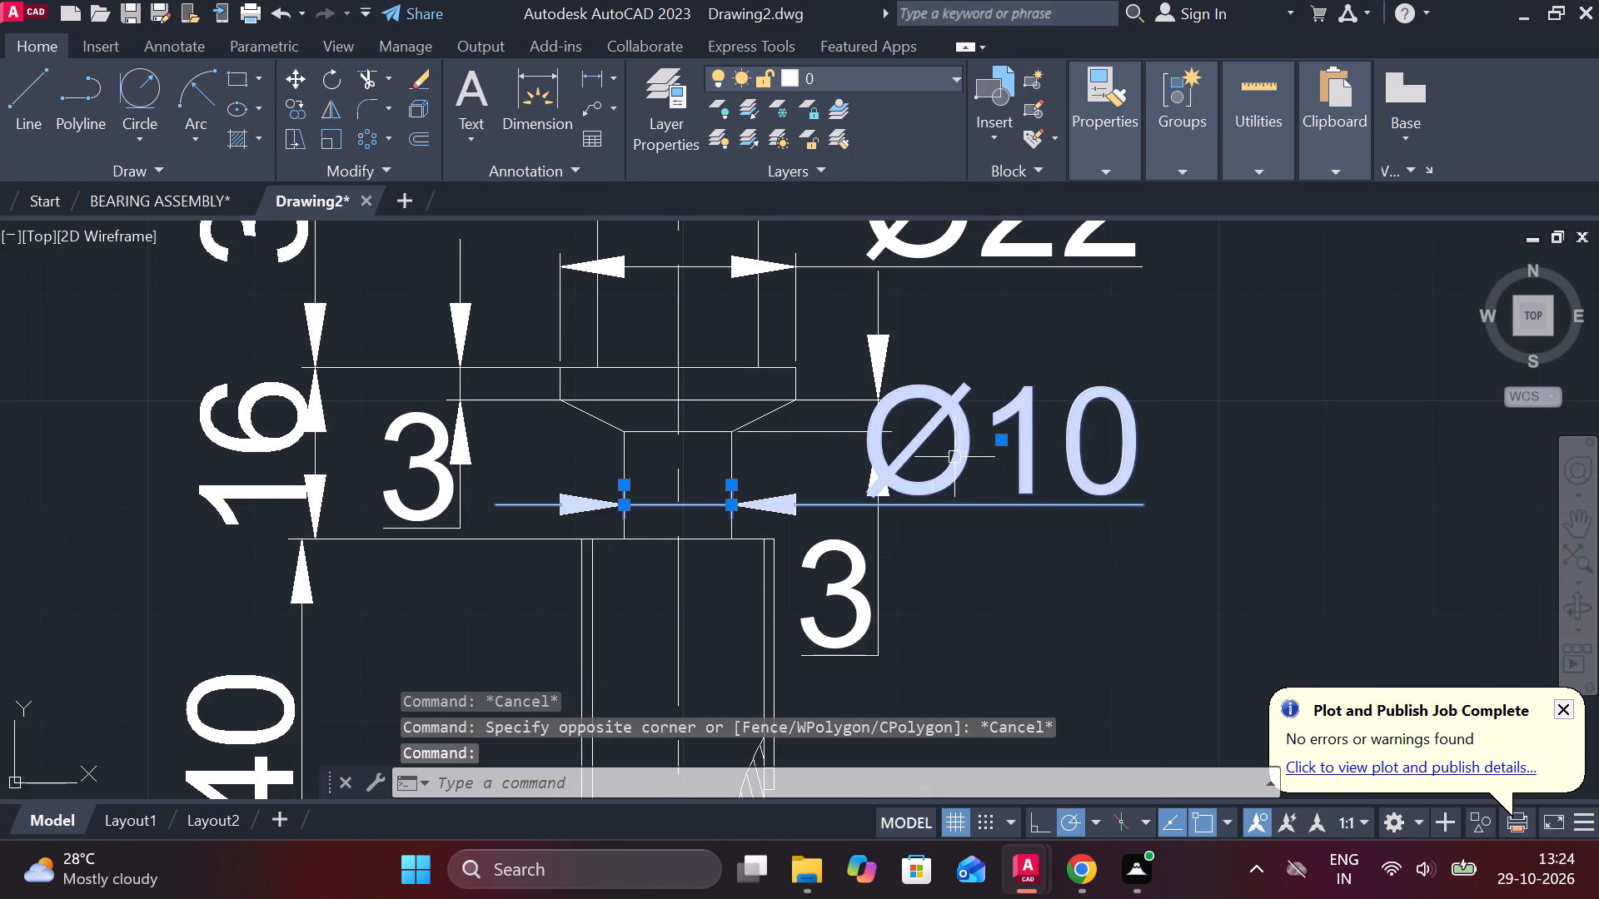
pyautogui.click(999, 440)
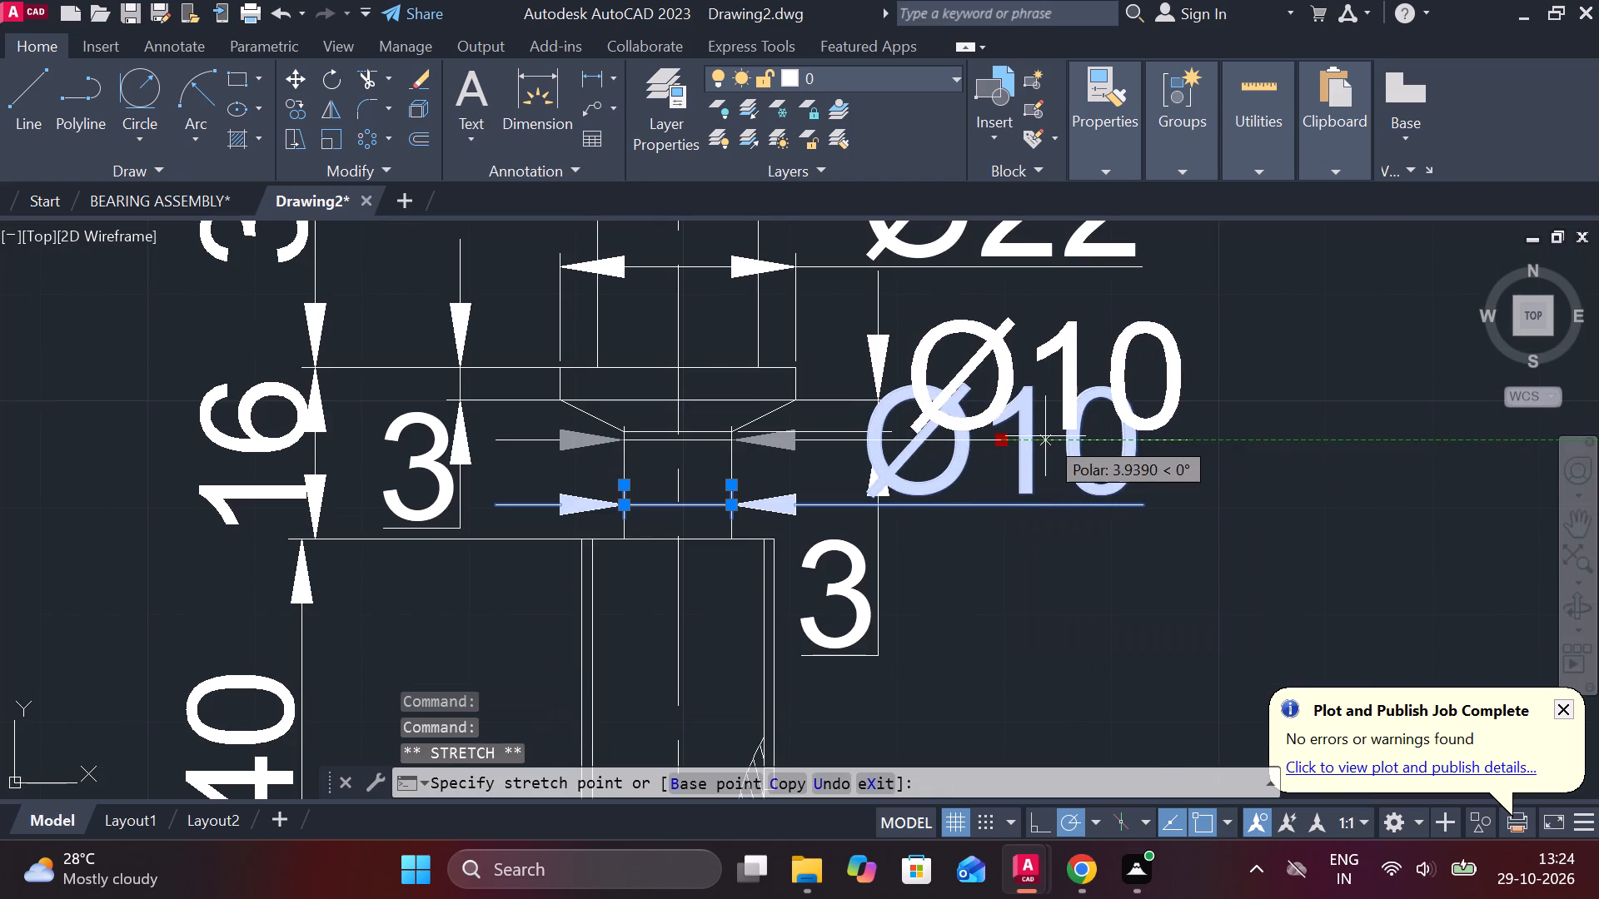
pyautogui.click(1049, 436)
pyautogui.press('Escape')
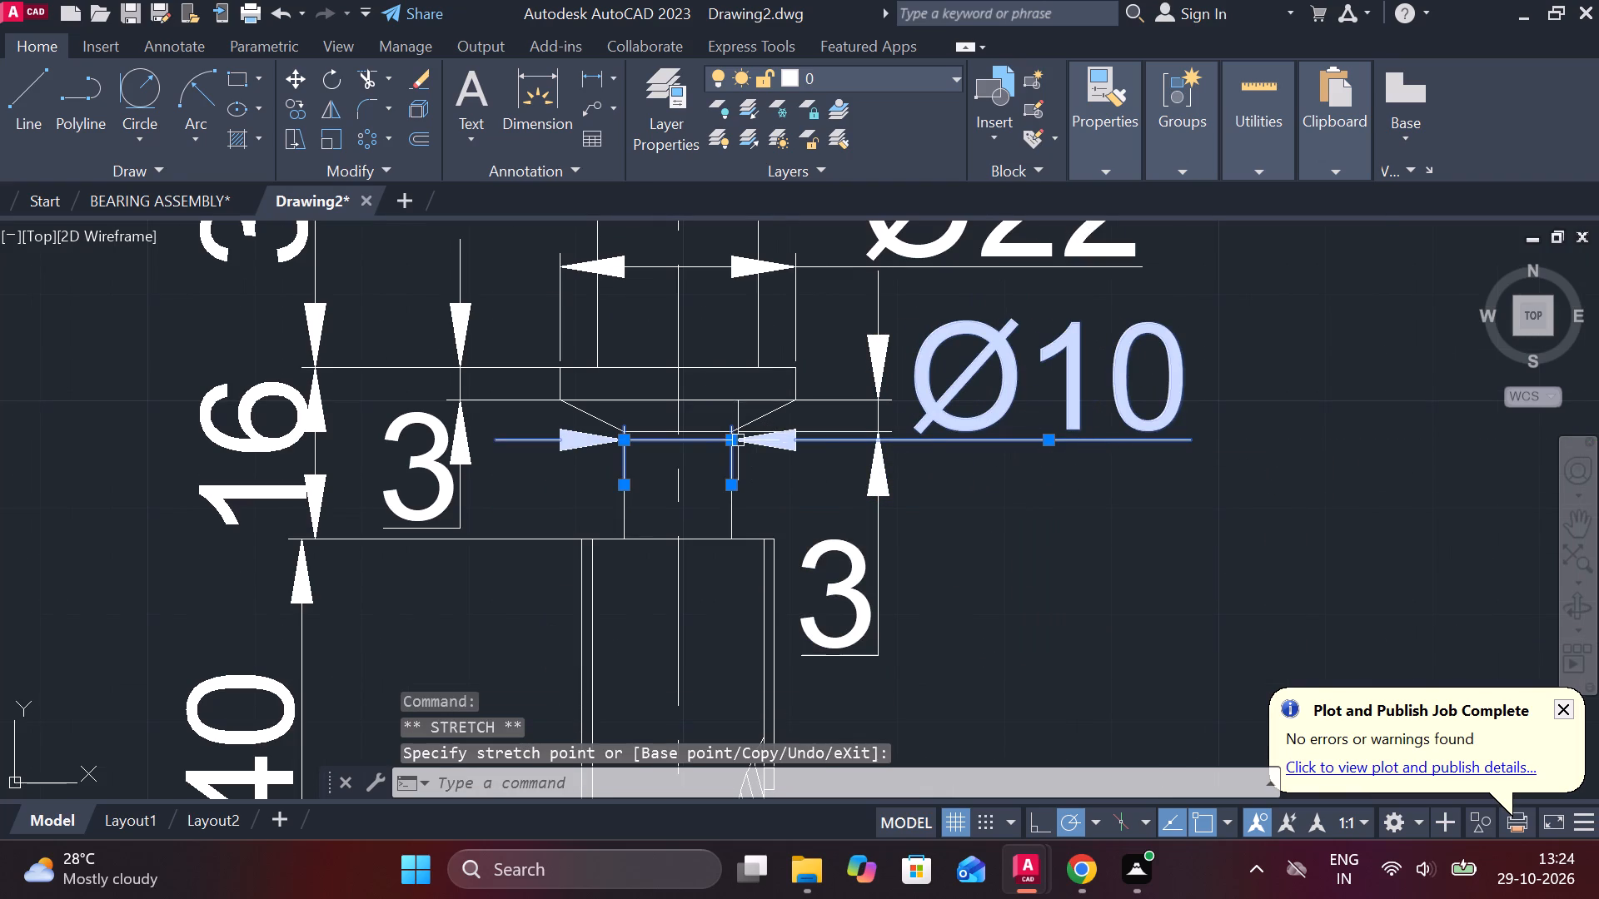
pyautogui.click(736, 440)
pyautogui.click(734, 464)
pyautogui.press('Escape')
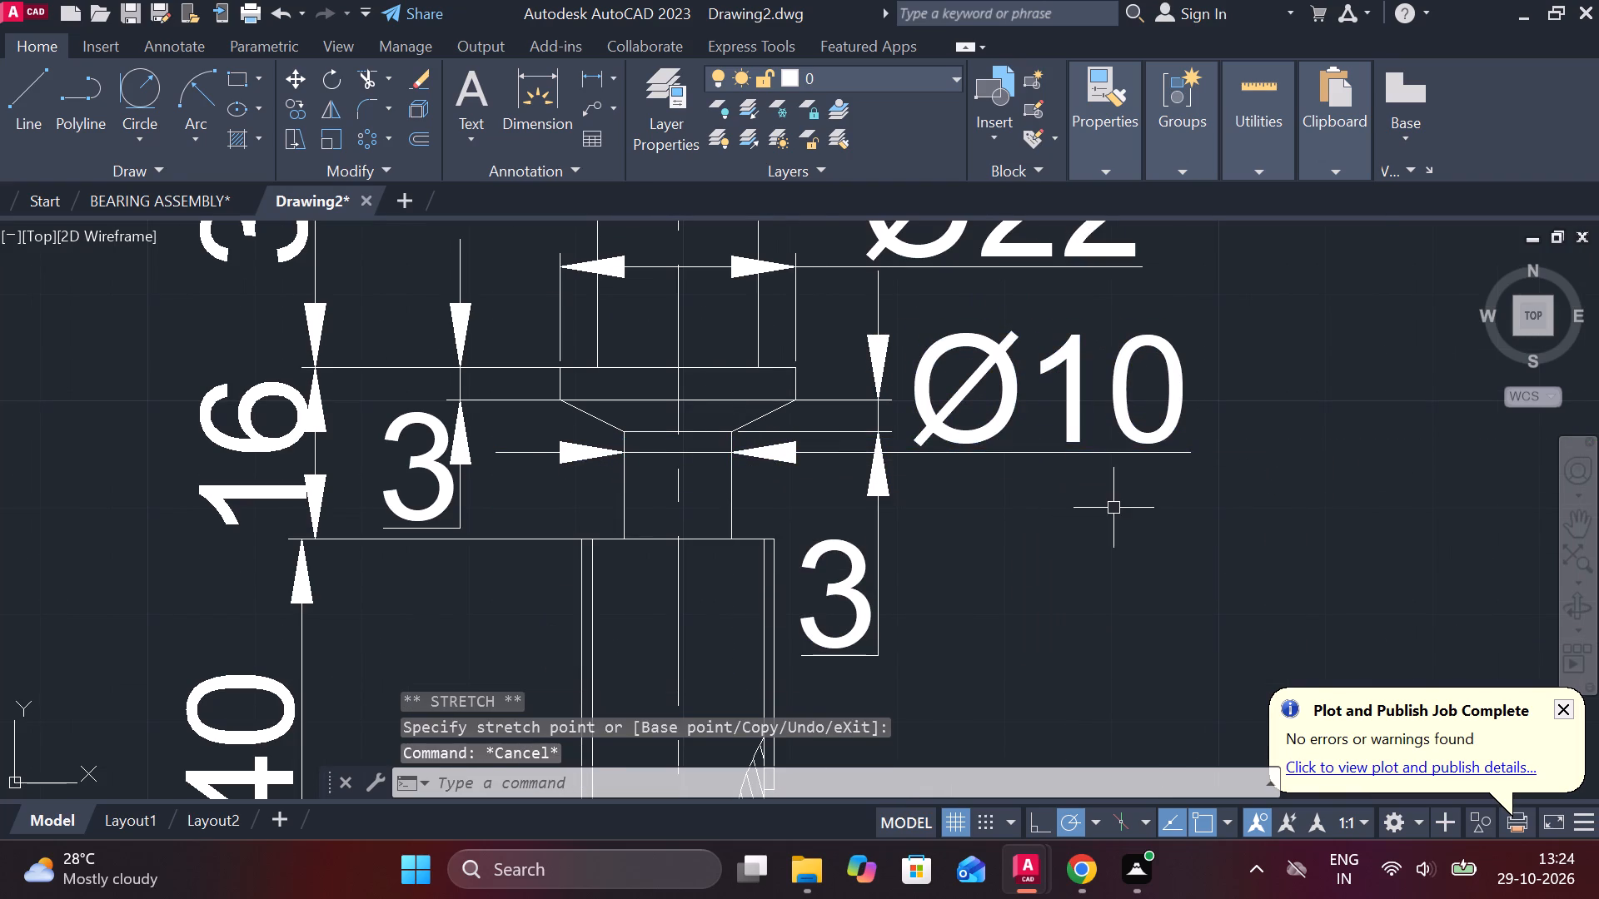
# Add a vertical linear dimension for the tooth pitch beside the hatched cutout of the lower section.
pyautogui.scroll(-1, 1114, 508)
pyautogui.moveTo(1113, 544); pyautogui.dragTo(1051, 431, button='middle')
pyautogui.scroll(-1, 1024, 449)
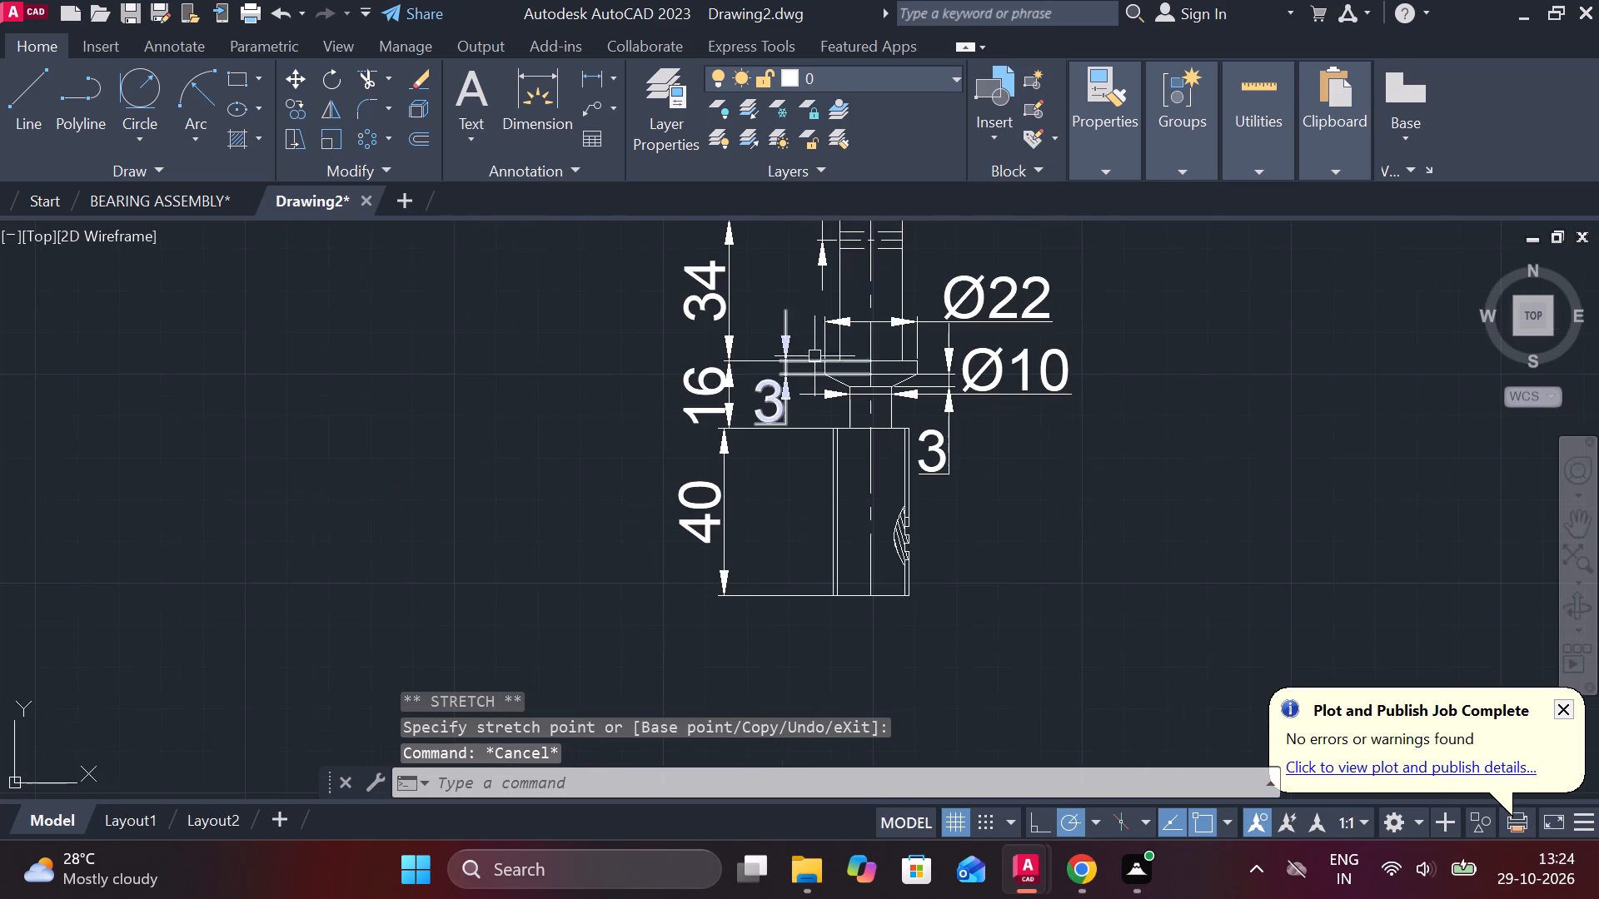
pyautogui.click(597, 80)
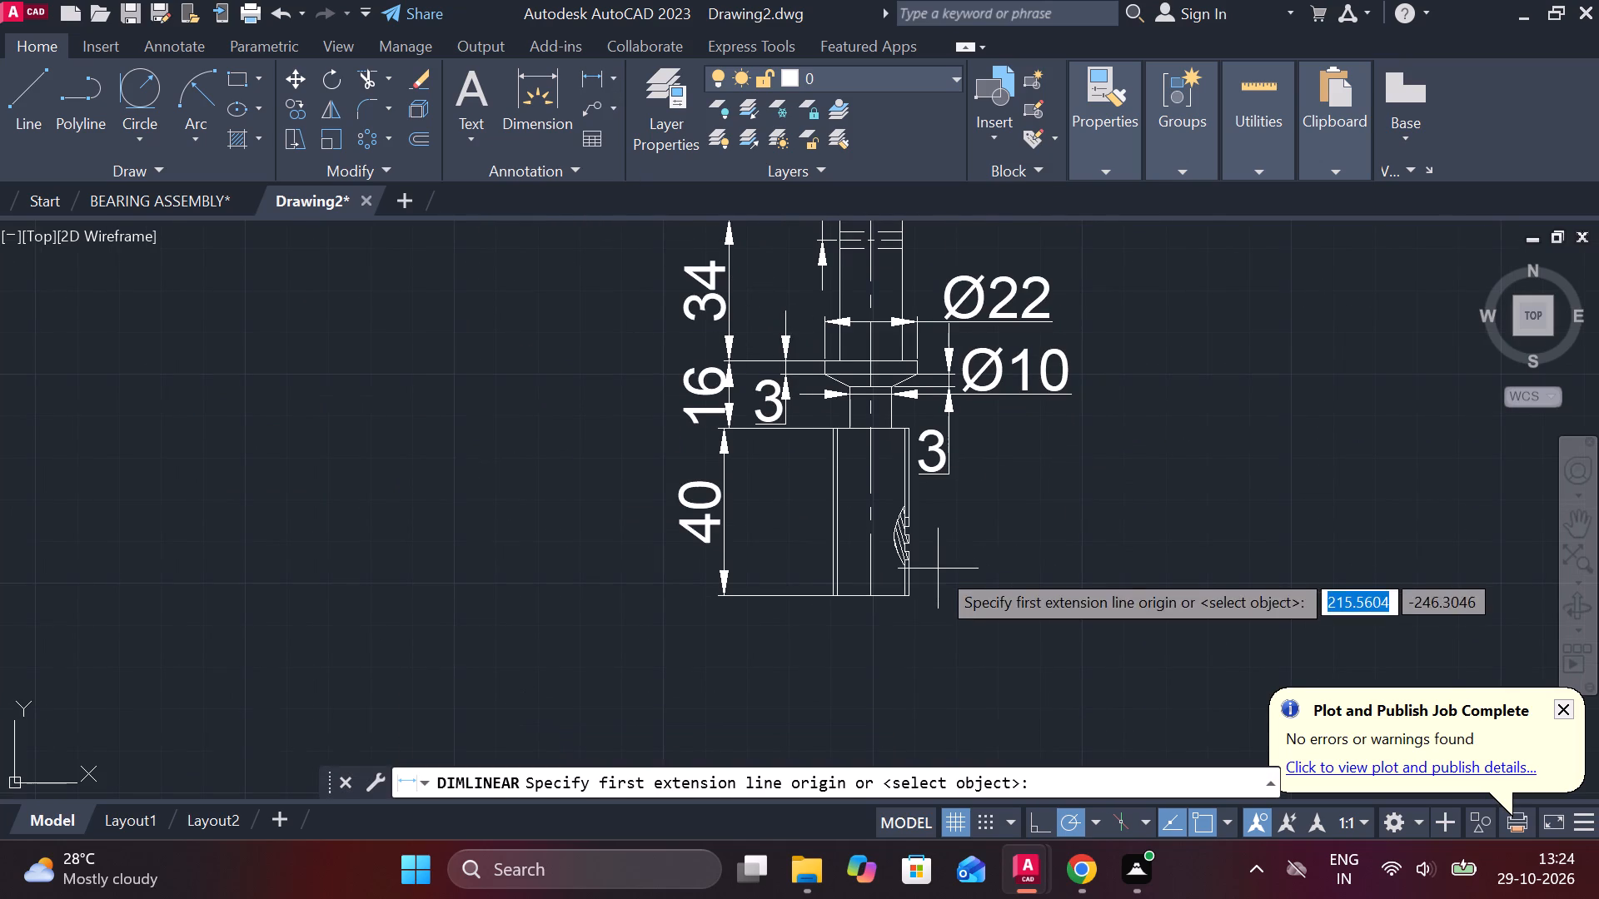
pyautogui.moveTo(938, 569); pyautogui.dragTo(910, 529, button='middle')
pyautogui.scroll(3, 867, 507)
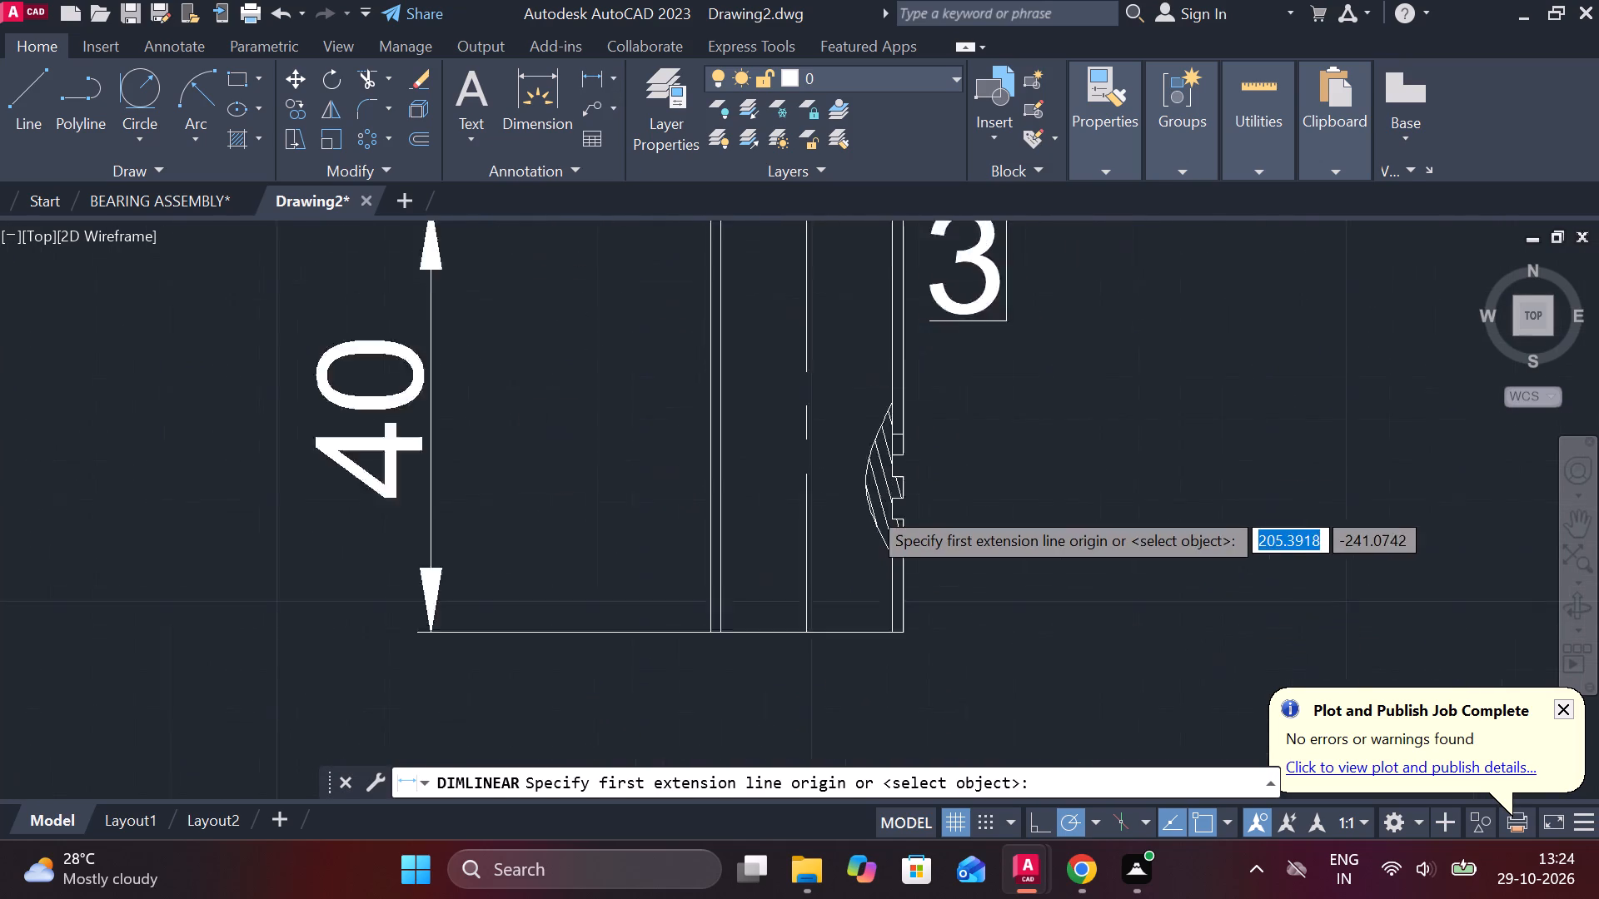
pyautogui.click(922, 433)
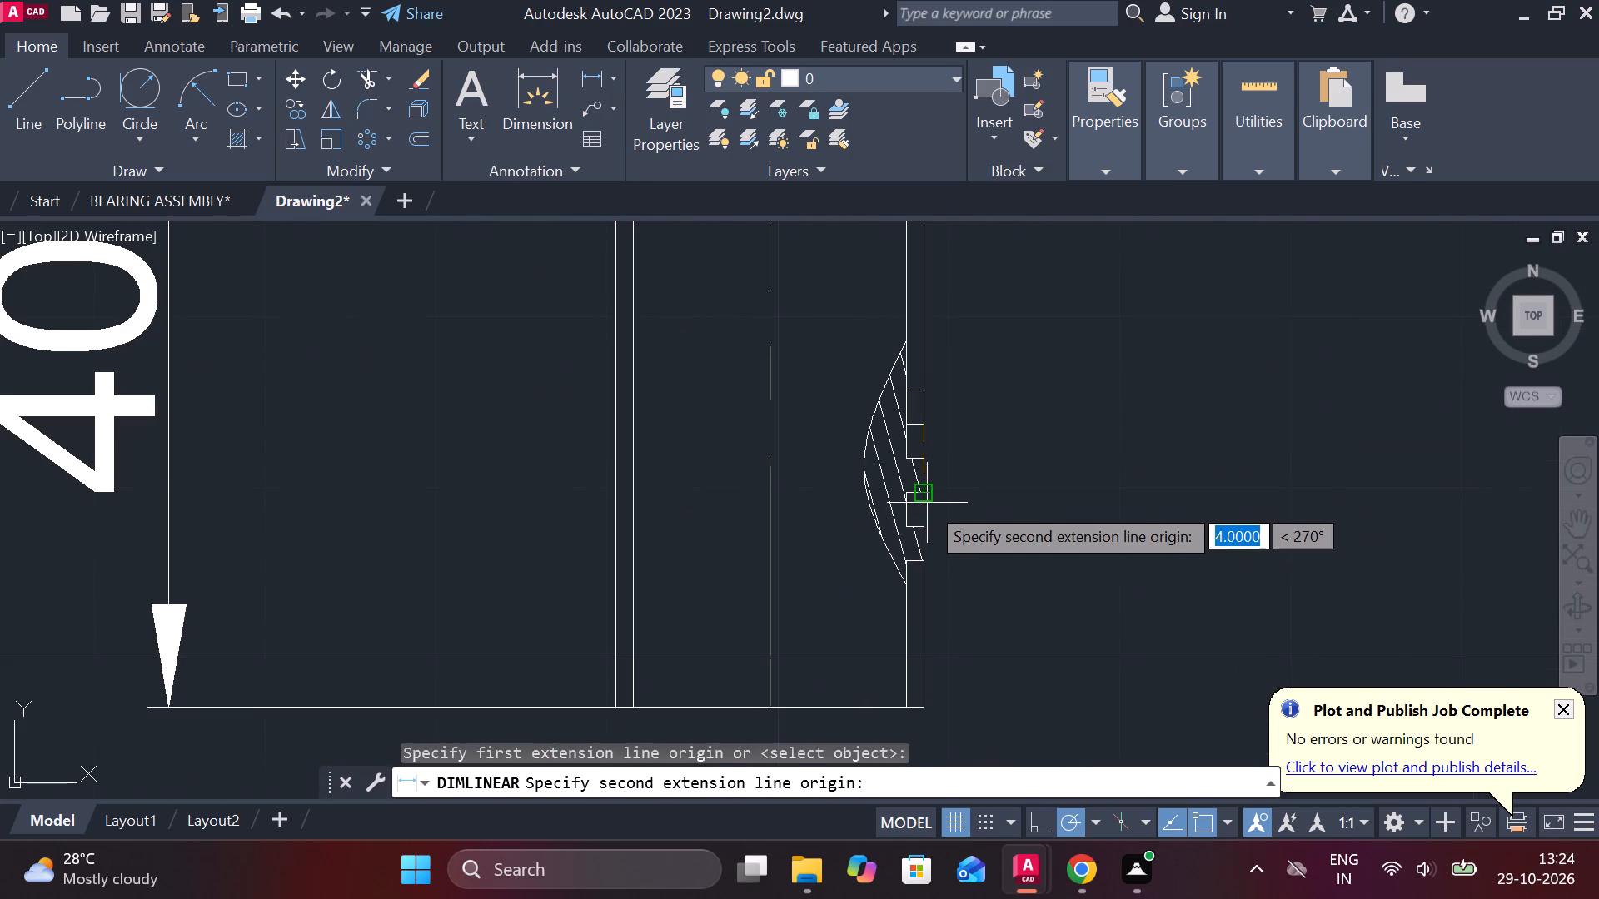
pyautogui.click(927, 503)
pyautogui.scroll(-2, 1036, 492)
pyautogui.click(1098, 485)
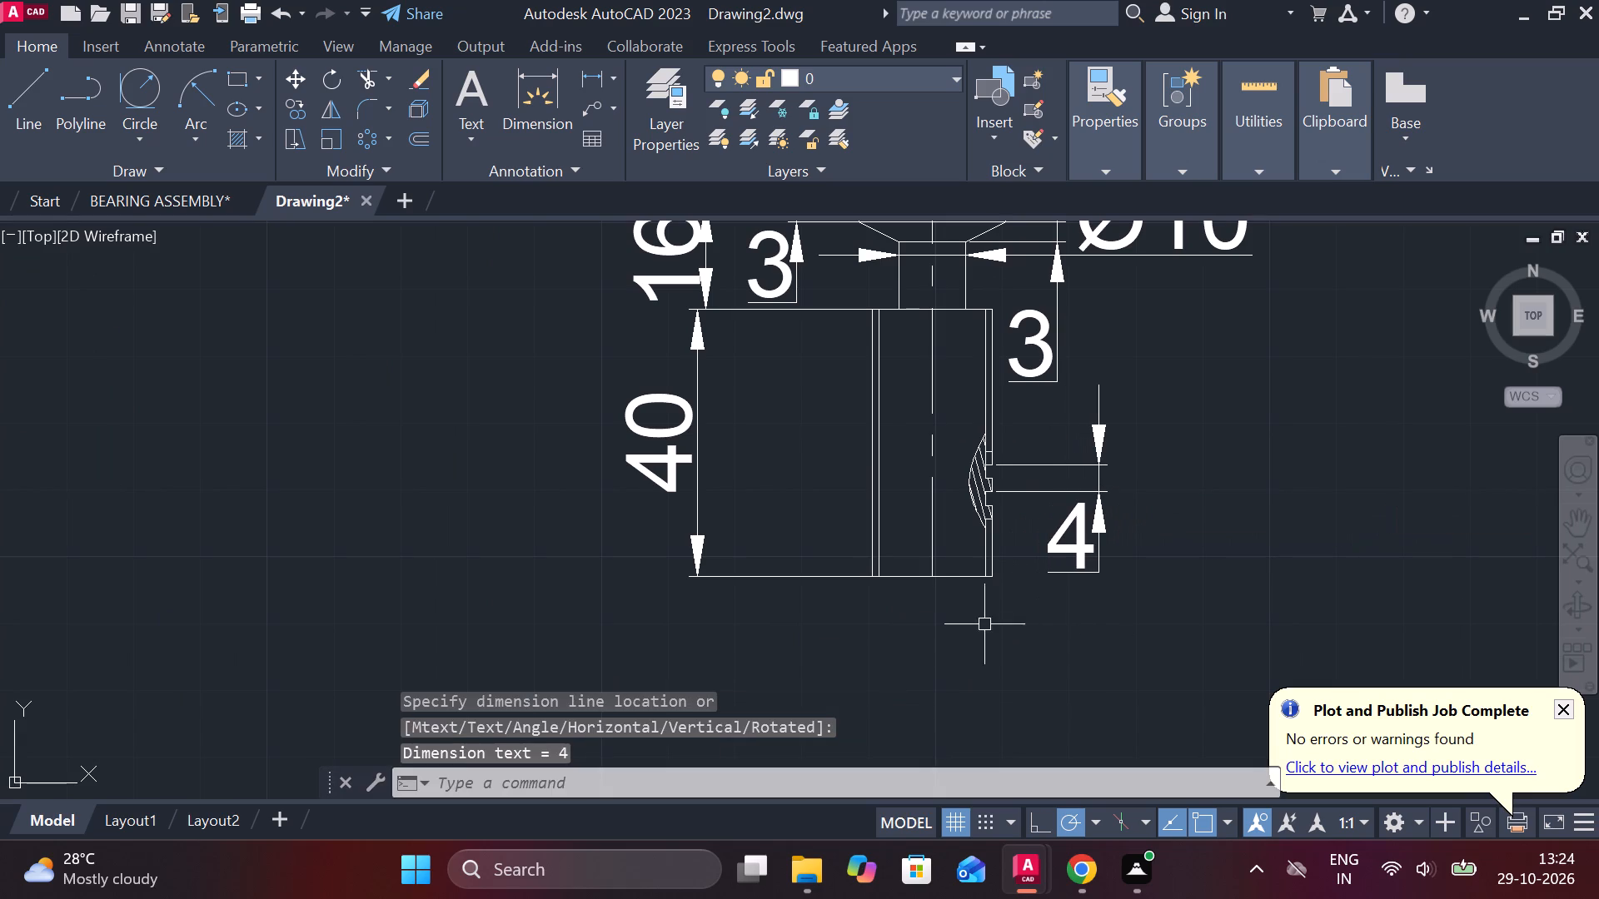
# Add a horizontal linear dimension across the full width of the lower section, placed below its bottom edge.
pyautogui.press('space')
pyautogui.click(870, 582)
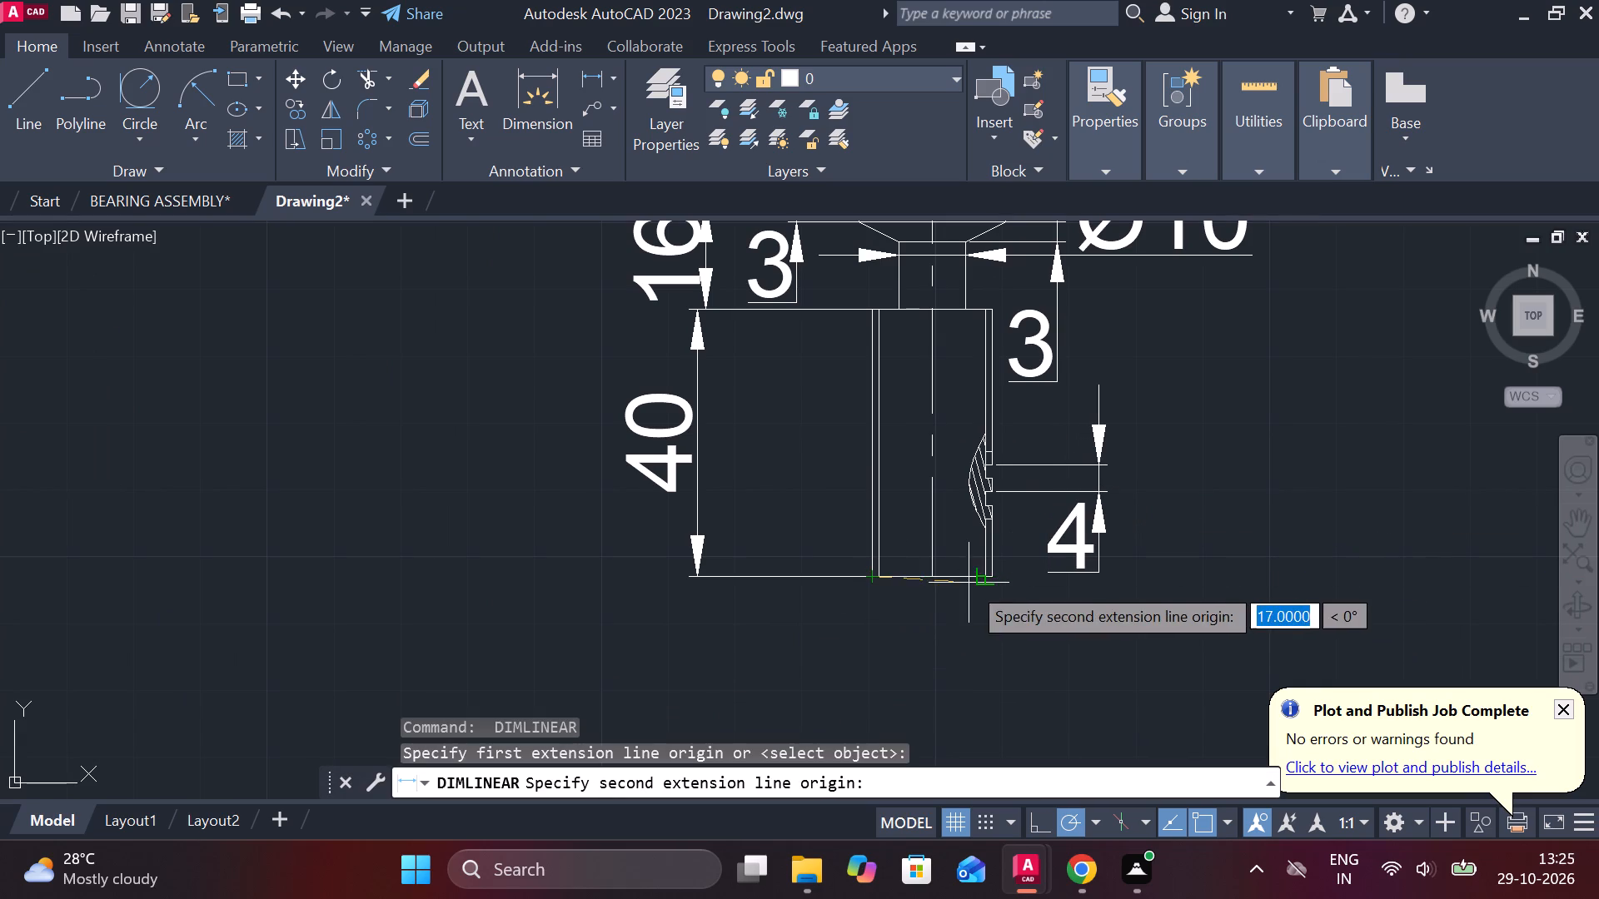
pyautogui.click(1002, 583)
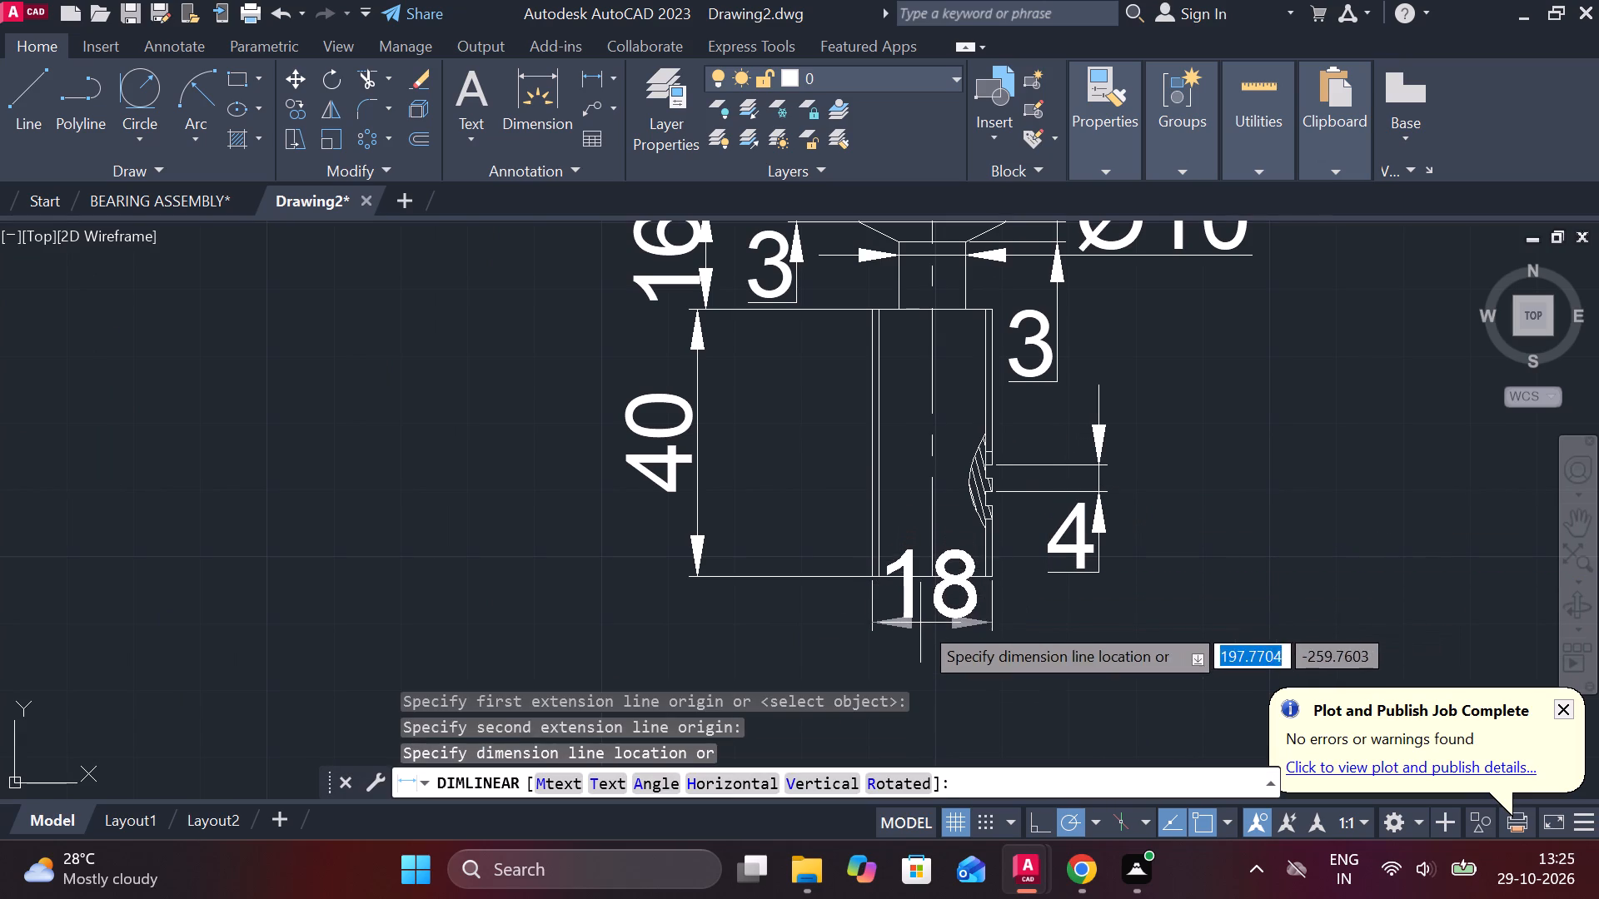
pyautogui.moveTo(916, 623); pyautogui.dragTo(875, 550, button='middle')
pyautogui.click(860, 621)
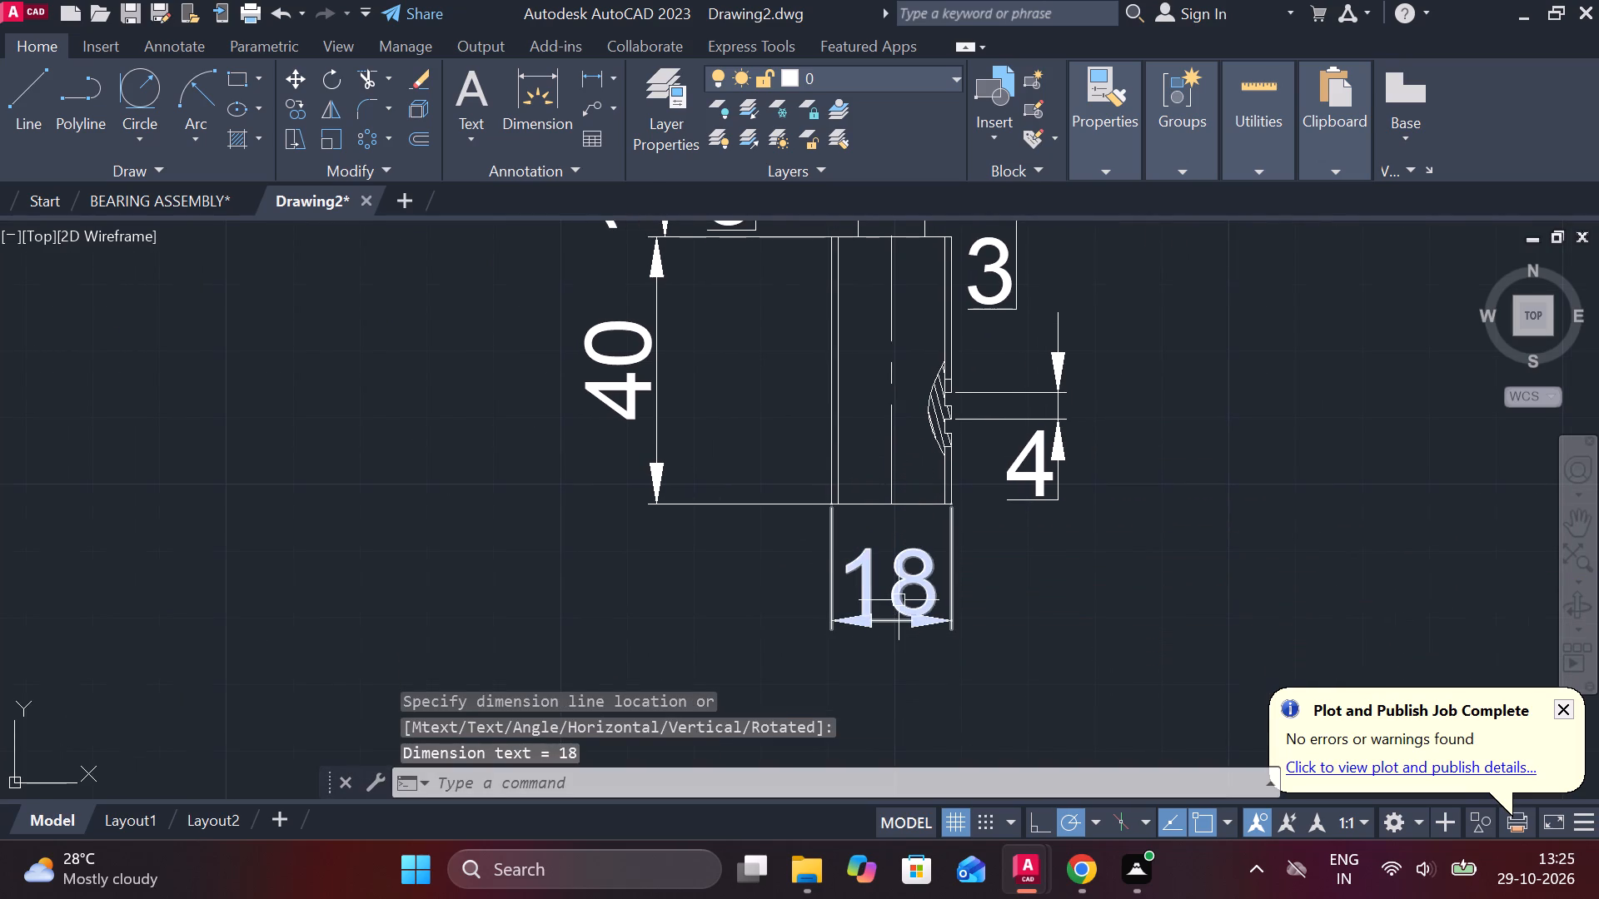
# Edit the lower section's width dimension text to read Tr.18*4.
pyautogui.doubleClick(899, 599)
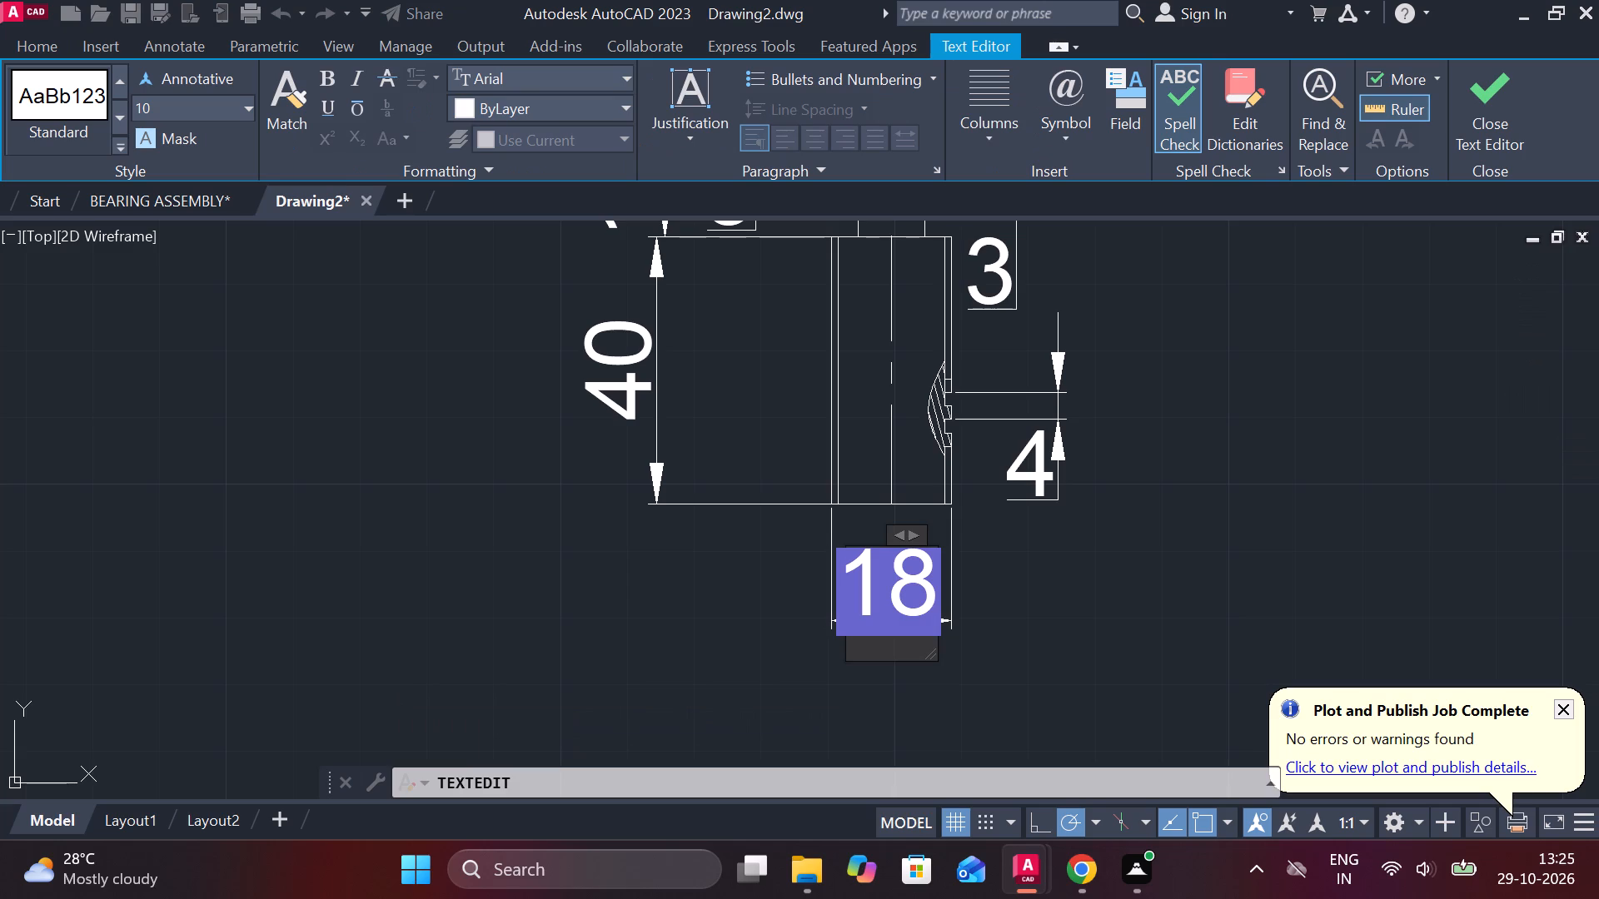
pyautogui.press('t')
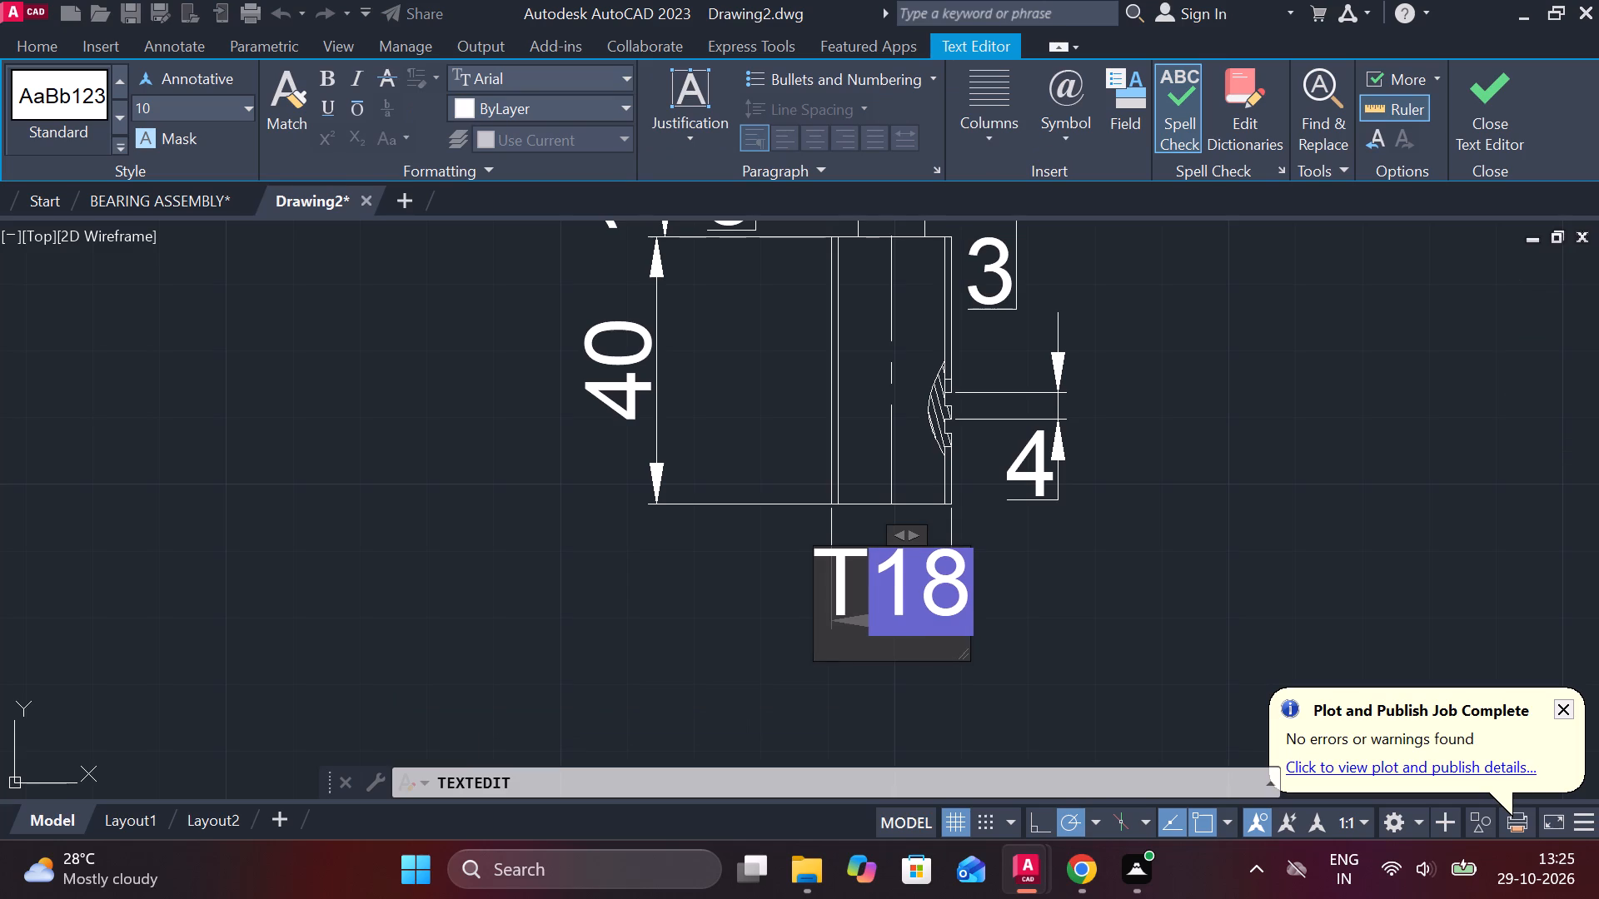
pyautogui.press('r')
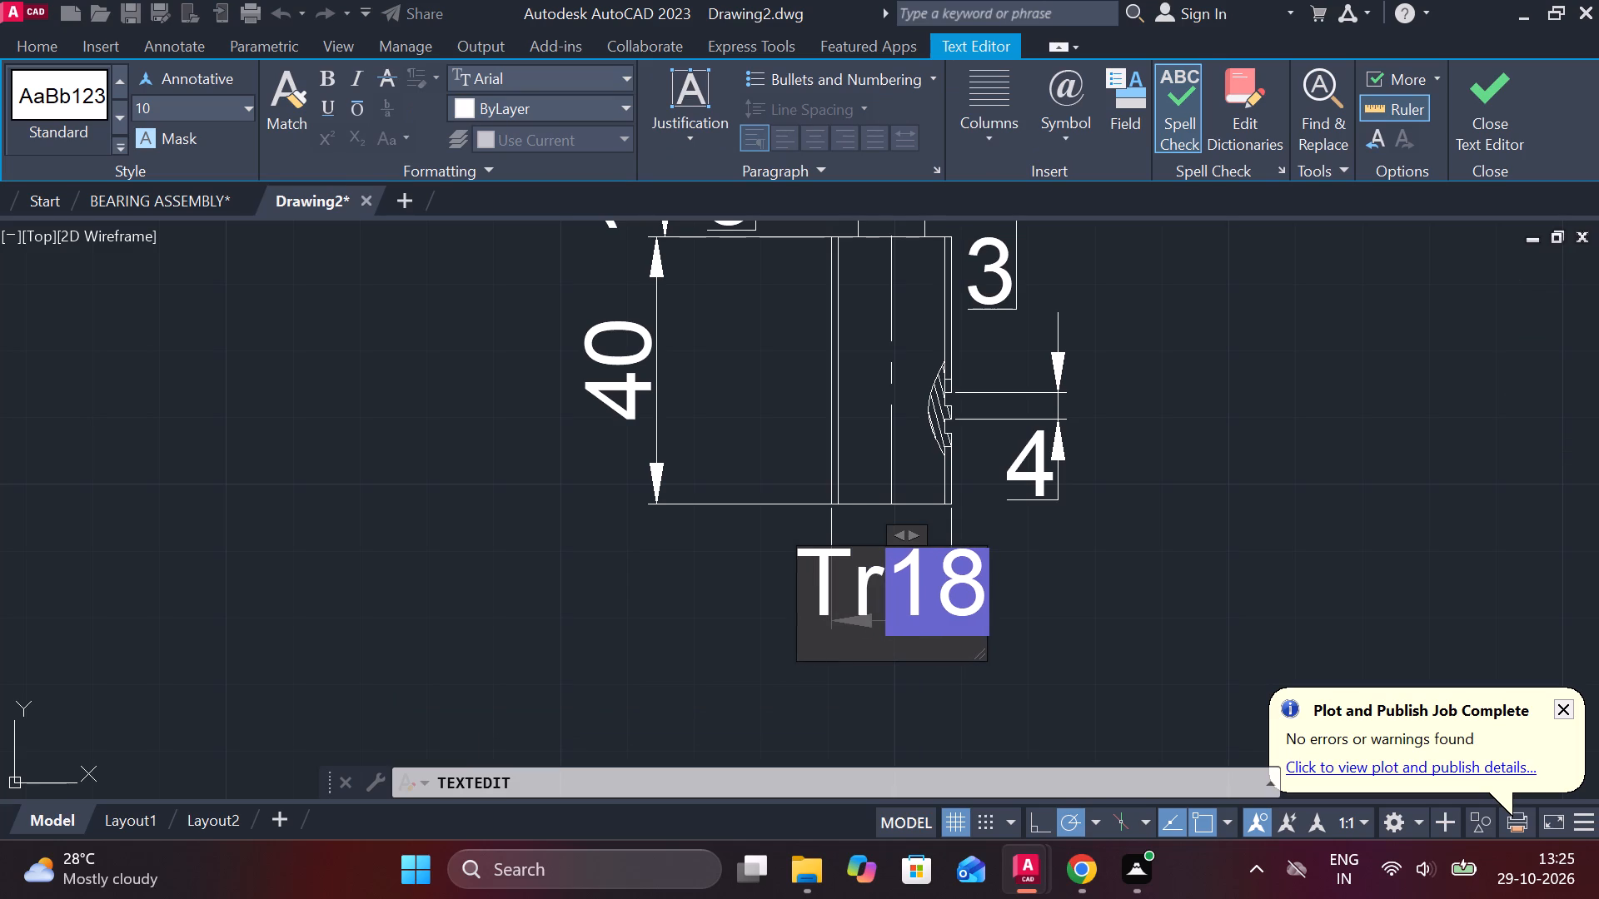
pyautogui.press('.')
pyautogui.press('Right')
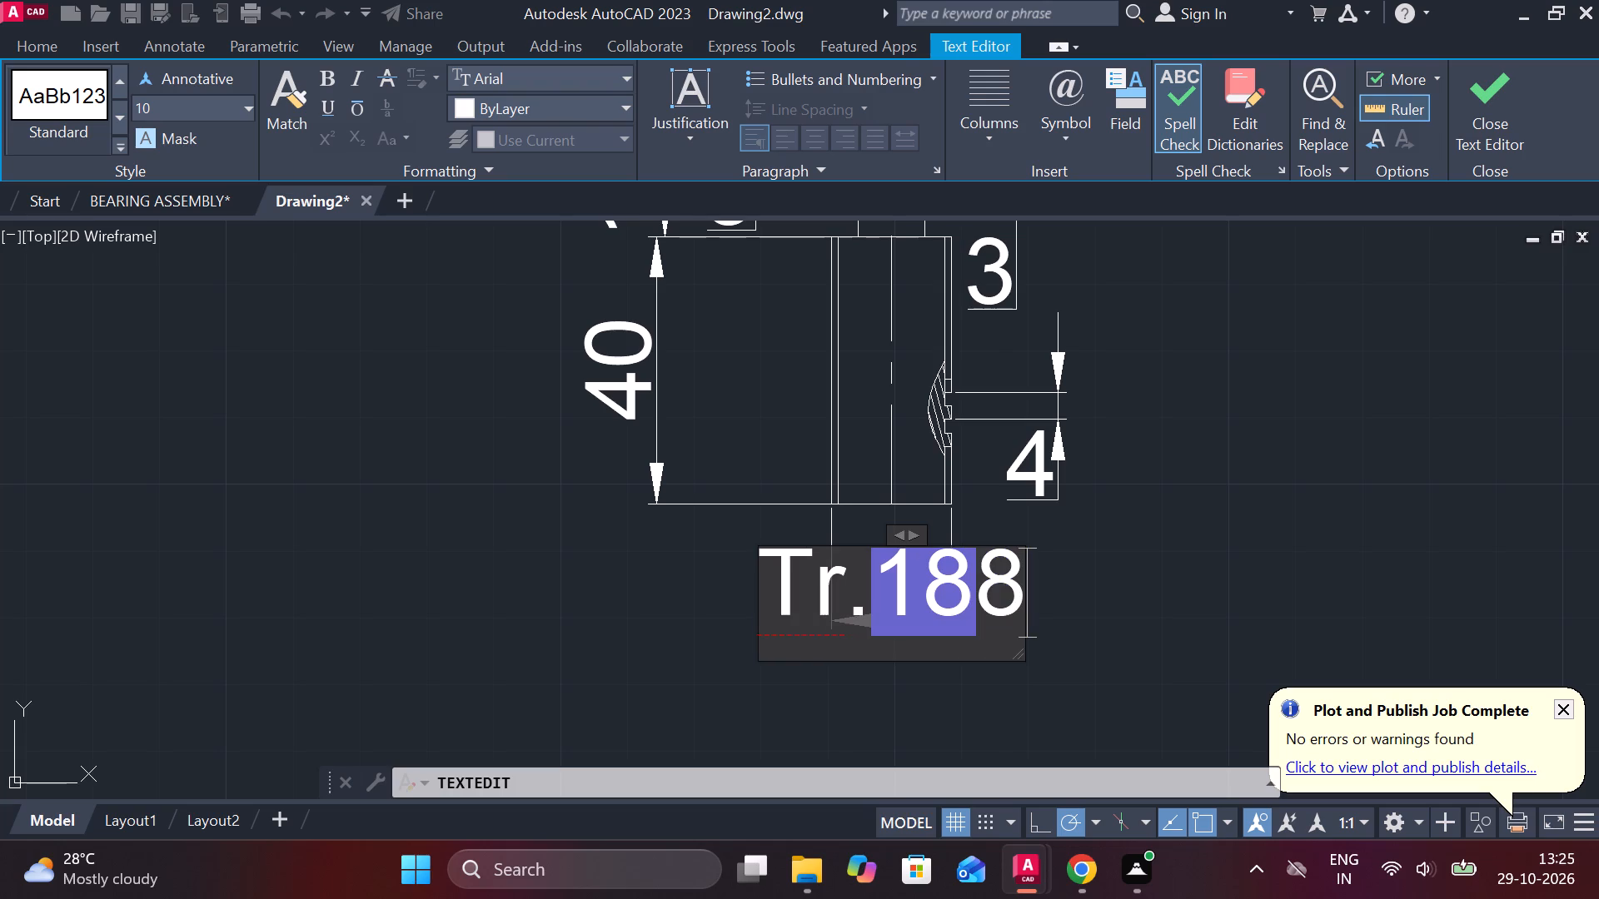
pyautogui.press('BackSpace')
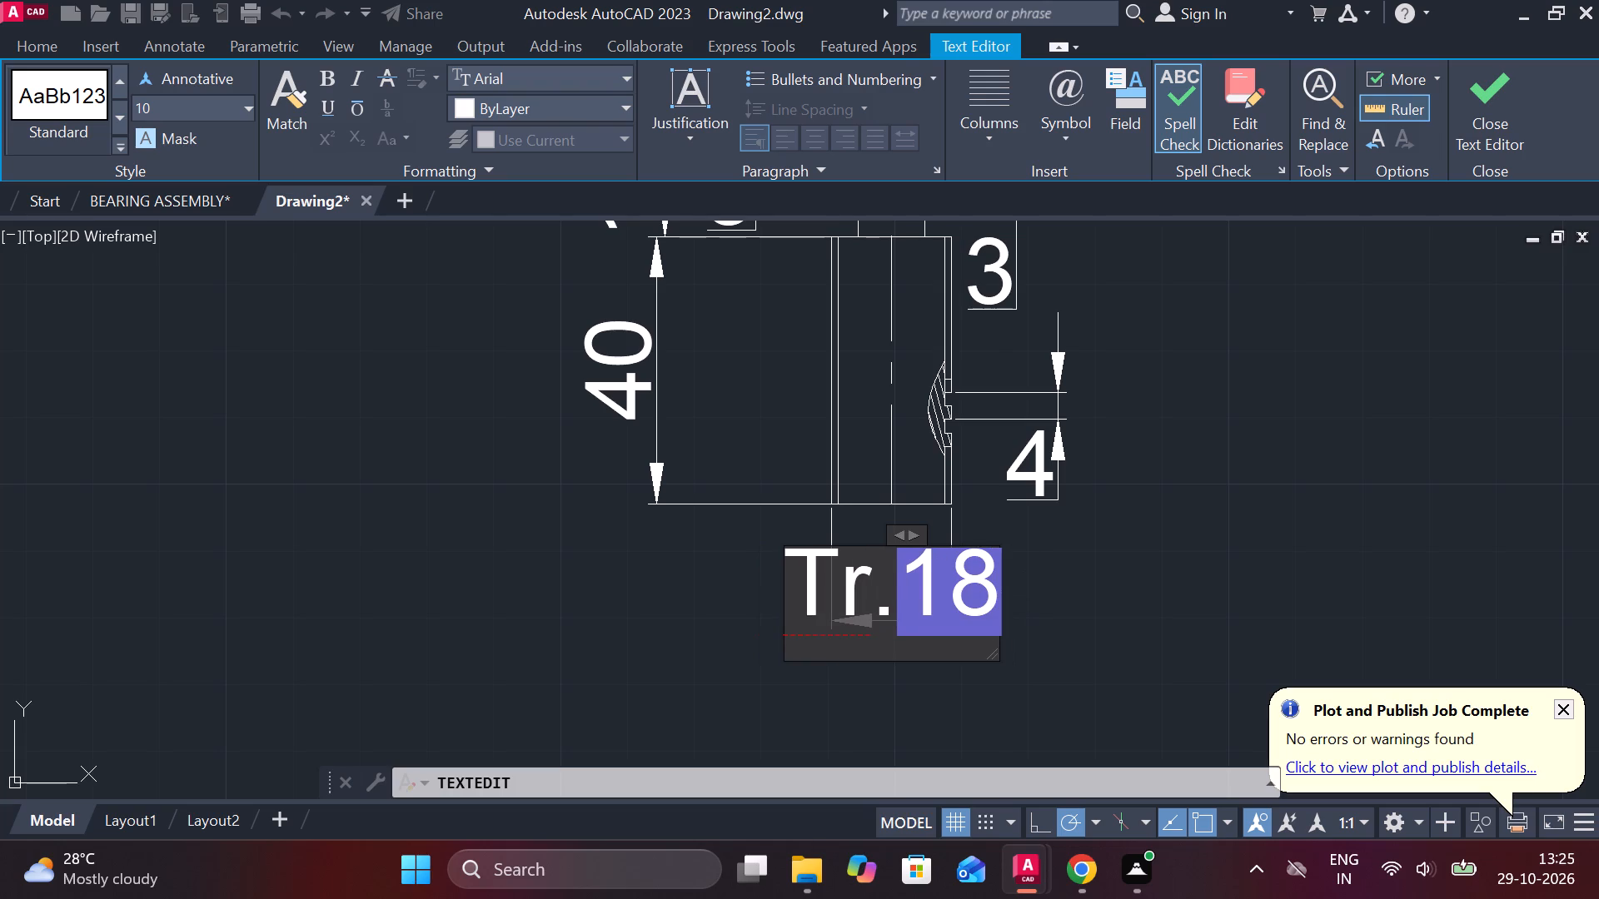
pyautogui.hotkey('shift', '*')
pyautogui.press('4')
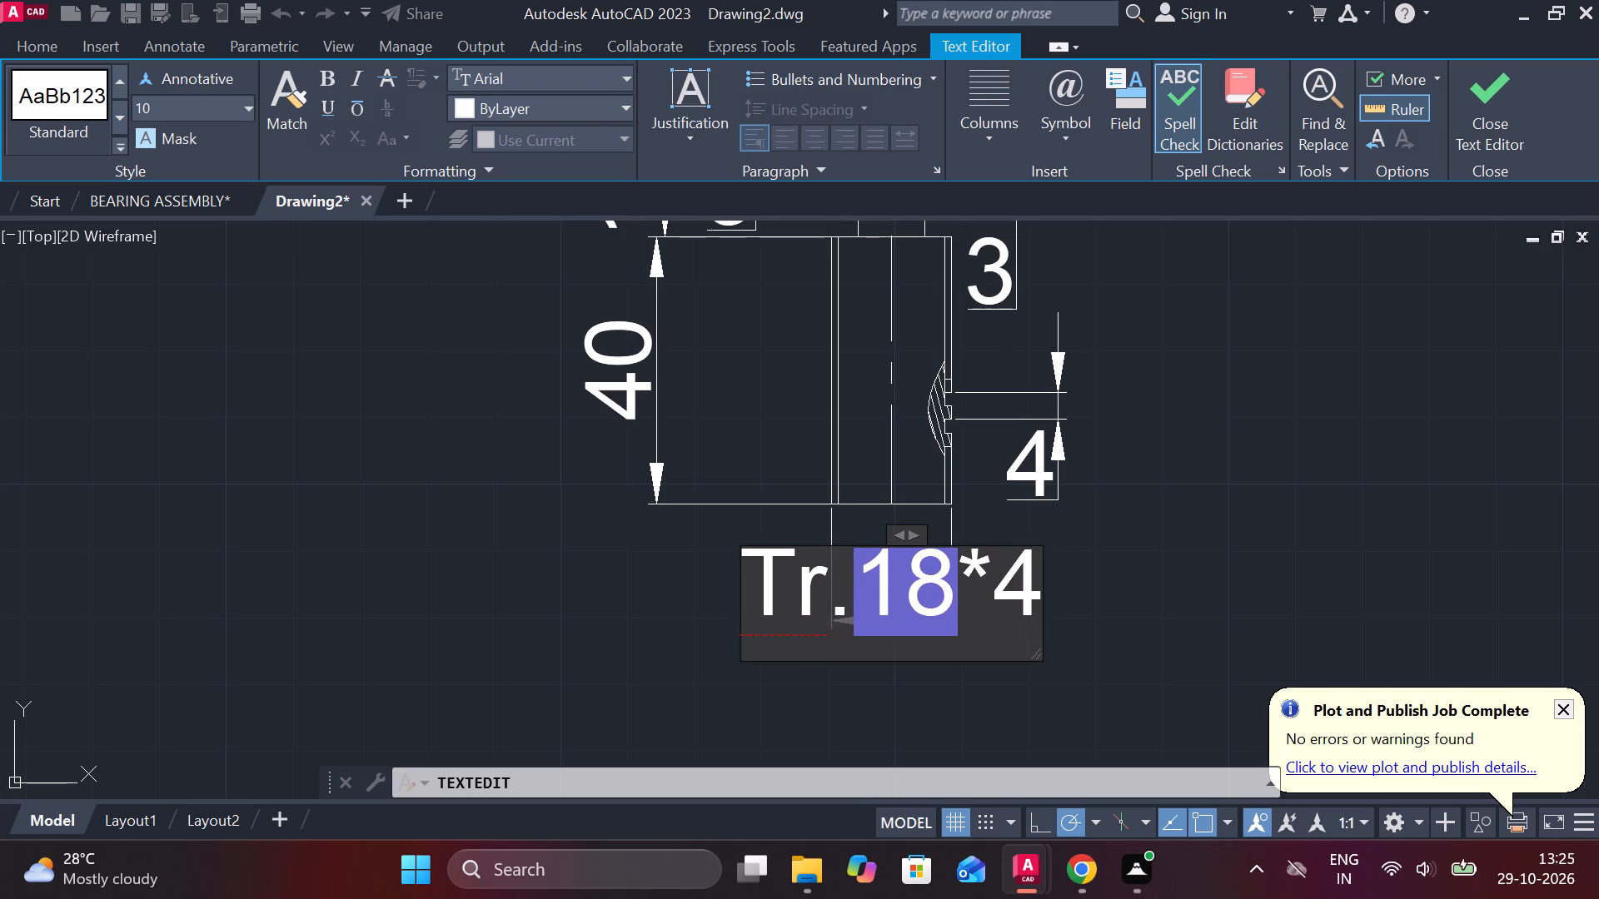
pyautogui.click(1467, 96)
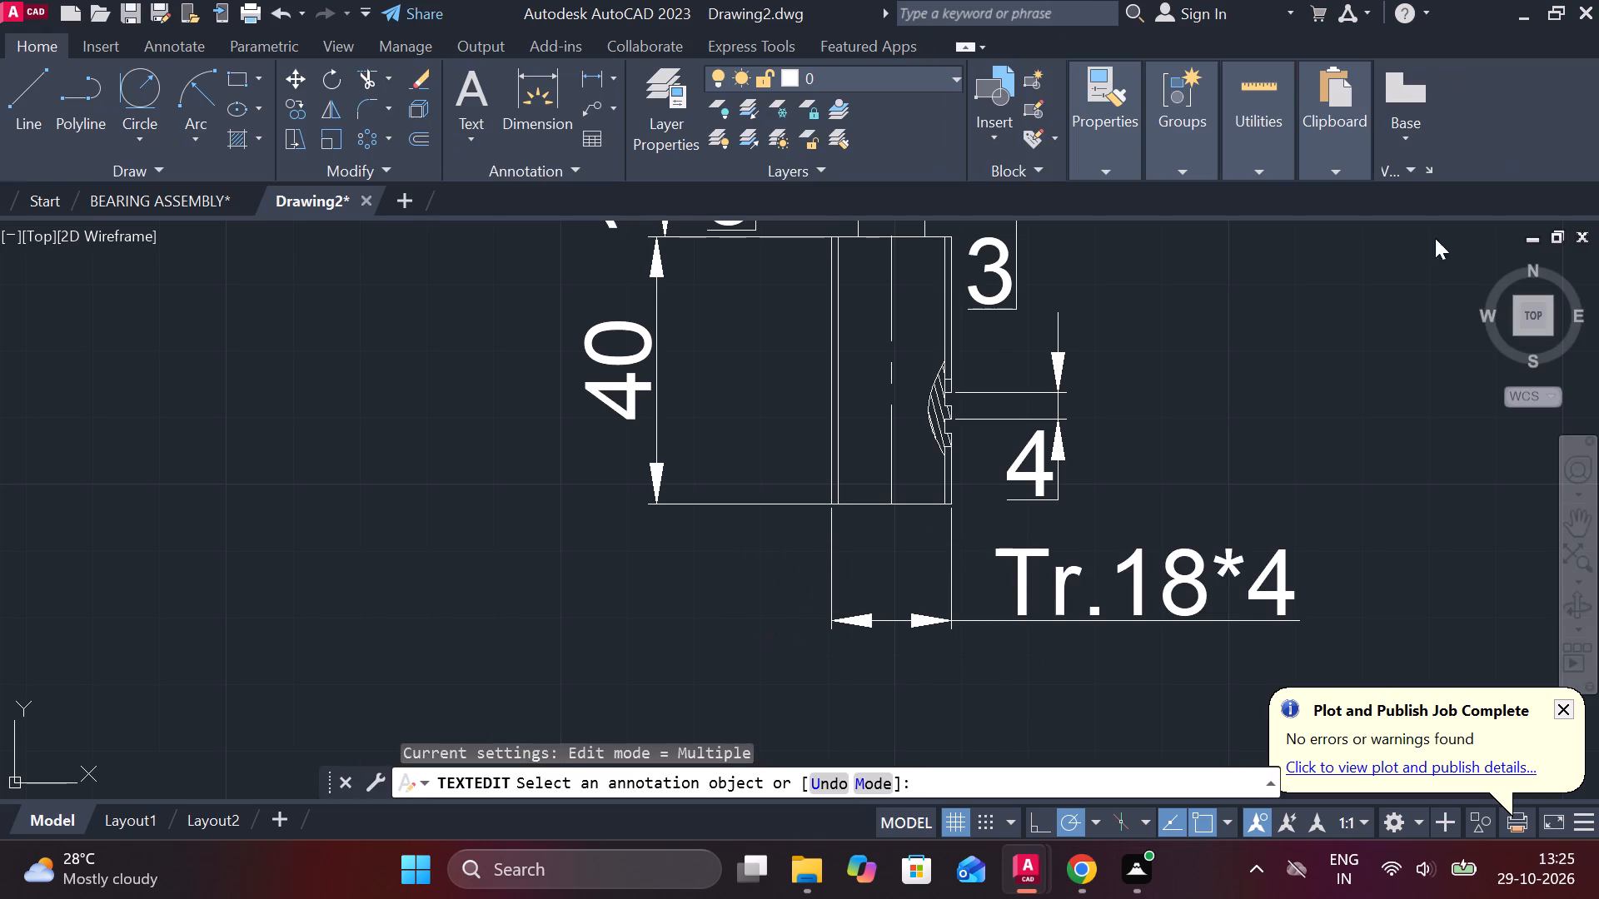
# Add a multileader from the corner of the pin's top end, labelled 7 with a text height of 15.
pyautogui.scroll(-1, 1214, 615)
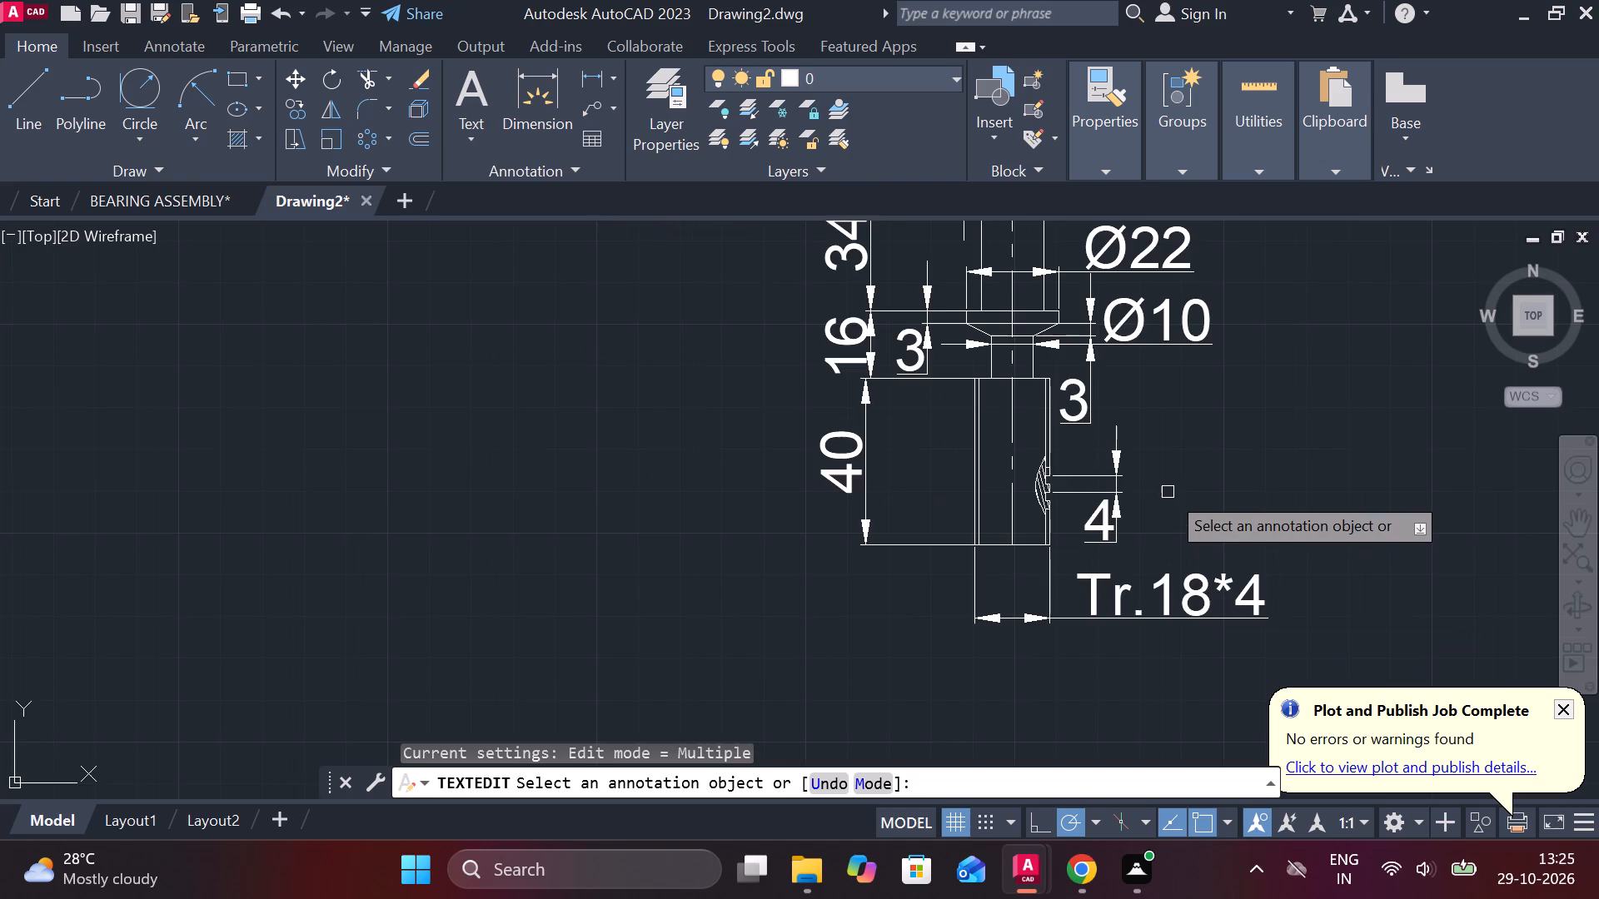
pyautogui.scroll(-1, 1168, 488)
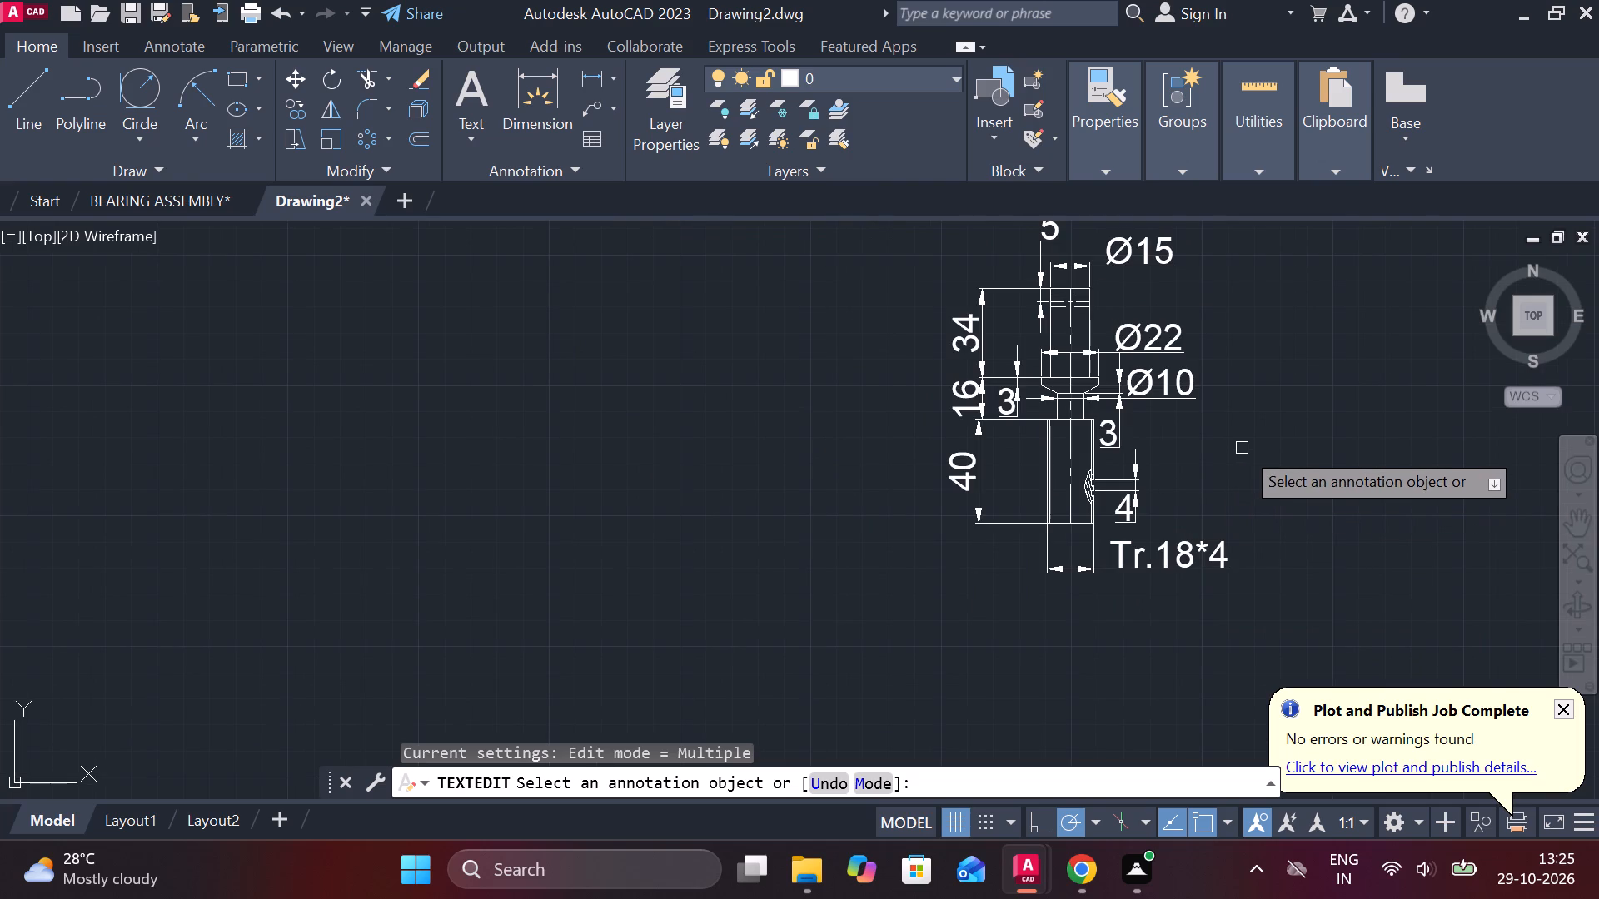
pyautogui.moveTo(1243, 413); pyautogui.dragTo(1083, 534, button='middle')
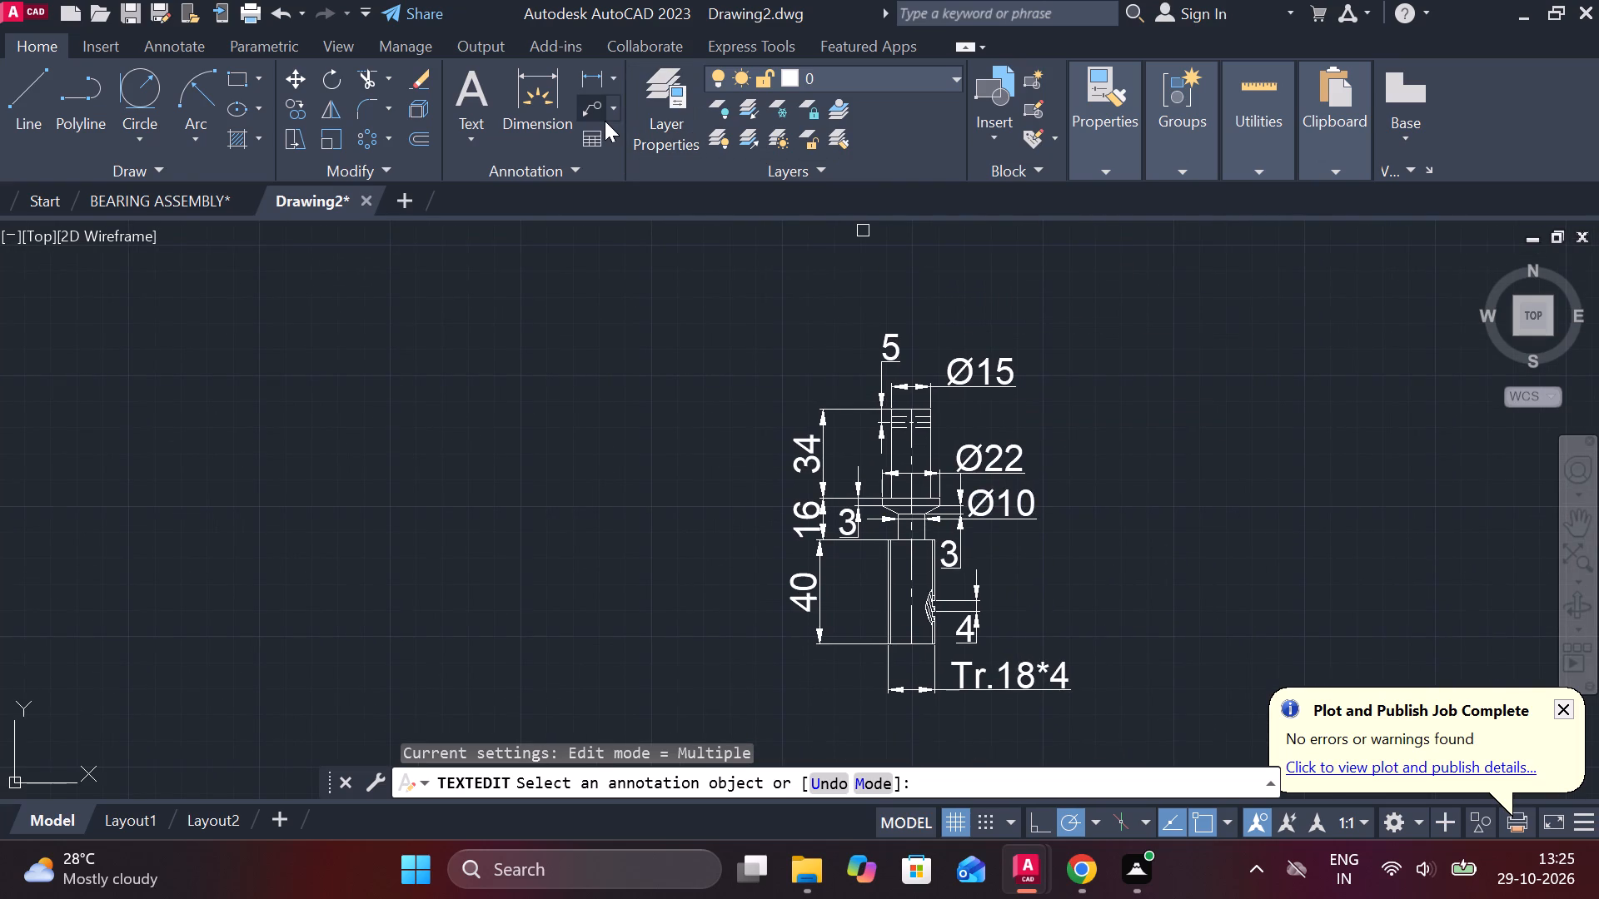
pyautogui.click(602, 120)
pyautogui.scroll(1, 855, 361)
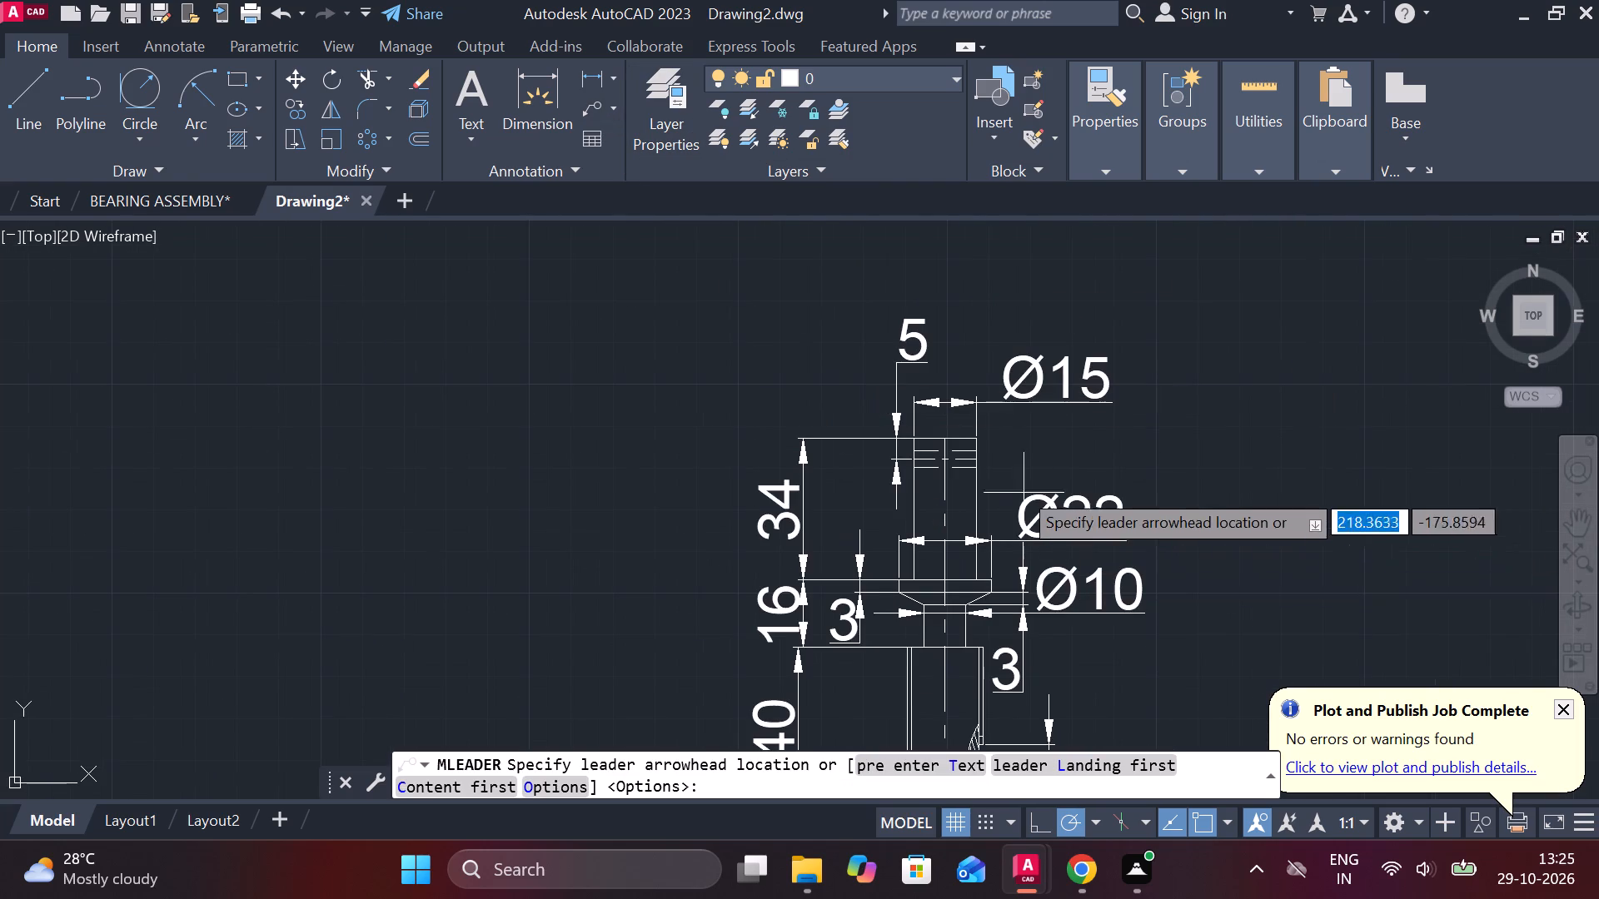
pyautogui.click(919, 442)
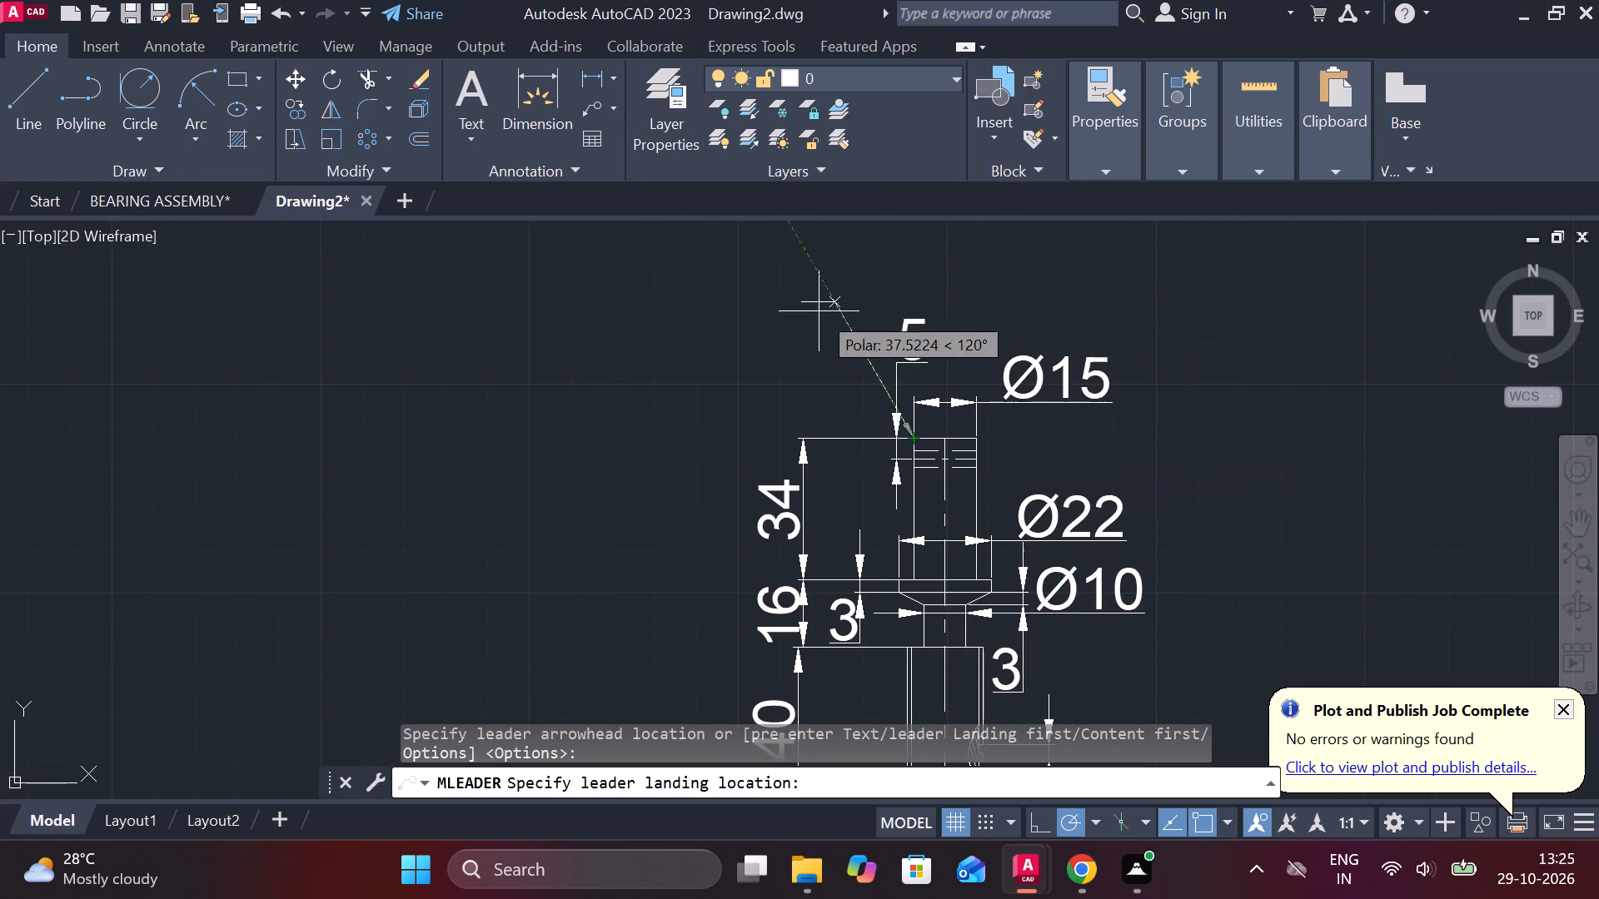
pyautogui.click(757, 315)
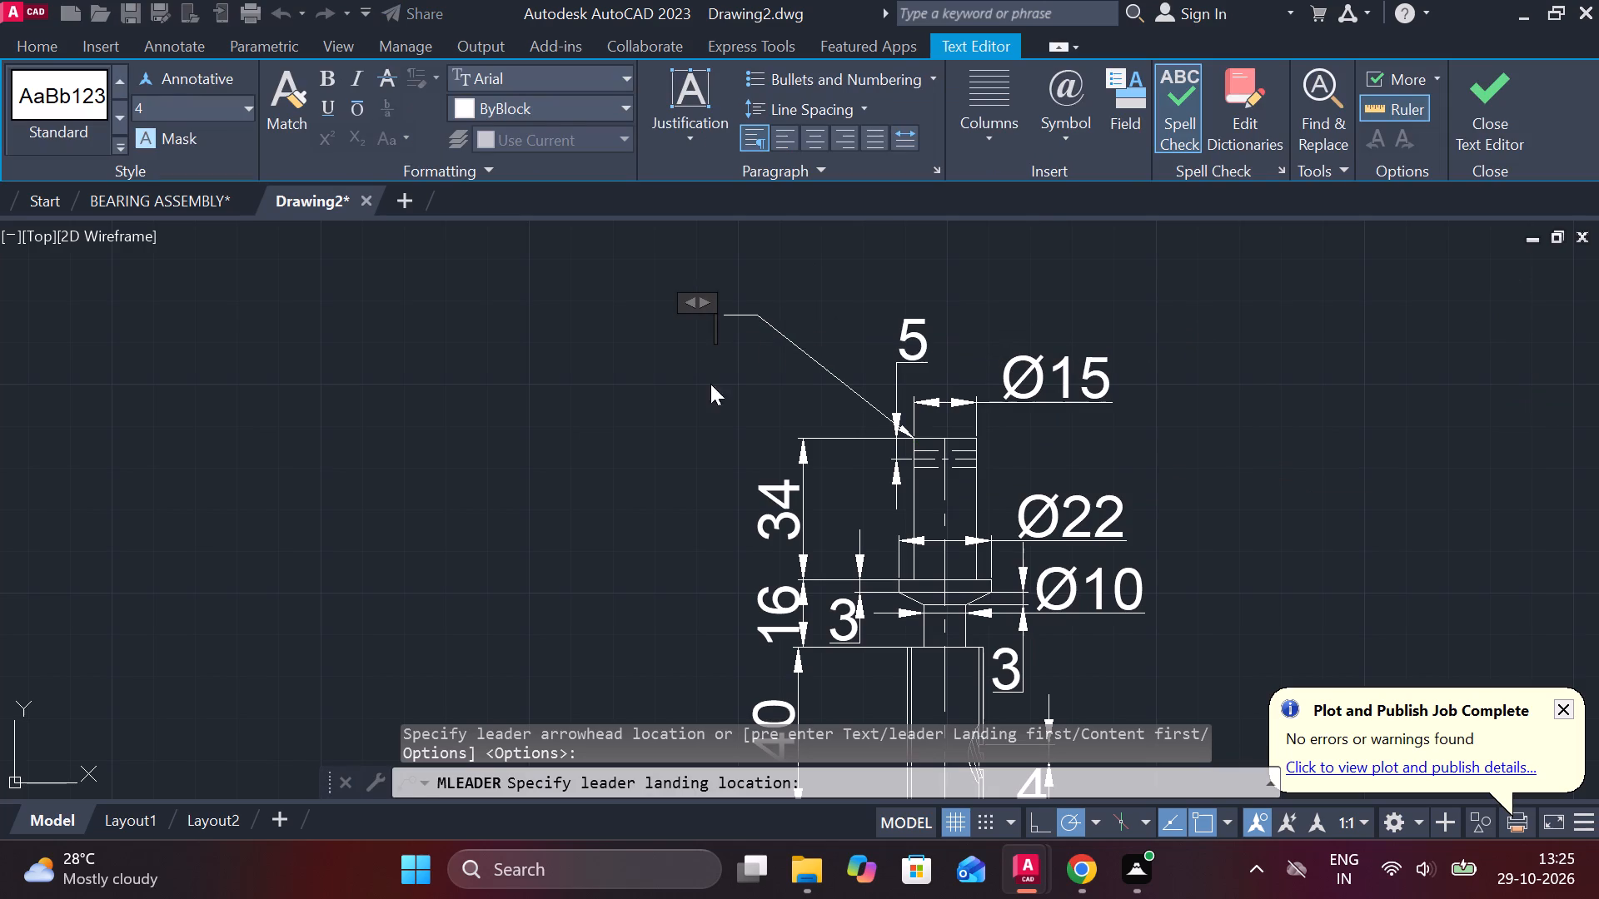
pyautogui.click(167, 106)
pyautogui.write('15')
pyautogui.press('Return')
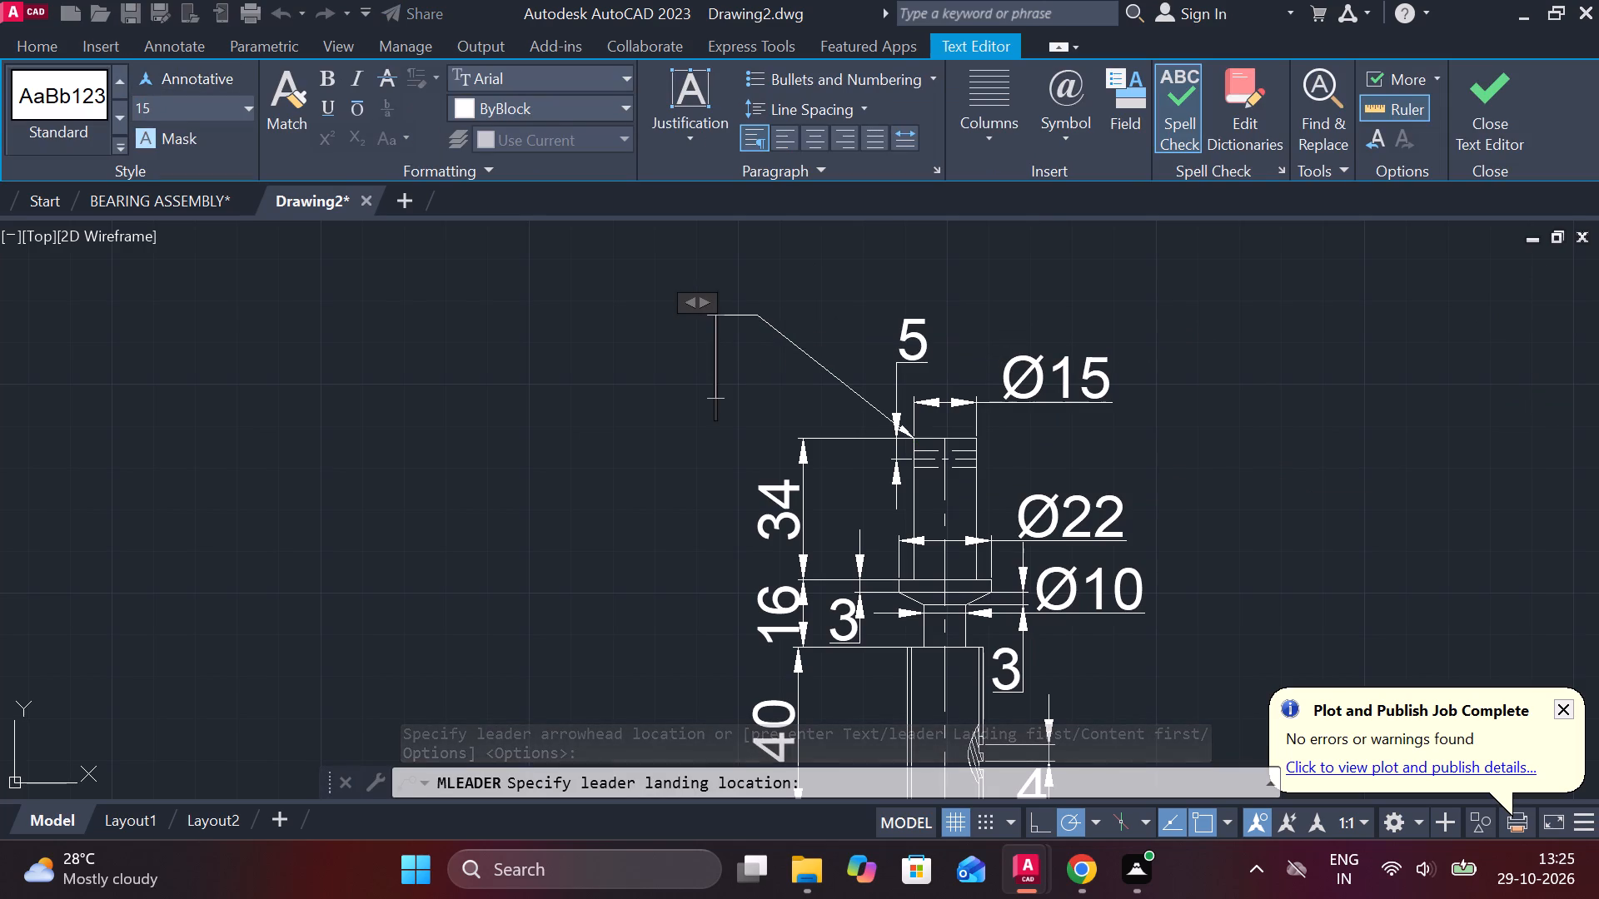
pyautogui.press('7')
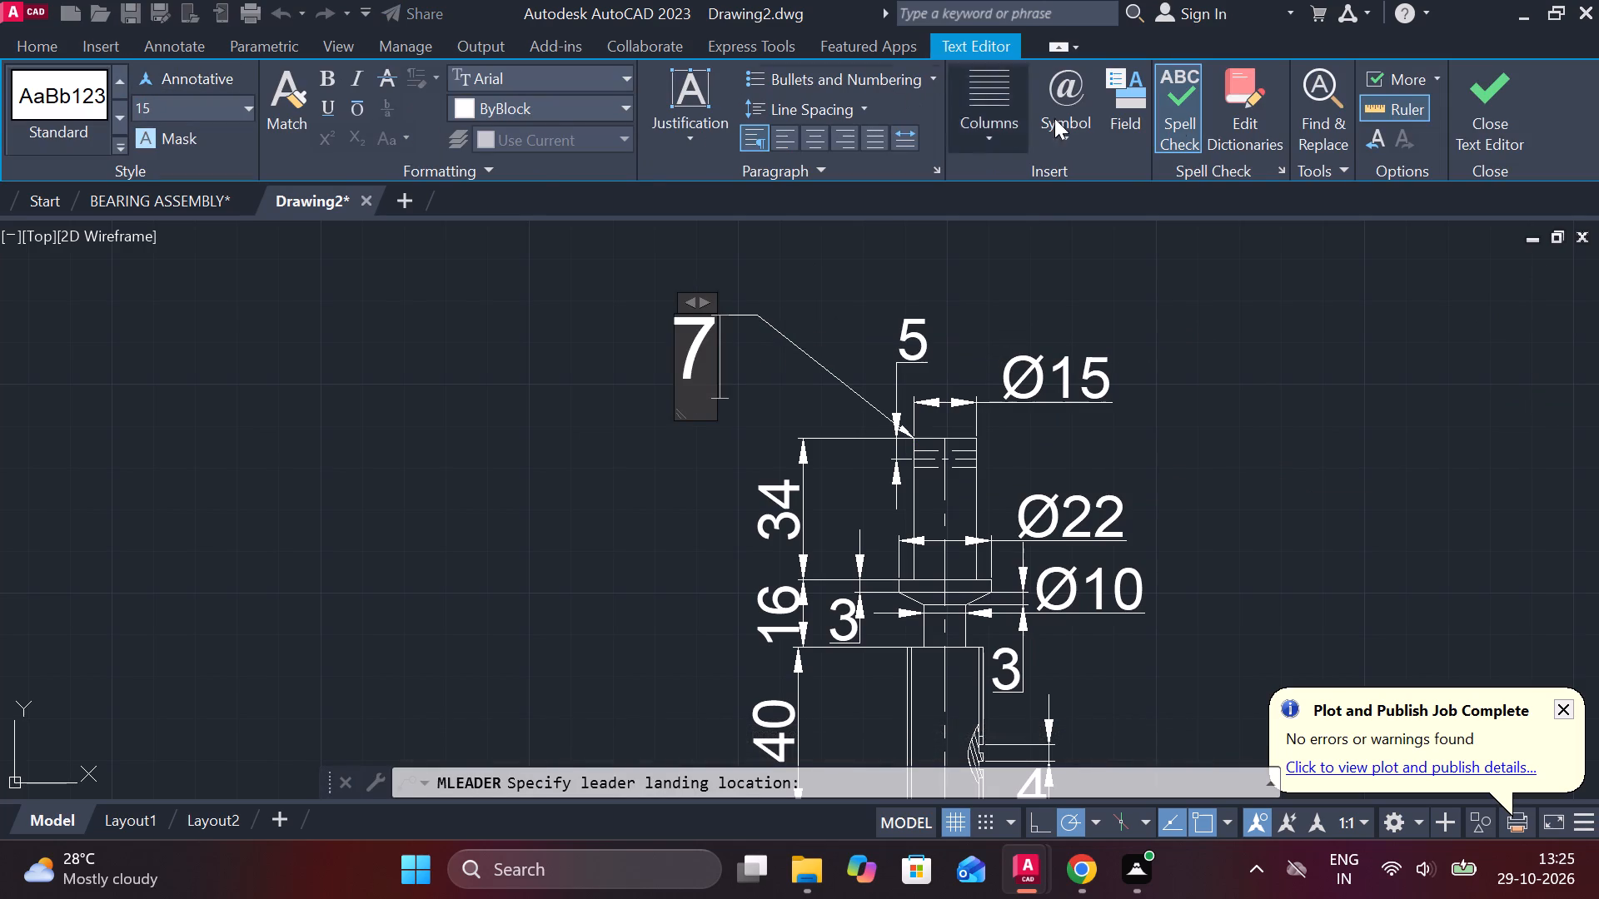
pyautogui.doubleClick(1462, 114)
pyautogui.scroll(-2, 1183, 297)
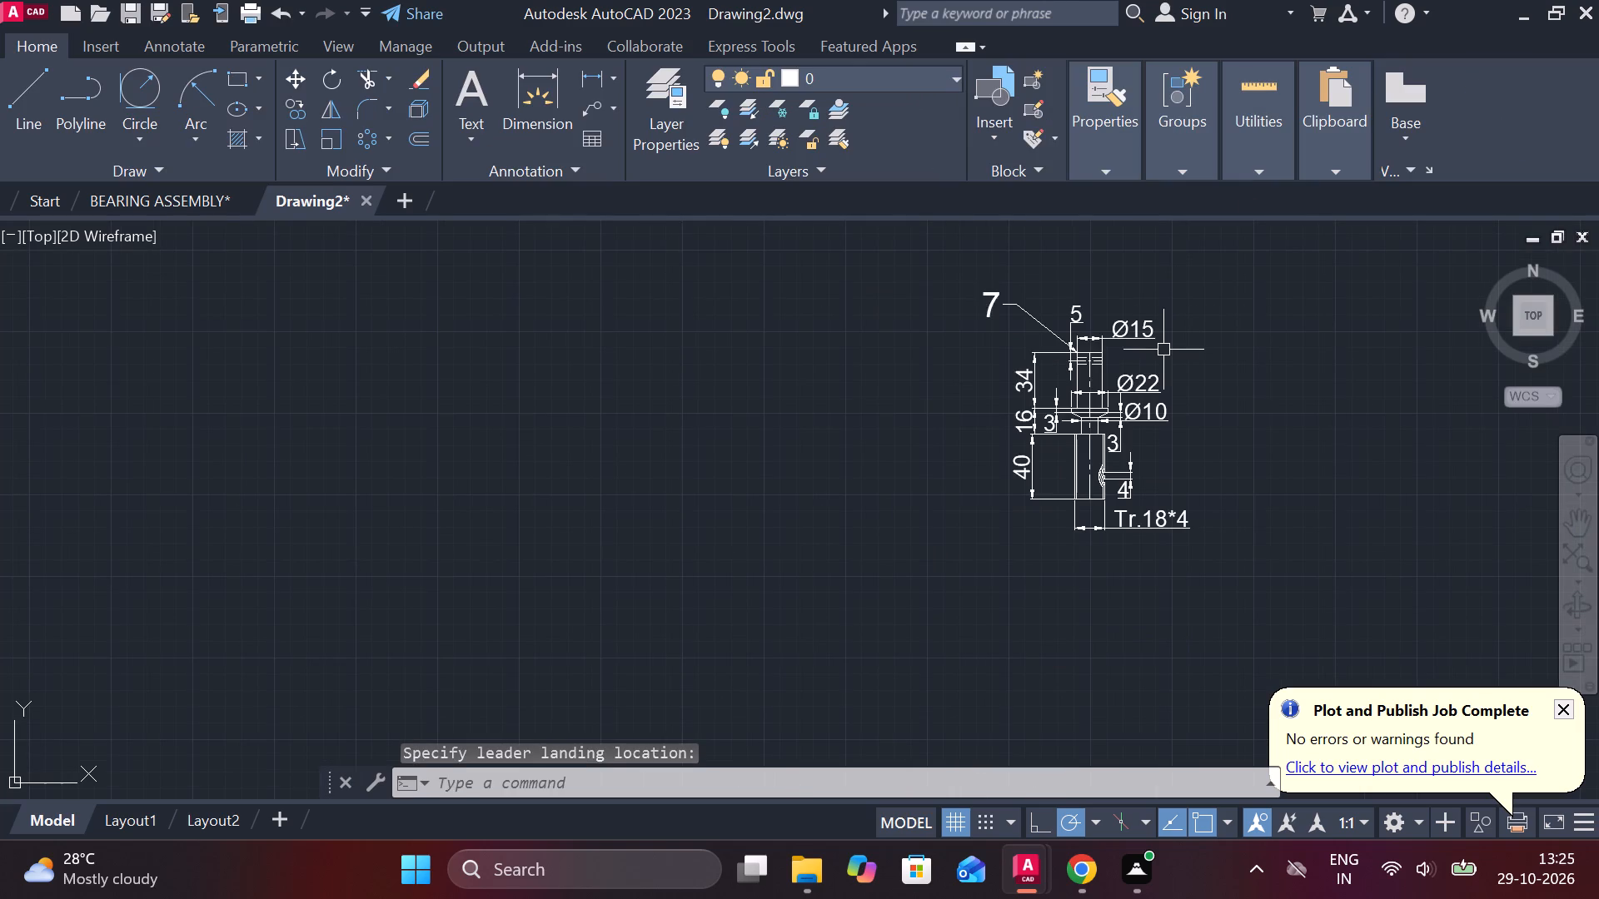
# Move the dimensioned part 7 pin, with its label, into the gap between the plan views of parts 1 and 3.
pyautogui.scroll(-1, 1073, 326)
pyautogui.click(978, 281)
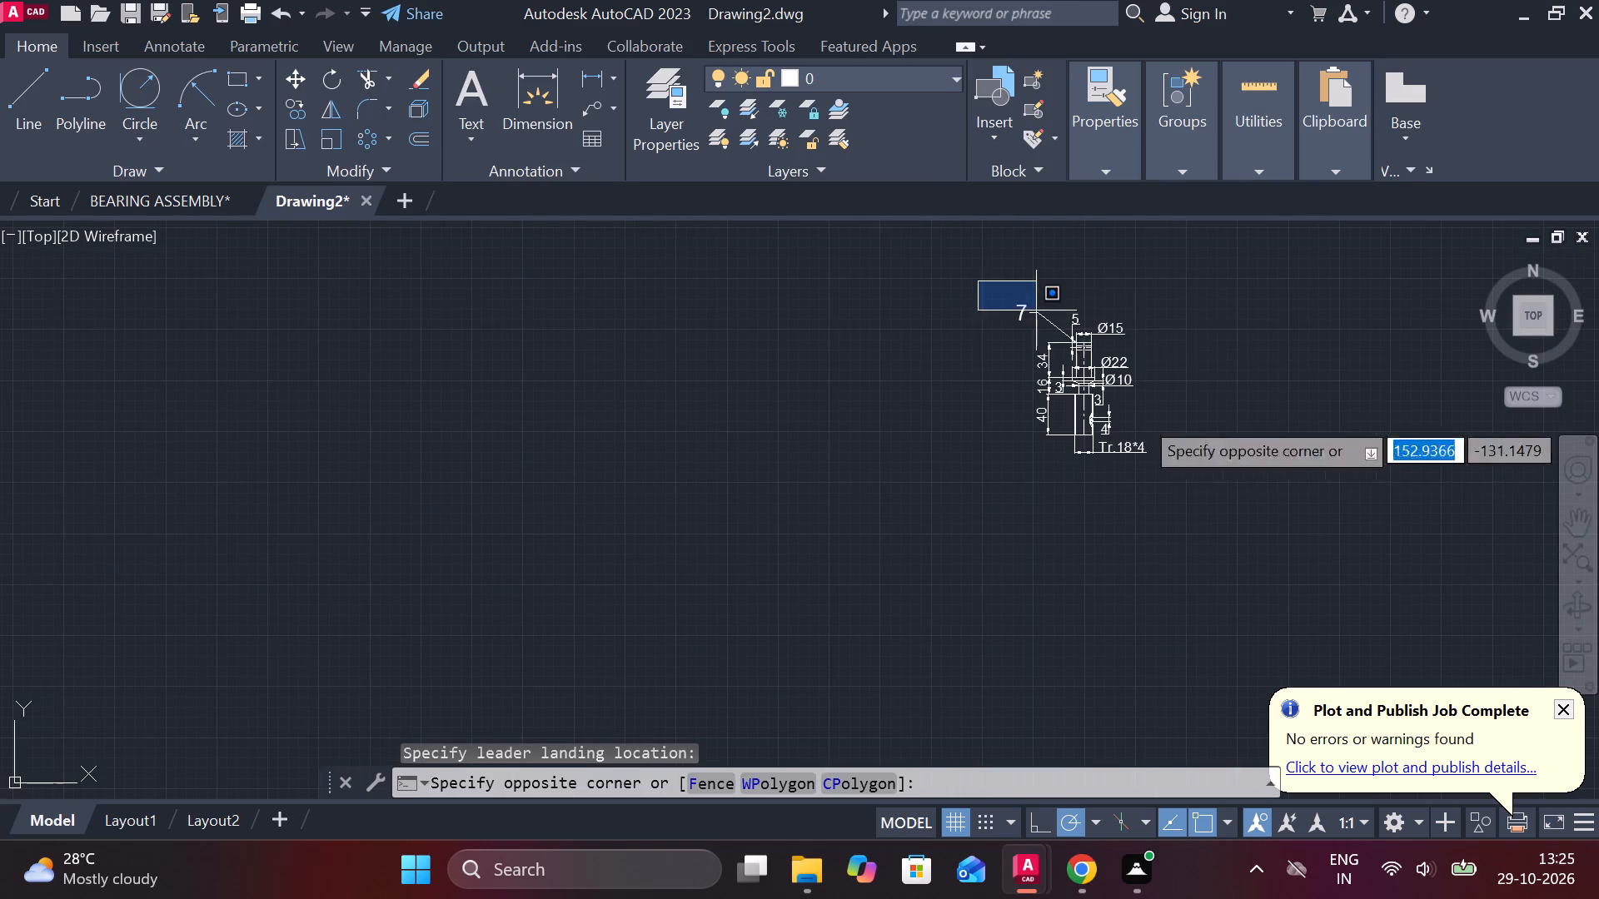
pyautogui.click(1202, 493)
pyautogui.press('m')
pyautogui.press('Return')
pyautogui.click(1173, 423)
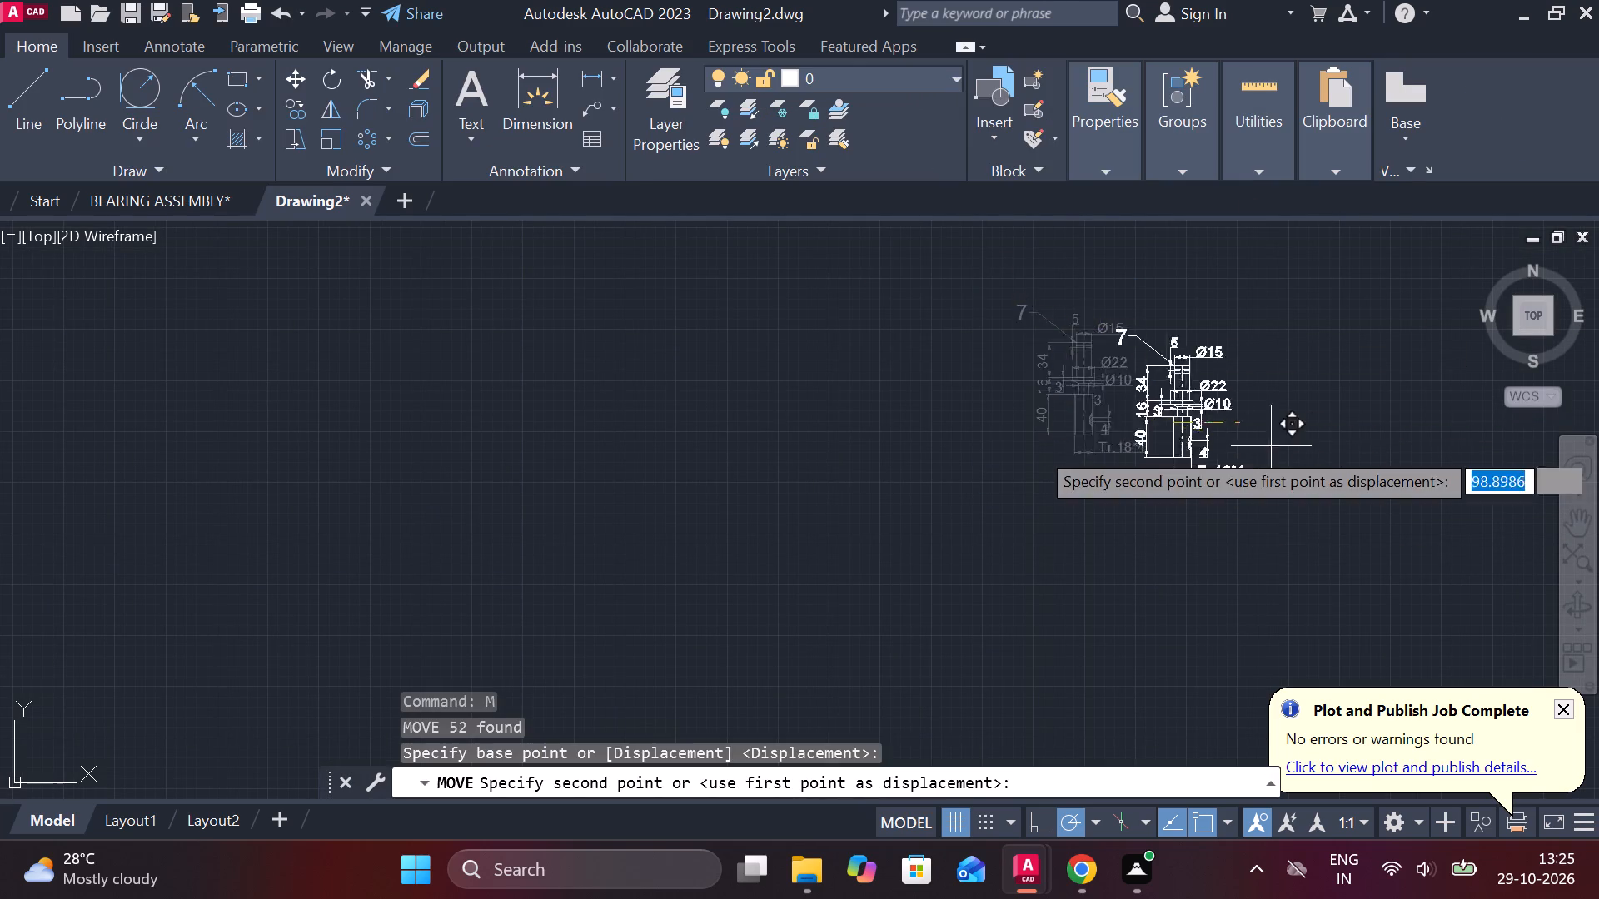
pyautogui.scroll(-2, 1291, 448)
pyautogui.moveTo(1337, 410); pyautogui.dragTo(863, 597, button='middle')
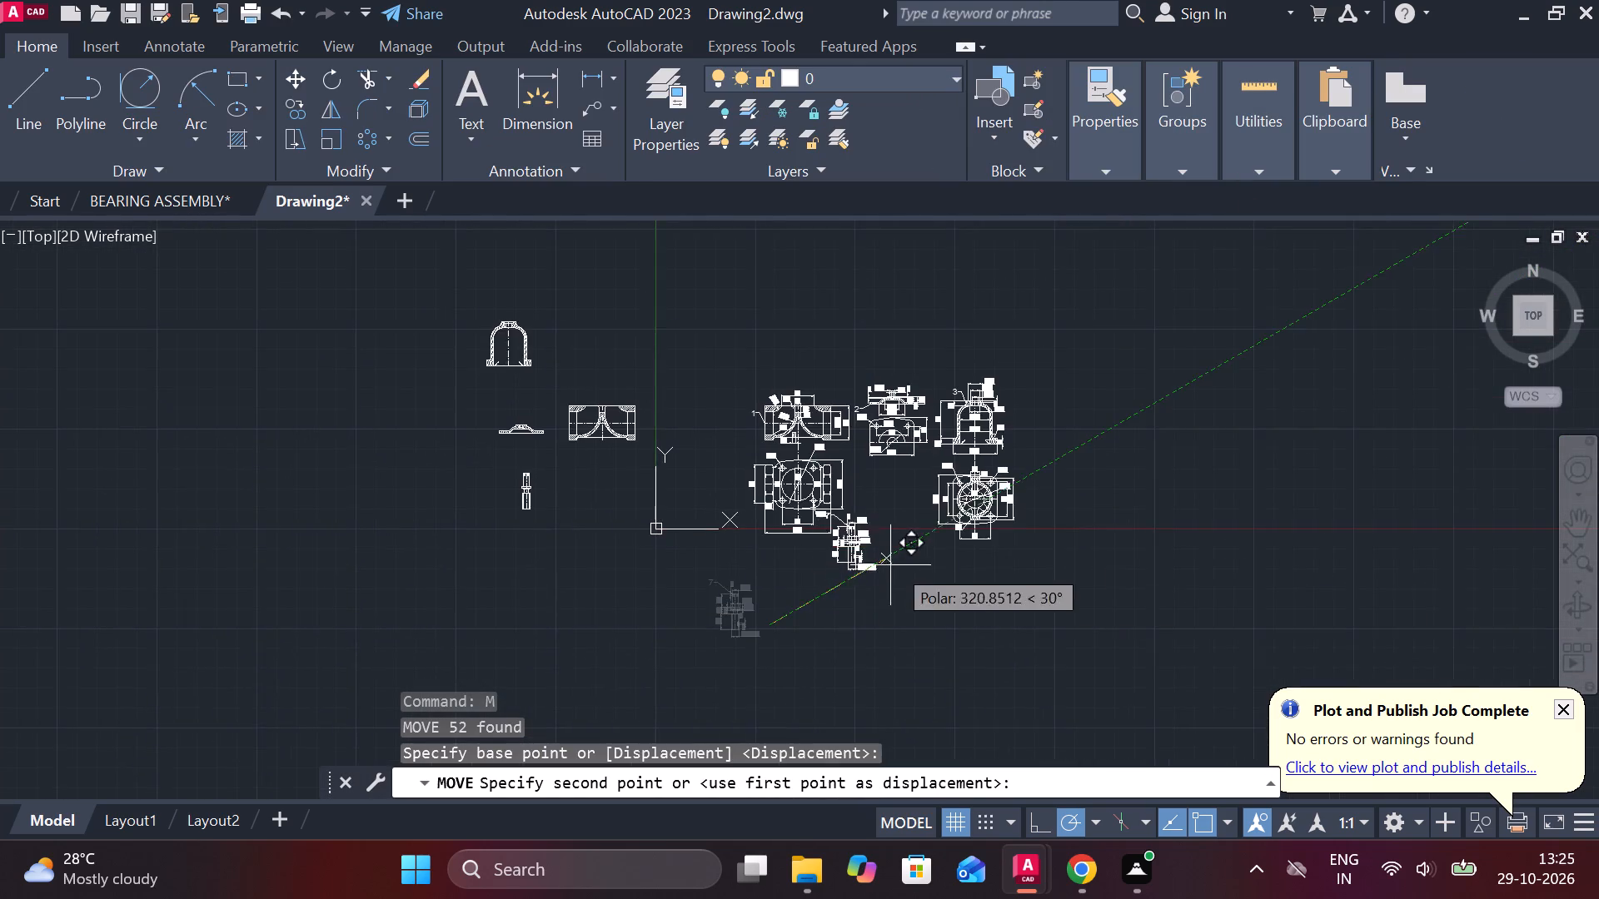
pyautogui.scroll(3, 921, 541)
pyautogui.click(934, 417)
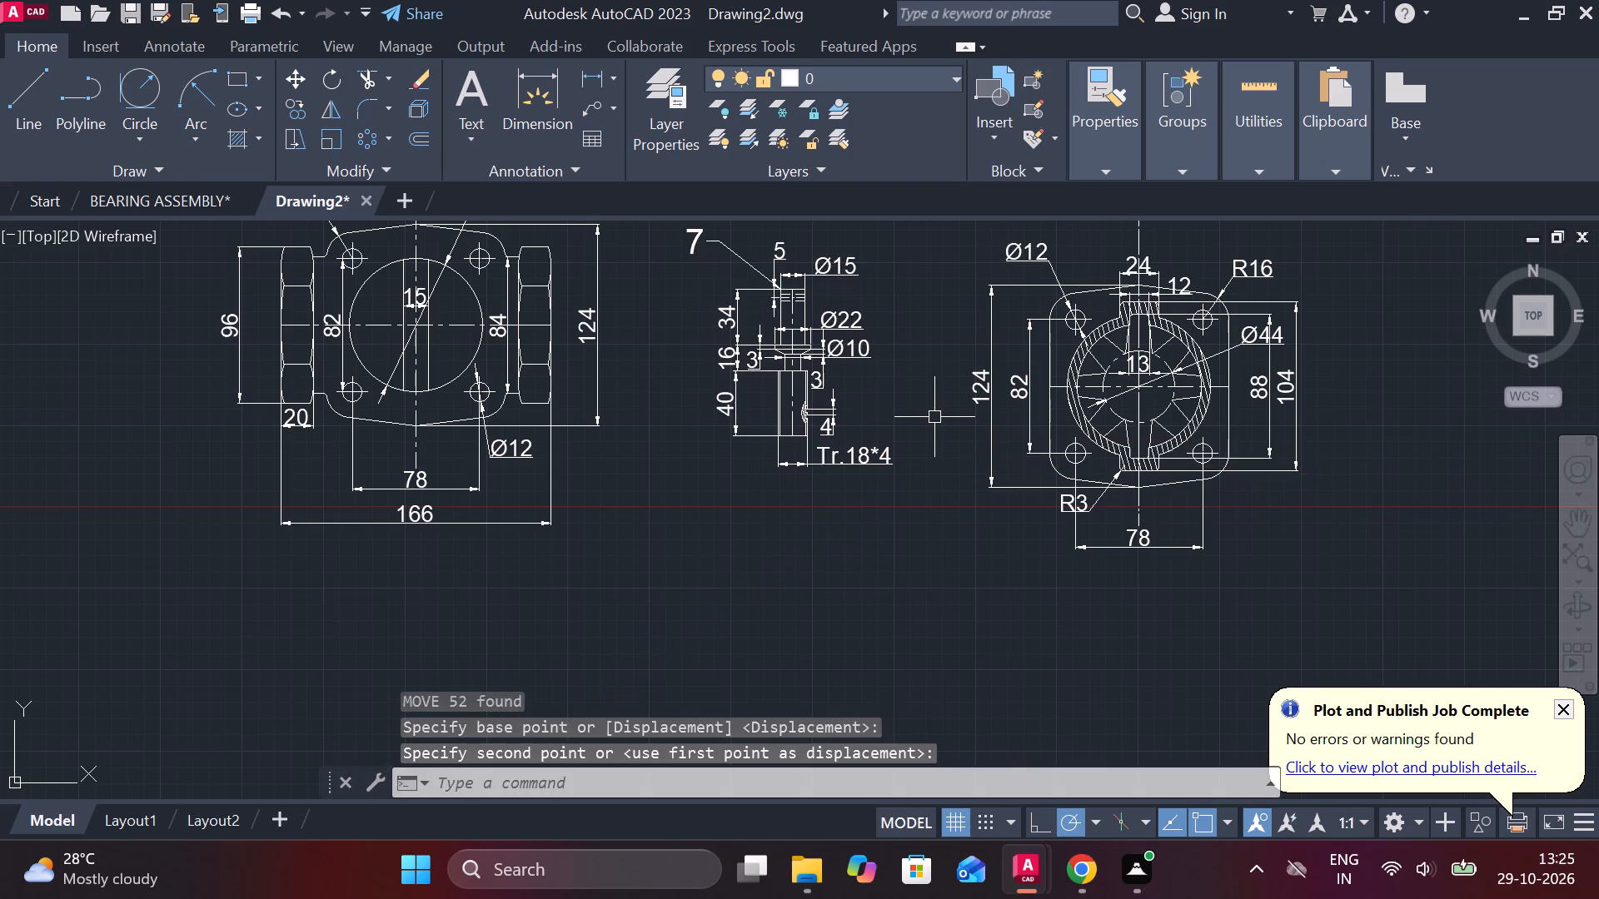
# Draw a rectangle 22 wide and 14 high with lines in the empty area below the dimensioned views.
pyautogui.scroll(-1, 939, 420)
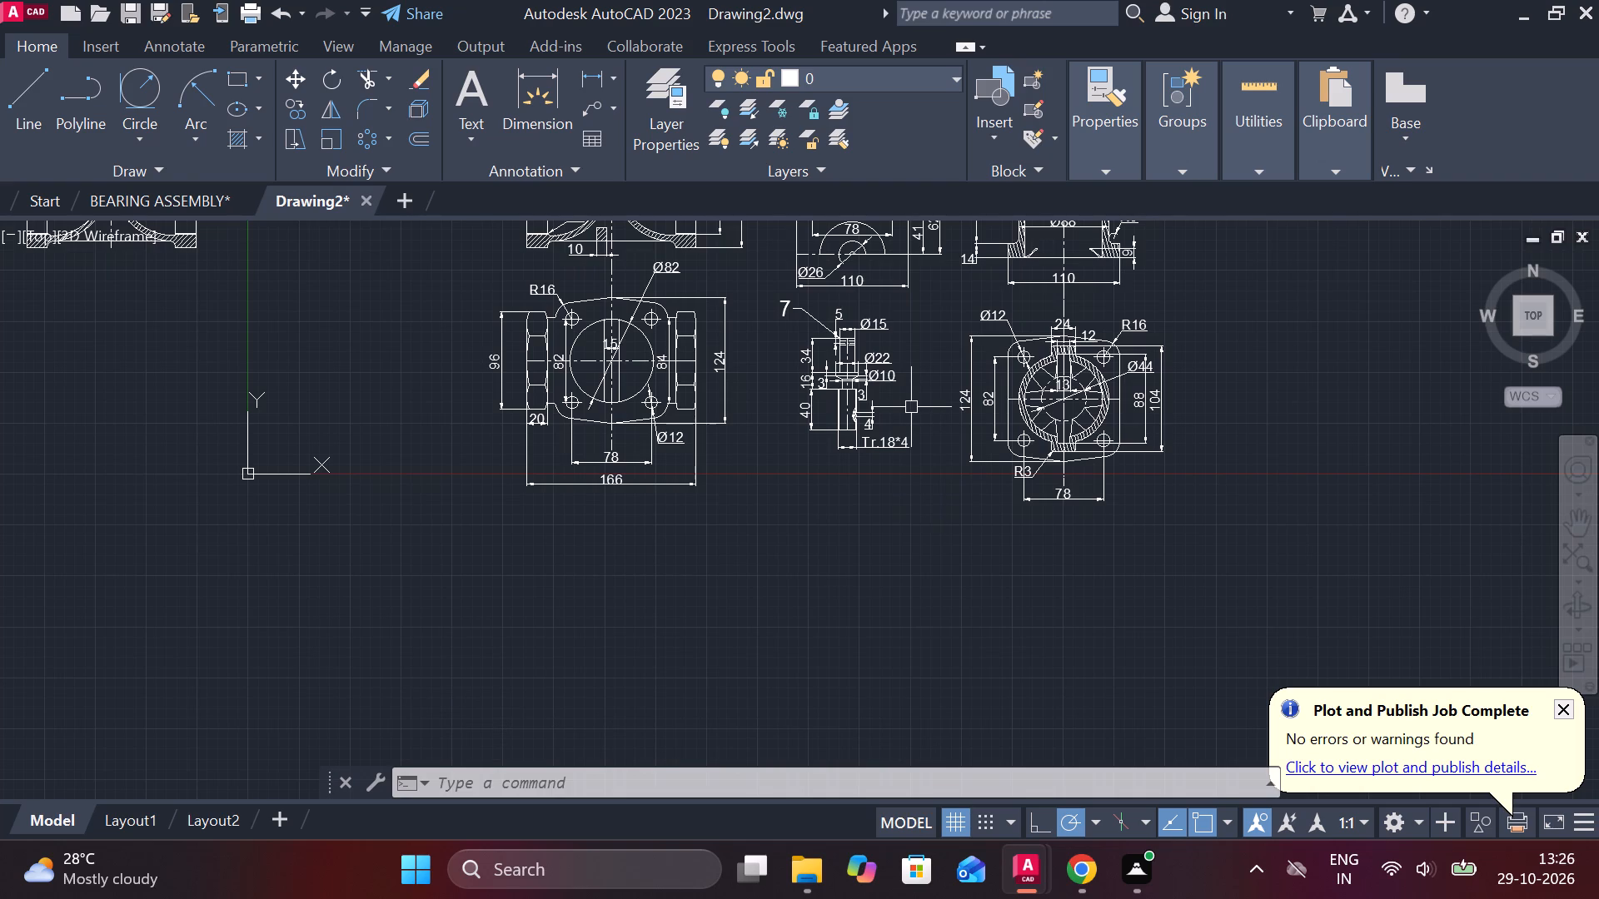
pyautogui.moveTo(907, 478); pyautogui.dragTo(826, 641, button='middle')
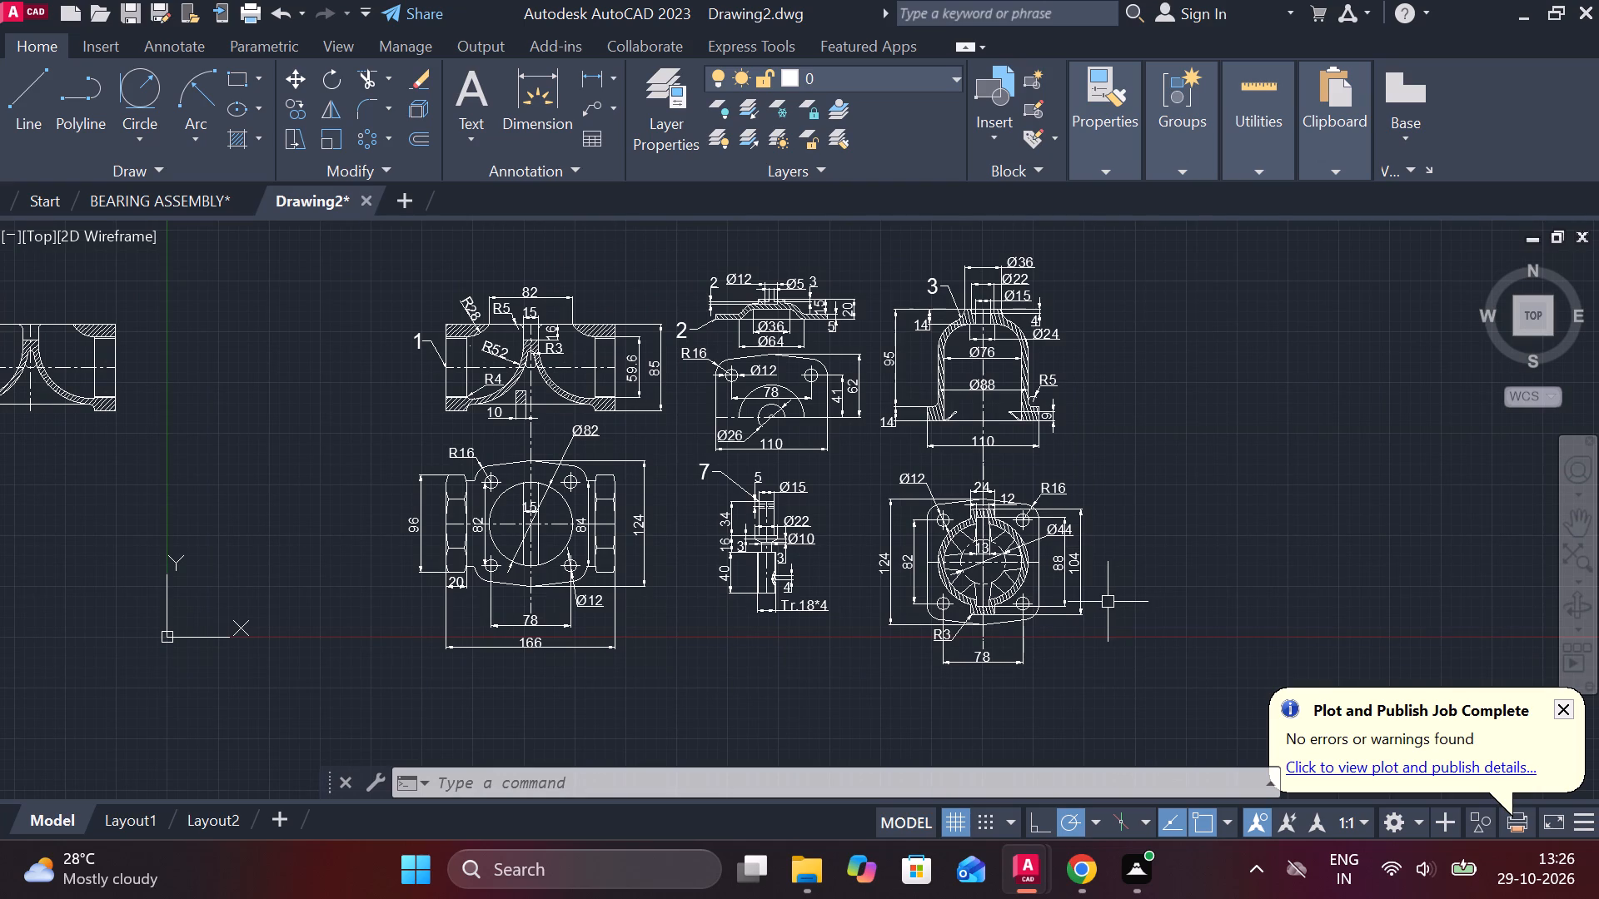
pyautogui.moveTo(933, 489); pyautogui.dragTo(935, 375, button='middle')
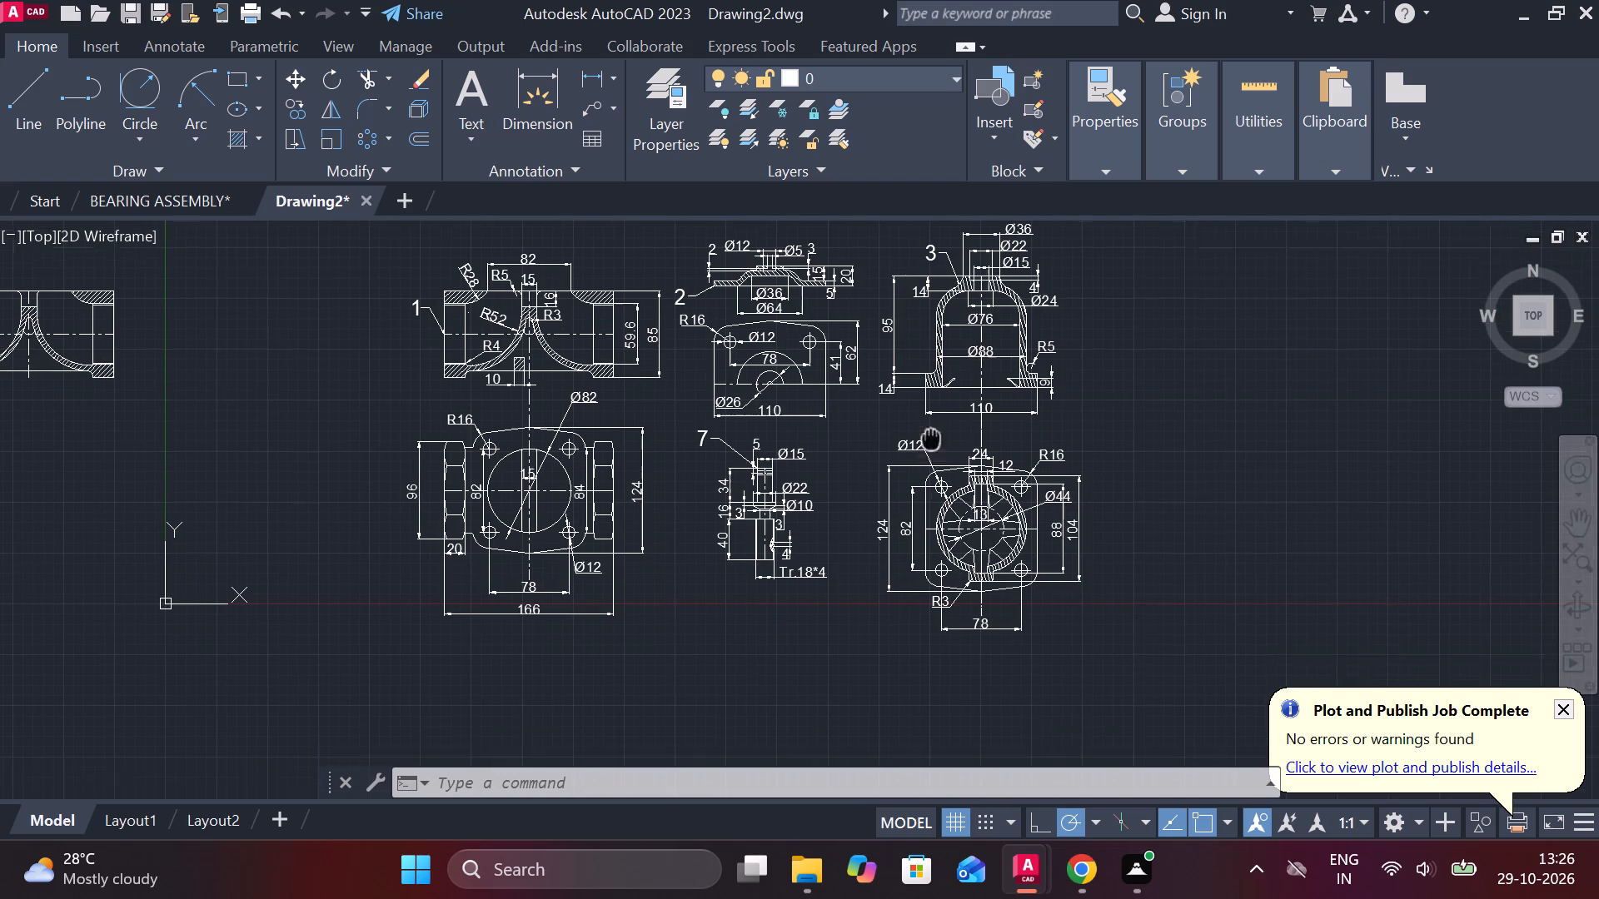
pyautogui.moveTo(935, 375); pyautogui.dragTo(935, 332, button='middle')
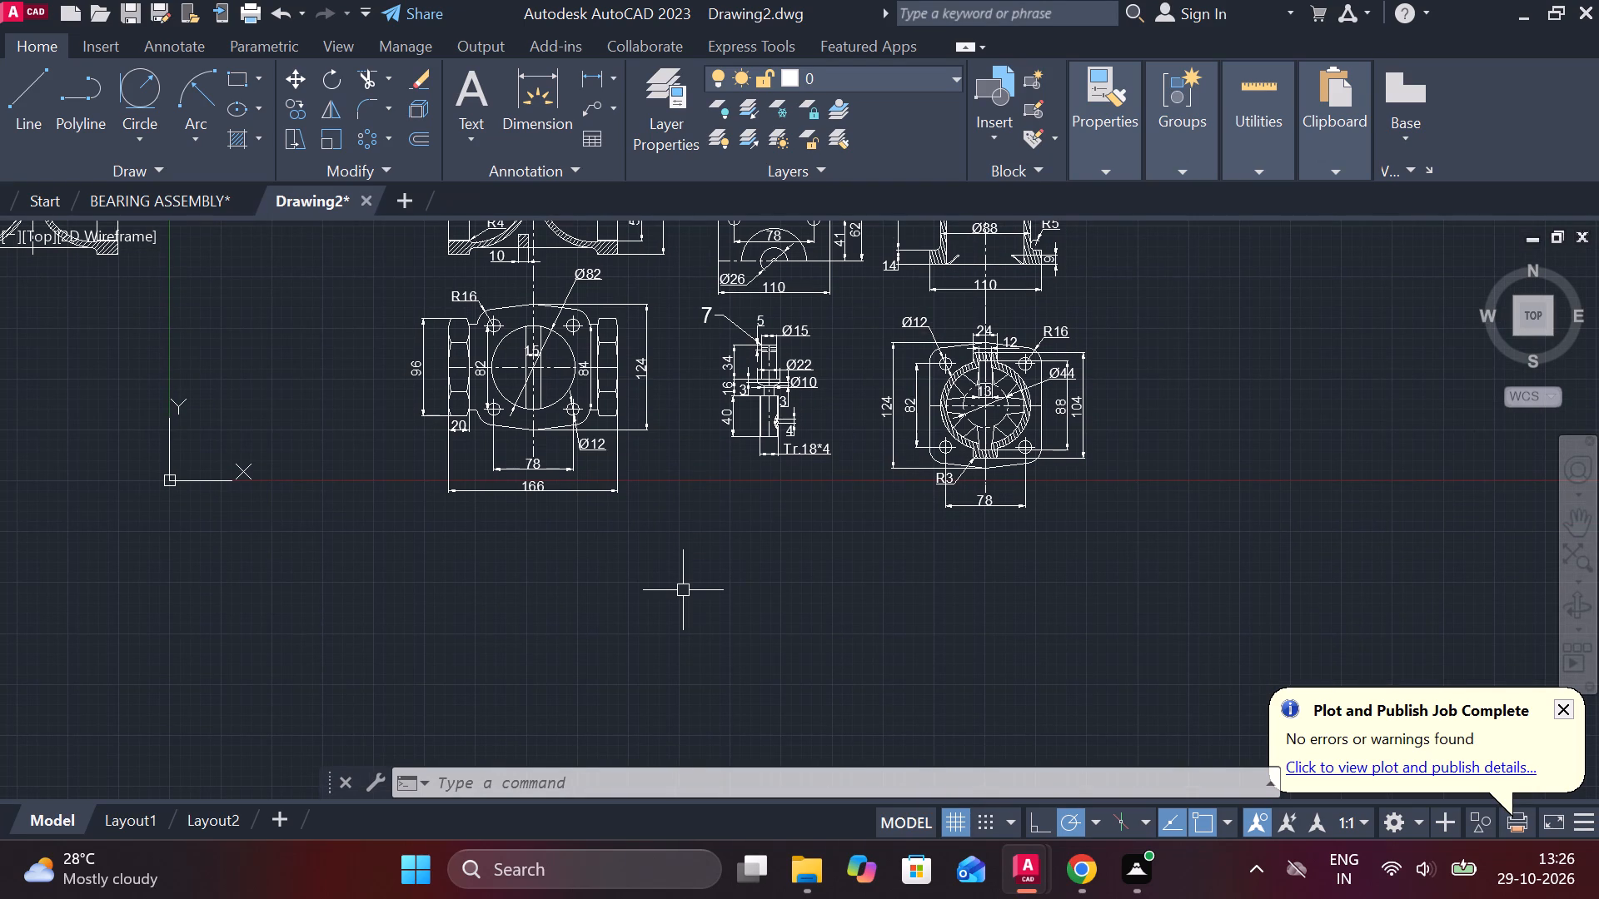
pyautogui.press('Escape')
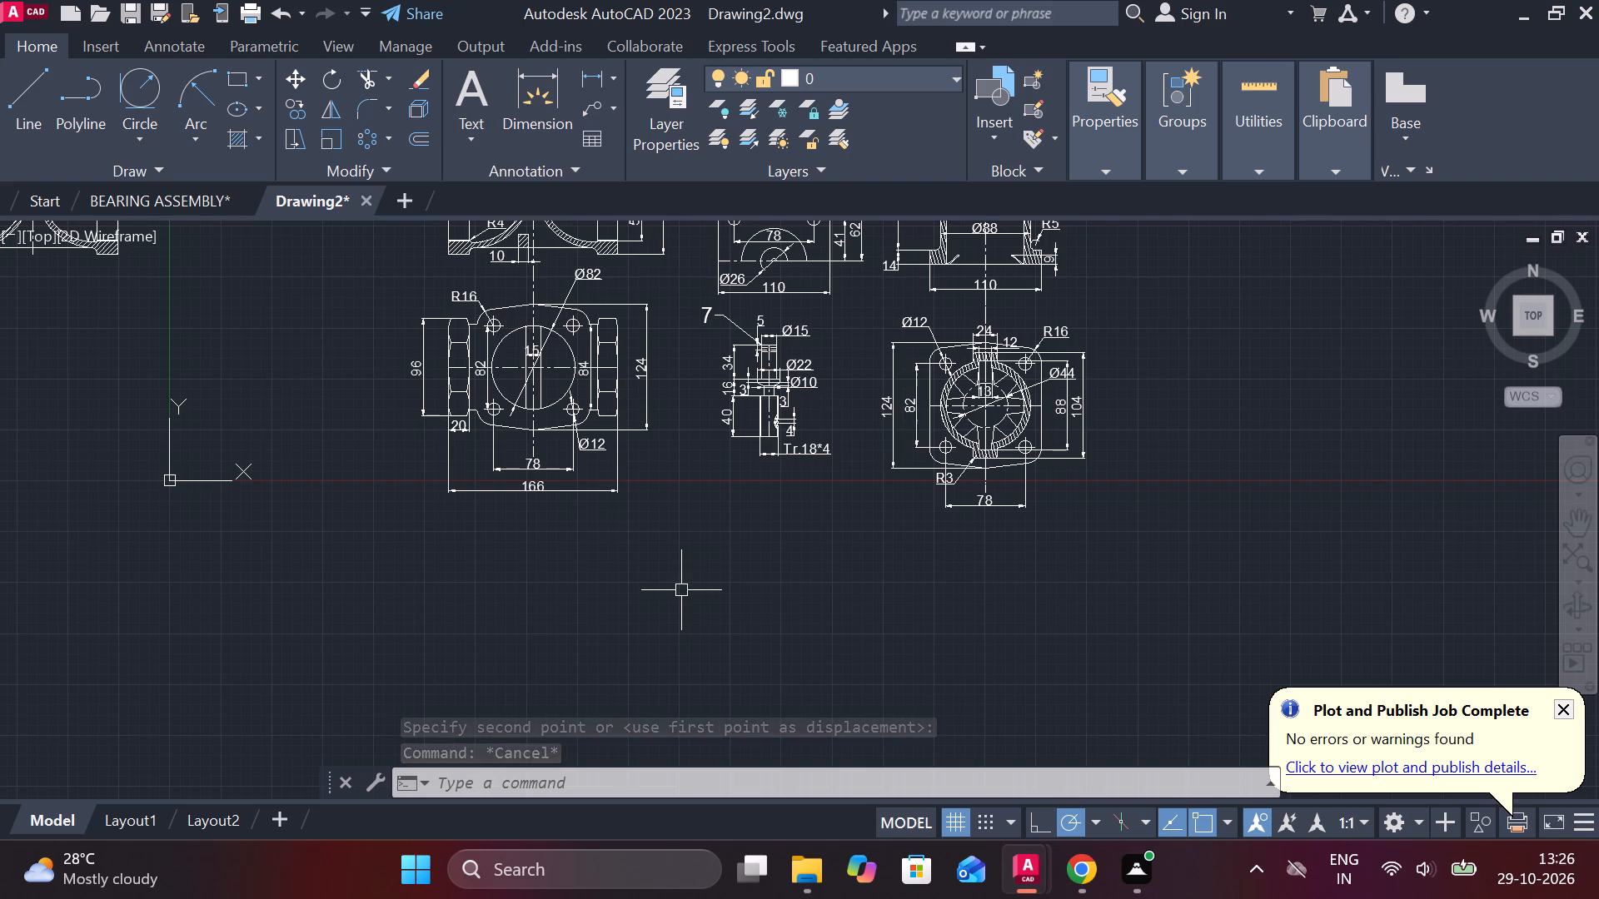
pyautogui.moveTo(603, 613); pyautogui.dragTo(585, 545, button='middle')
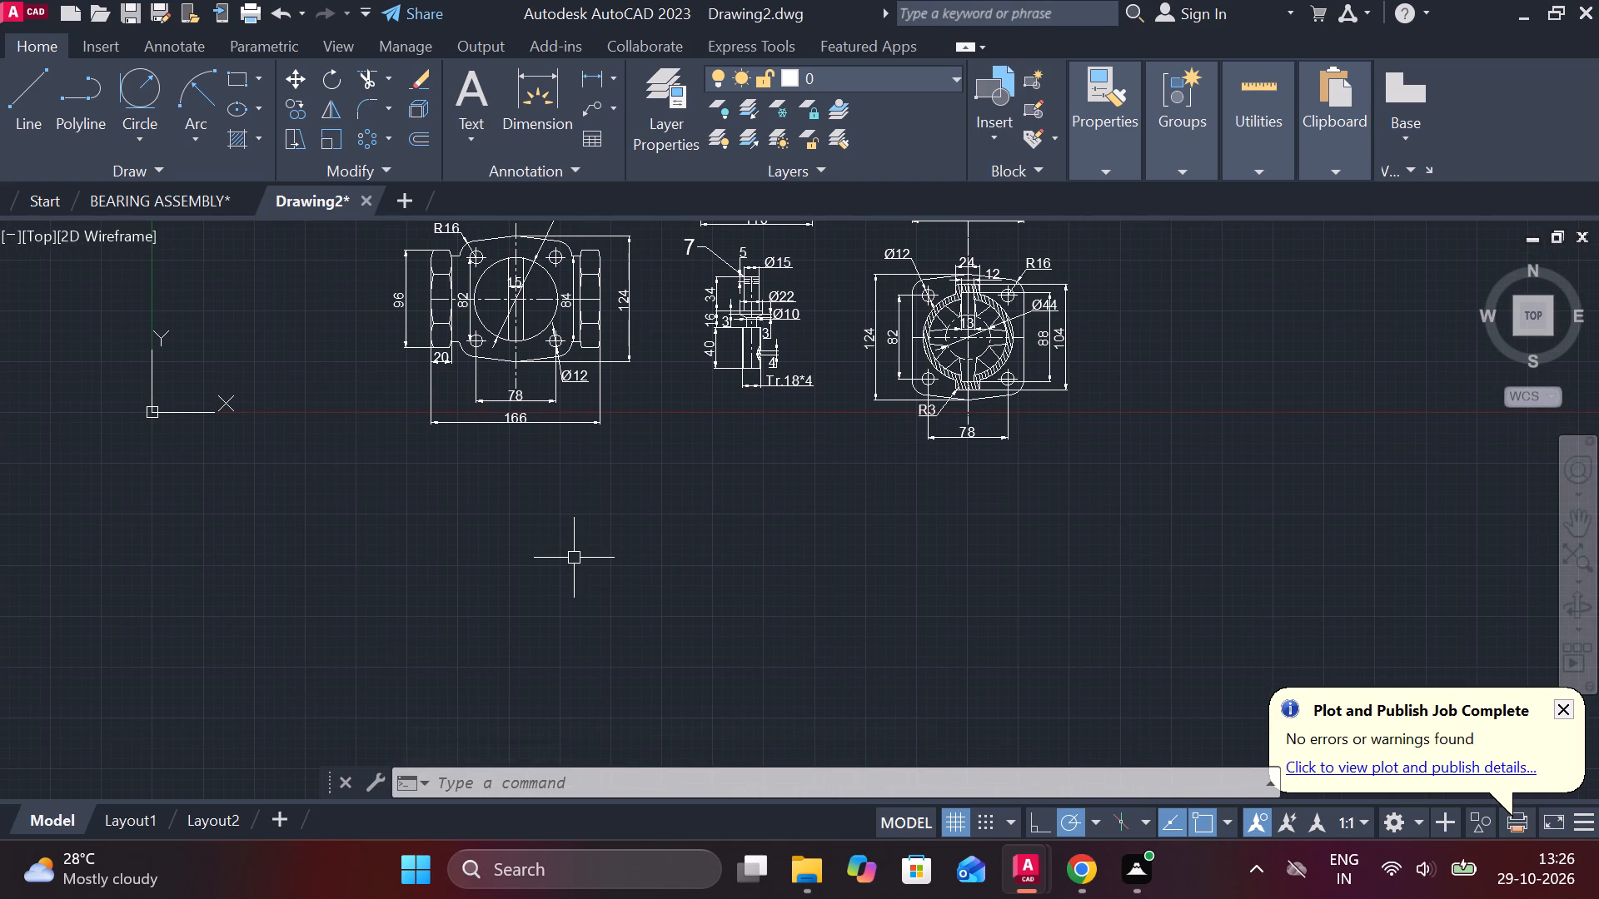
pyautogui.press('l')
pyautogui.press('Return')
pyautogui.click(574, 558)
pyautogui.write('22')
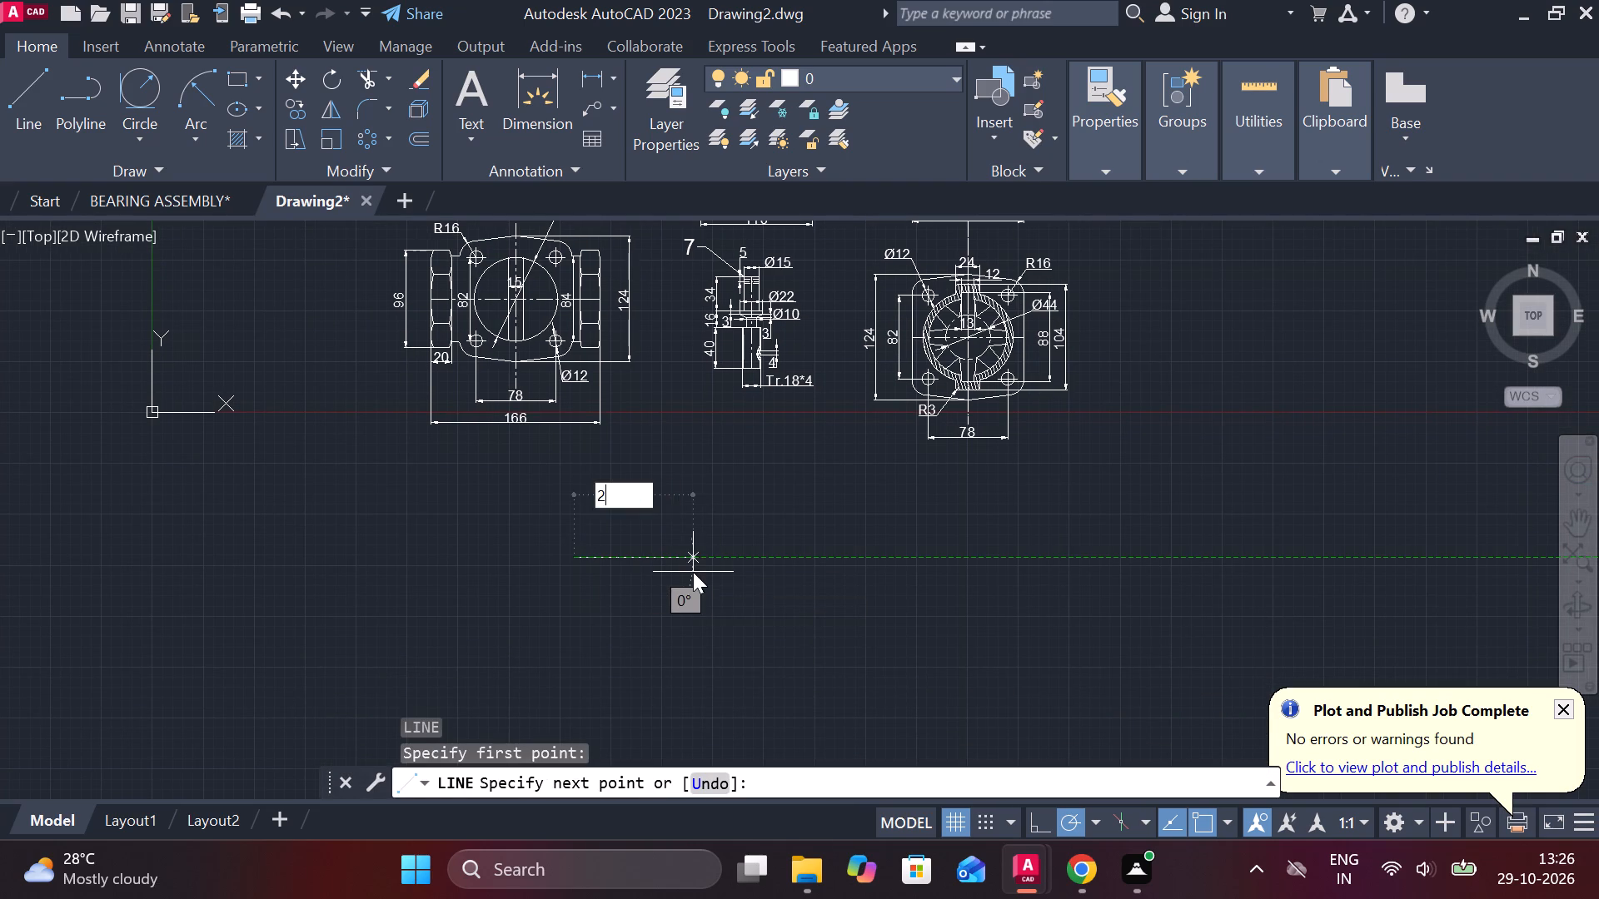
pyautogui.press('space')
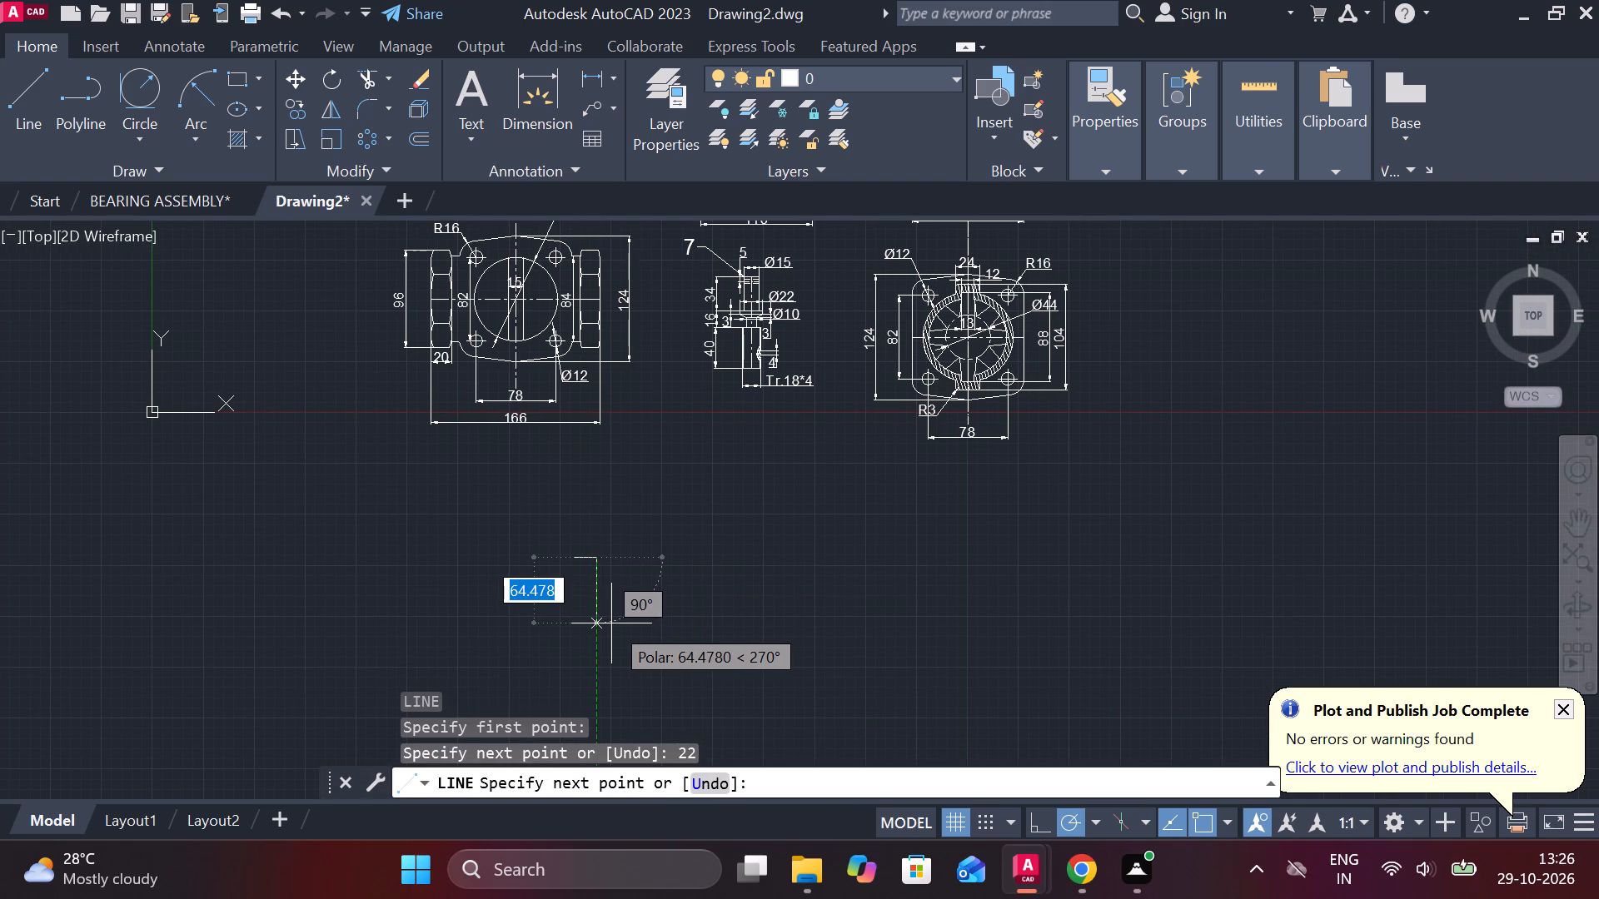
pyautogui.write('14')
pyautogui.press('space')
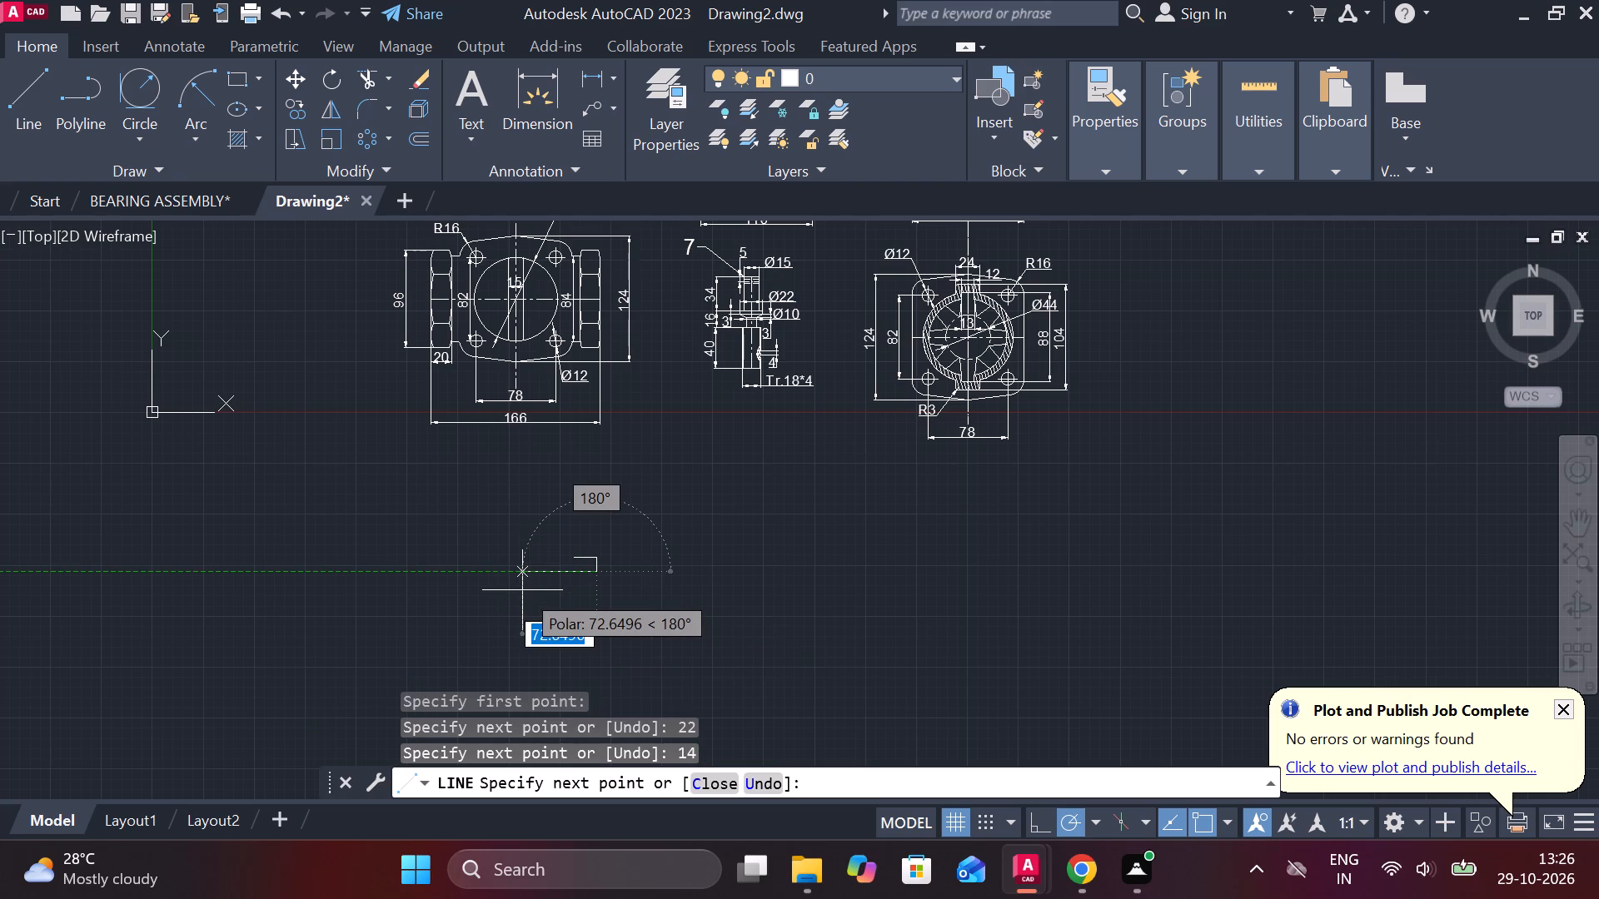
pyautogui.scroll(2, 525, 590)
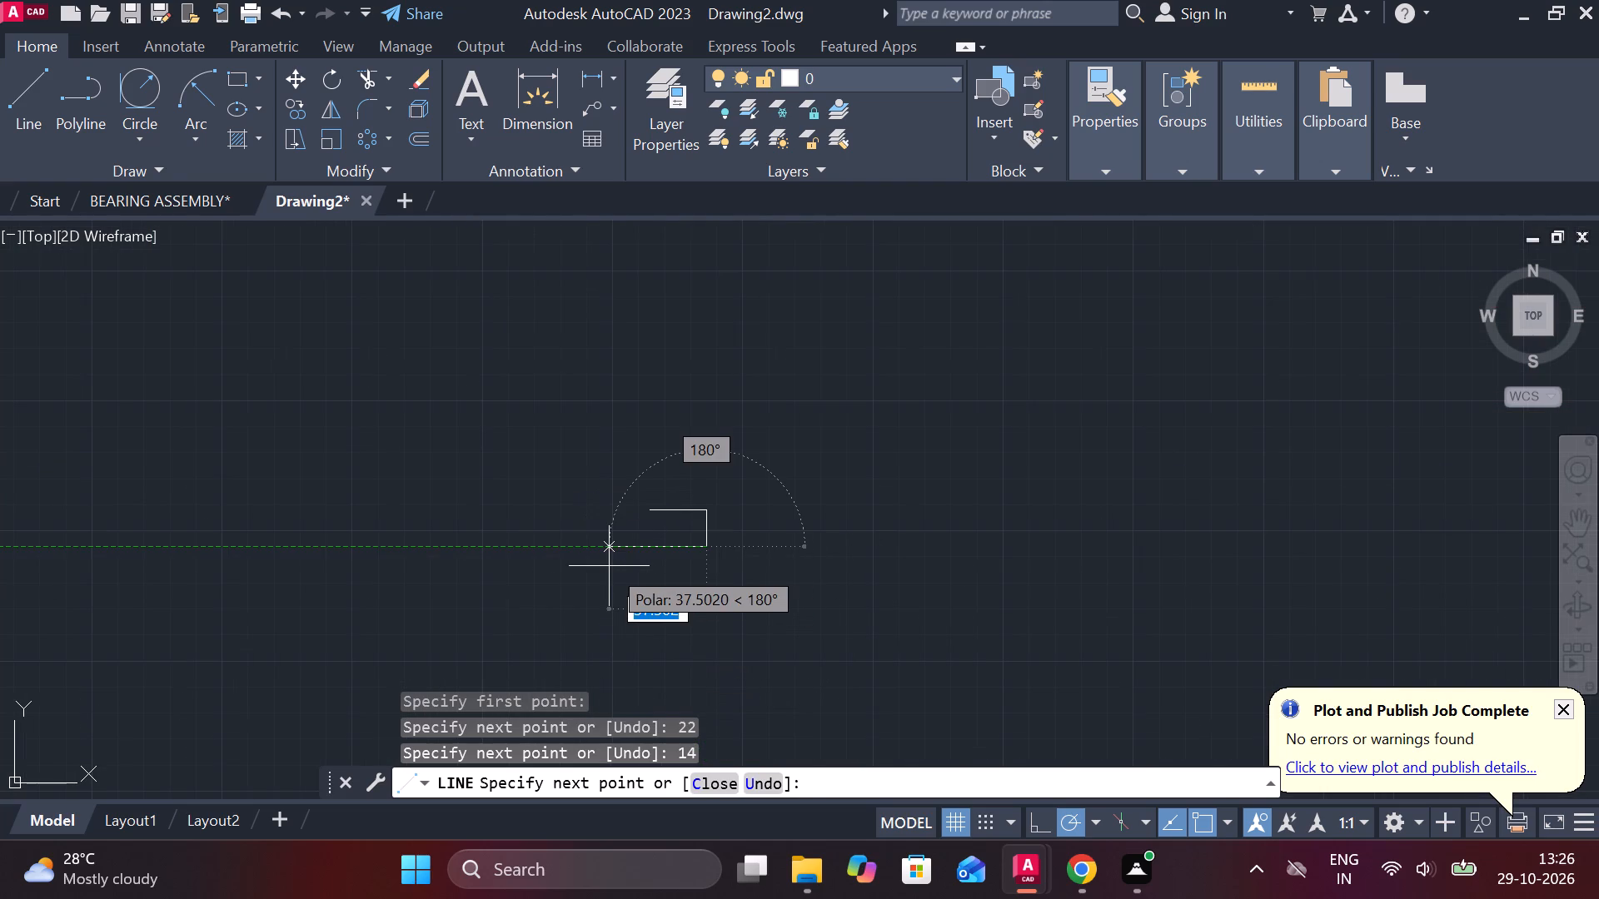
pyautogui.write('22')
pyautogui.press('space')
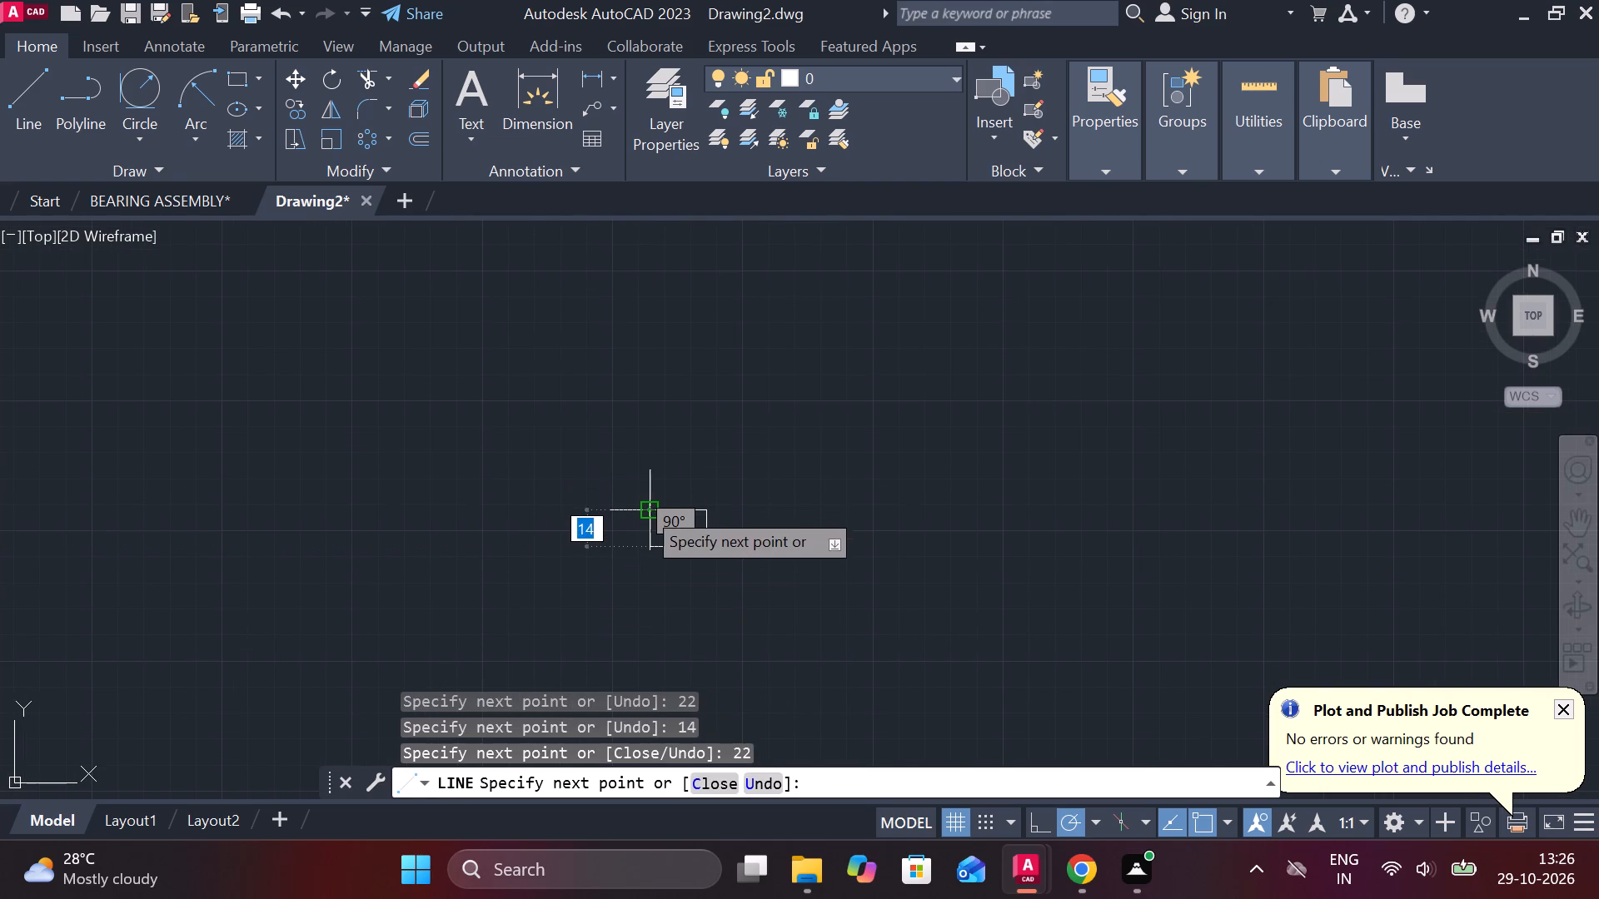
pyautogui.click(645, 514)
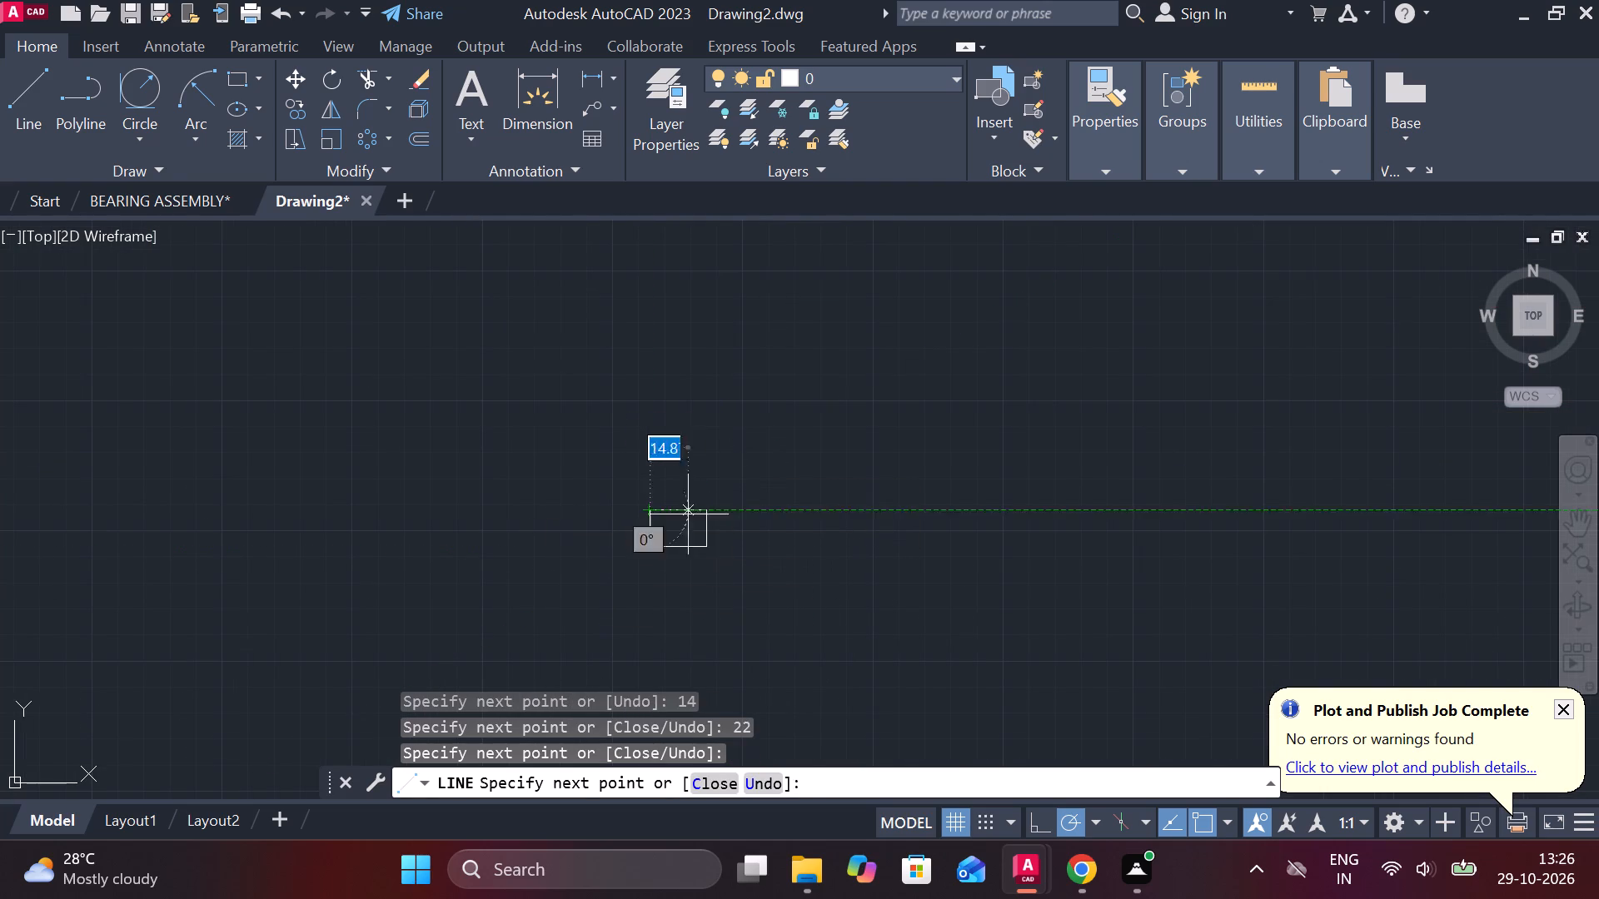
# Draw both corner-to-corner diagonals inside the 22 by 14 rectangle.
pyautogui.scroll(2, 691, 541)
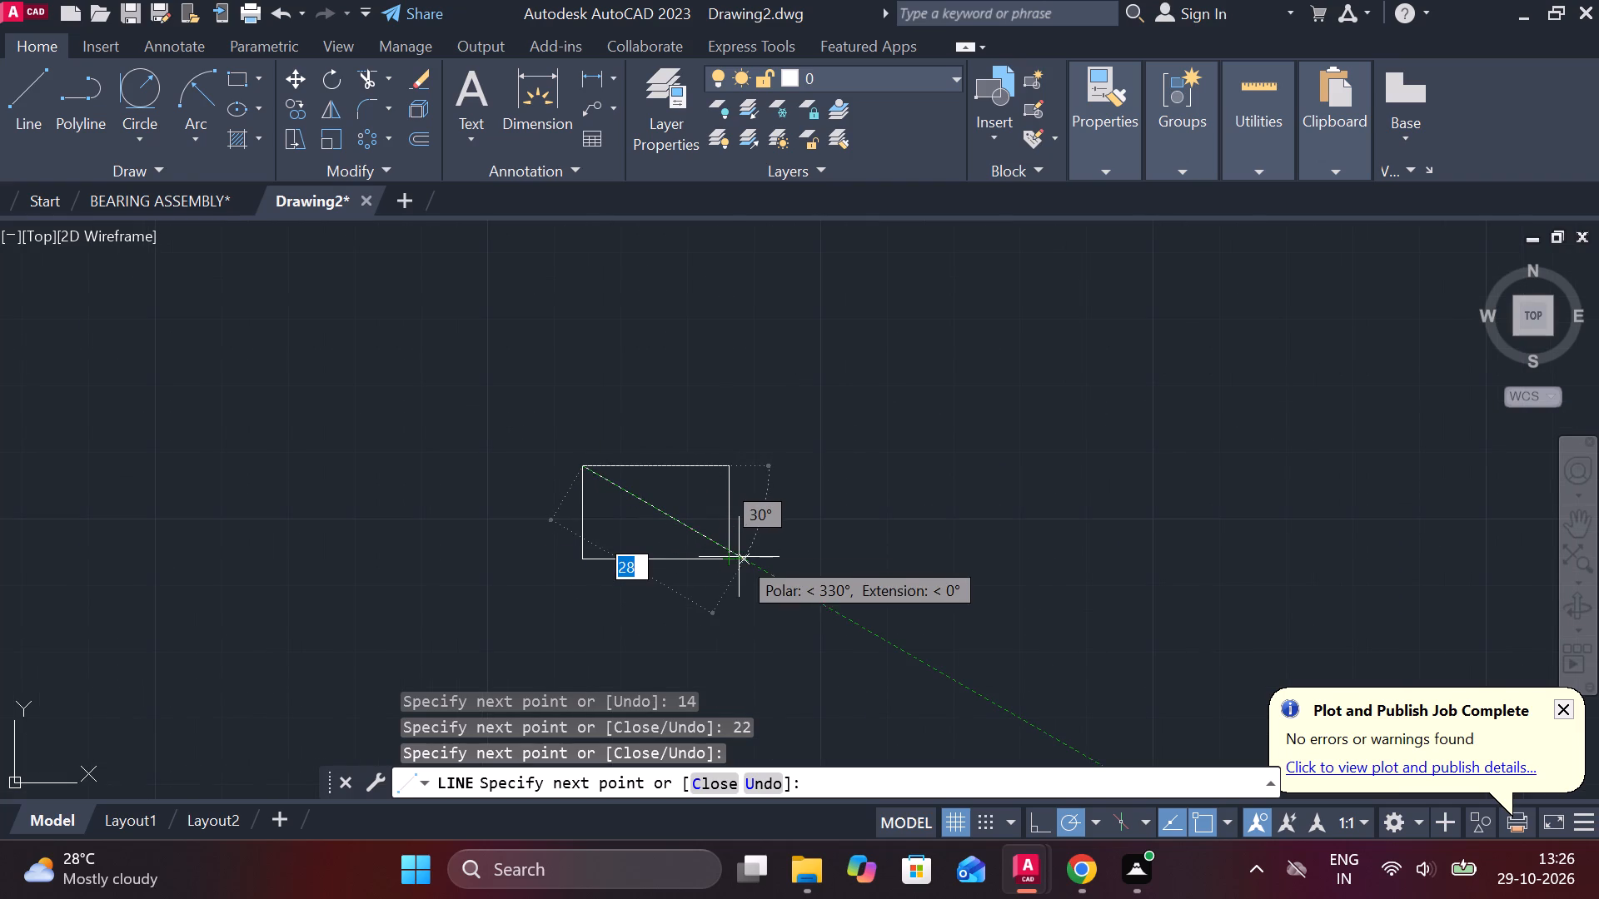
pyautogui.click(735, 561)
pyautogui.press('Escape')
pyautogui.press('space')
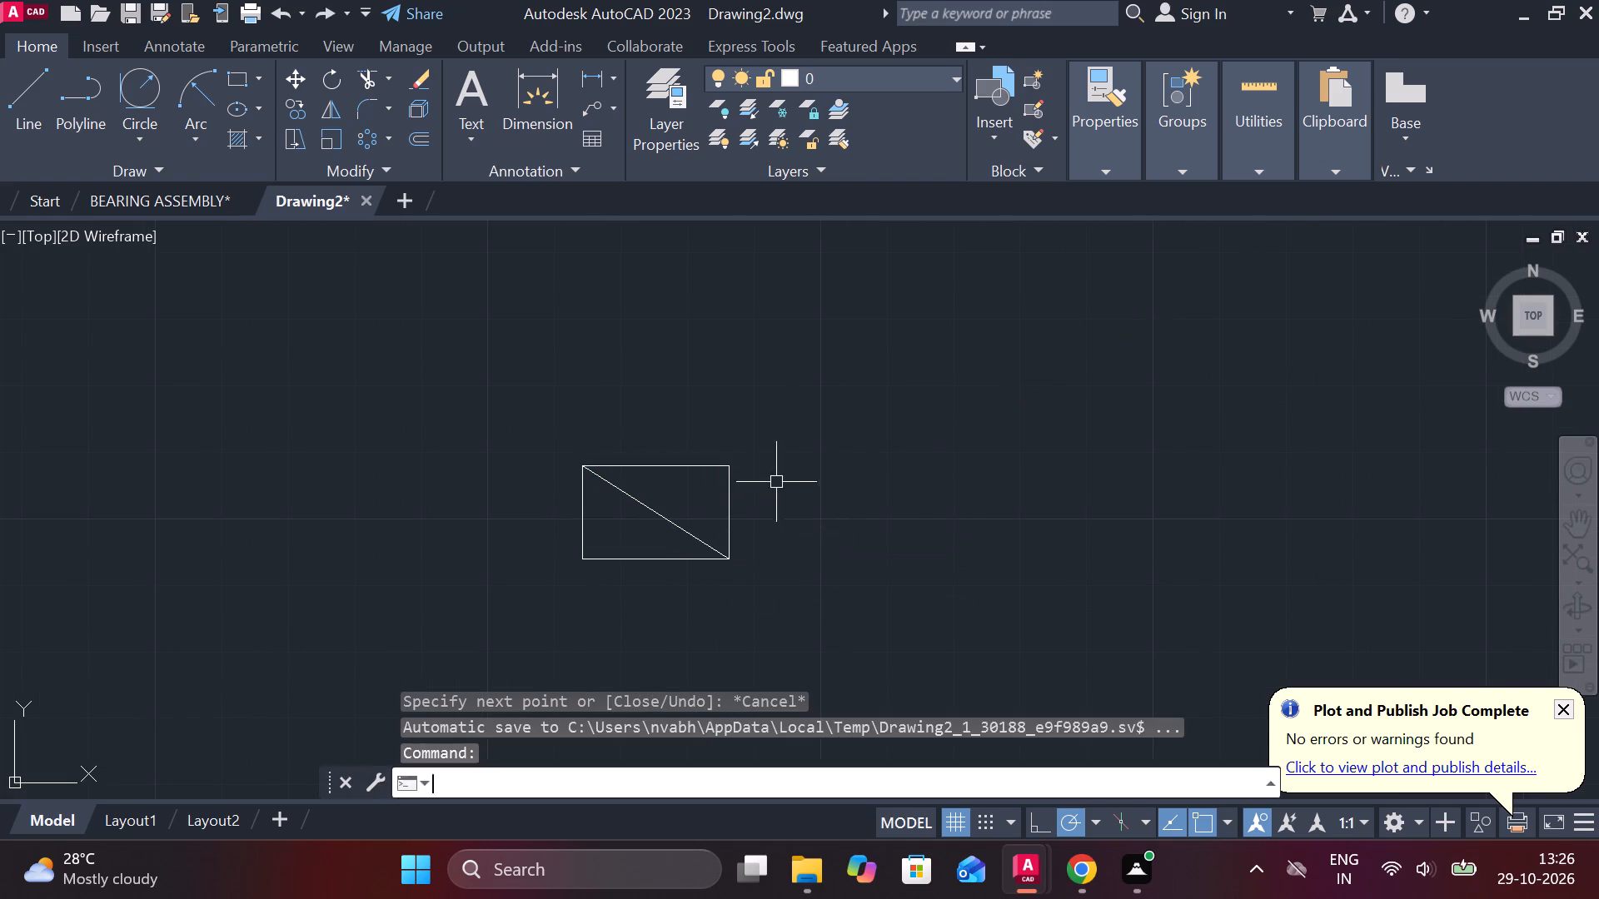
pyautogui.click(737, 475)
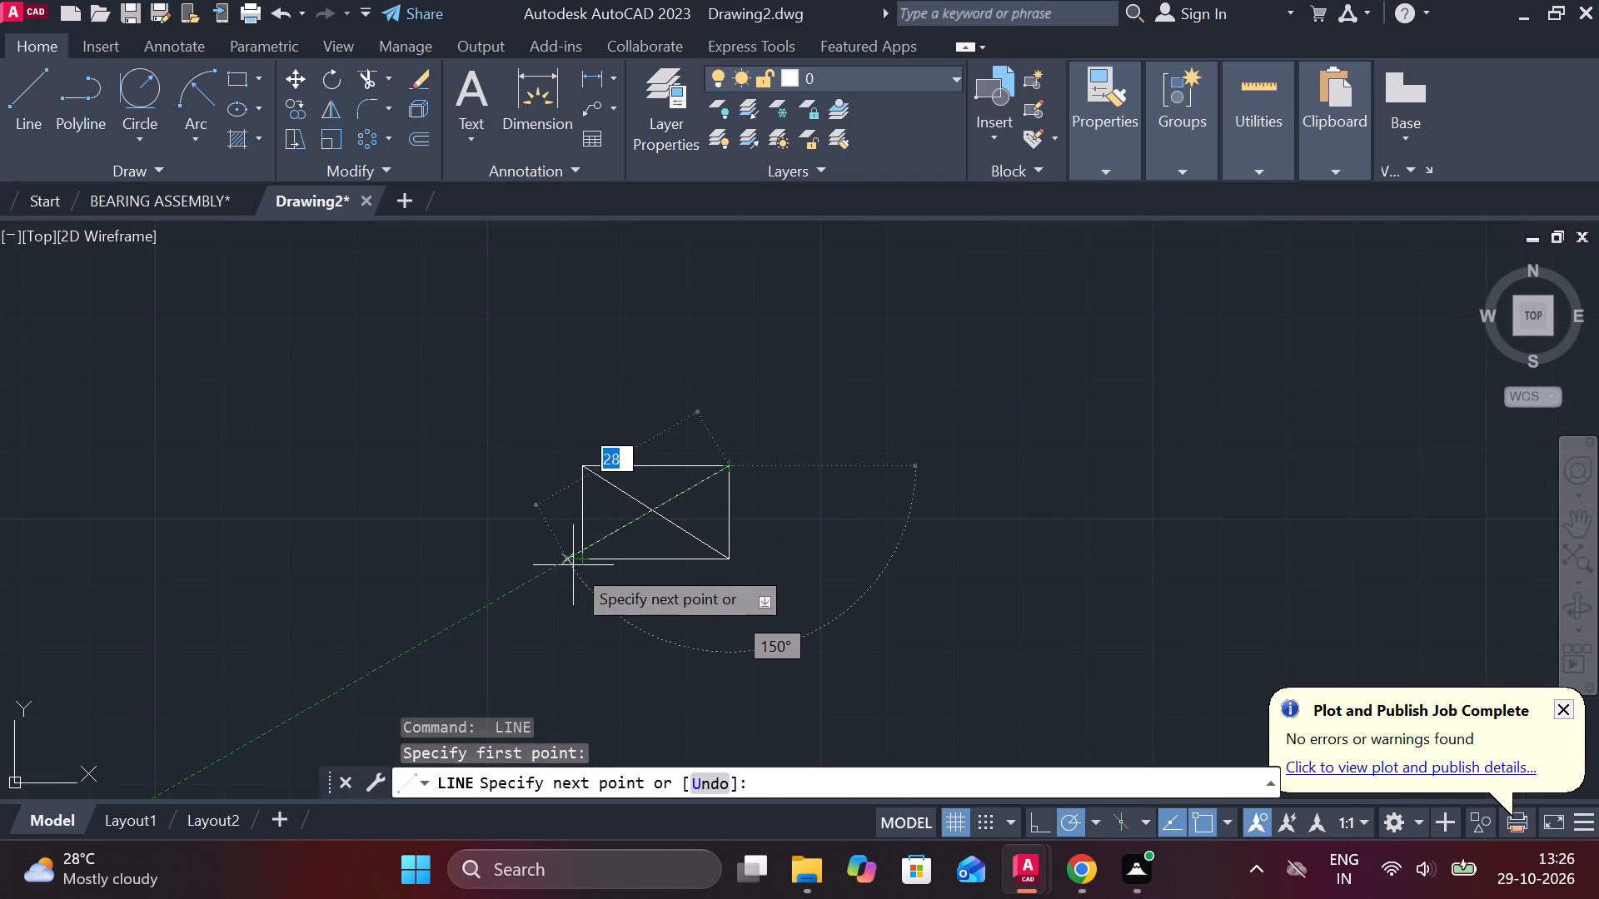
pyautogui.click(583, 565)
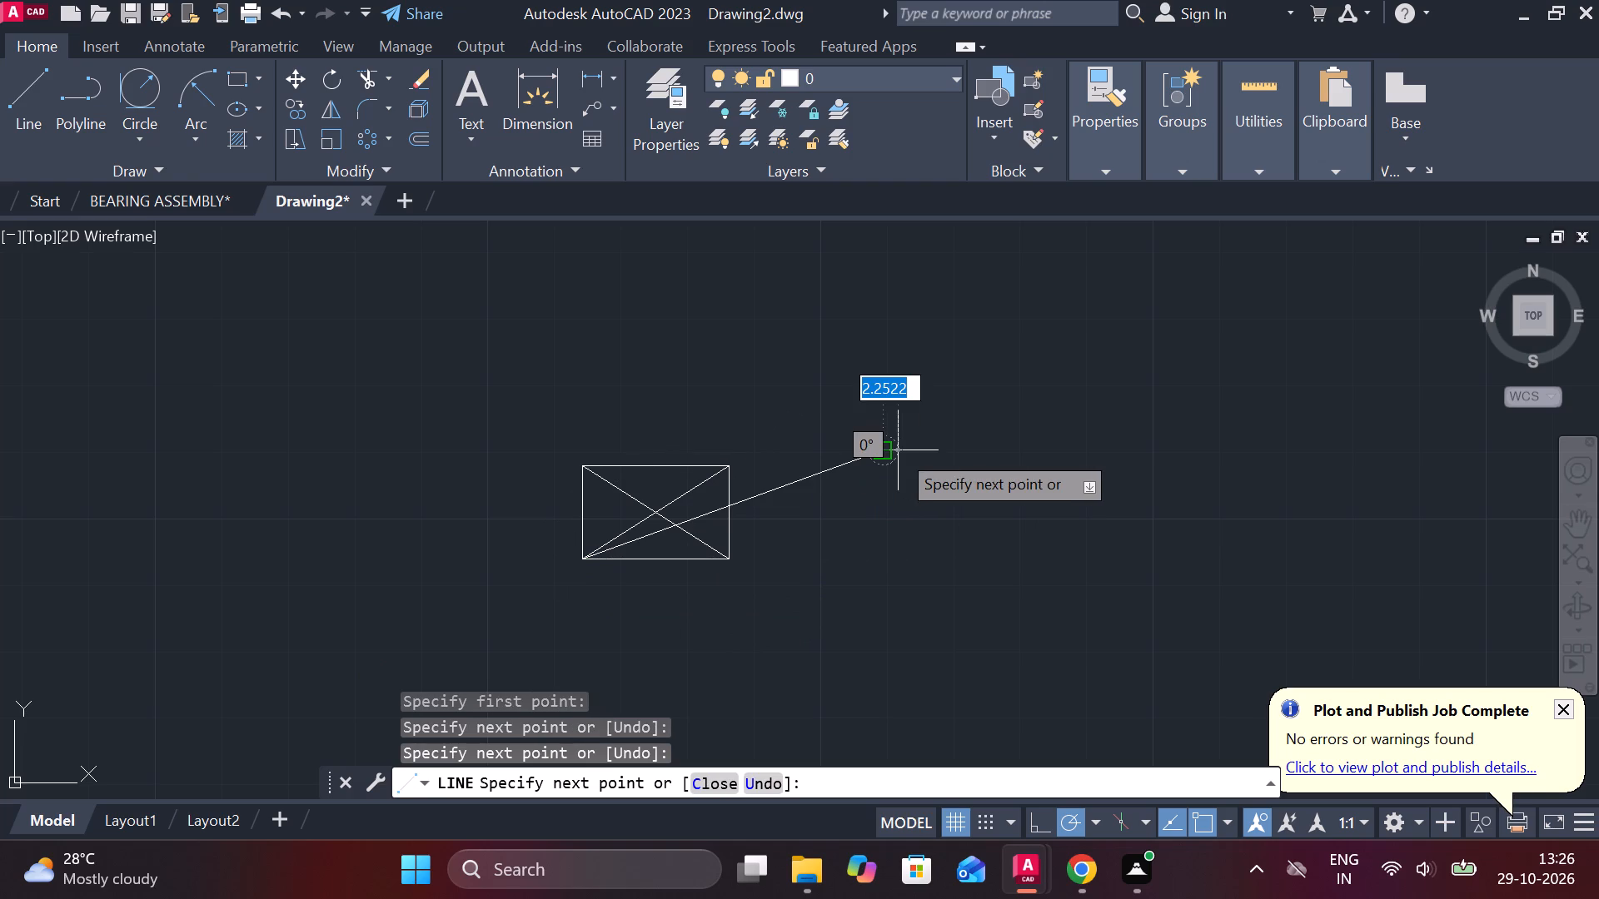
pyautogui.hotkey('ctrl', 'z')
pyautogui.press('Escape')
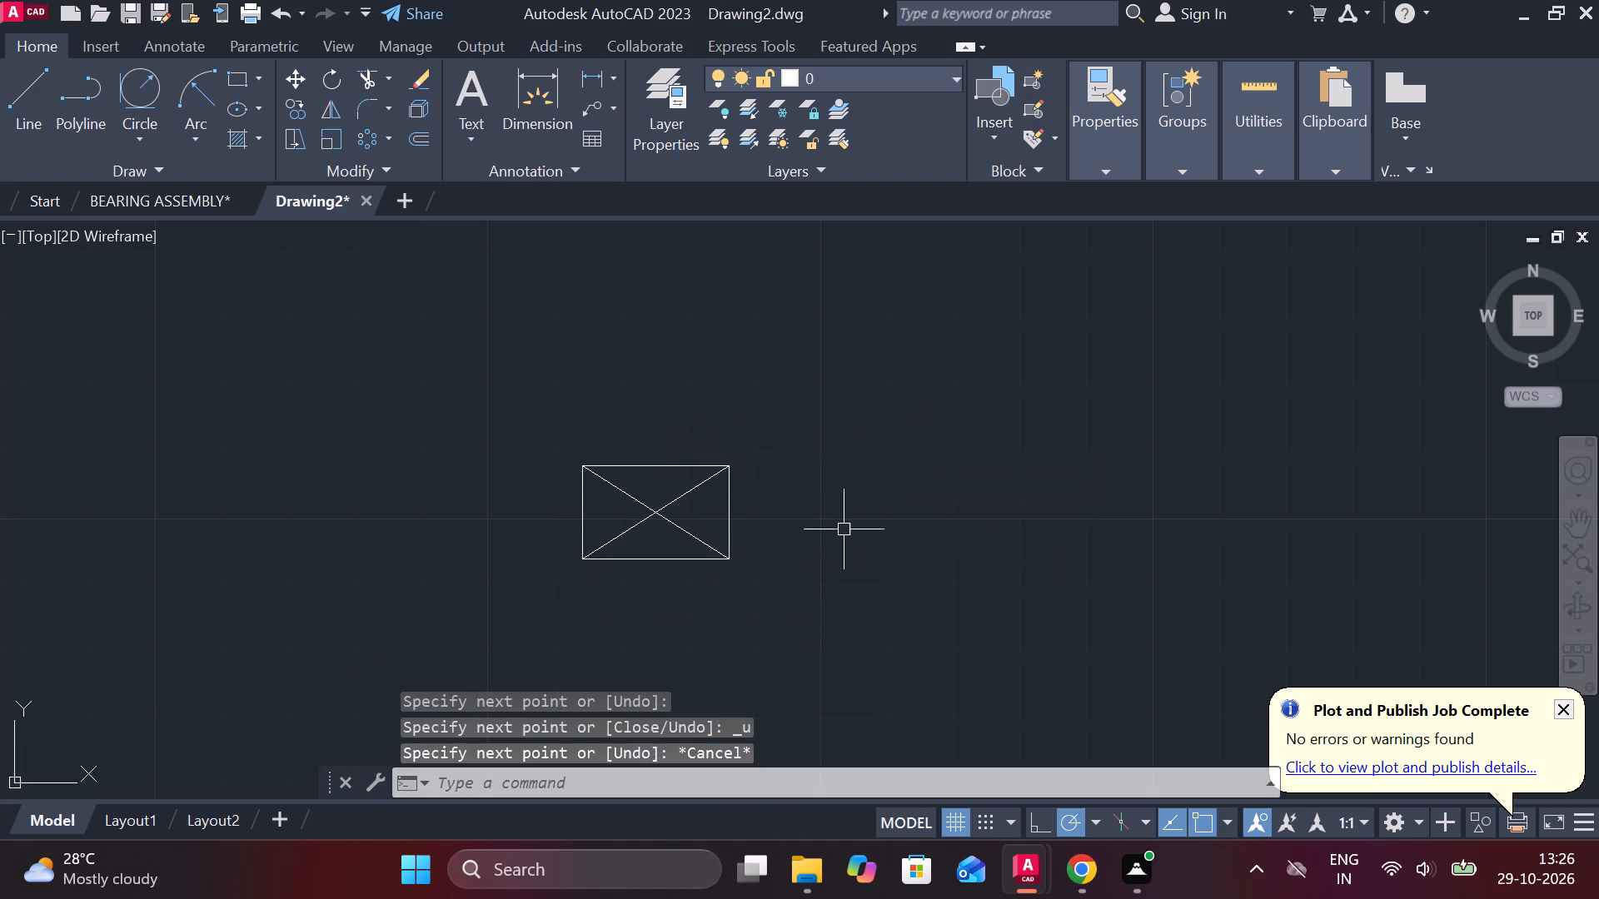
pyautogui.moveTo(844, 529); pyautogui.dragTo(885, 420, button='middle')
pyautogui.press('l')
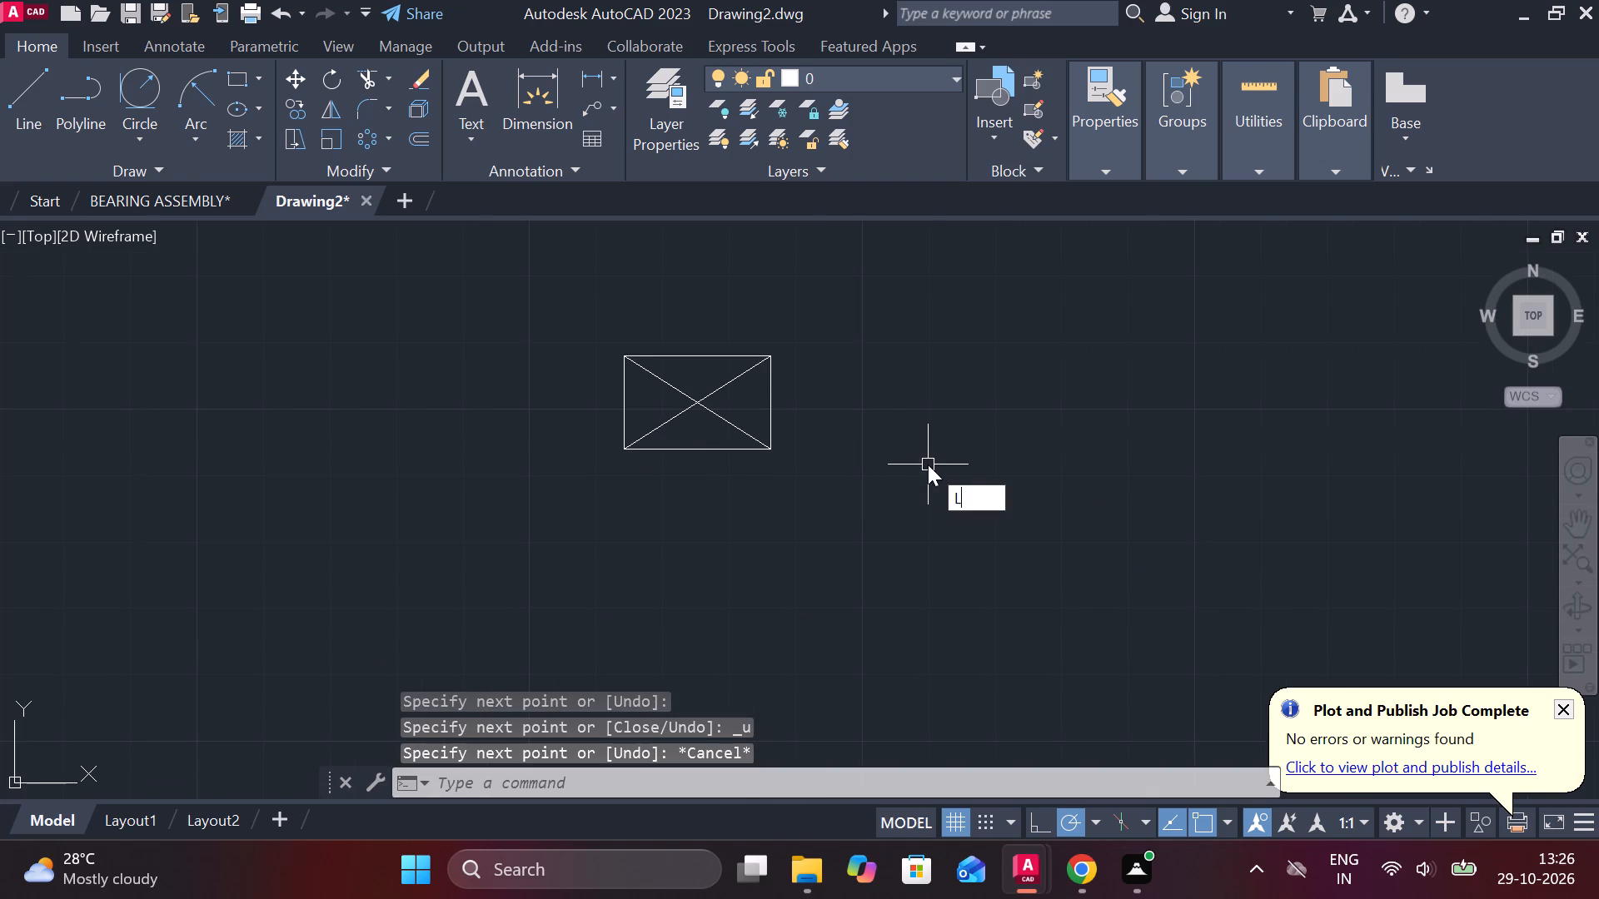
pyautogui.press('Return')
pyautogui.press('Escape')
# Add a centerline between the crossed rectangle's two vertical sides and stretch its lower end well below the rectangle.
pyautogui.write('CEN')
pyautogui.click(918, 498)
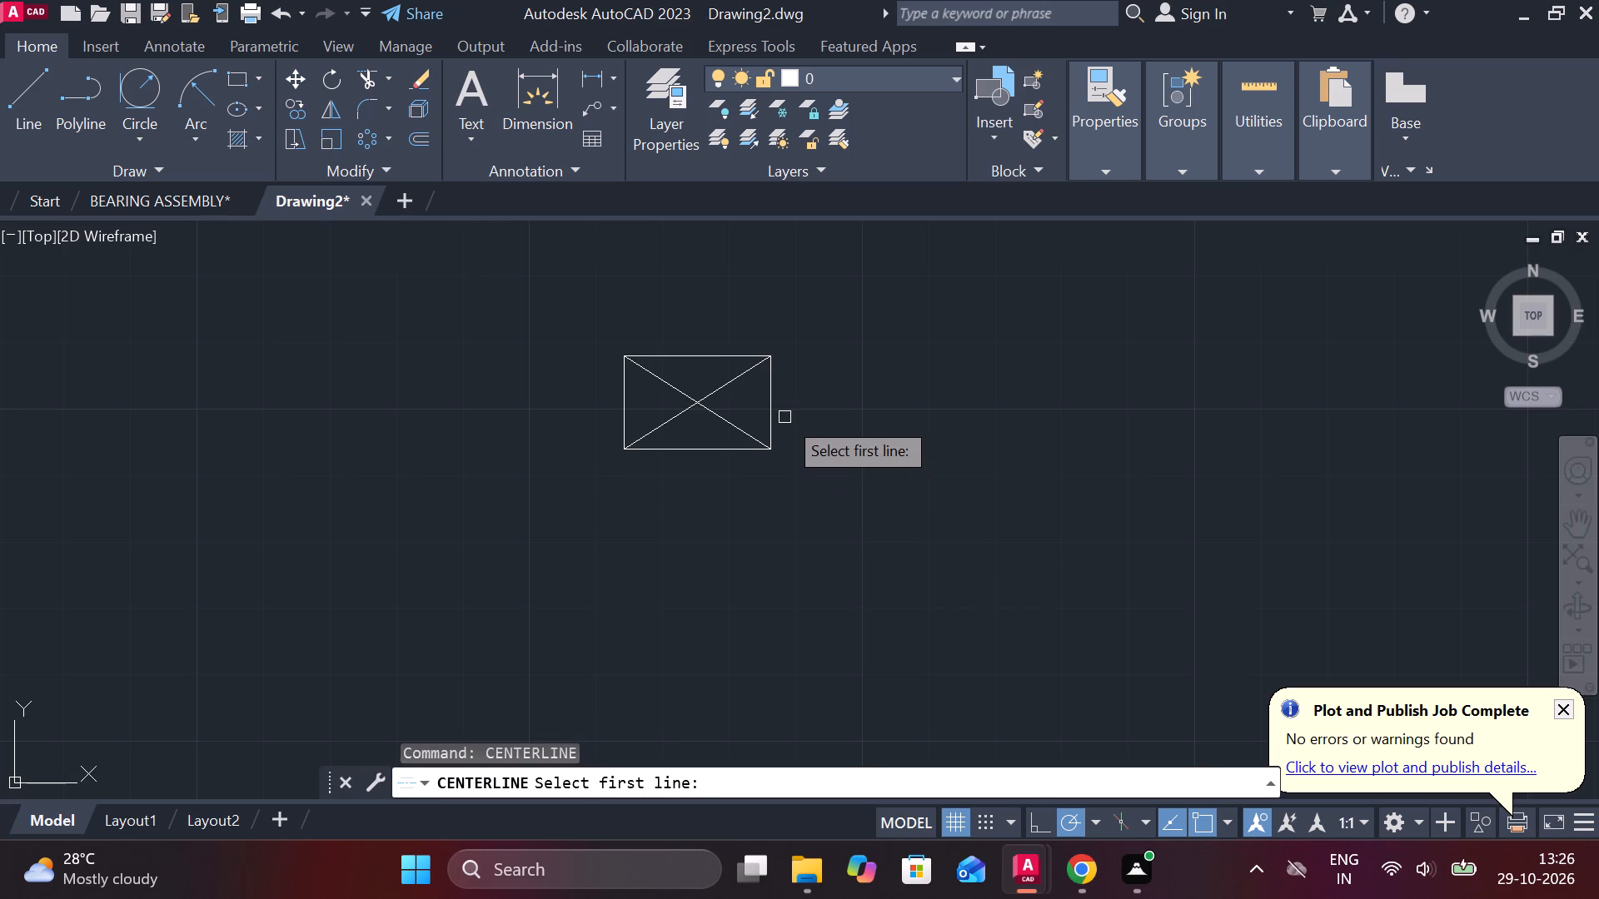
pyautogui.click(776, 405)
pyautogui.click(620, 398)
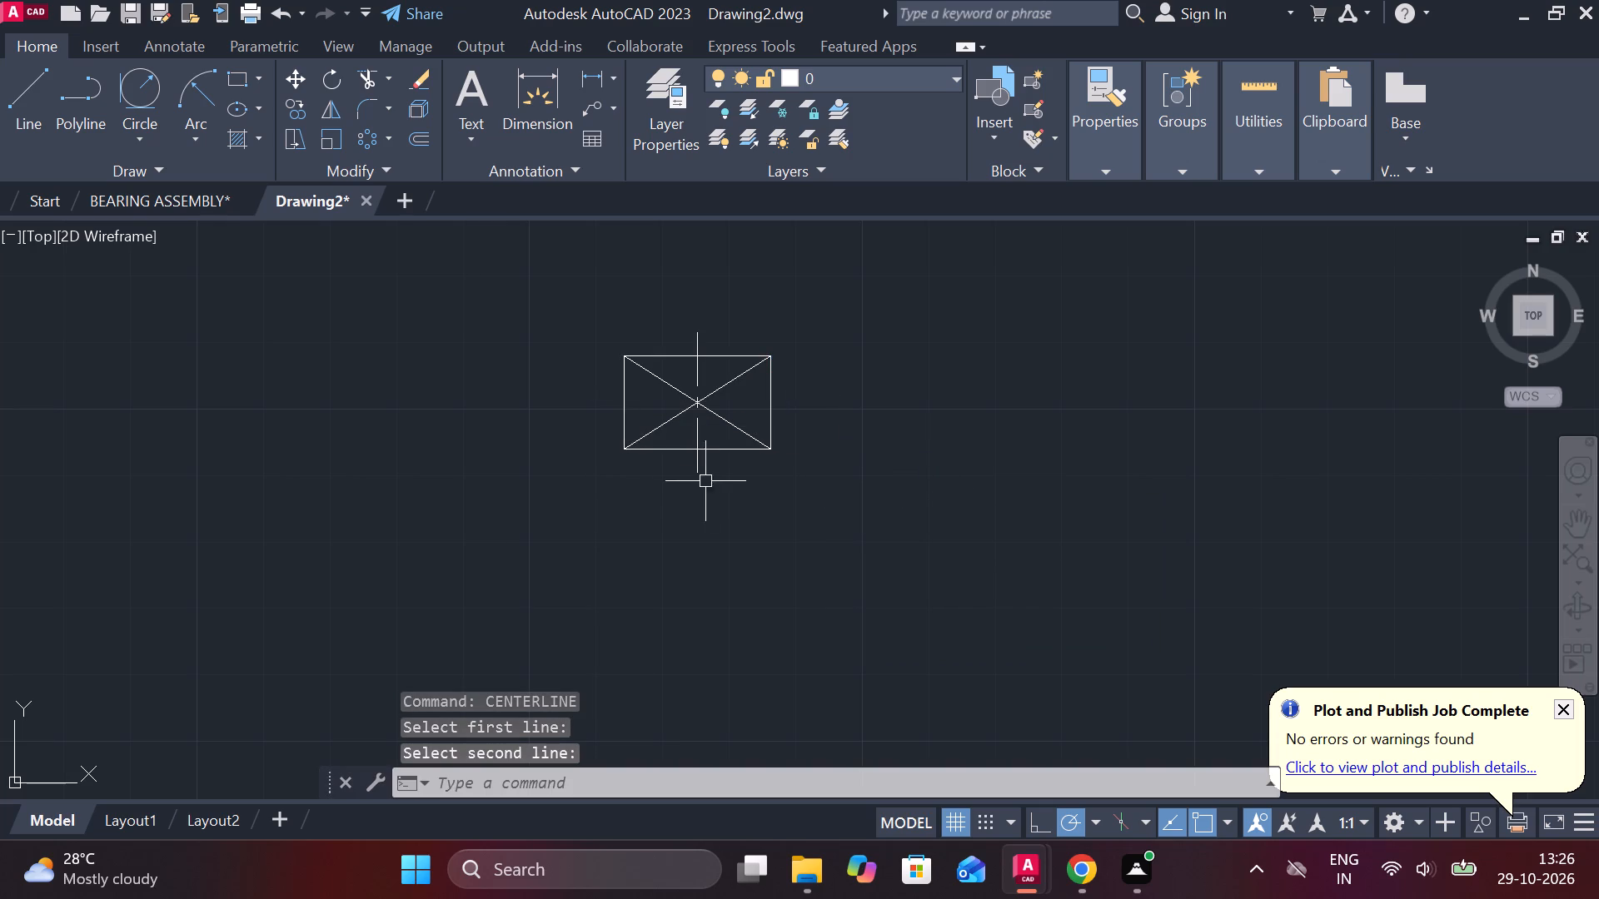
pyautogui.press('Escape')
pyautogui.click(697, 471)
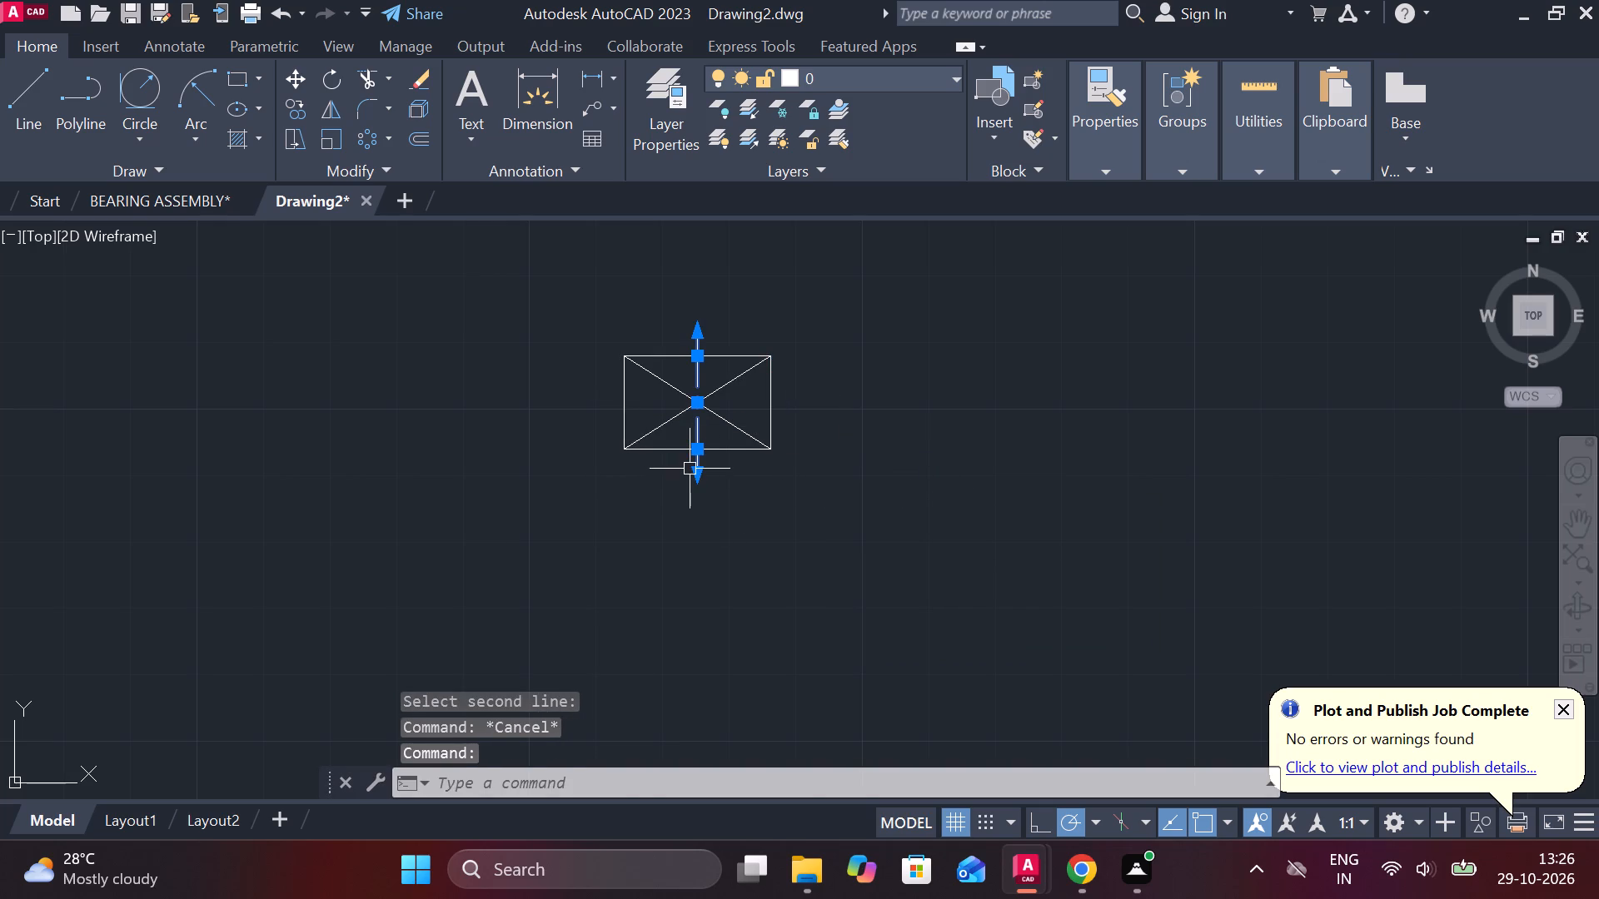
pyautogui.click(694, 469)
pyautogui.click(705, 625)
pyautogui.press('Escape')
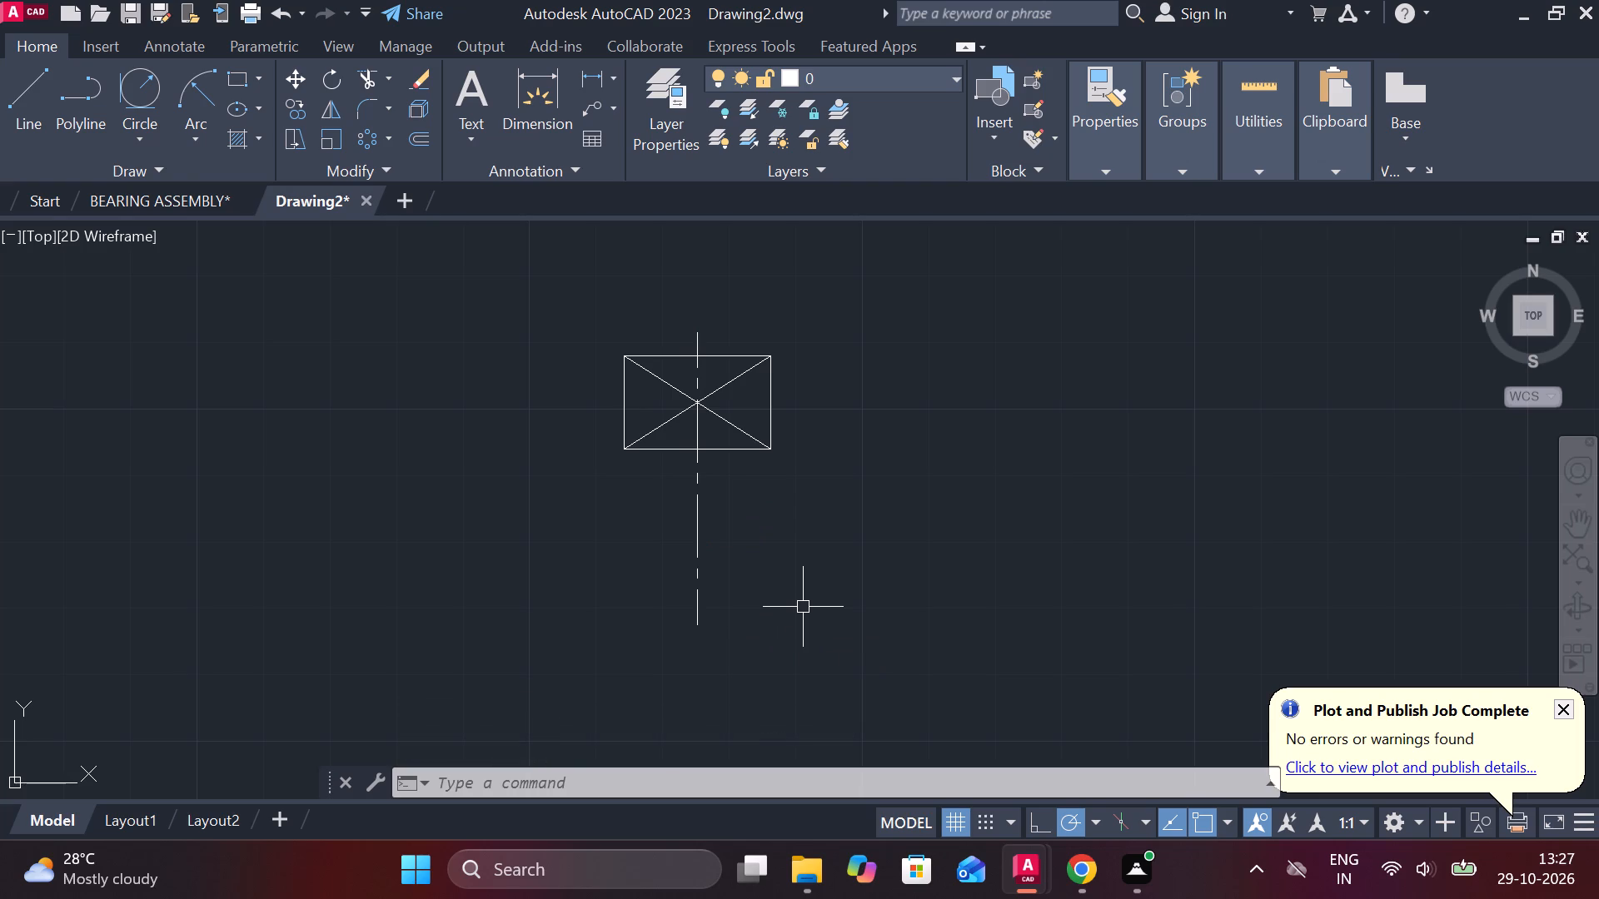
# Draw a second rectangle 22 wide and 18 high below the crossed one, aligned with its vertical sides.
pyautogui.press('l')
pyautogui.press('Return')
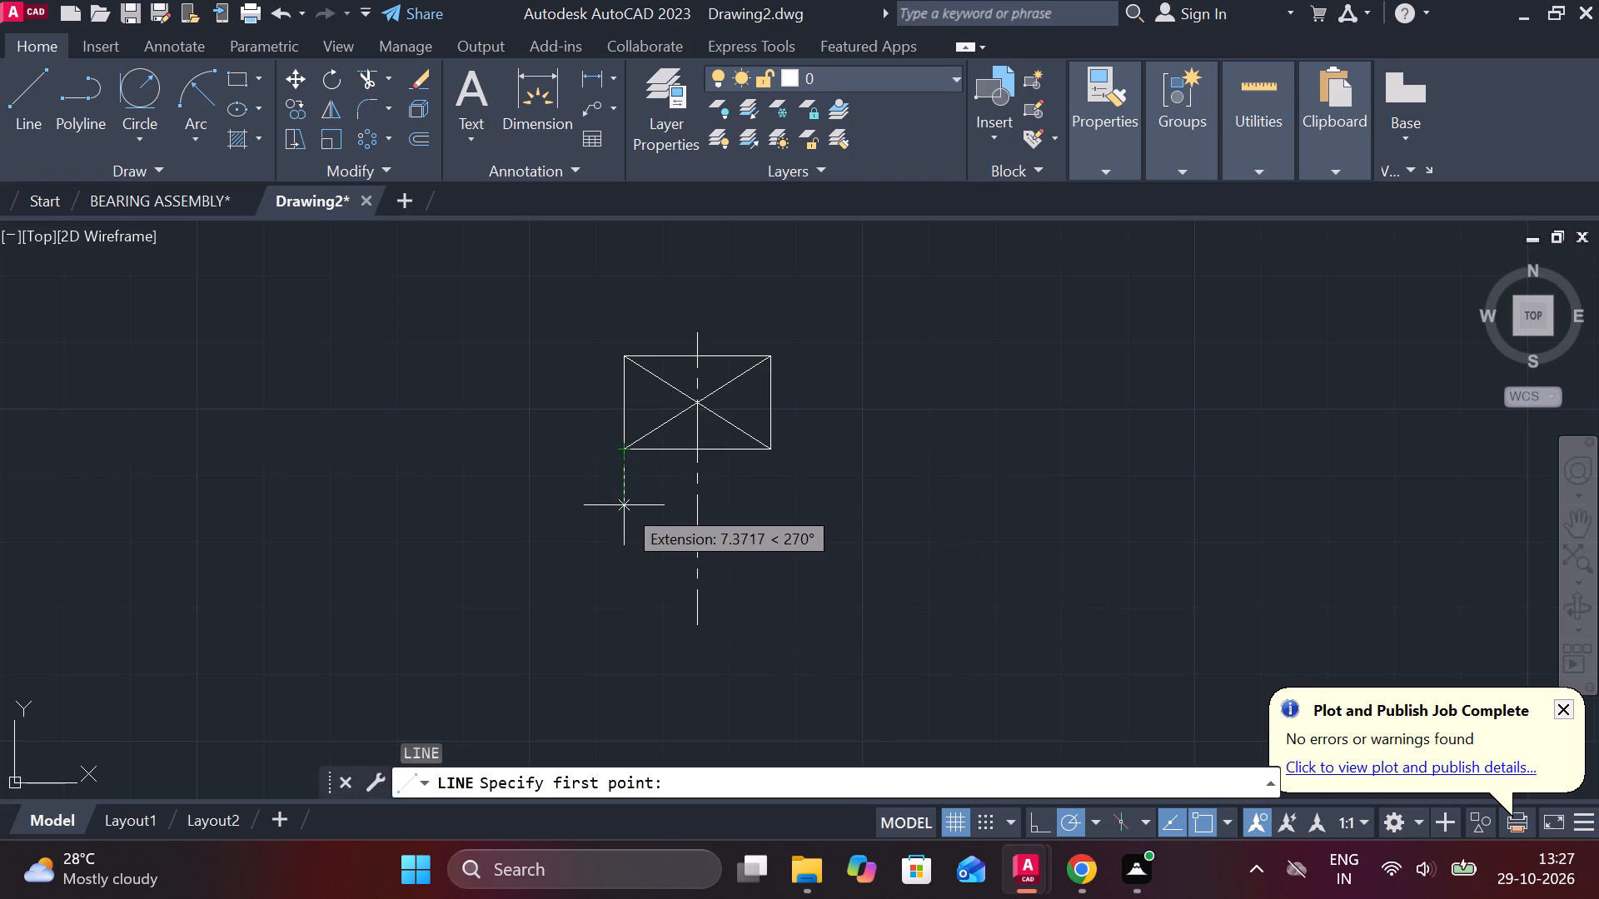
pyautogui.click(624, 529)
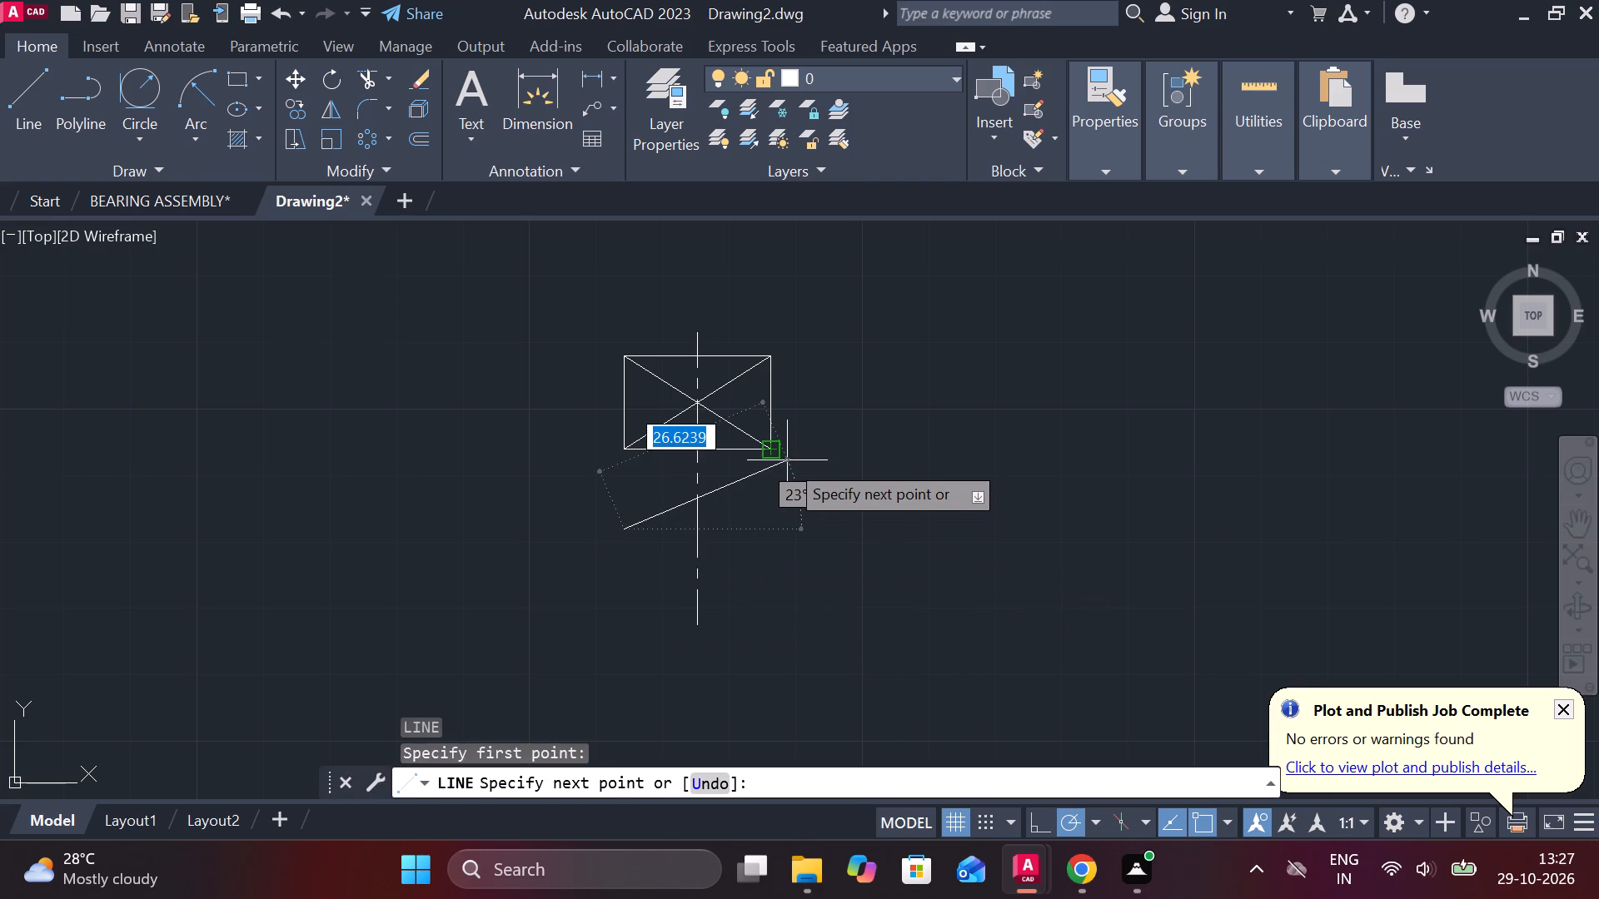
pyautogui.click(785, 535)
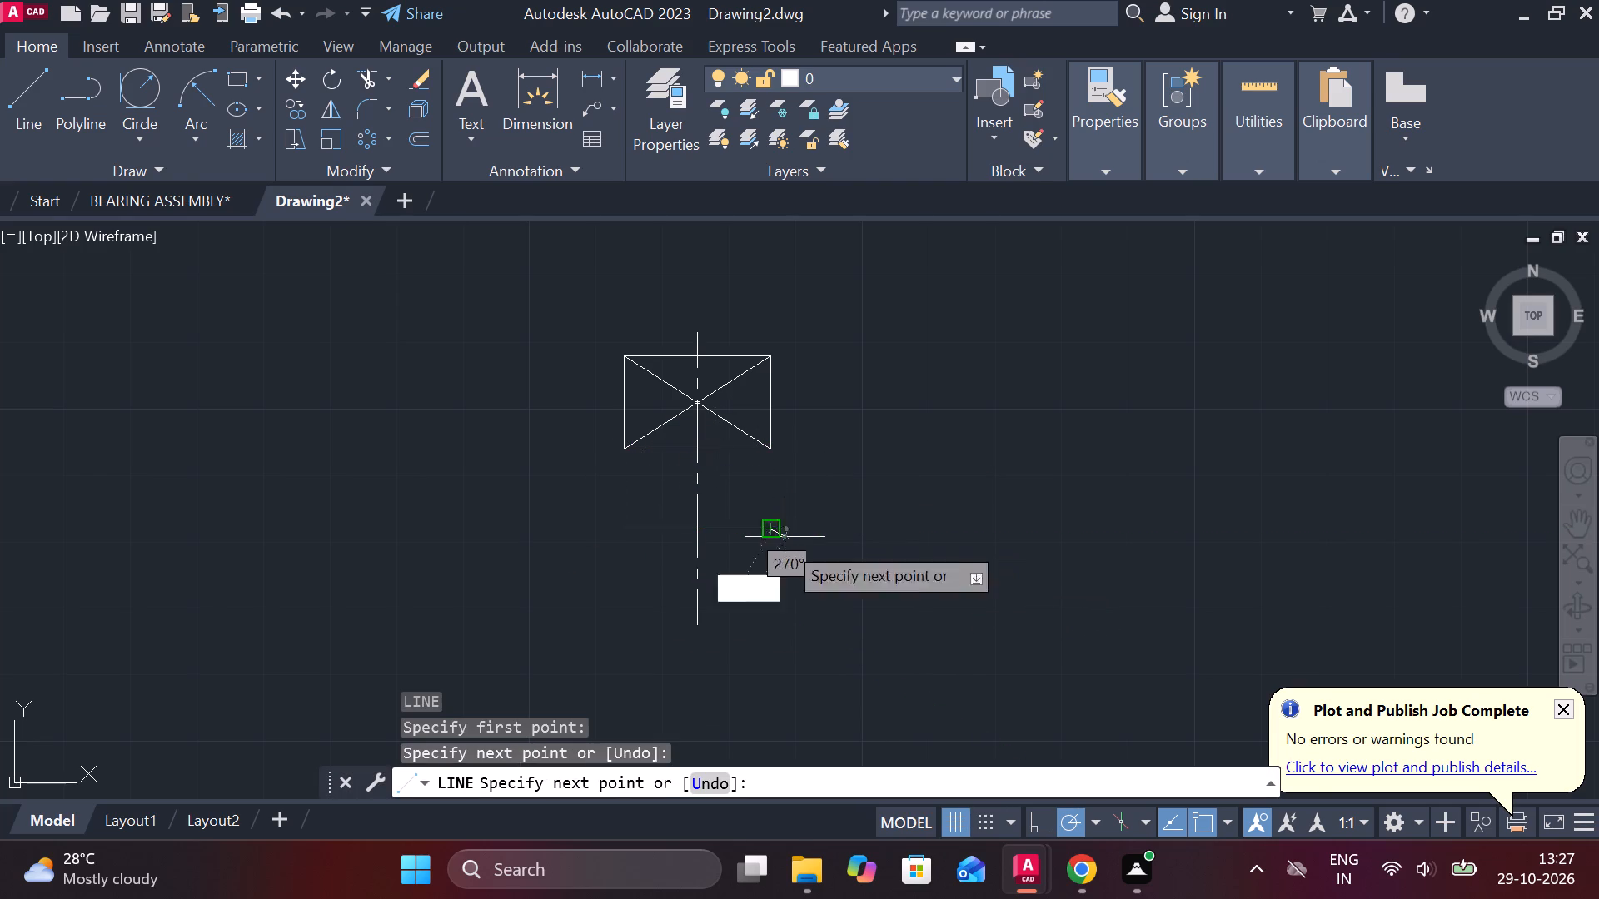
pyautogui.moveTo(767, 647); pyautogui.dragTo(750, 632, button='middle')
pyautogui.write('18')
pyautogui.press('Return')
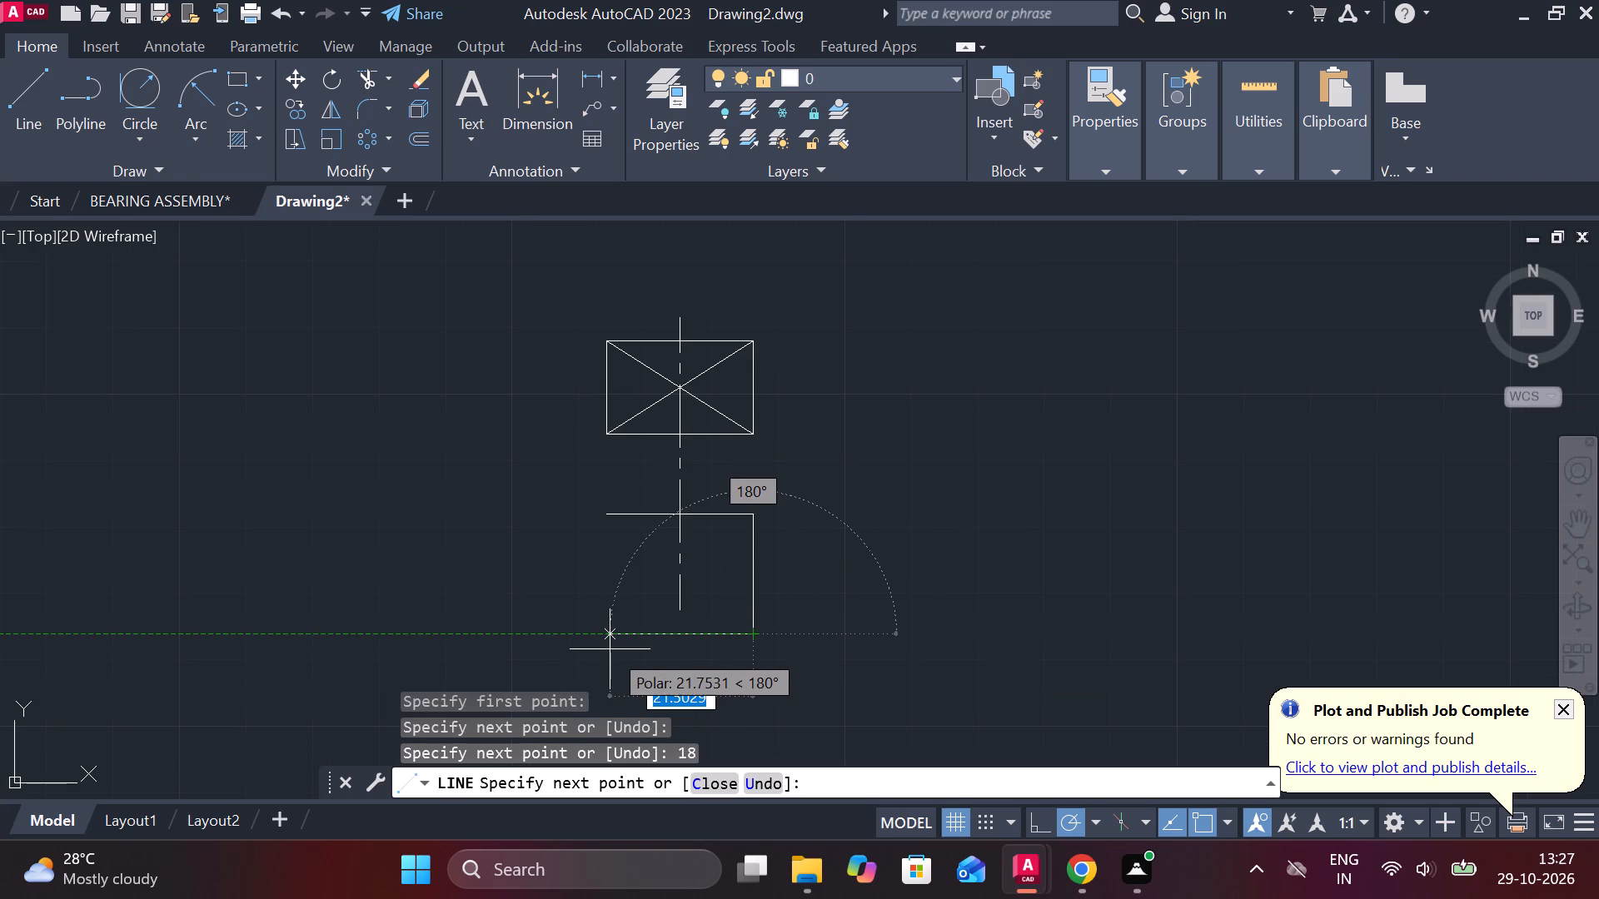
pyautogui.write('22')
pyautogui.press('space')
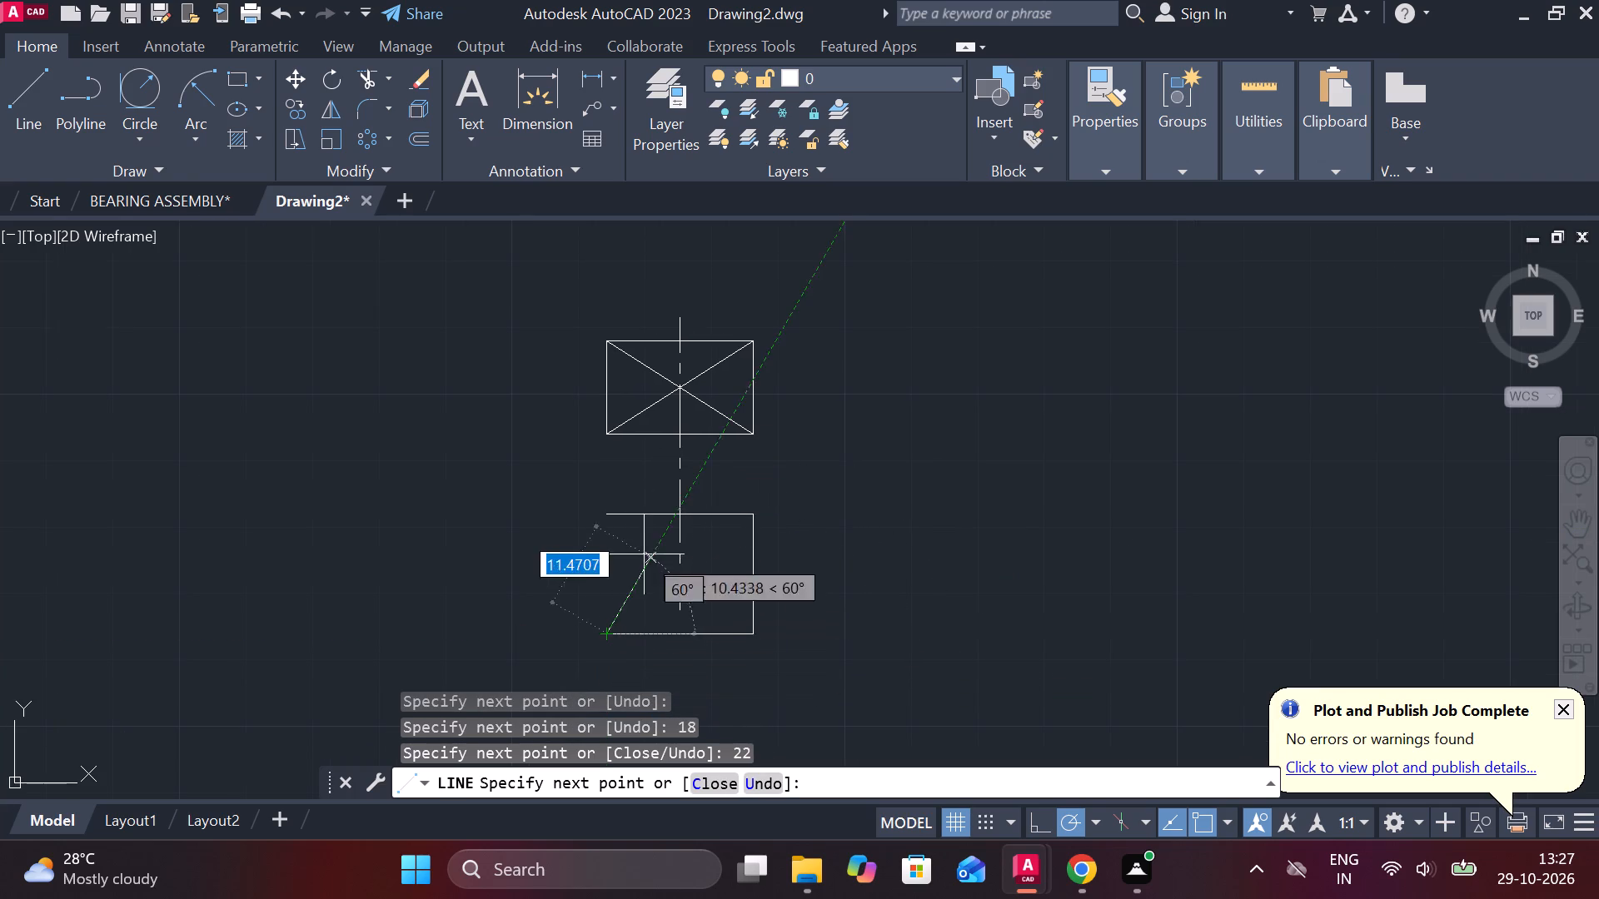
pyautogui.click(605, 517)
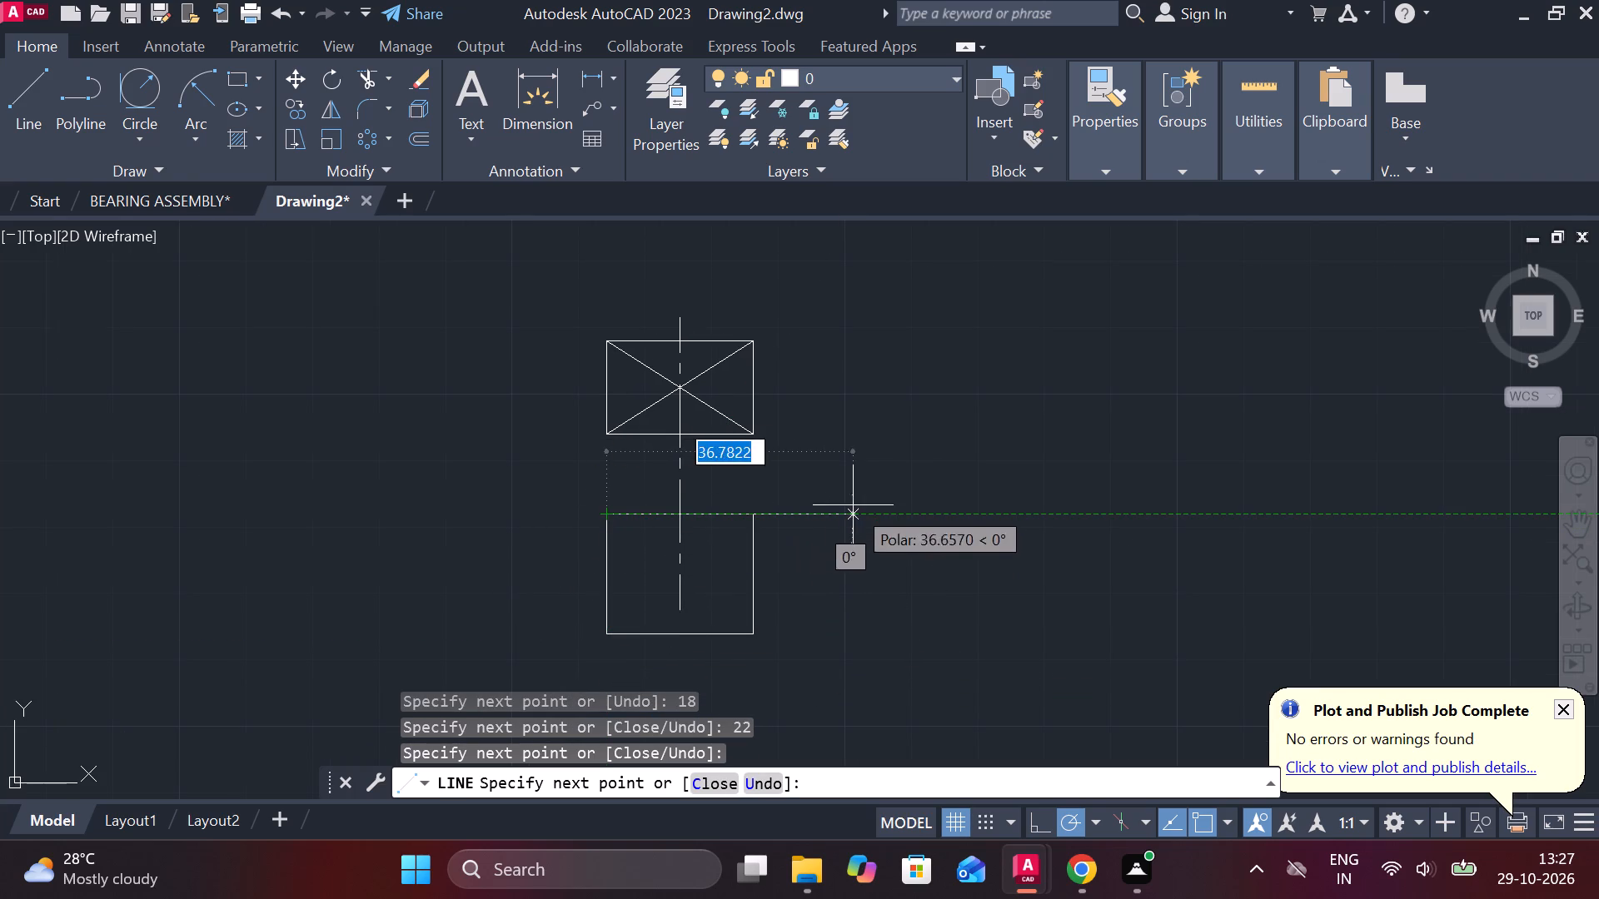
pyautogui.press('Escape')
# Stretch the centerline's lower end past the bottom edge of the lower rectangle.
pyautogui.click(683, 558)
pyautogui.moveTo(689, 583); pyautogui.dragTo(690, 524, button='middle')
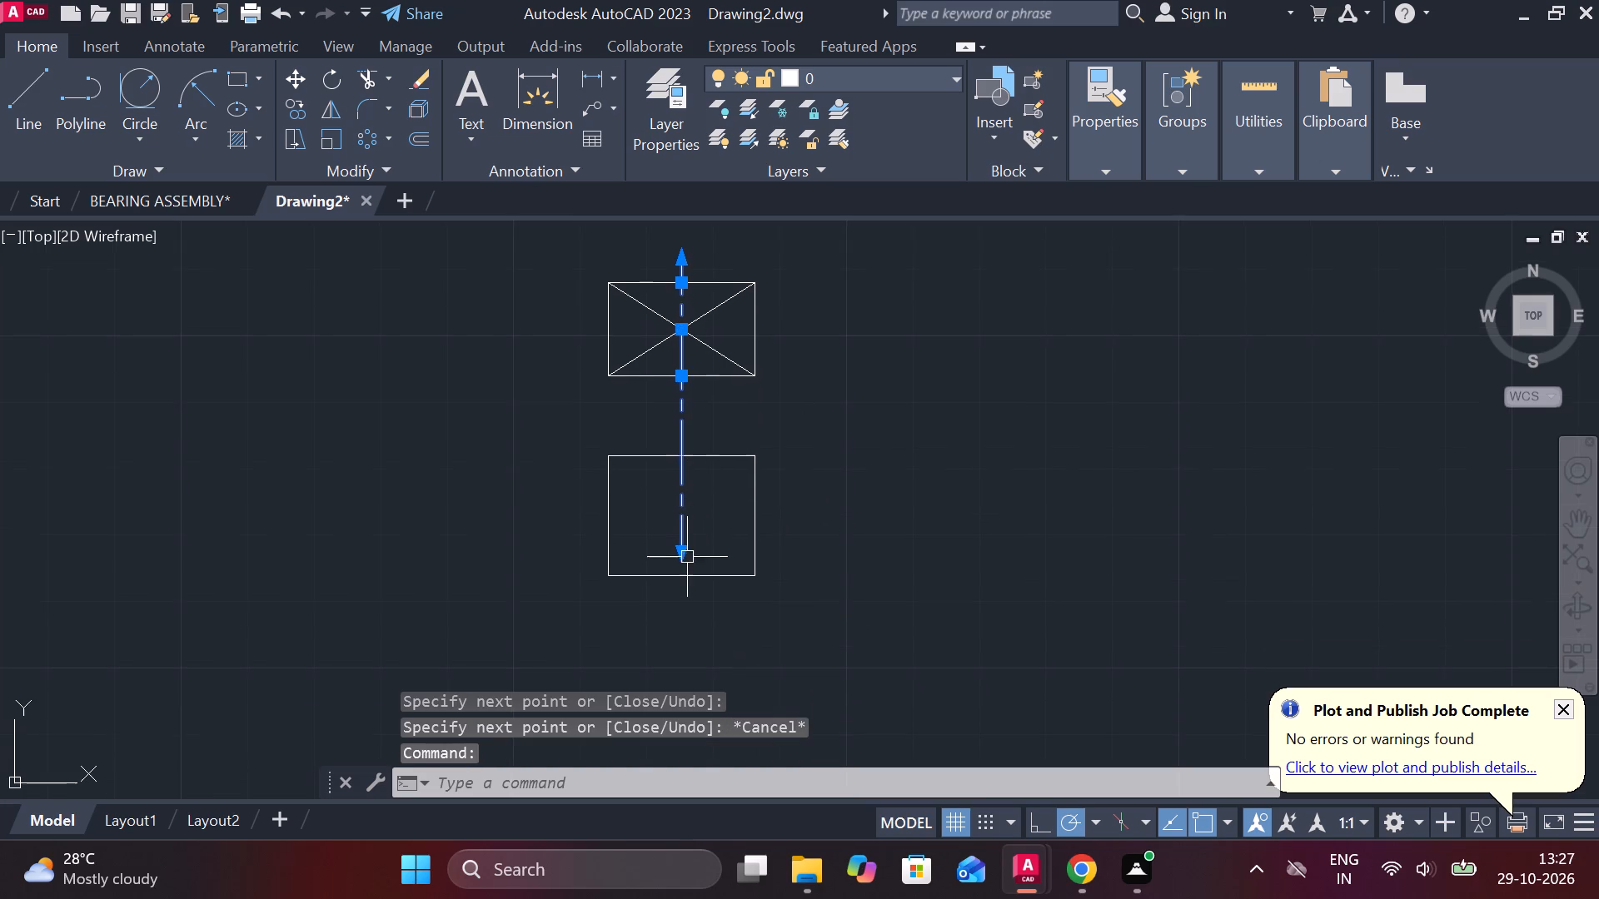
pyautogui.click(683, 551)
pyautogui.click(688, 618)
pyautogui.press('Escape')
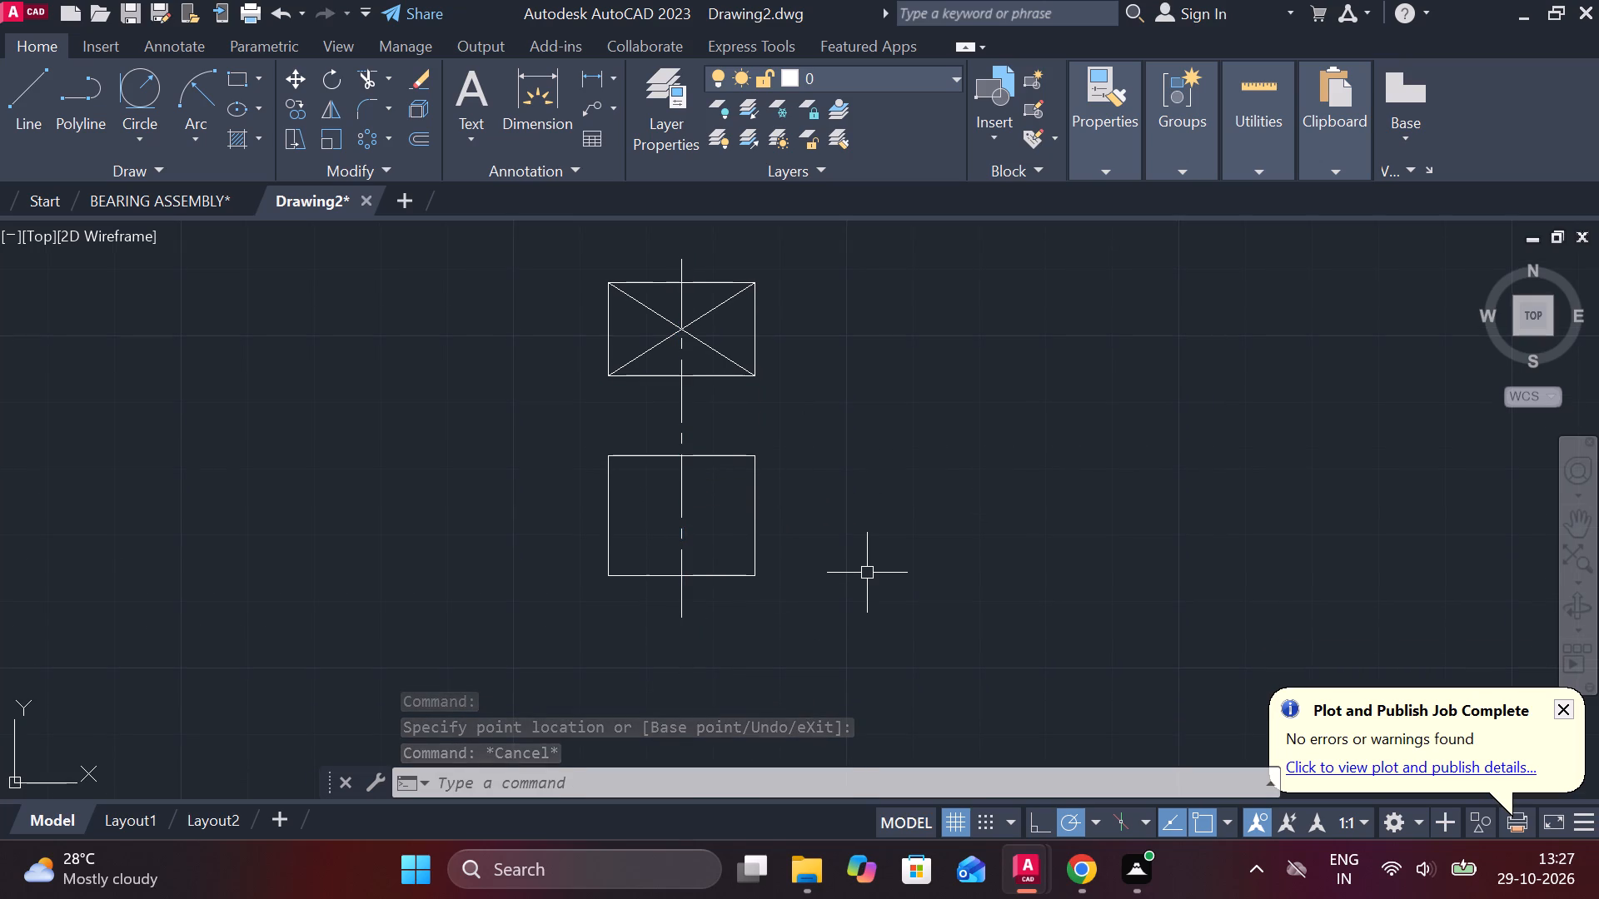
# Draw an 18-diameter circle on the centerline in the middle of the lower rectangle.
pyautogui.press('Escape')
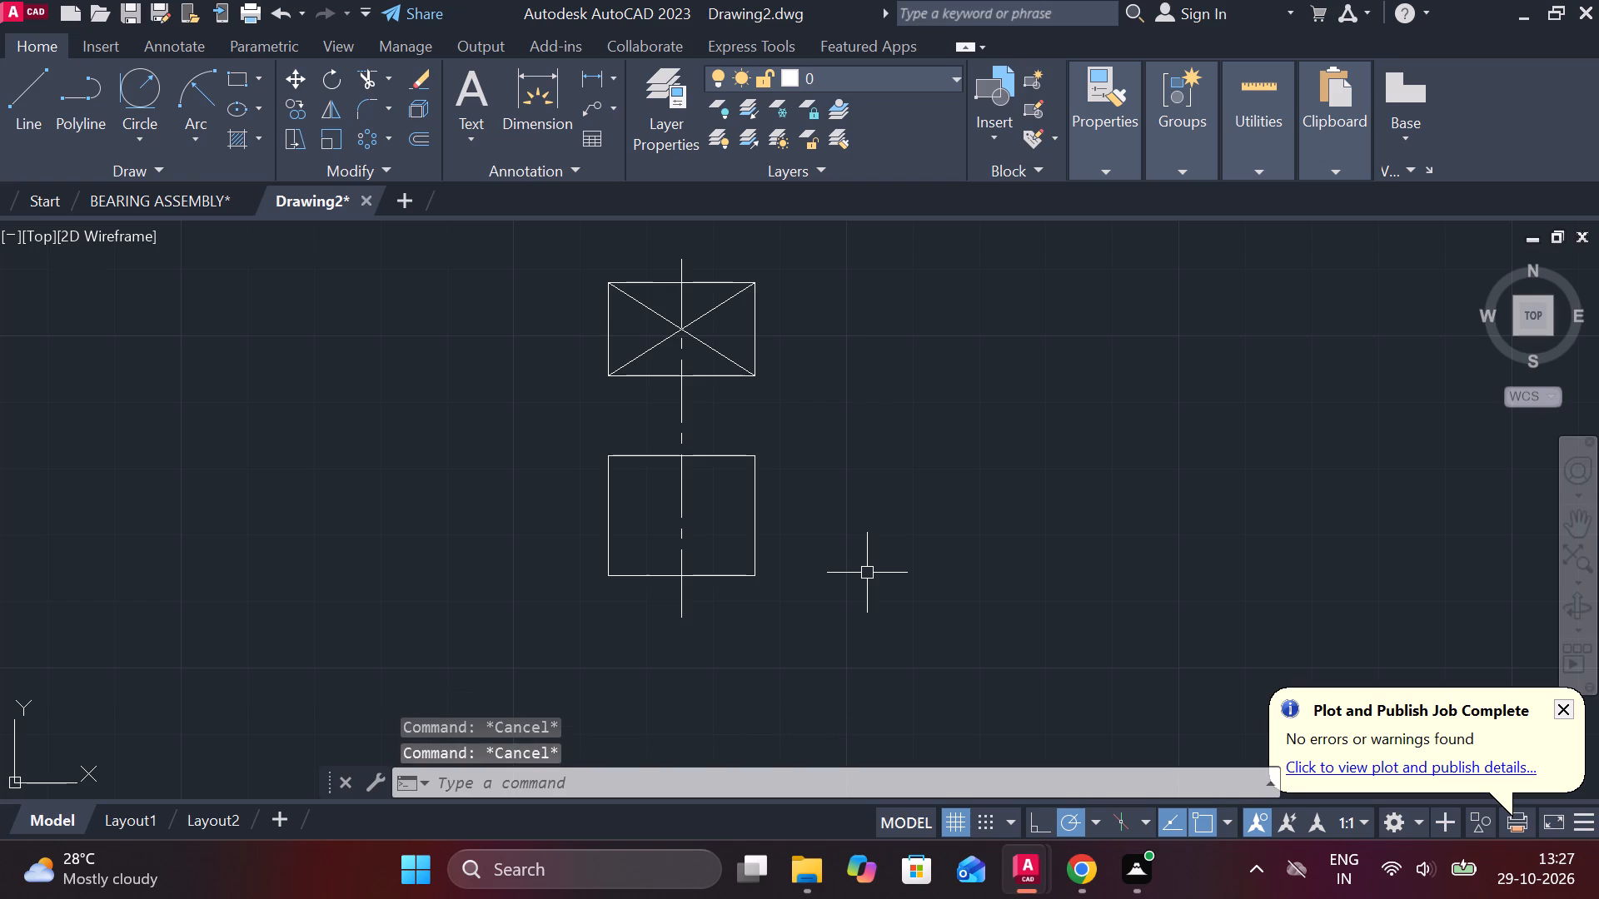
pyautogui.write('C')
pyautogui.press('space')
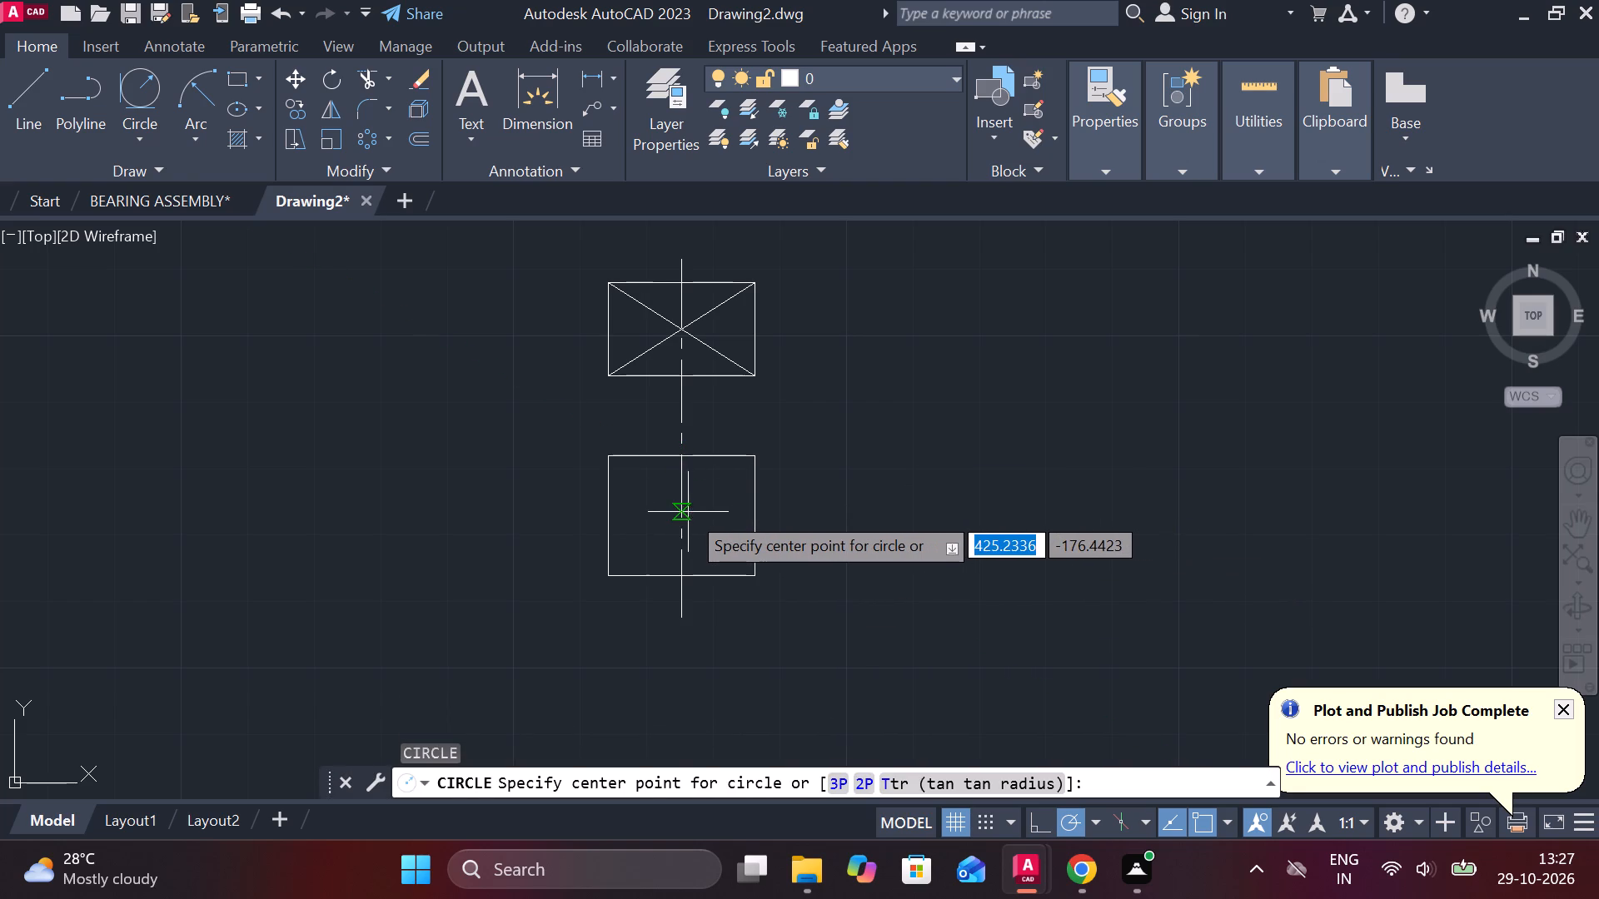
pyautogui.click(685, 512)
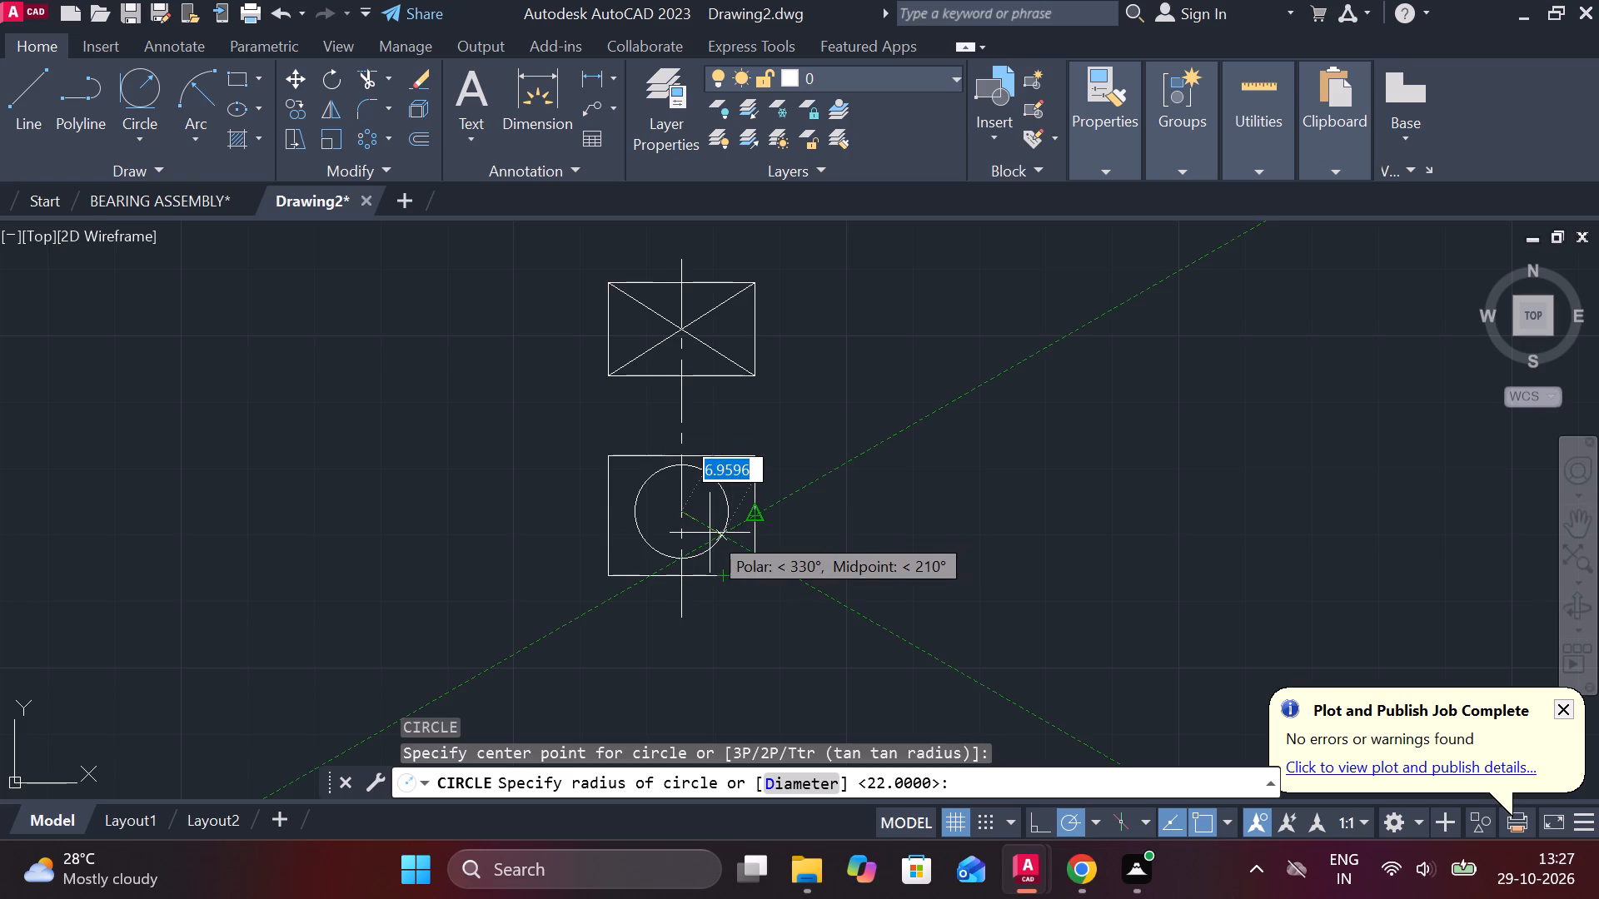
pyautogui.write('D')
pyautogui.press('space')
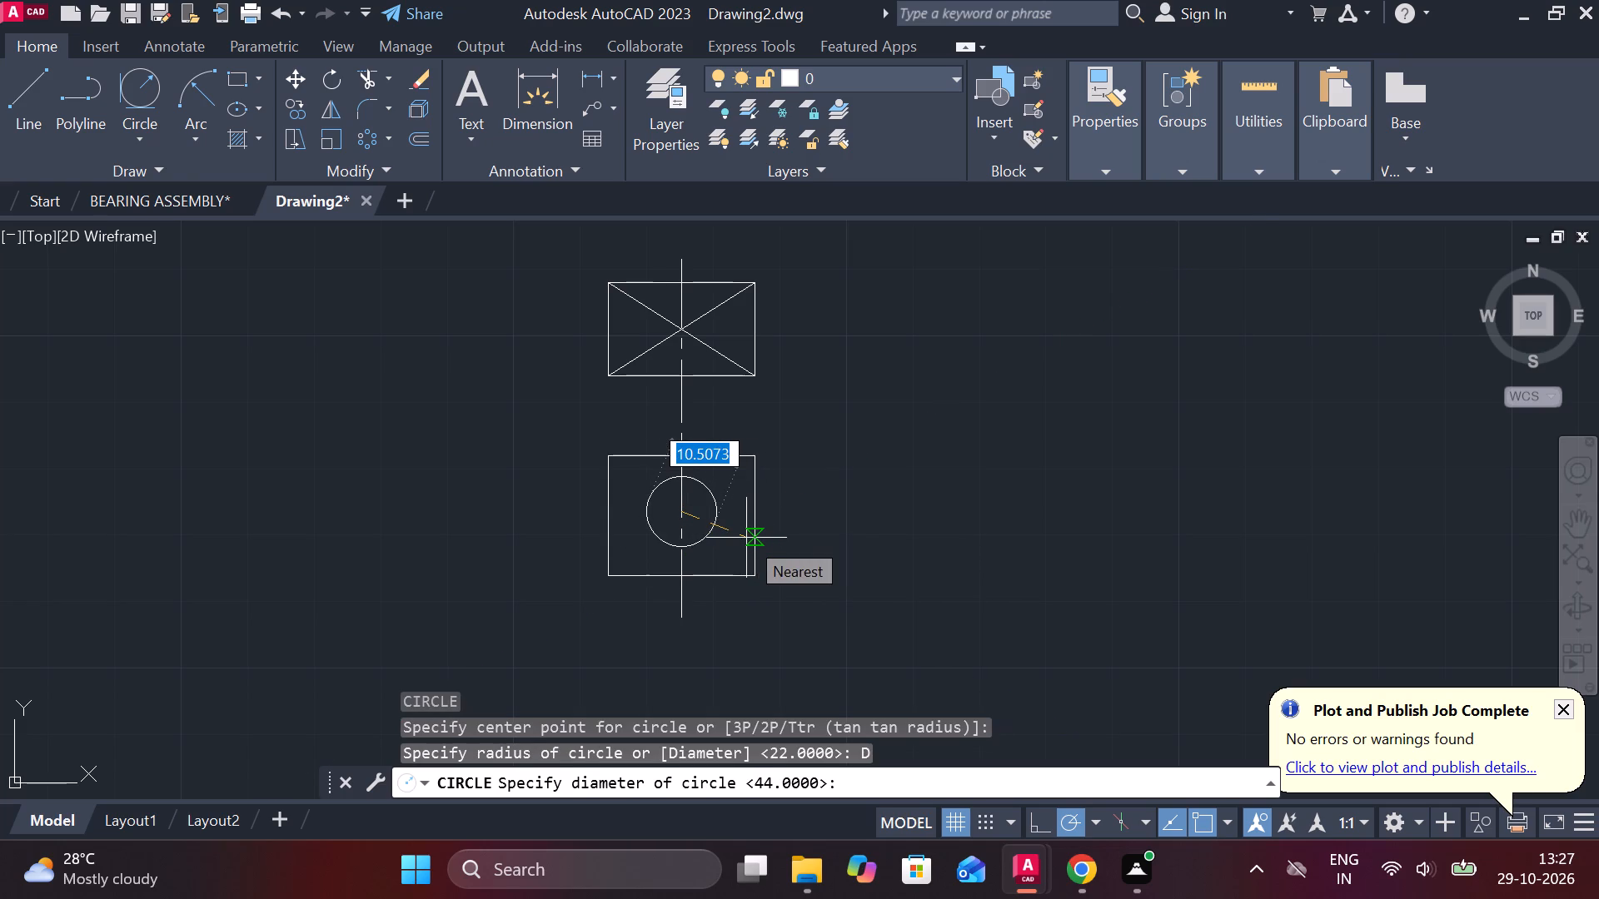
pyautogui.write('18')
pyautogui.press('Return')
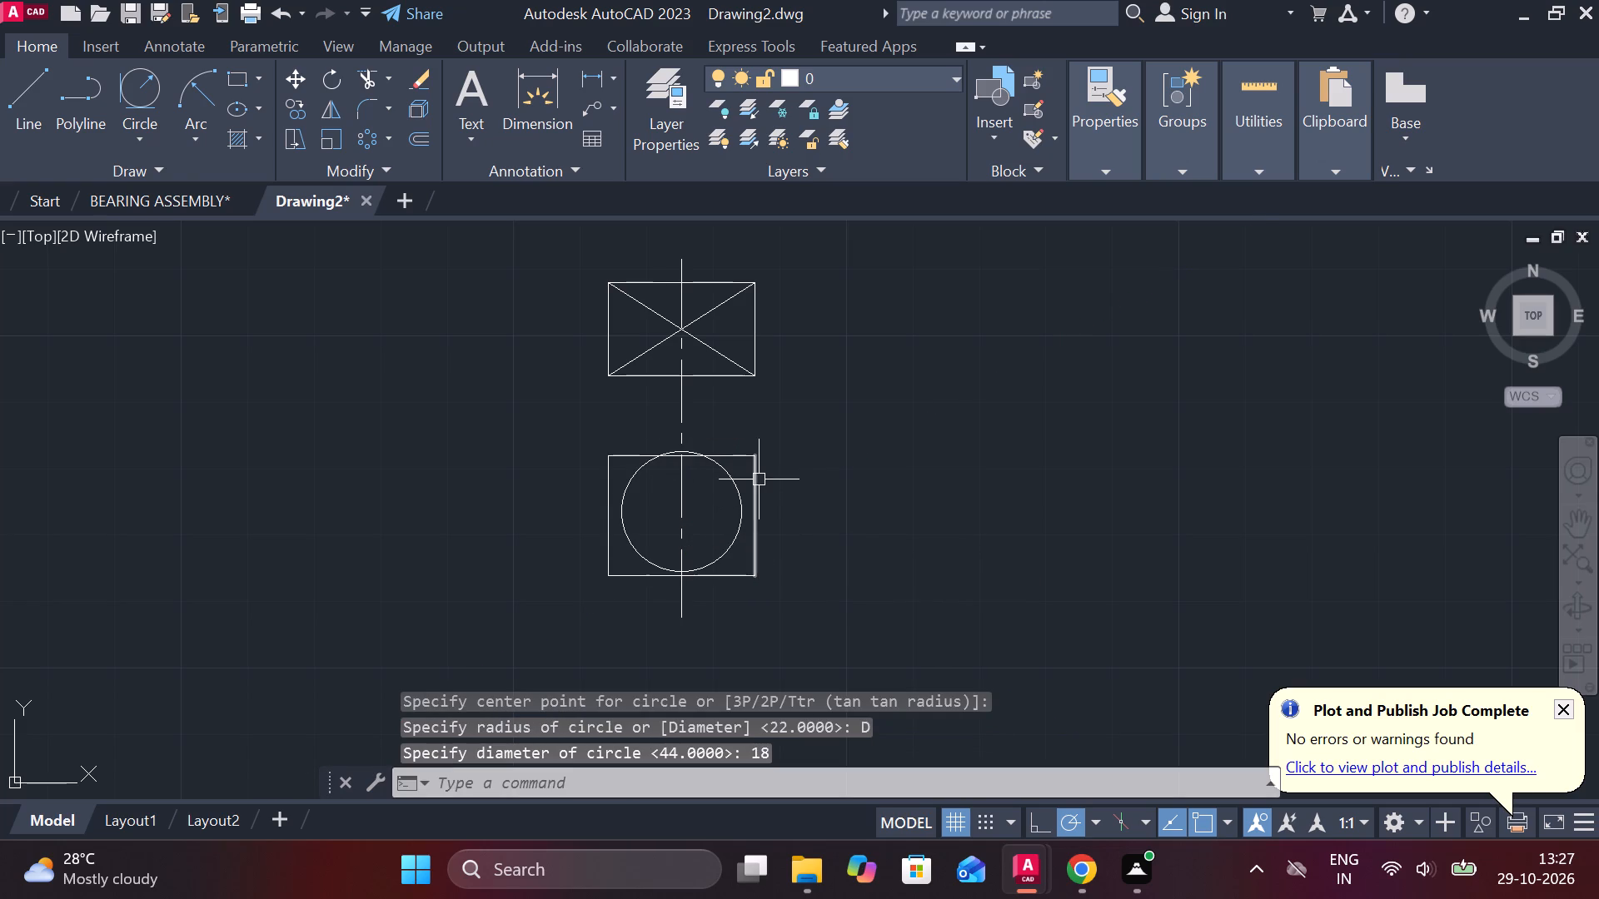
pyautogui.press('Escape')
# Erase the circle and all four sides of the lower rectangle, keeping the centerline.
pyautogui.click(773, 592)
pyautogui.click(735, 459)
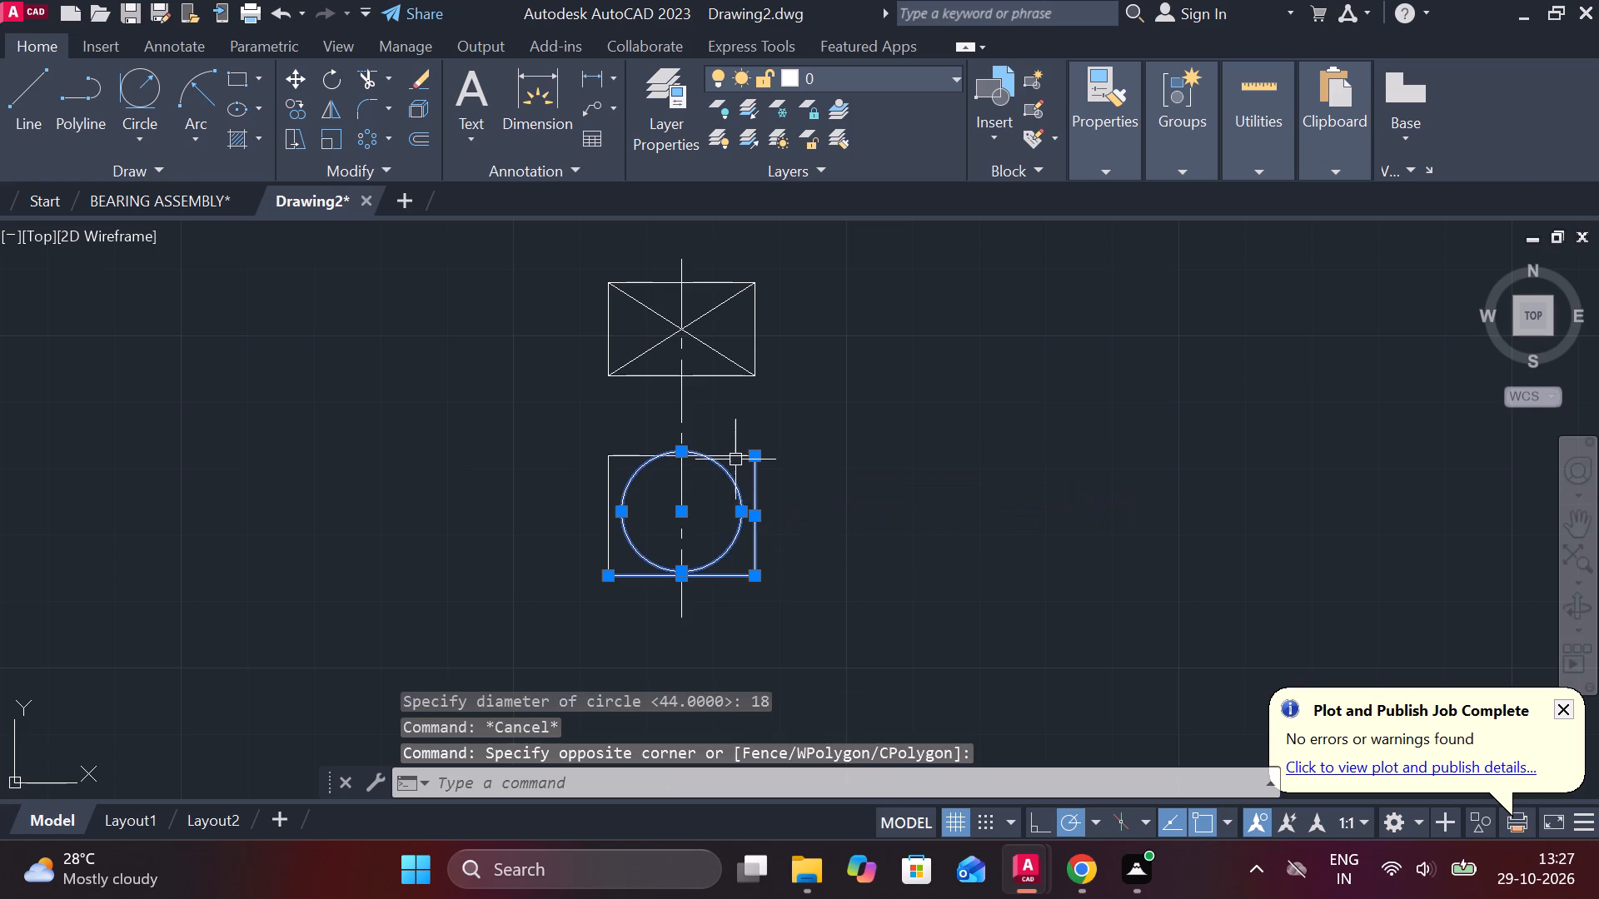
pyautogui.write('E')
pyautogui.press('space')
pyautogui.click(645, 458)
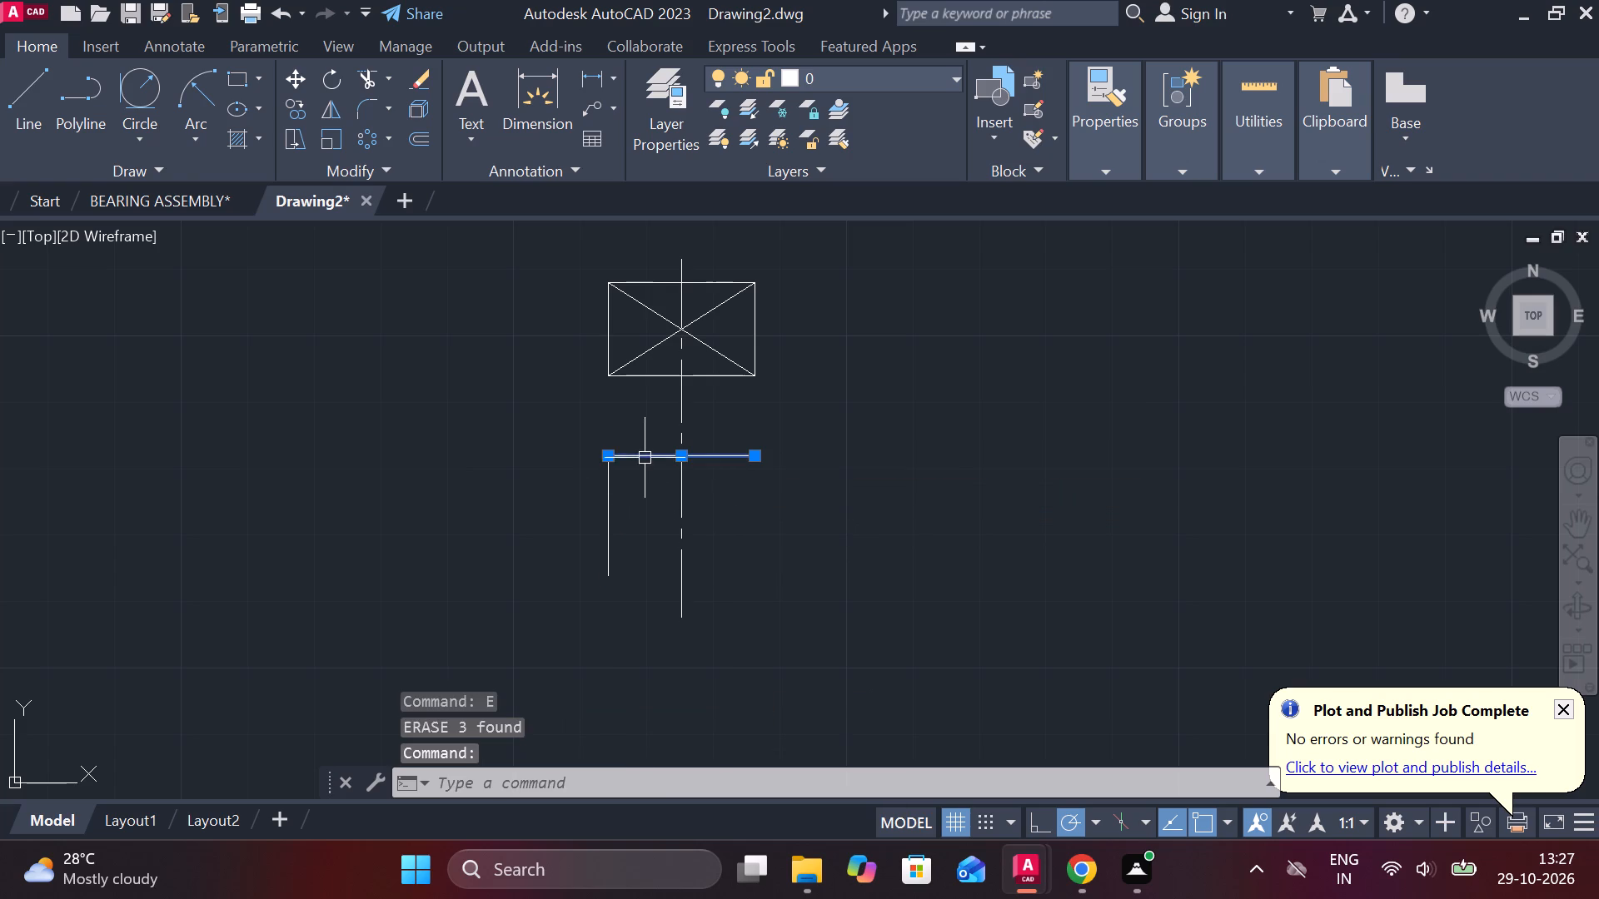
pyautogui.click(612, 496)
pyautogui.write('E')
pyautogui.press('space')
# Draw an 18-diameter circle centered on the centerline below the crossed rectangle.
pyautogui.write('C')
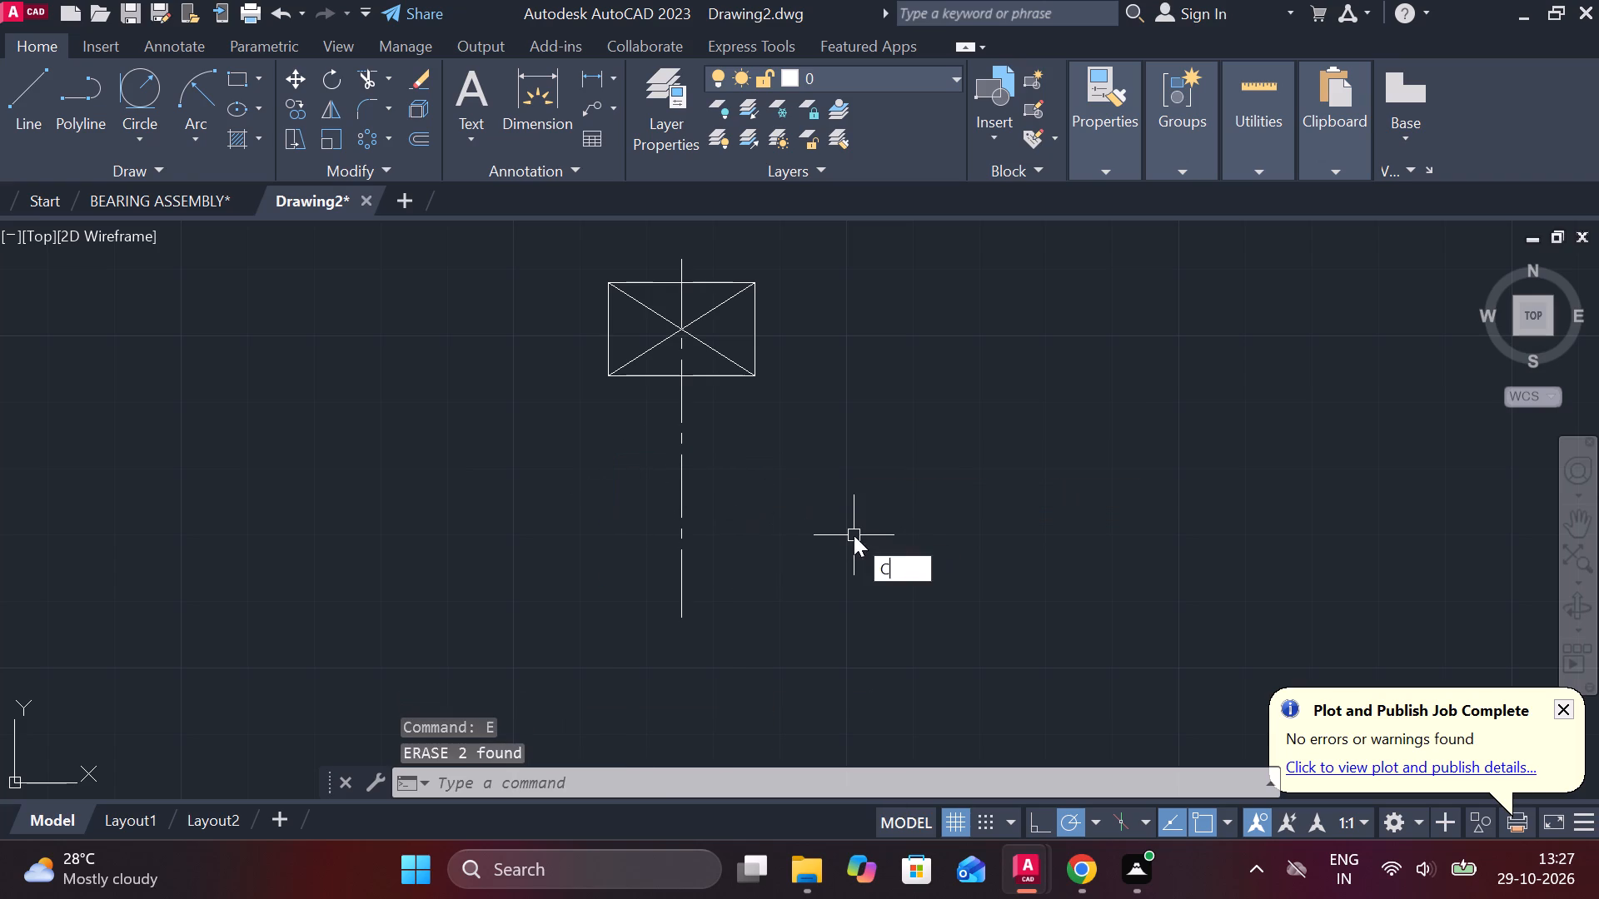
pyautogui.press('space')
pyautogui.click(680, 501)
pyautogui.write('D 1')
pyautogui.press('8')
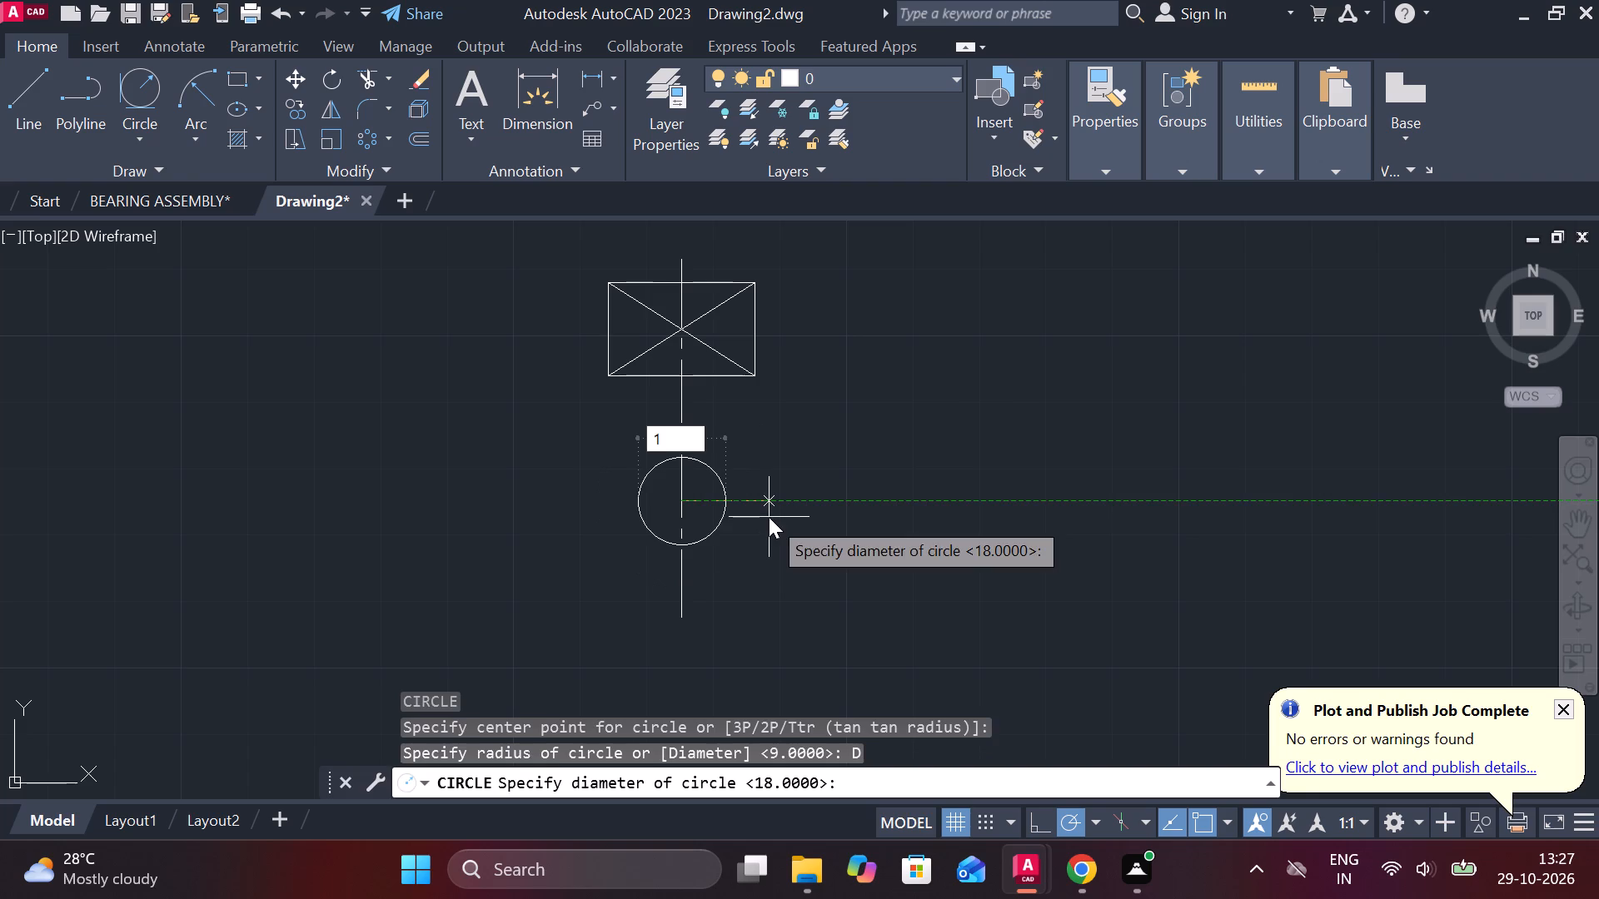
pyautogui.press('Return')
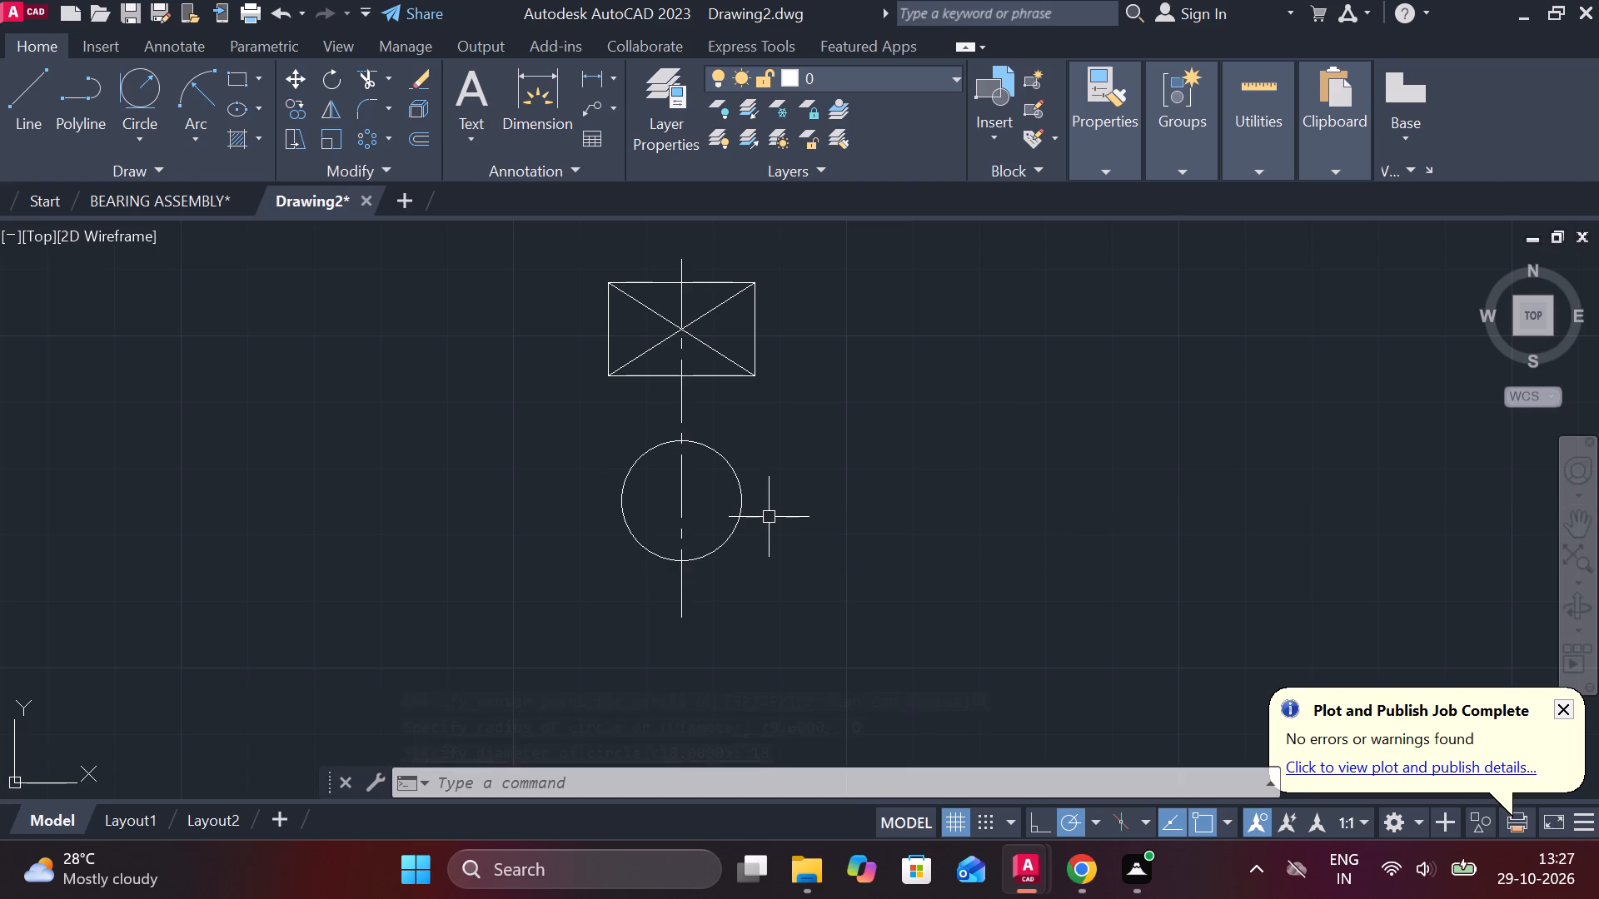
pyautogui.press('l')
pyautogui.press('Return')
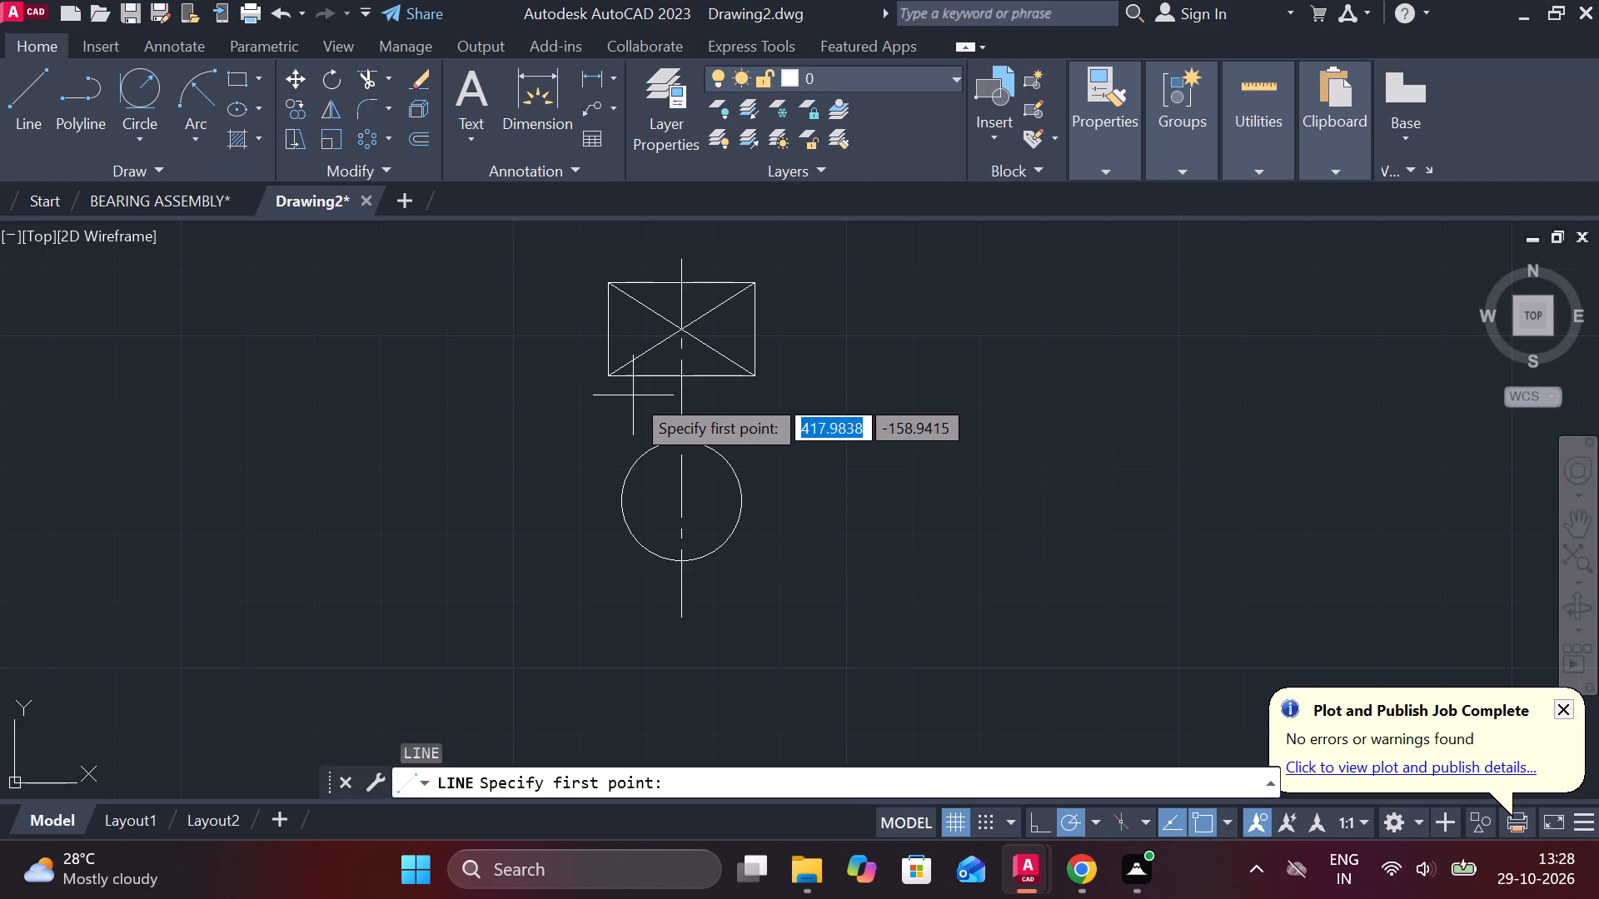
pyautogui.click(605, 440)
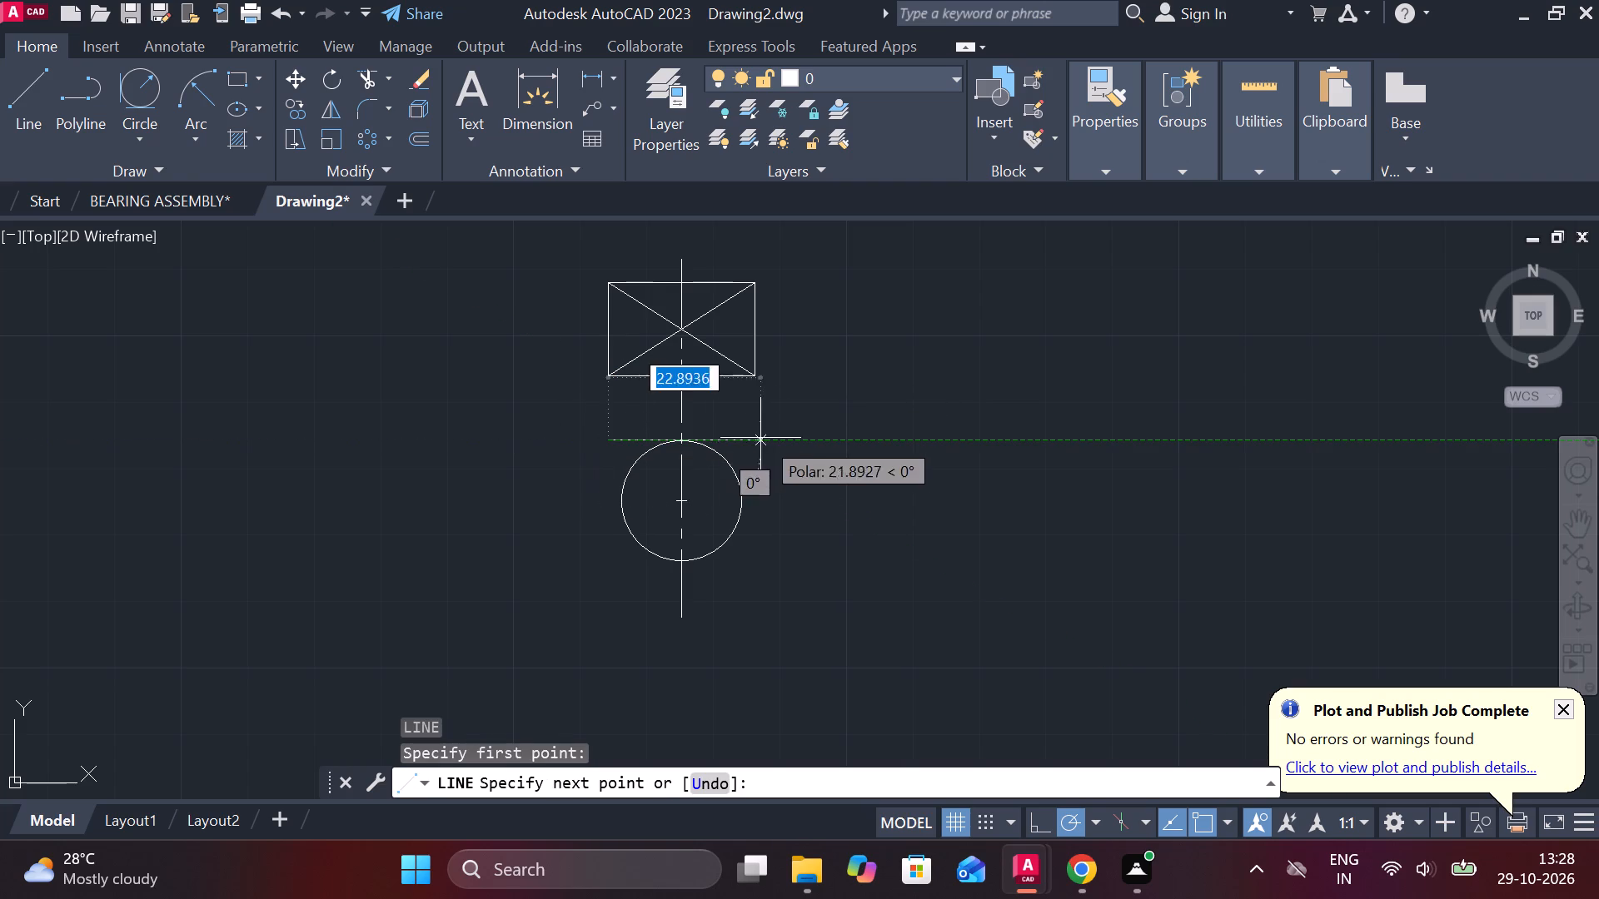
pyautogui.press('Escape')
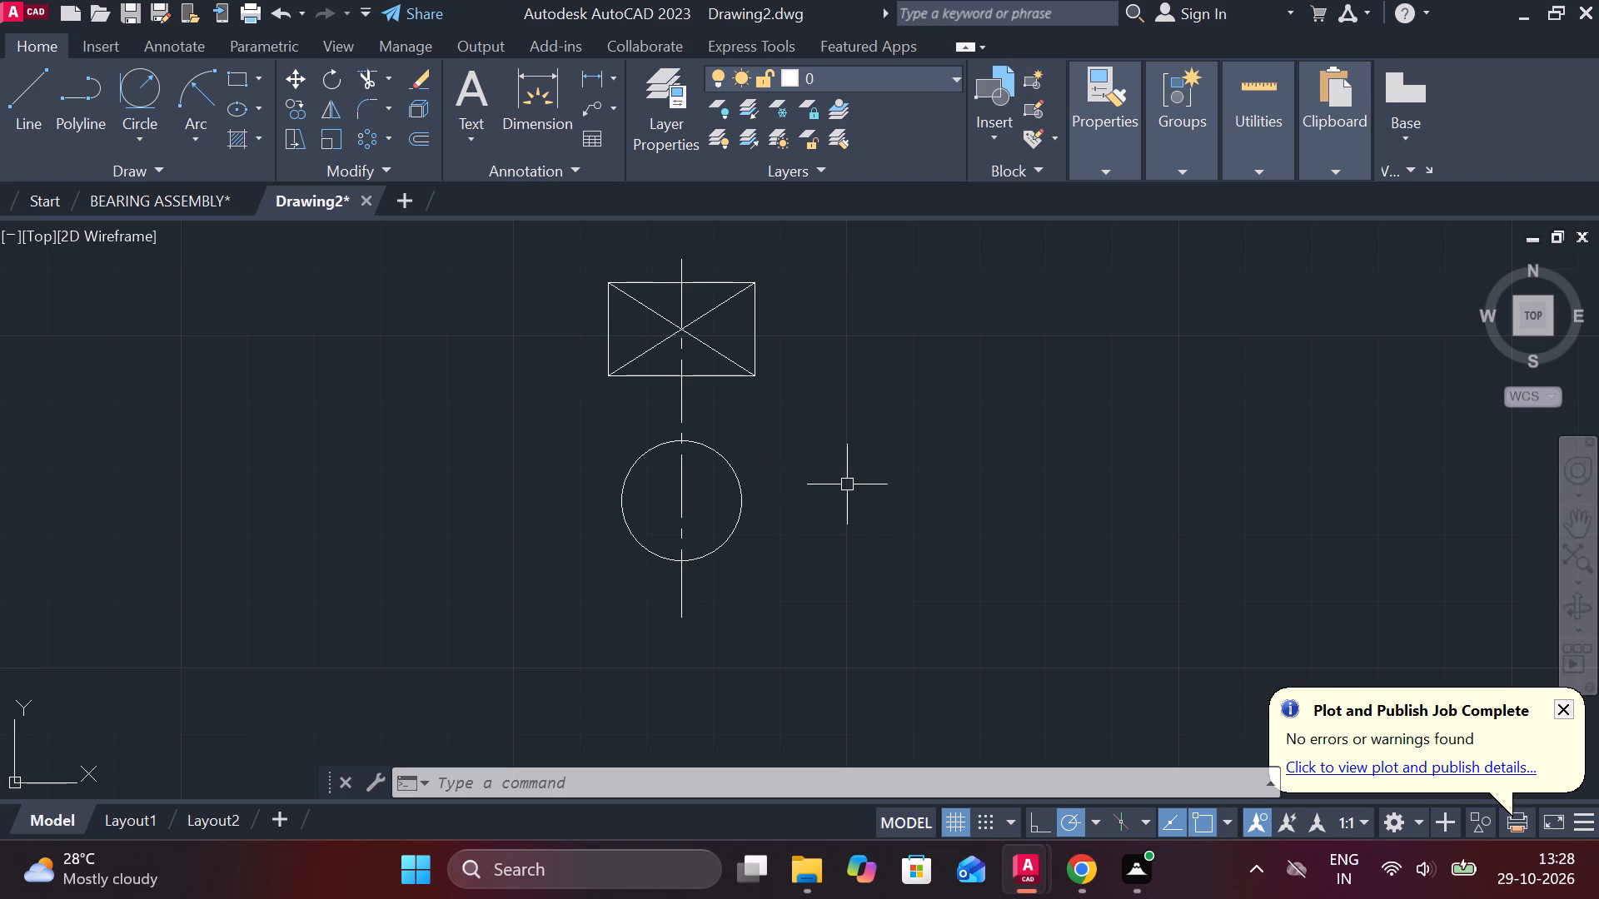
# Draw a line from the centerline above the circle out to the crossed rectangle's left side alignment, then about 23.5 straight down.
pyautogui.press('l')
pyautogui.press('Return')
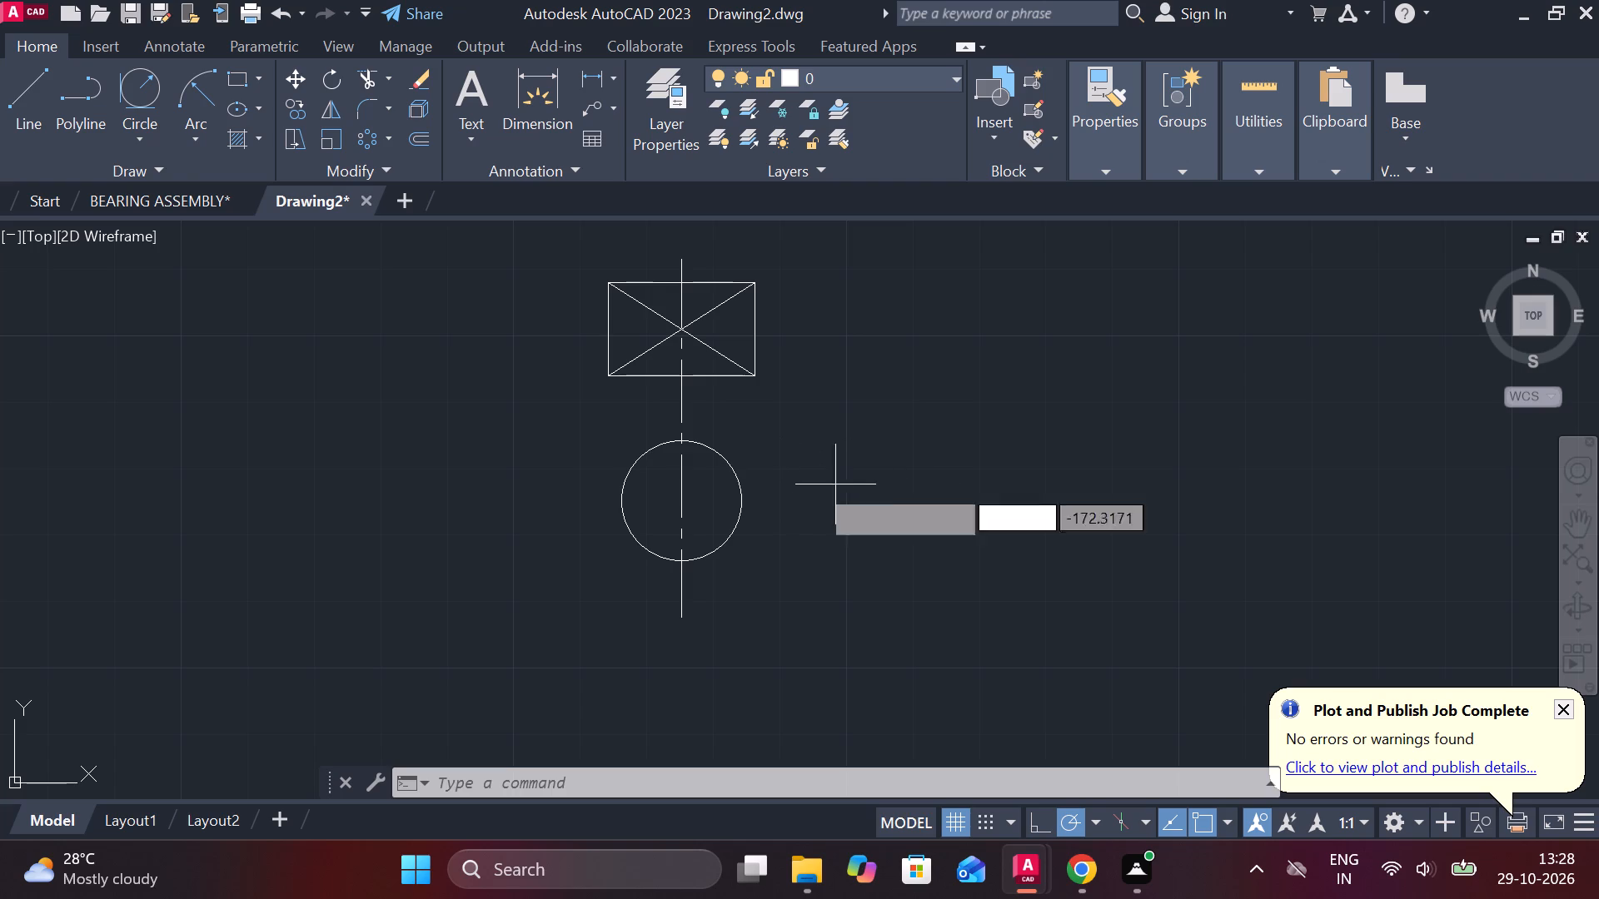
pyautogui.scroll(2, 674, 430)
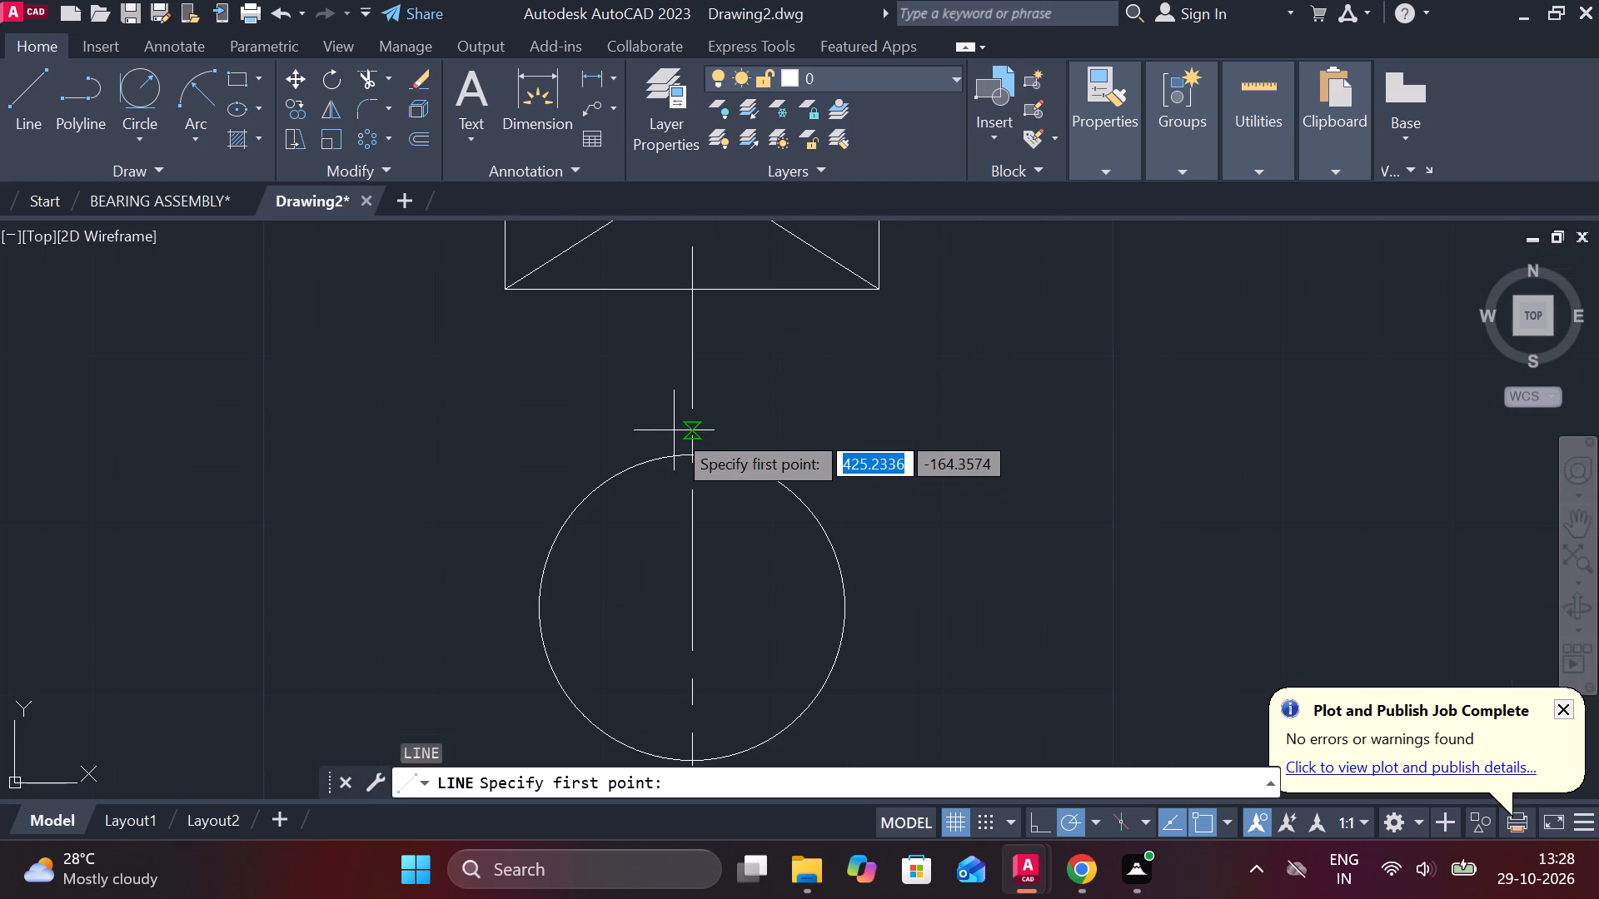
pyautogui.click(688, 398)
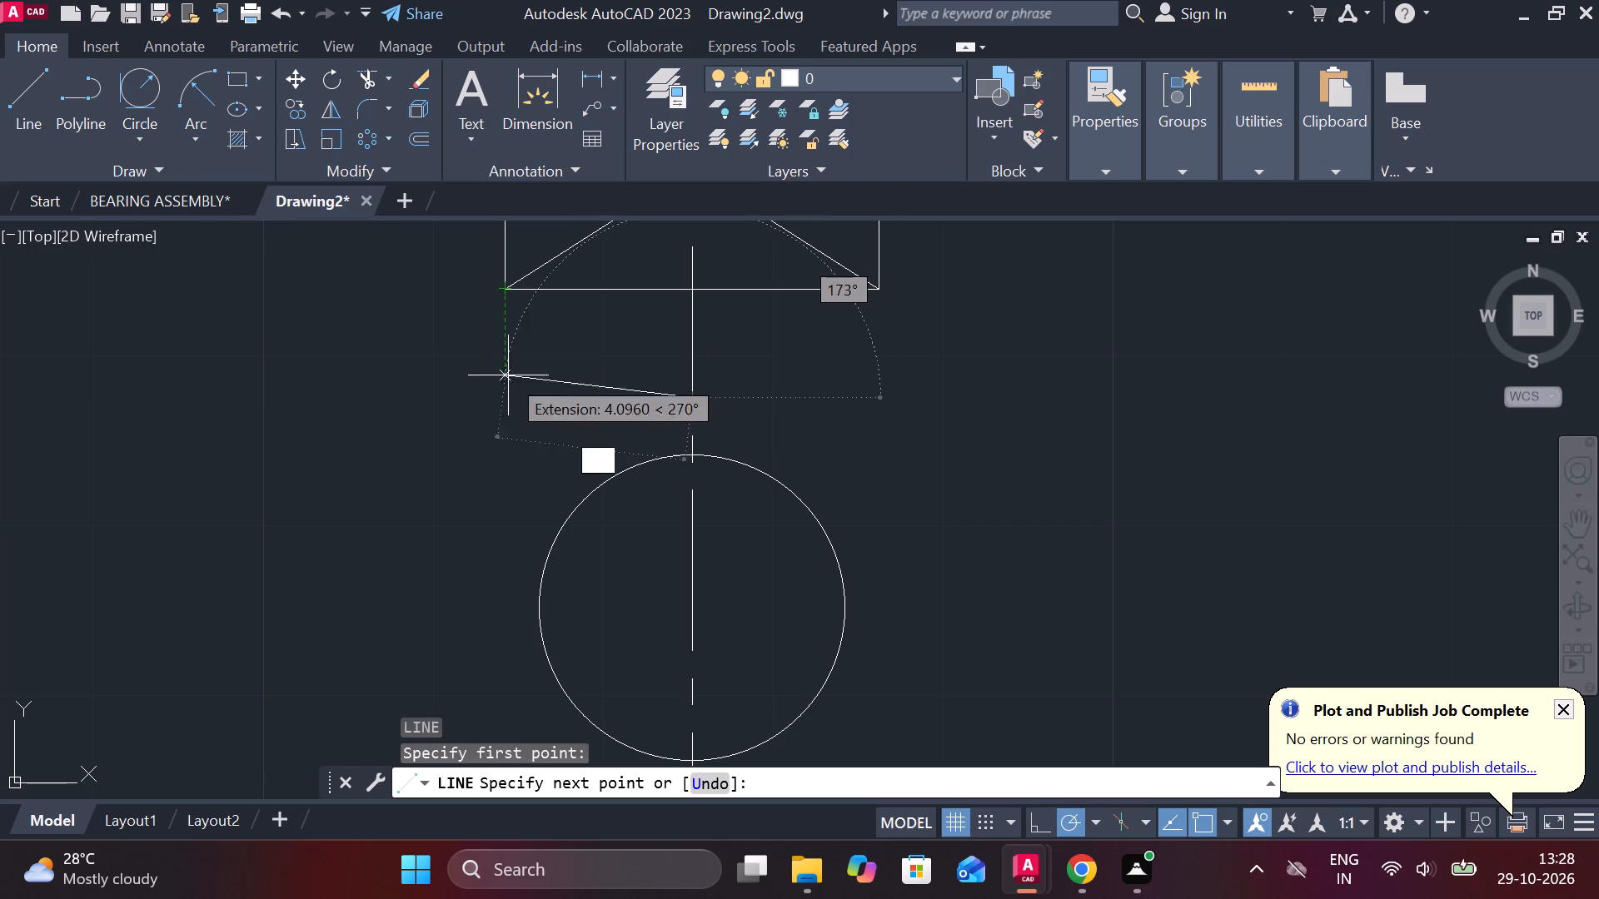
pyautogui.click(510, 395)
pyautogui.moveTo(502, 590); pyautogui.dragTo(513, 395, button='middle')
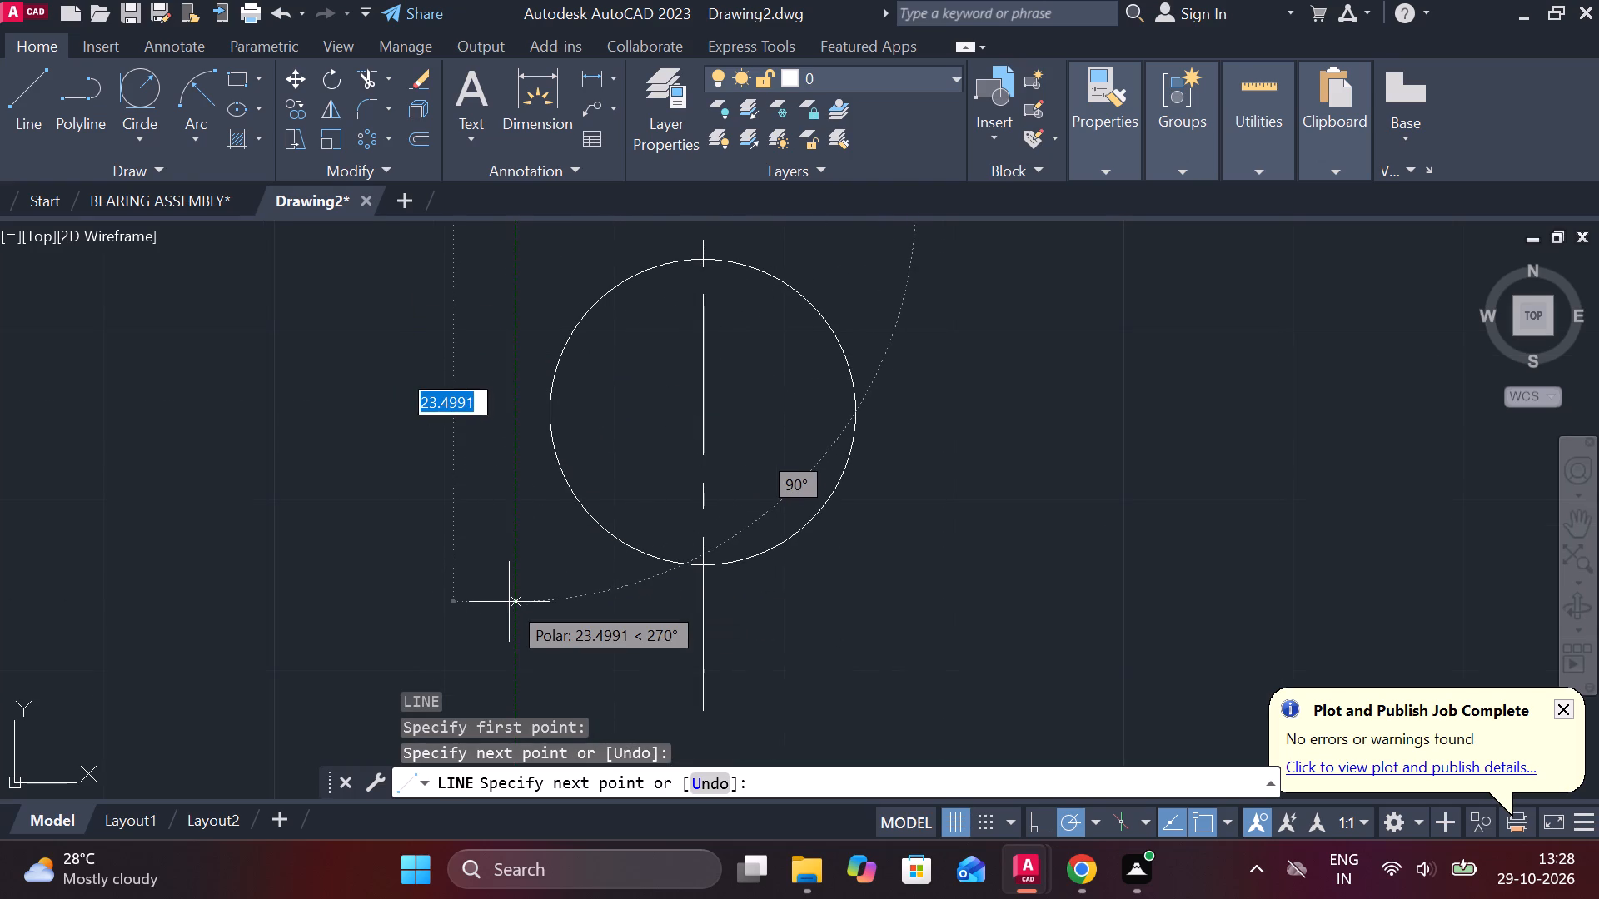
pyautogui.click(509, 602)
pyautogui.press('Escape')
pyautogui.middleClick(578, 590)
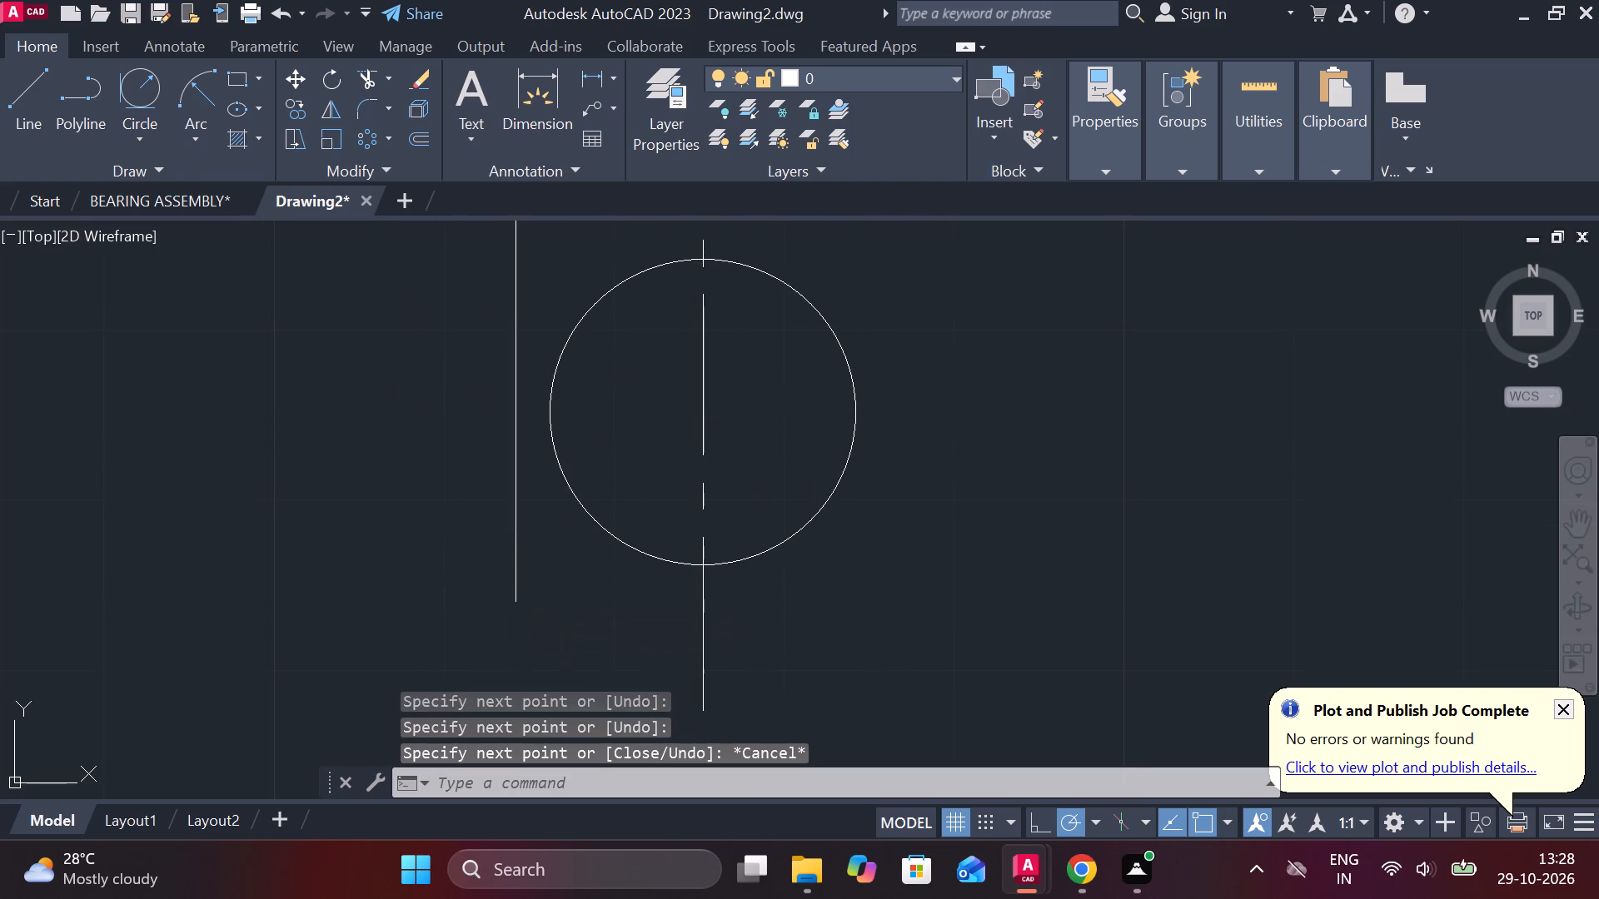
pyautogui.moveTo(617, 484); pyautogui.dragTo(643, 646, button='middle')
pyautogui.scroll(-1, 643, 628)
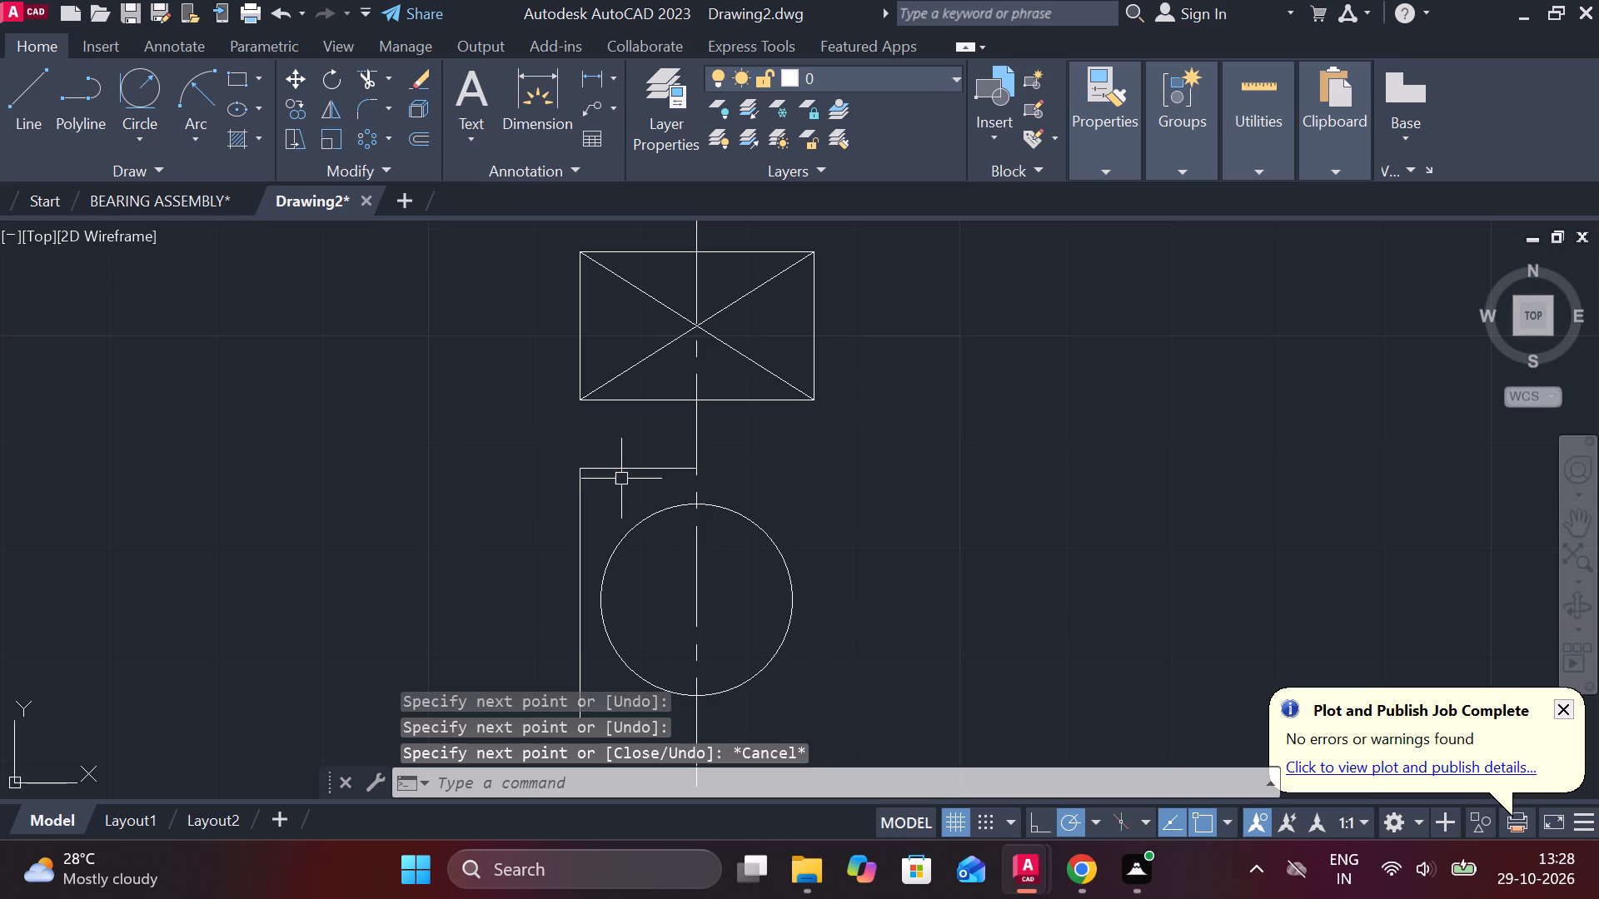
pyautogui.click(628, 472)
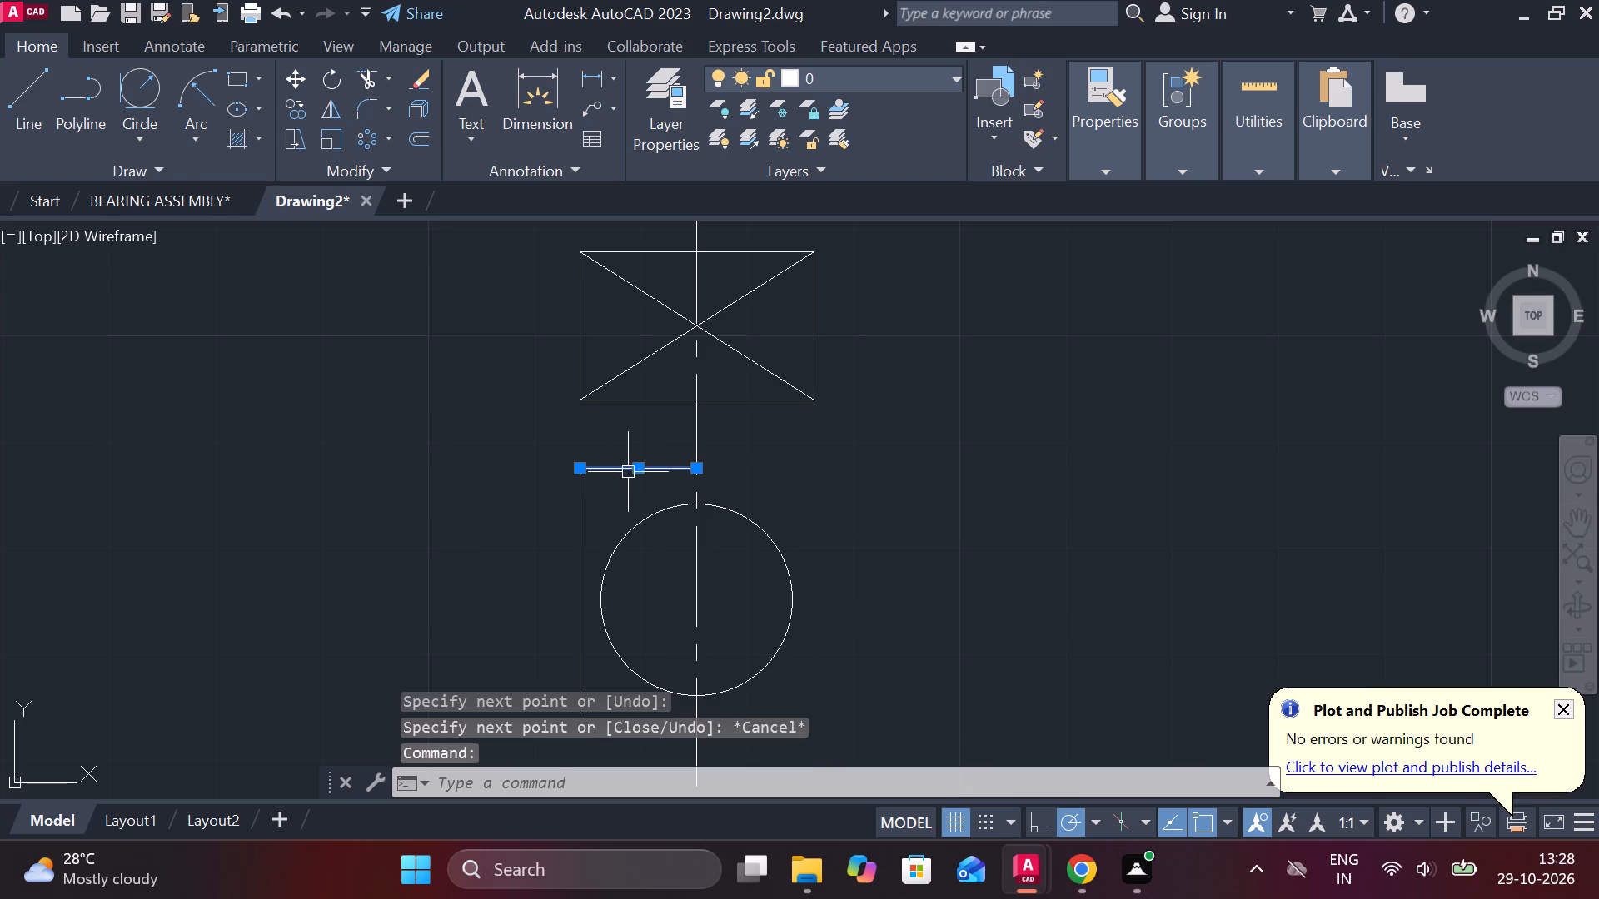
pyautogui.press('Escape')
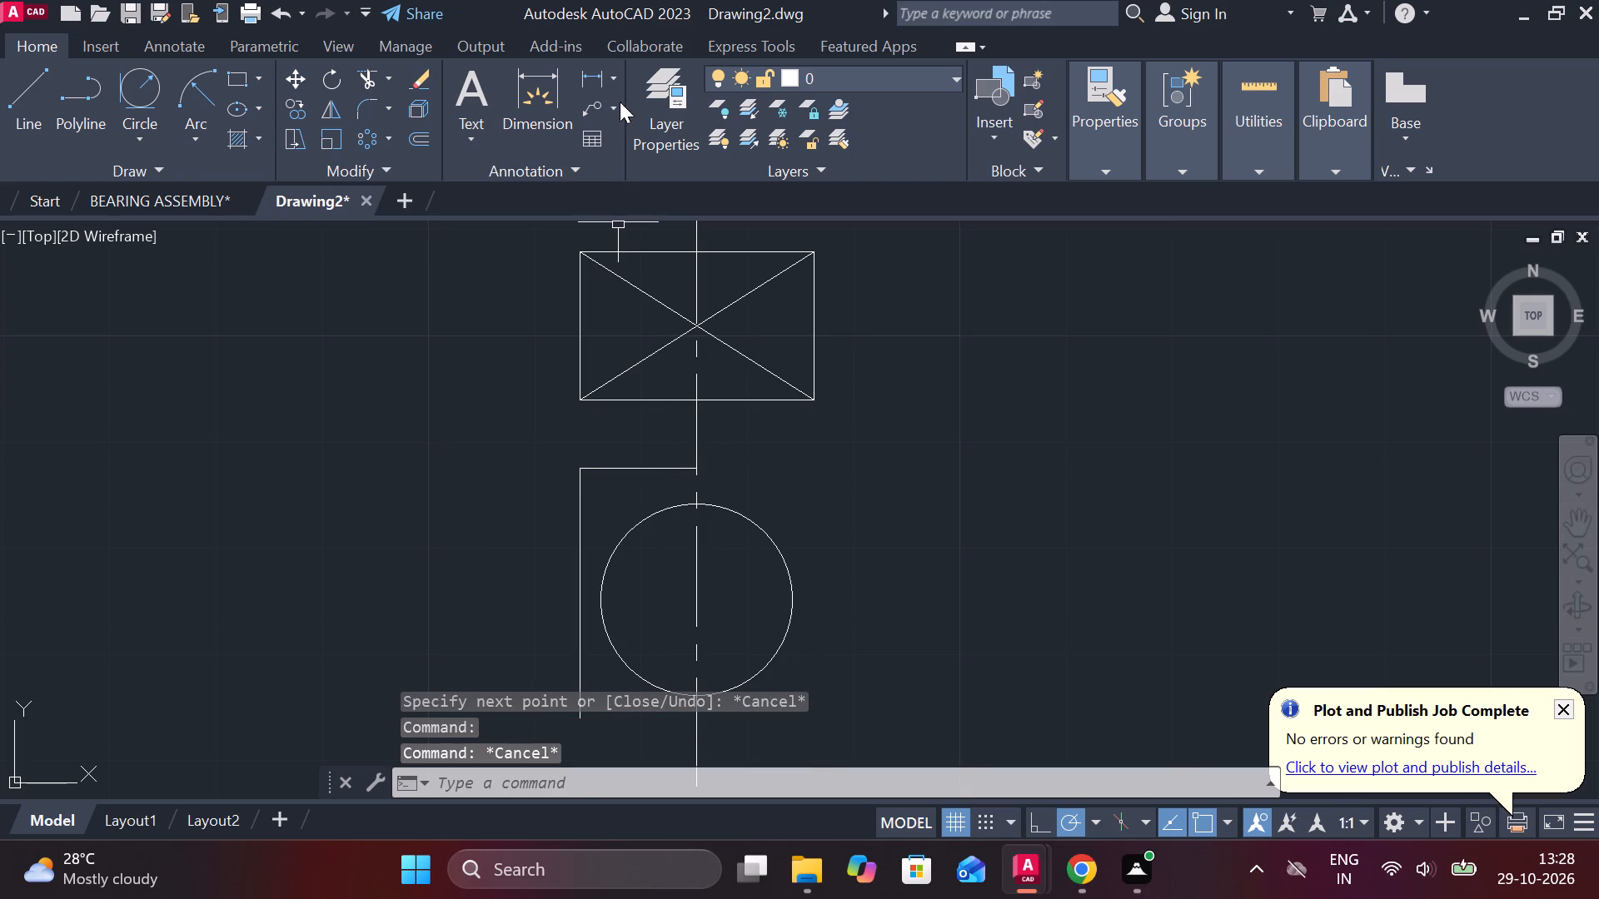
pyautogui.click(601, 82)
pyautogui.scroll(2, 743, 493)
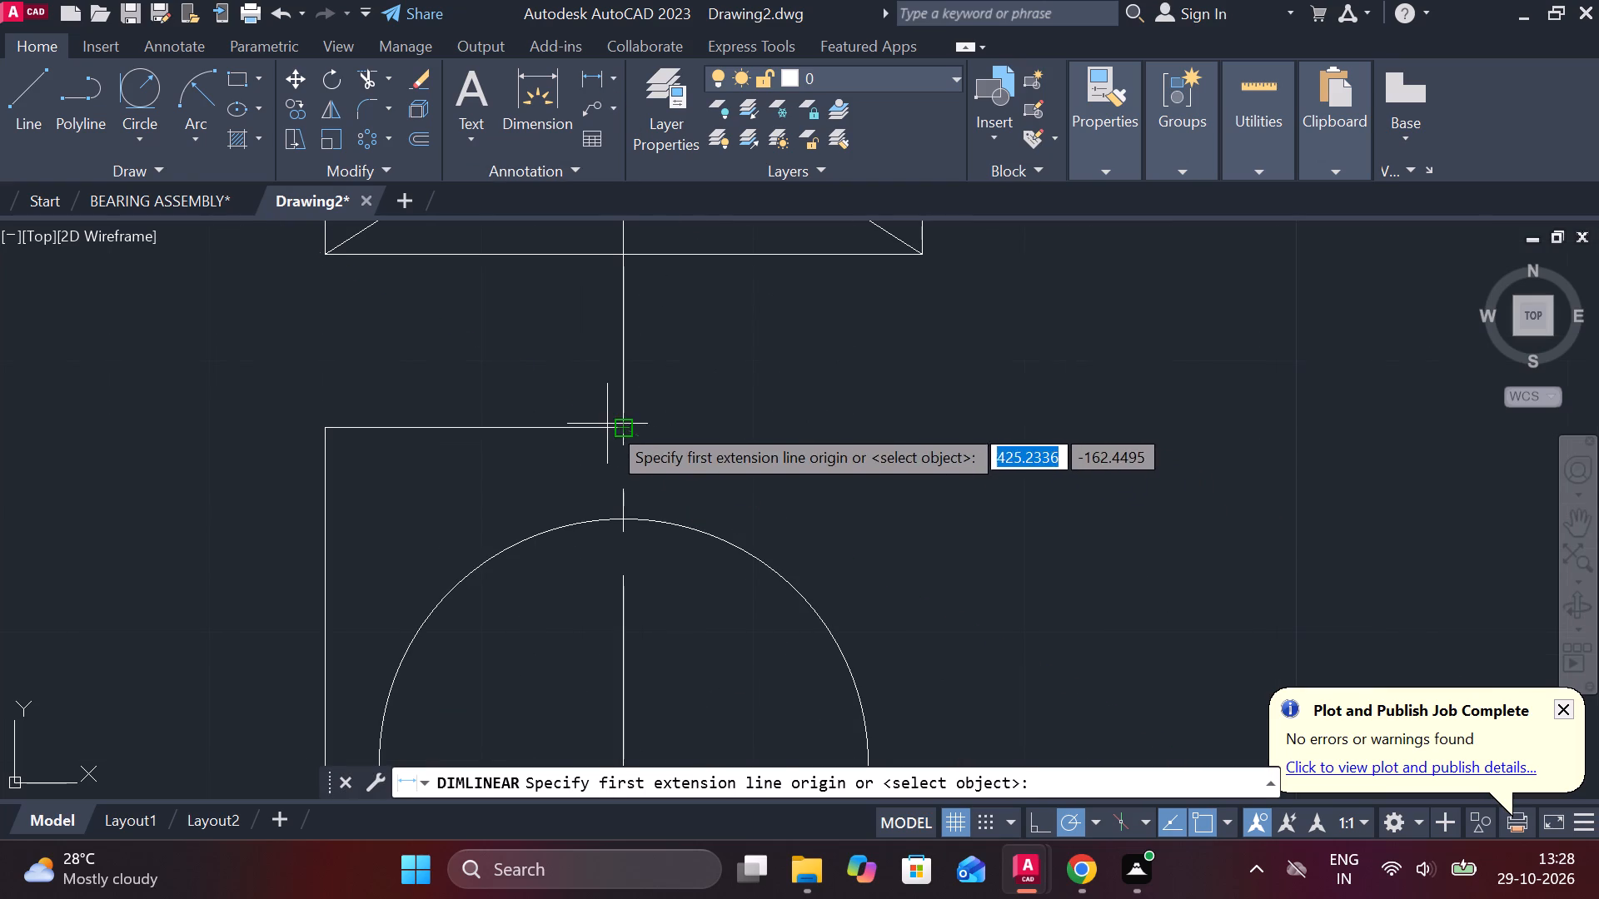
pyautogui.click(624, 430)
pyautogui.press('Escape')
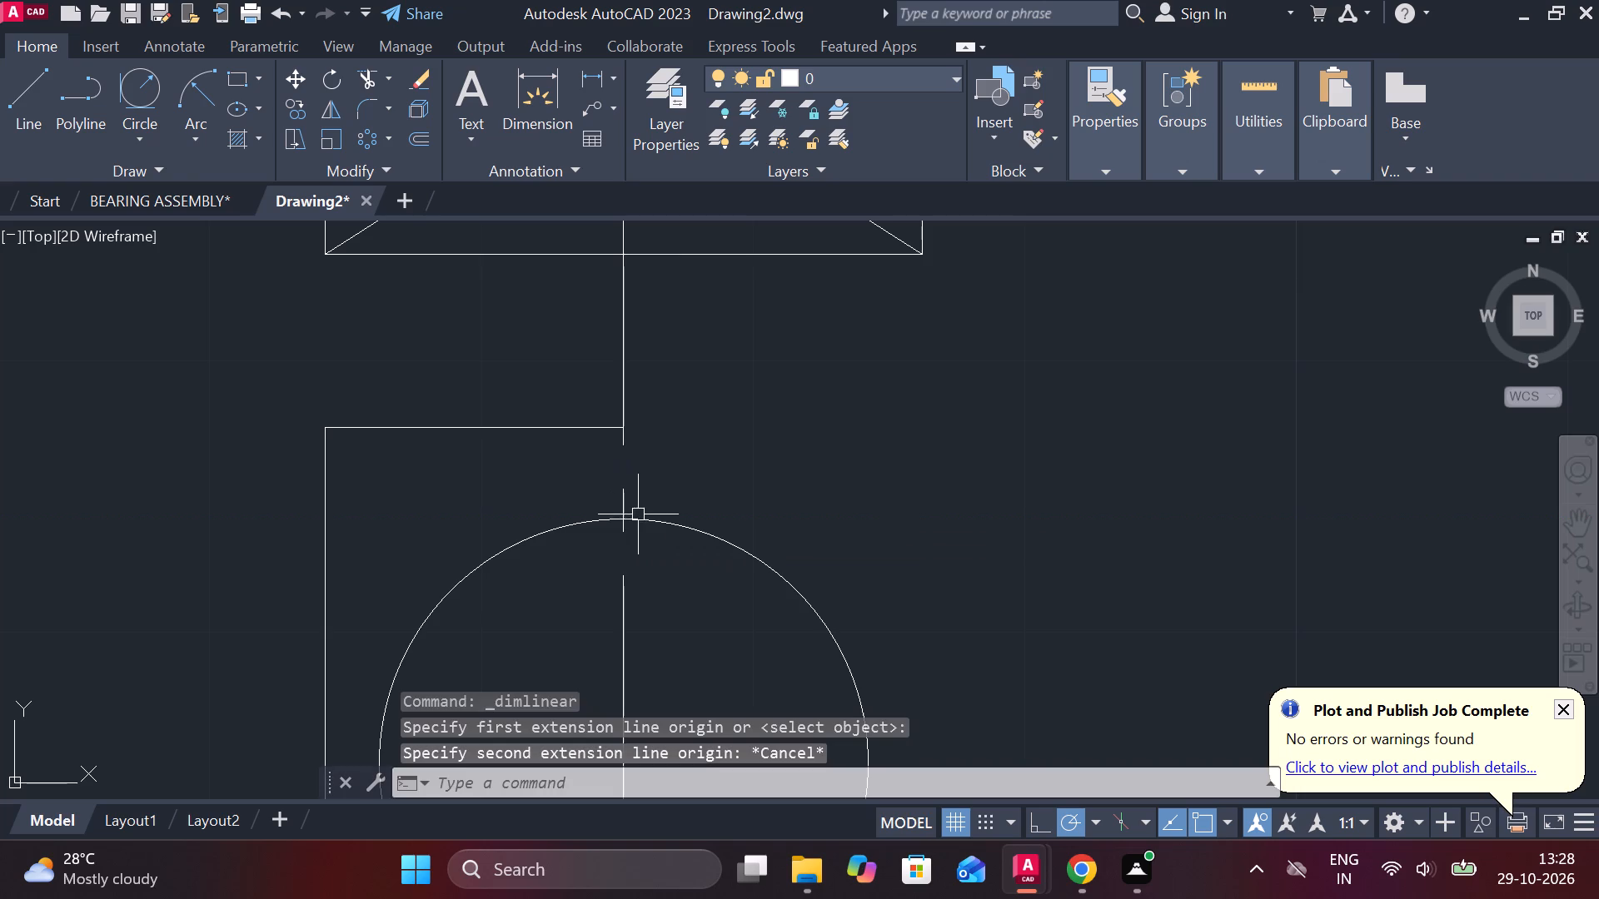
# Erase the short horizontal line between the crossed rectangle and the circle.
pyautogui.click(565, 421)
pyautogui.click(565, 432)
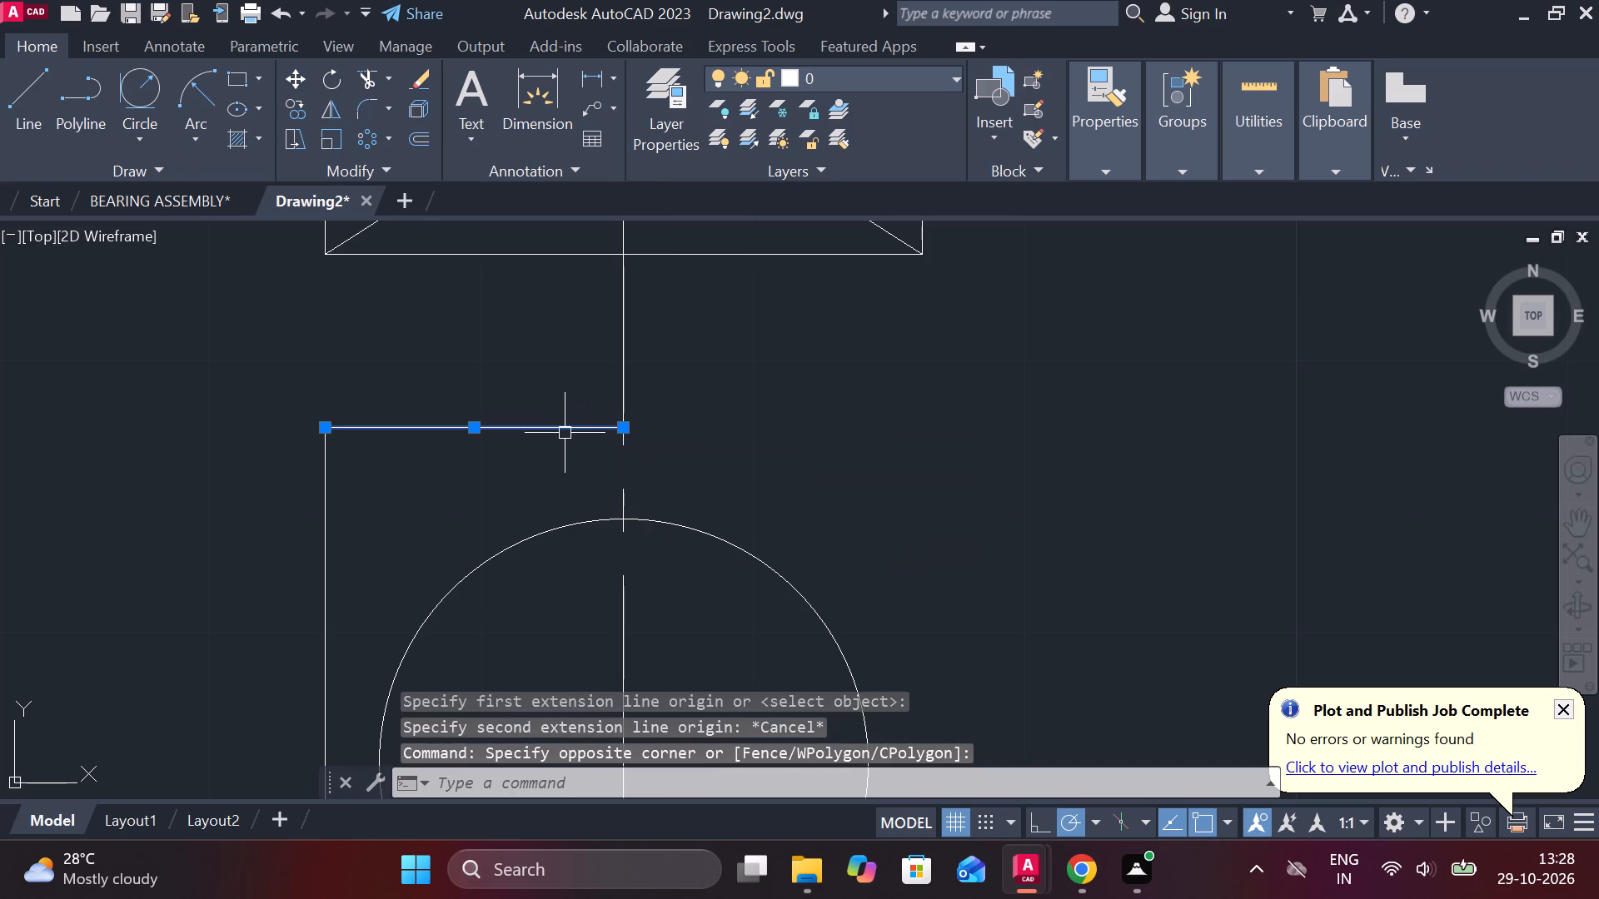
pyautogui.write('E')
pyautogui.press('space')
# Draw a line 3 up from the circle's top point, then about 14 horizontally left past the vertical side line.
pyautogui.press('l')
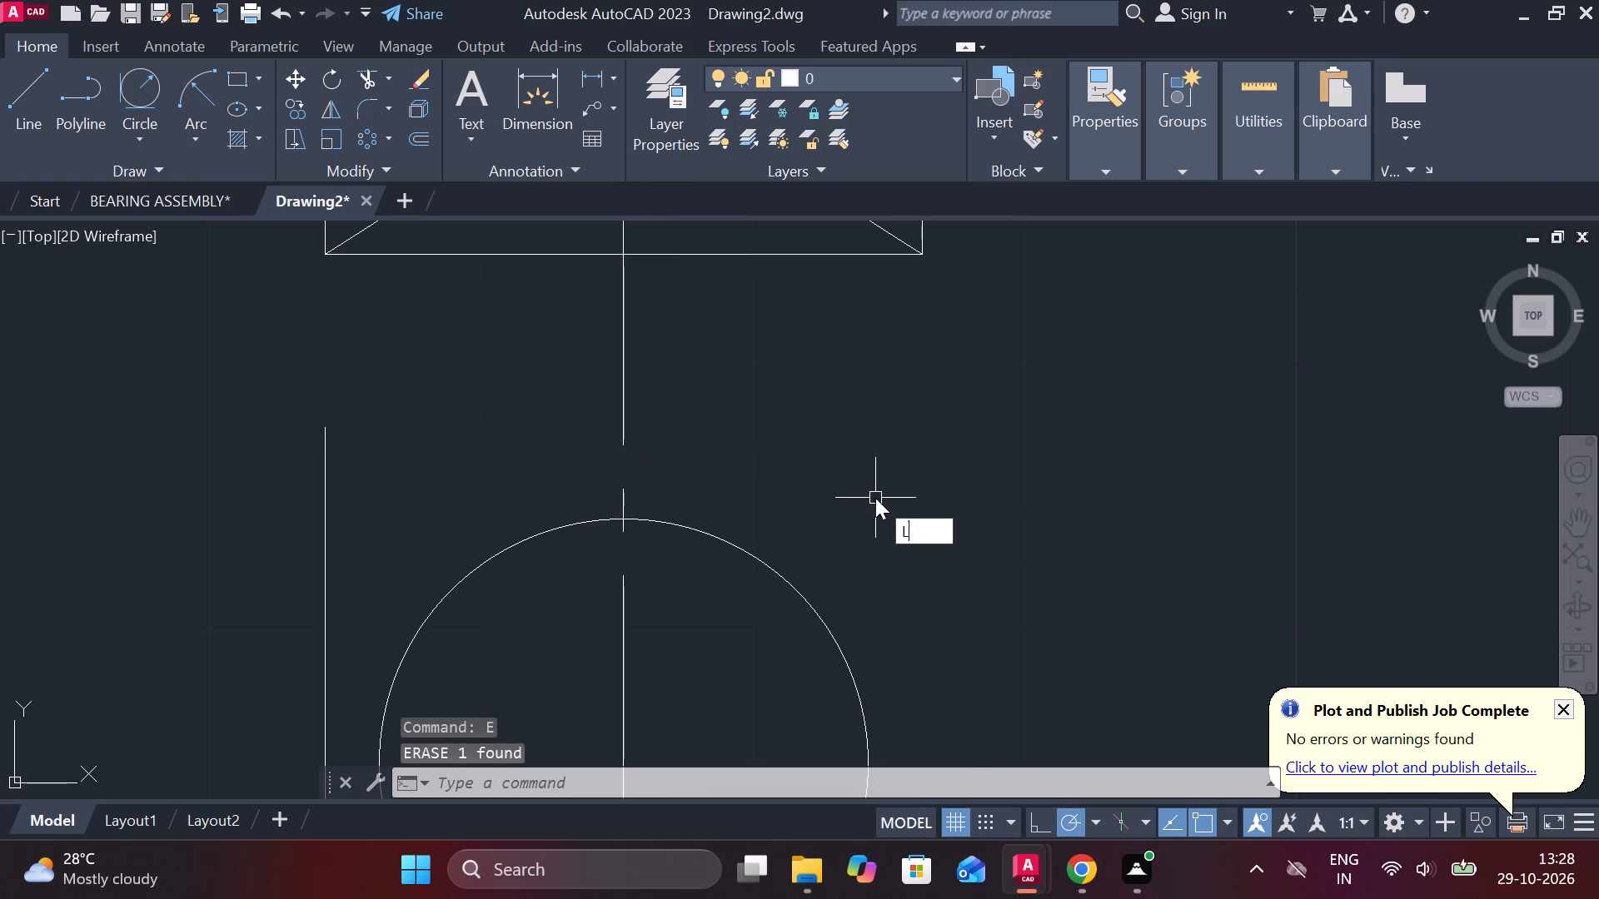
pyautogui.press('Return')
pyautogui.click(629, 518)
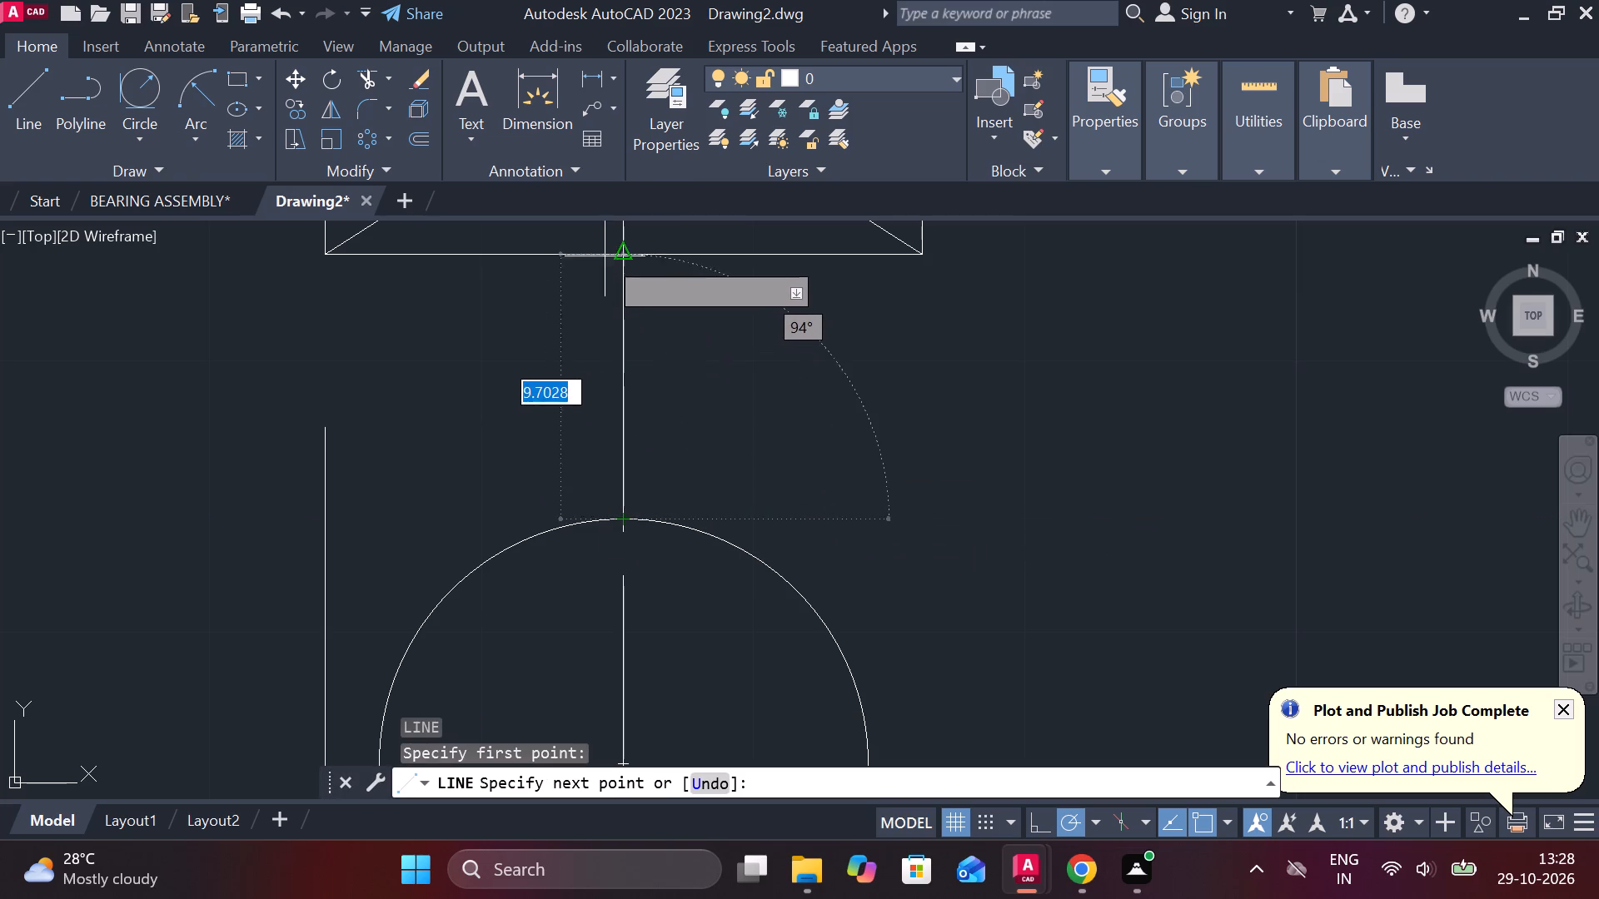
pyautogui.write('3')
pyautogui.press('space')
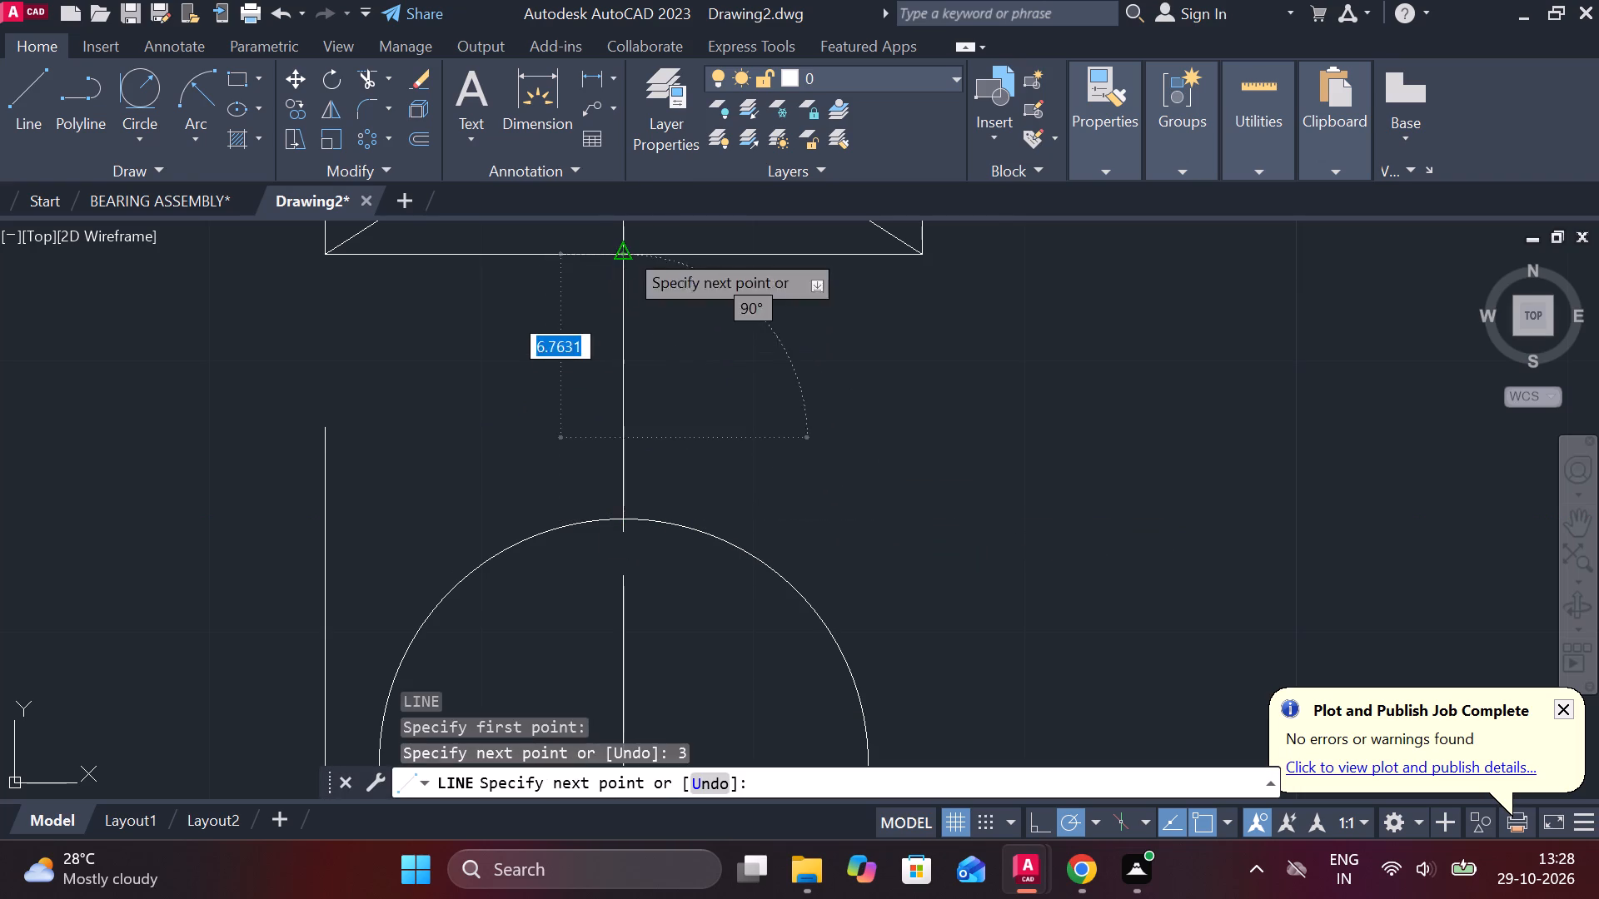
pyautogui.scroll(-2, 660, 521)
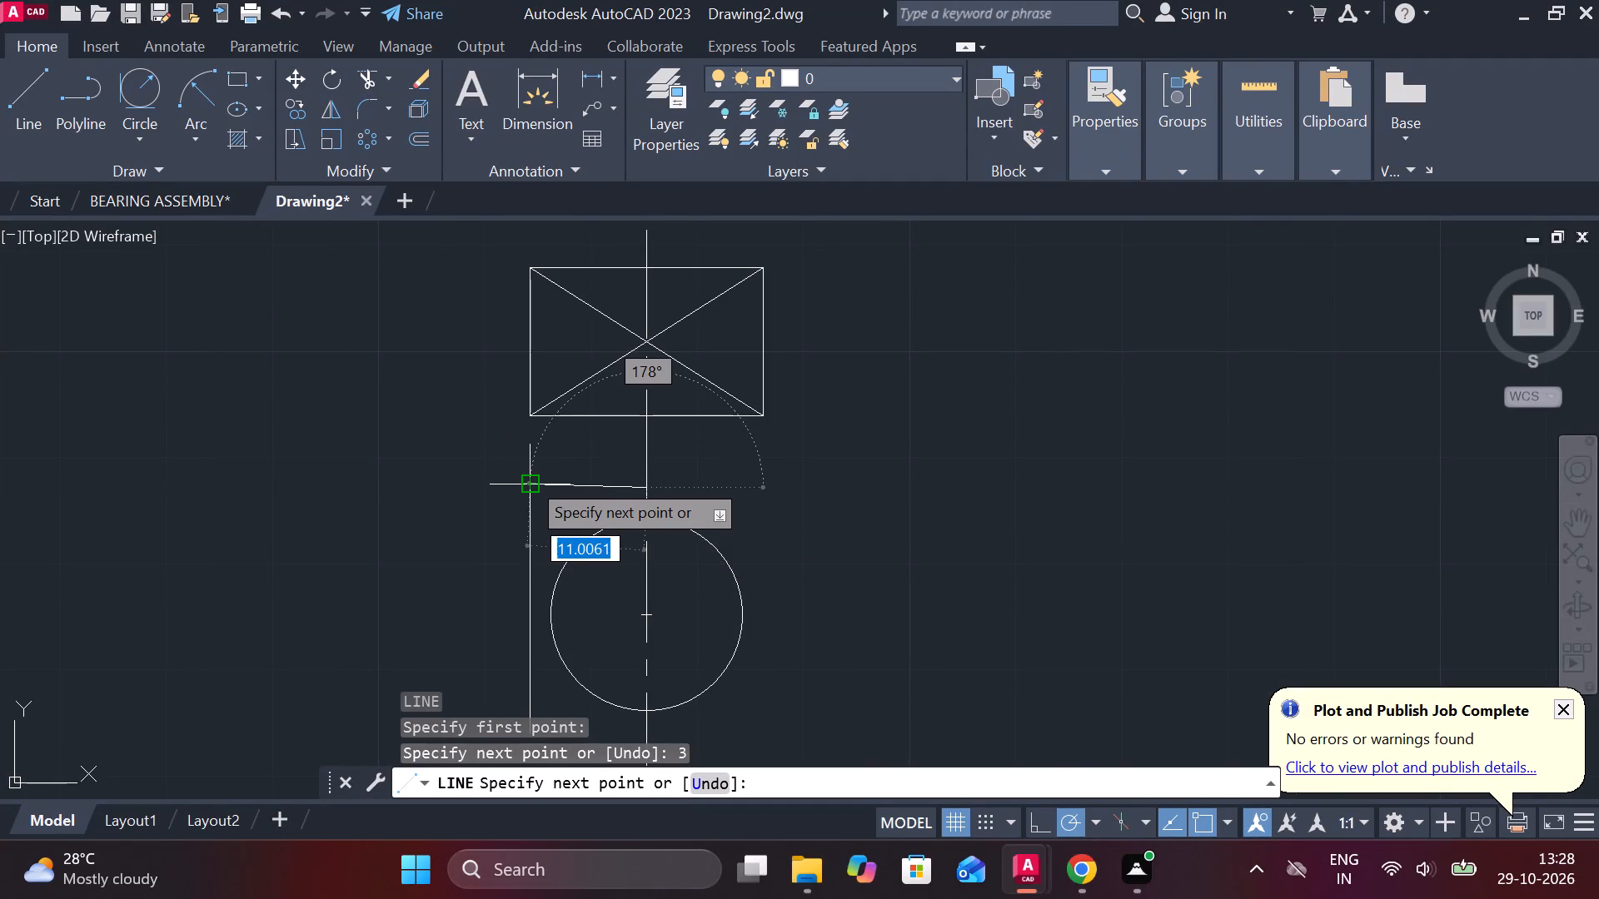
pyautogui.scroll(2, 529, 477)
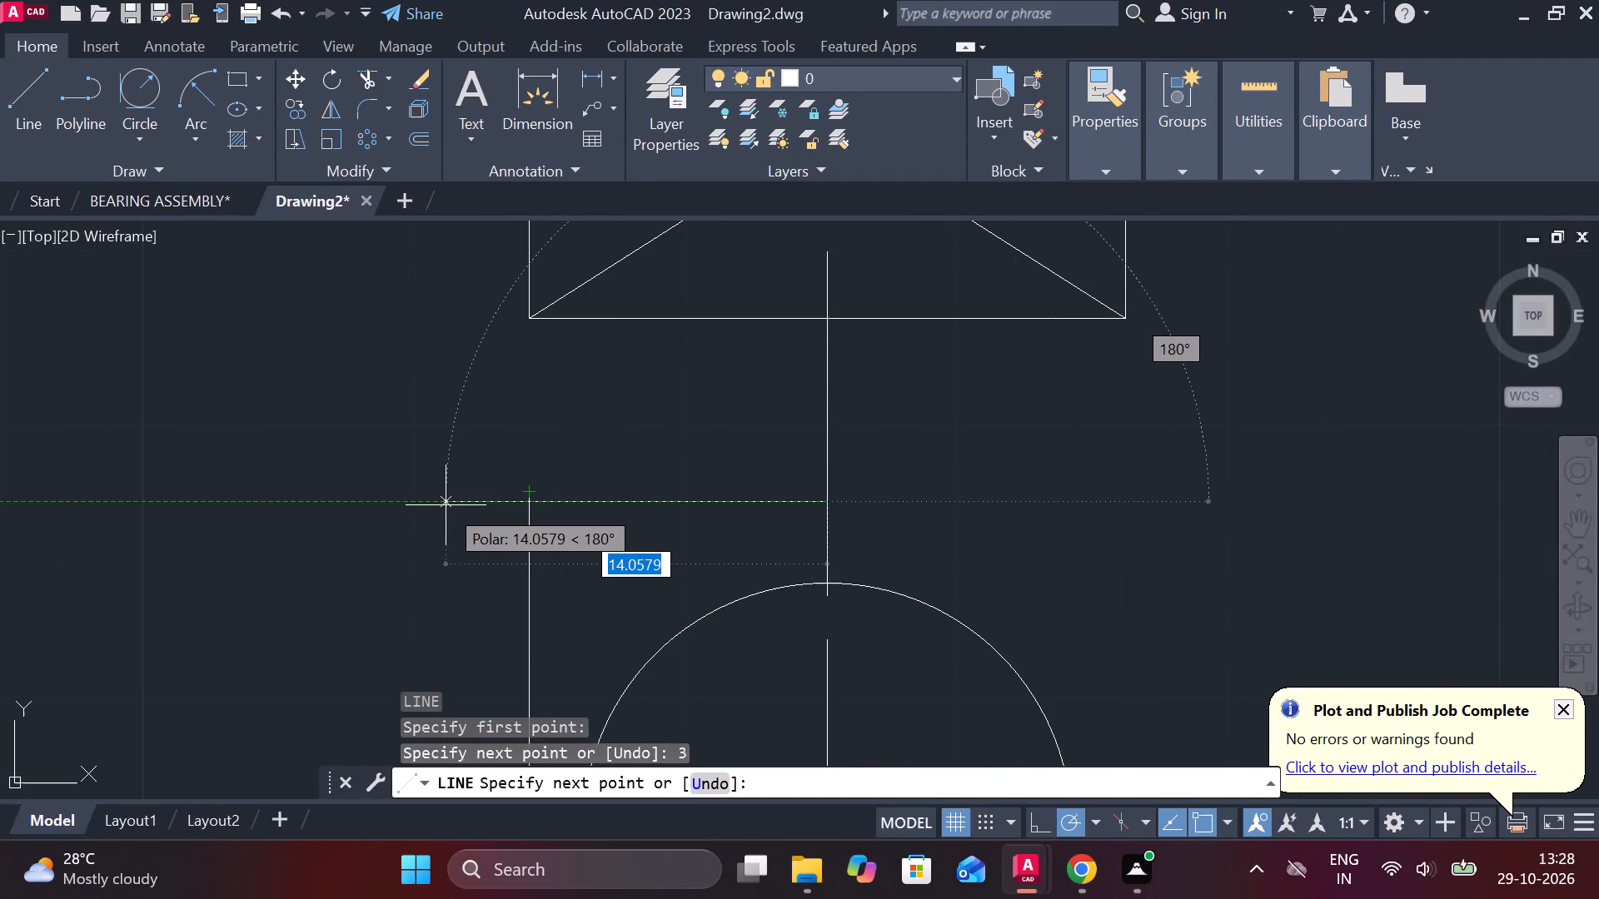
pyautogui.click(446, 505)
pyautogui.press('Escape')
# Trim the overhanging ends of the horizontal and vertical lines at their upper-left corner.
pyautogui.scroll(1, 570, 469)
pyautogui.write('TR')
pyautogui.press('space')
pyautogui.click(492, 507)
pyautogui.moveTo(483, 513); pyautogui.dragTo(453, 536)
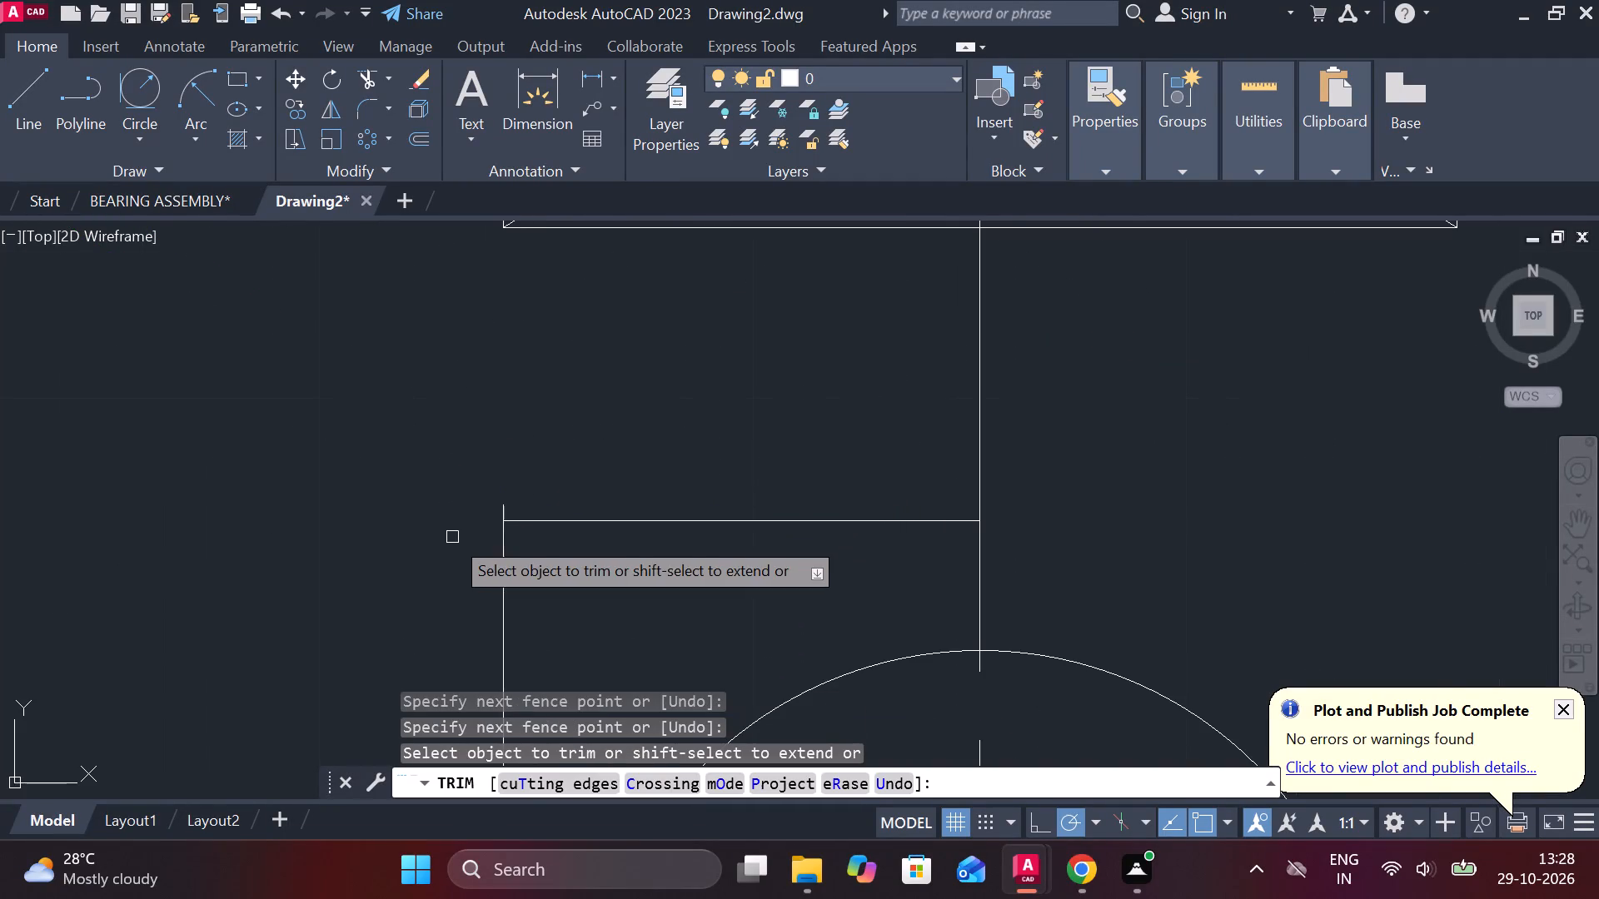
pyautogui.click(510, 510)
pyautogui.click(496, 510)
pyautogui.scroll(-2, 697, 459)
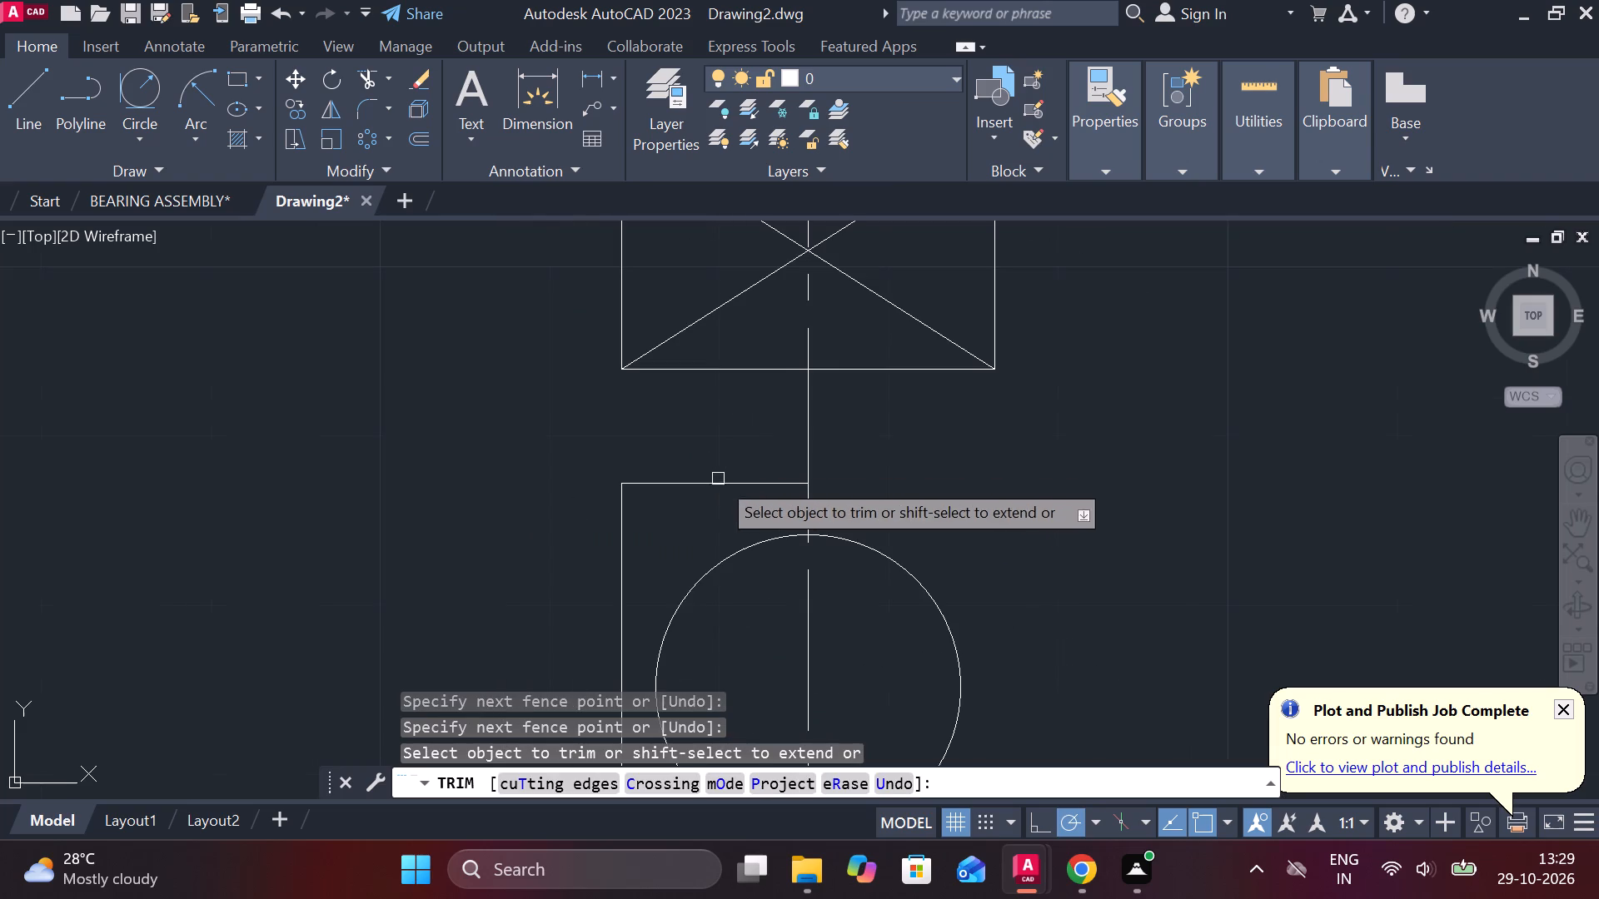
pyautogui.press('Escape')
# Mirror the horizontal top line and left side line about the centerline, keeping the source lines.
pyautogui.click(711, 484)
pyautogui.click(626, 528)
pyautogui.write('MI')
pyautogui.click(986, 603)
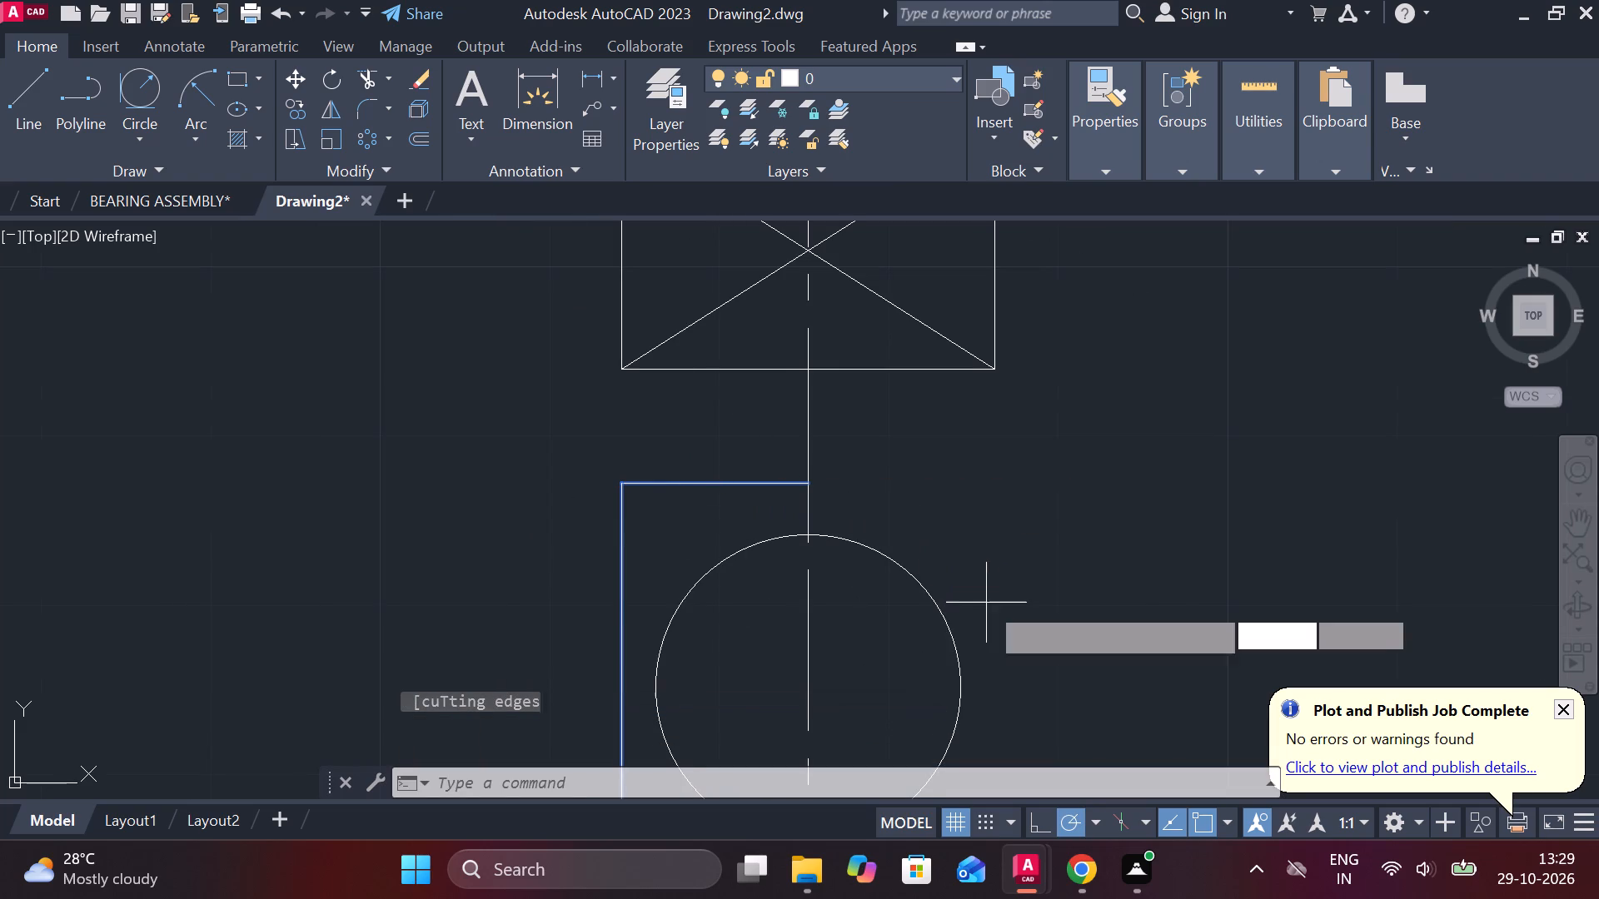
pyautogui.click(809, 688)
pyautogui.click(816, 479)
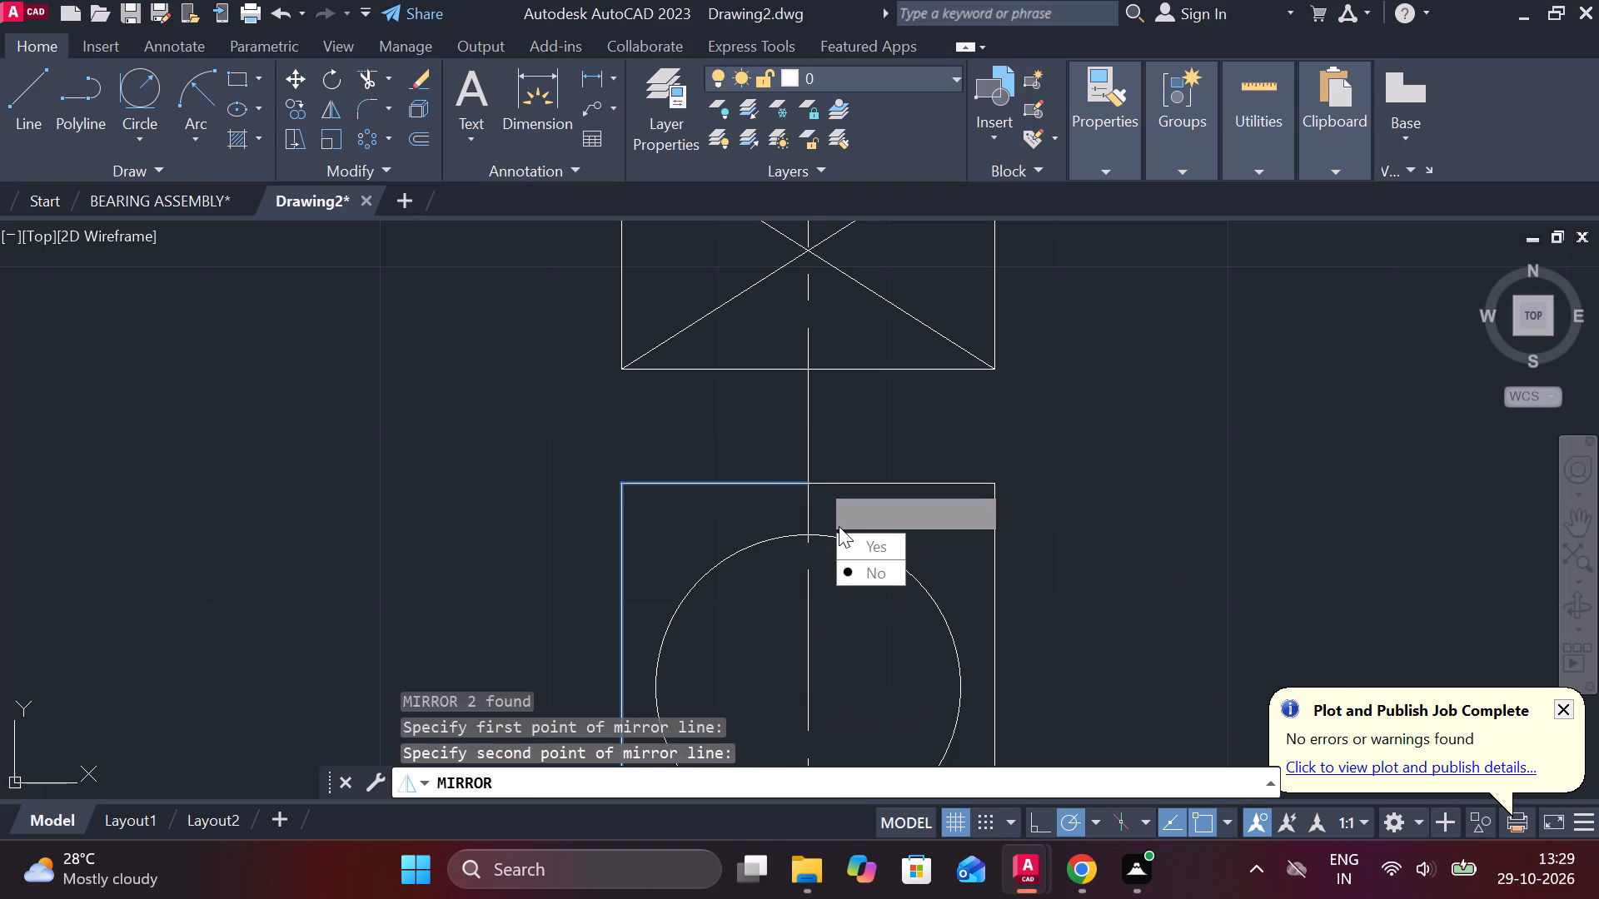
pyautogui.moveTo(857, 564); pyautogui.dragTo(816, 479)
pyautogui.scroll(-2, 982, 500)
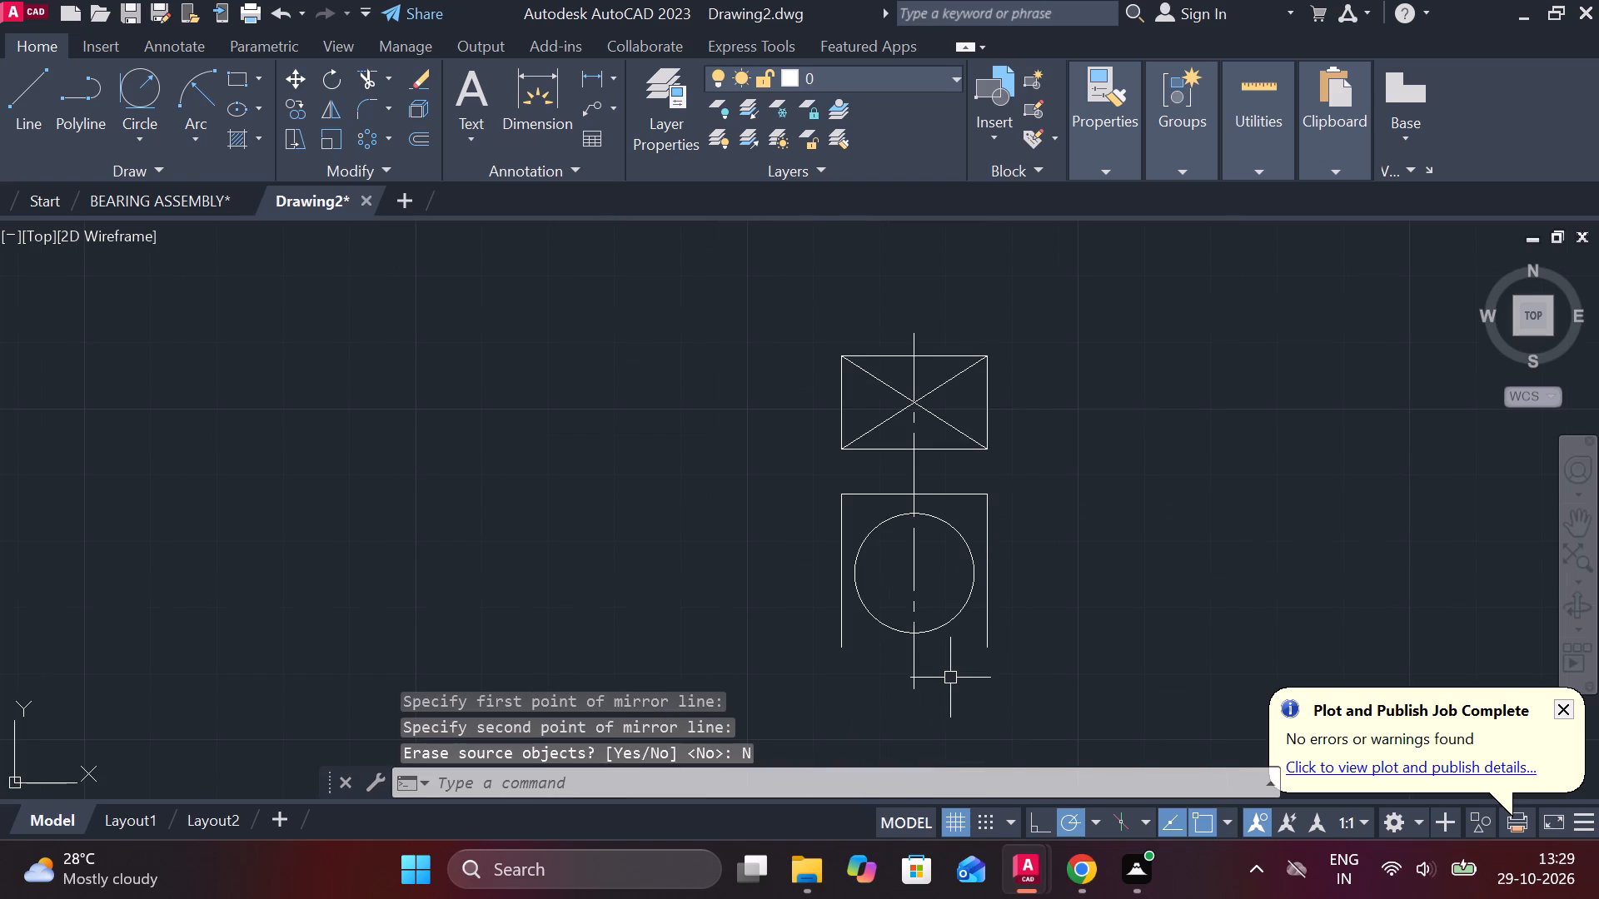
# Close the square around the circle with a horizontal line joining the lower ends of the two side lines.
pyautogui.press('l')
pyautogui.press('Return')
pyautogui.scroll(2, 944, 680)
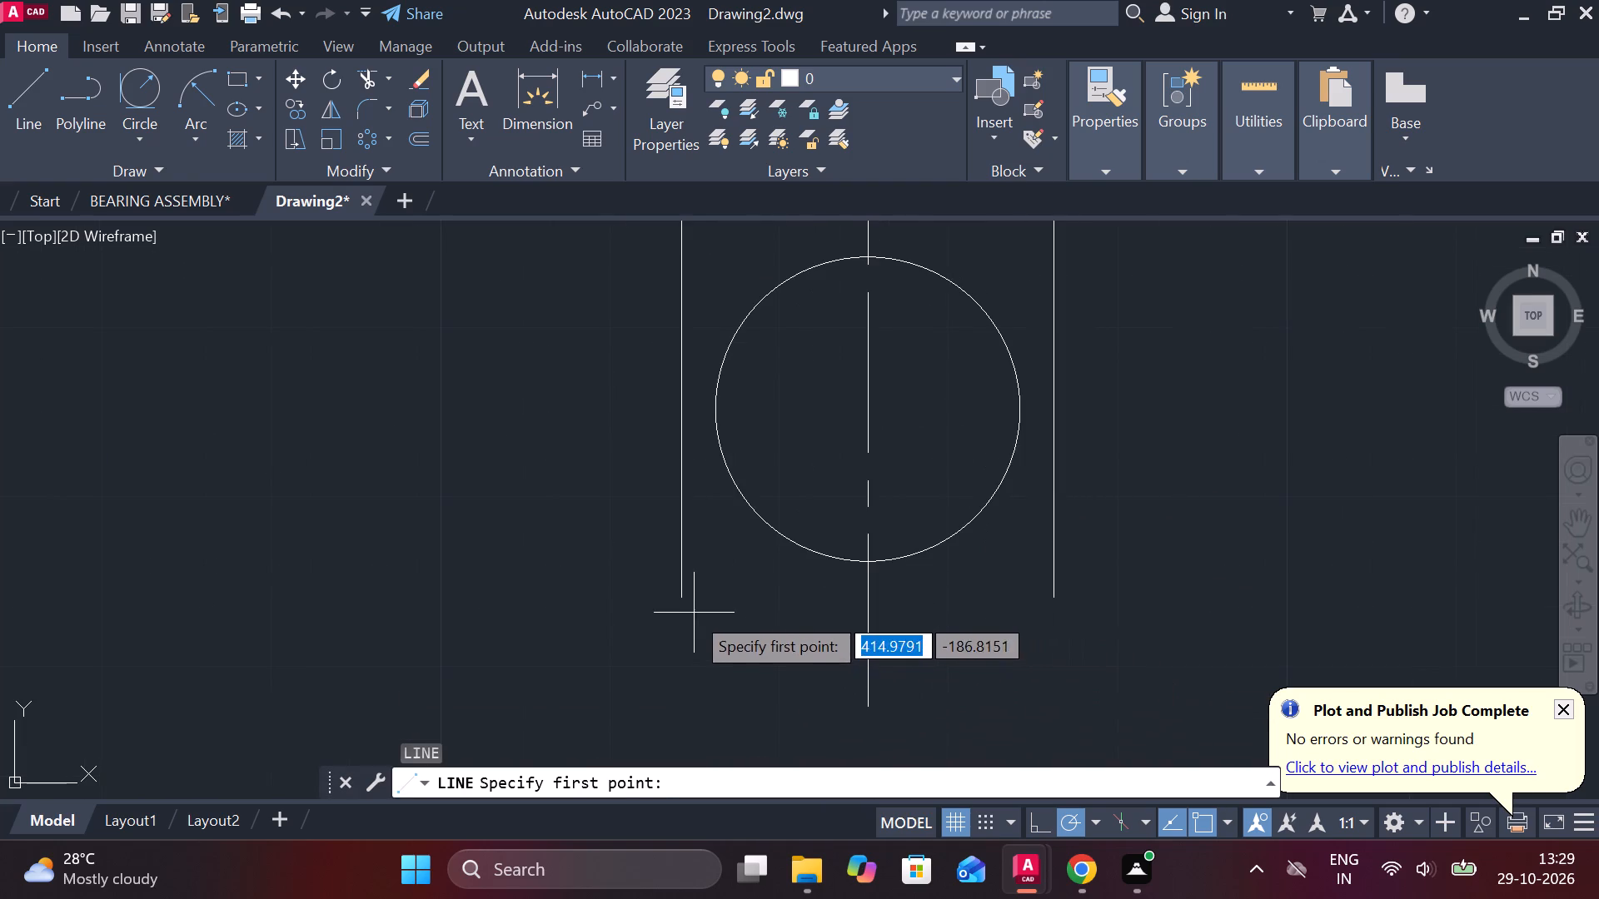
pyautogui.click(685, 607)
pyautogui.click(1064, 586)
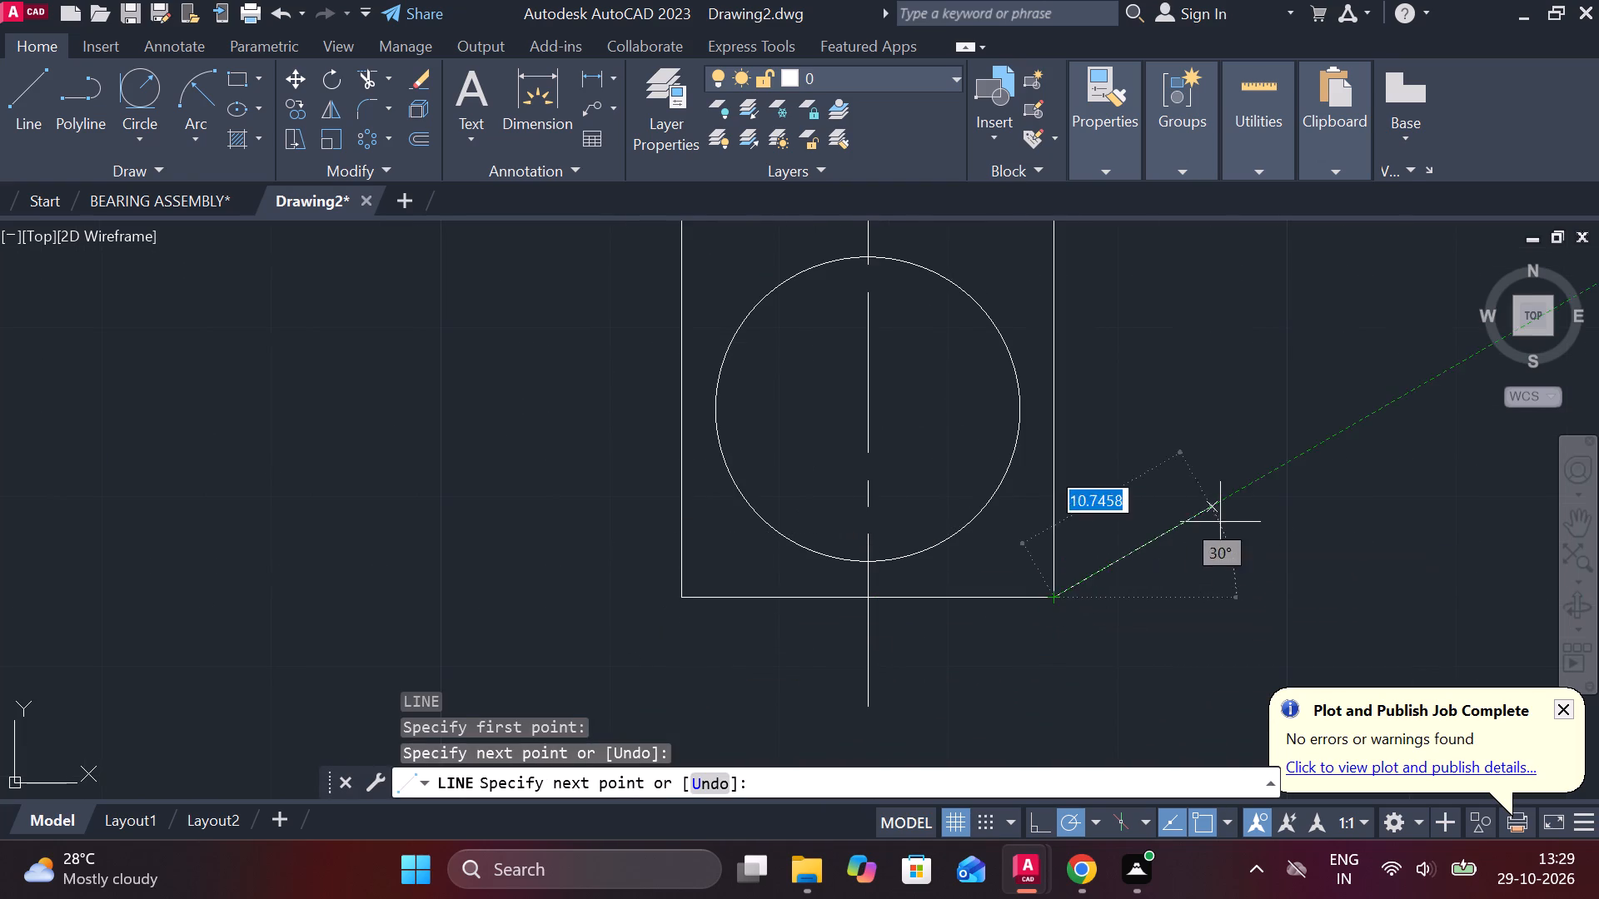
pyautogui.press('Escape')
# Draw a 16 diameter circle concentric with the existing circle inside the square.
pyautogui.scroll(-2, 1180, 519)
pyautogui.moveTo(1180, 519); pyautogui.dragTo(961, 540, button='middle')
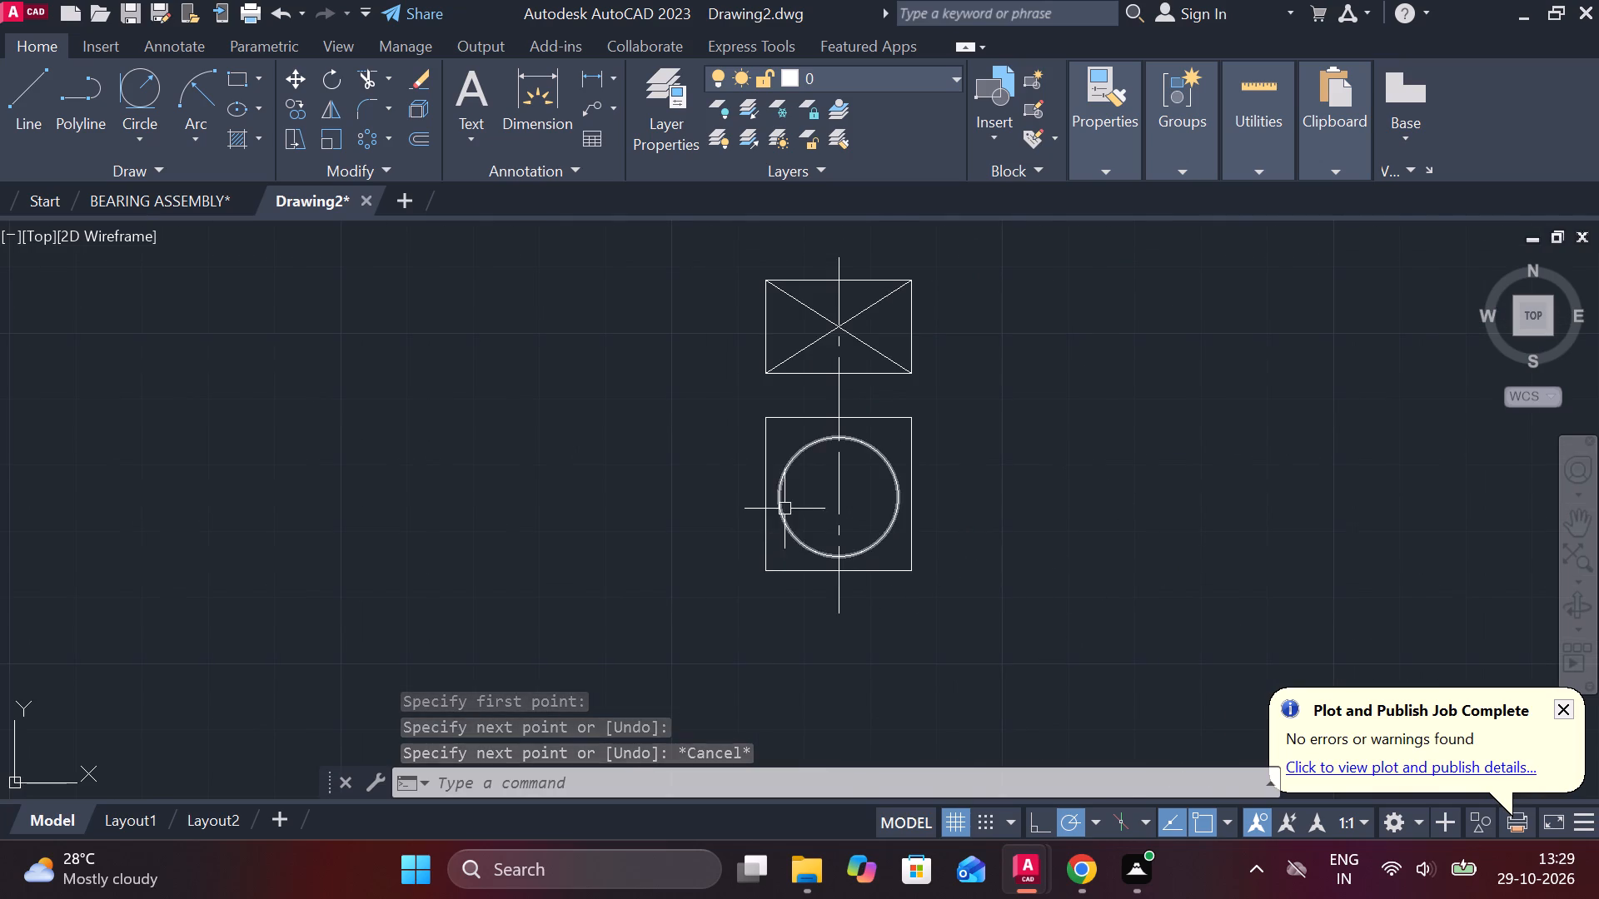
pyautogui.scroll(1, 785, 509)
pyautogui.write('C')
pyautogui.press('space')
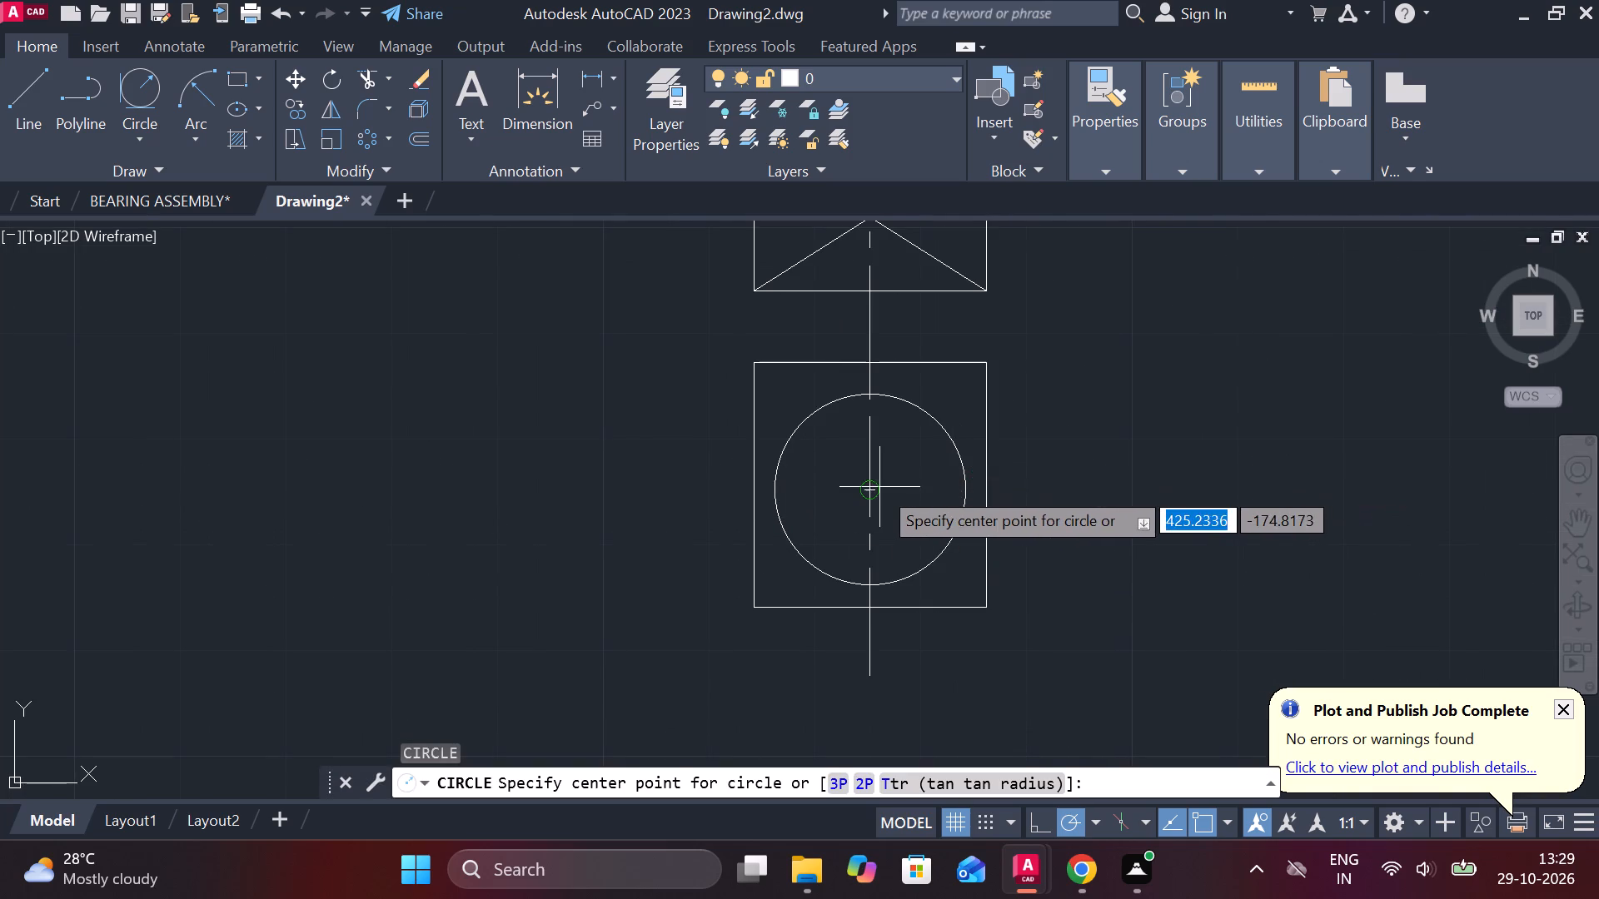
pyautogui.click(879, 487)
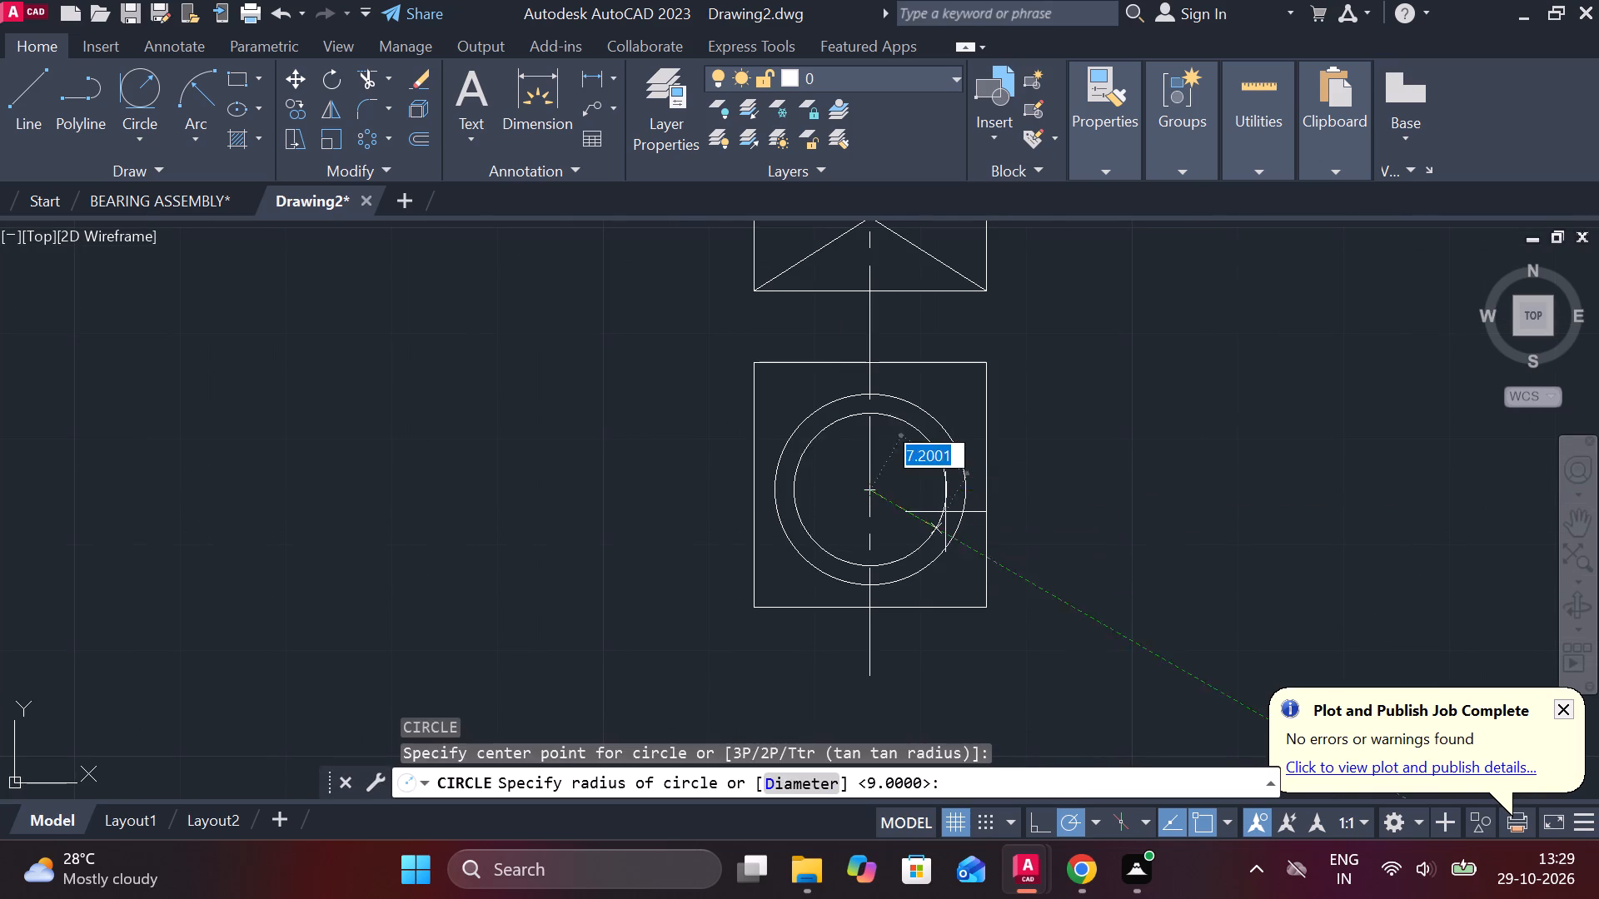
pyautogui.write('D')
pyautogui.press('space')
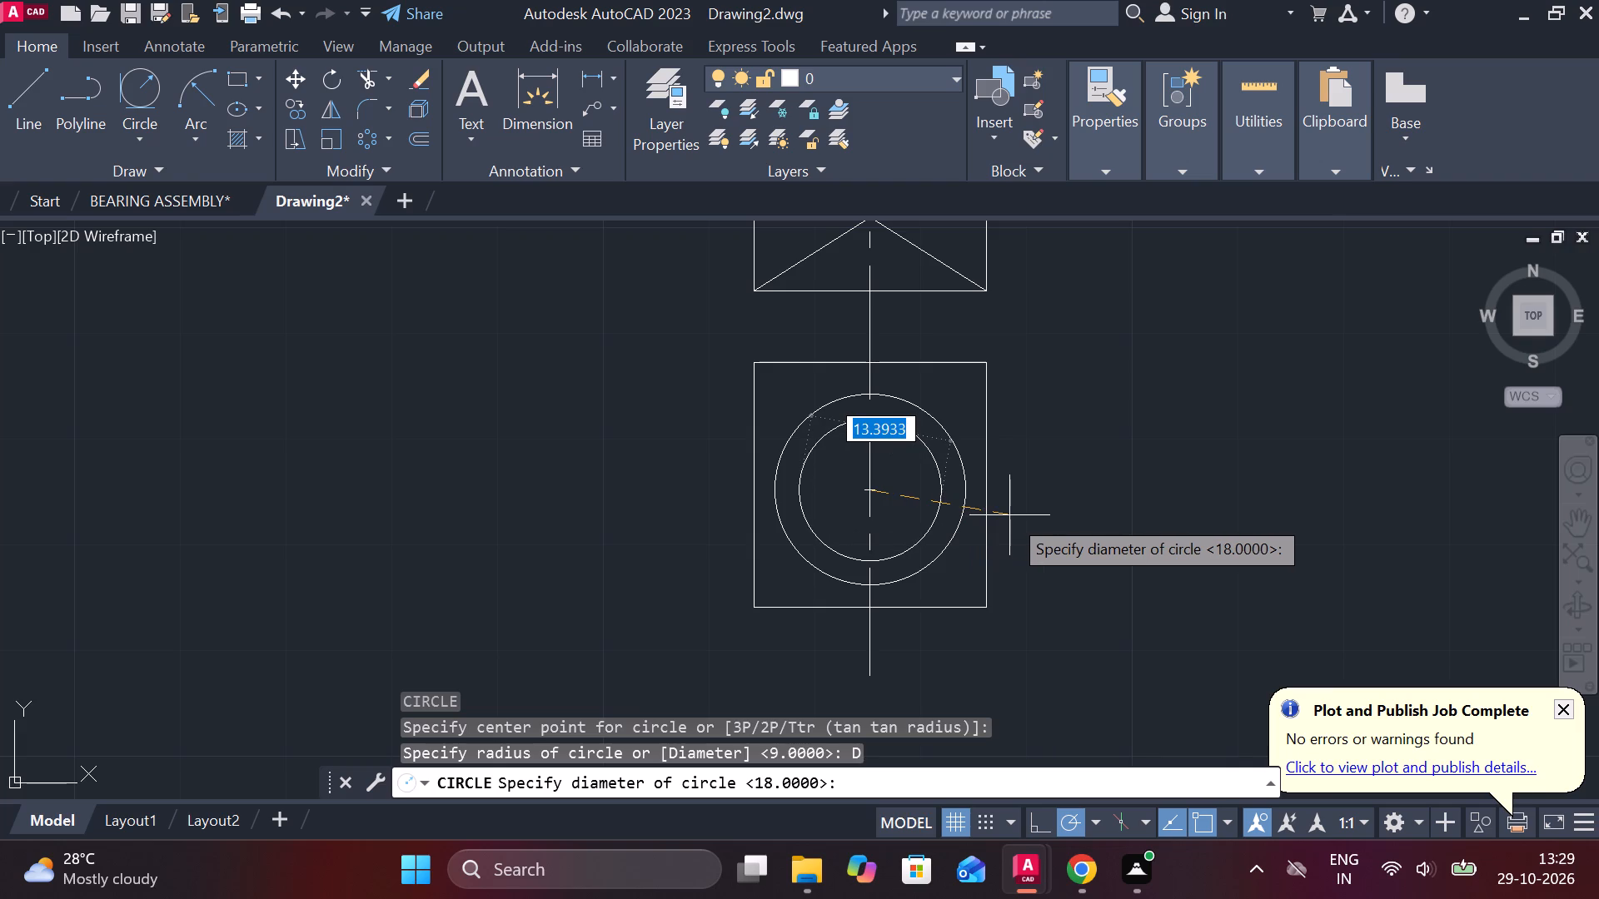
pyautogui.write('16')
pyautogui.press('Return')
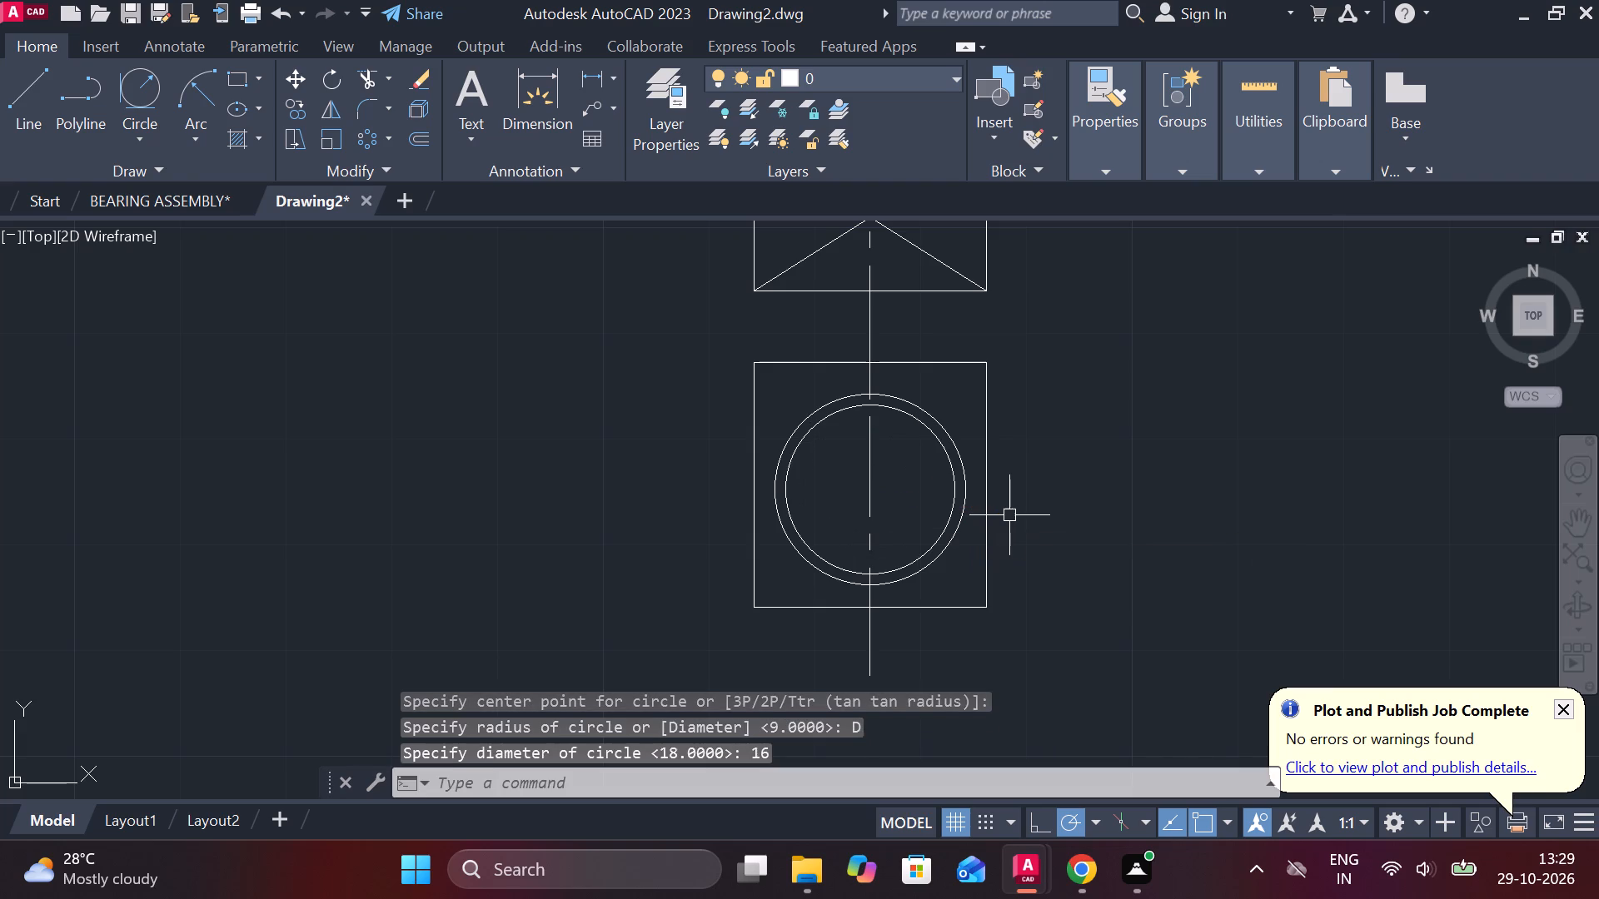
# Add a horizontal linear dimension across the outer circle's diameter, placed below the square.
pyautogui.scroll(-2, 1009, 515)
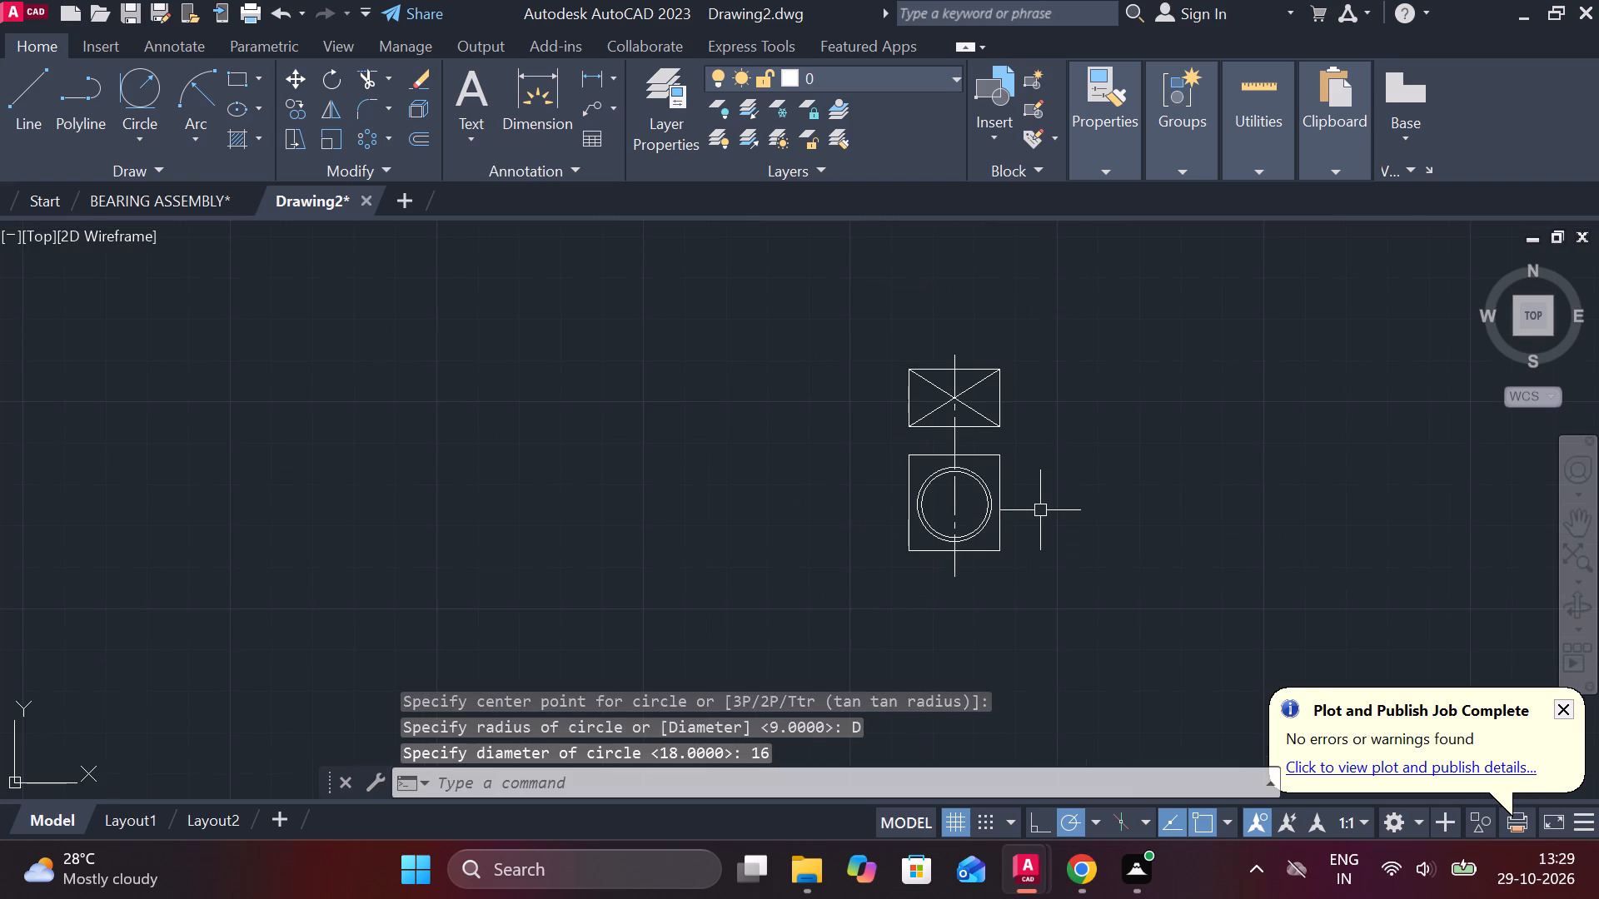
pyautogui.moveTo(1034, 509); pyautogui.dragTo(1004, 507, button='middle')
pyautogui.click(590, 77)
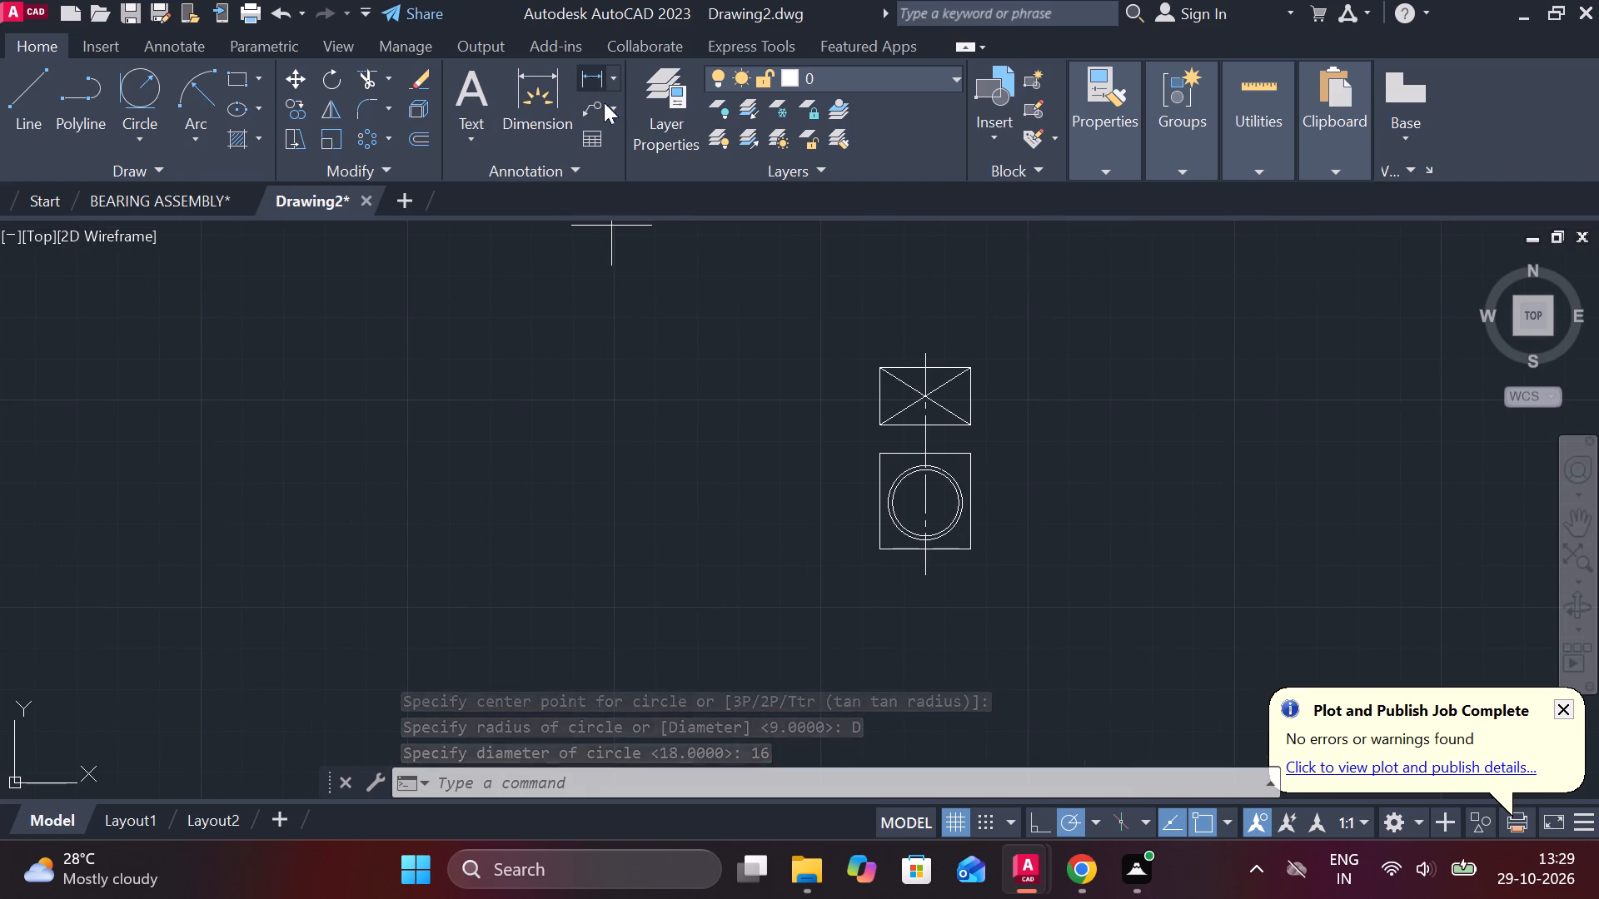
pyautogui.scroll(2, 940, 554)
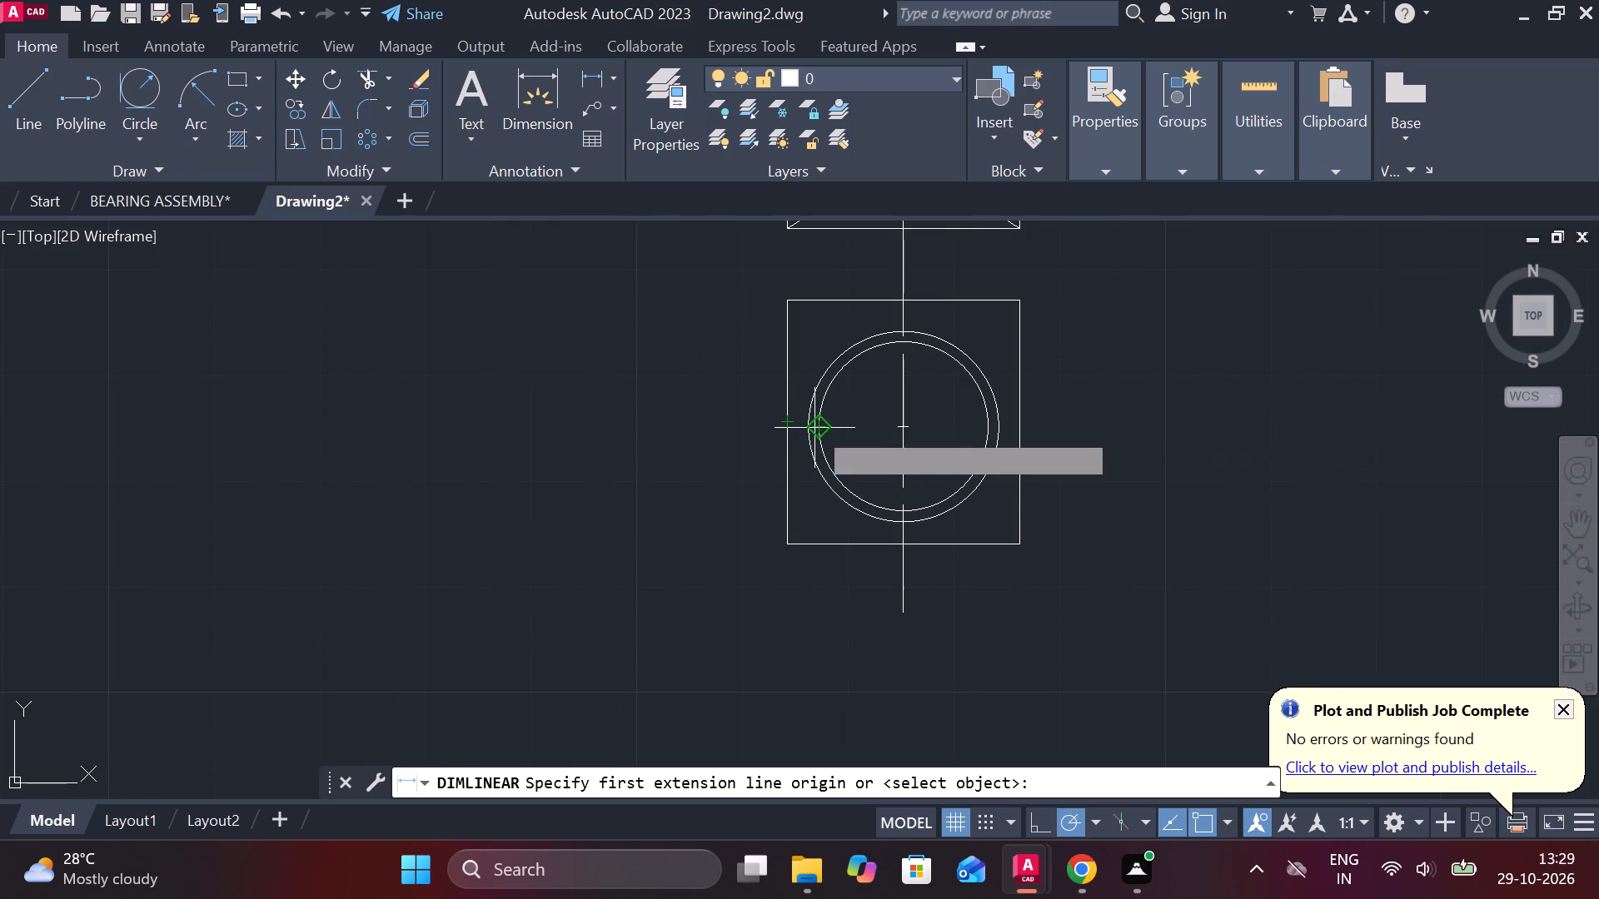
pyautogui.click(813, 427)
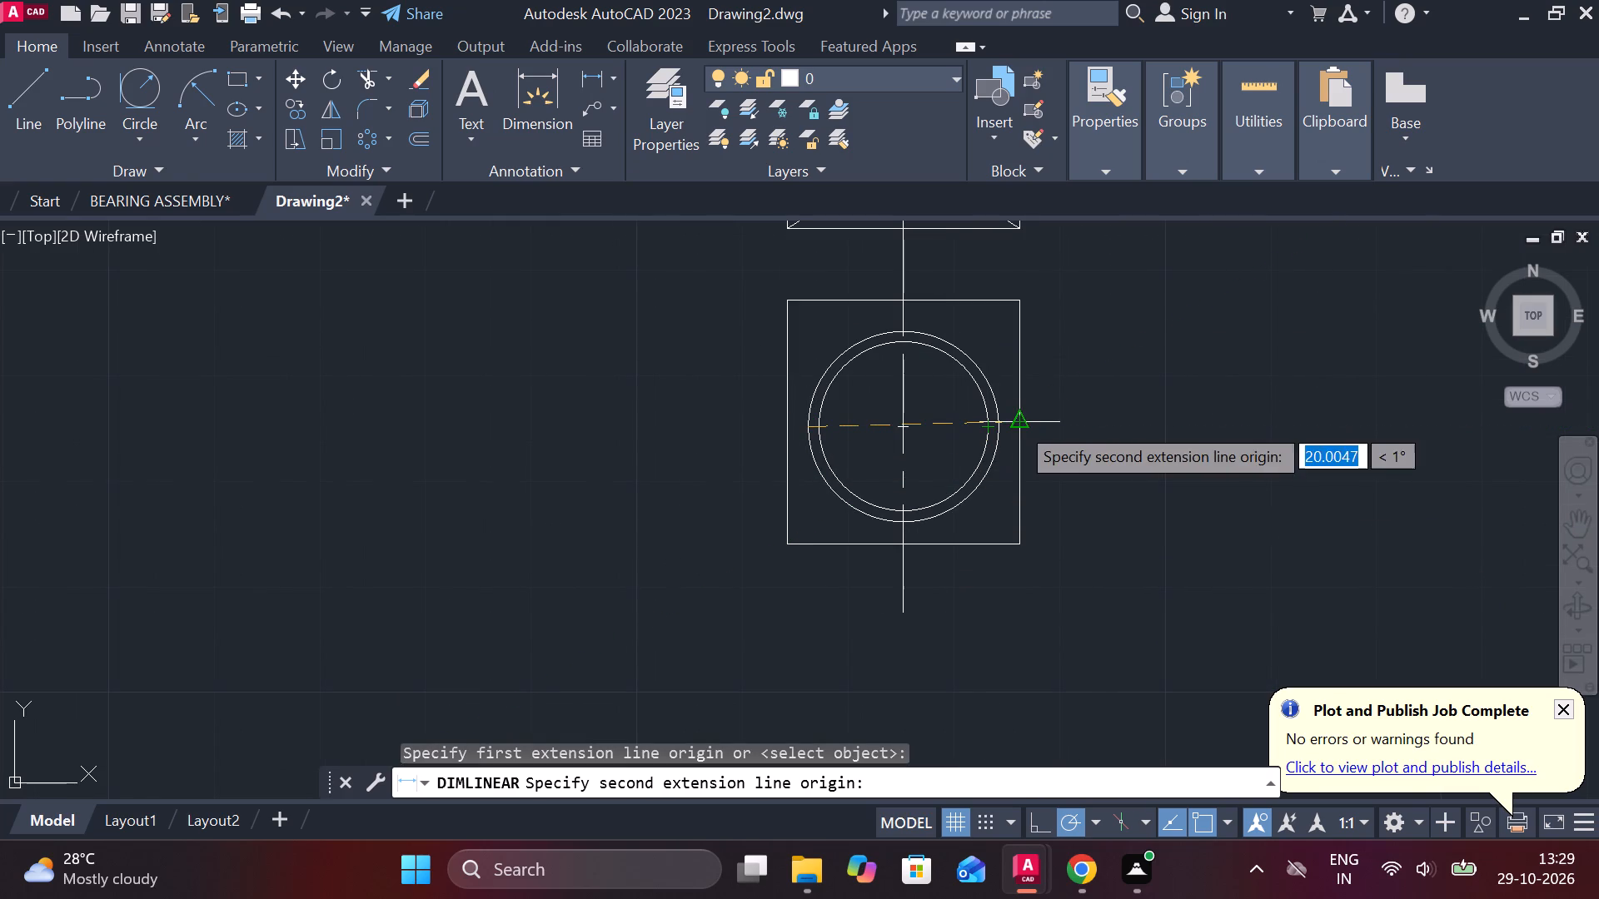
pyautogui.click(999, 423)
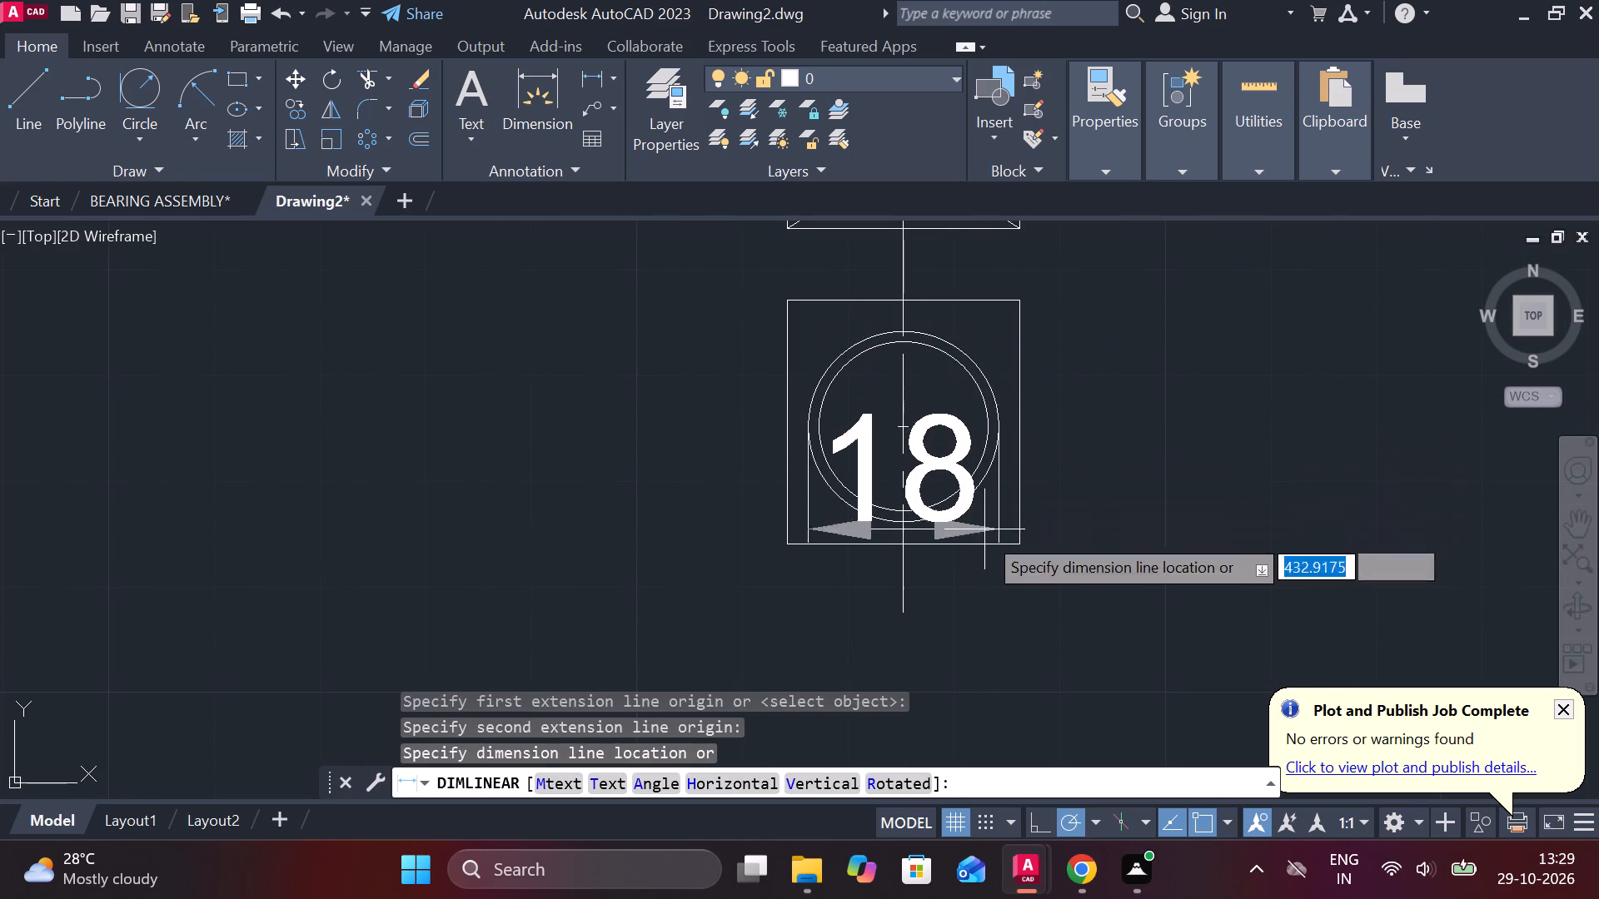
pyautogui.moveTo(984, 535); pyautogui.dragTo(823, 382, button='middle')
pyautogui.click(904, 558)
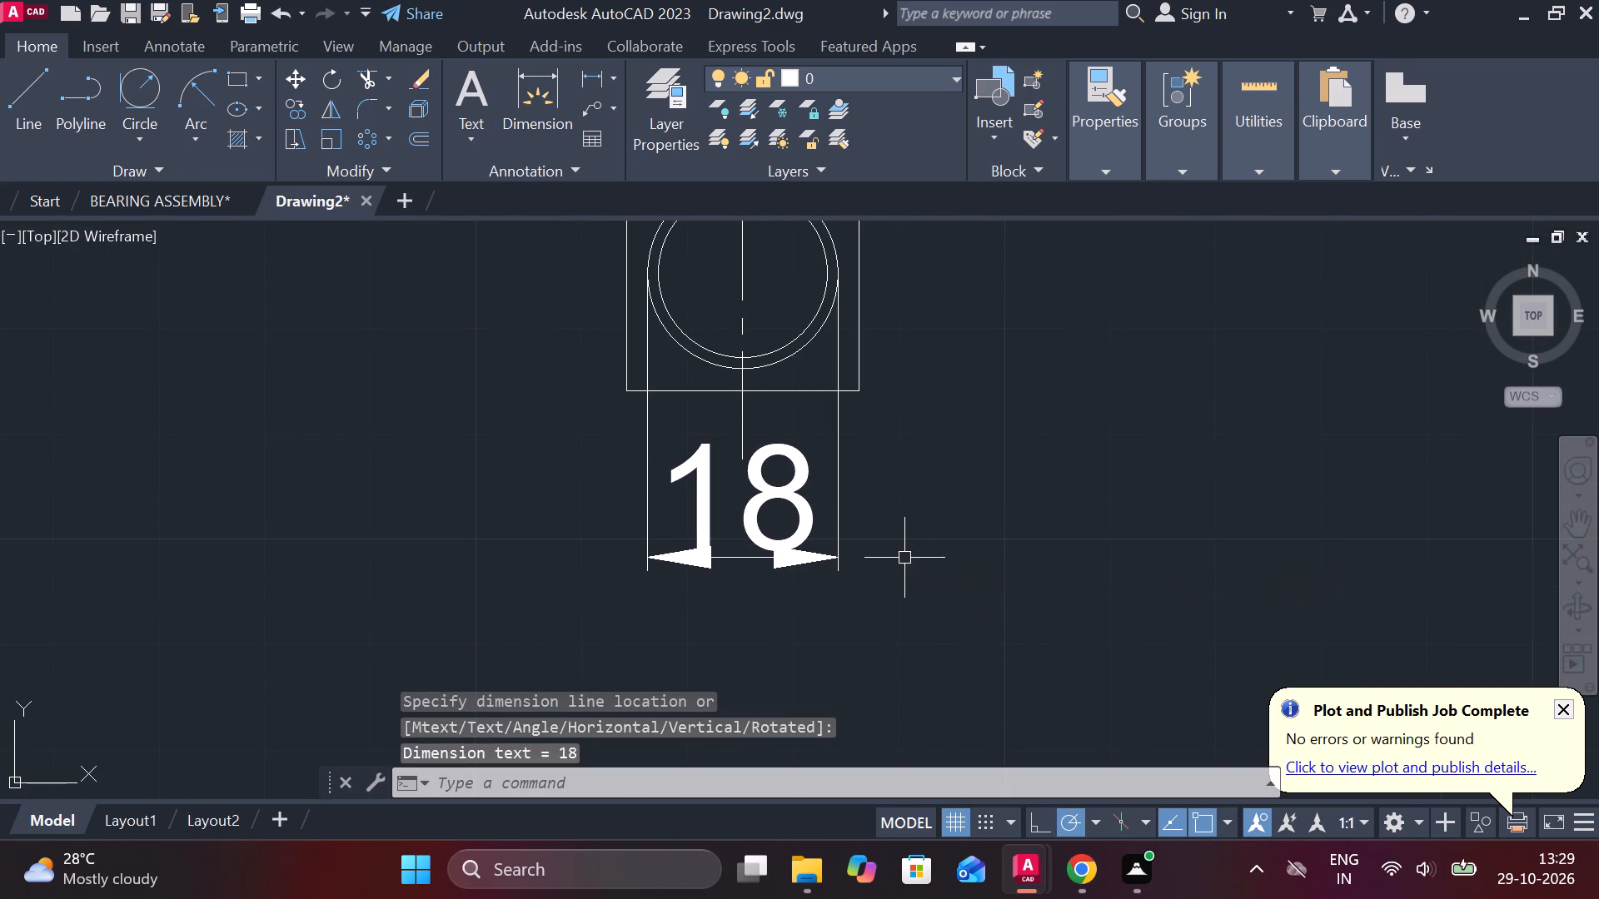
# Edit the outer circle's dimension text to read Tr.18*4.
pyautogui.doubleClick(807, 522)
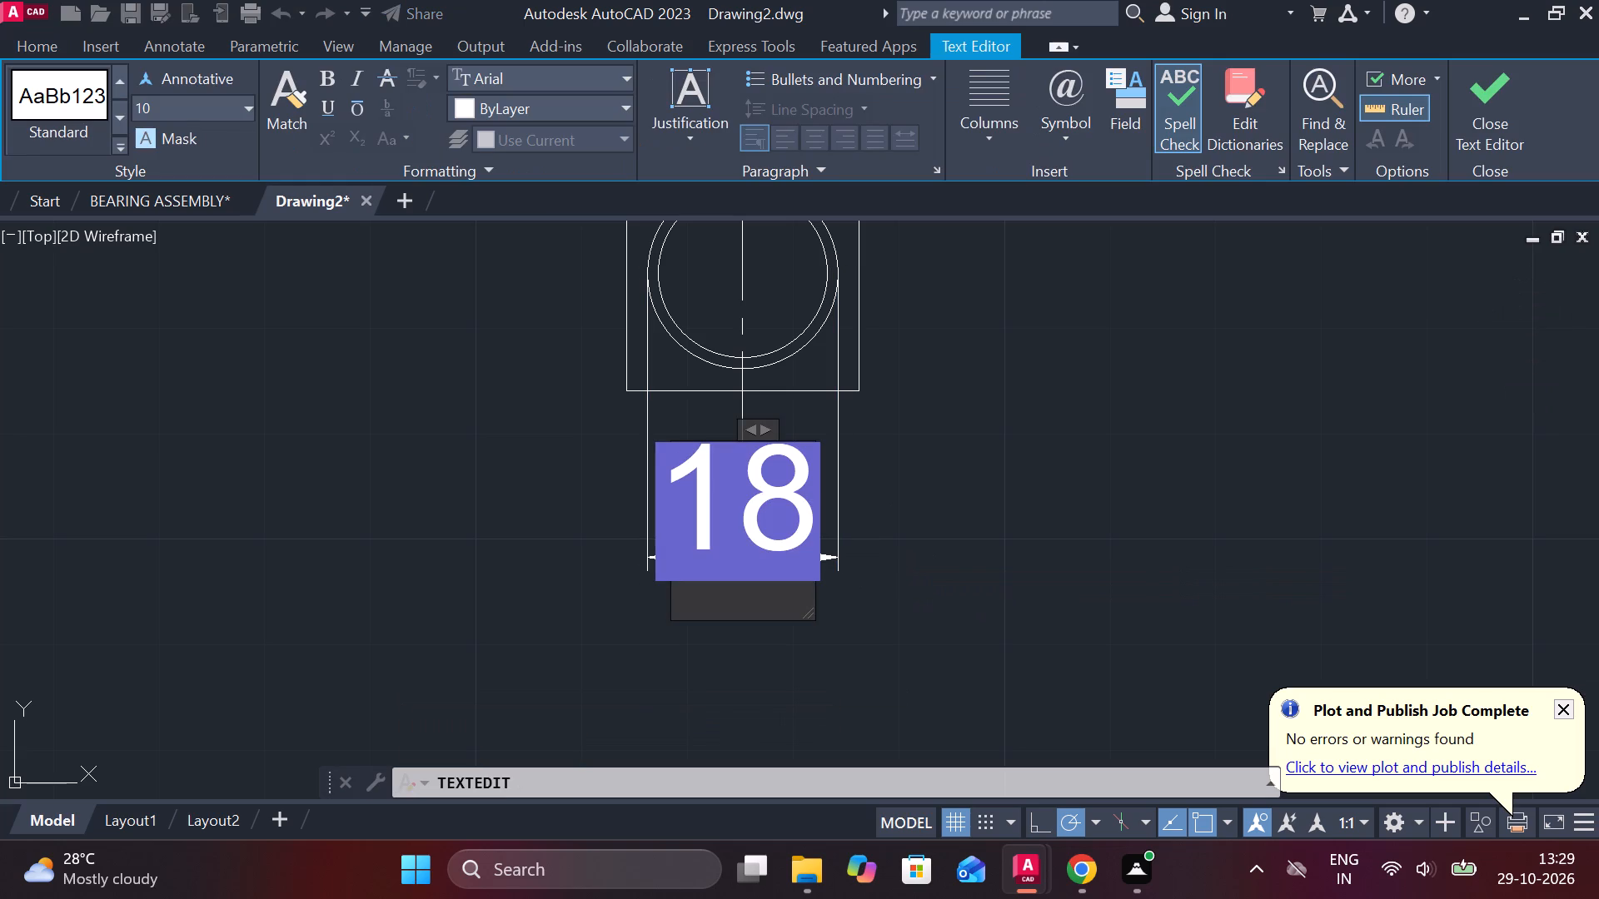
pyautogui.press('t')
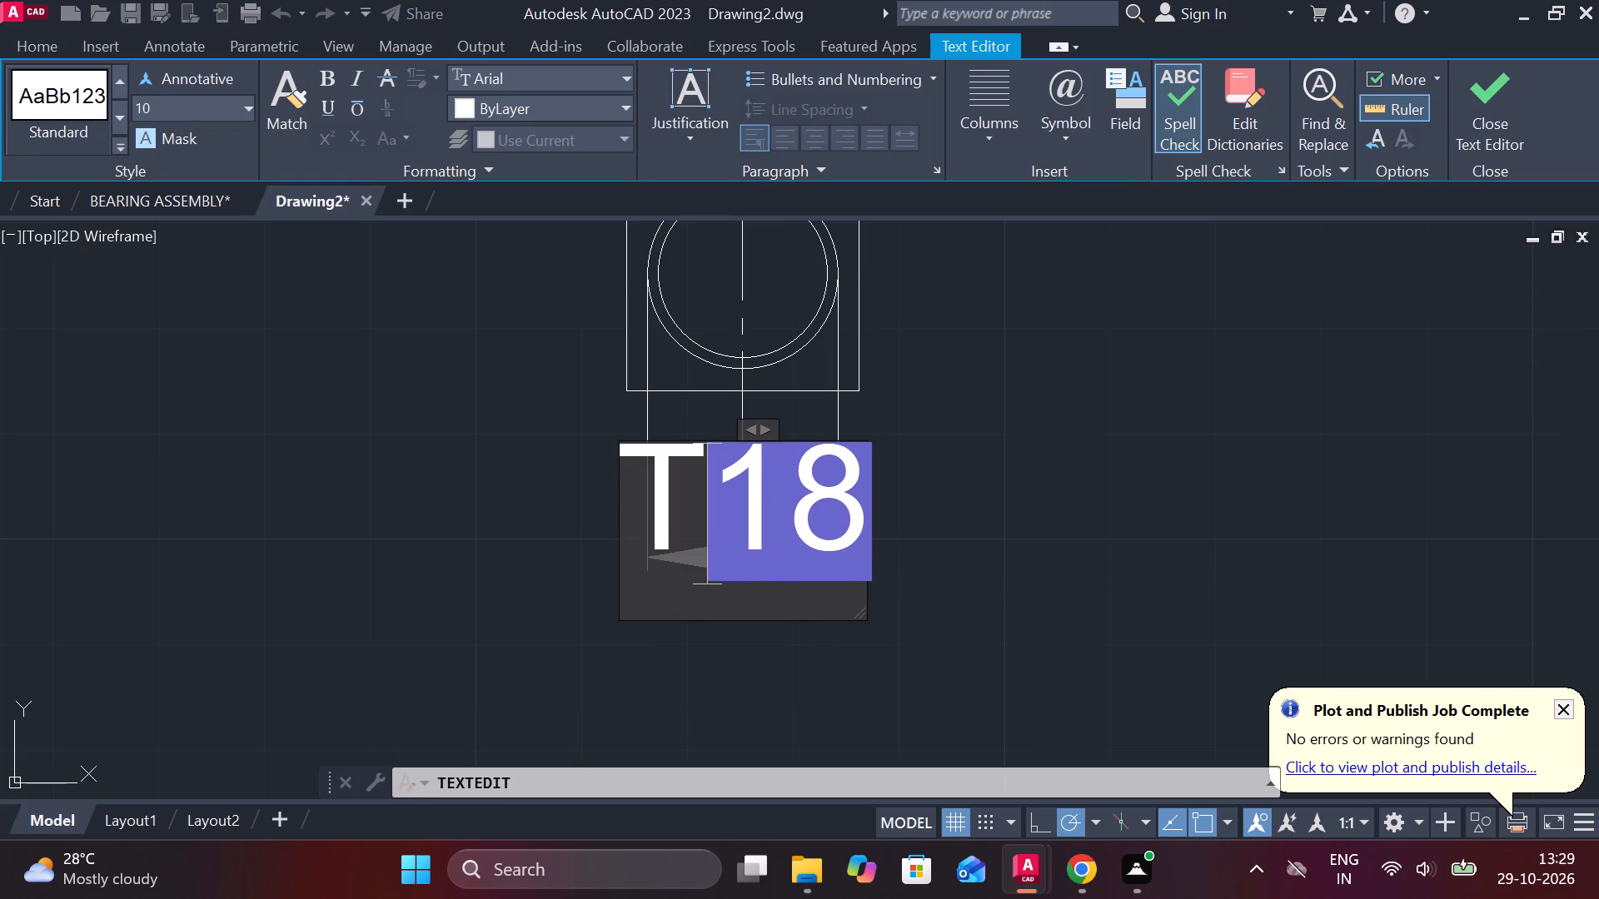
pyautogui.press(',')
pyautogui.press('BackSpace')
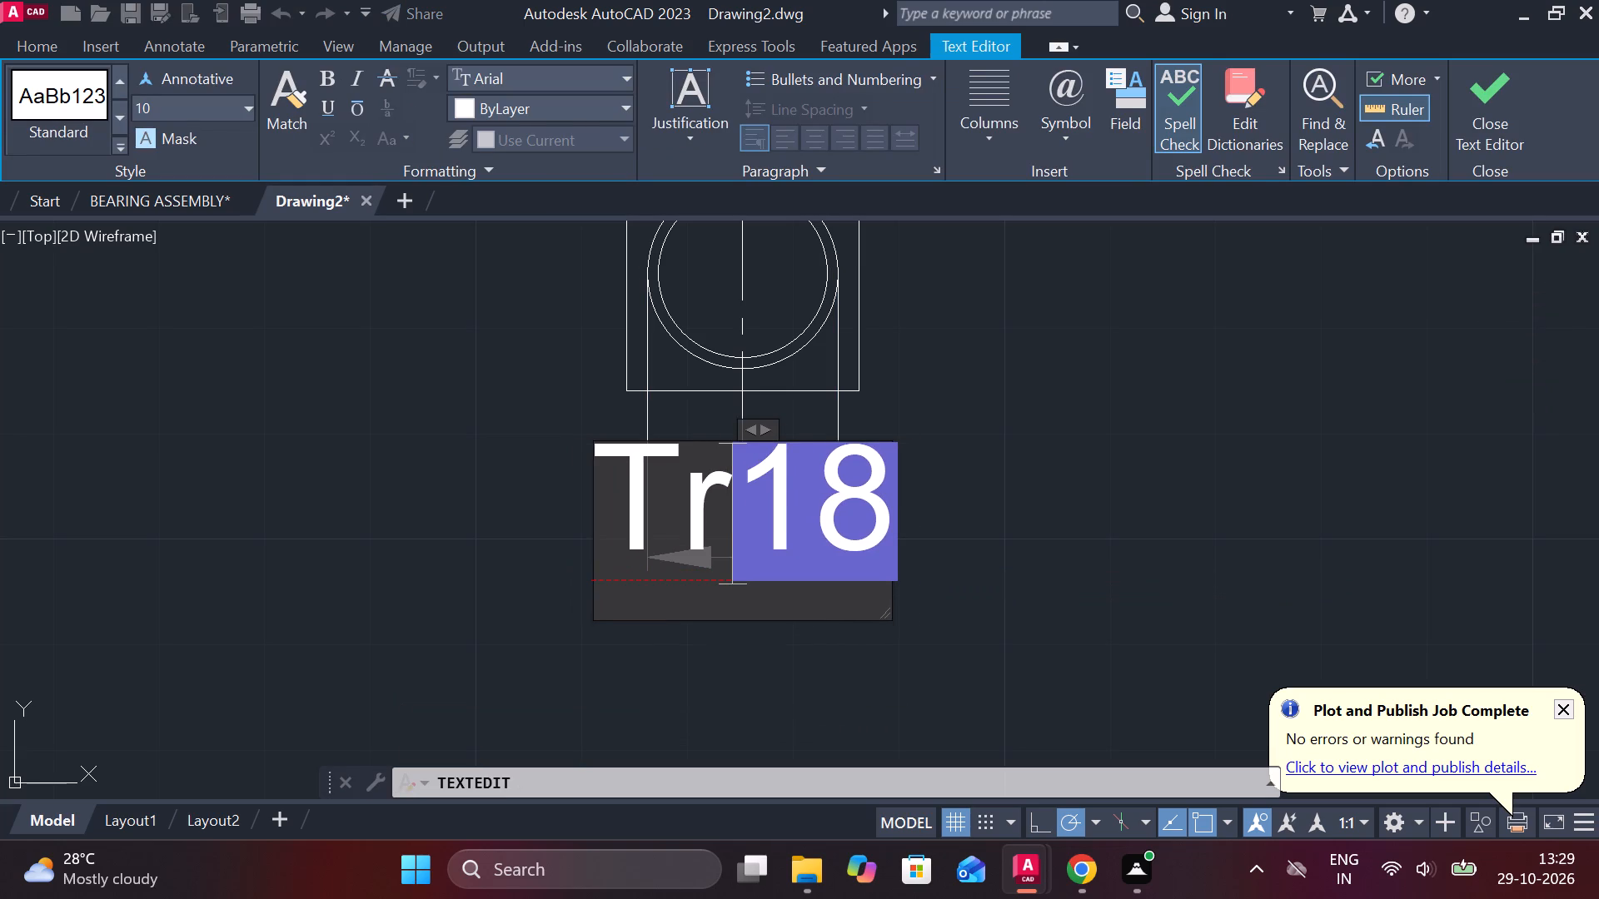
pyautogui.press('.')
pyautogui.press('Right')
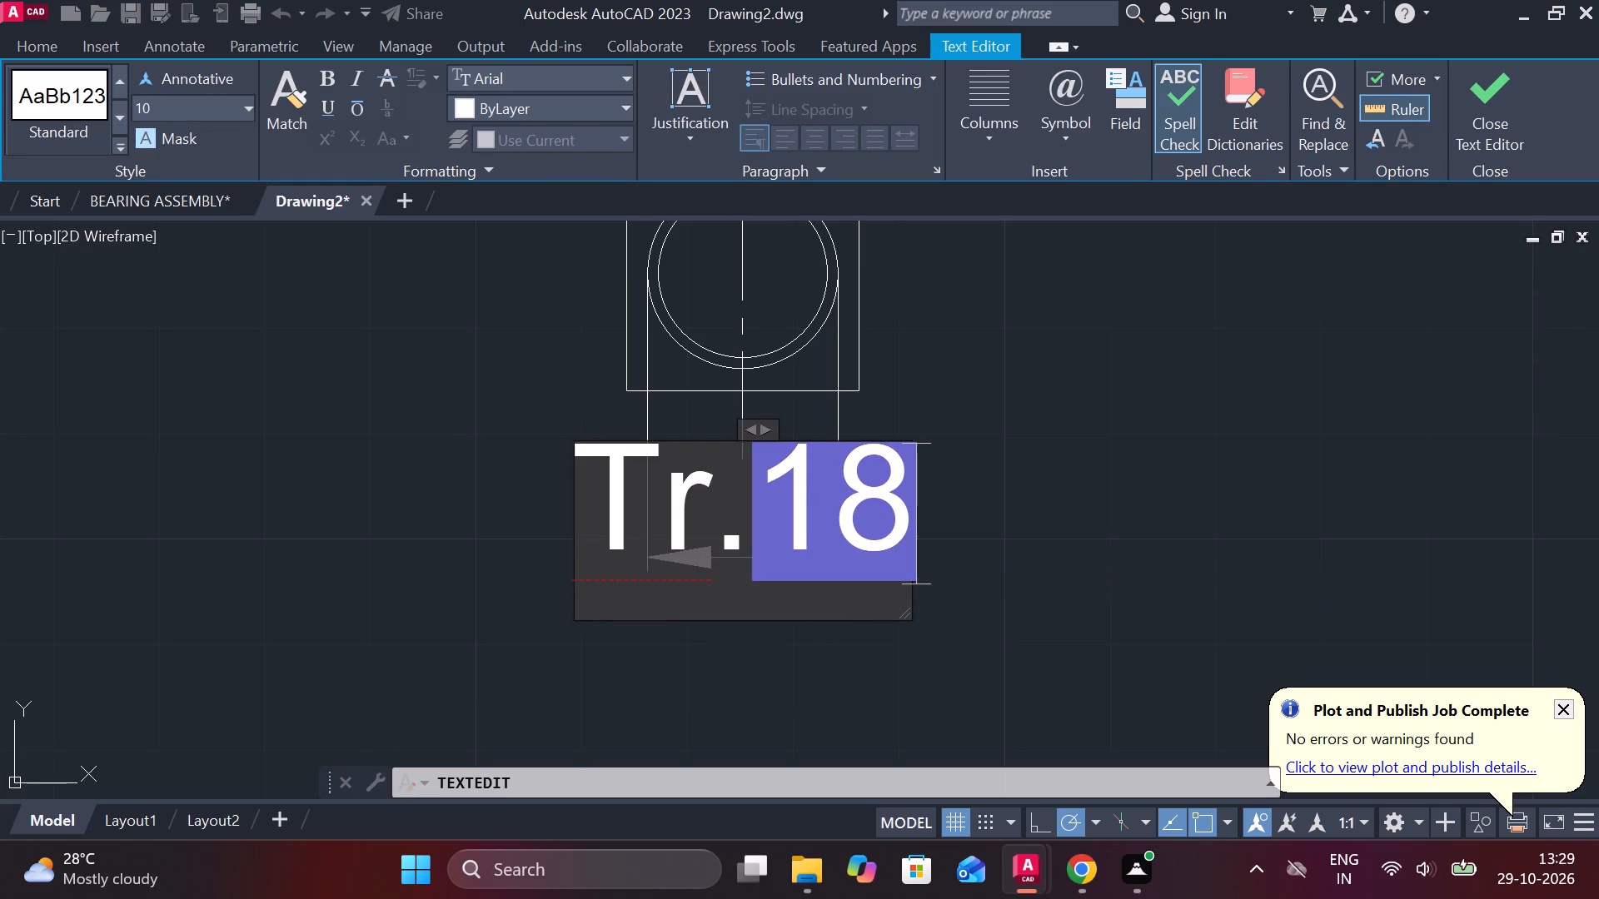
pyautogui.hotkey('shift', '*')
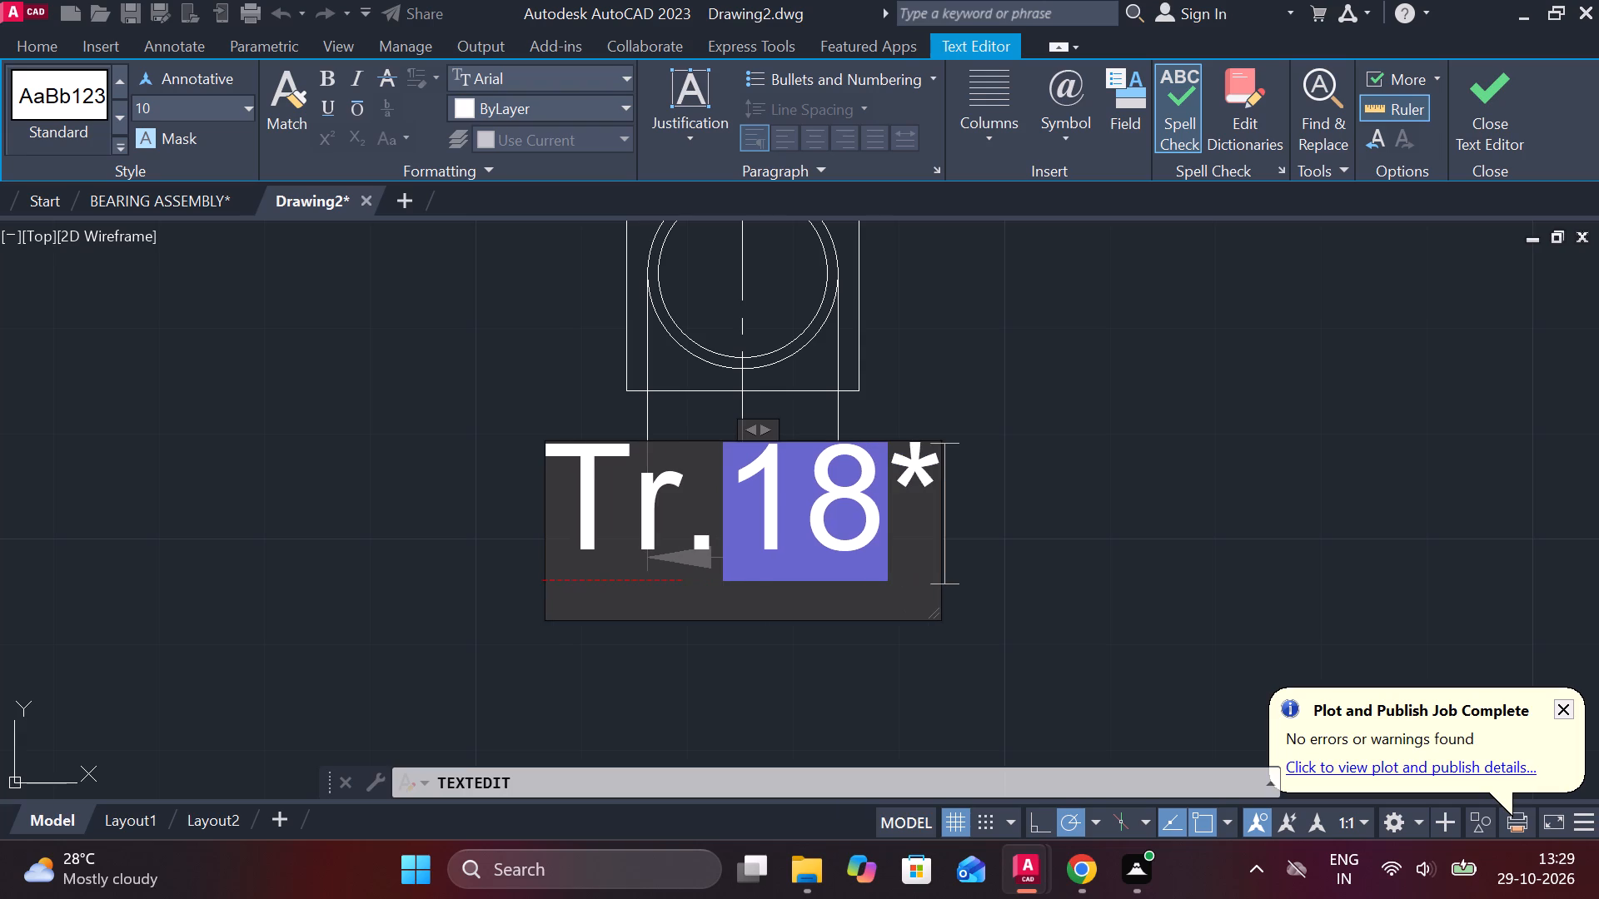
pyautogui.press('4')
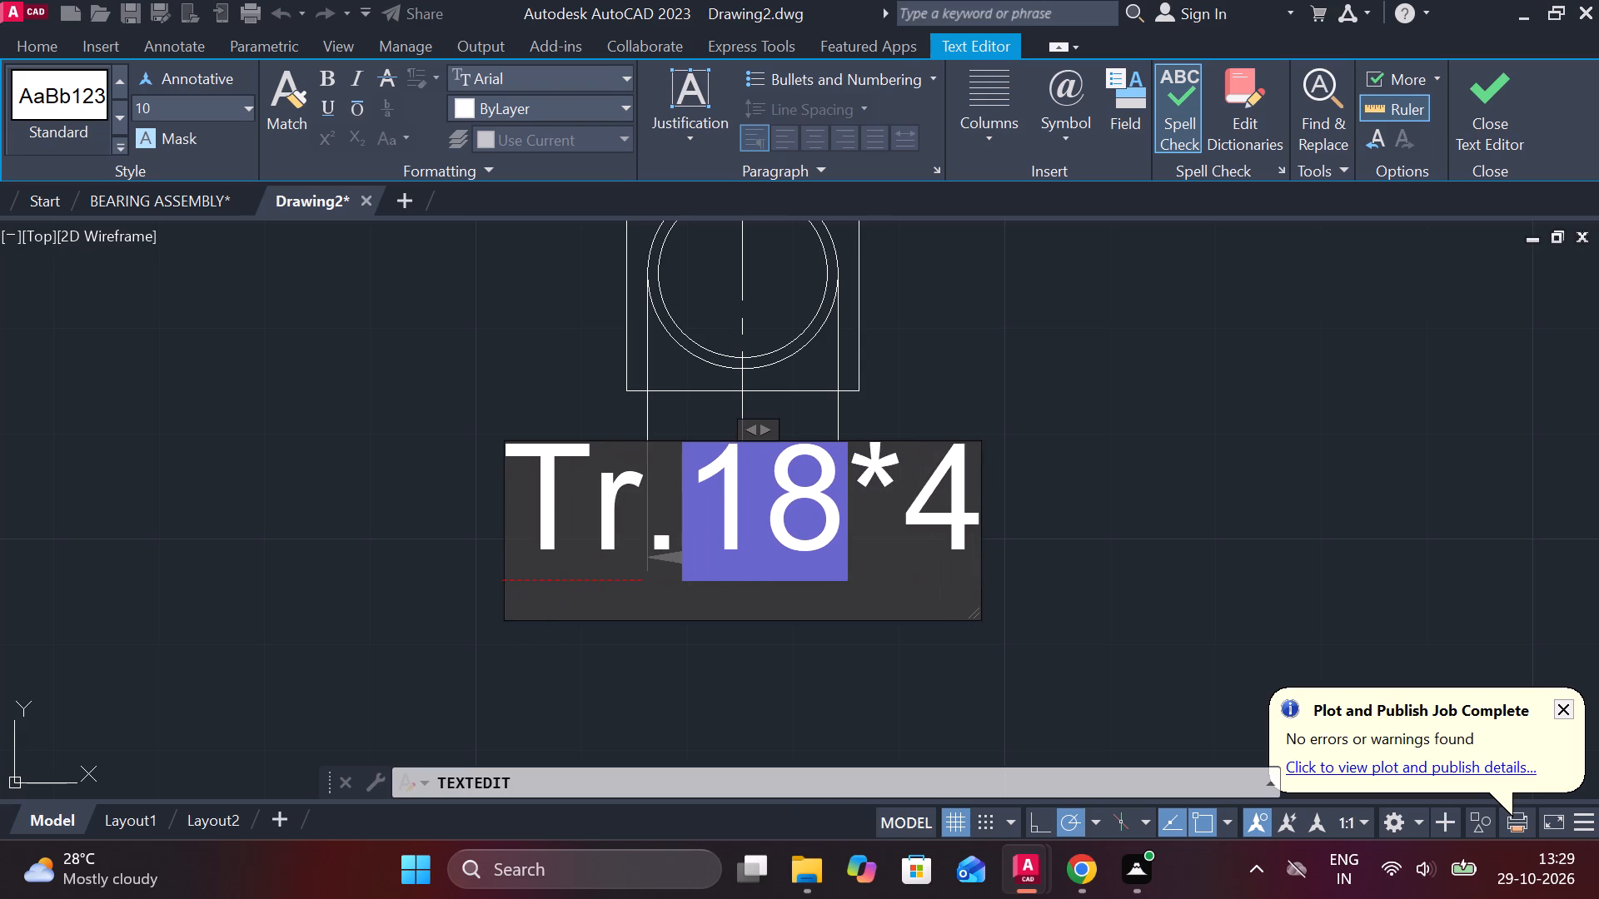
pyautogui.click(1510, 126)
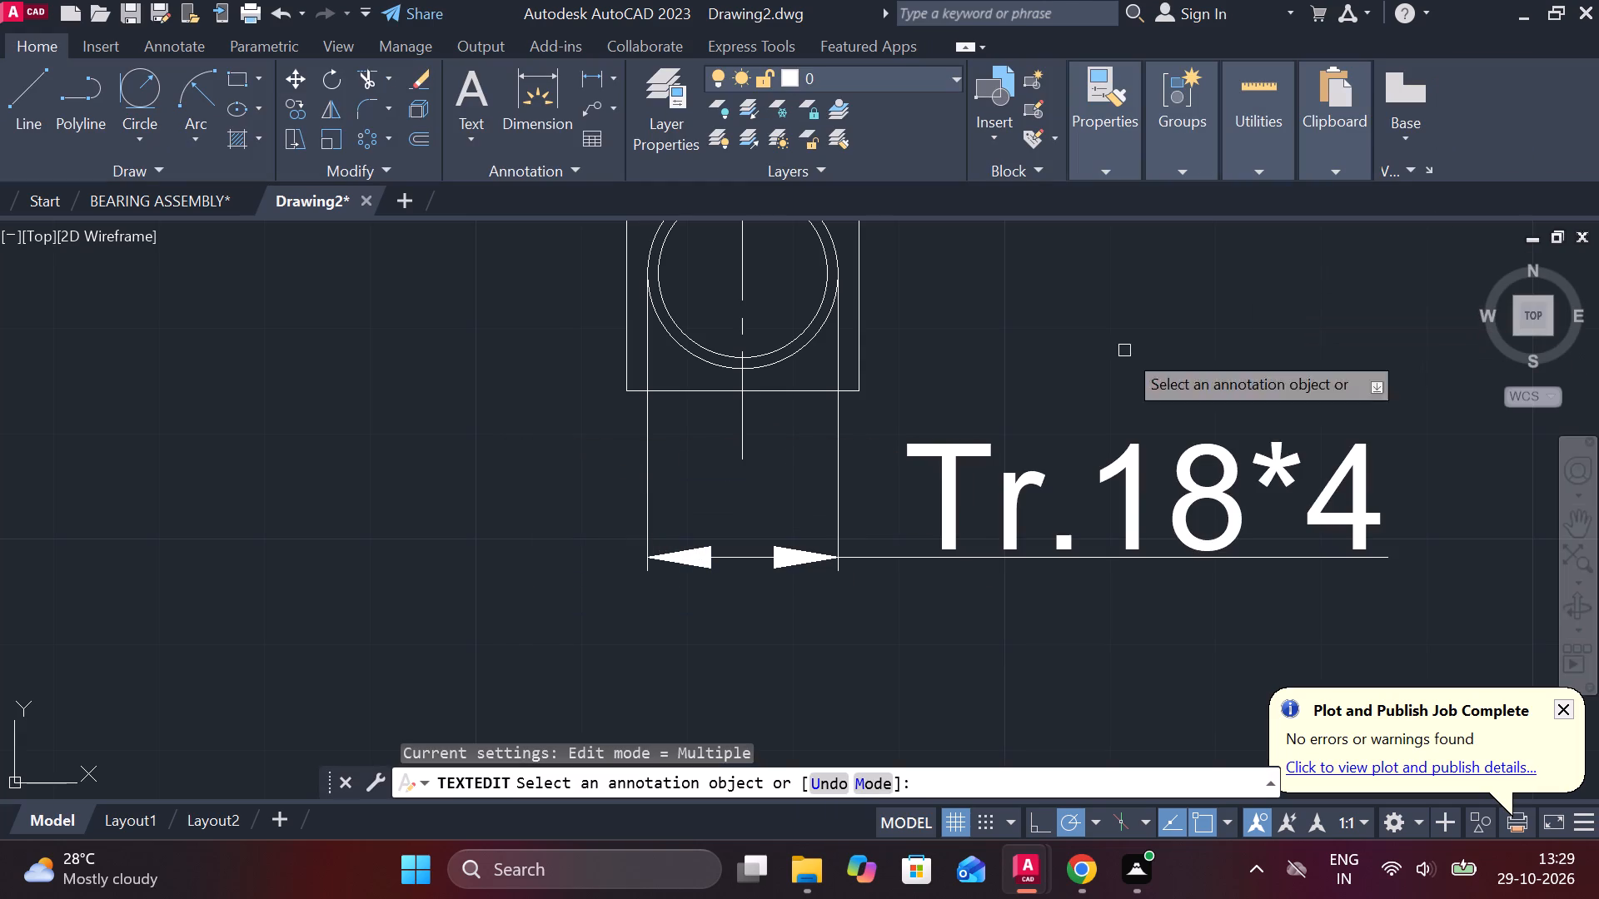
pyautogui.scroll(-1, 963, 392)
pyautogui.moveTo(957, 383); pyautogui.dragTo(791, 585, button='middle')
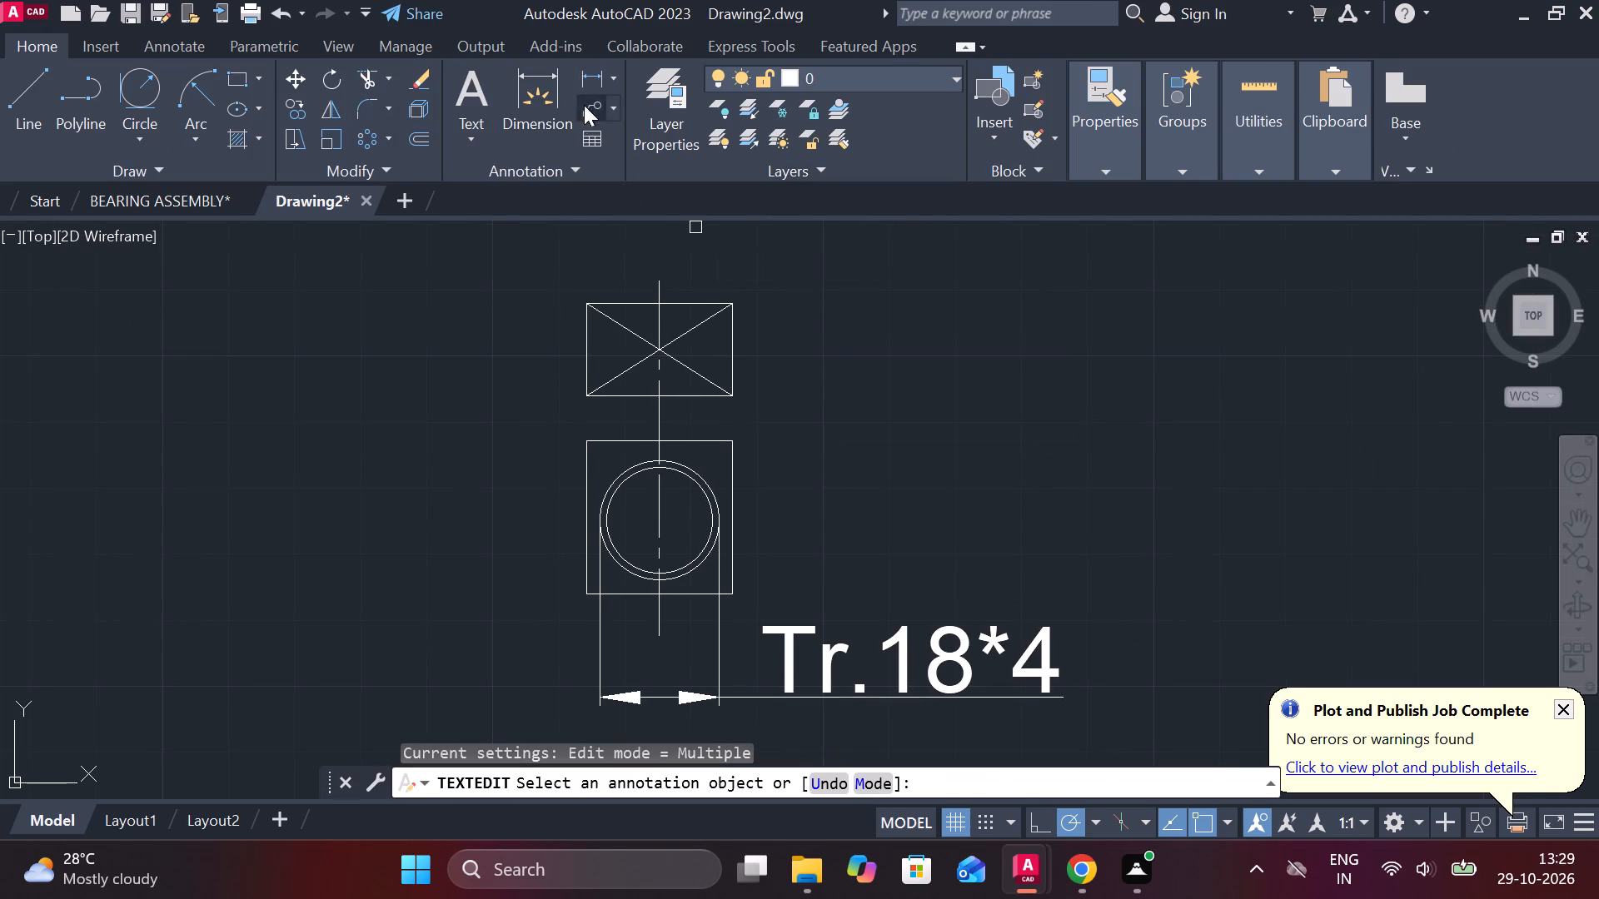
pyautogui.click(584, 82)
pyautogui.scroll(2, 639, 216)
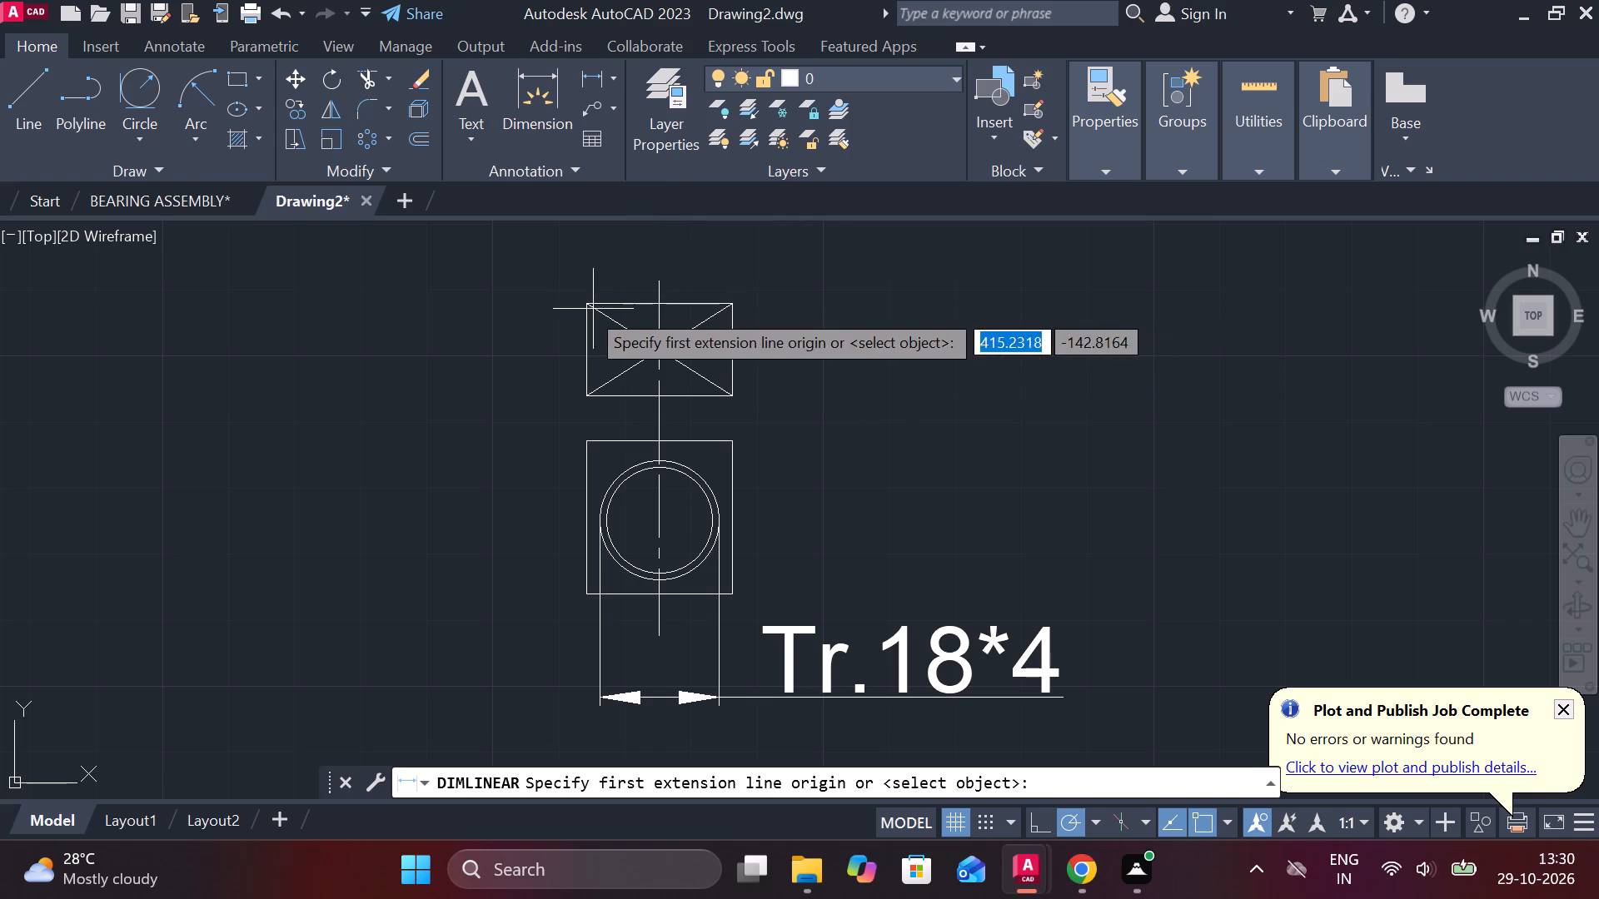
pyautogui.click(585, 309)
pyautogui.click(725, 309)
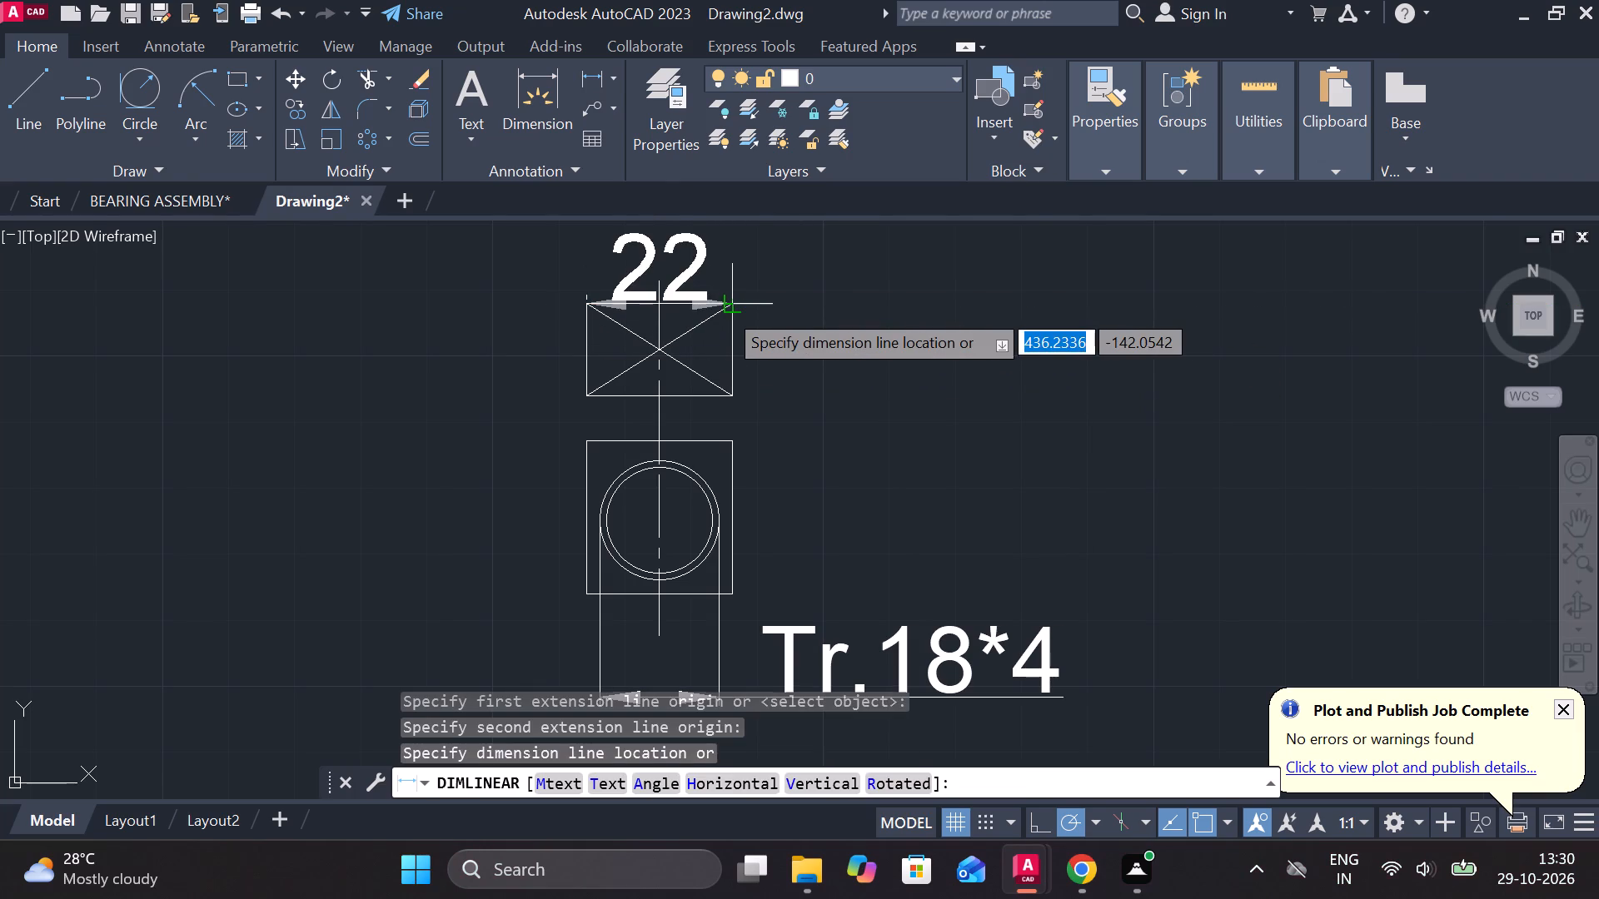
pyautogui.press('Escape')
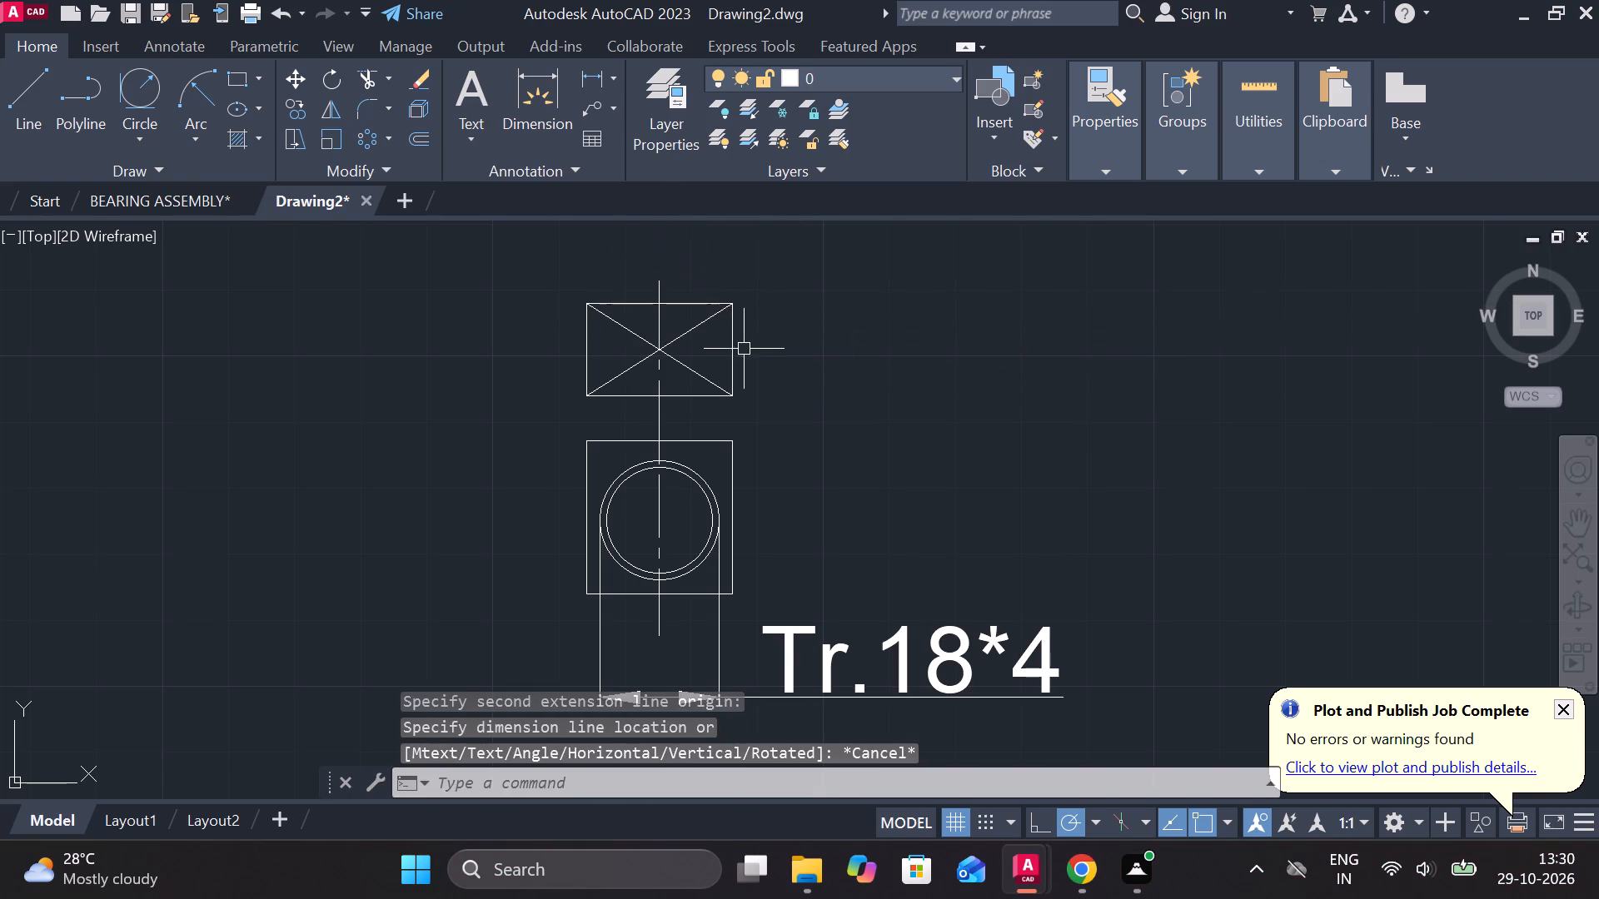
# Copy the crossed rectangle with its diagonals, excluding the centerline, to the empty space left of the undimensioned pin view.
pyautogui.click(765, 393)
pyautogui.click(547, 295)
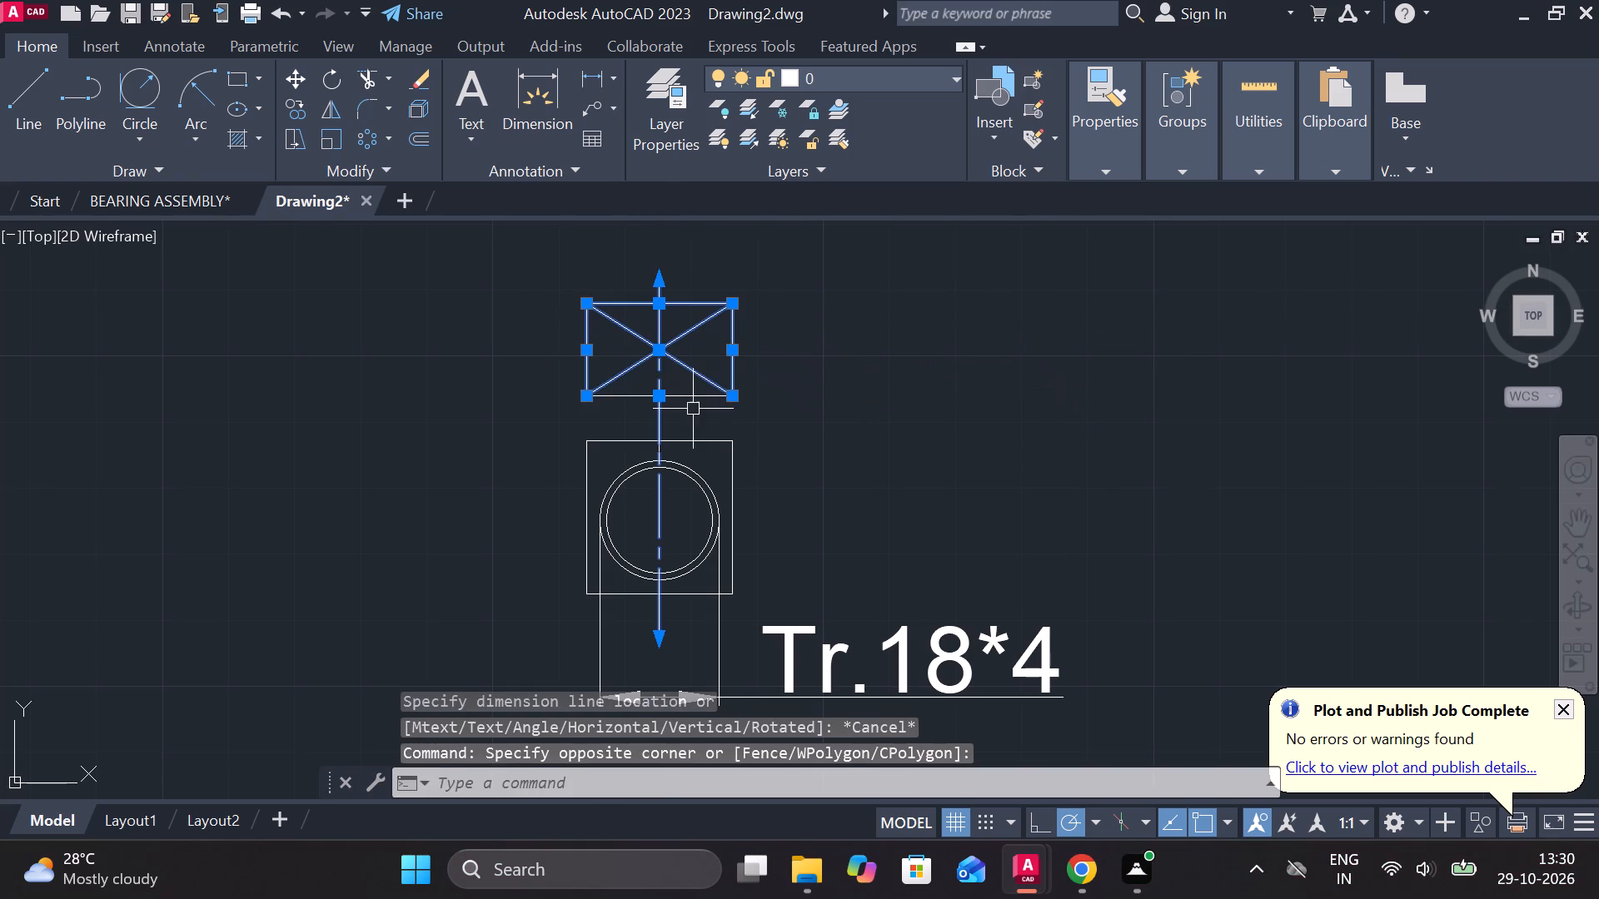
pyautogui.keyDown('shift'); pyautogui.click(655, 418); pyautogui.keyUp('shift')
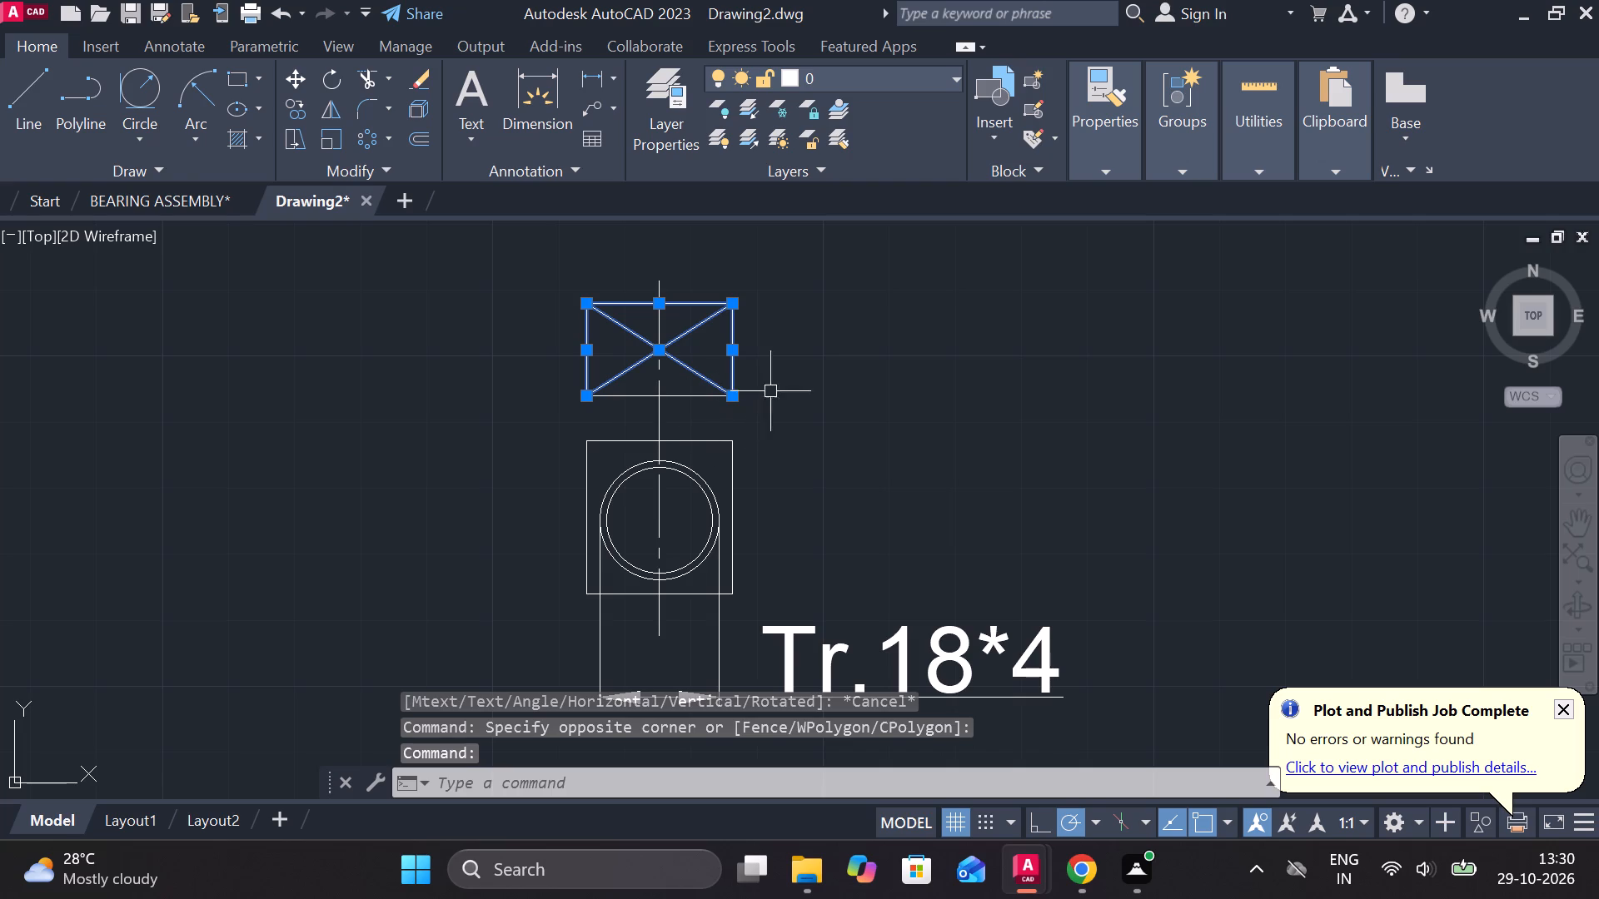
pyautogui.click(682, 400)
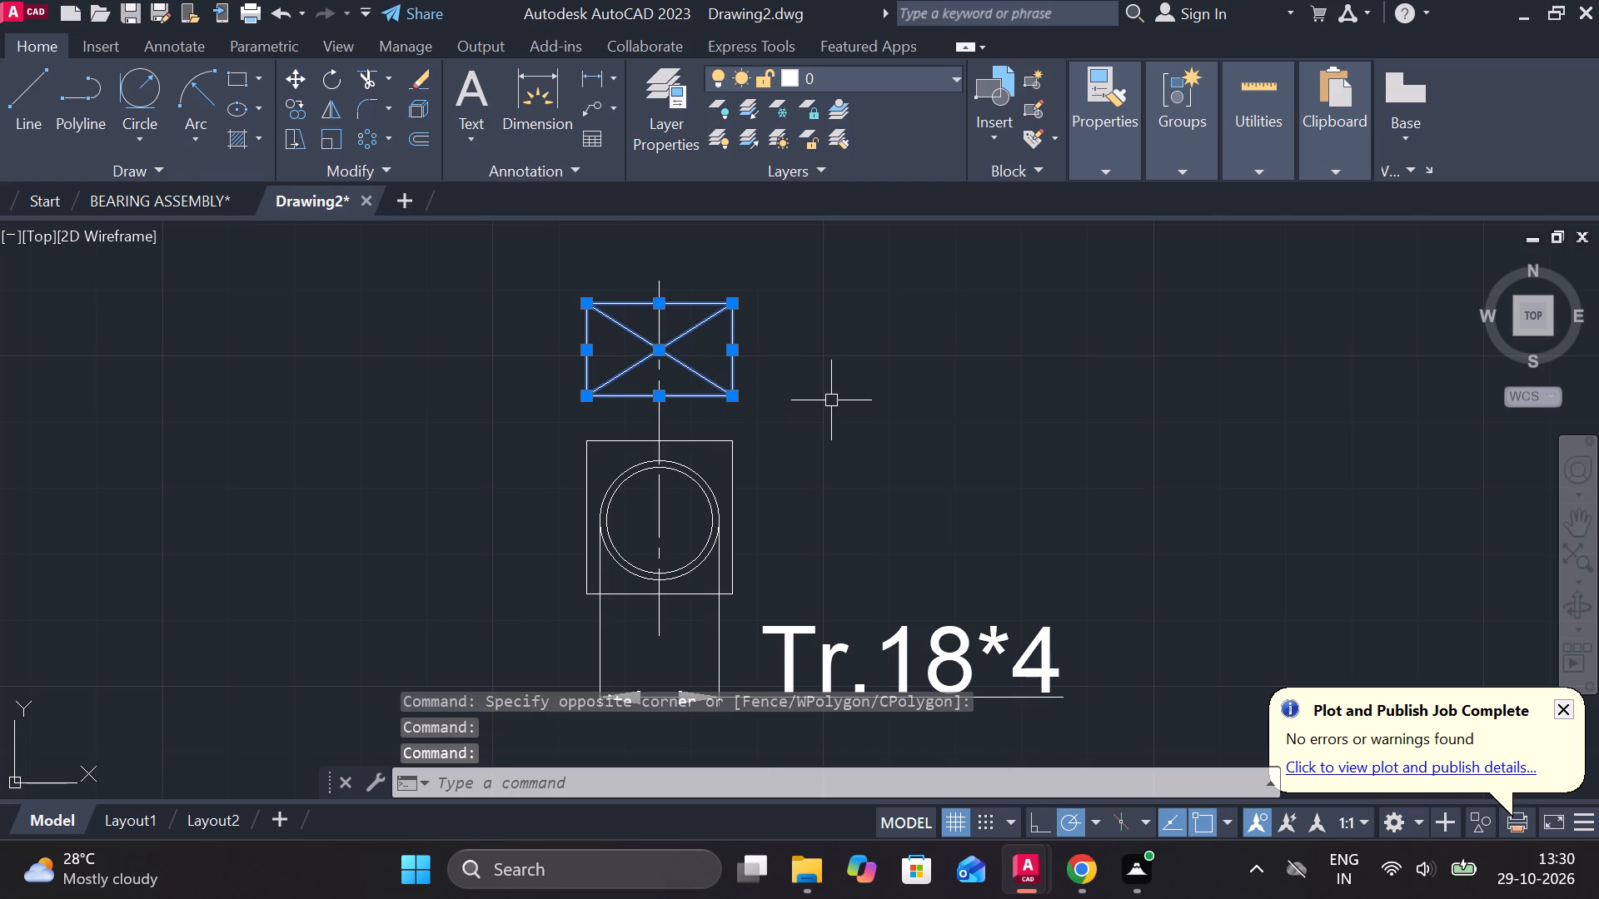
pyautogui.write('CO')
pyautogui.press('Return')
pyautogui.doubleClick(835, 400)
pyautogui.scroll(-2, 881, 400)
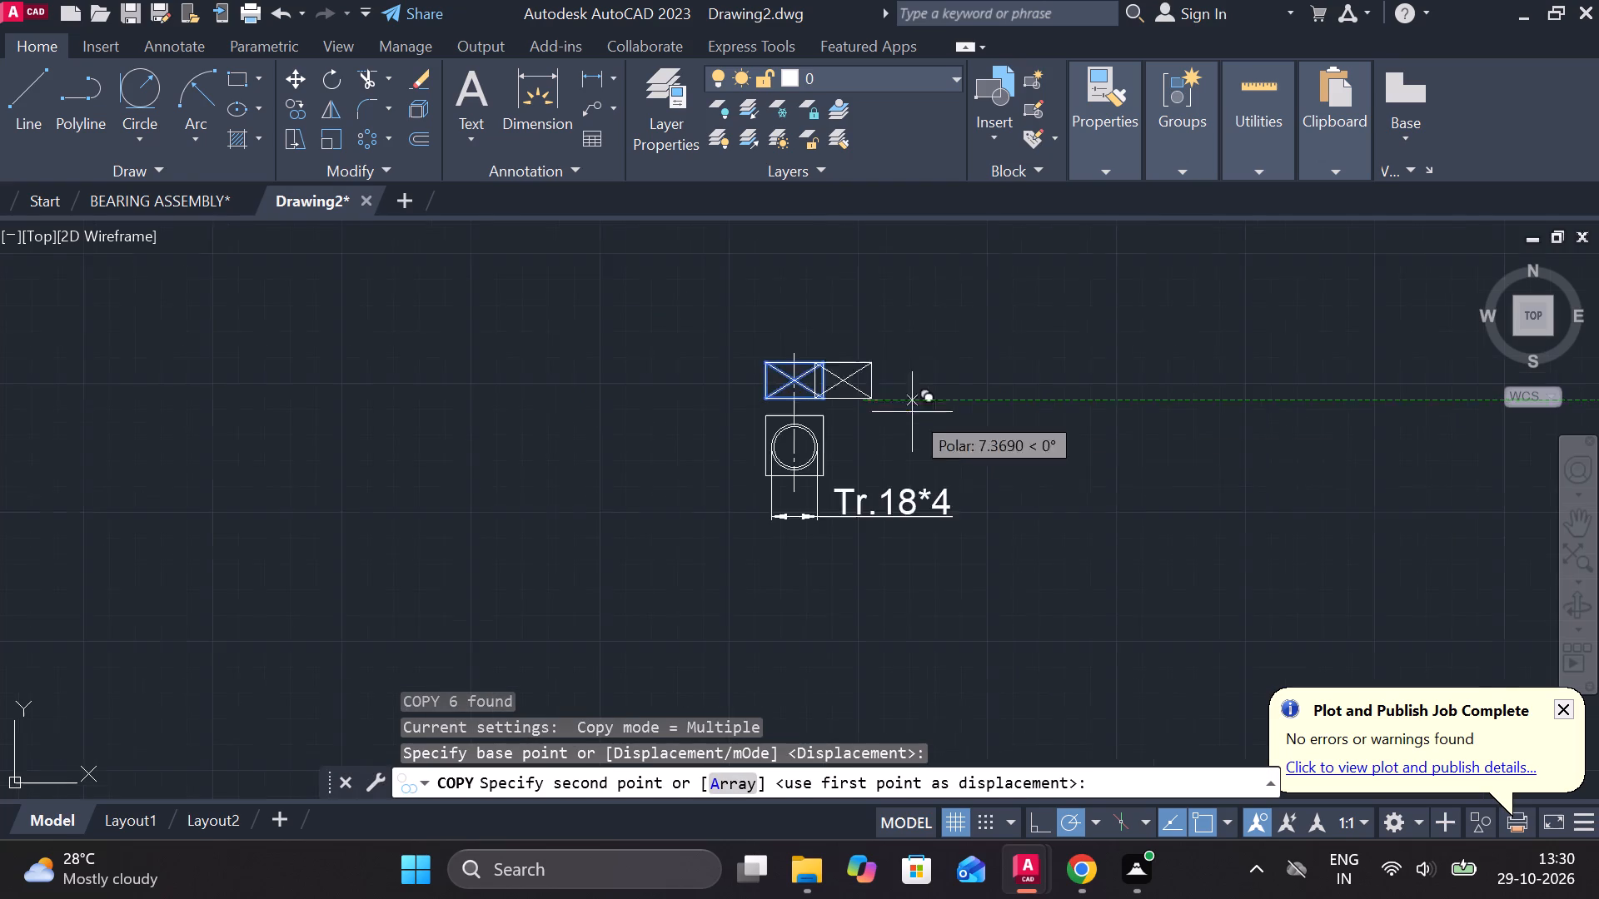
pyautogui.scroll(-3, 991, 424)
pyautogui.moveTo(590, 433); pyautogui.dragTo(675, 494, button='middle')
pyautogui.moveTo(640, 510); pyautogui.dragTo(746, 695, button='middle')
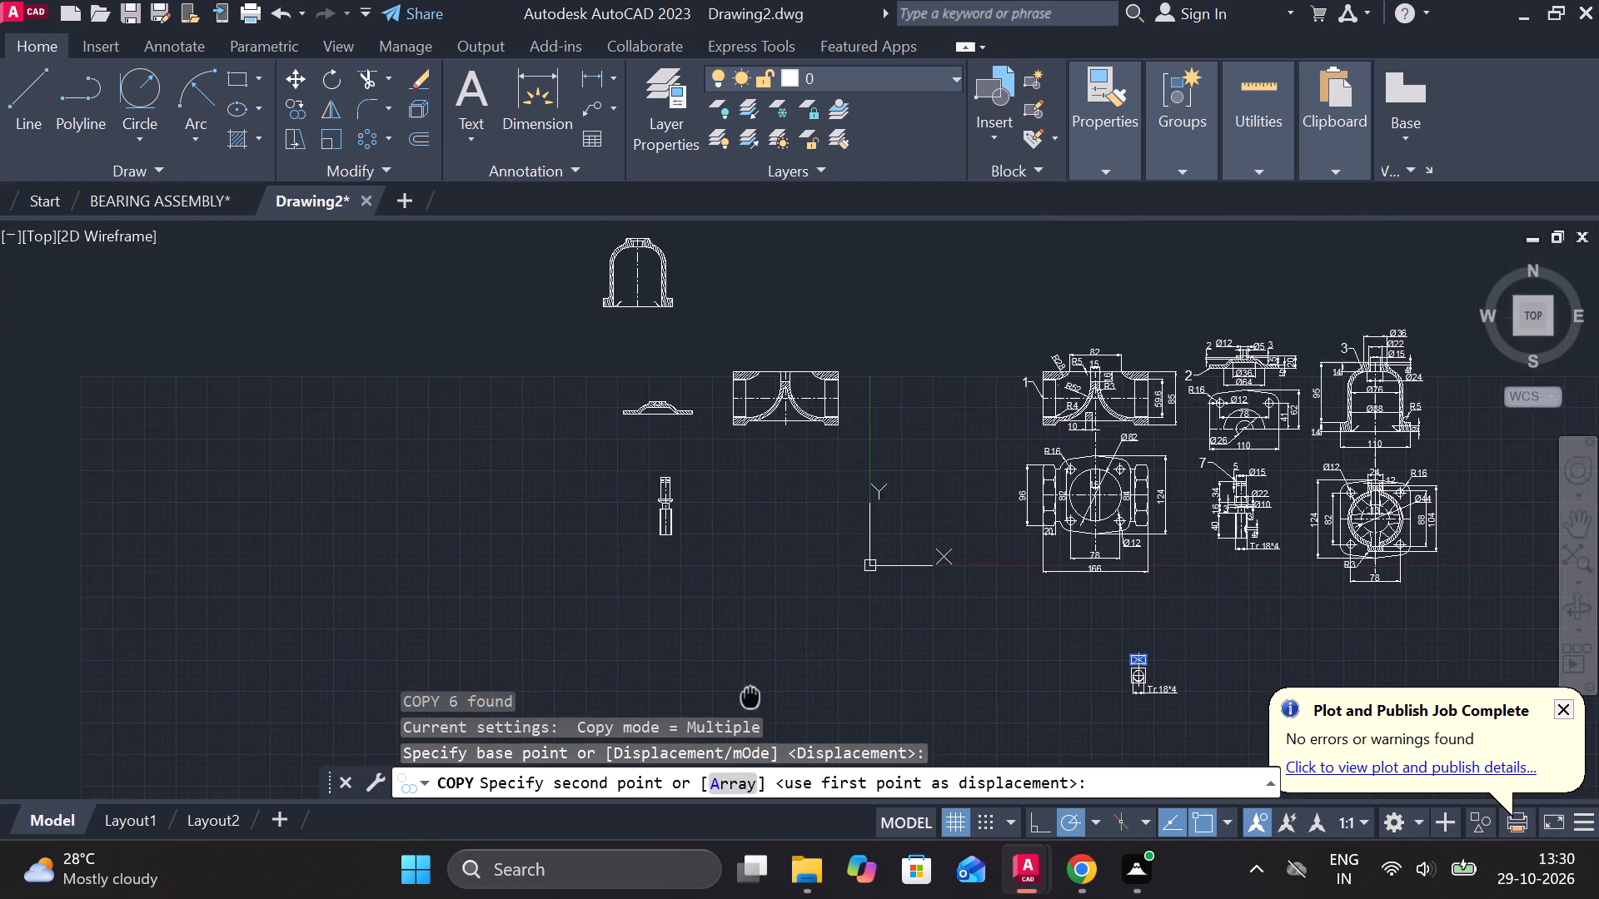
pyautogui.scroll(2, 561, 489)
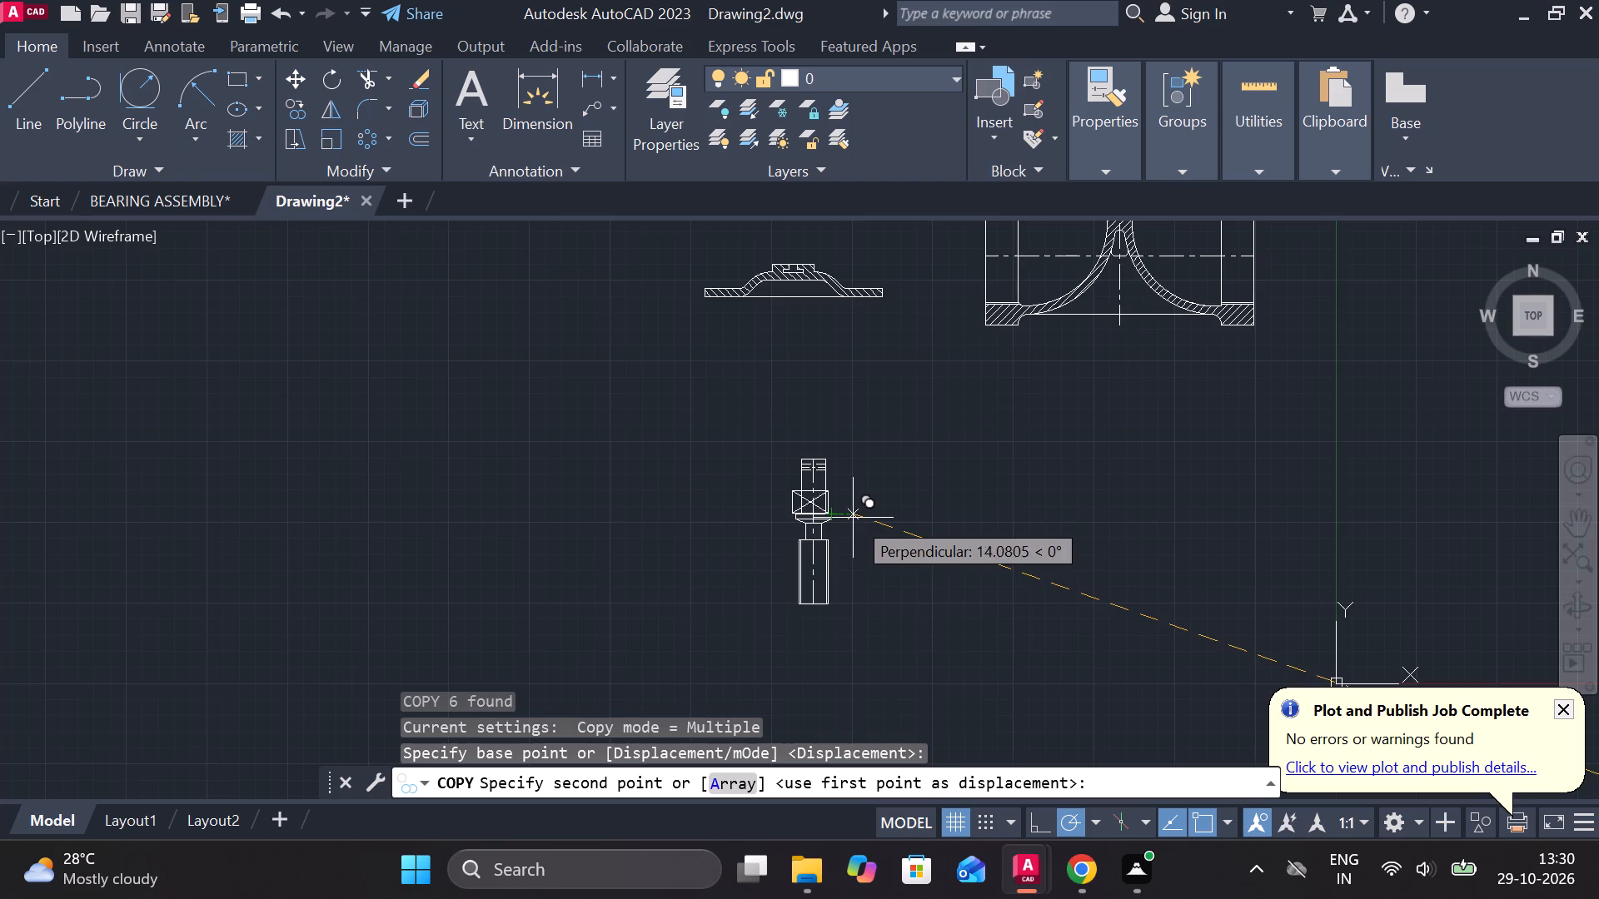
pyautogui.scroll(4, 850, 518)
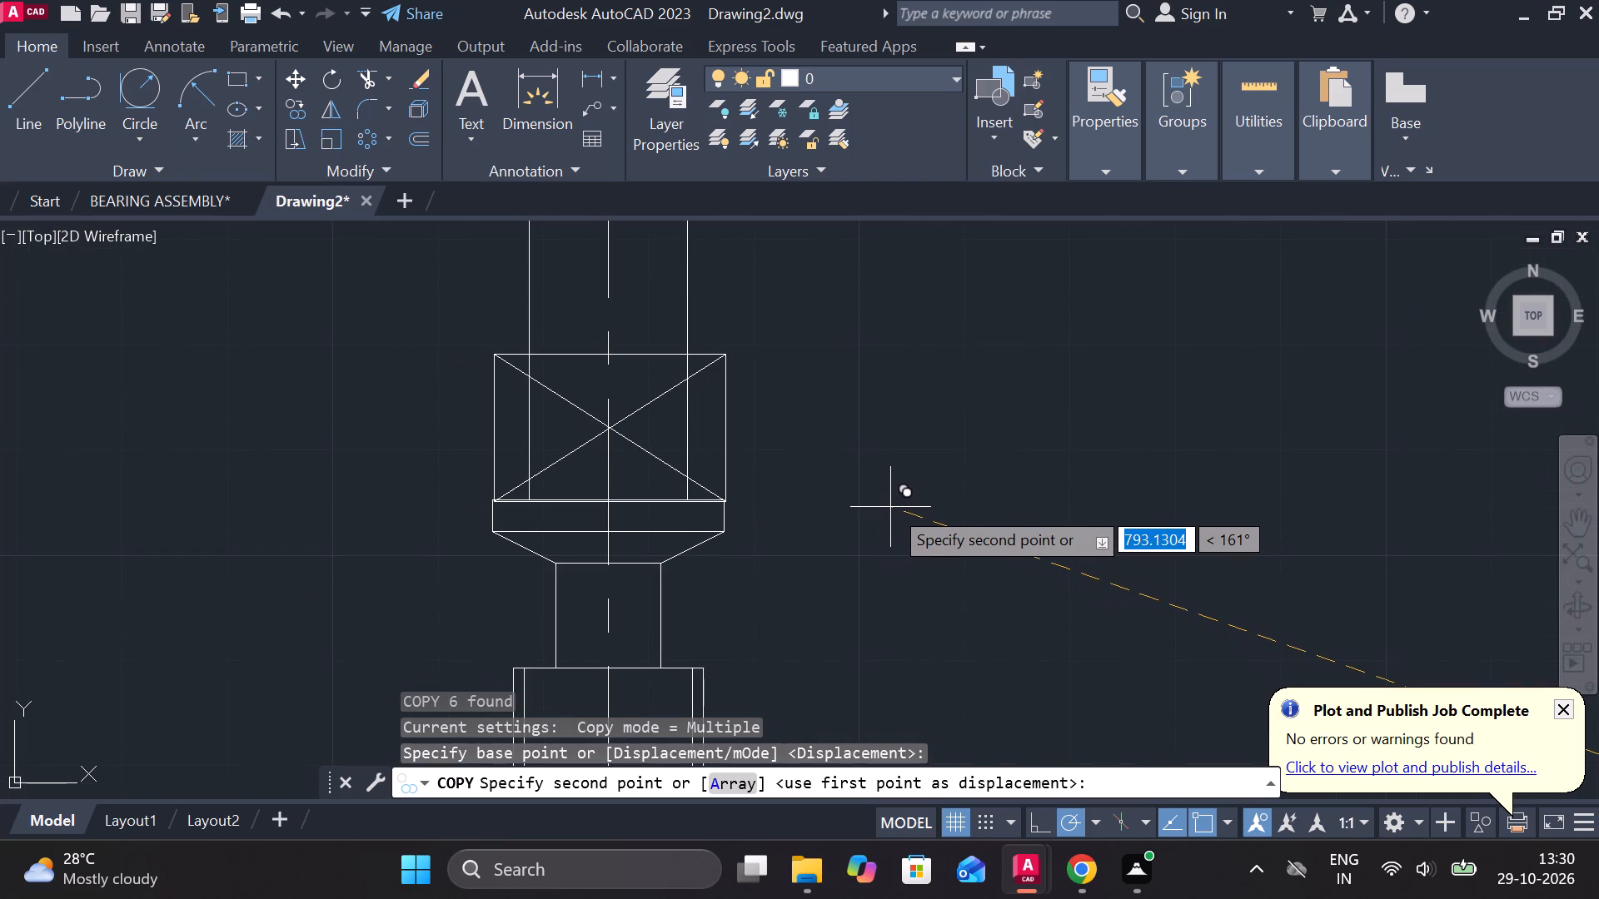
pyautogui.scroll(-3, 890, 506)
pyautogui.click(700, 471)
pyautogui.scroll(-3, 849, 445)
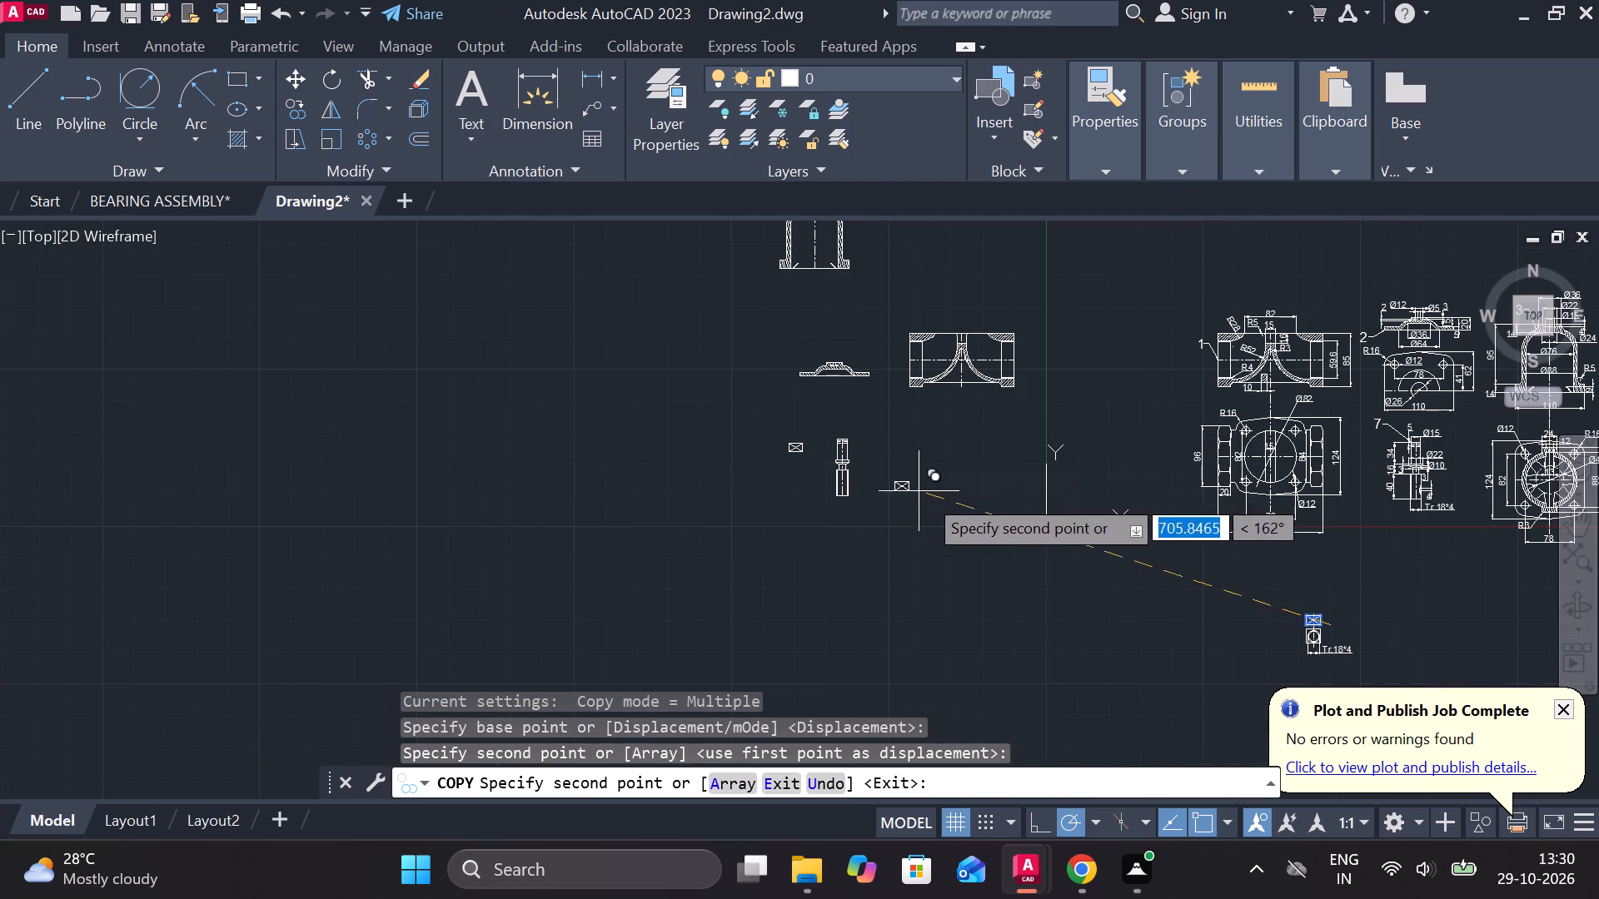
pyautogui.press('Escape')
# Add a vertical linear dimension for the crossed rectangle's height, placed to the right of the rectangle.
pyautogui.scroll(-1, 974, 559)
pyautogui.moveTo(955, 576); pyautogui.dragTo(410, 520, button='middle')
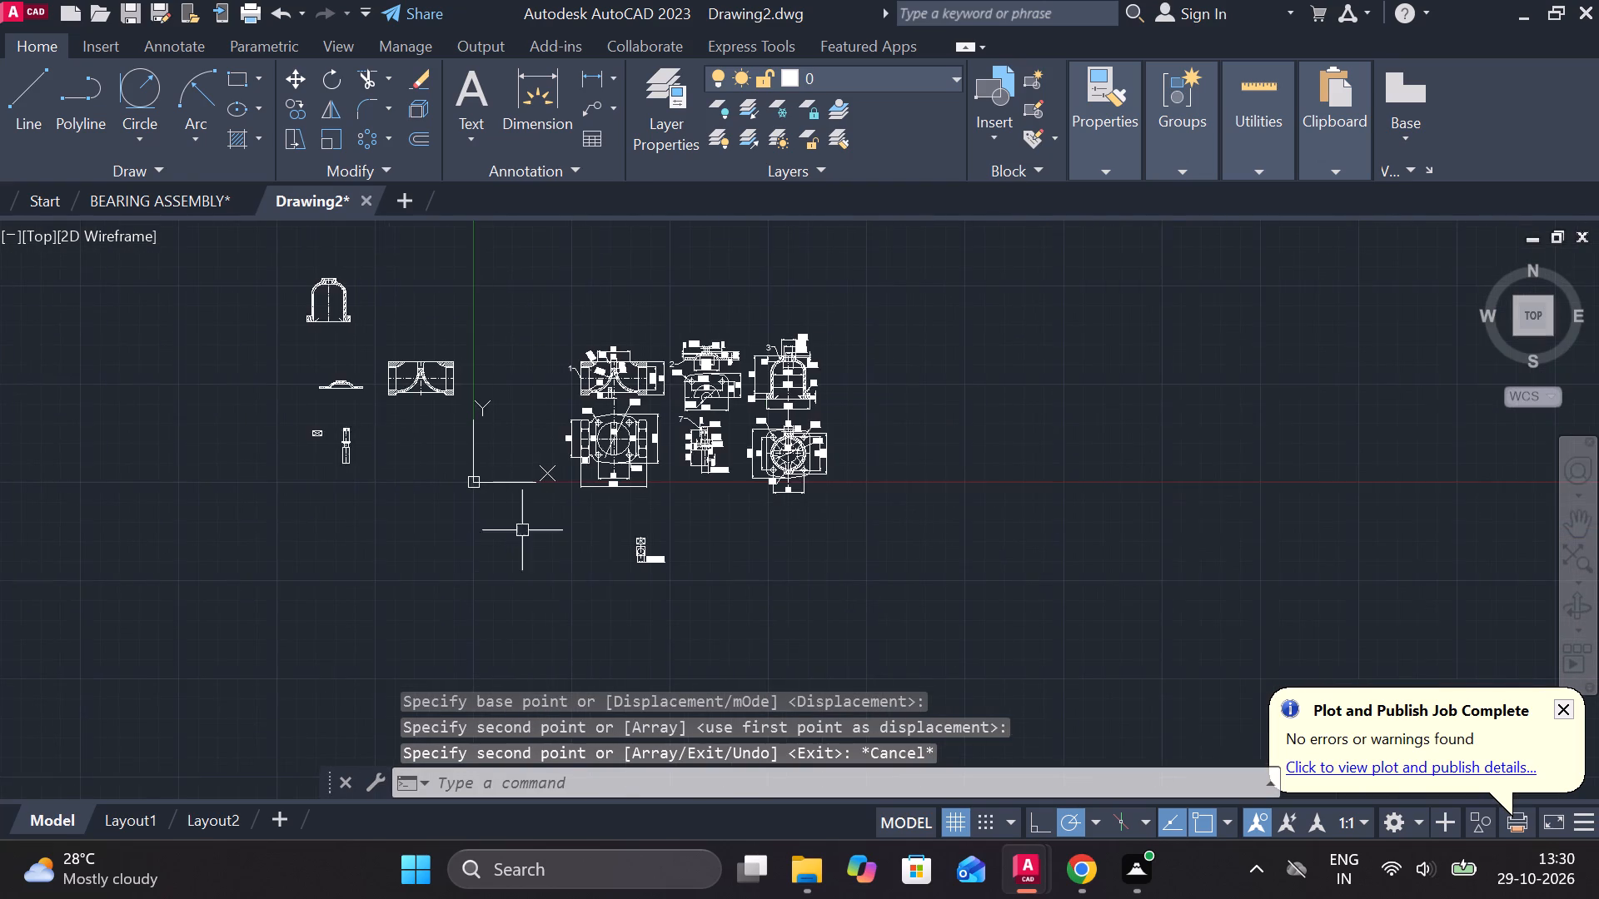
pyautogui.scroll(2, 649, 494)
pyautogui.moveTo(656, 520); pyautogui.dragTo(649, 452, button='middle')
pyautogui.scroll(2, 595, 549)
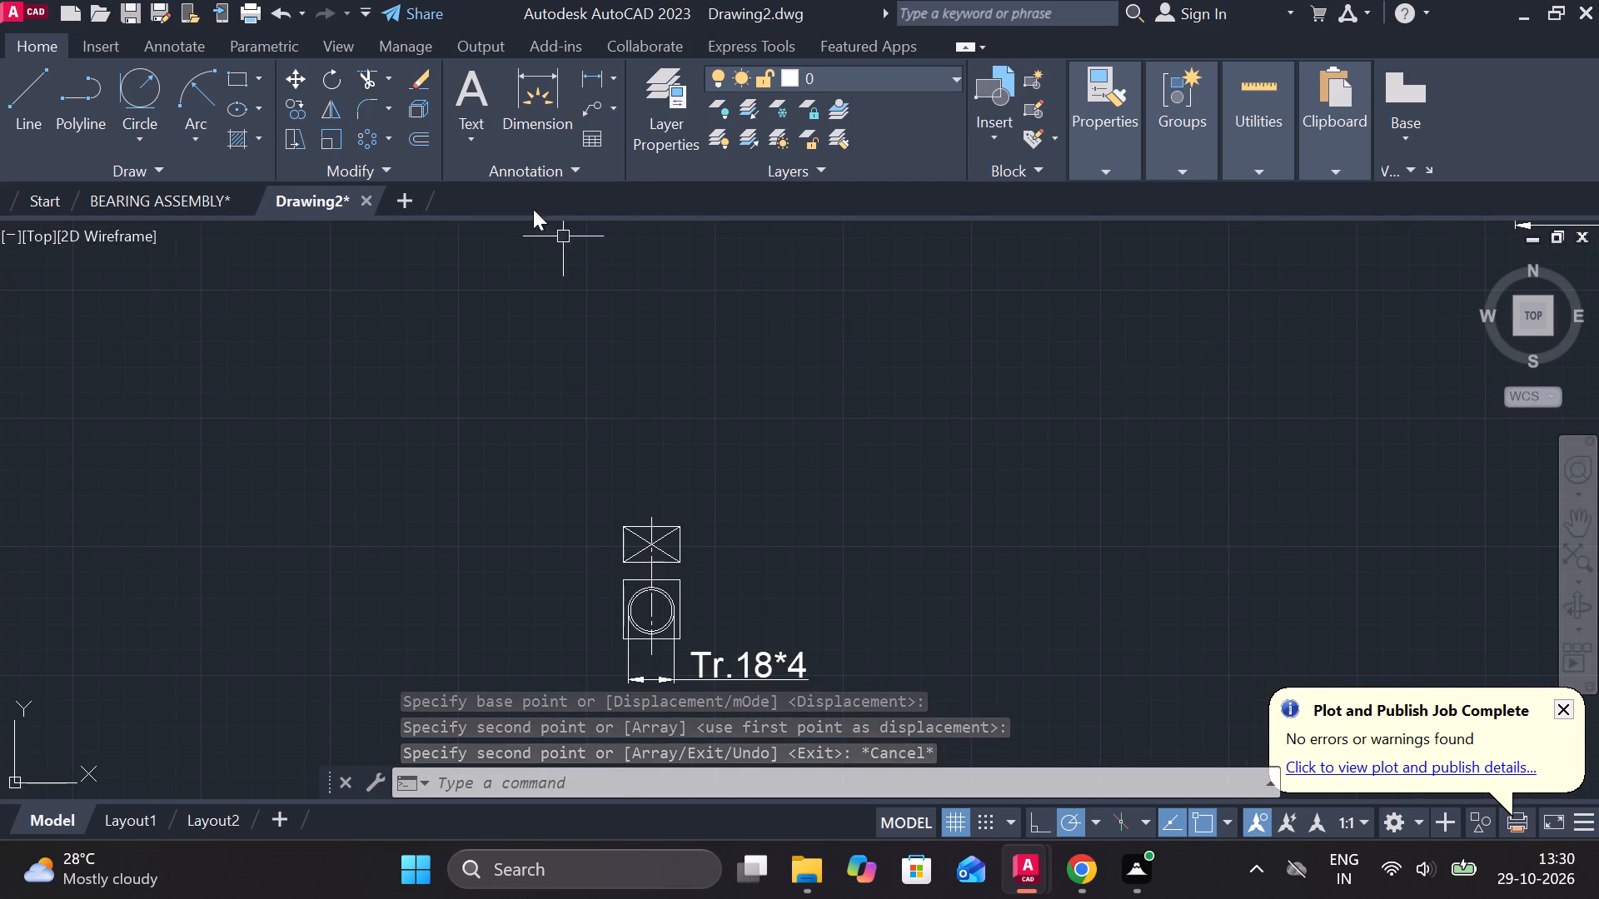
pyautogui.click(590, 81)
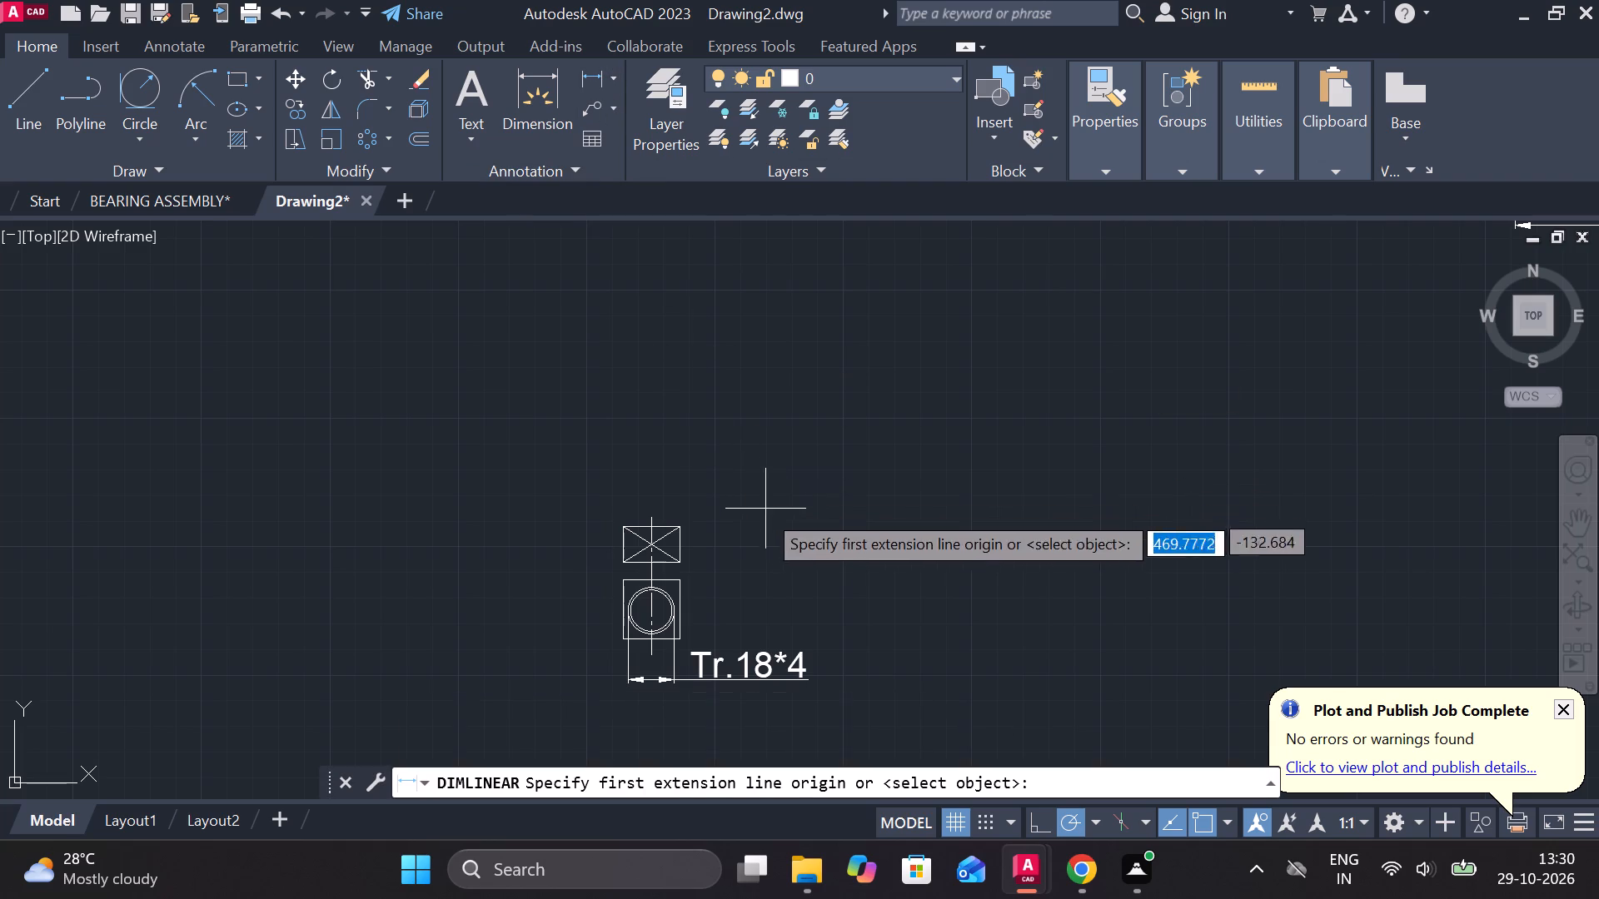
pyautogui.scroll(3, 730, 551)
pyautogui.moveTo(700, 534); pyautogui.dragTo(807, 499, button='middle')
pyautogui.click(622, 418)
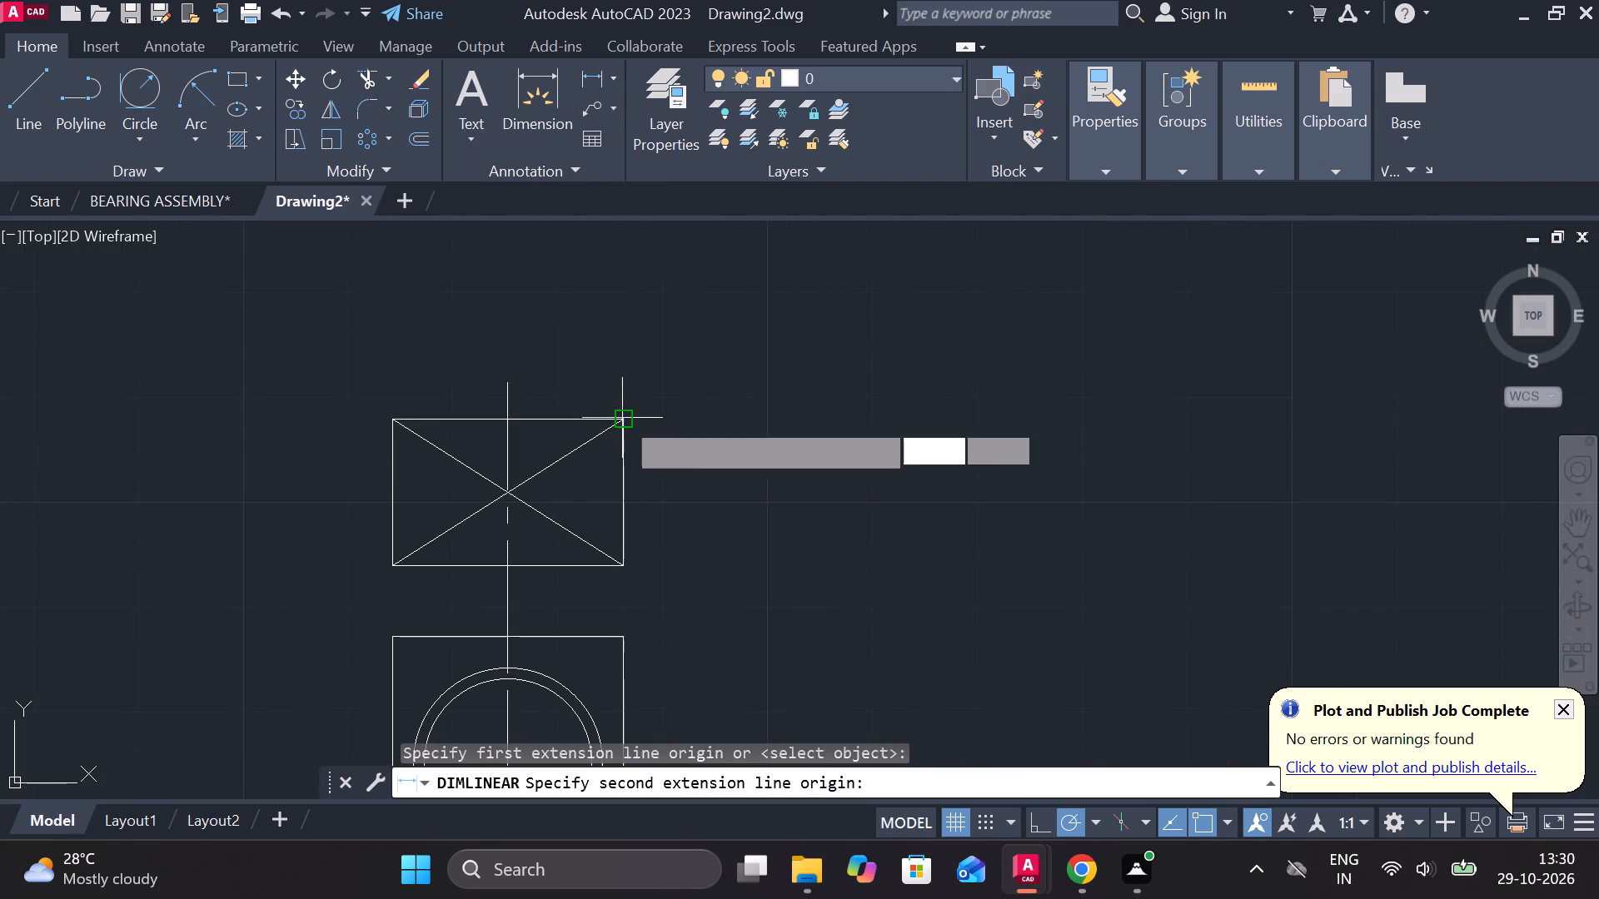
pyautogui.click(616, 569)
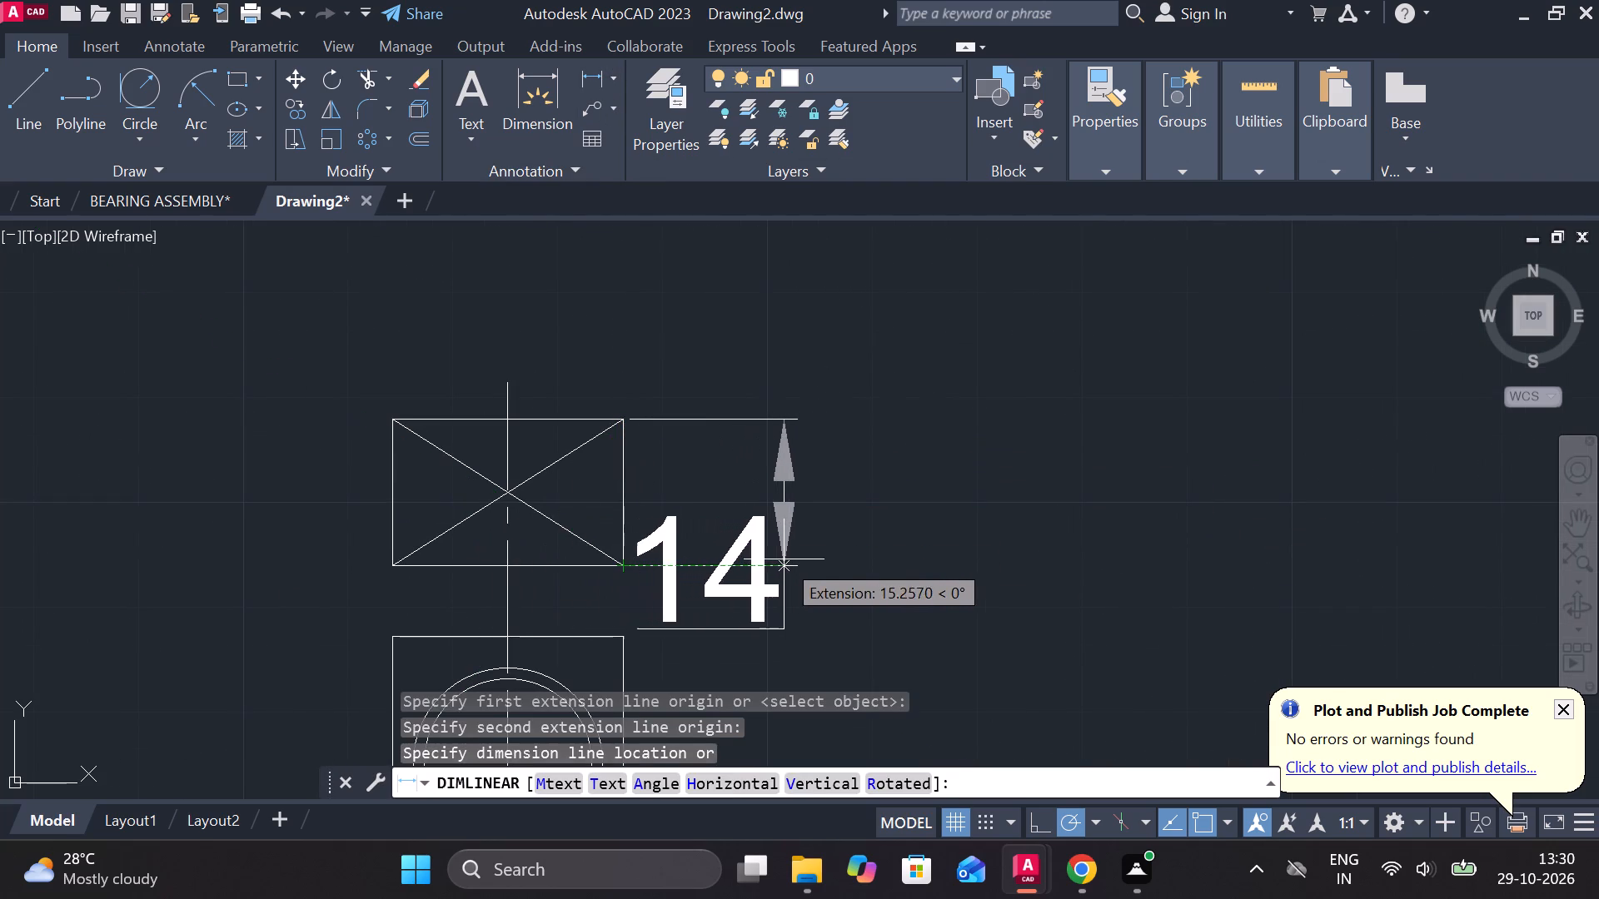
pyautogui.click(780, 566)
# Add a horizontal linear dimension for the crossed rectangle's width, placed above its top edge.
pyautogui.press('space')
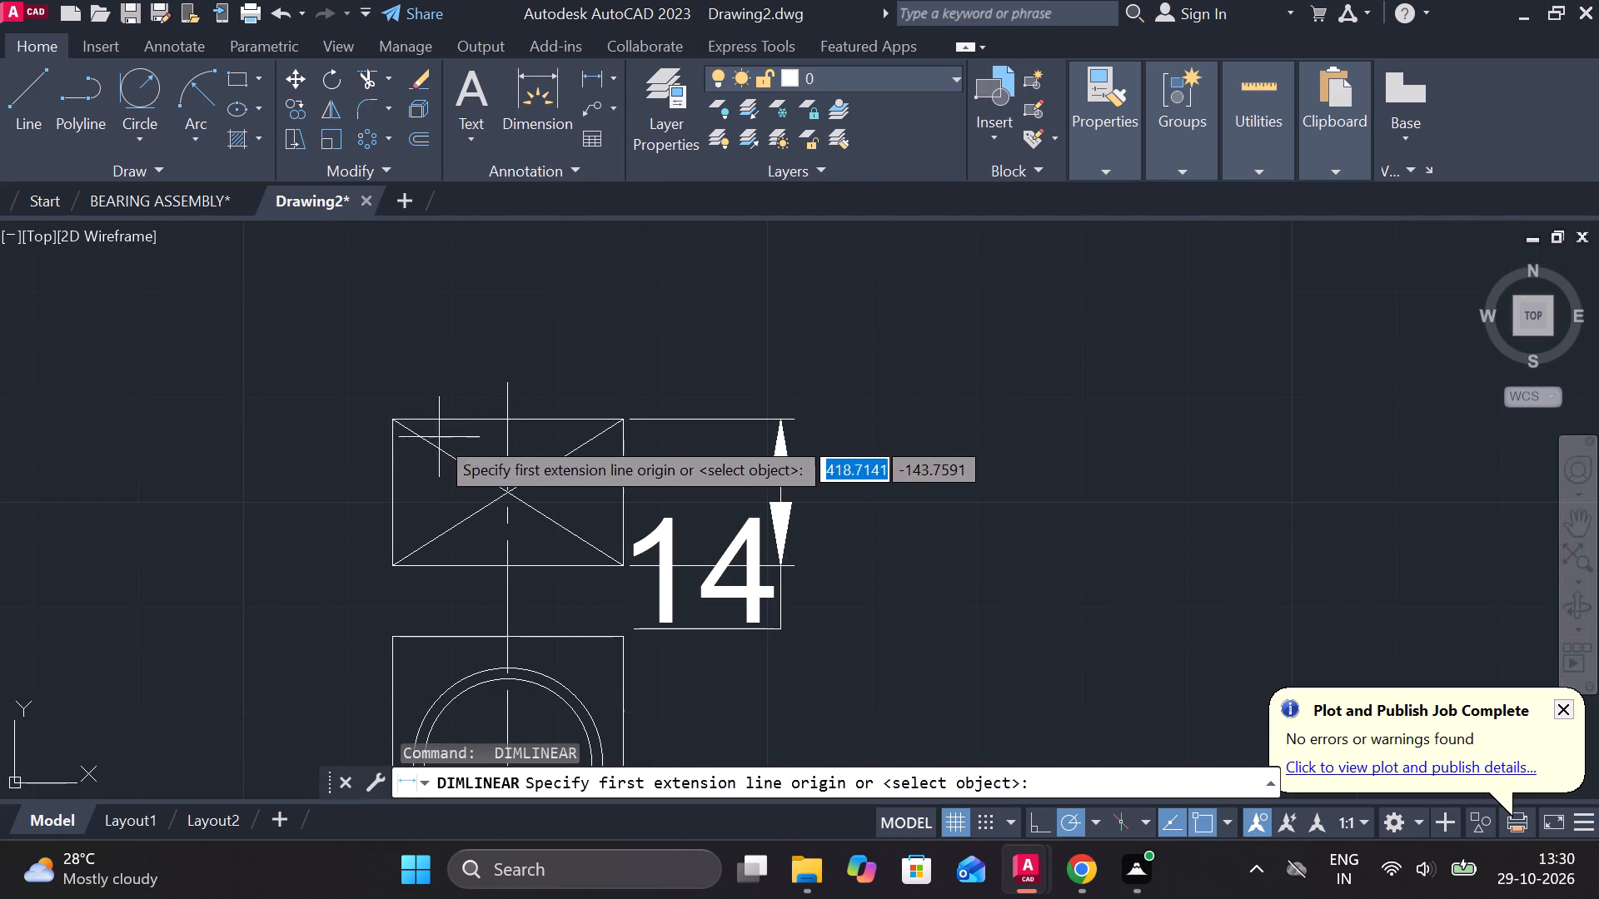
pyautogui.click(392, 416)
pyautogui.click(630, 425)
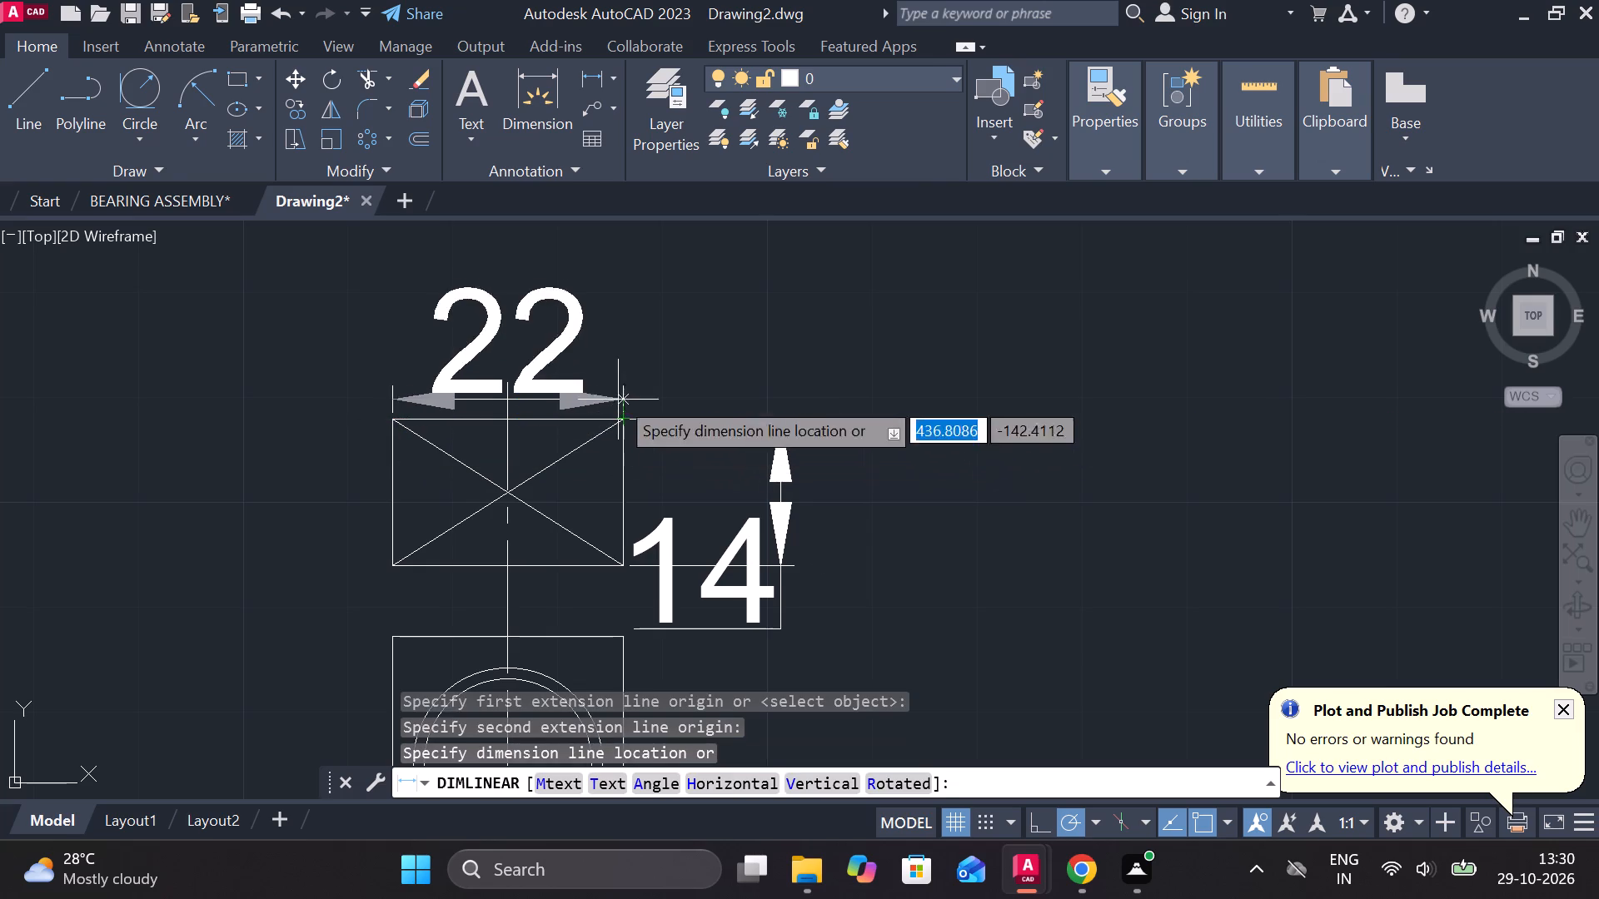
pyautogui.moveTo(620, 375); pyautogui.dragTo(761, 385, button='middle')
pyautogui.click(751, 360)
pyautogui.press('Escape')
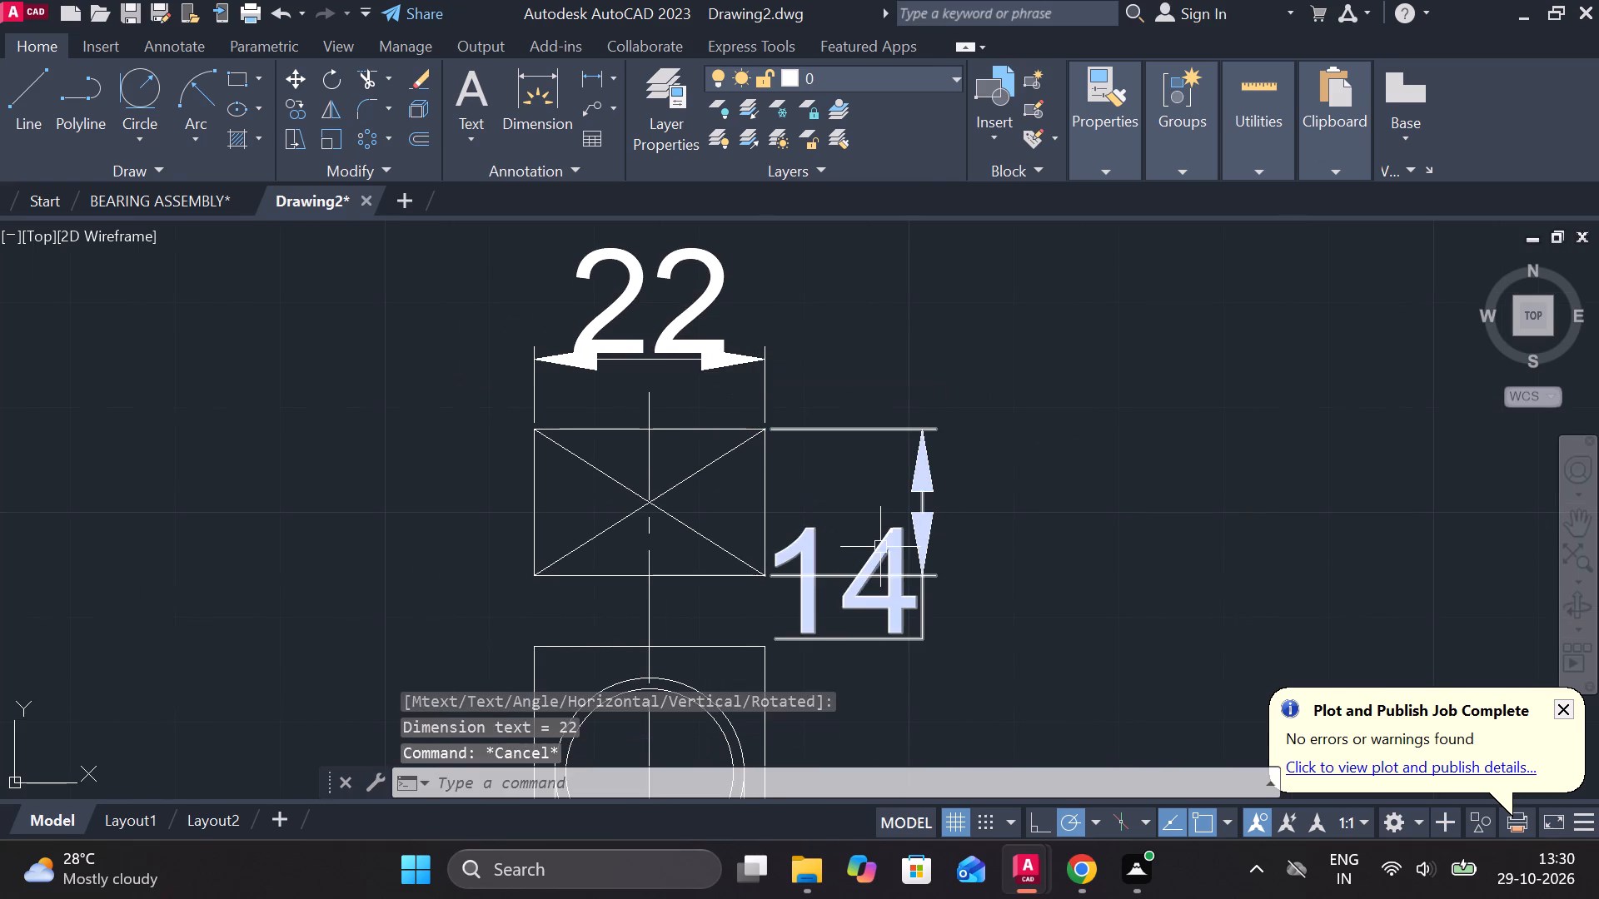
# Reposition the rectangle's height dimension closer to its edge, with the text raised beside the width dimension text.
pyautogui.click(886, 548)
pyautogui.click(843, 576)
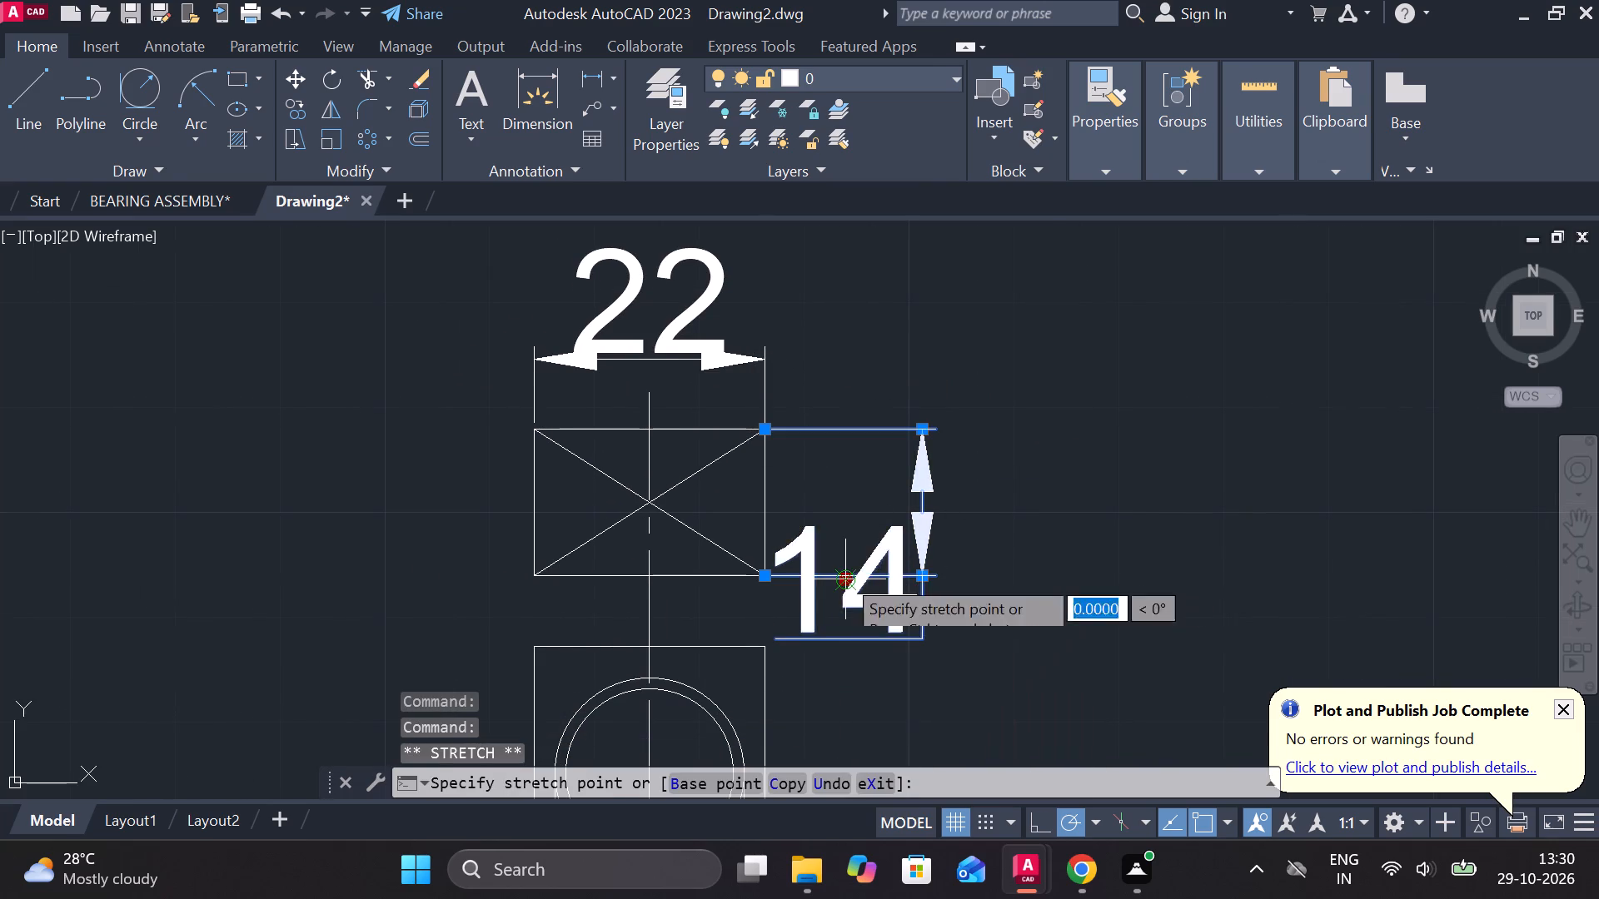
pyautogui.click(884, 352)
pyautogui.press('Escape')
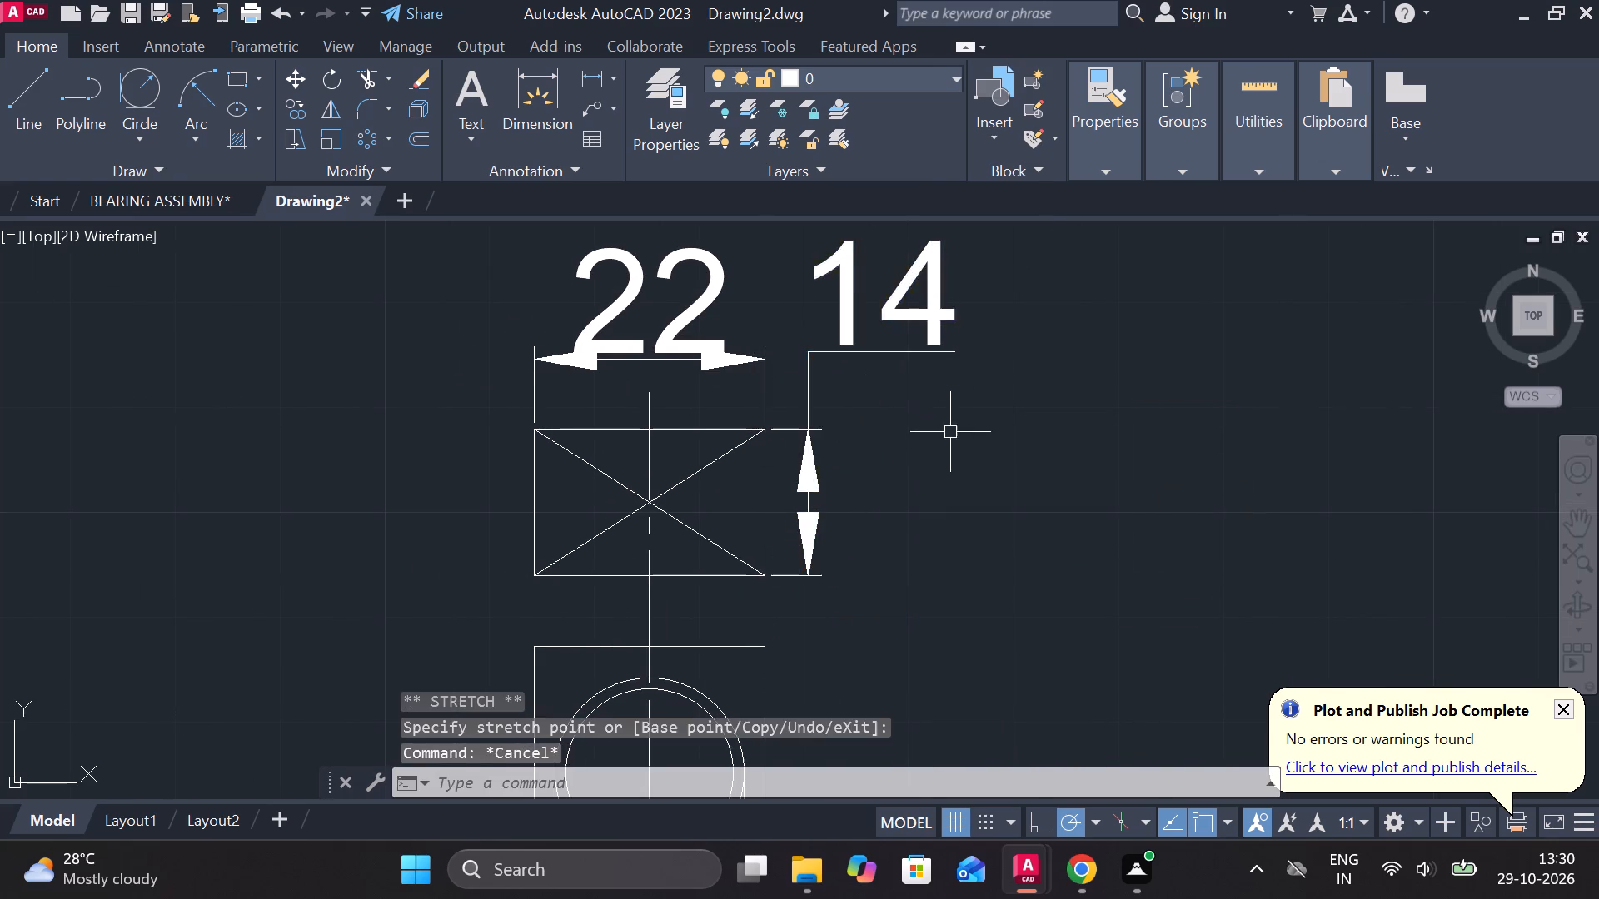
# Add a multileader pointing to the square view's right edge, with the part number 8 at text height 15.
pyautogui.scroll(-2, 959, 436)
pyautogui.scroll(-1, 1044, 478)
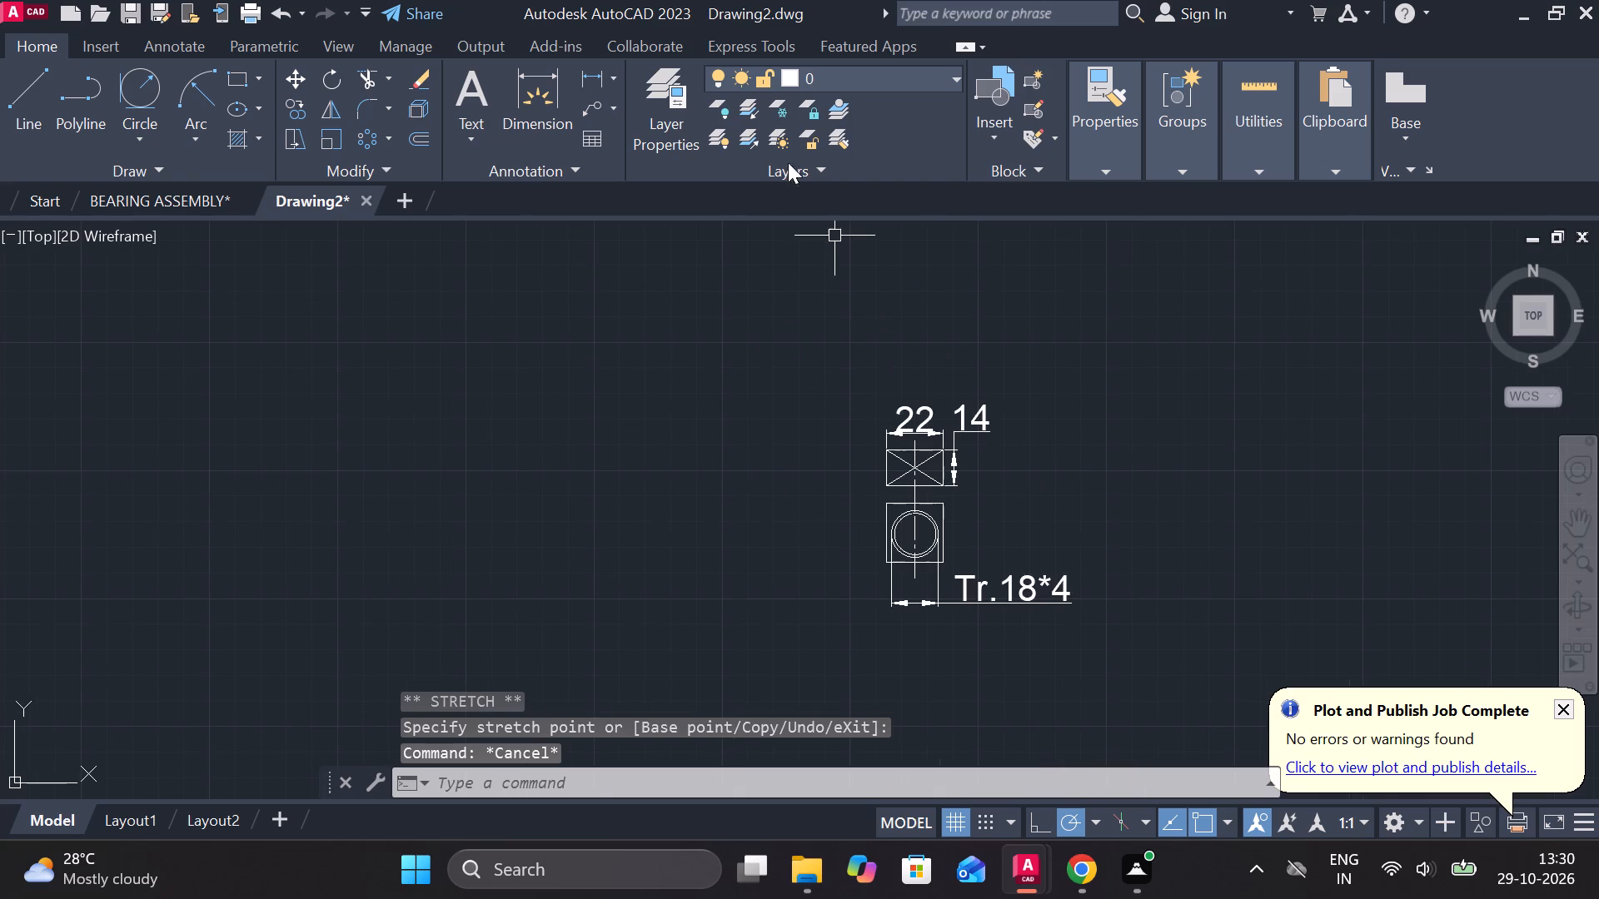
pyautogui.click(590, 103)
pyautogui.scroll(1, 1138, 469)
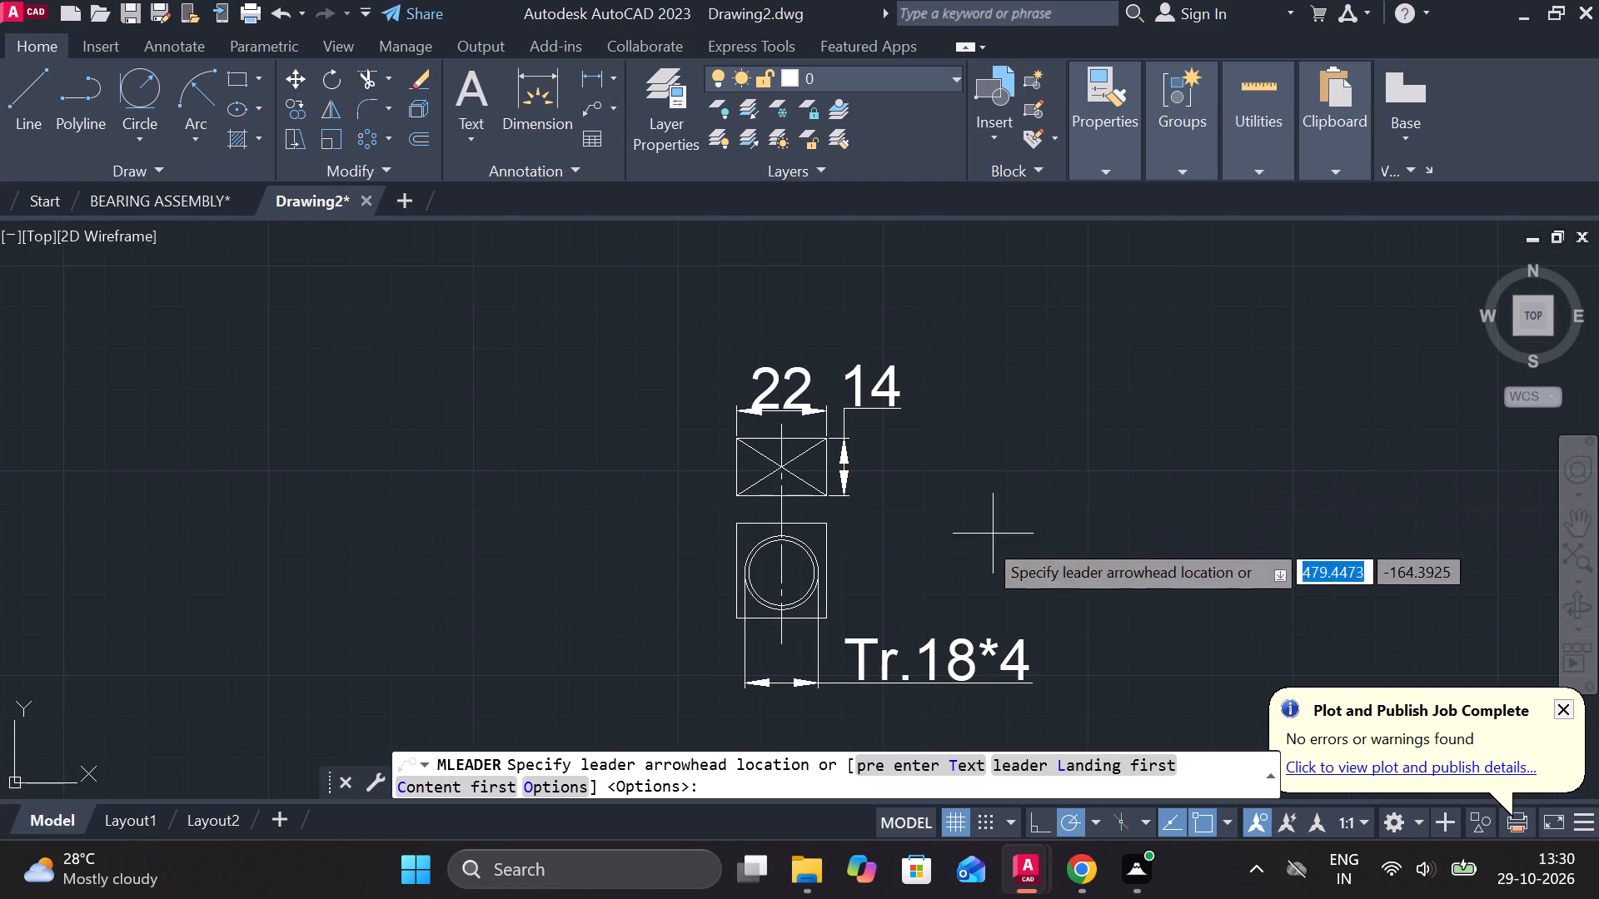
pyautogui.click(839, 549)
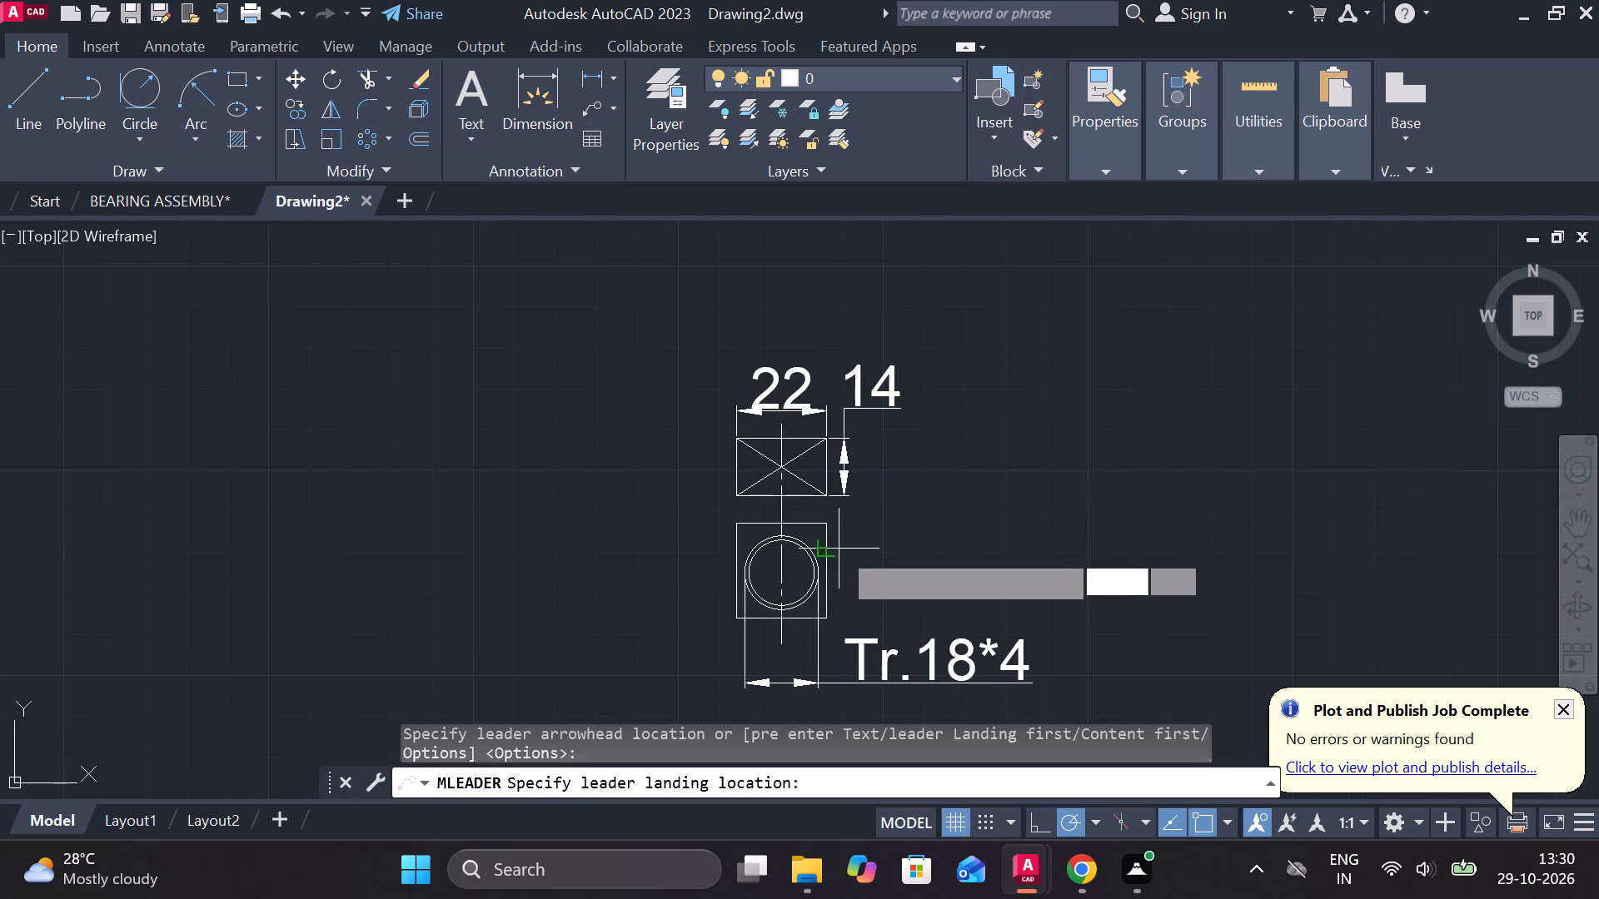
pyautogui.click(907, 477)
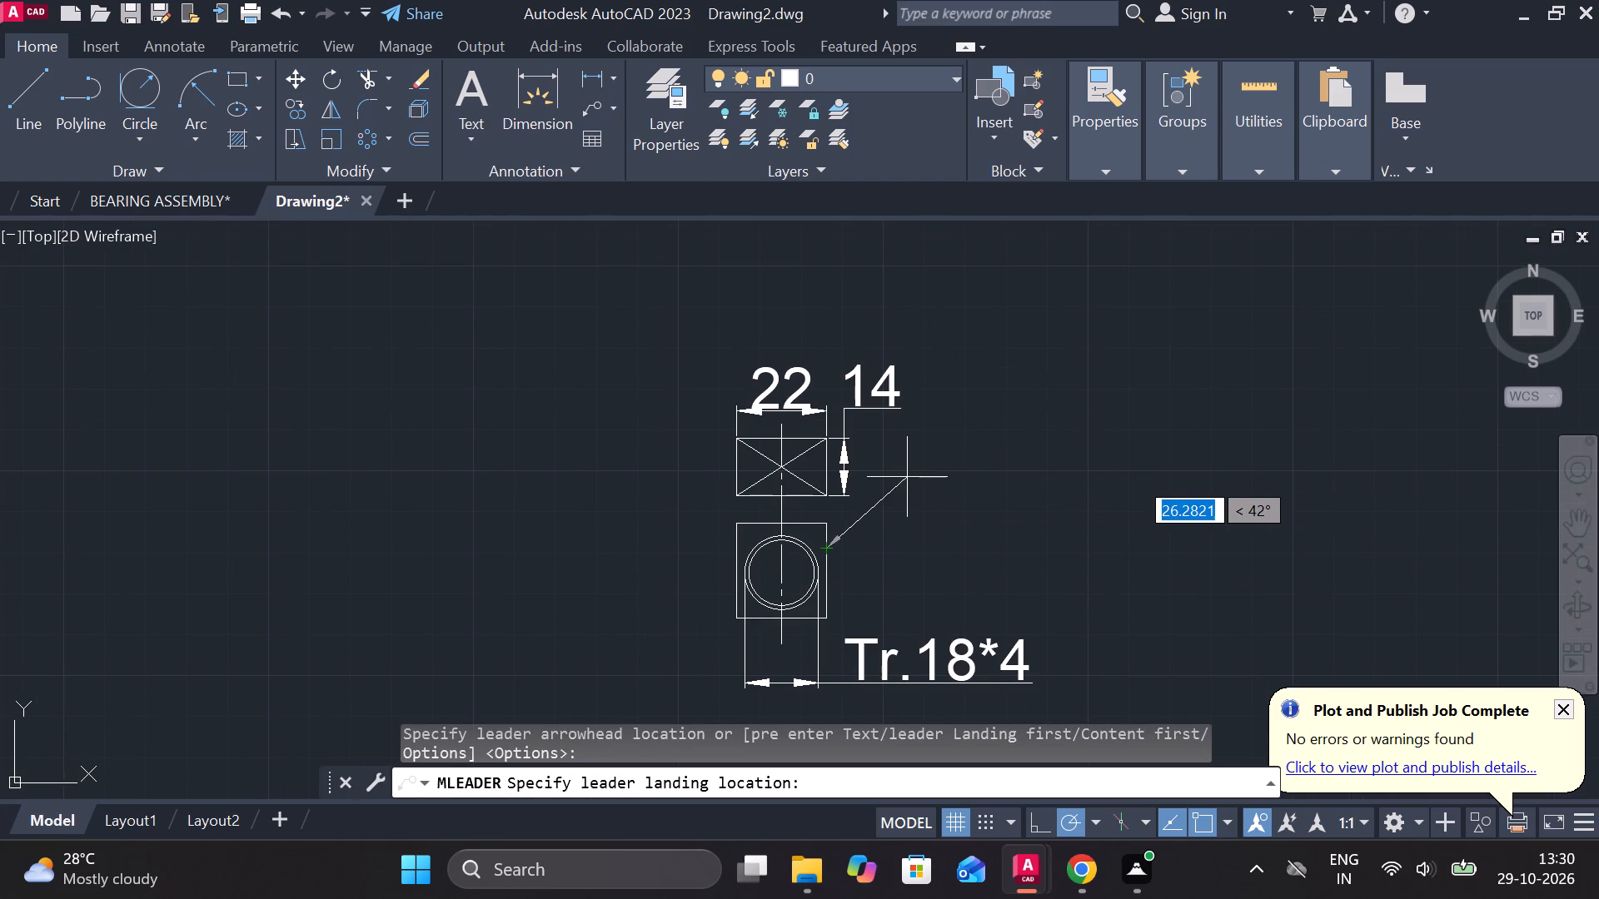
pyautogui.click(170, 101)
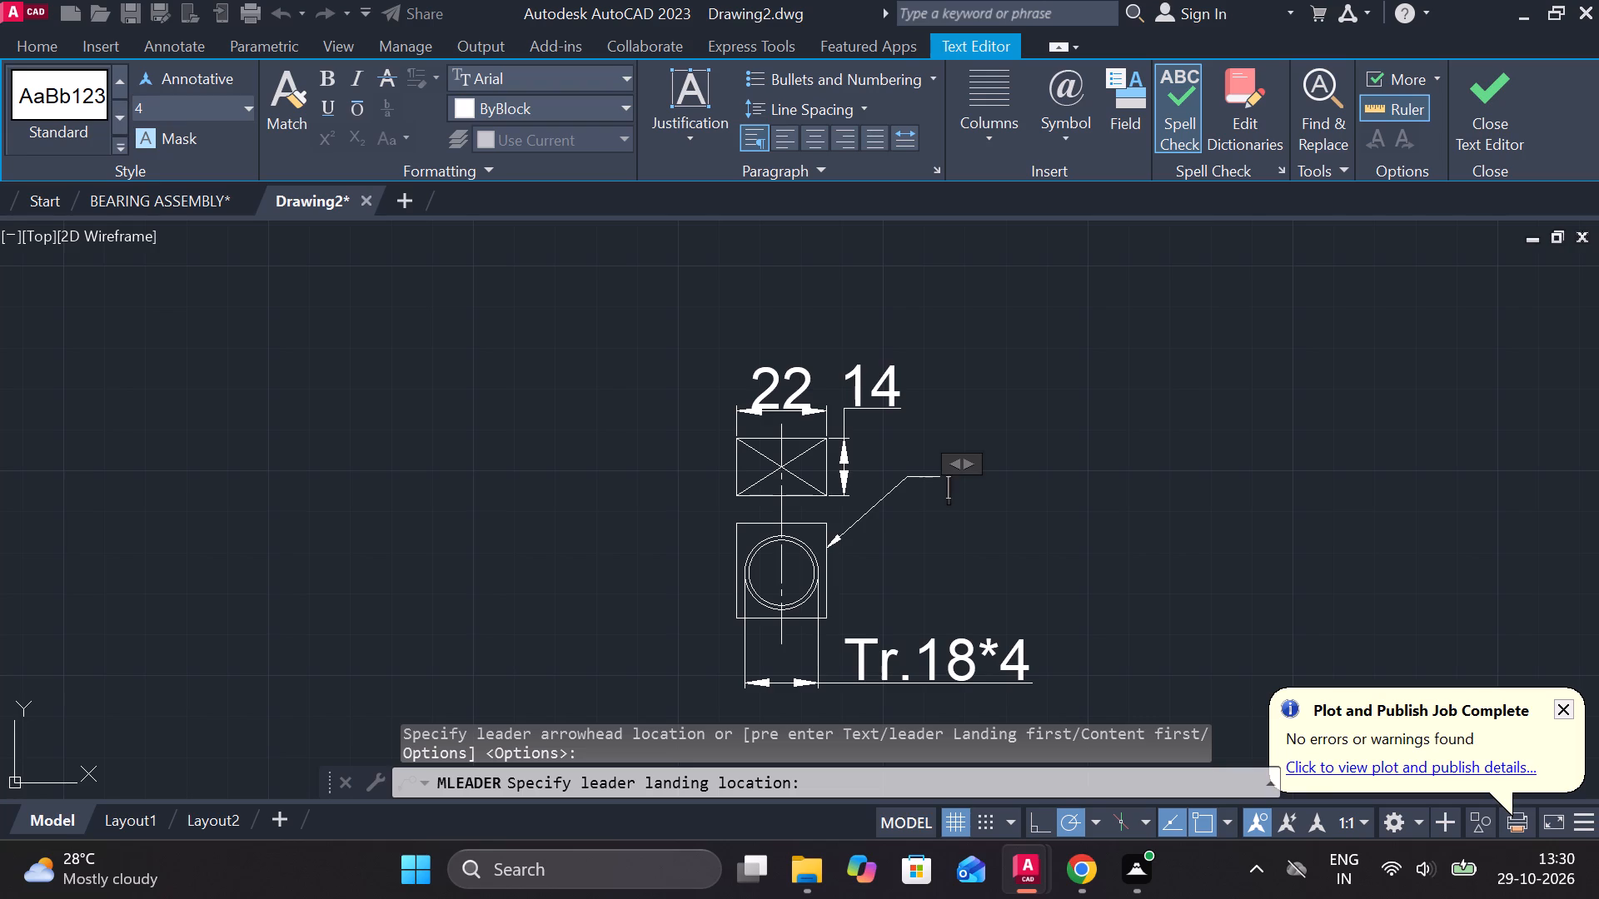
pyautogui.write('15')
pyautogui.press('Return')
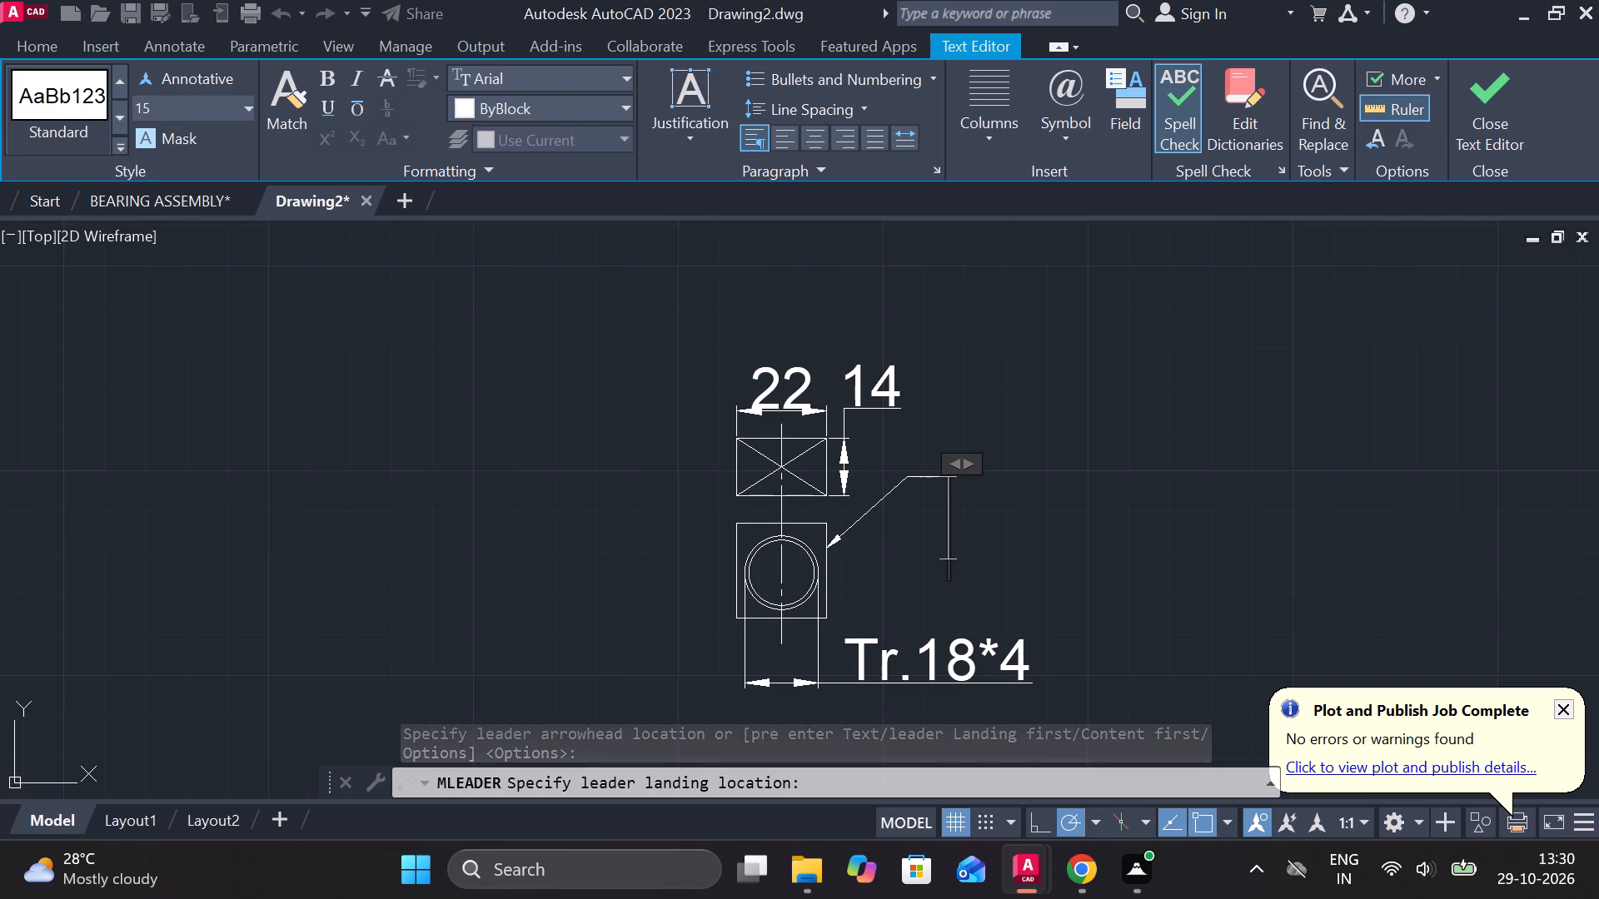
pyautogui.press('8')
pyautogui.click(1468, 104)
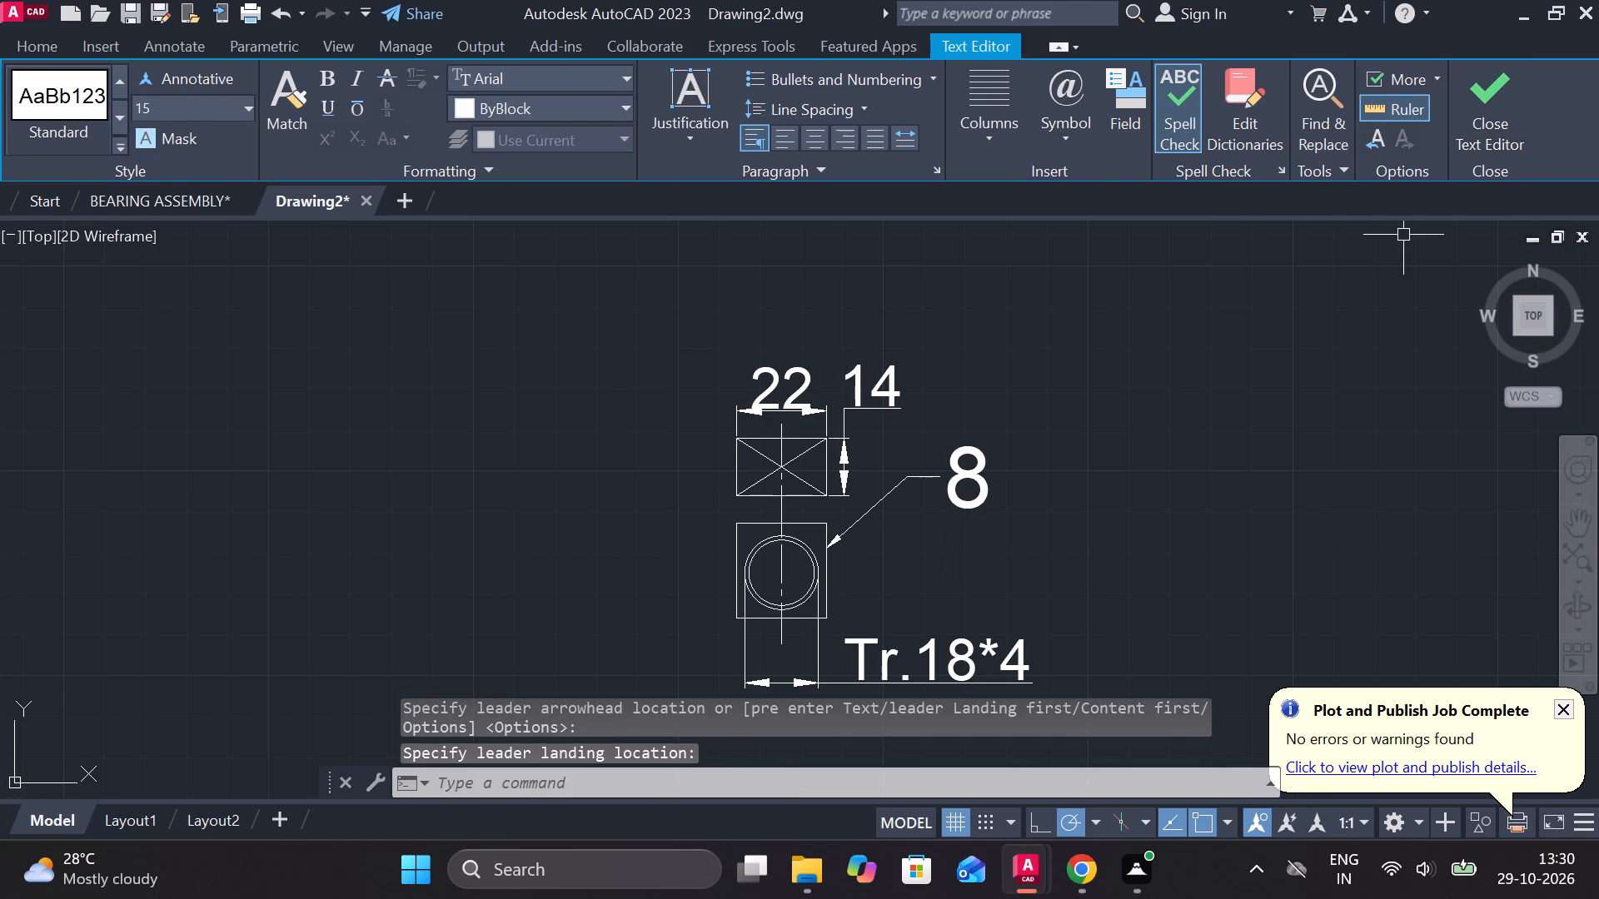
# Move both dimensioned views of part 8 with their leader to the space below and left of part 7.
pyautogui.scroll(-1, 1162, 353)
pyautogui.click(864, 350)
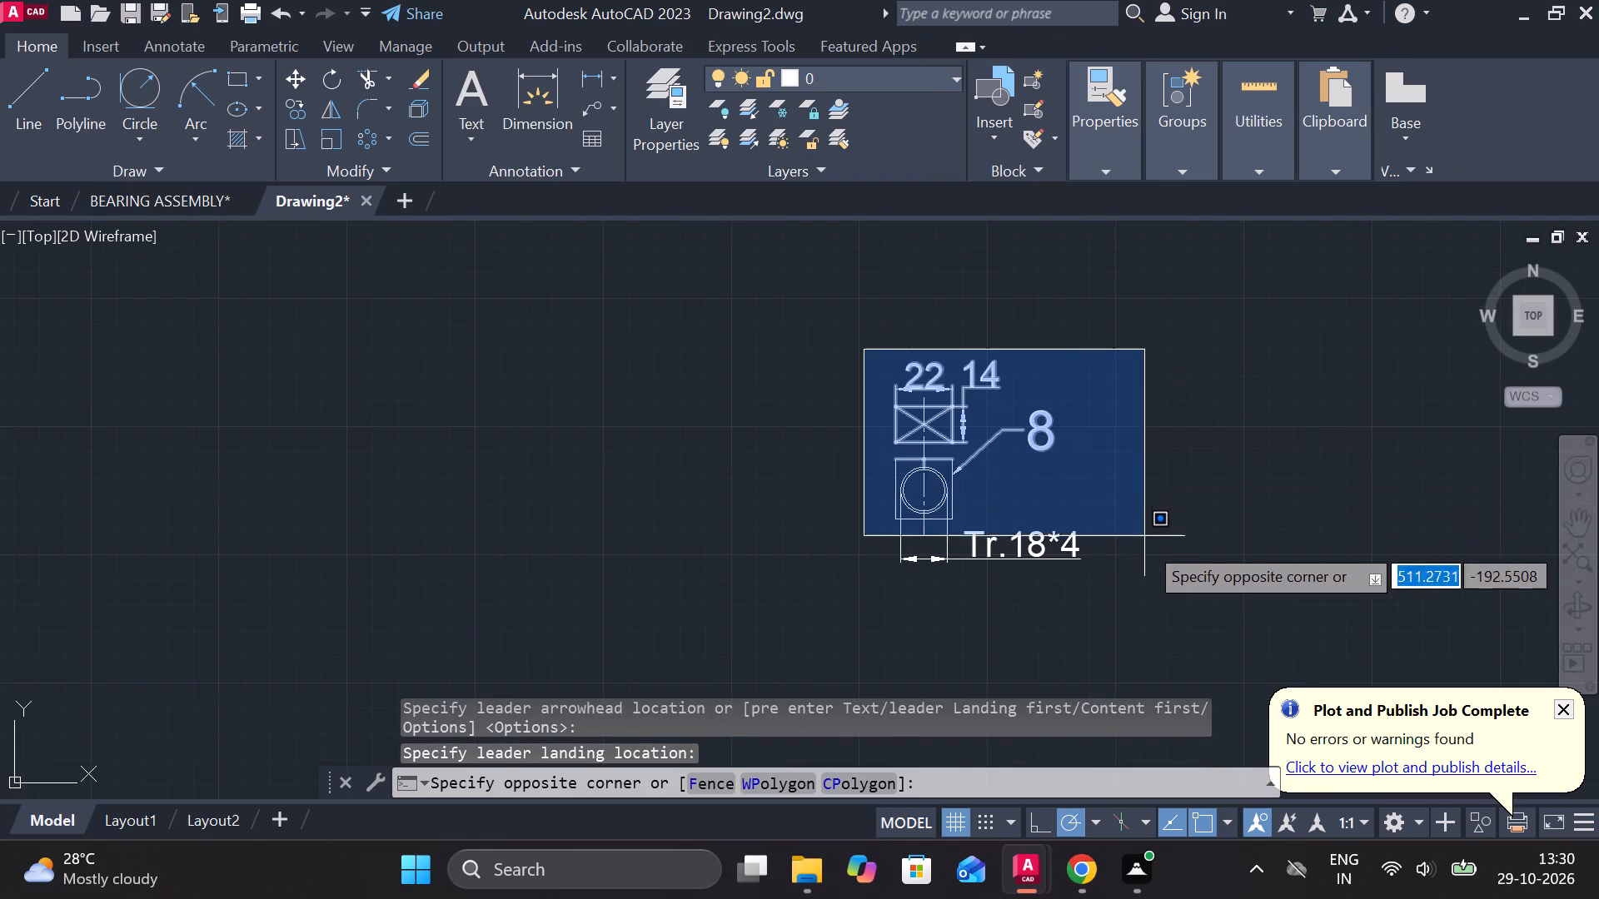
pyautogui.click(1158, 601)
pyautogui.press('m')
pyautogui.press('Return')
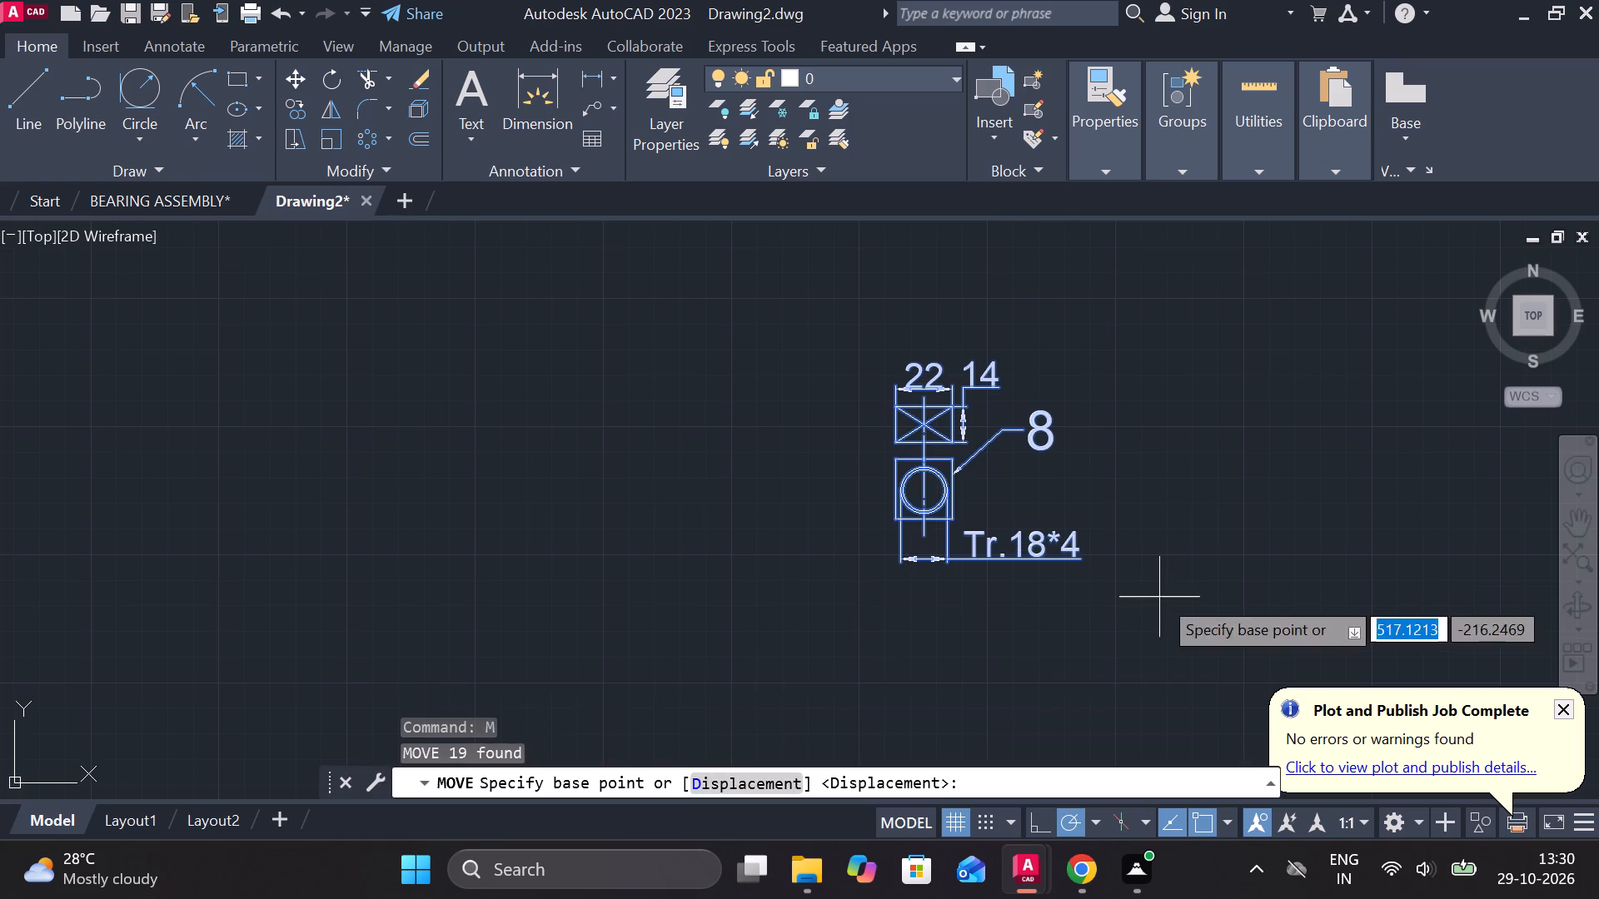
pyautogui.click(1142, 559)
pyautogui.scroll(-2, 1188, 510)
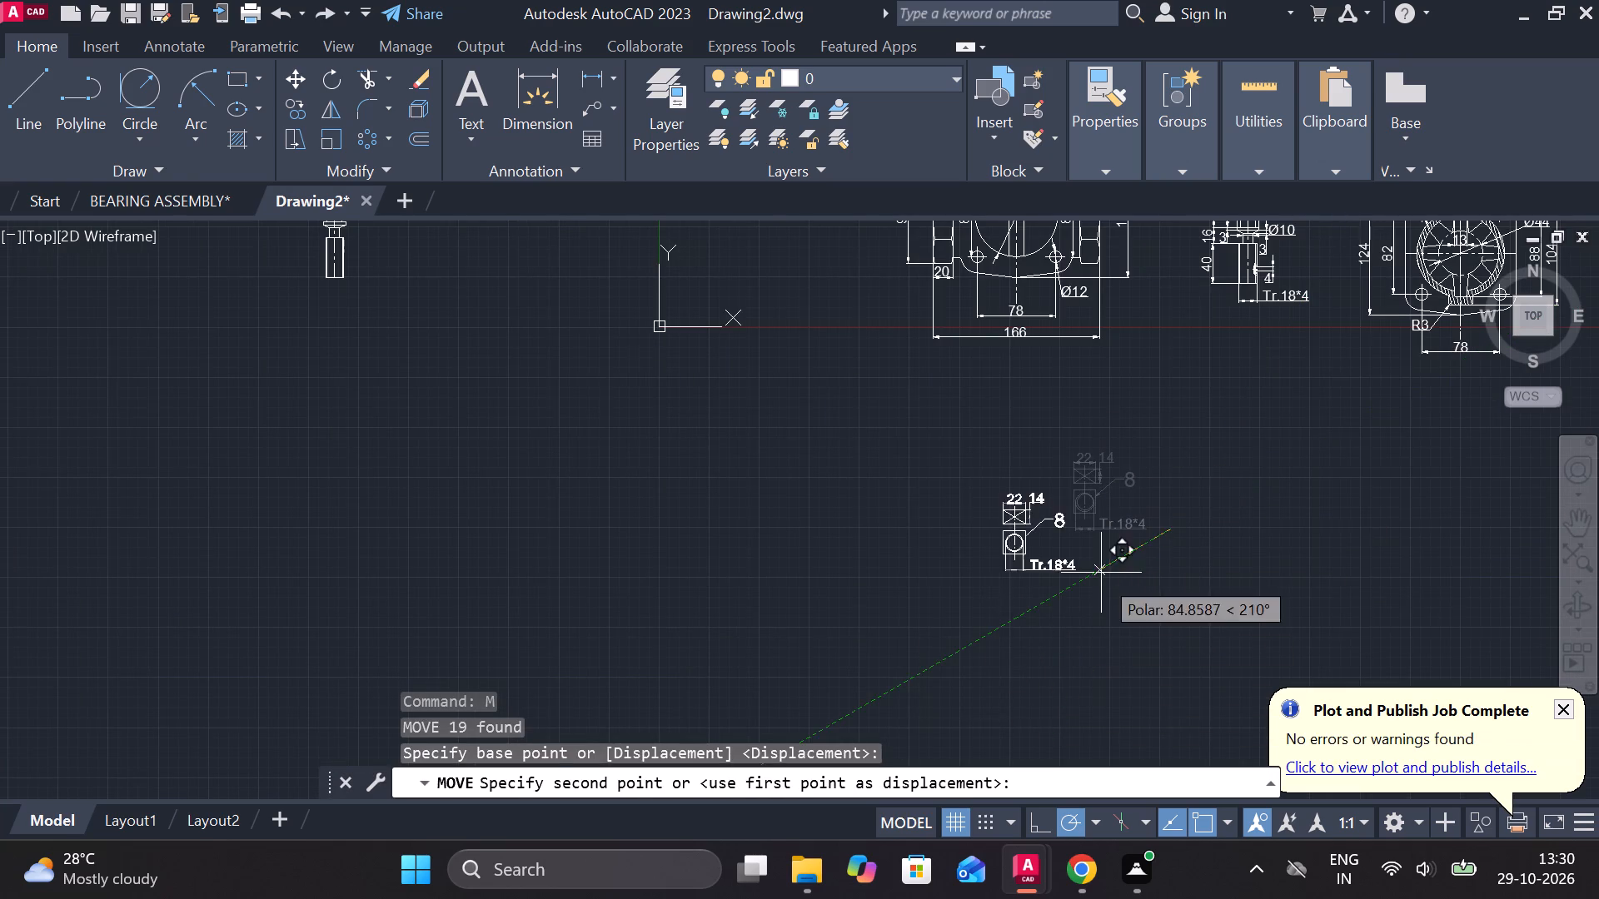
pyautogui.moveTo(1101, 573); pyautogui.dragTo(821, 777, button='middle')
pyautogui.scroll(2, 1078, 549)
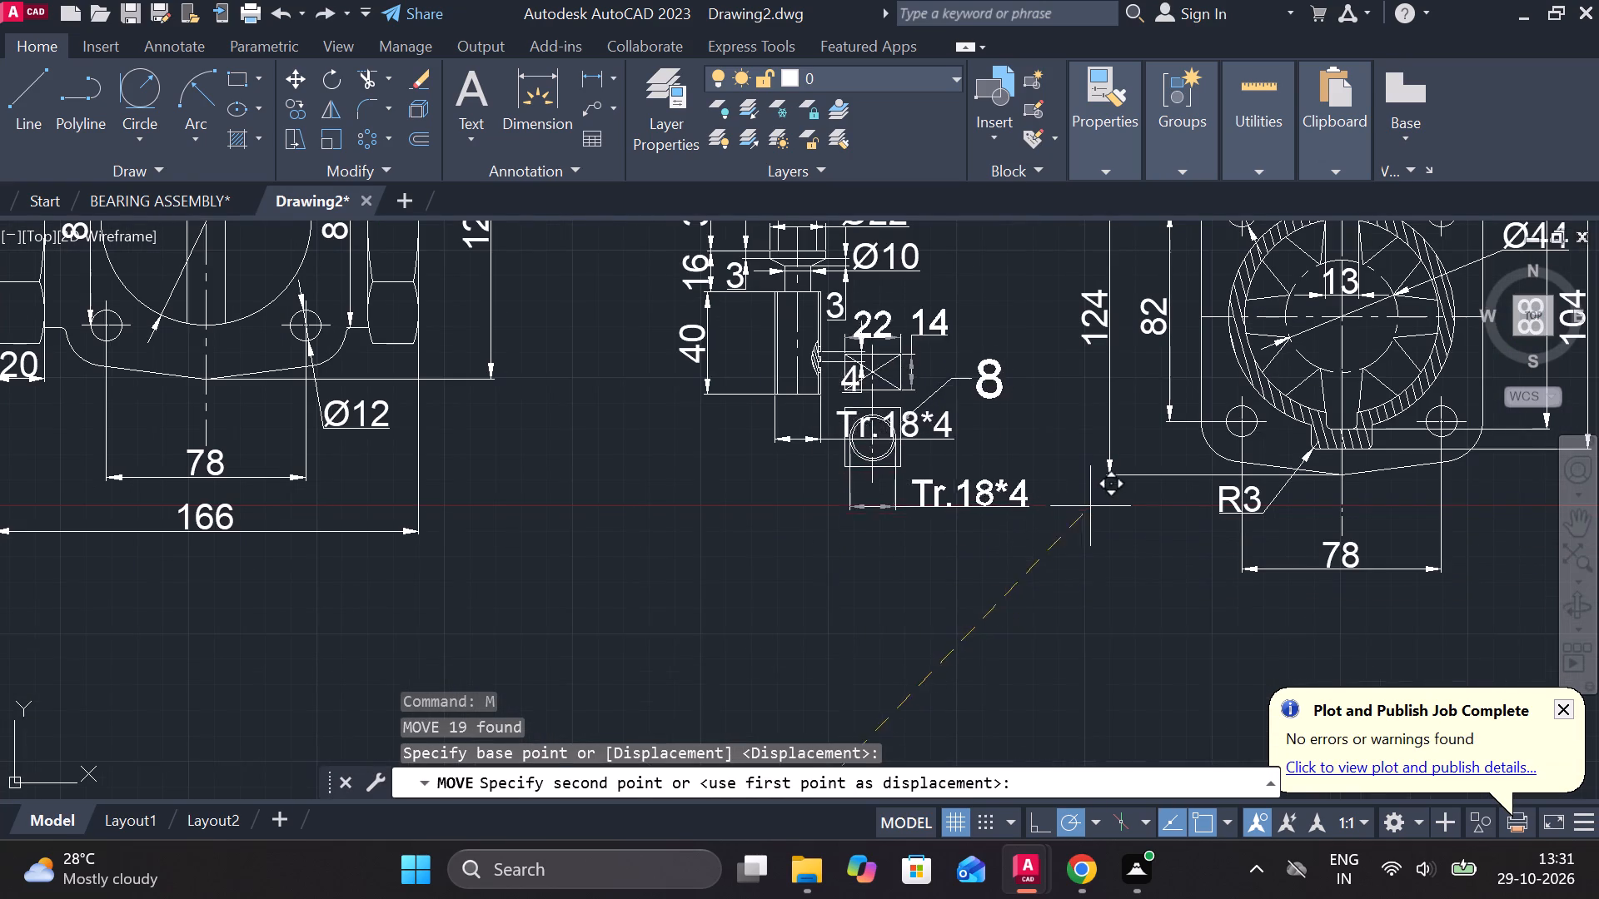
pyautogui.click(790, 599)
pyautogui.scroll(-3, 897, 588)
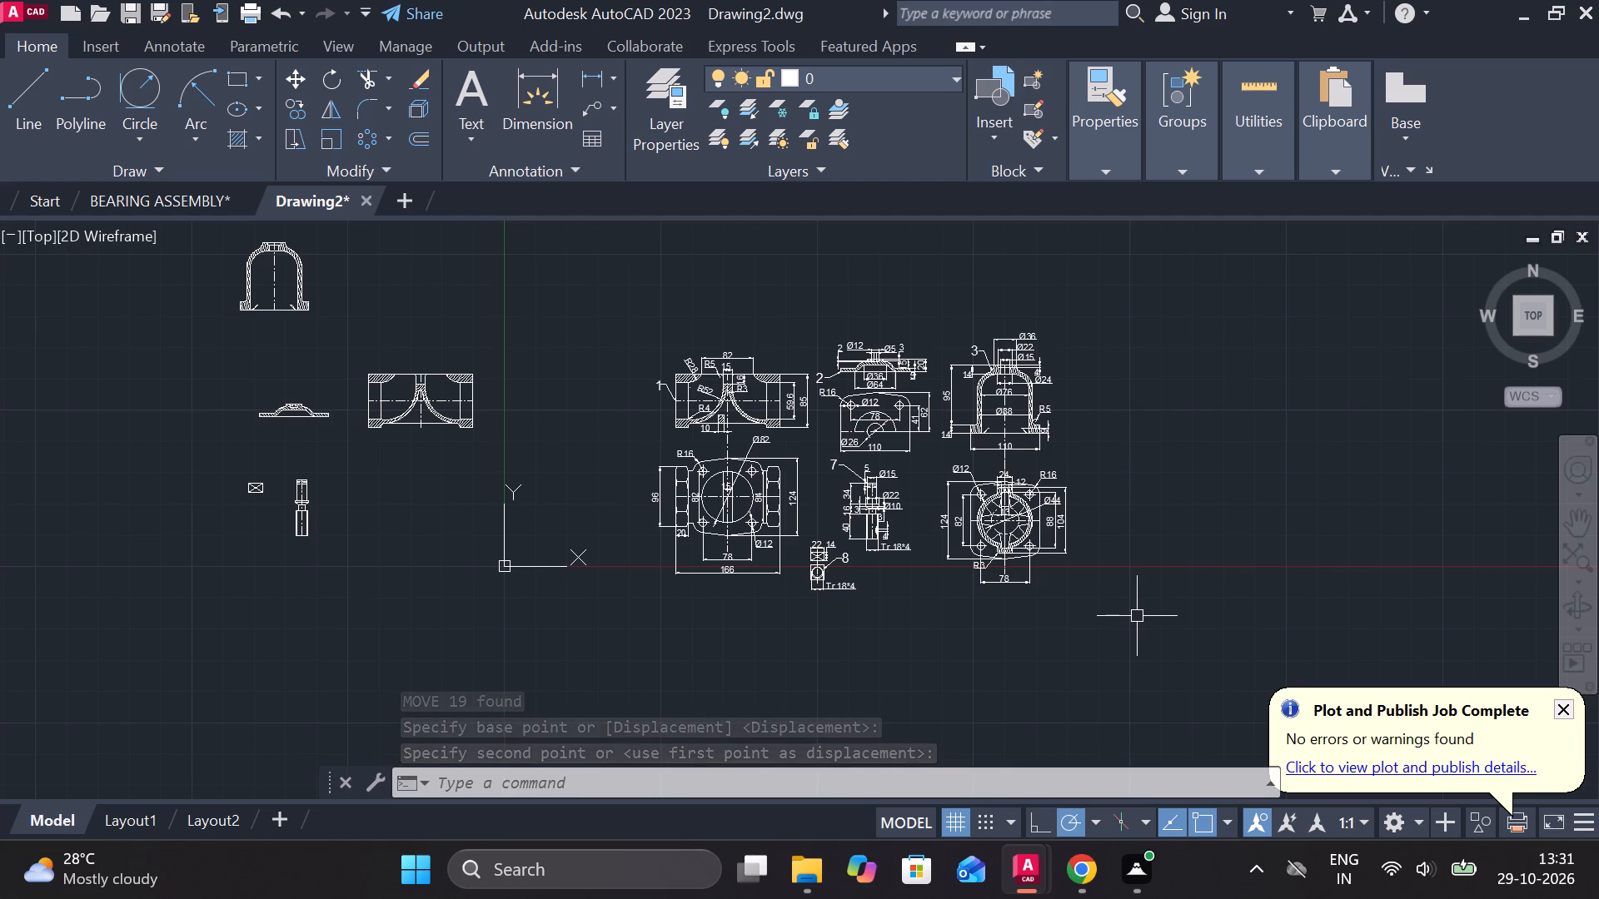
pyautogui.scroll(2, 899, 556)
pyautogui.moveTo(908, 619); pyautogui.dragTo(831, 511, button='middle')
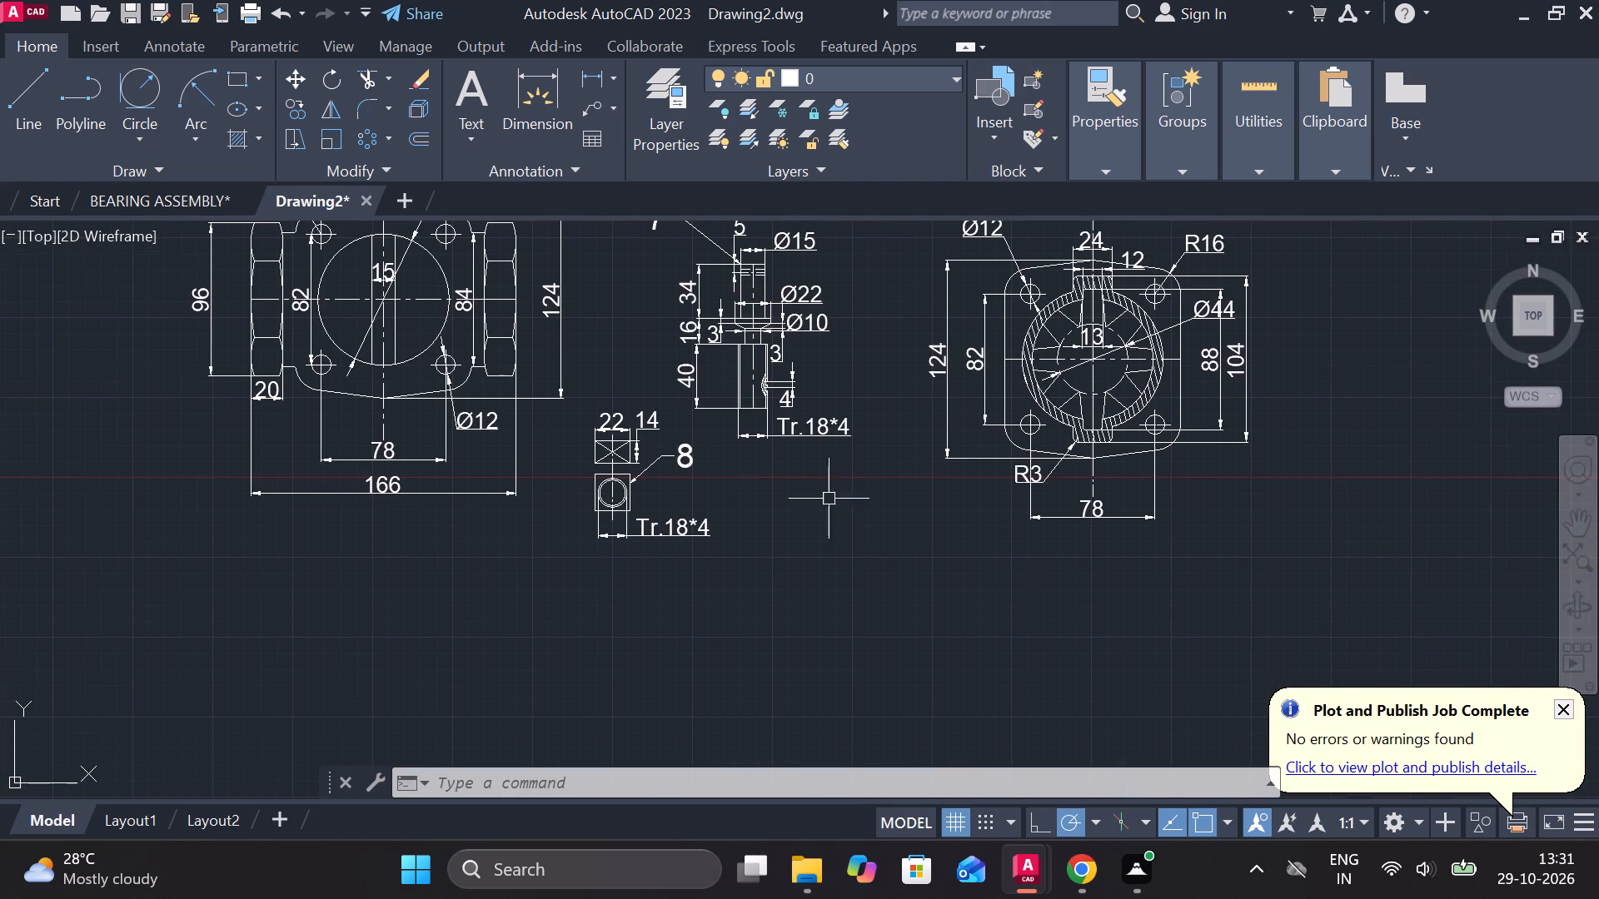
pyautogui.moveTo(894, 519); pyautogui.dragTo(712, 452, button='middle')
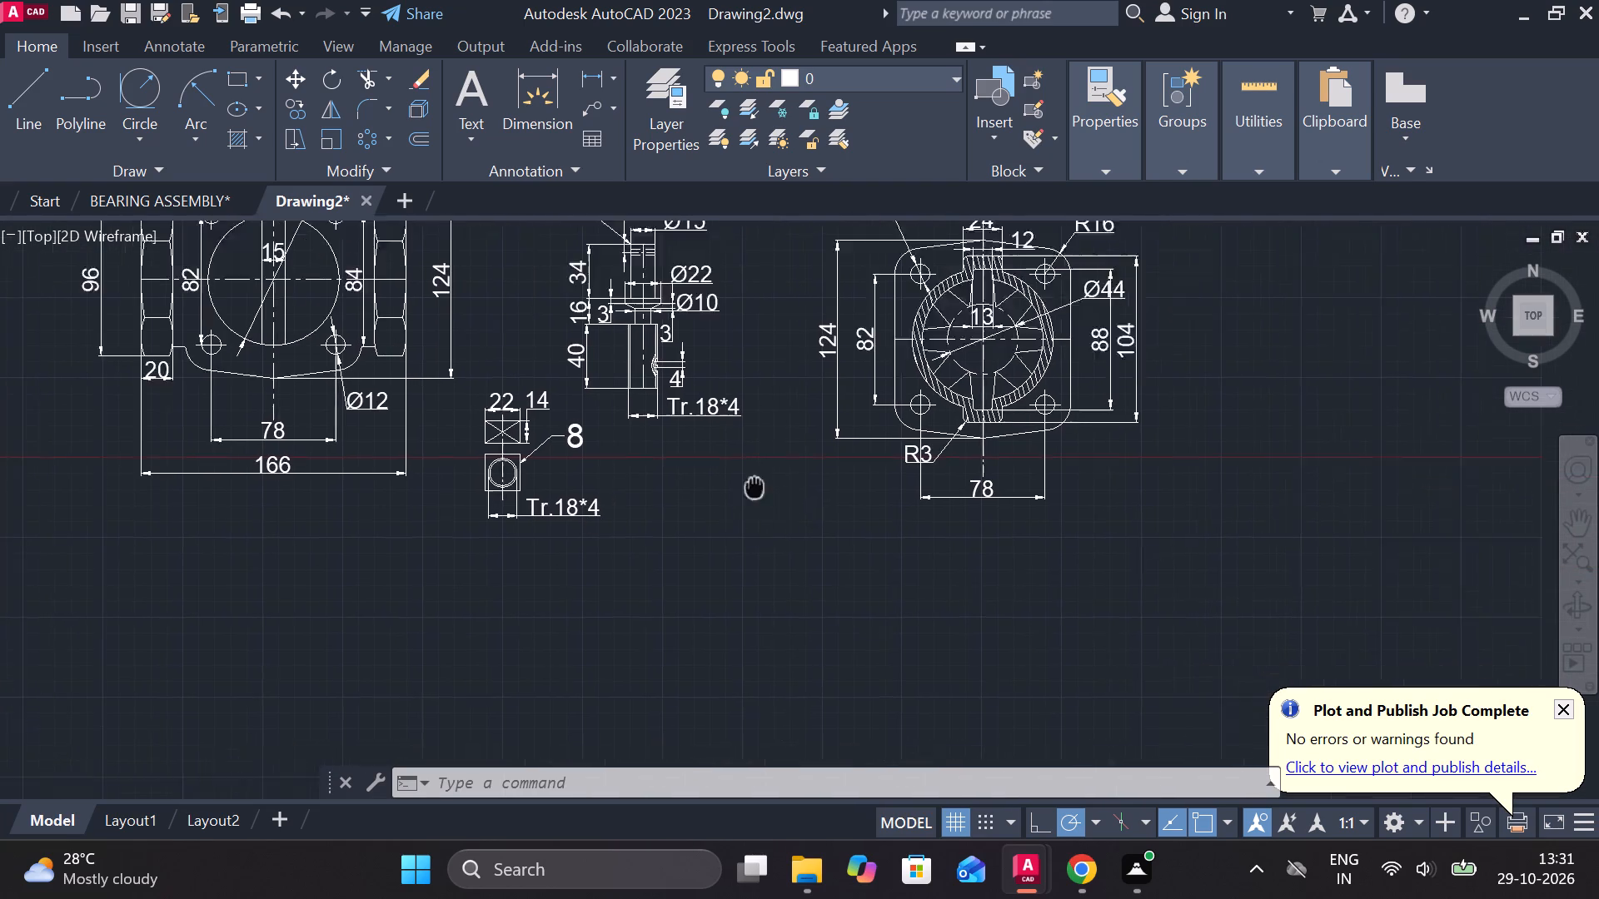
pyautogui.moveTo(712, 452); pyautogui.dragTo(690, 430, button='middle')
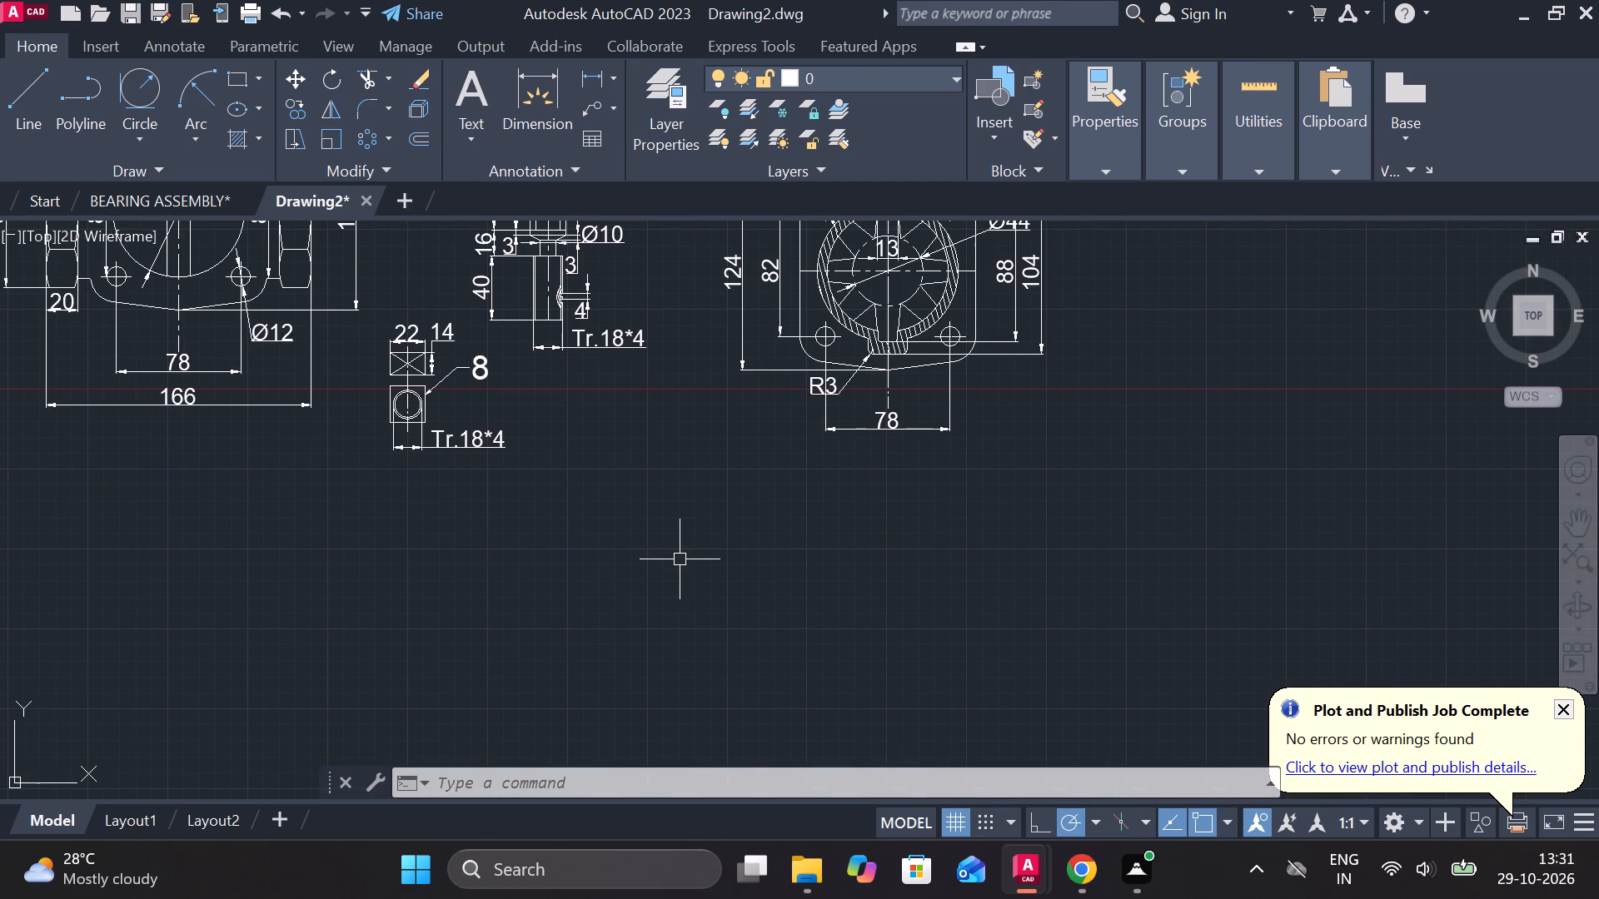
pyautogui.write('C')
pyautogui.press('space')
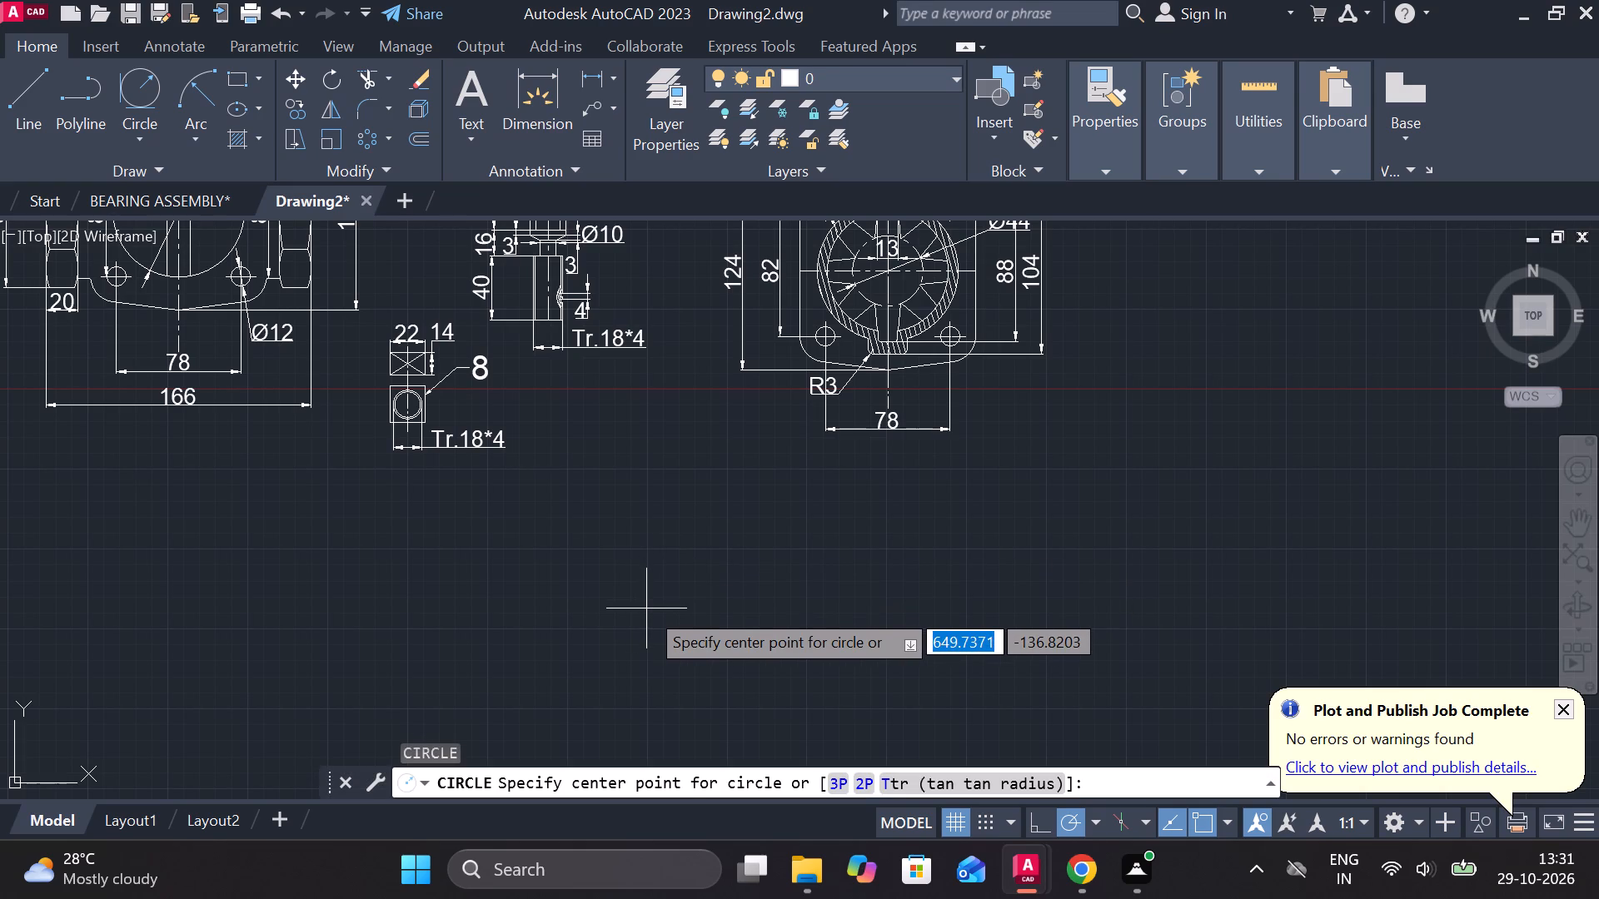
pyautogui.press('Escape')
# Draw a closed rectangle of lines, 12 wide by 2 high, in the empty space below the dimensioned views.
pyautogui.press('l')
pyautogui.press('Return')
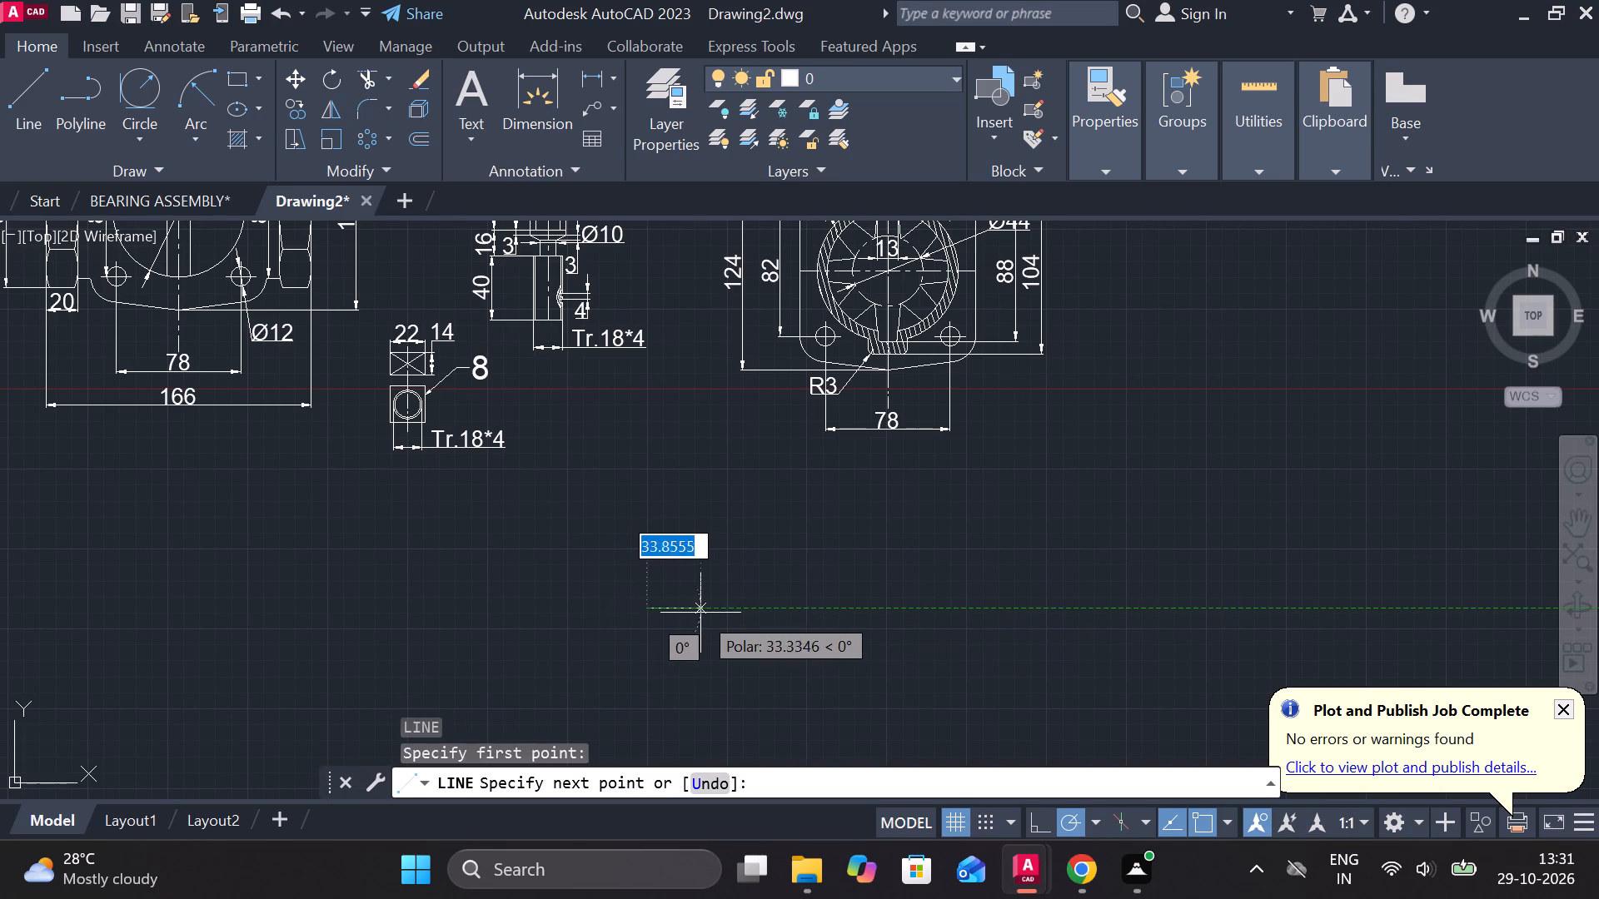
pyautogui.write('12')
pyautogui.press('space')
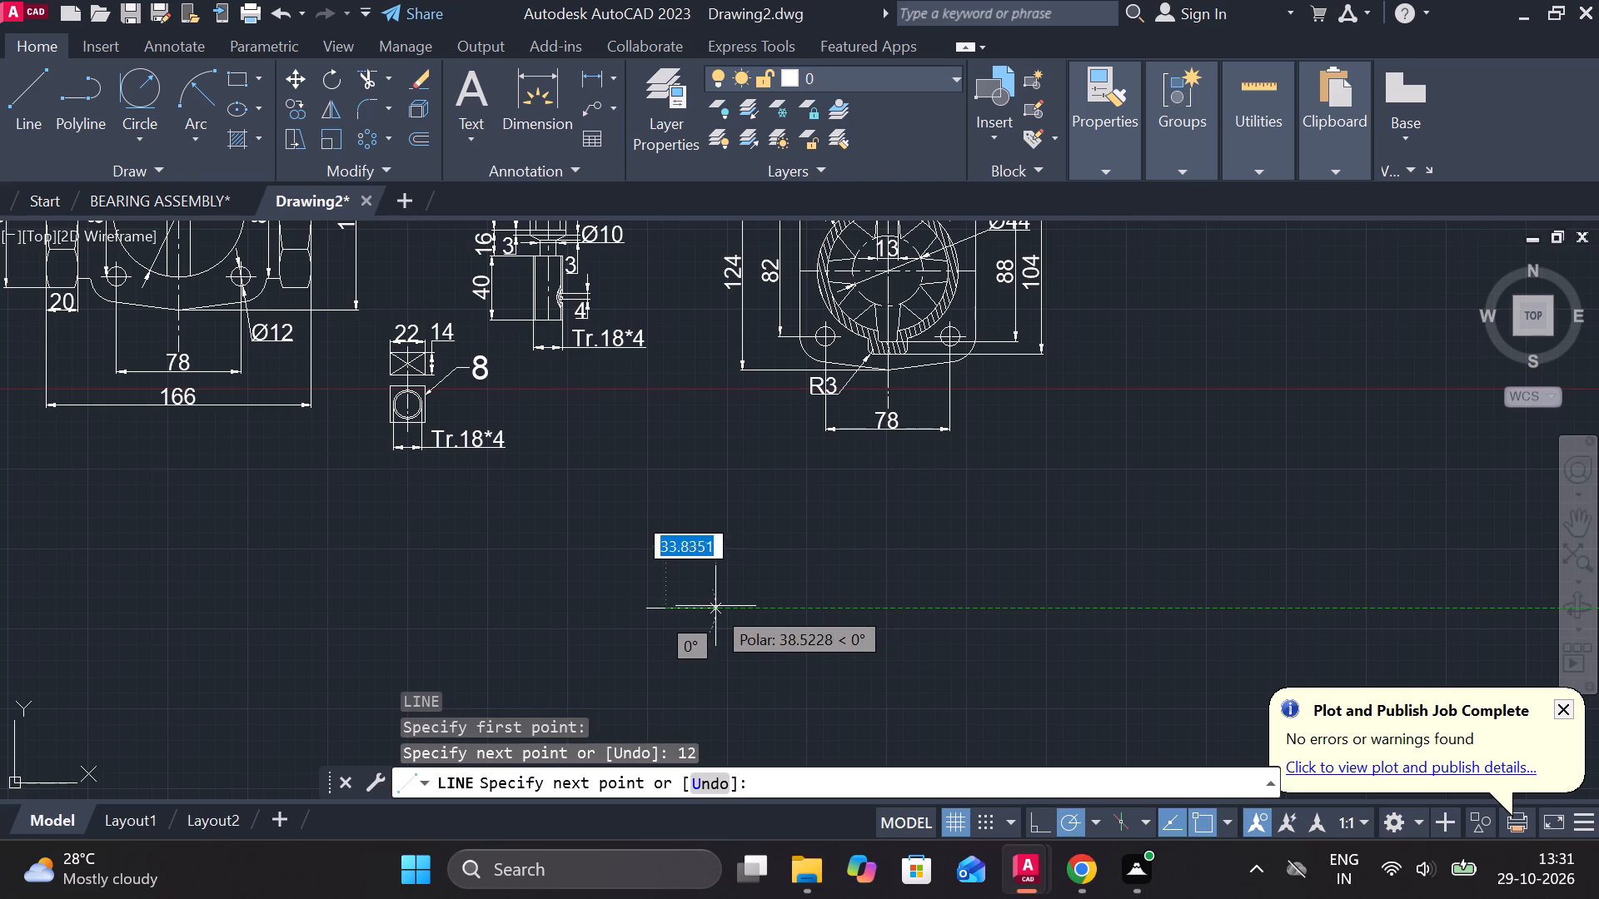
pyautogui.scroll(3, 649, 616)
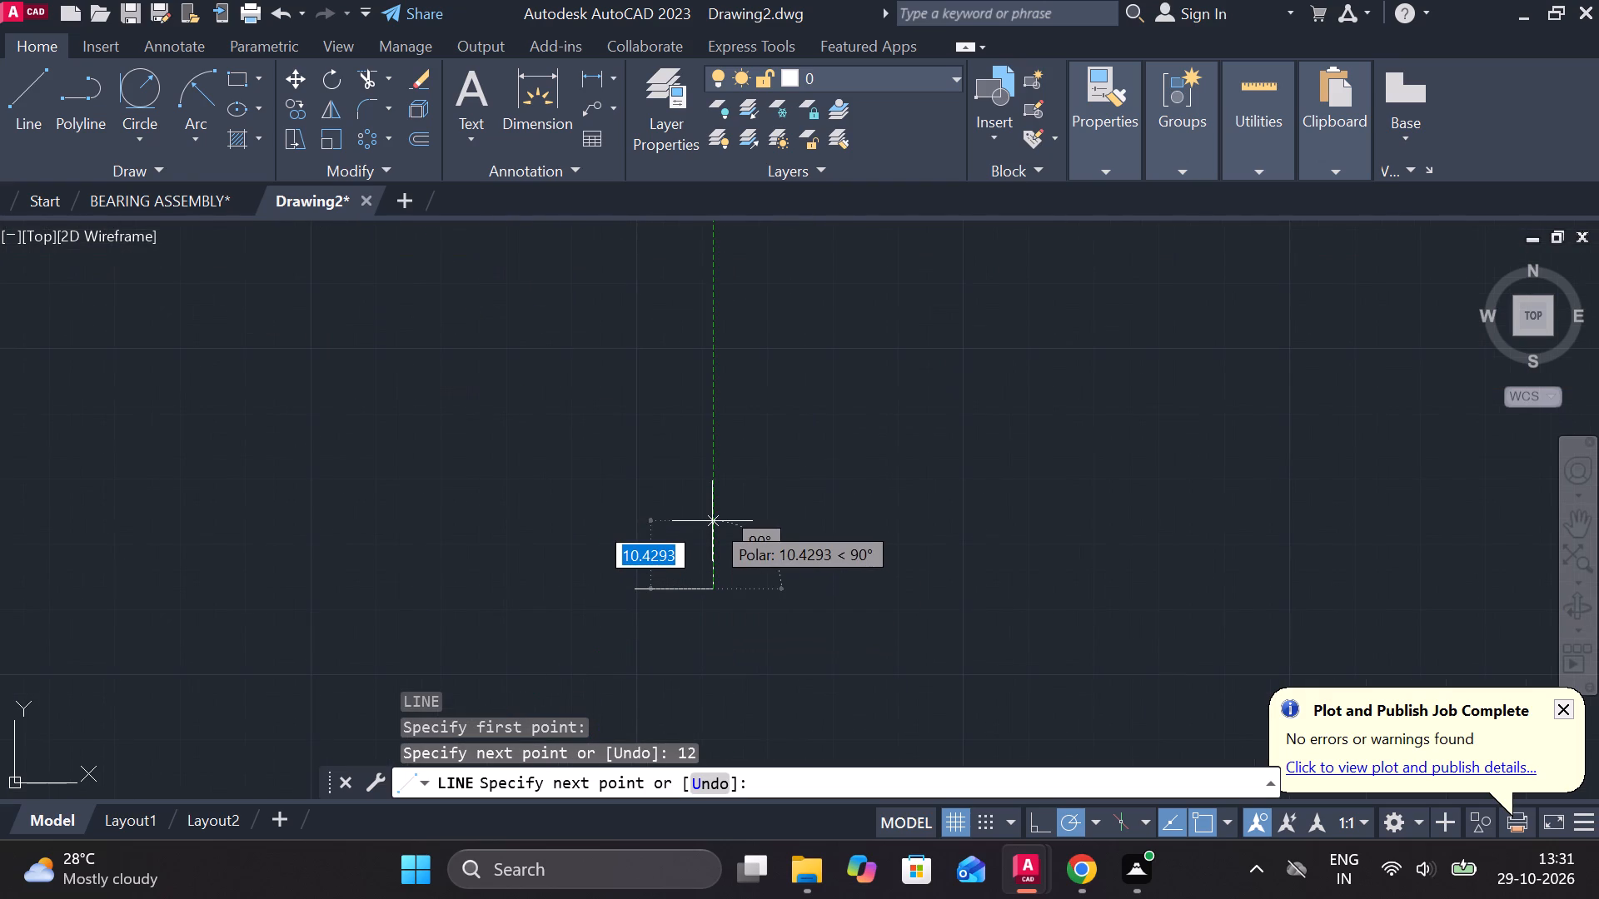
pyautogui.write('2')
pyautogui.press('space')
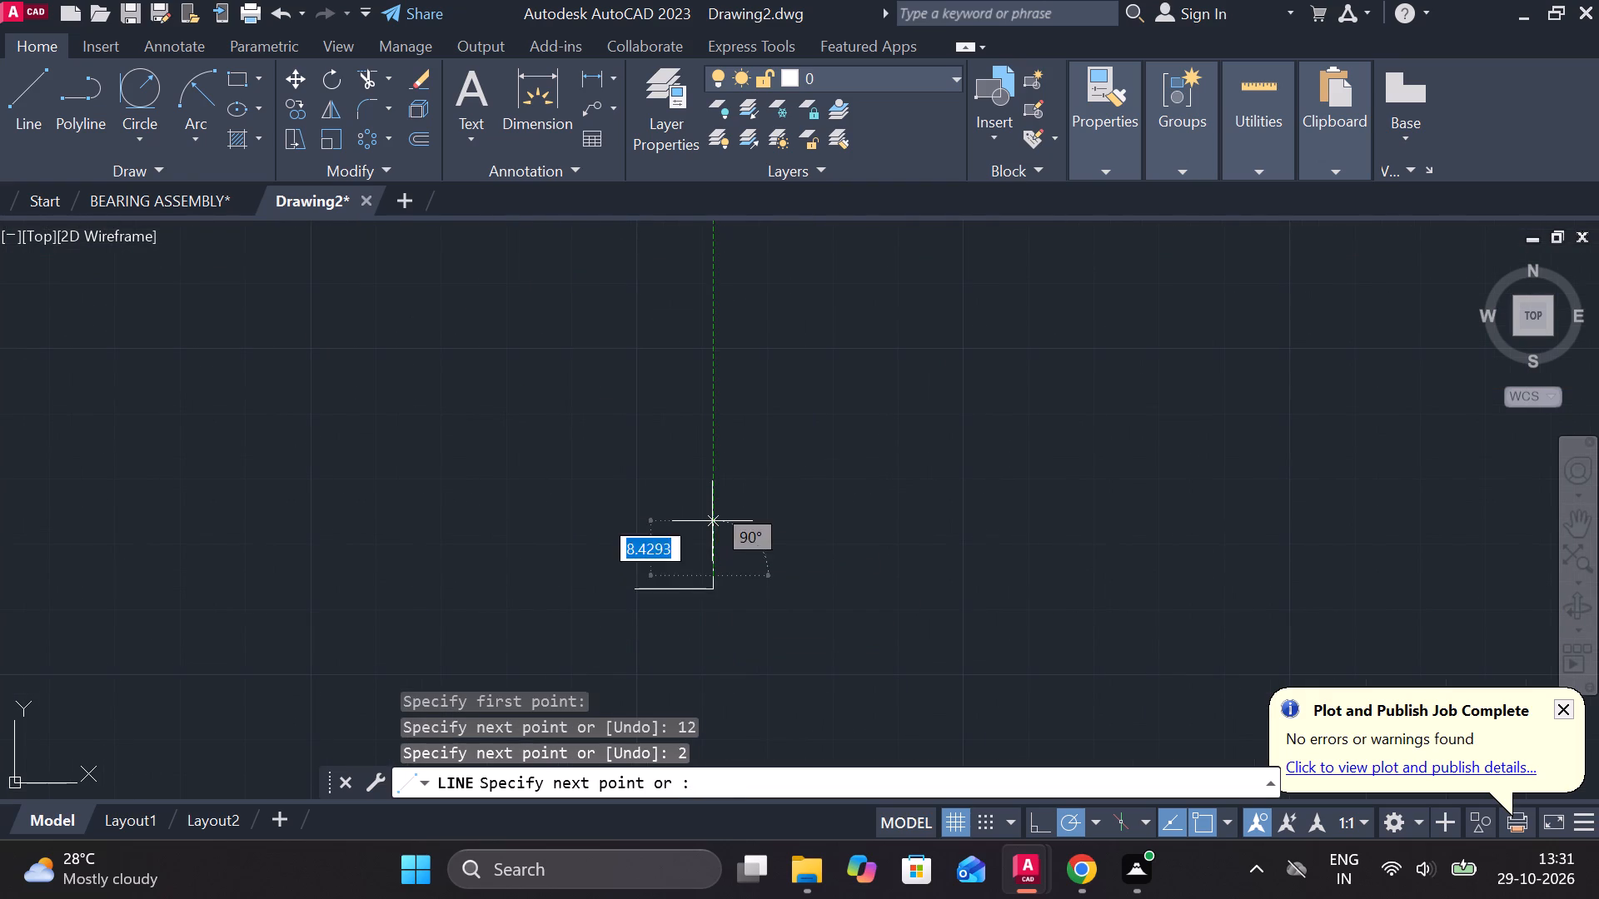
pyautogui.write('12')
pyautogui.press('space')
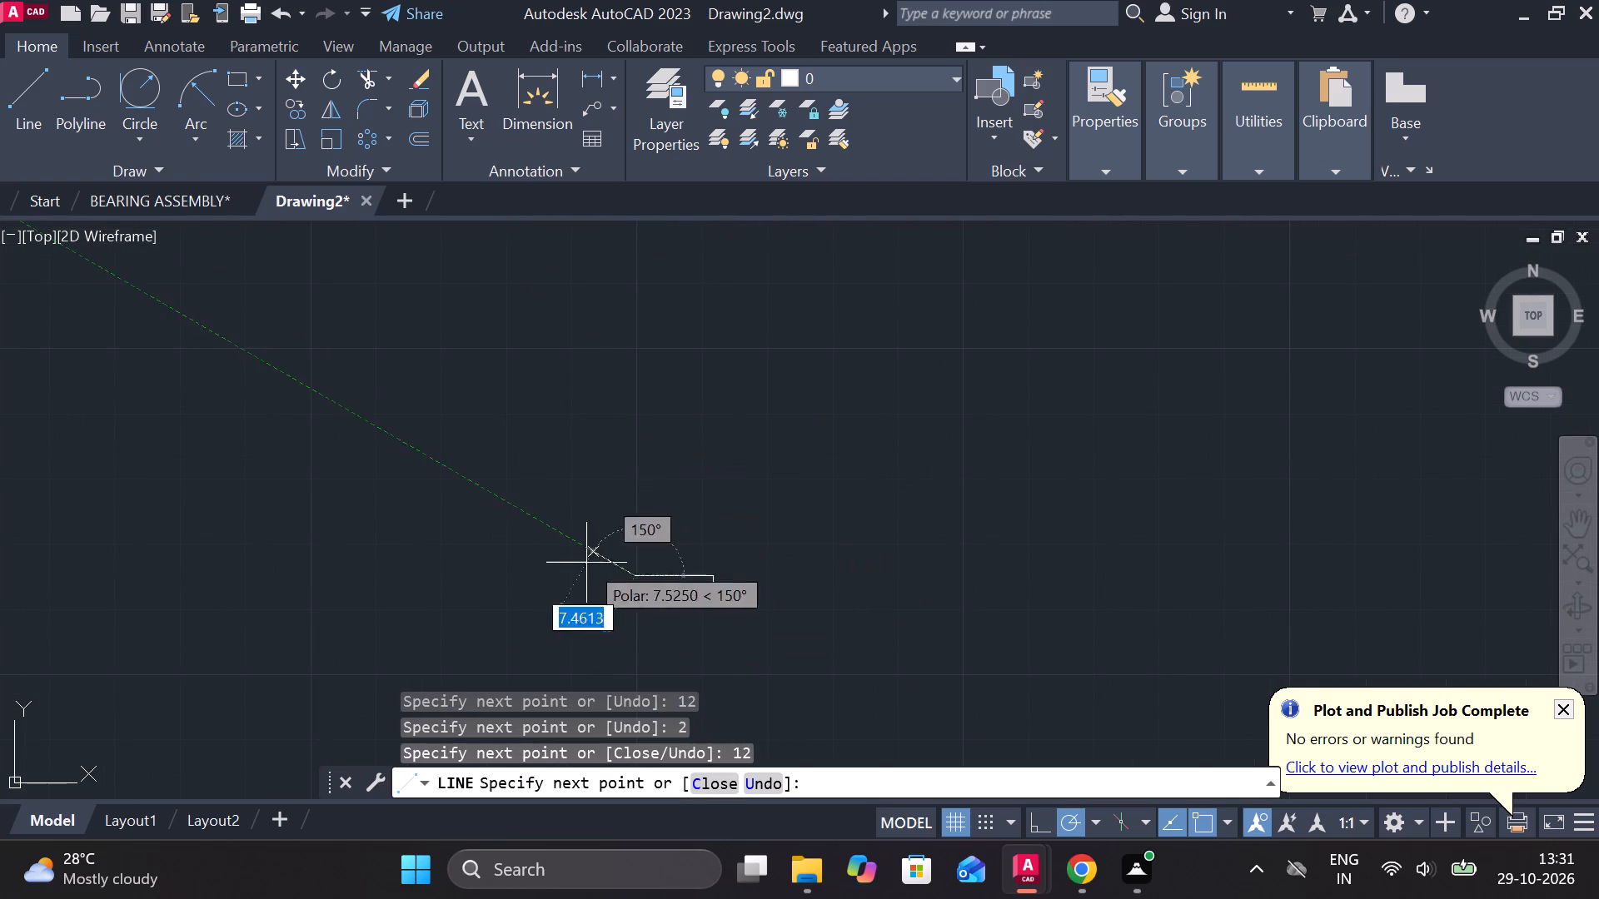
pyautogui.write('2')
pyautogui.press('space')
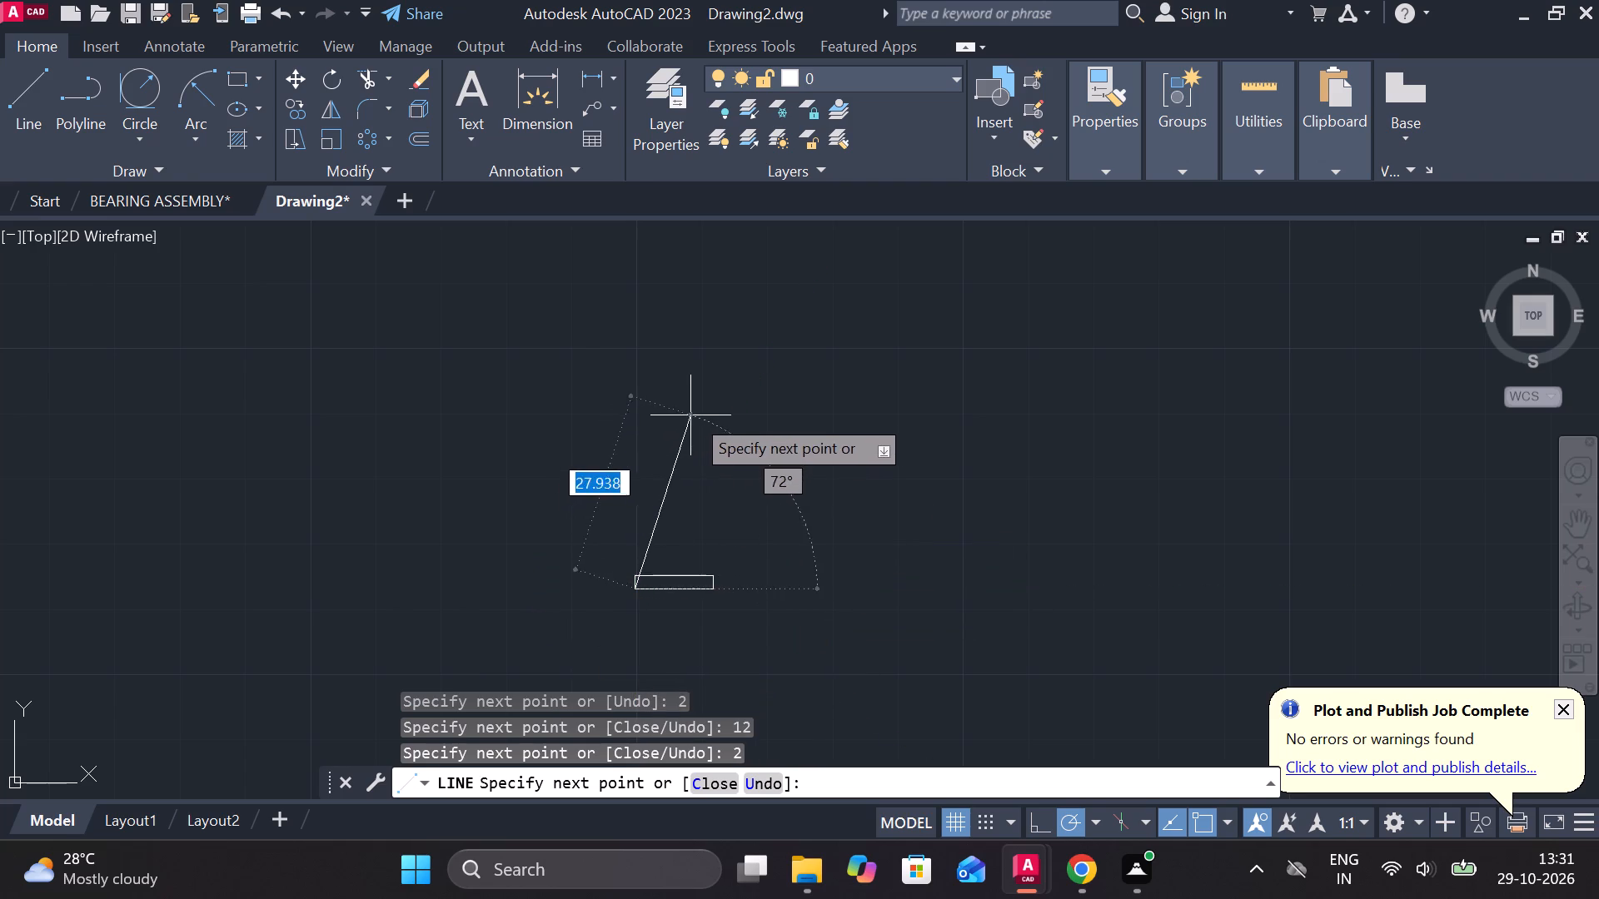
pyautogui.press('Escape')
# Draw connected lines from the midpoint of the rectangle's top edge: 10 up, 2.5 to the right, and back down to the edge.
pyautogui.press('l')
pyautogui.press('Return')
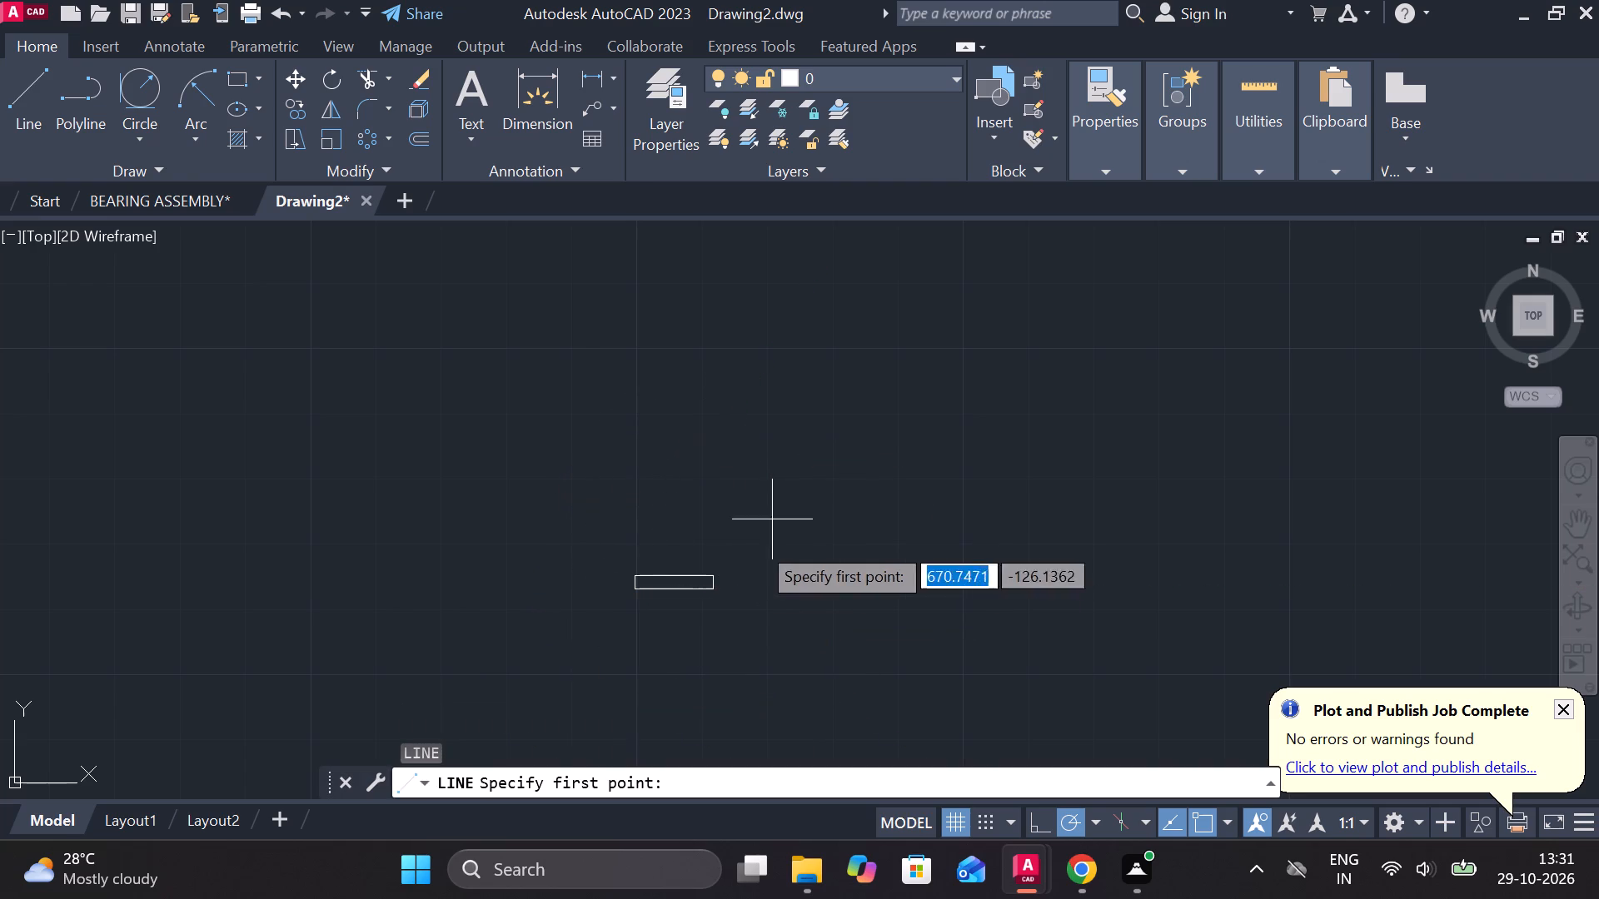
pyautogui.scroll(1, 707, 556)
pyautogui.click(658, 589)
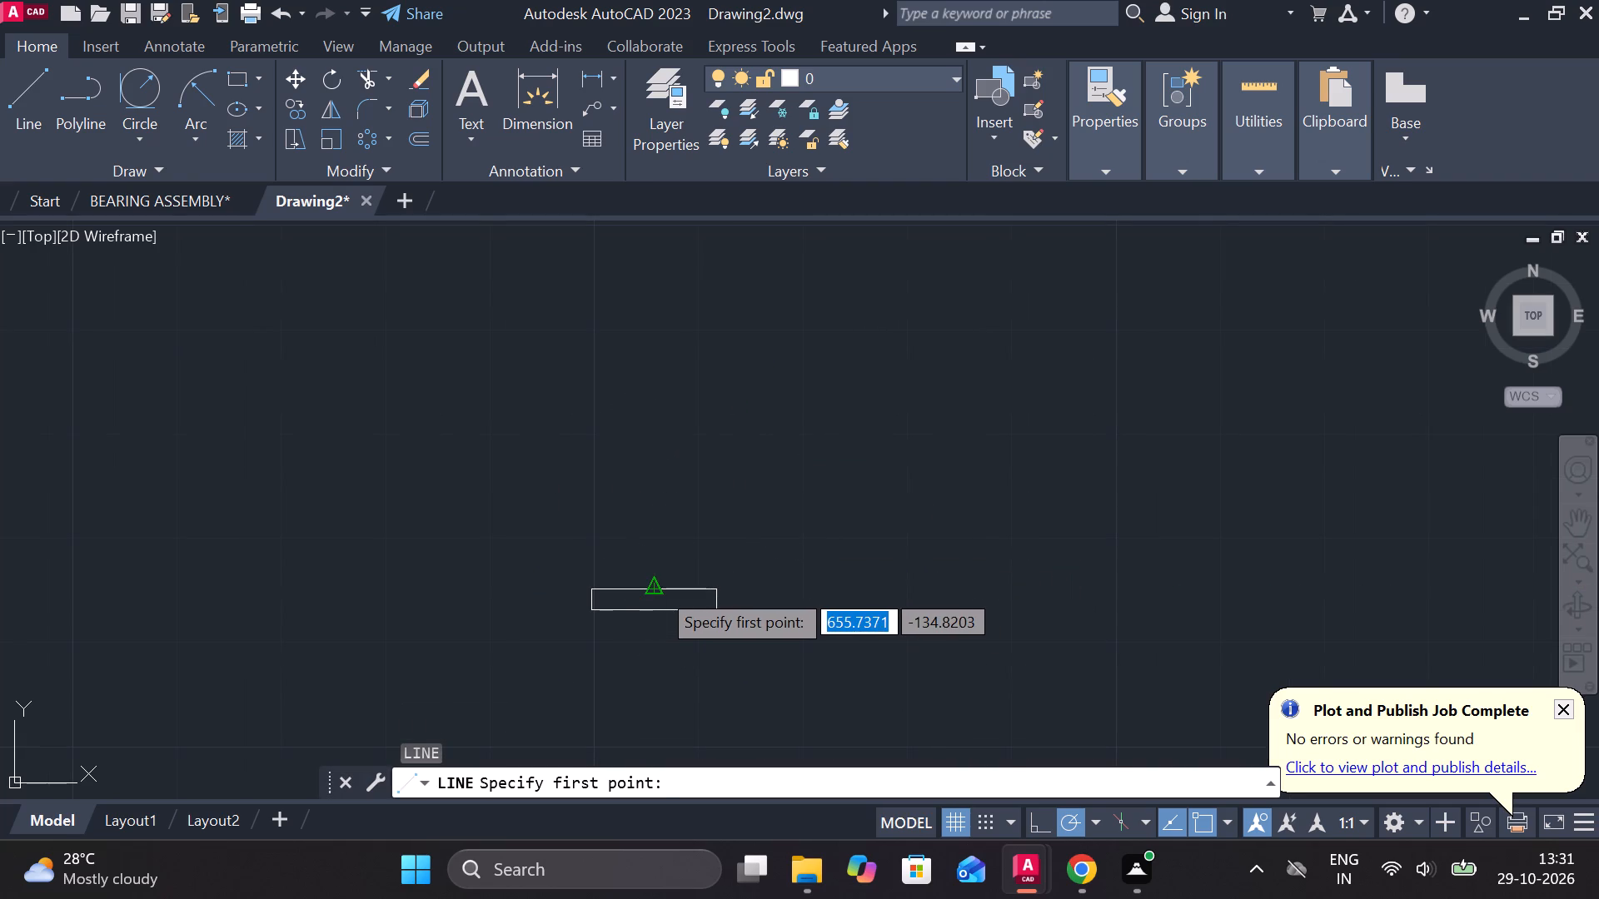
pyautogui.press('1')
pyautogui.press('0')
pyautogui.press('Return')
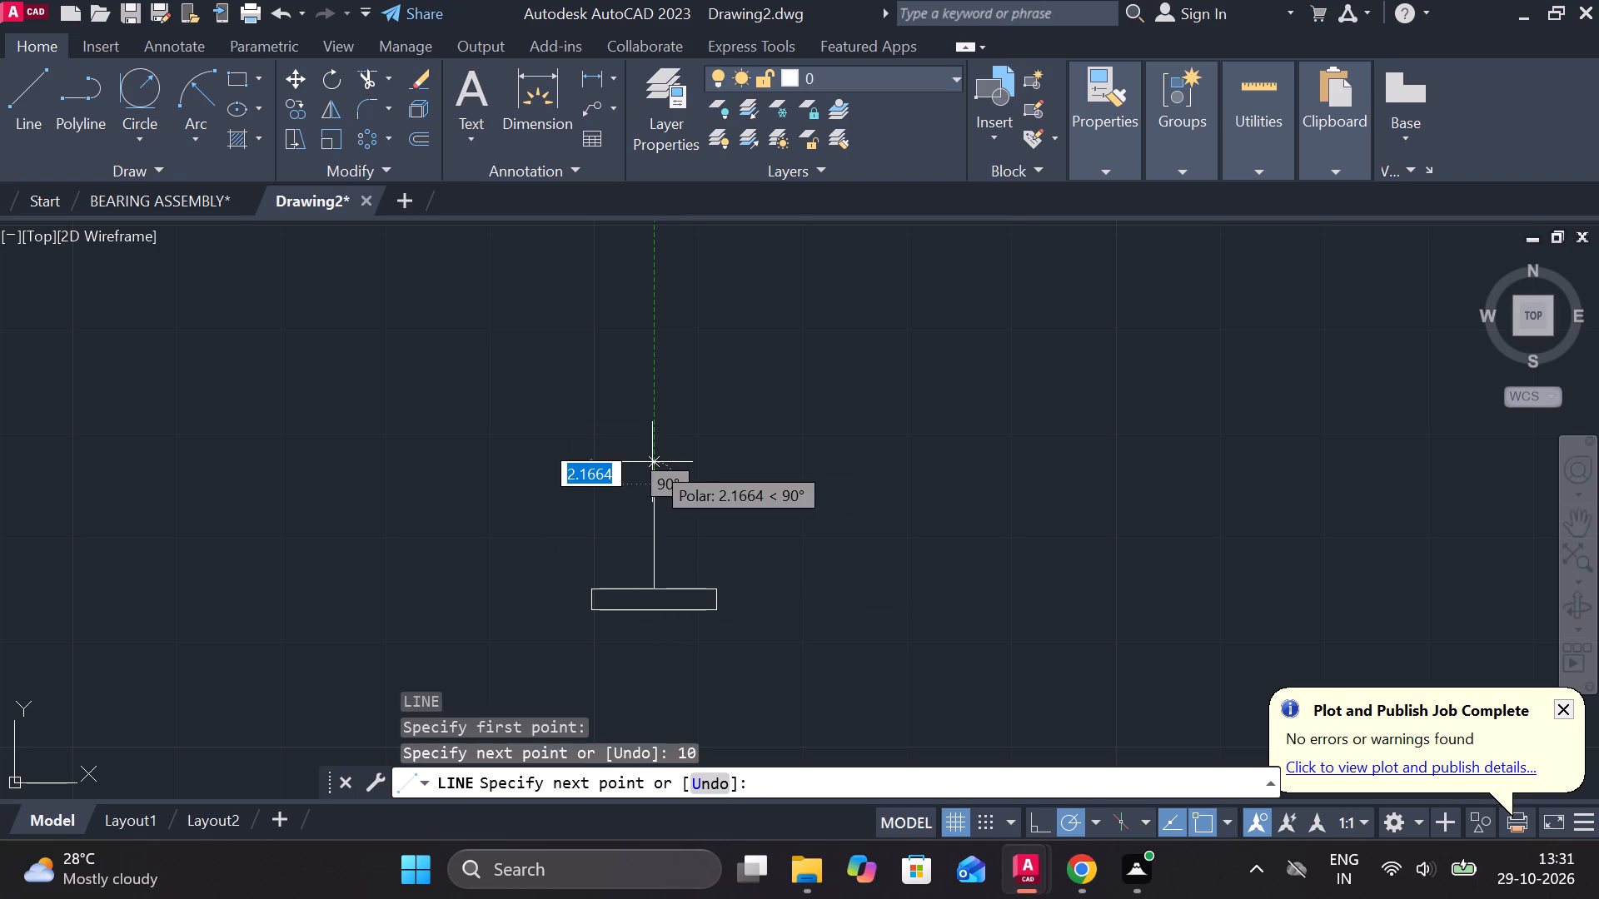
pyautogui.write('2.5')
pyautogui.press('Return')
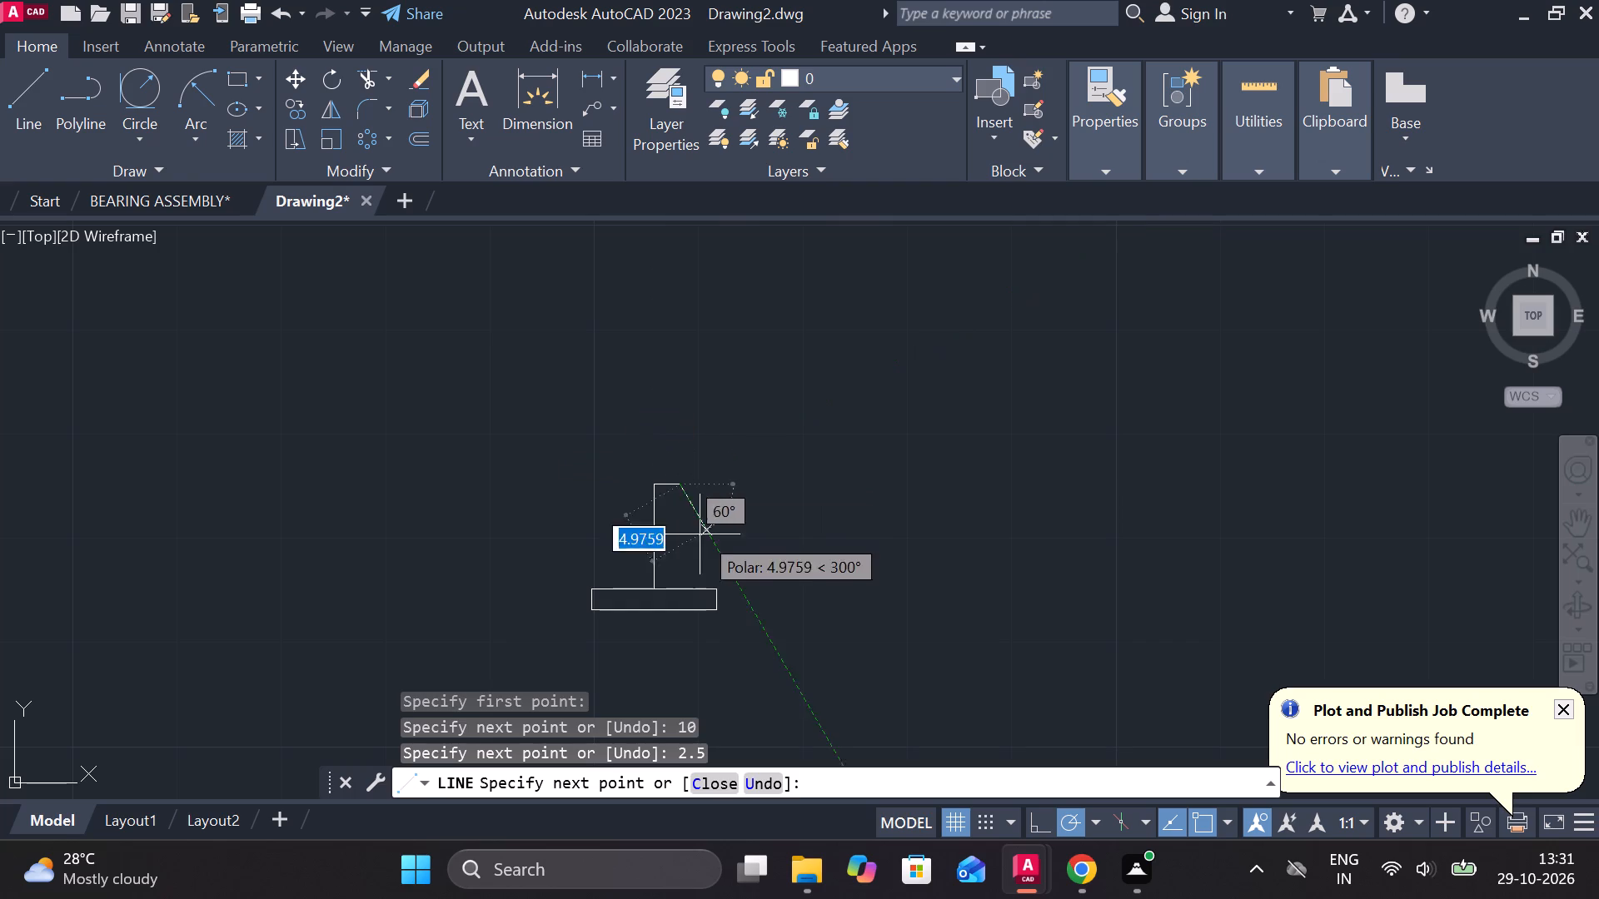
pyautogui.scroll(3, 680, 579)
pyautogui.click(680, 614)
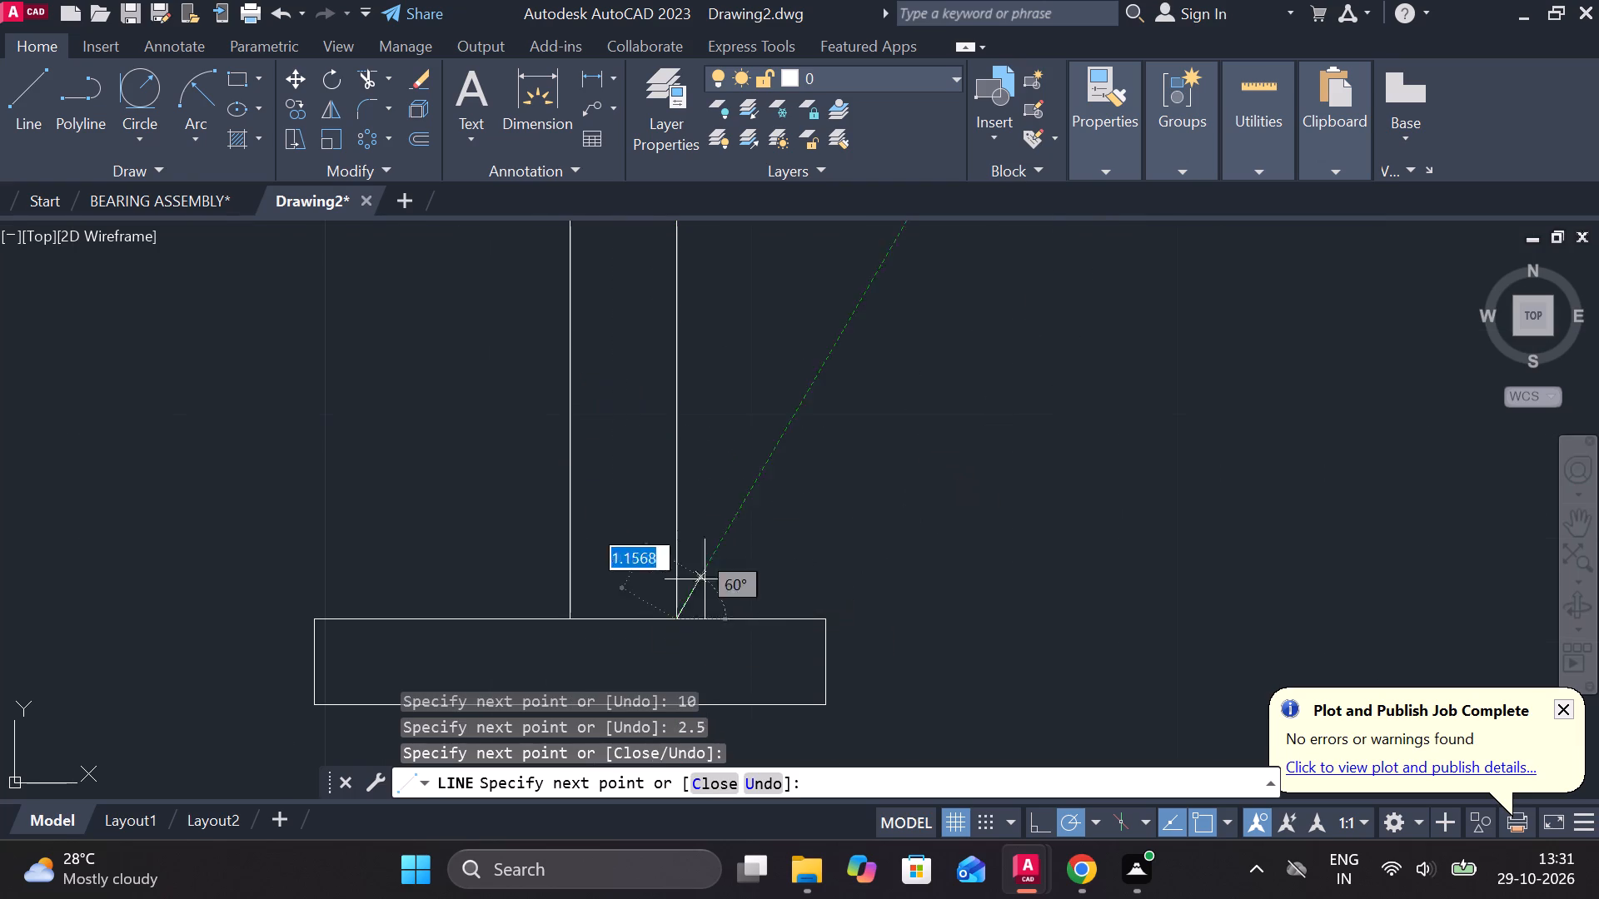
pyautogui.press('Escape')
# Mirror the stem's short top line and right side line about its vertical centre line, keeping the originals.
pyautogui.scroll(-2, 765, 484)
pyautogui.click(732, 425)
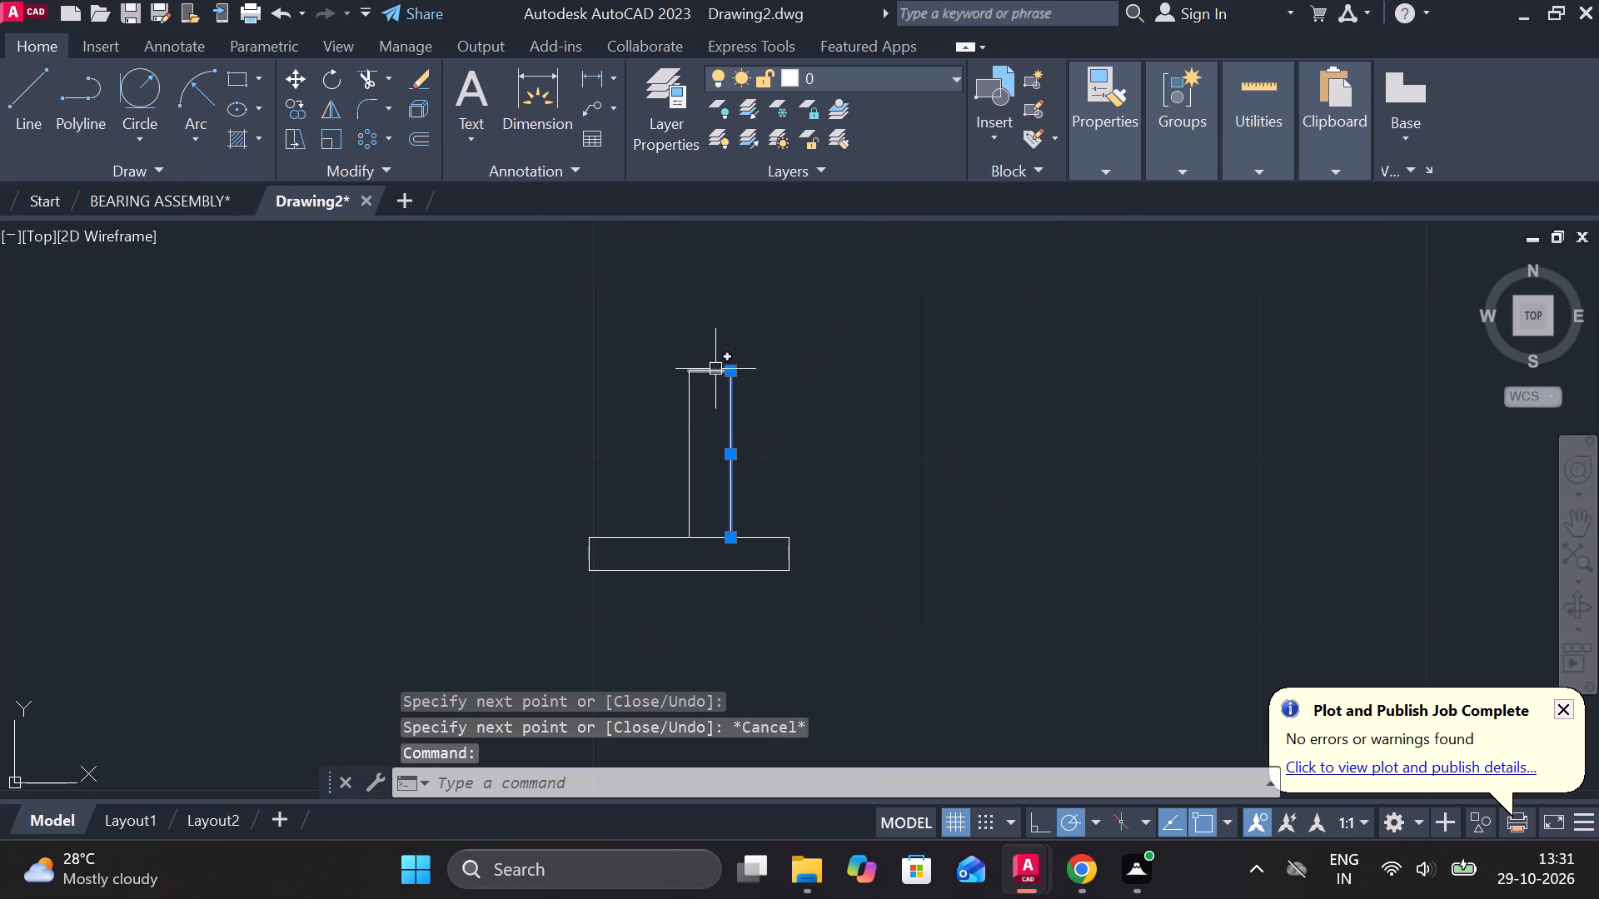
pyautogui.click(715, 369)
pyautogui.write('MI')
pyautogui.press('Return')
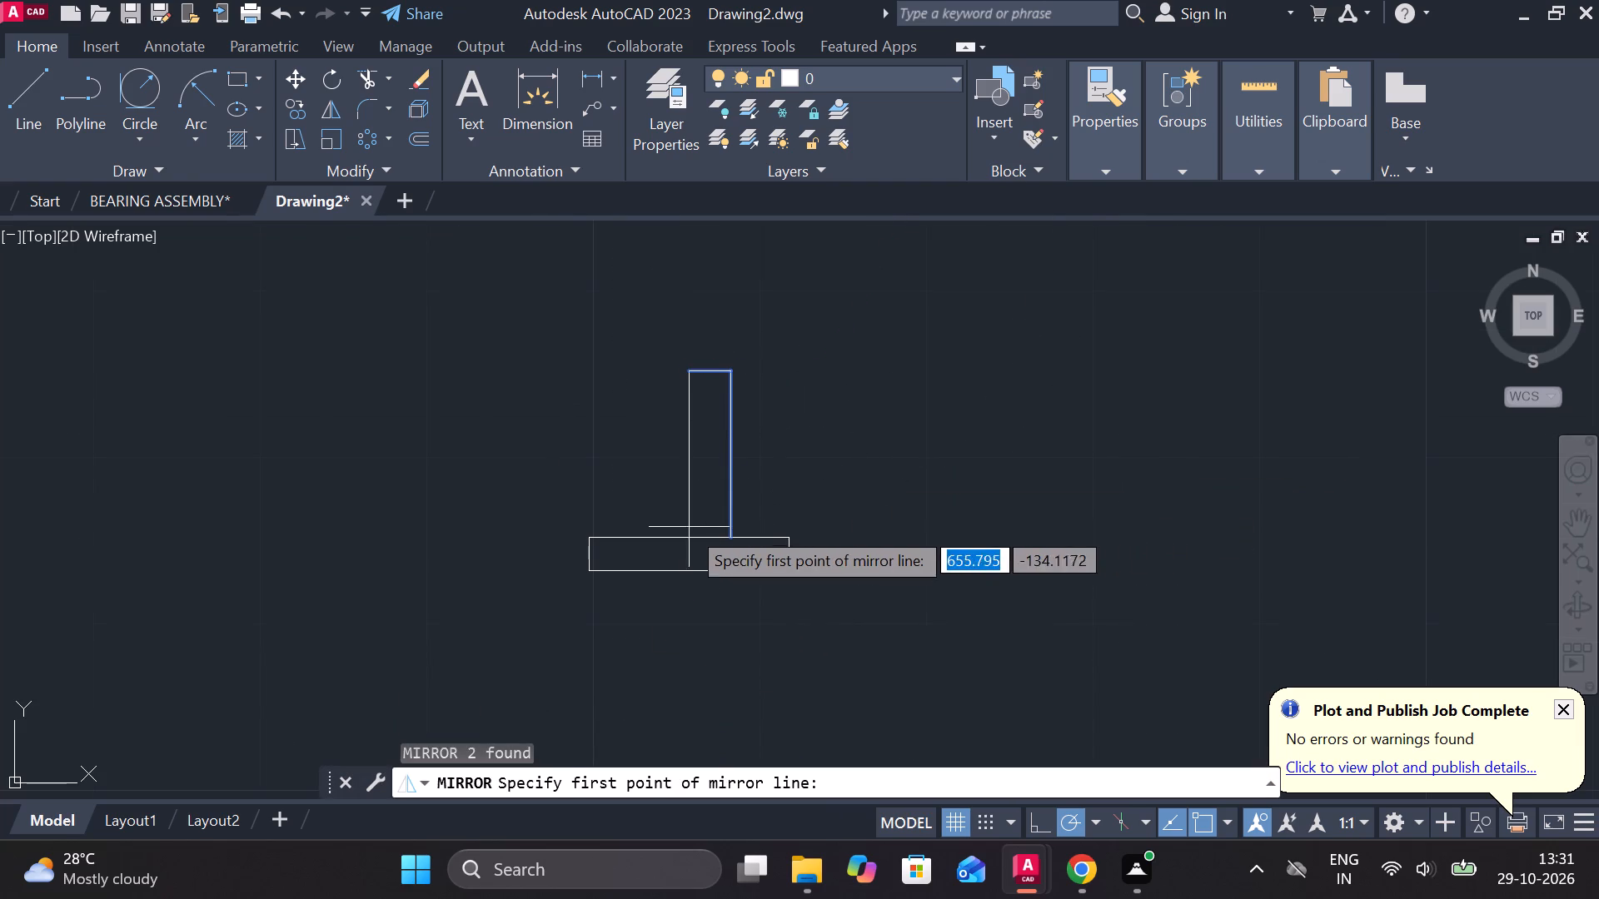
pyautogui.click(687, 529)
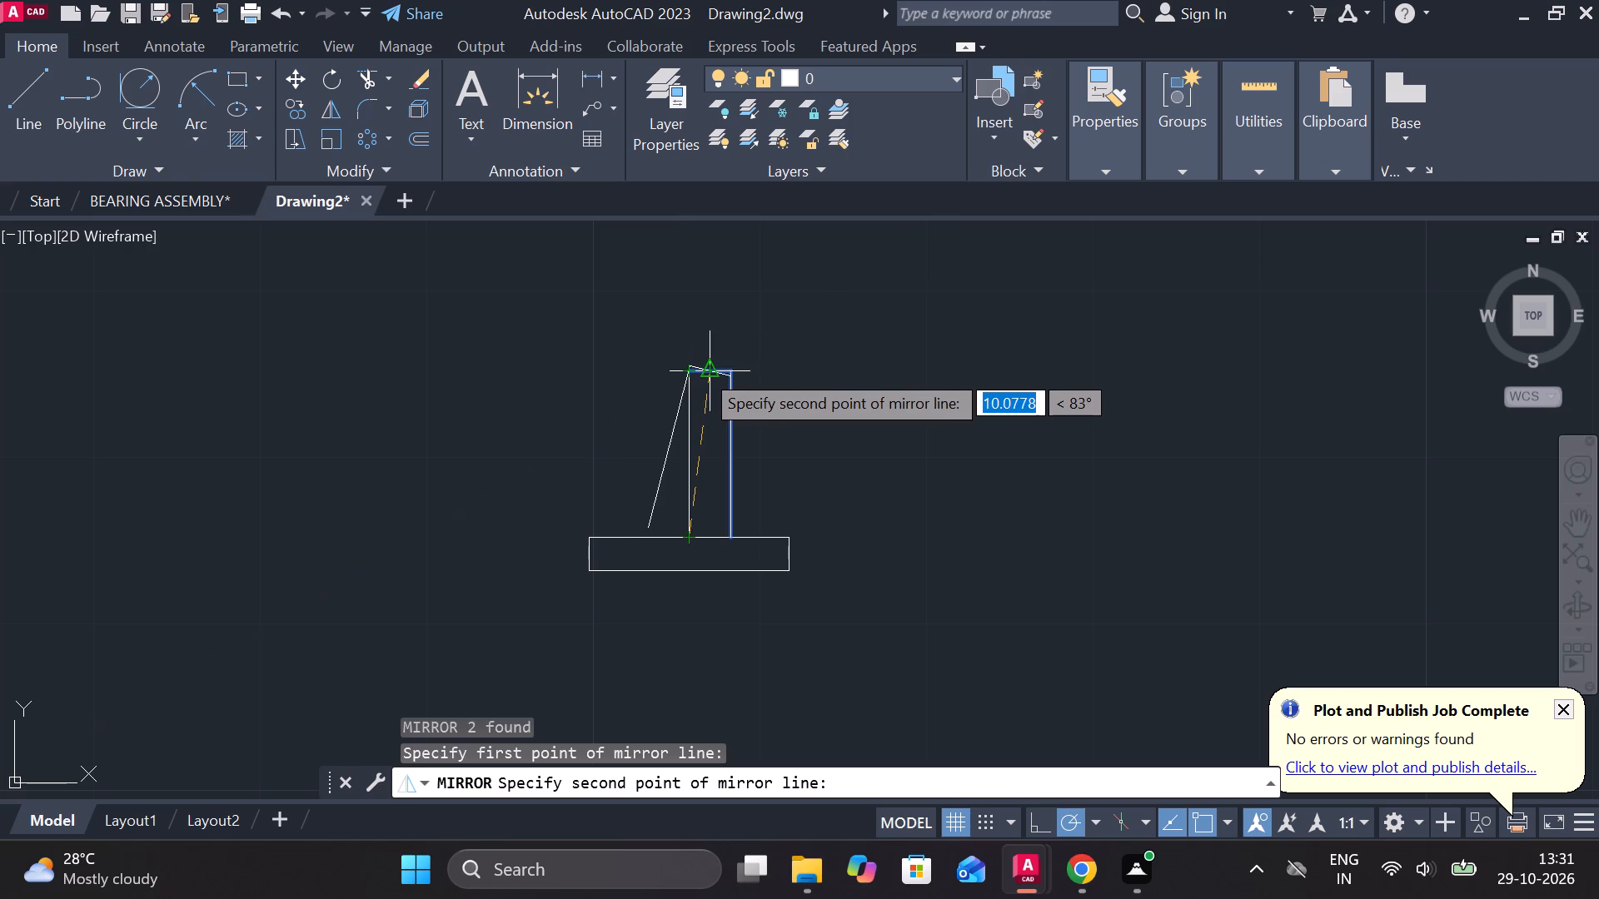
pyautogui.click(683, 368)
pyautogui.moveTo(718, 464); pyautogui.dragTo(683, 368)
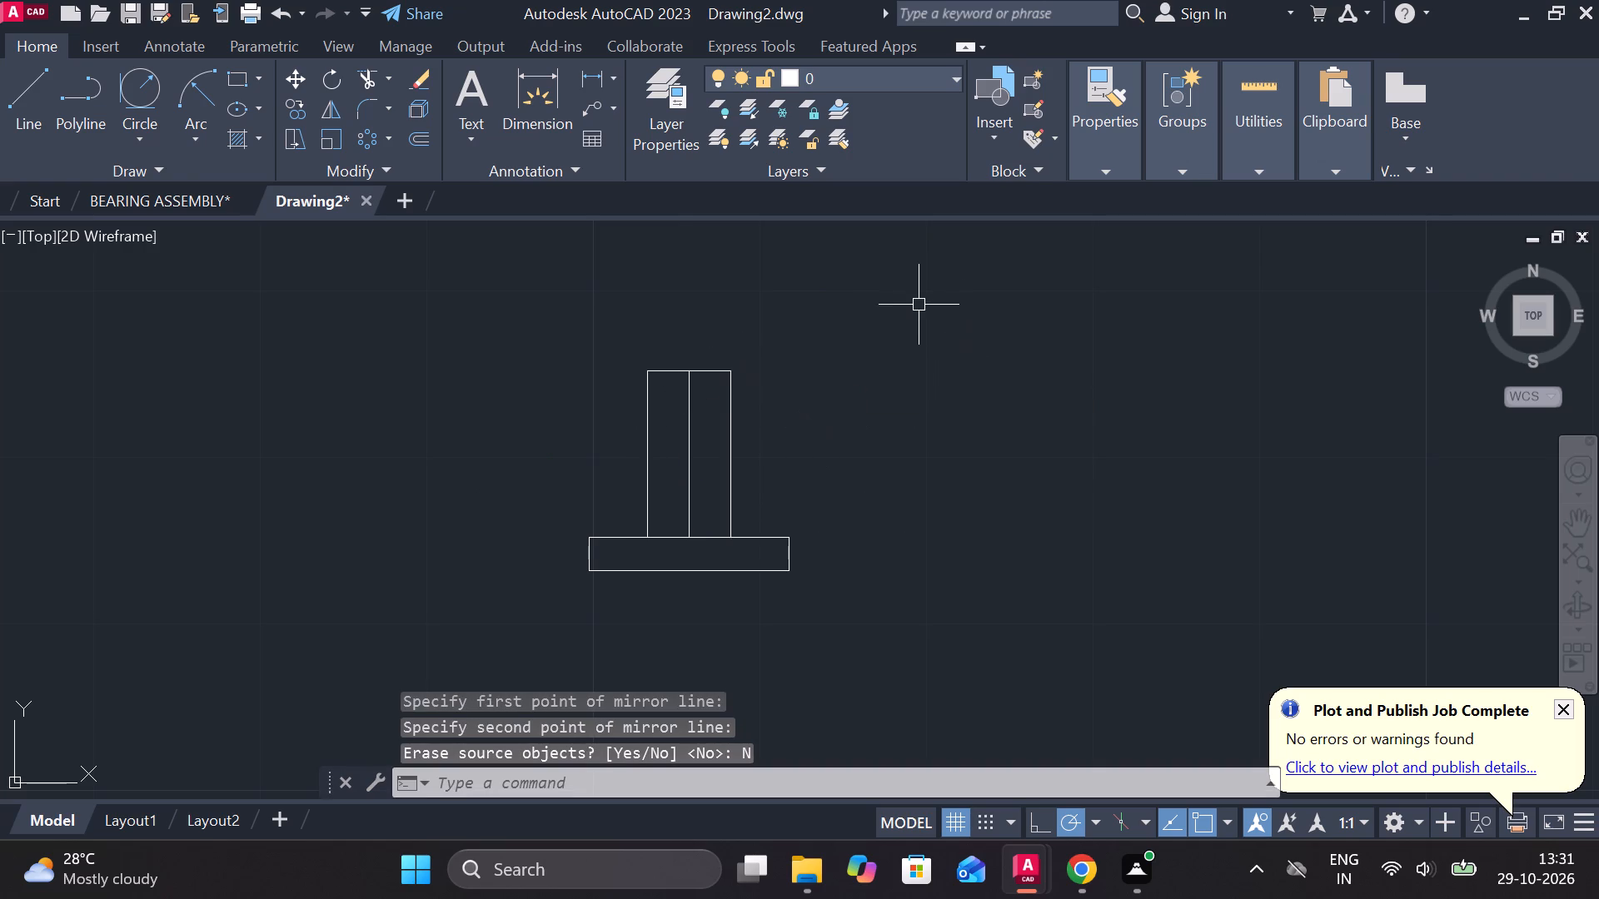
# Draw two lines from the stem's top centre sloping down past each side, the left one at 210°.
pyautogui.press('l')
pyautogui.press('Return')
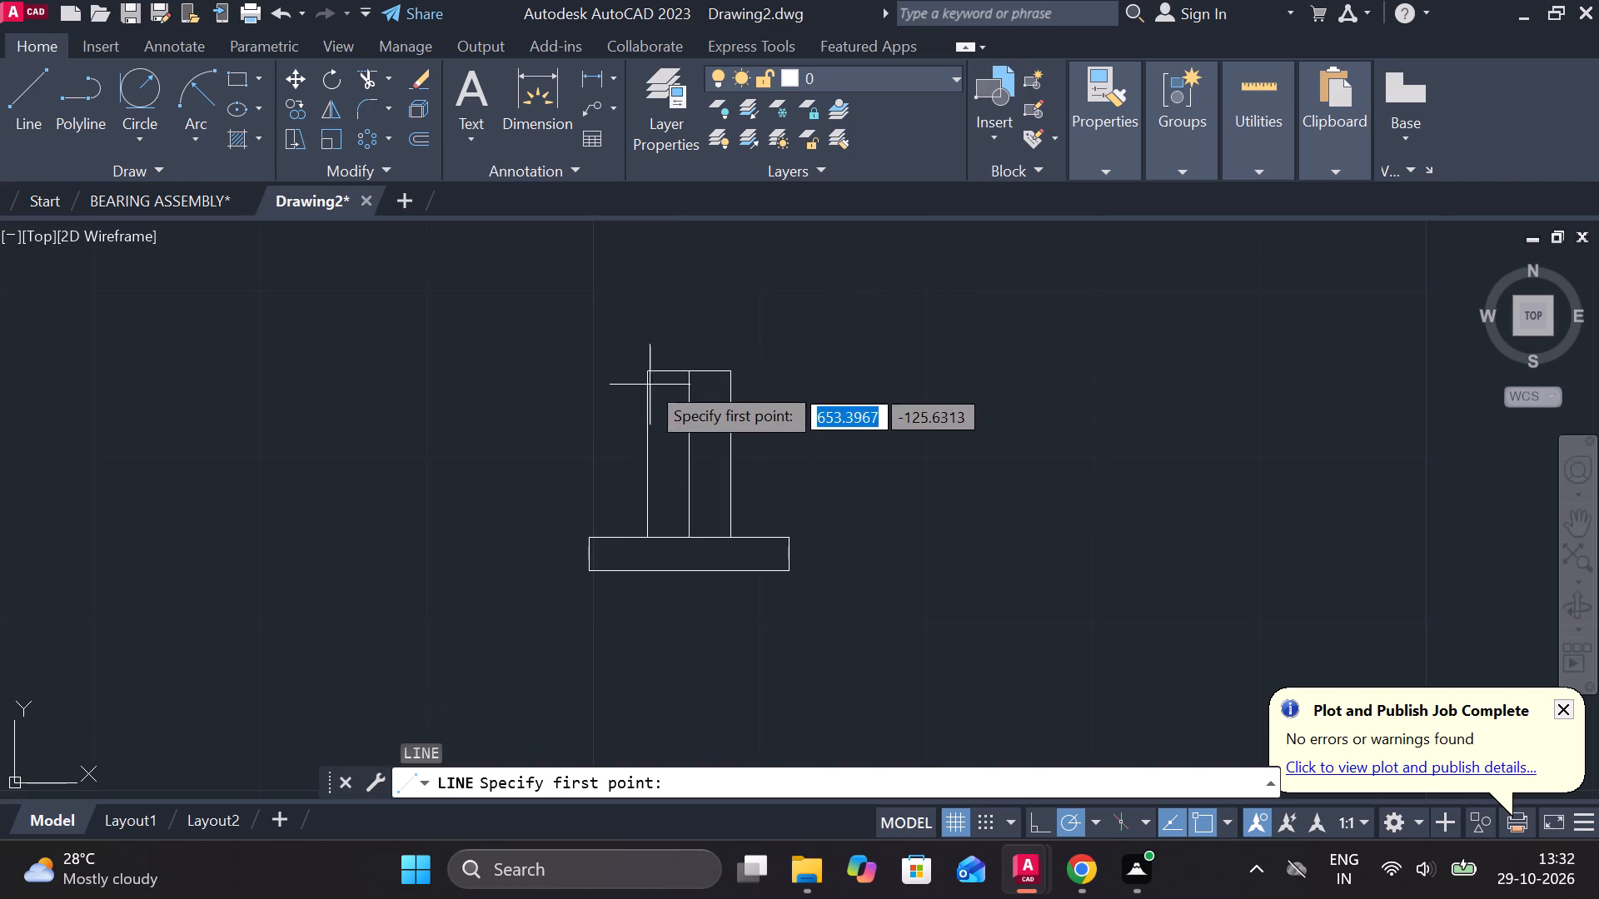
pyautogui.click(695, 371)
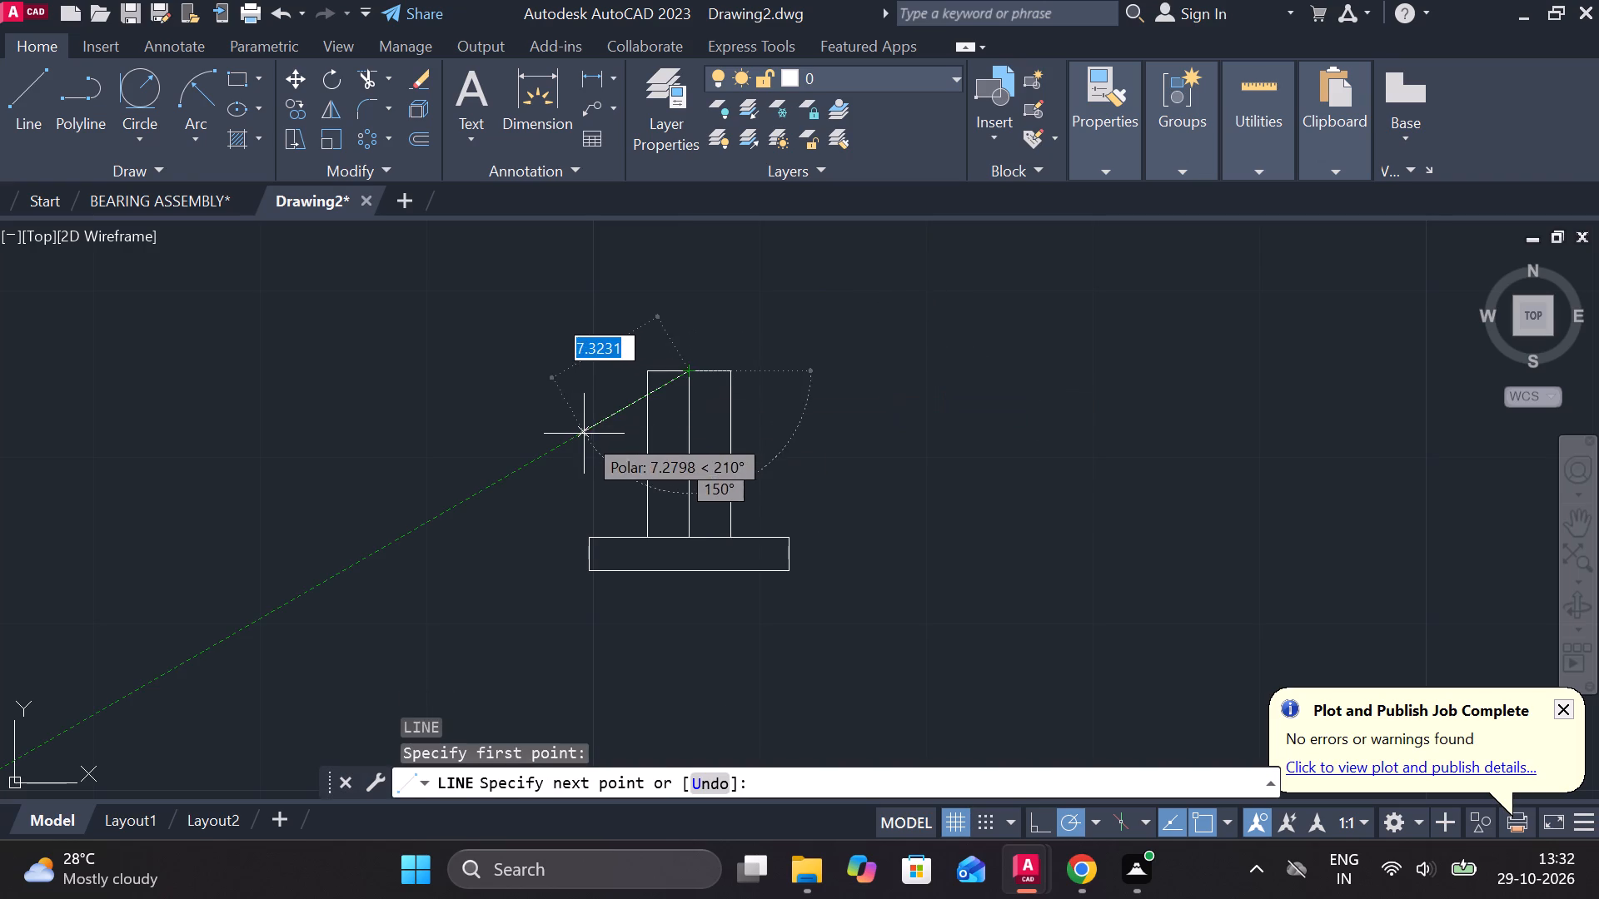
pyautogui.click(584, 434)
pyautogui.press('Escape')
pyautogui.press('c')
pyautogui.press('Escape')
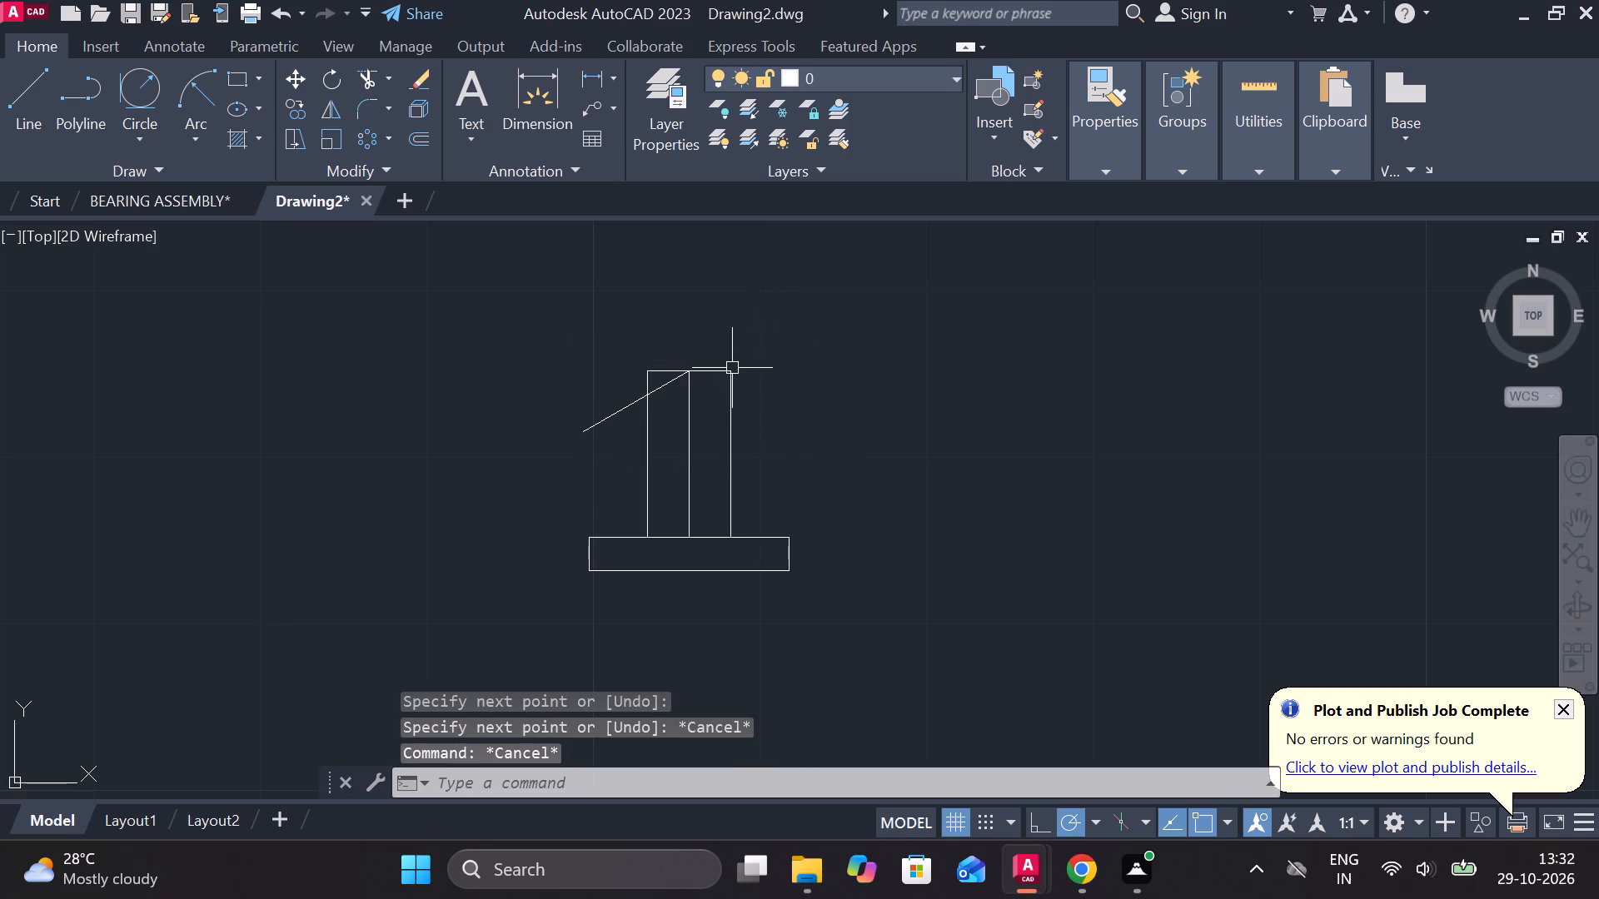
pyautogui.press('space')
pyautogui.click(697, 375)
pyautogui.click(788, 409)
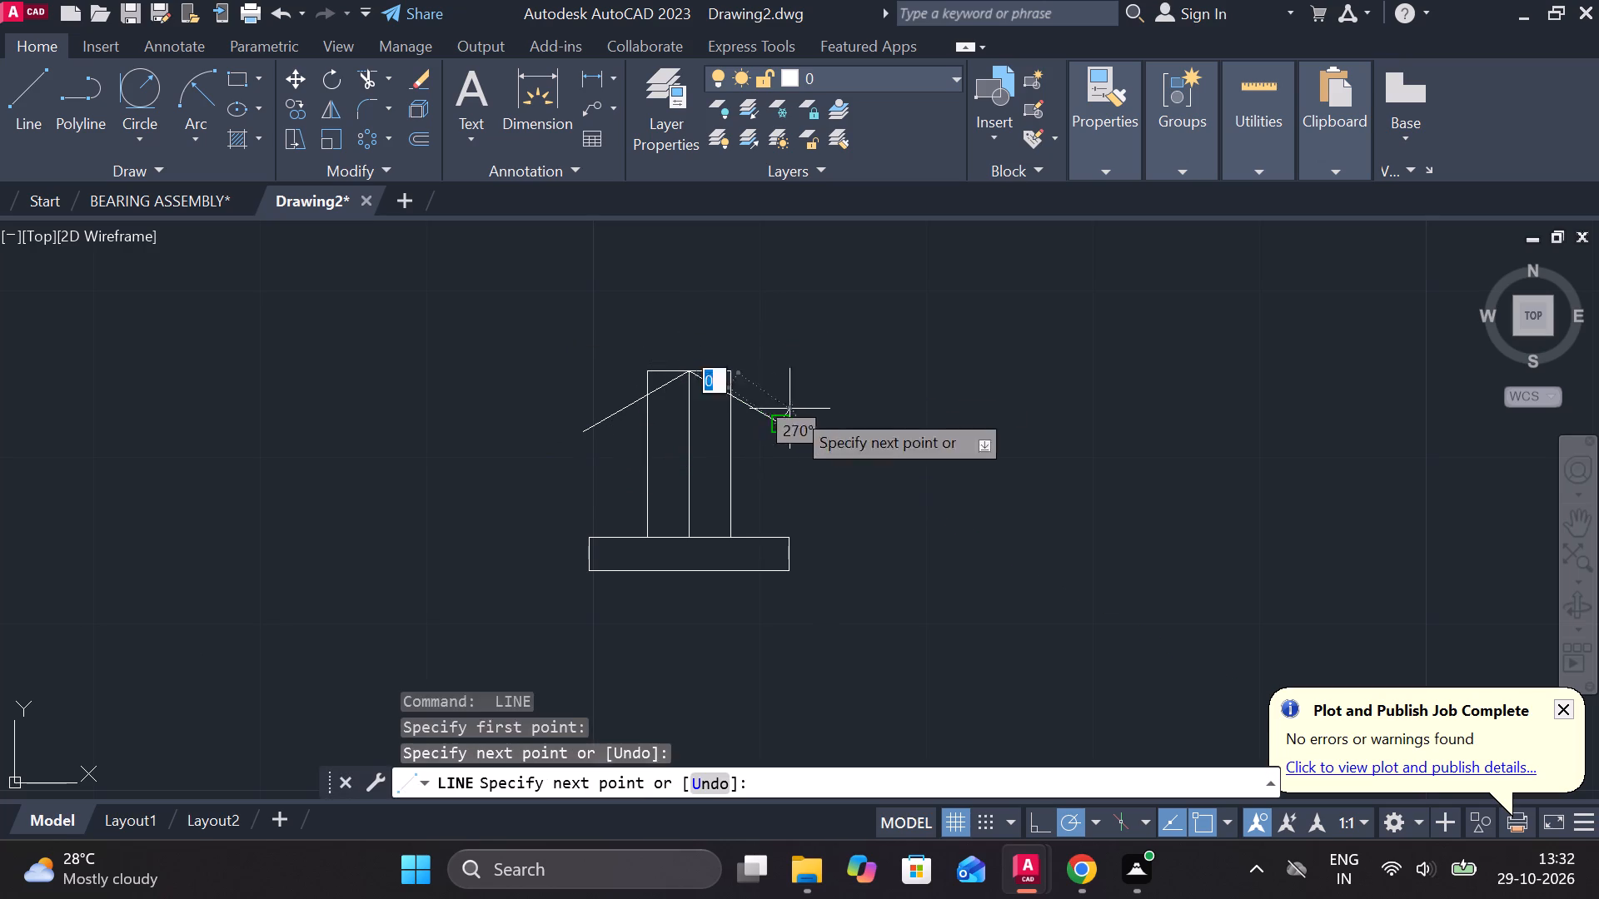
pyautogui.press('Escape')
# Trim the sloping lines beyond the stem's sides and remove the square top corners to leave a pointed tip.
pyautogui.write('TR')
pyautogui.press('space')
pyautogui.click(745, 402)
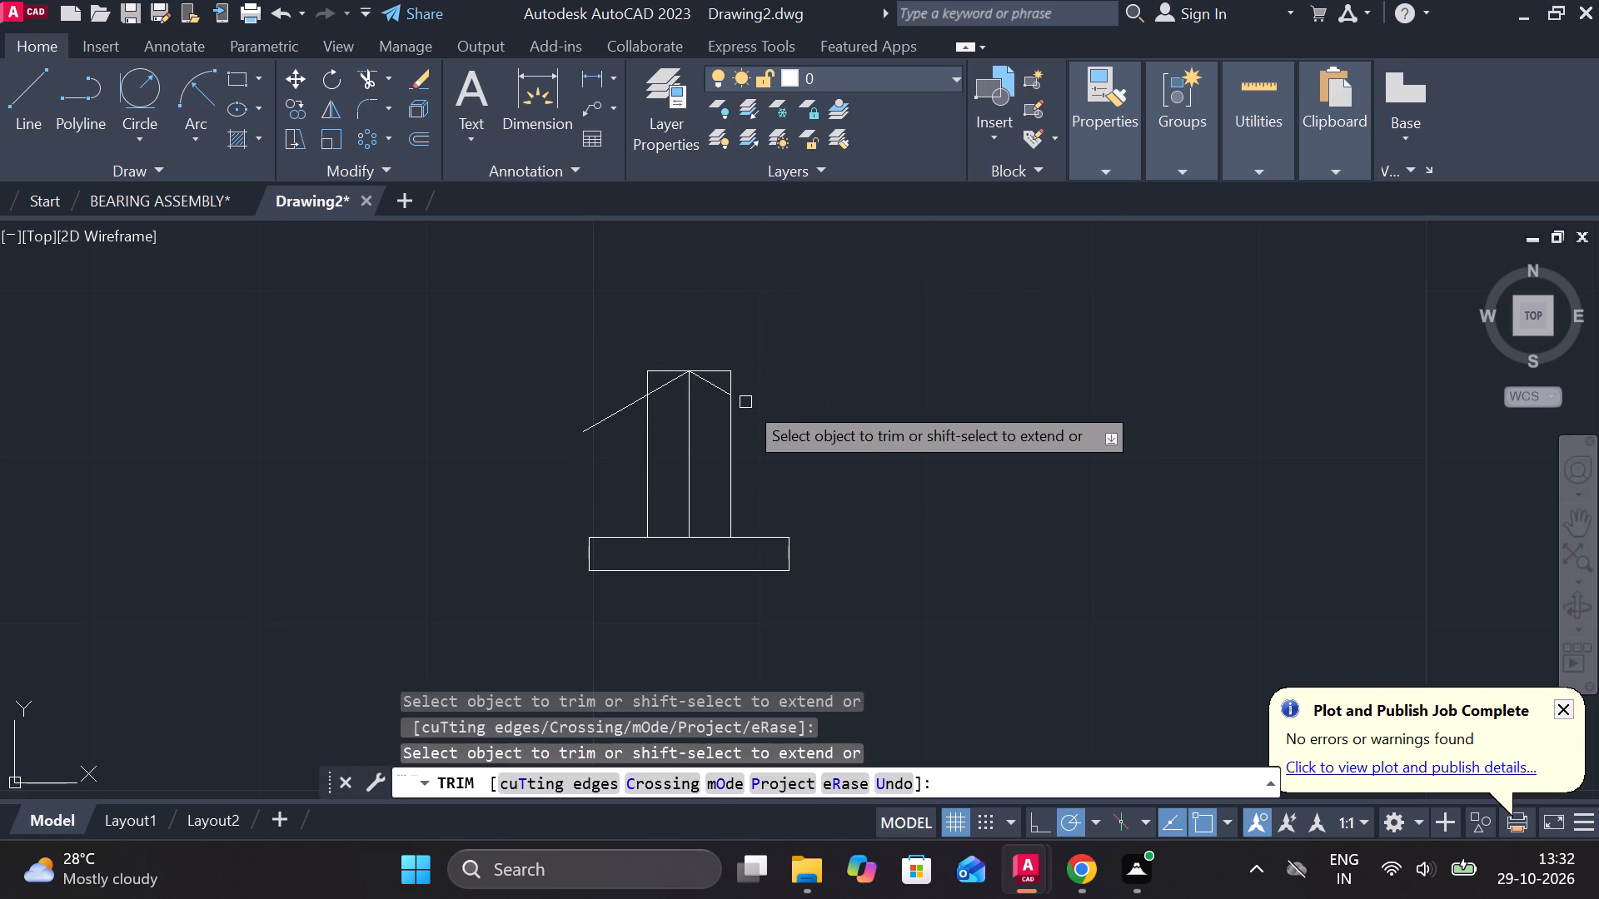
pyautogui.click(732, 378)
pyautogui.click(728, 374)
pyautogui.click(645, 374)
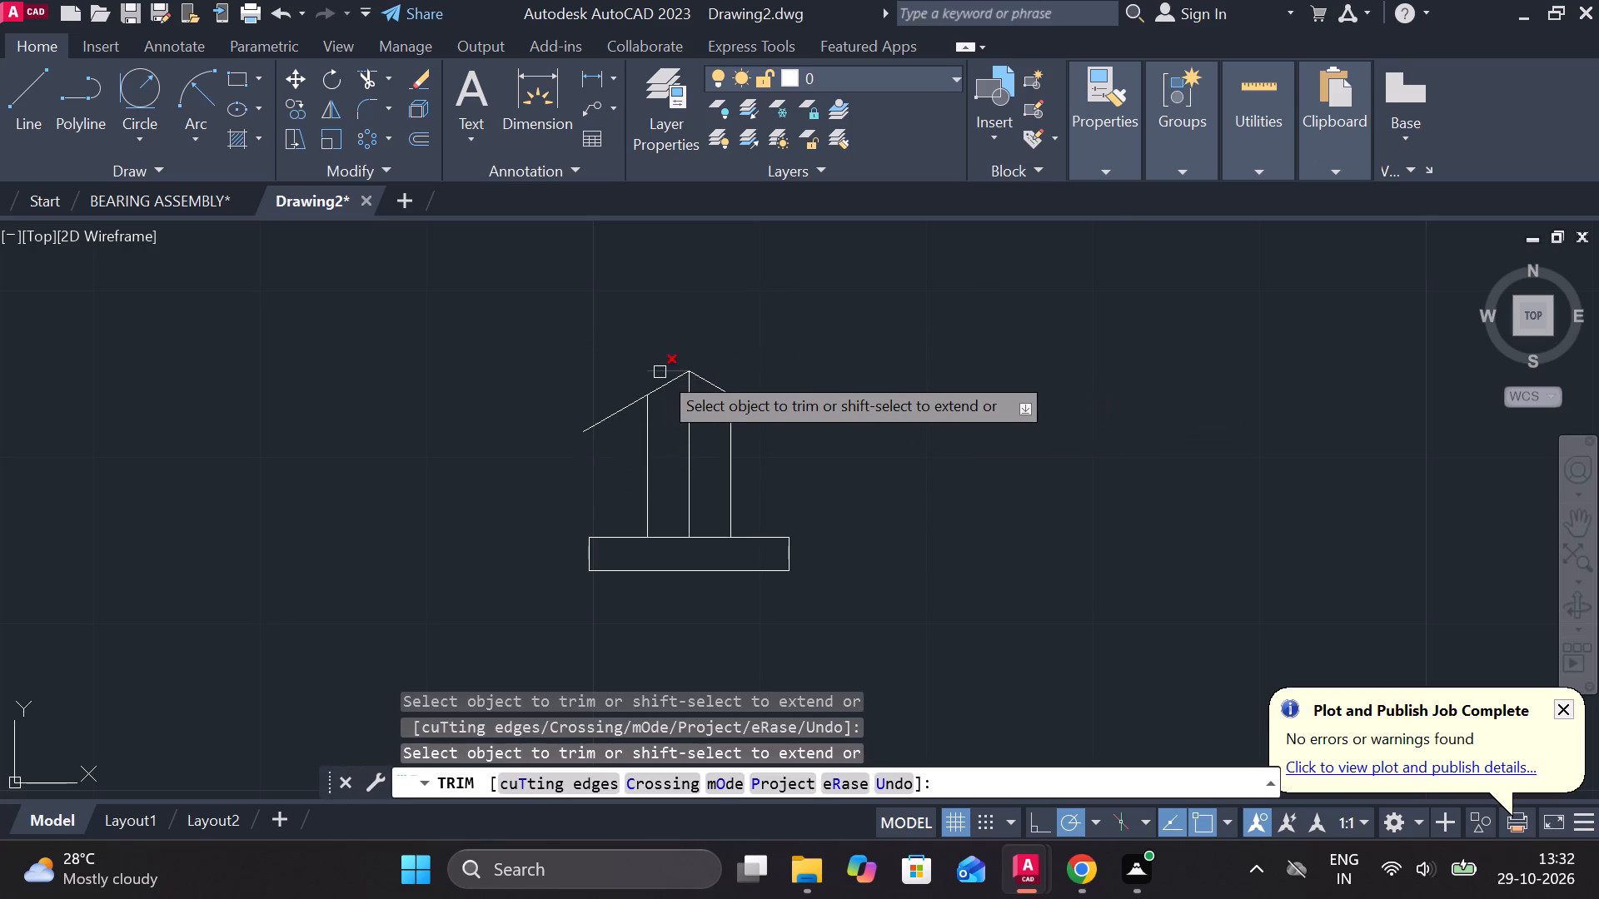
pyautogui.click(660, 372)
pyautogui.click(619, 405)
pyautogui.press('Escape')
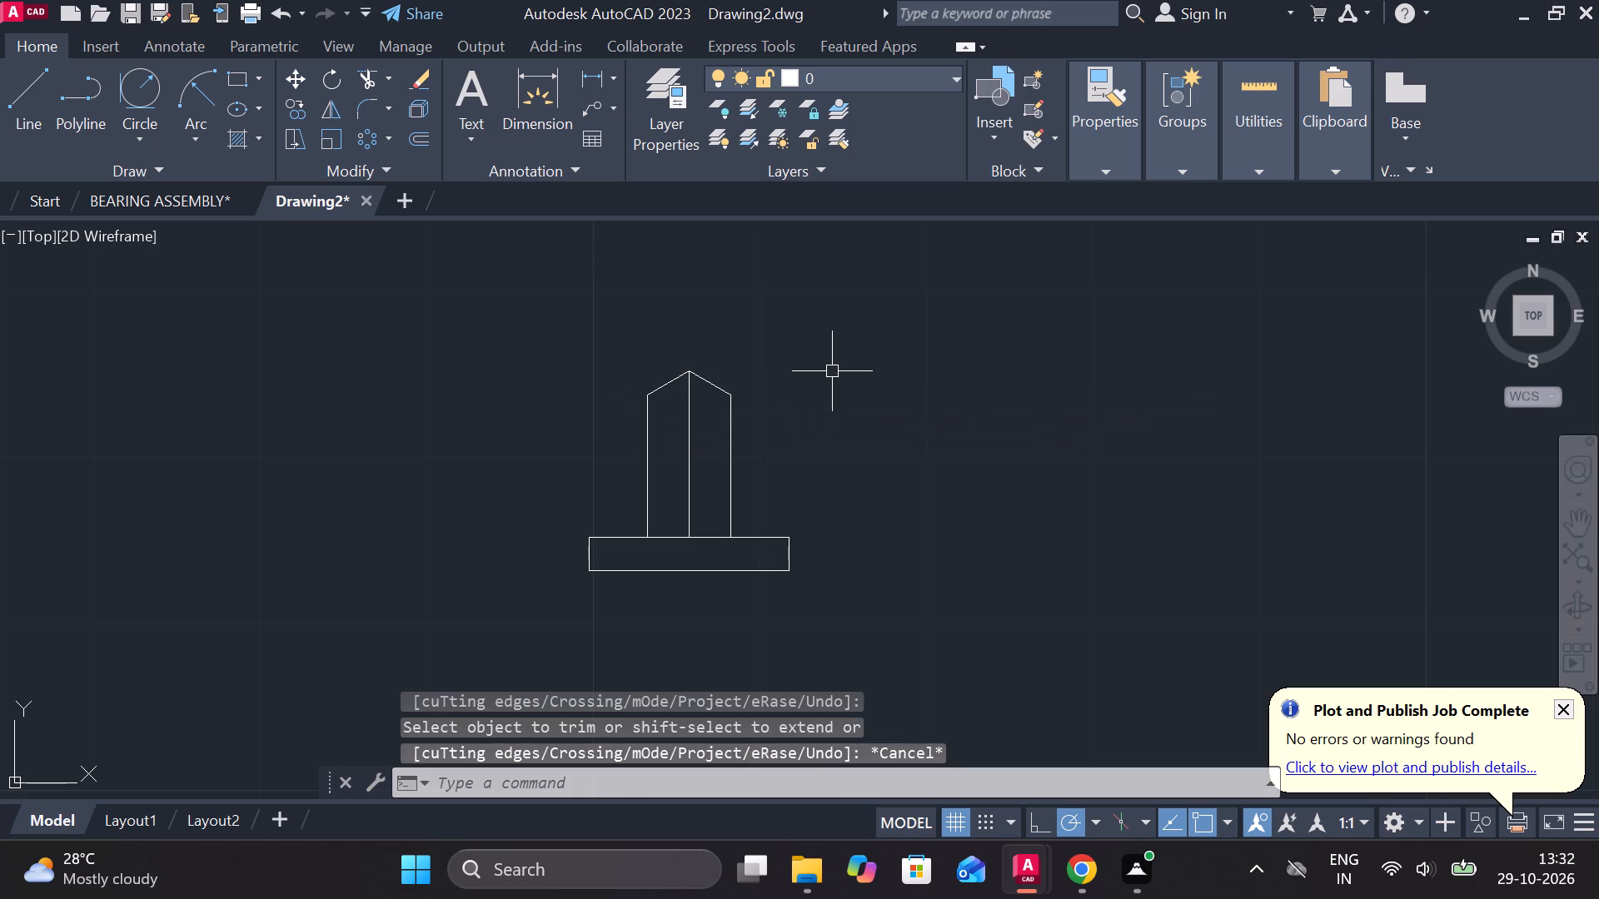
# Draw a horizontal line across the stem between the two lower ends of the pointed tip.
pyautogui.press('l')
pyautogui.press('Return')
pyautogui.click(650, 397)
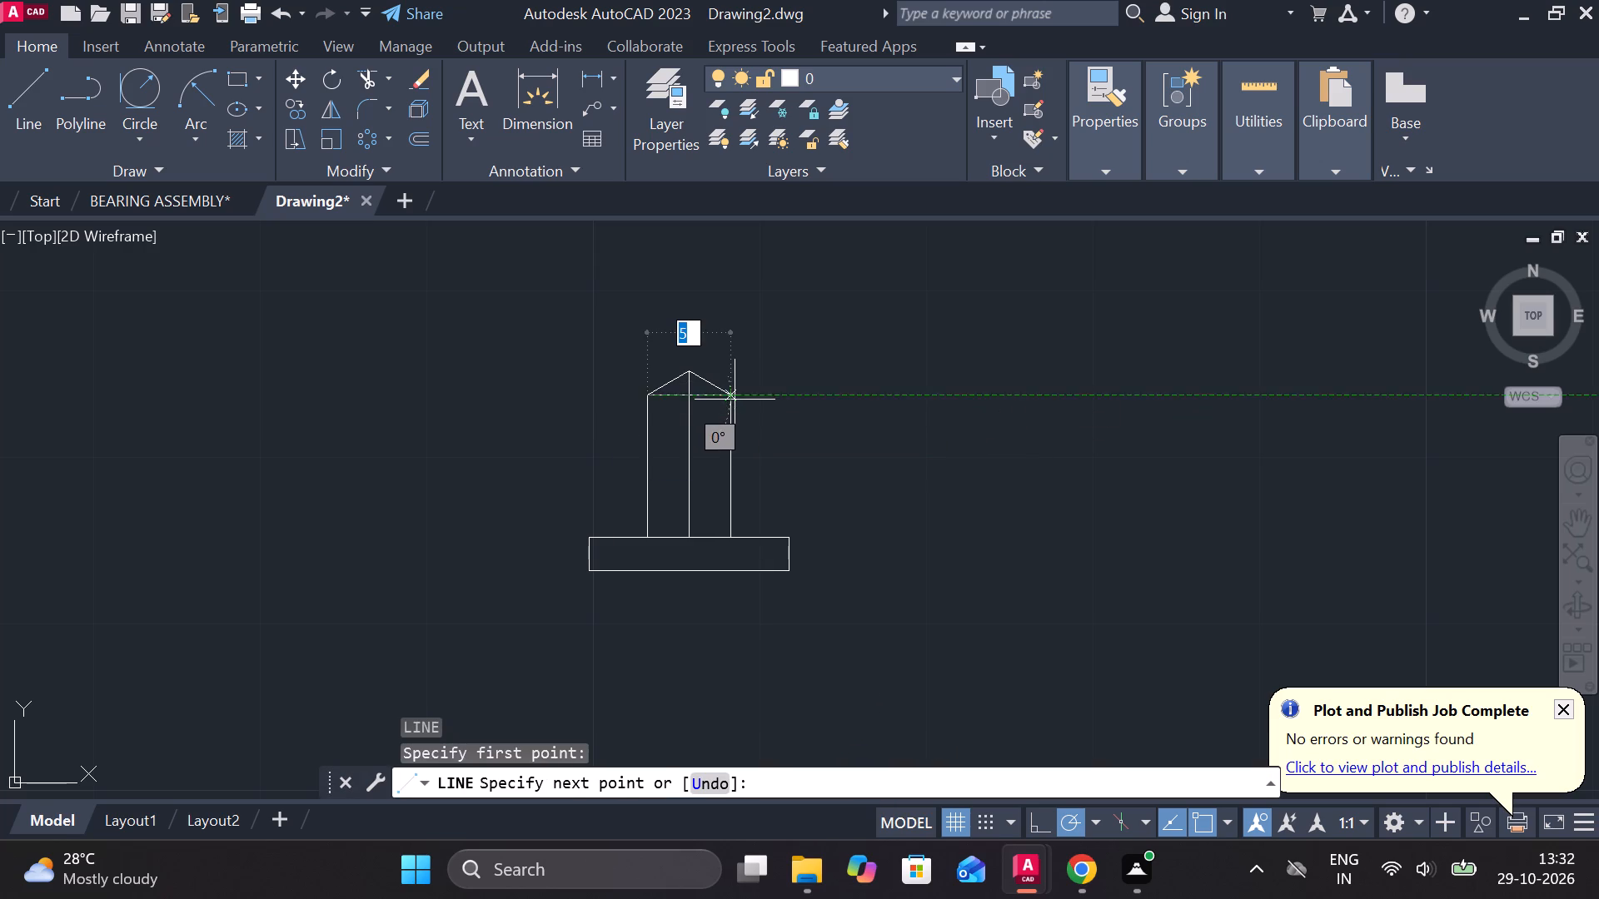
pyautogui.click(730, 394)
pyautogui.press('Escape')
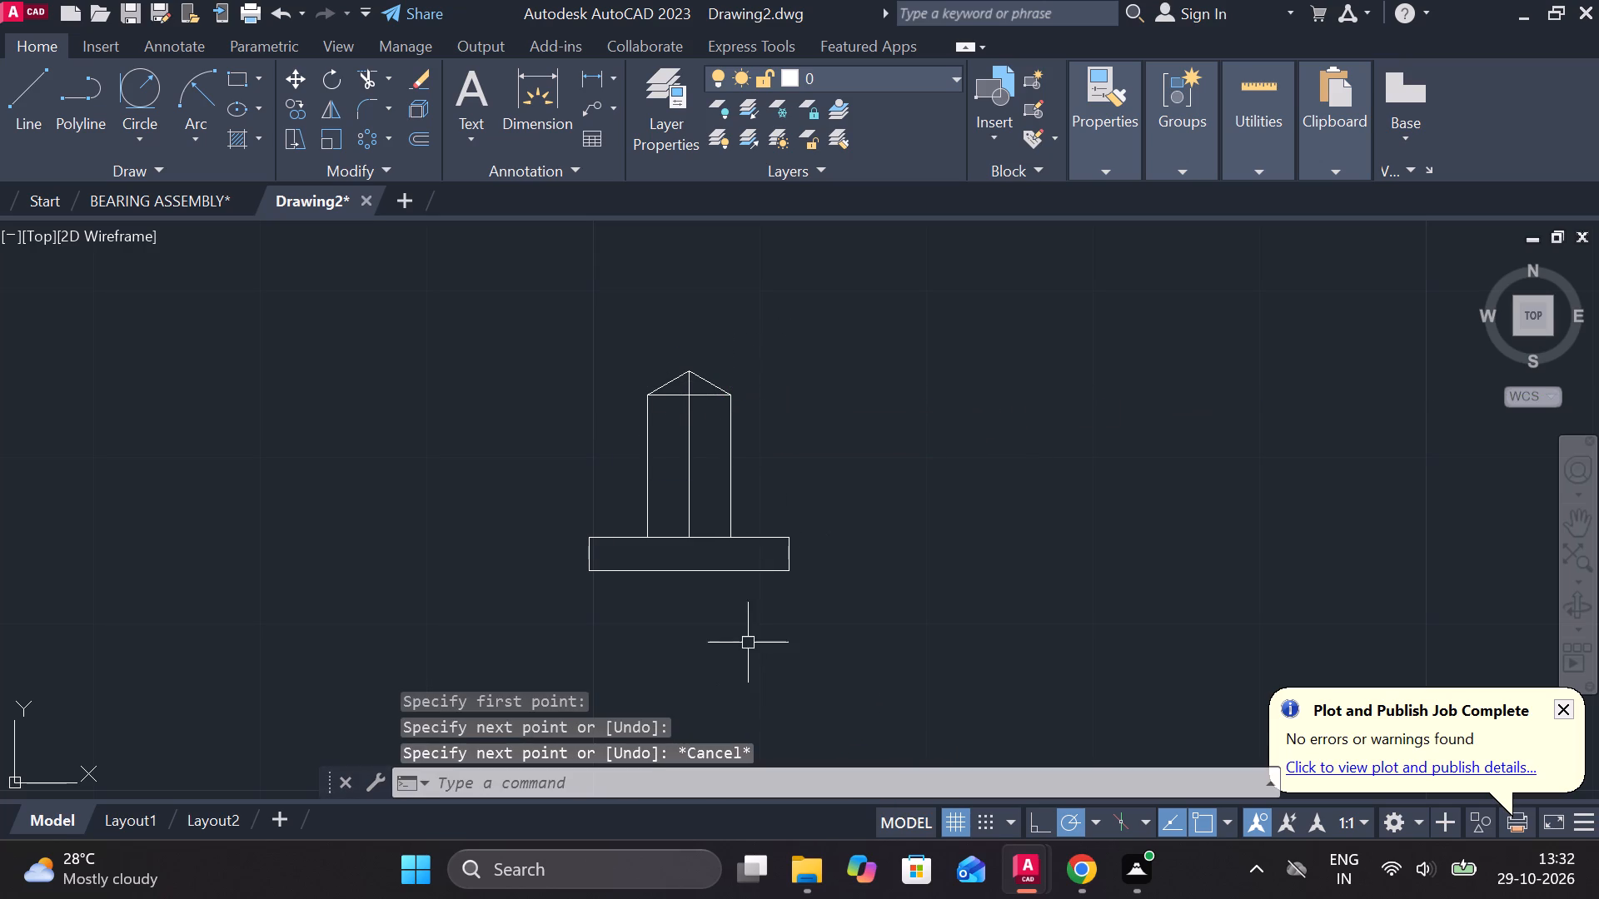
# Change the stem's vertical centre line to the DASHED linetype.
pyautogui.moveTo(730, 560); pyautogui.dragTo(724, 486, button='middle')
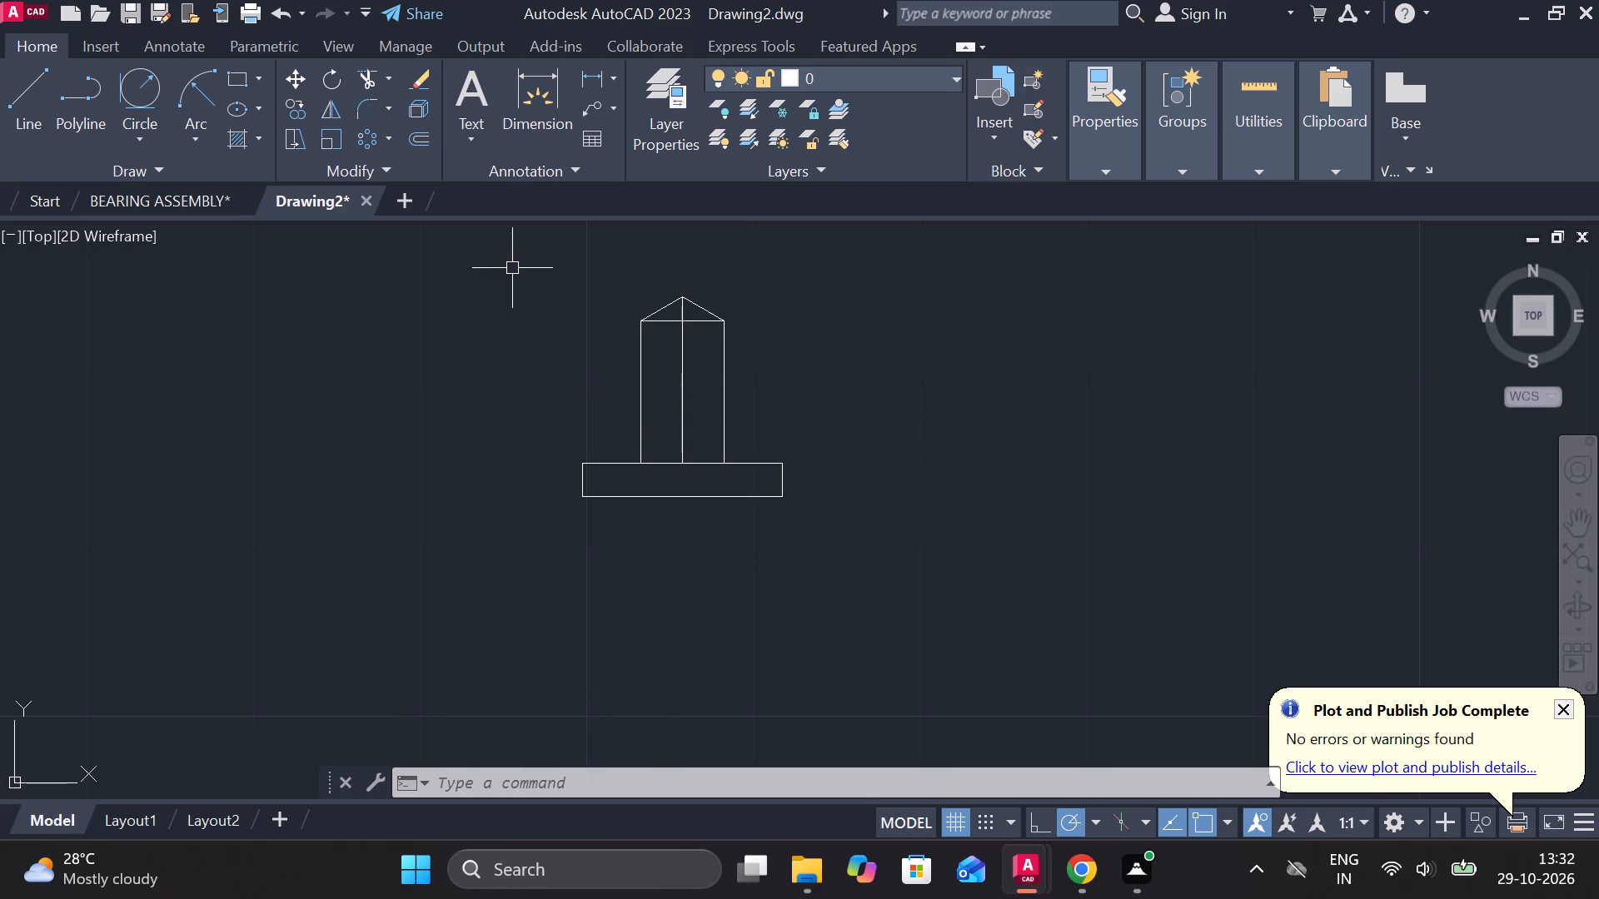
pyautogui.moveTo(807, 528); pyautogui.dragTo(809, 467, button='middle')
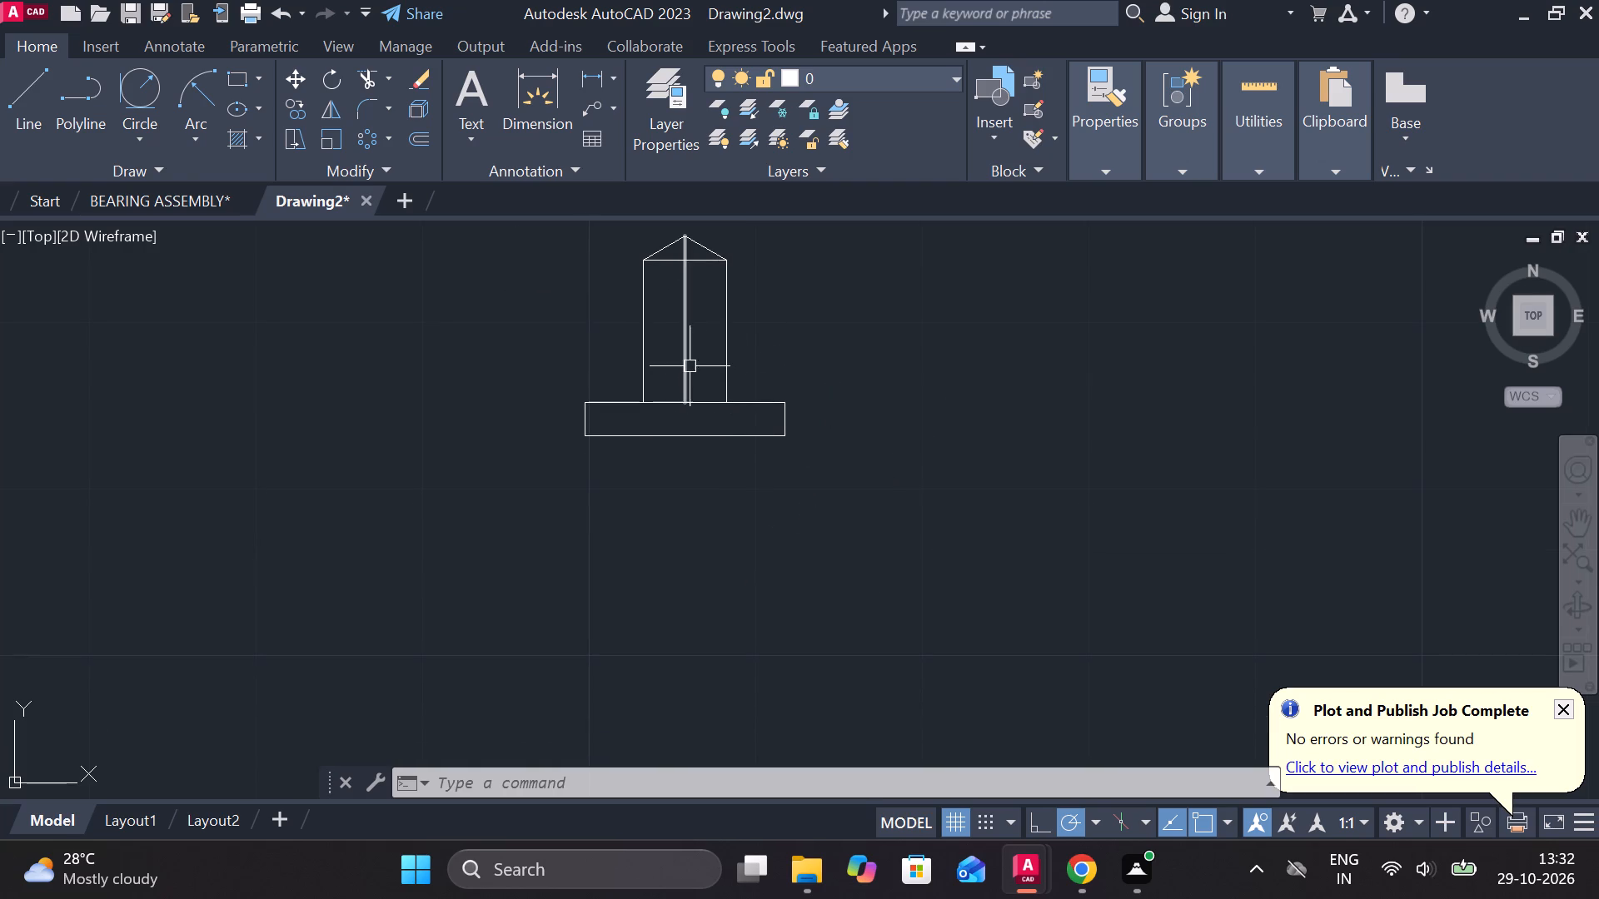
pyautogui.moveTo(599, 268); pyautogui.dragTo(632, 368, button='middle')
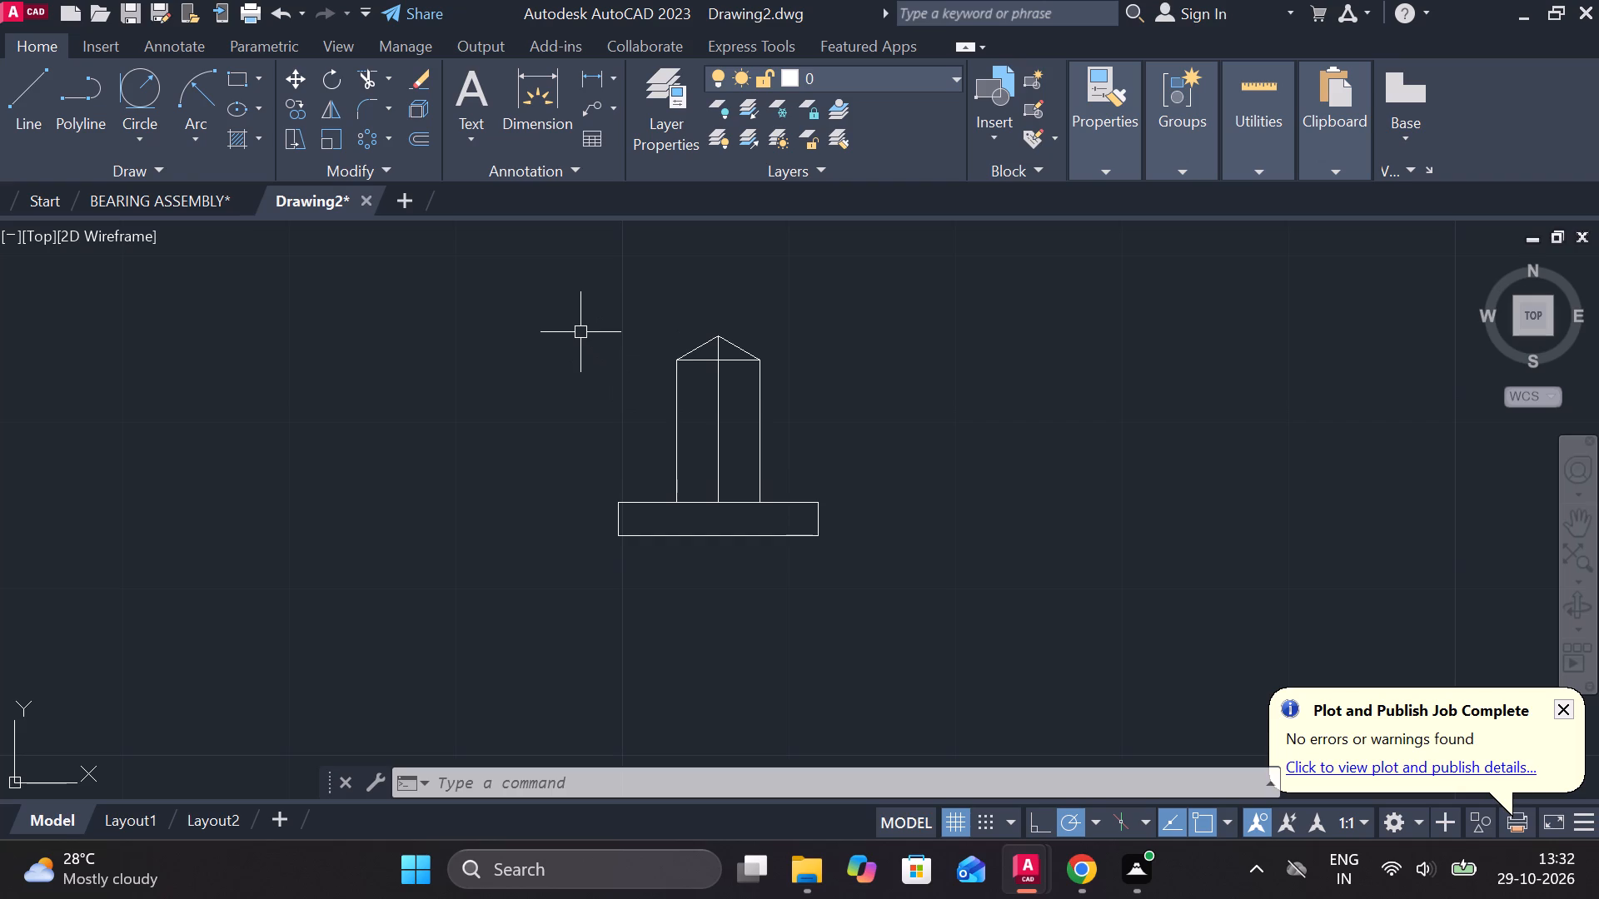
pyautogui.click(719, 412)
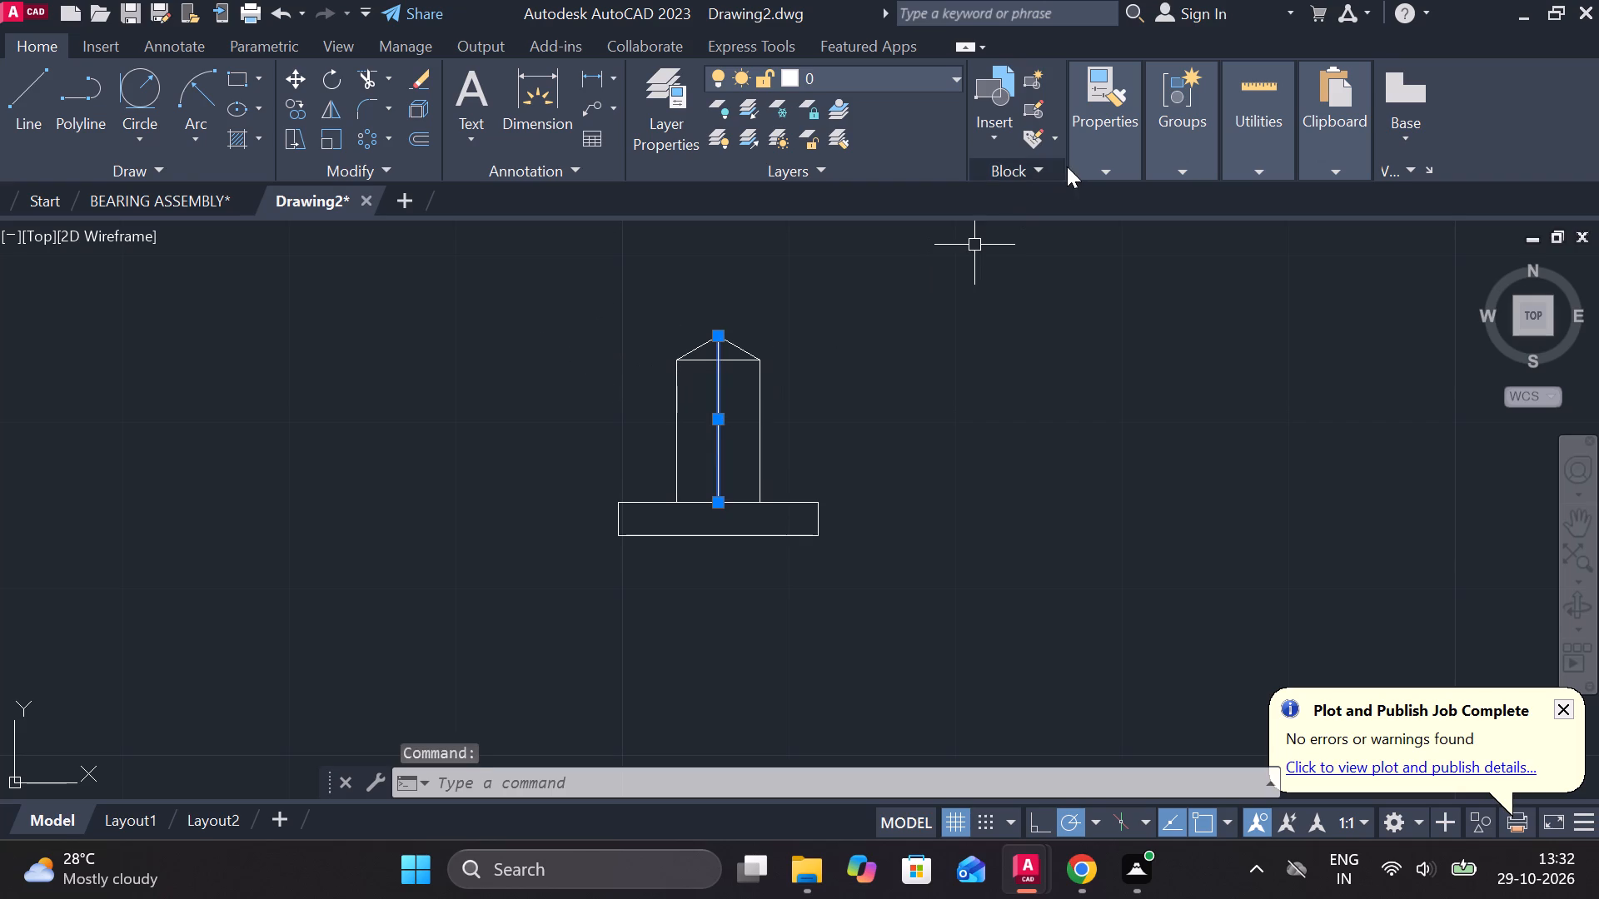
pyautogui.click(1097, 180)
pyautogui.click(1216, 255)
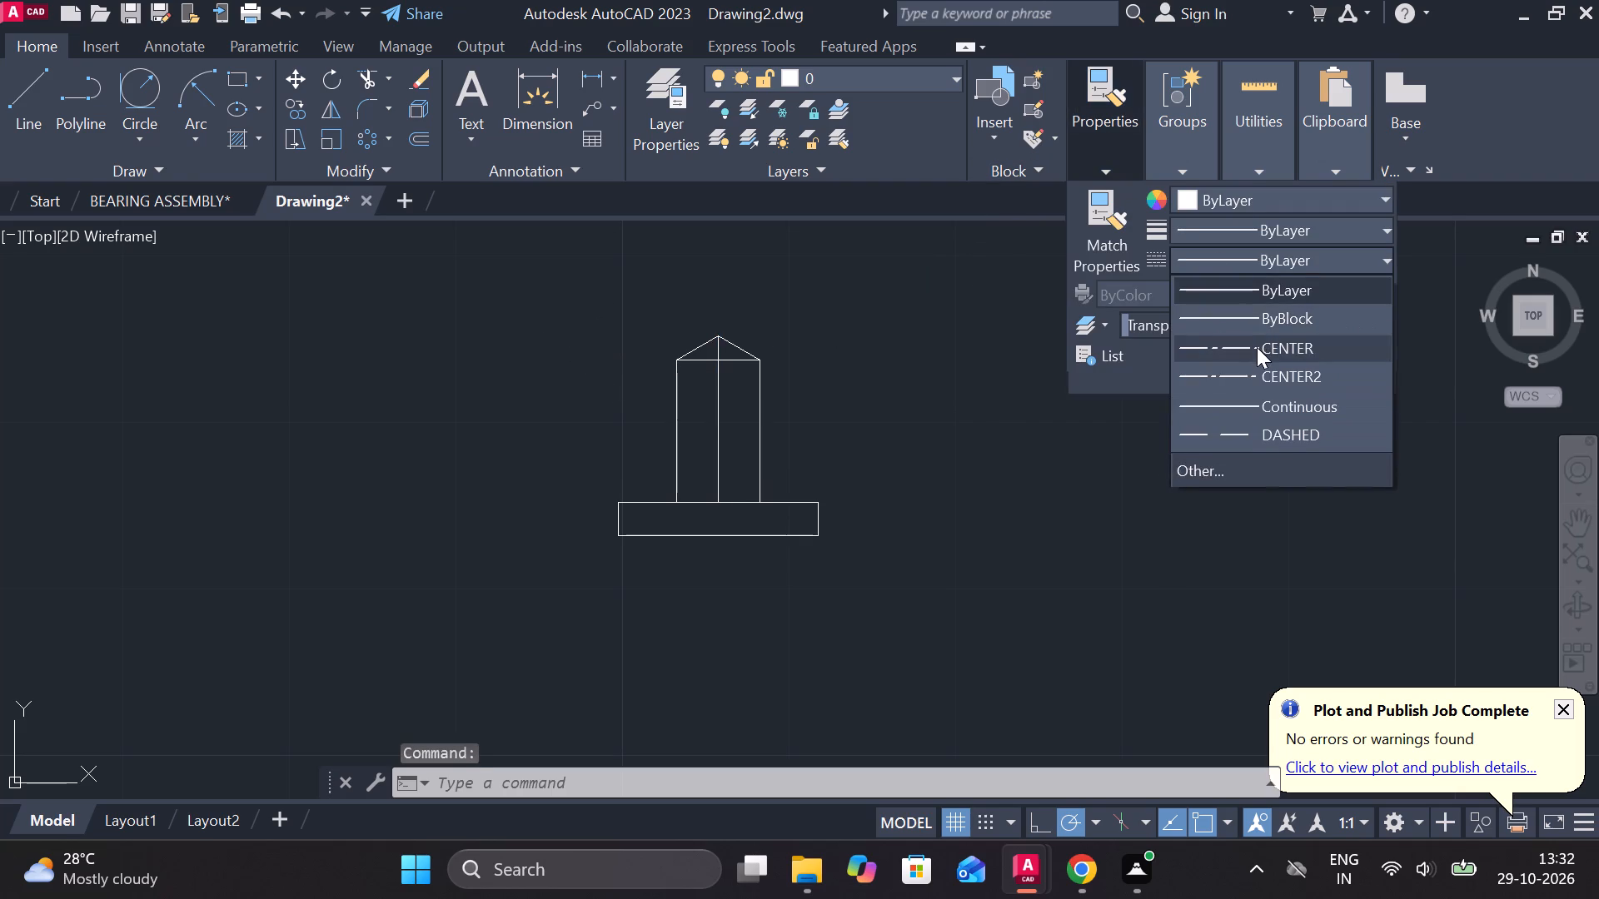
pyautogui.click(1257, 347)
pyautogui.click(1249, 253)
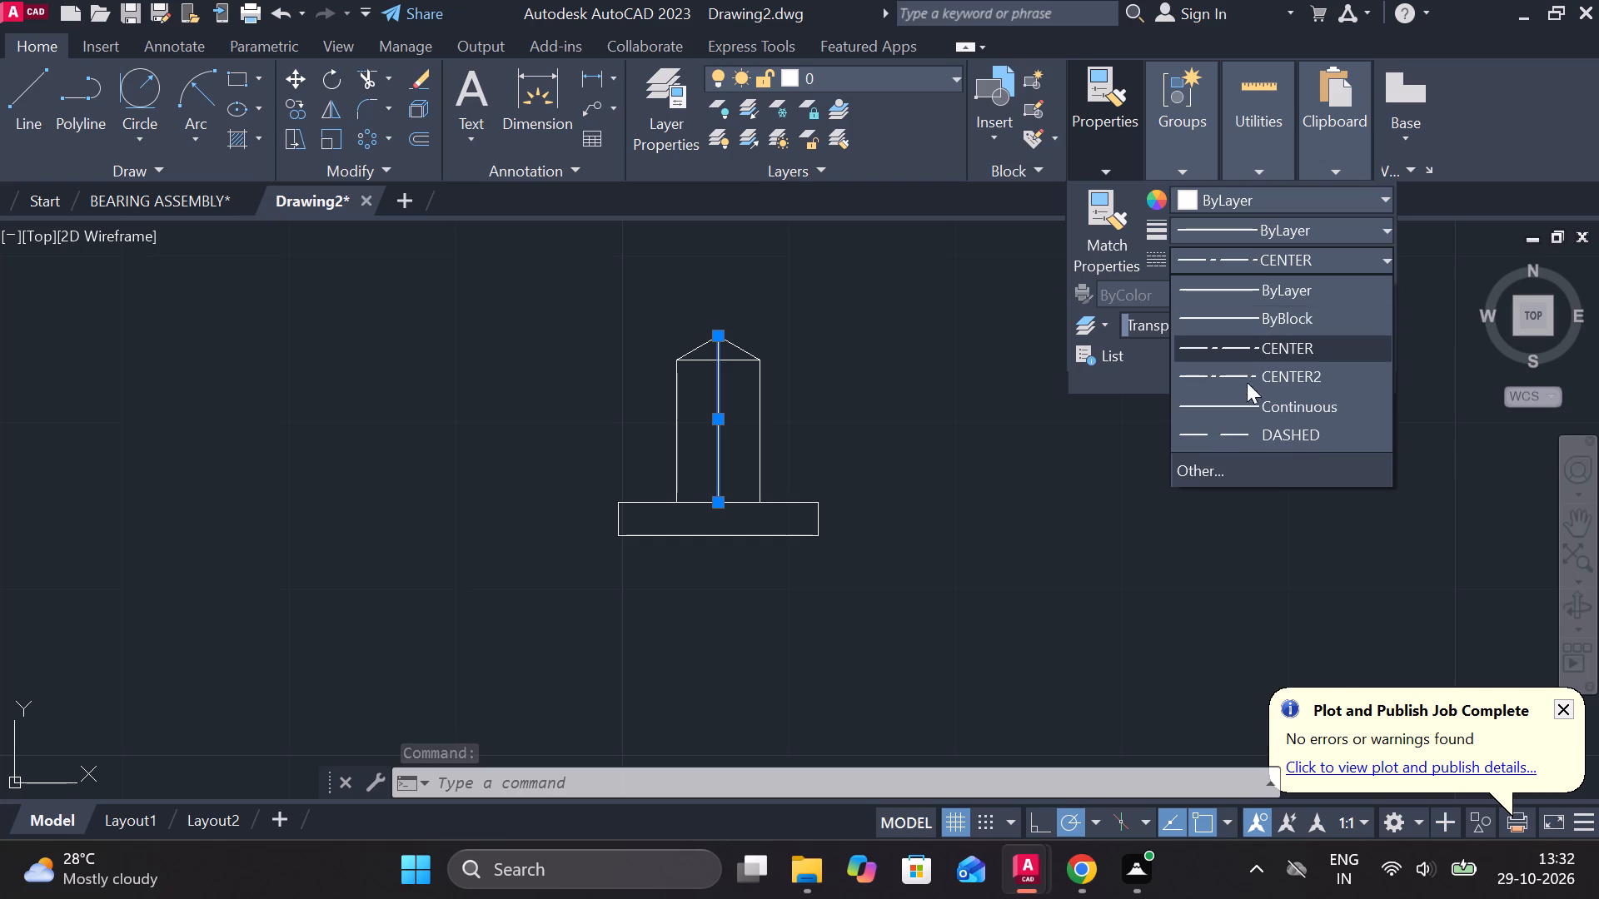
pyautogui.click(1225, 434)
pyautogui.press('Escape')
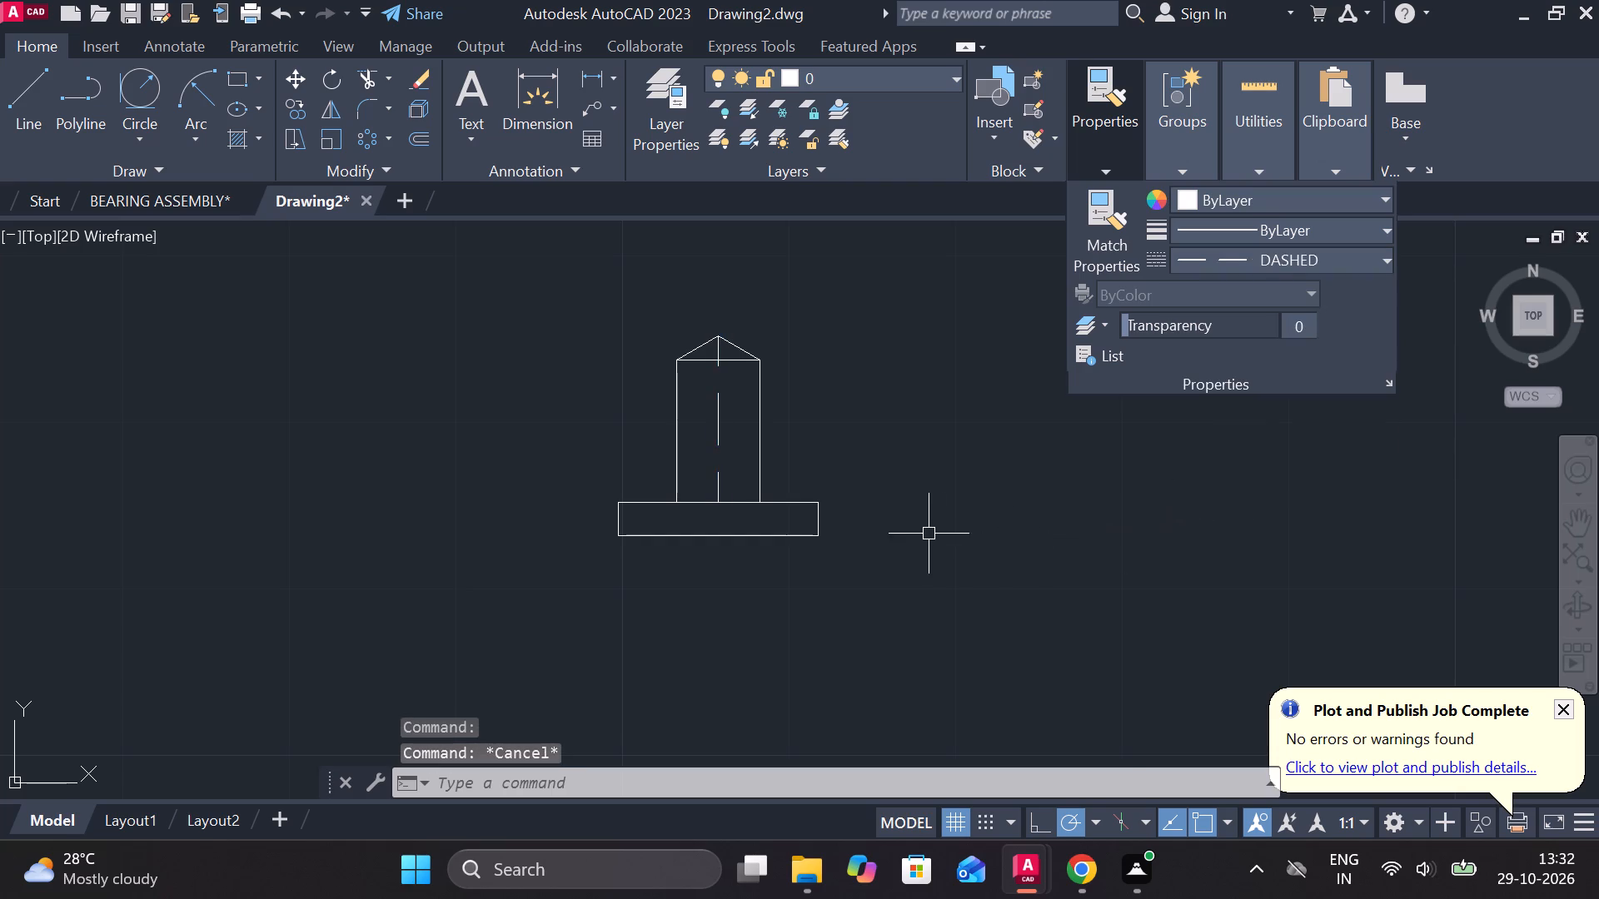
# Copy the complete pin view into the empty space beside the undimensioned part 7, among the undimensioned views.
pyautogui.scroll(-2, 924, 532)
pyautogui.click(760, 448)
pyautogui.press('Escape')
pyautogui.click(762, 403)
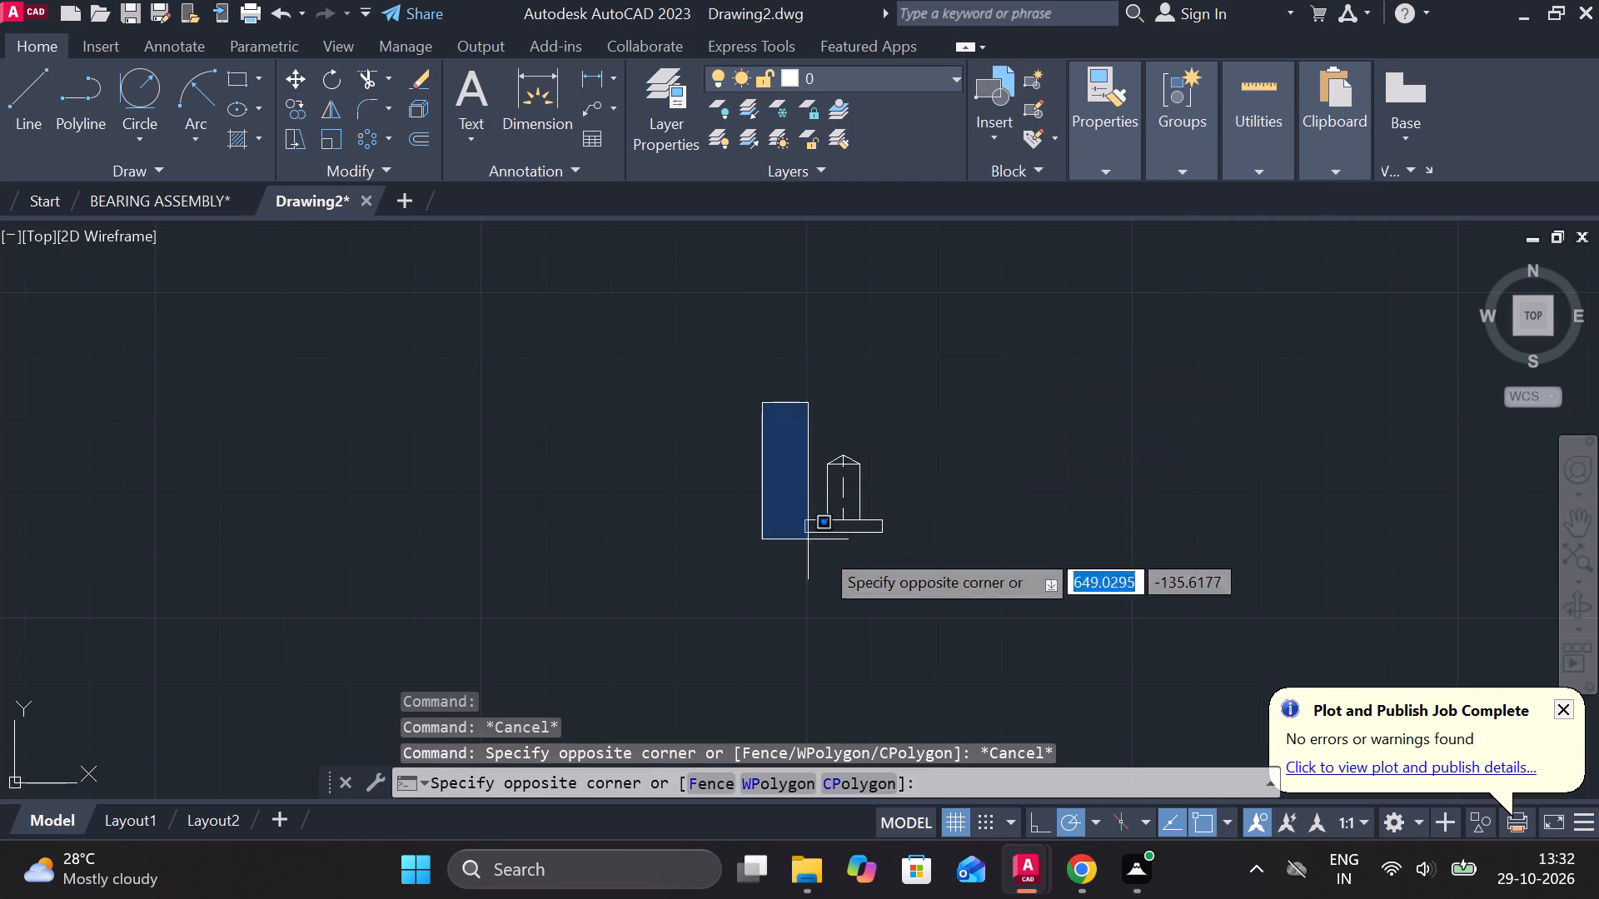
pyautogui.click(945, 581)
pyautogui.write('CO')
pyautogui.press('Return')
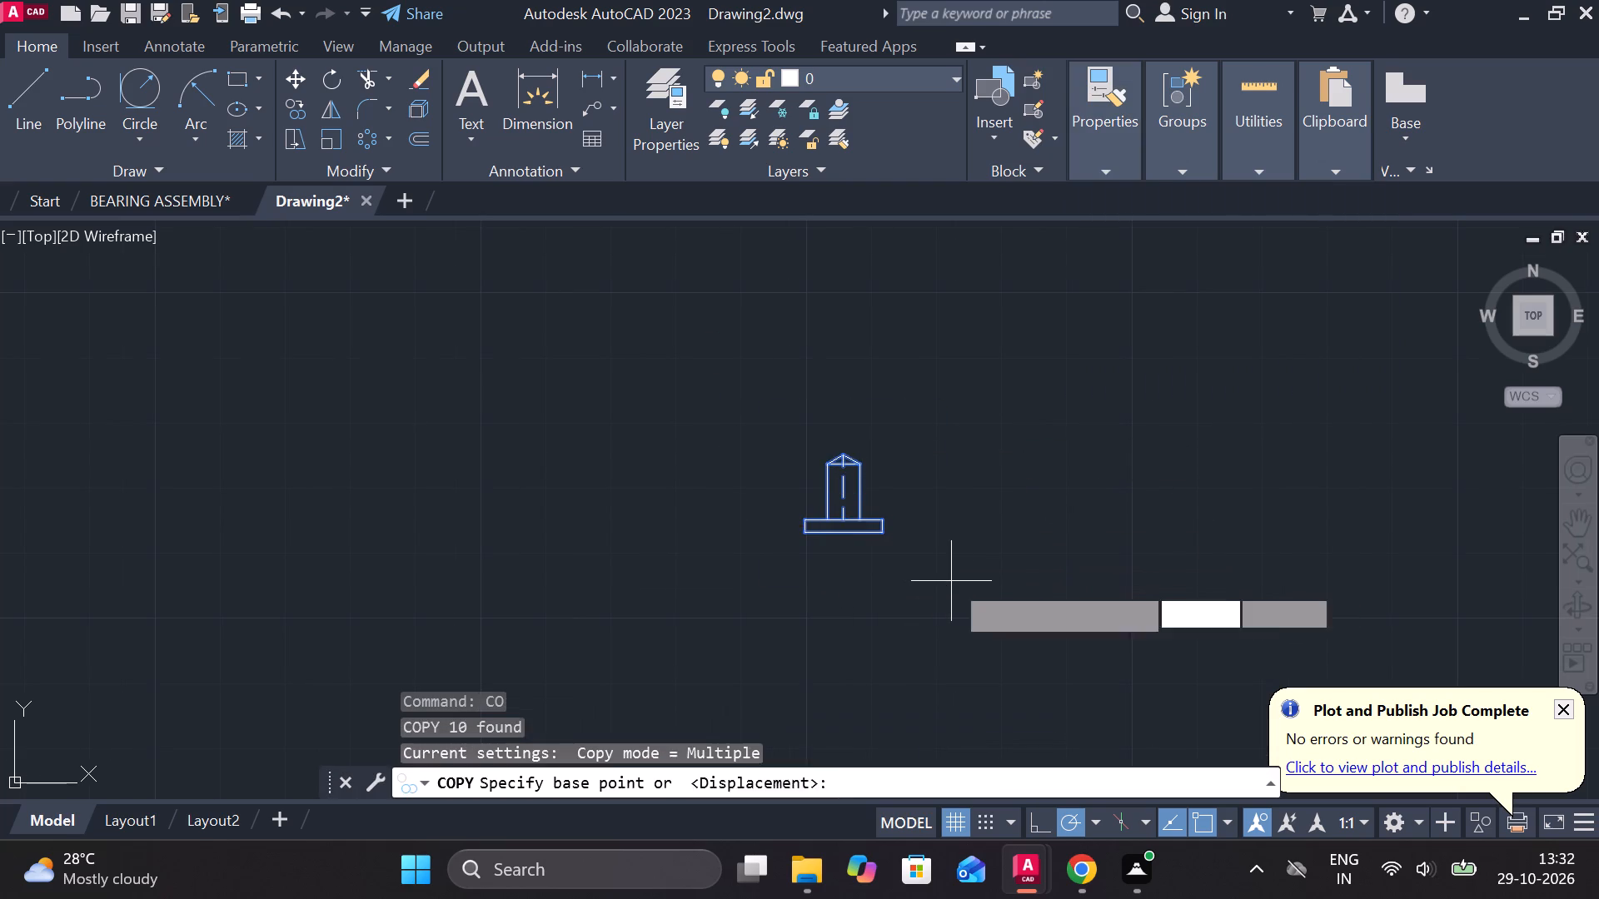
pyautogui.click(951, 581)
pyautogui.scroll(-3, 991, 561)
pyautogui.moveTo(726, 528); pyautogui.dragTo(1047, 561, button='middle')
pyautogui.scroll(-1, 1038, 559)
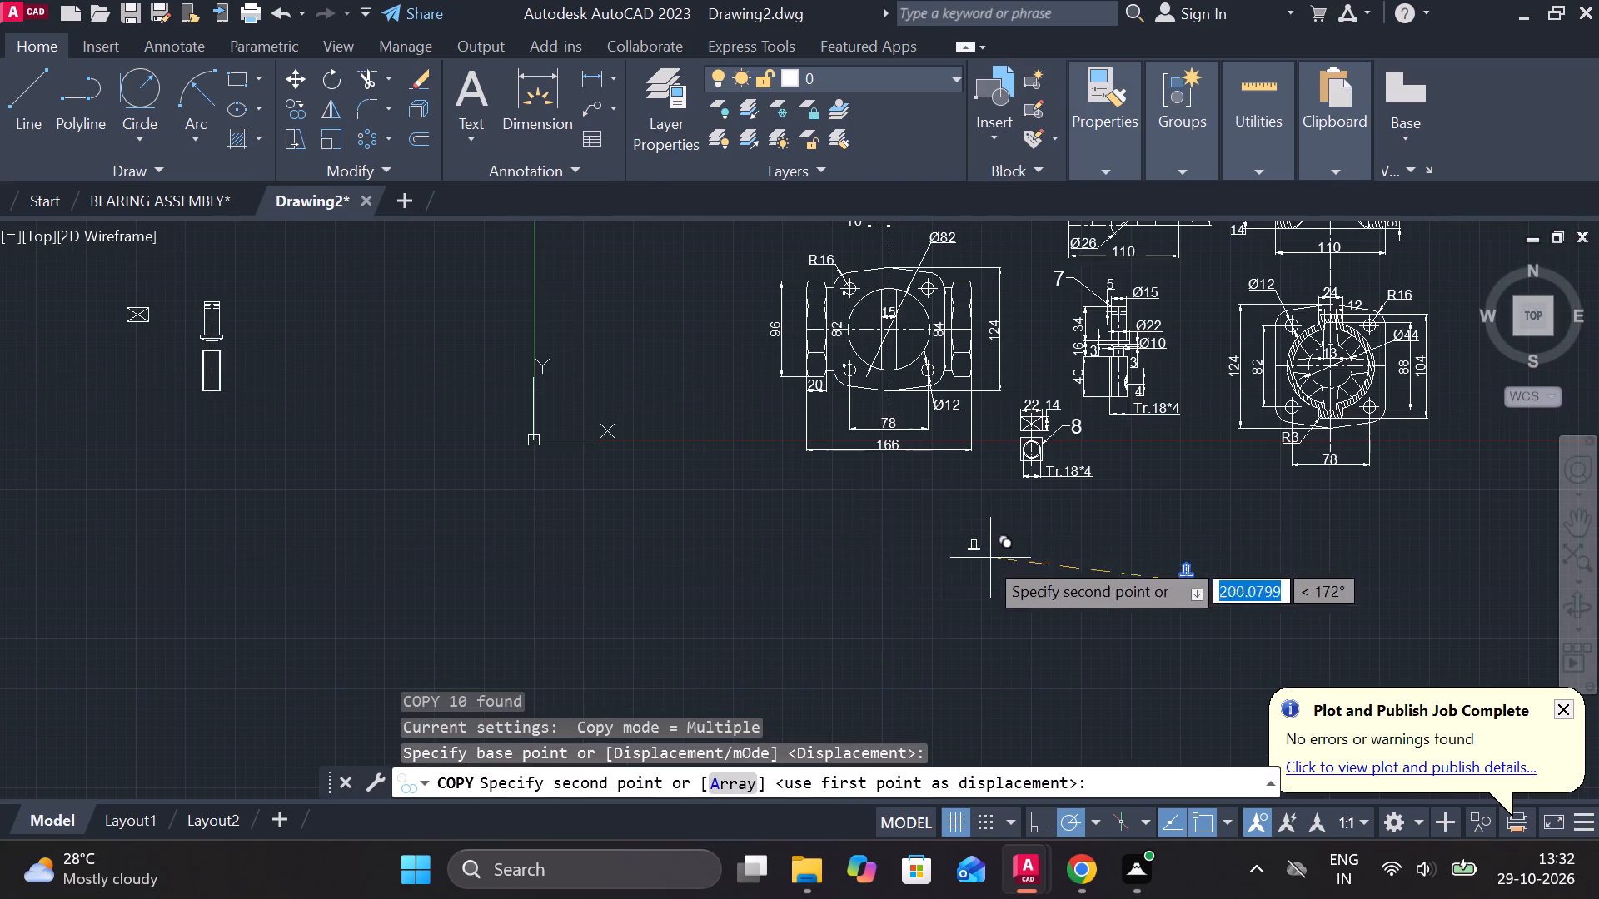
pyautogui.moveTo(740, 445); pyautogui.dragTo(1072, 577, button='middle')
pyautogui.click(694, 455)
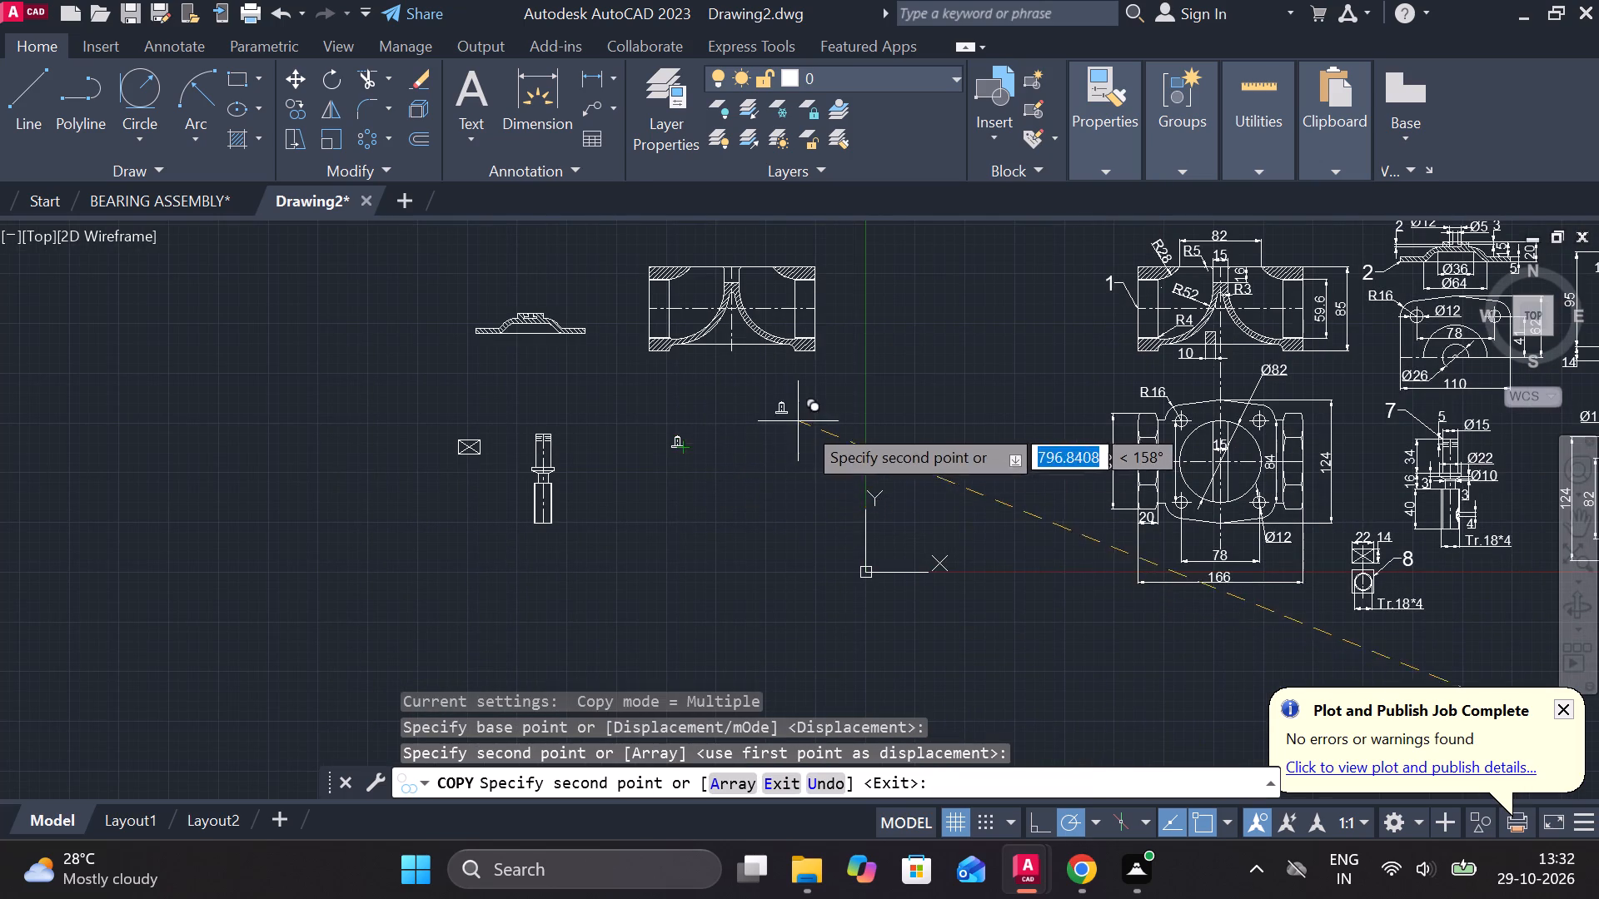
pyautogui.scroll(2, 807, 424)
pyautogui.scroll(-5, 1009, 484)
pyautogui.scroll(3, 1218, 591)
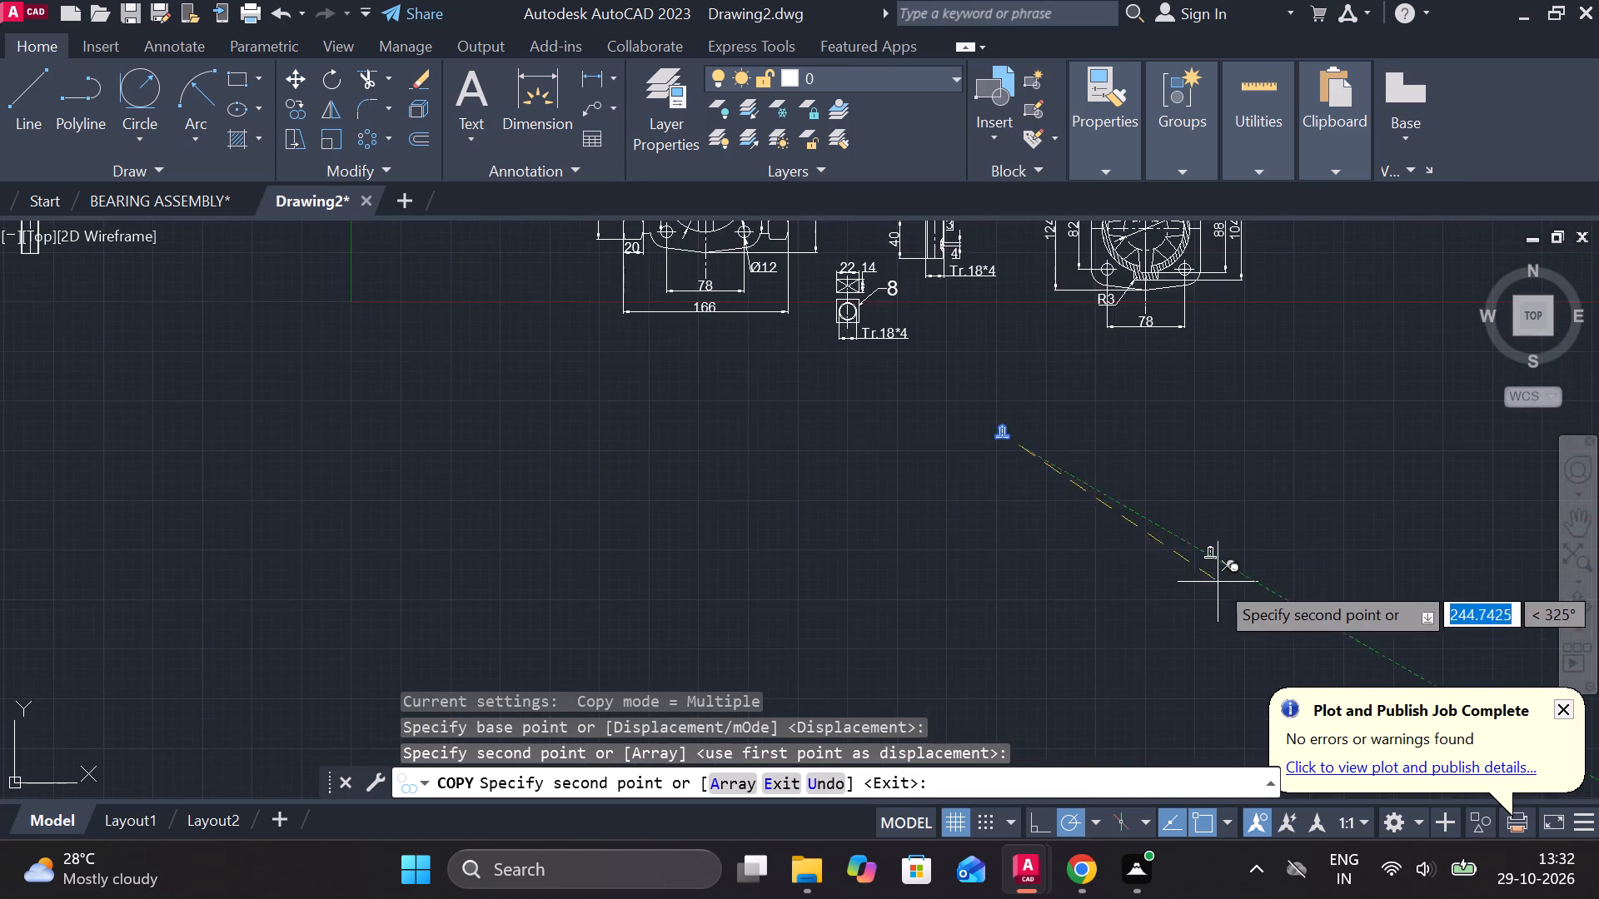
pyautogui.scroll(4, 1043, 468)
pyautogui.moveTo(997, 359); pyautogui.dragTo(1023, 593, button='middle')
pyautogui.press('Escape')
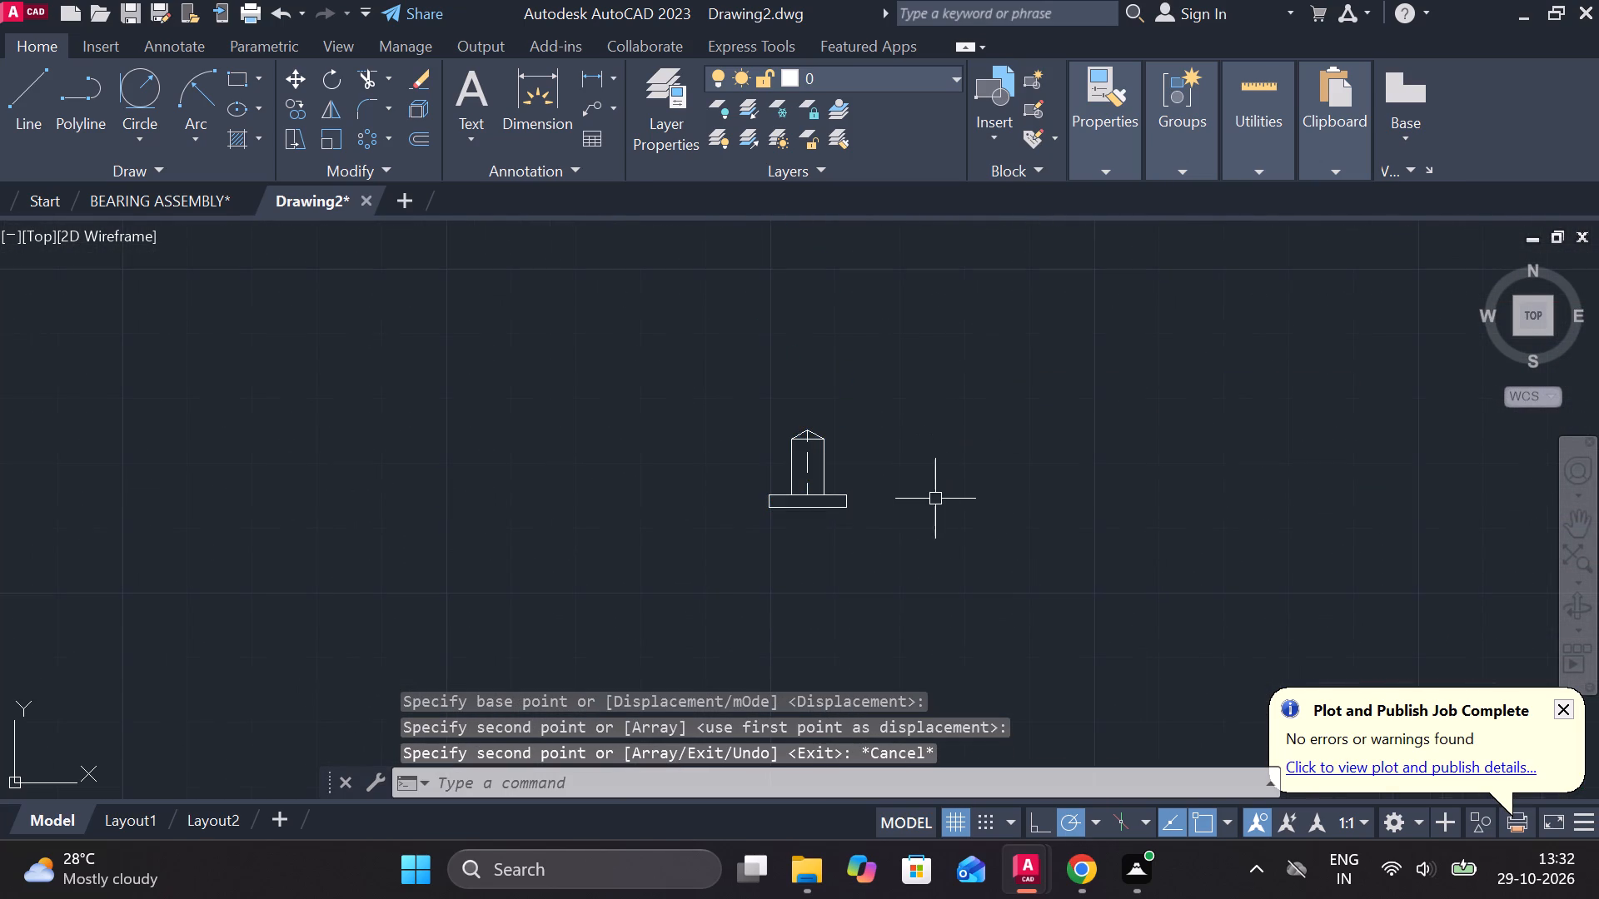
# Stretch the lower end of the dashed centre line straight down, well below the base rectangle.
pyautogui.click(806, 472)
pyautogui.click(804, 499)
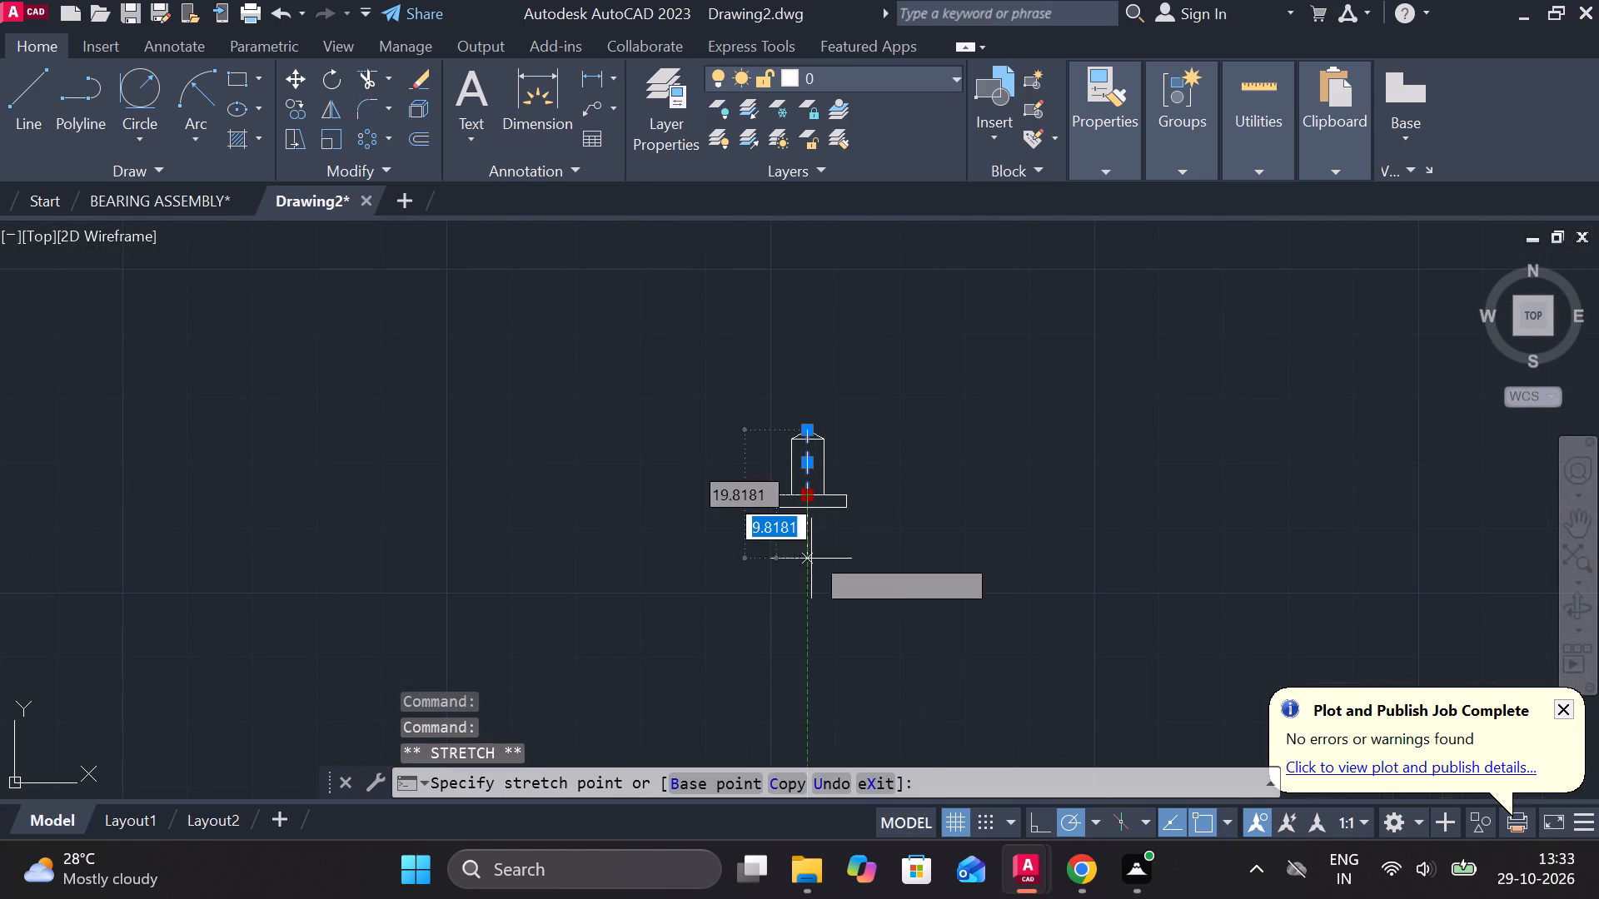
pyautogui.click(809, 594)
pyautogui.press('Escape')
# Draw a 12 diameter circle below the pin's base, centred on the dashed centre line.
pyautogui.write('C')
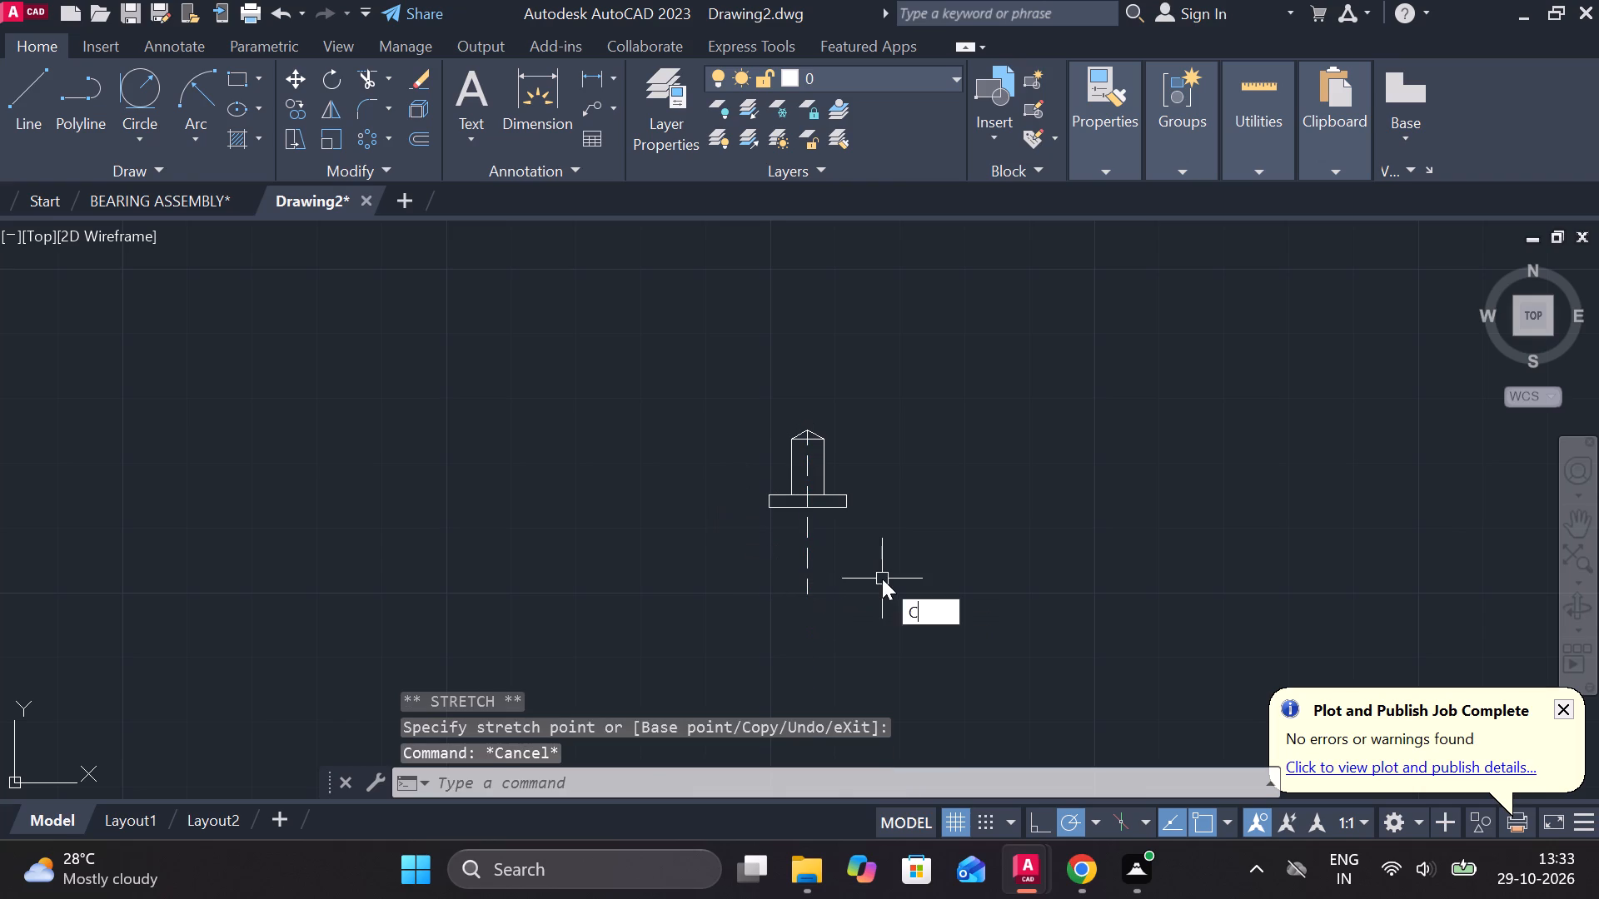
pyautogui.press('space')
pyautogui.scroll(3, 882, 579)
pyautogui.click(575, 534)
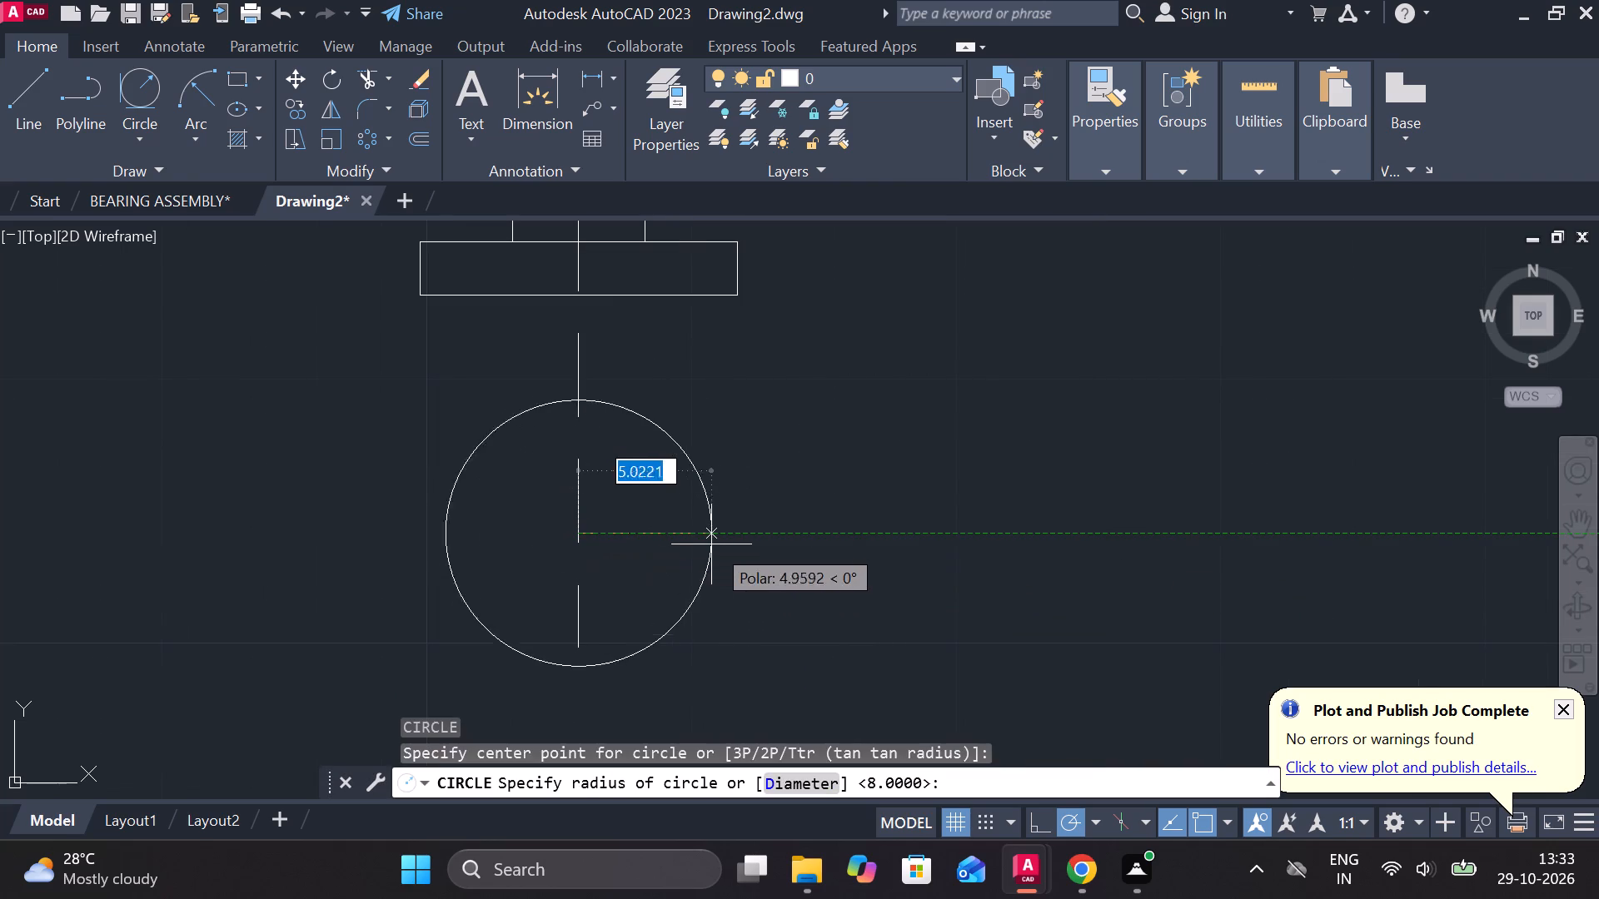
pyautogui.write('D')
pyautogui.press('space')
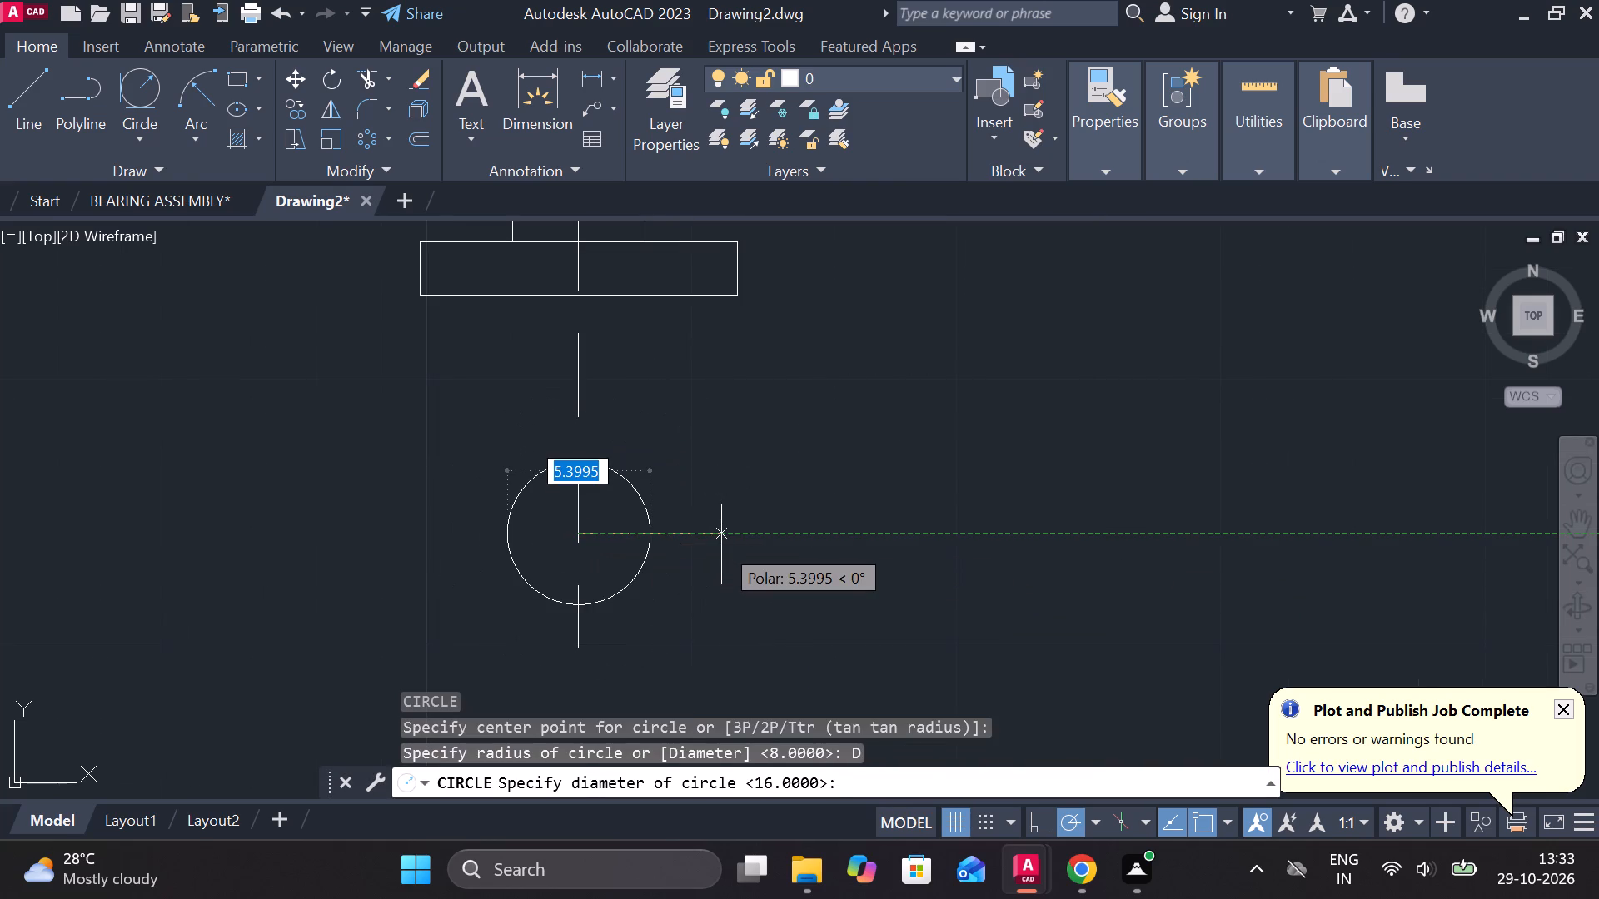
pyautogui.write('12')
pyautogui.press('space')
# Draw a 5 diameter circle concentric with the 12 diameter circle.
pyautogui.write('C')
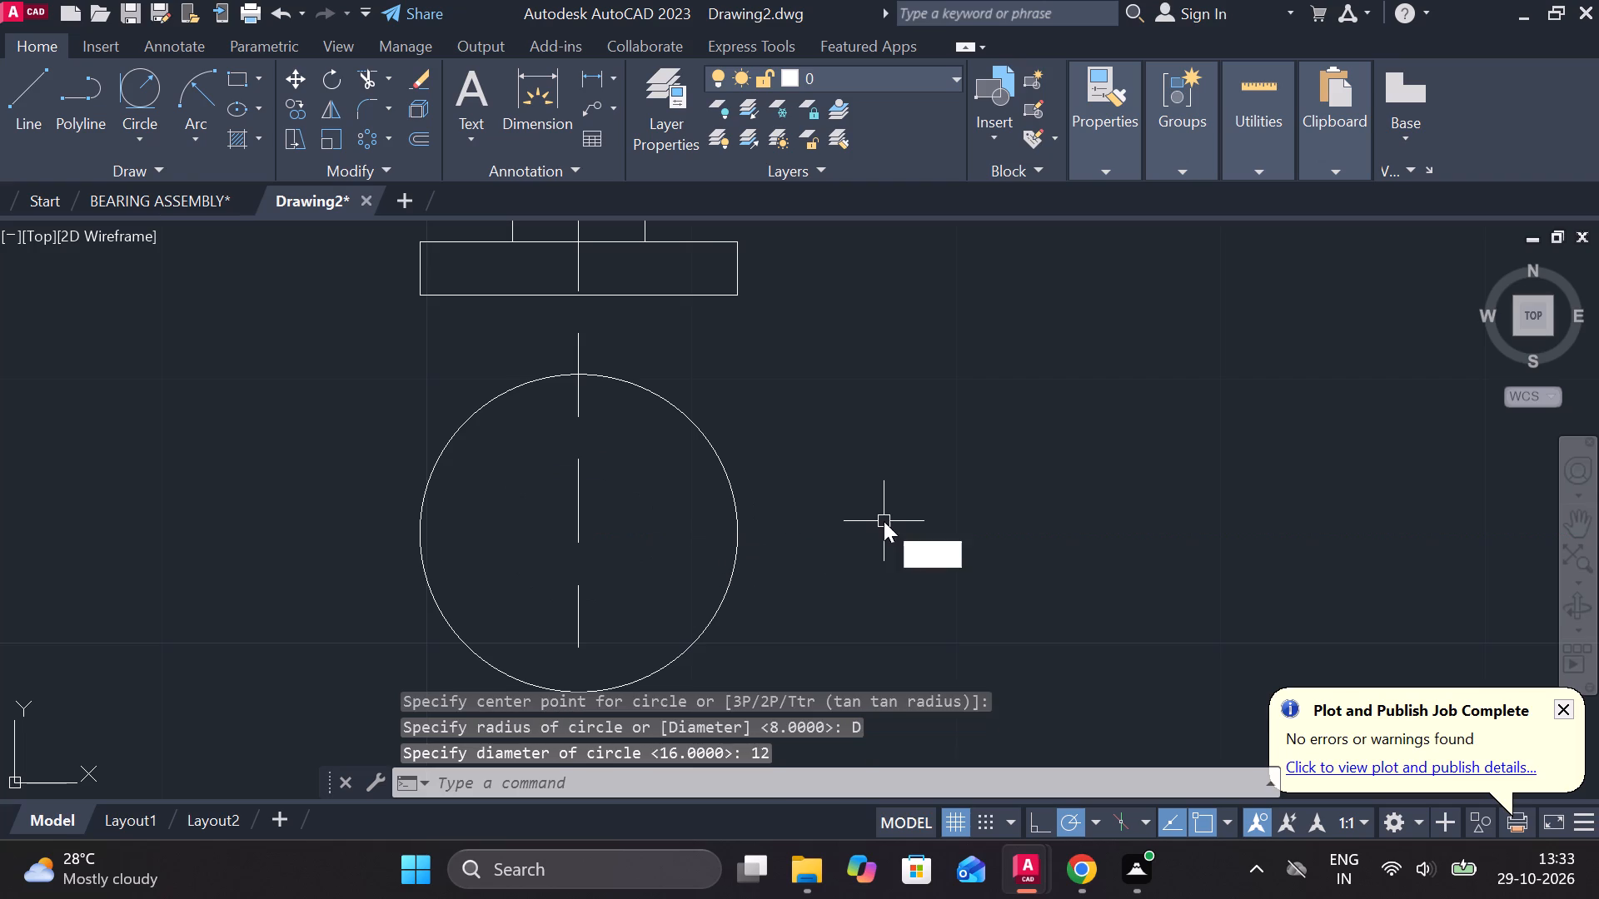
pyautogui.press('space')
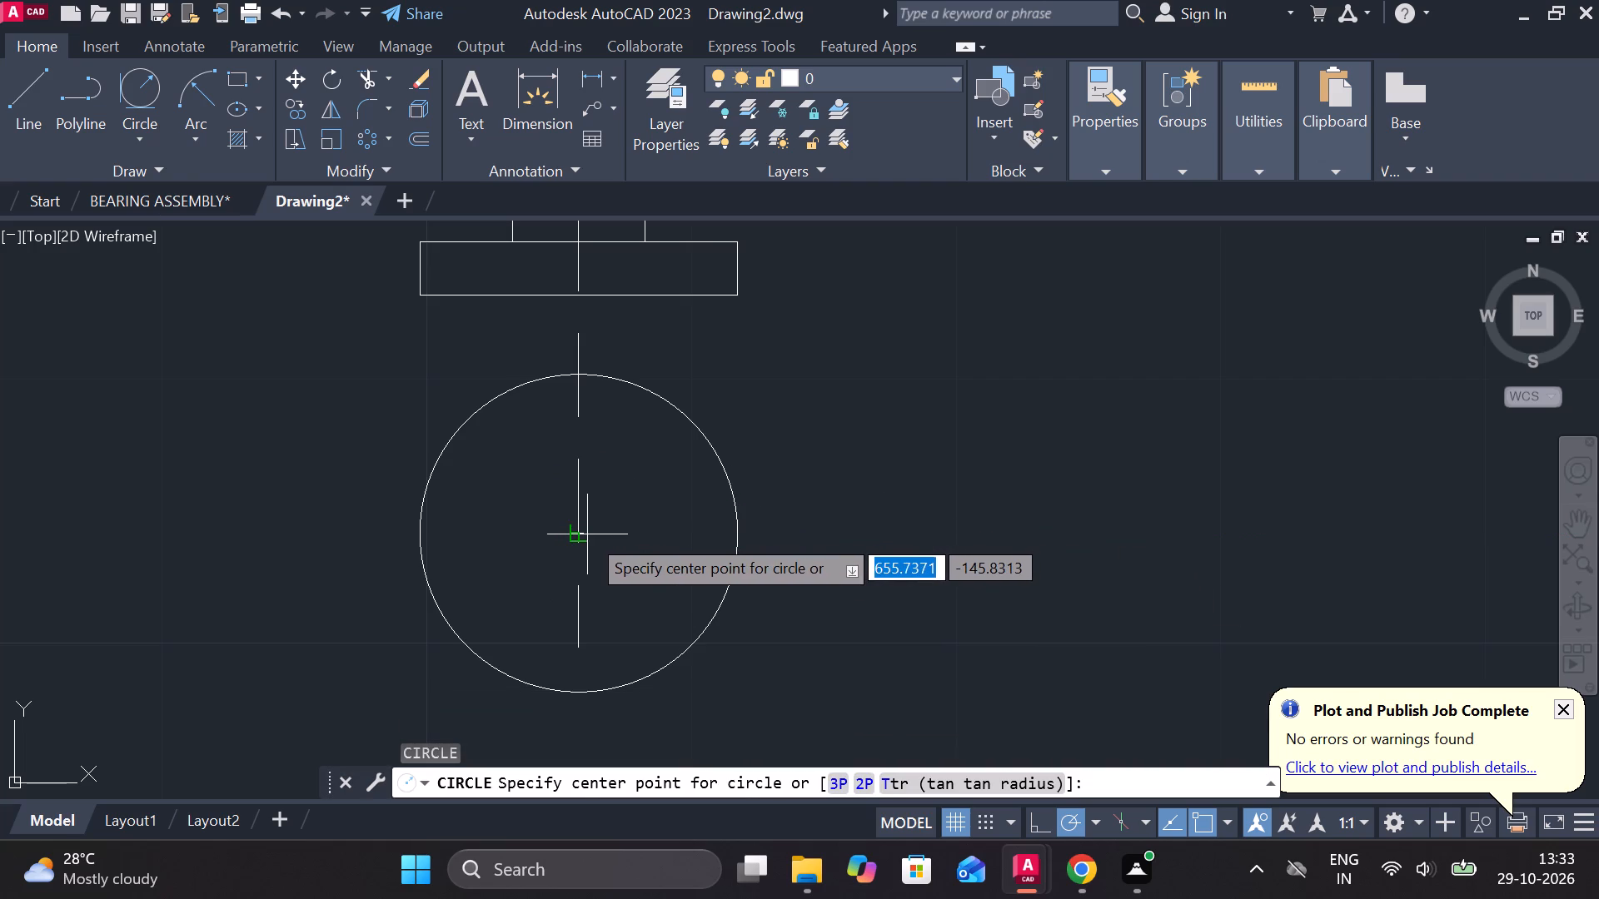
pyautogui.click(592, 534)
pyautogui.write('D 5')
pyautogui.press('space')
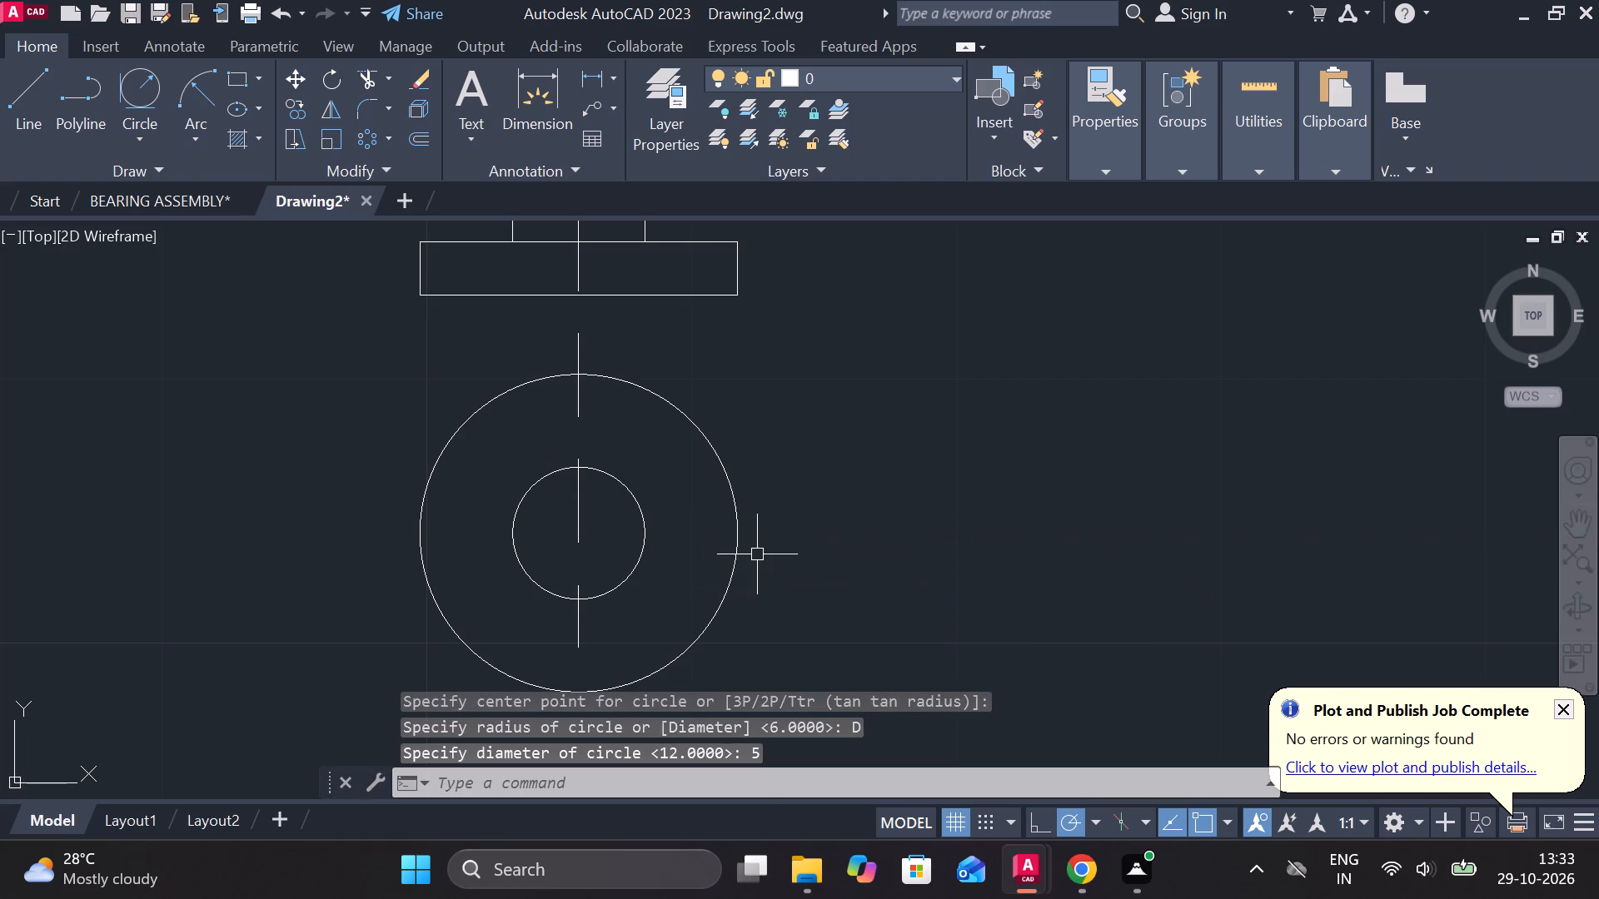
# Add a vertical linear dimension for the outer circle's diameter, placed to the left of the circular view.
pyautogui.click(590, 75)
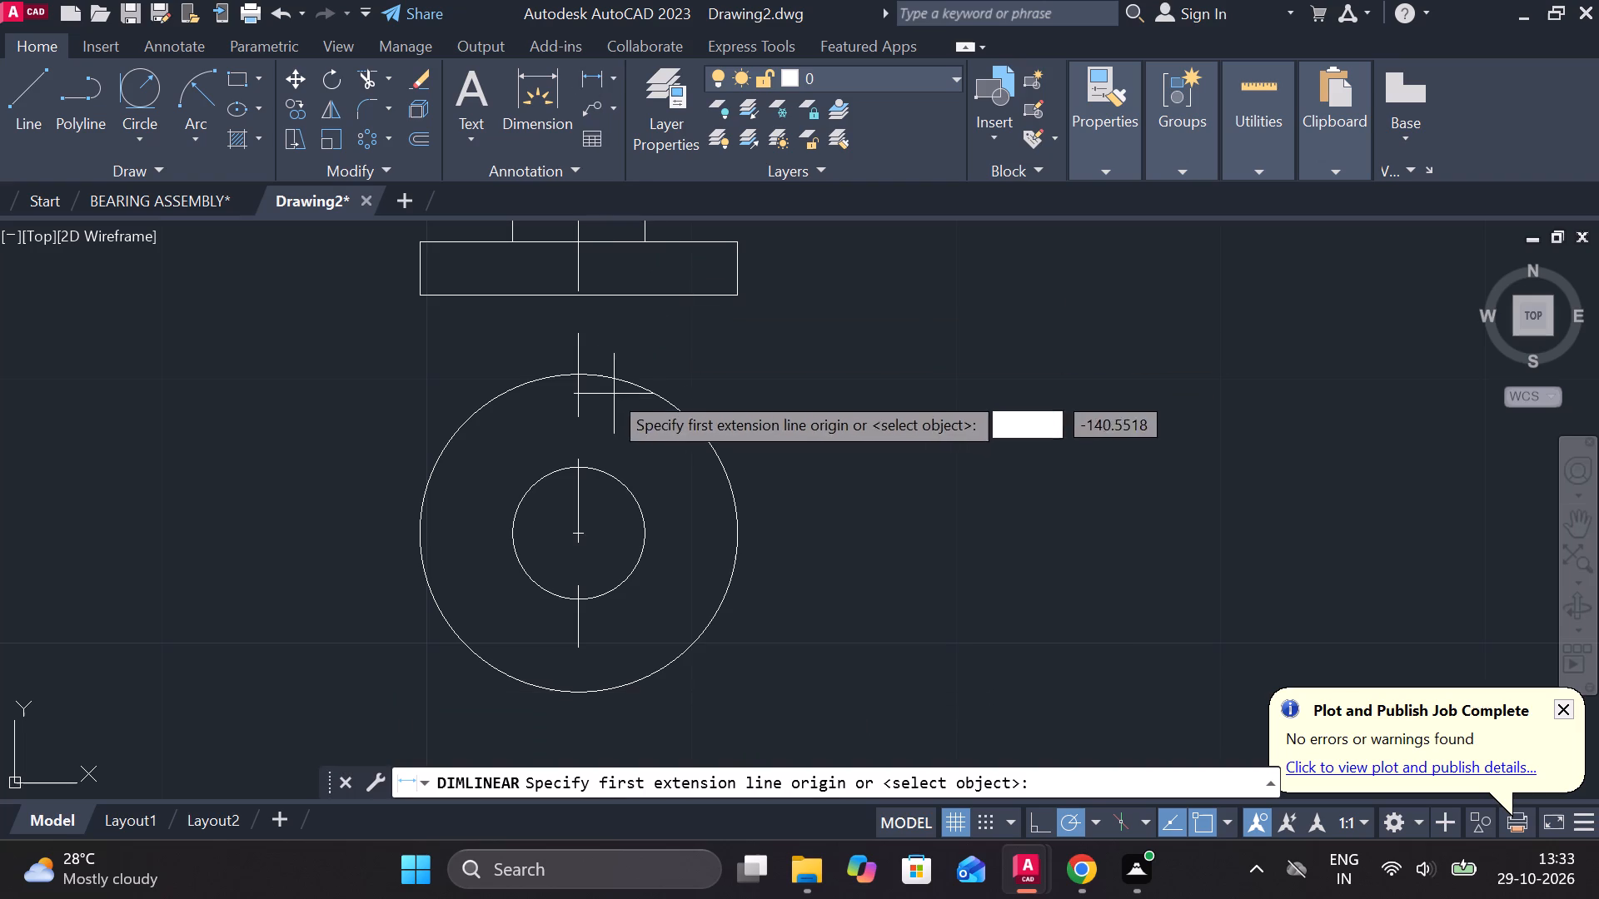
pyautogui.click(585, 381)
pyautogui.click(581, 700)
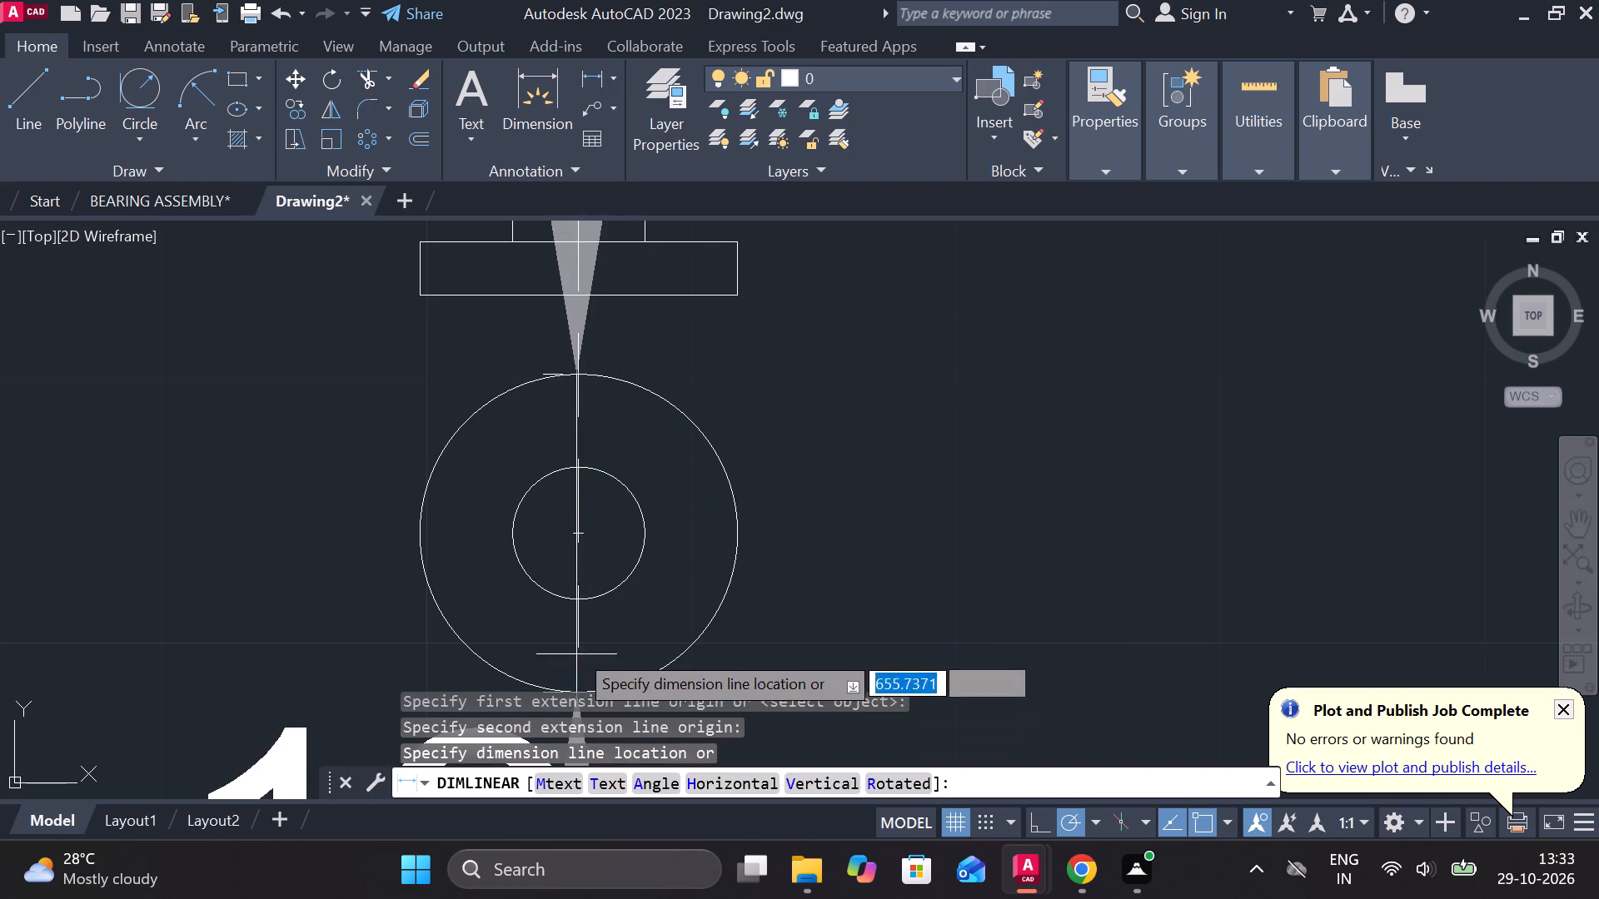
pyautogui.moveTo(575, 649); pyautogui.dragTo(681, 528, button='middle')
pyautogui.scroll(-2, 672, 519)
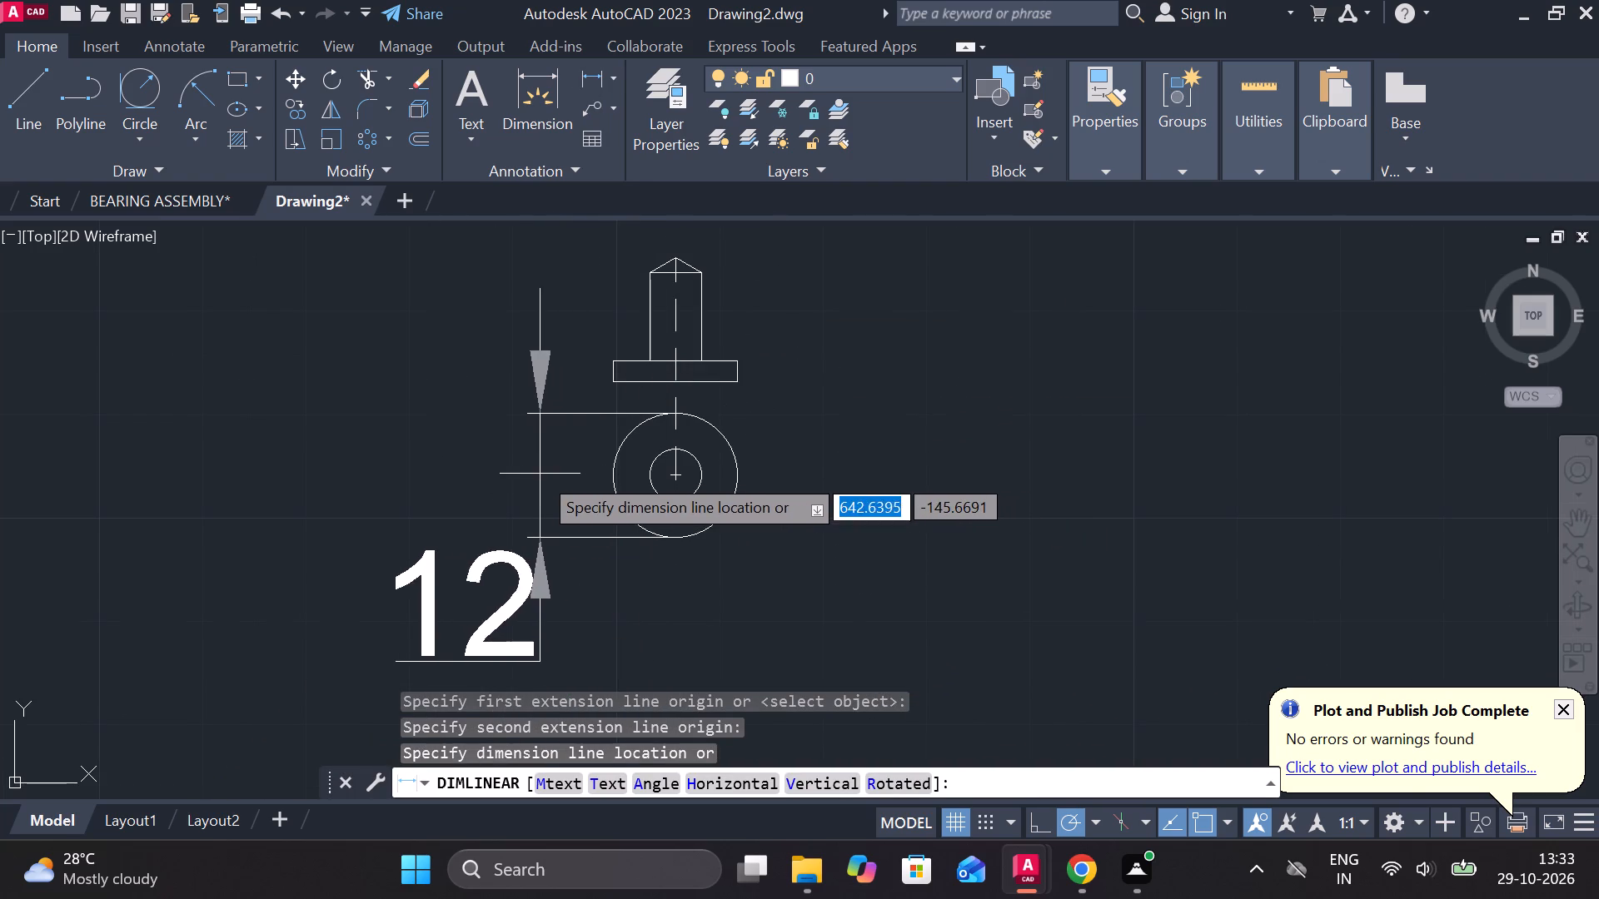
pyautogui.click(537, 474)
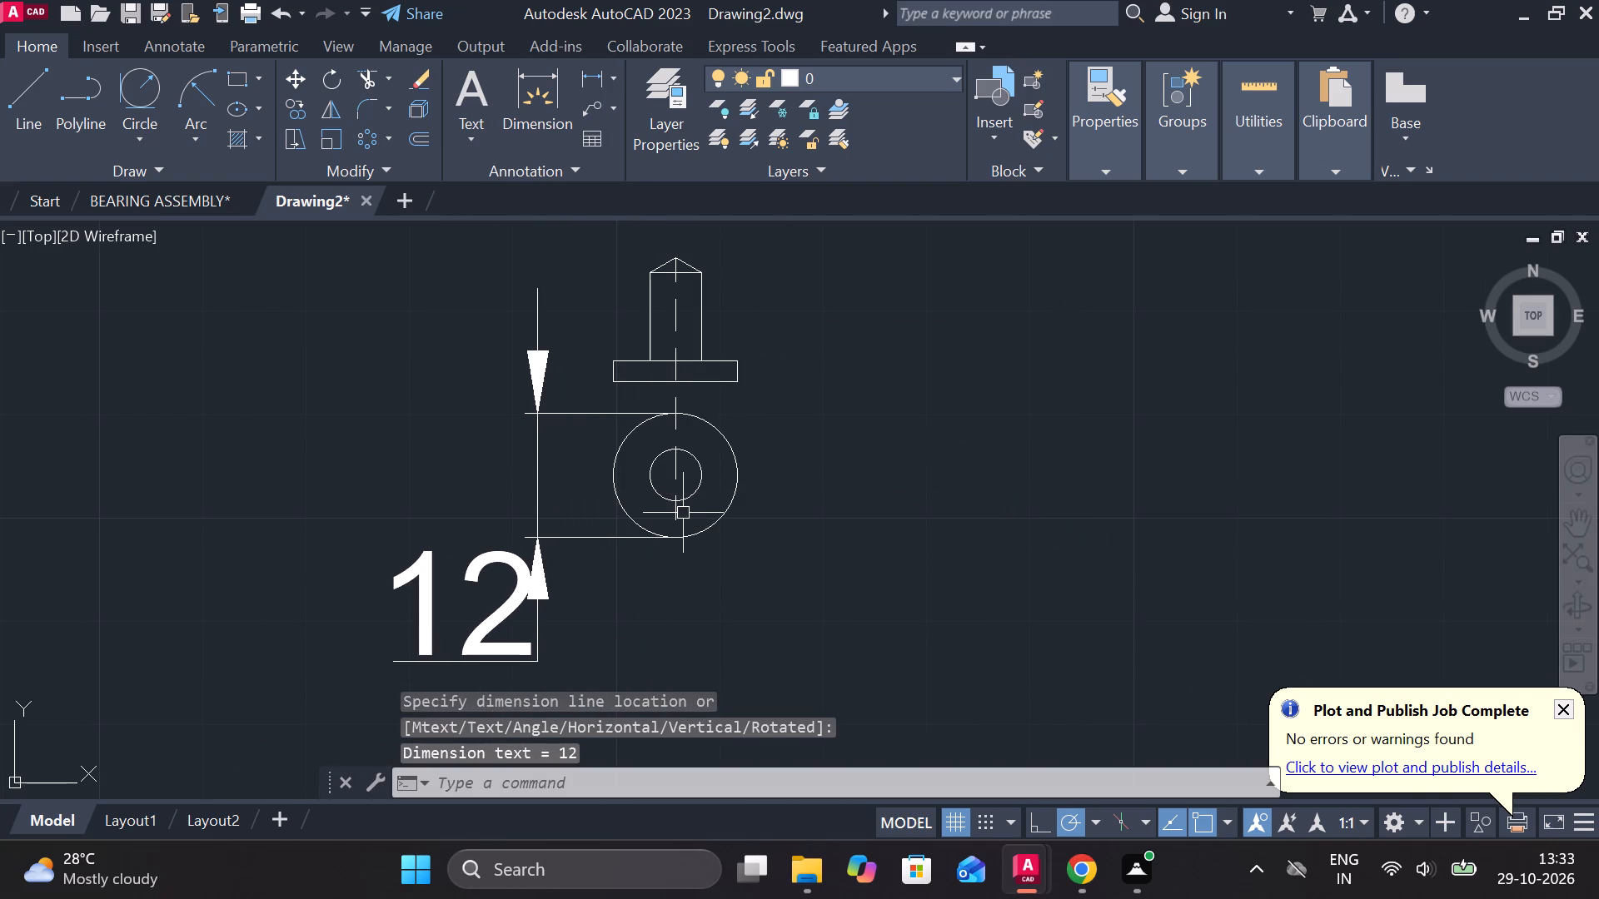
# Stretch the dashed centre line's two ends so it extends below the outer circle and above the pin's pointed tip.
pyautogui.click(673, 513)
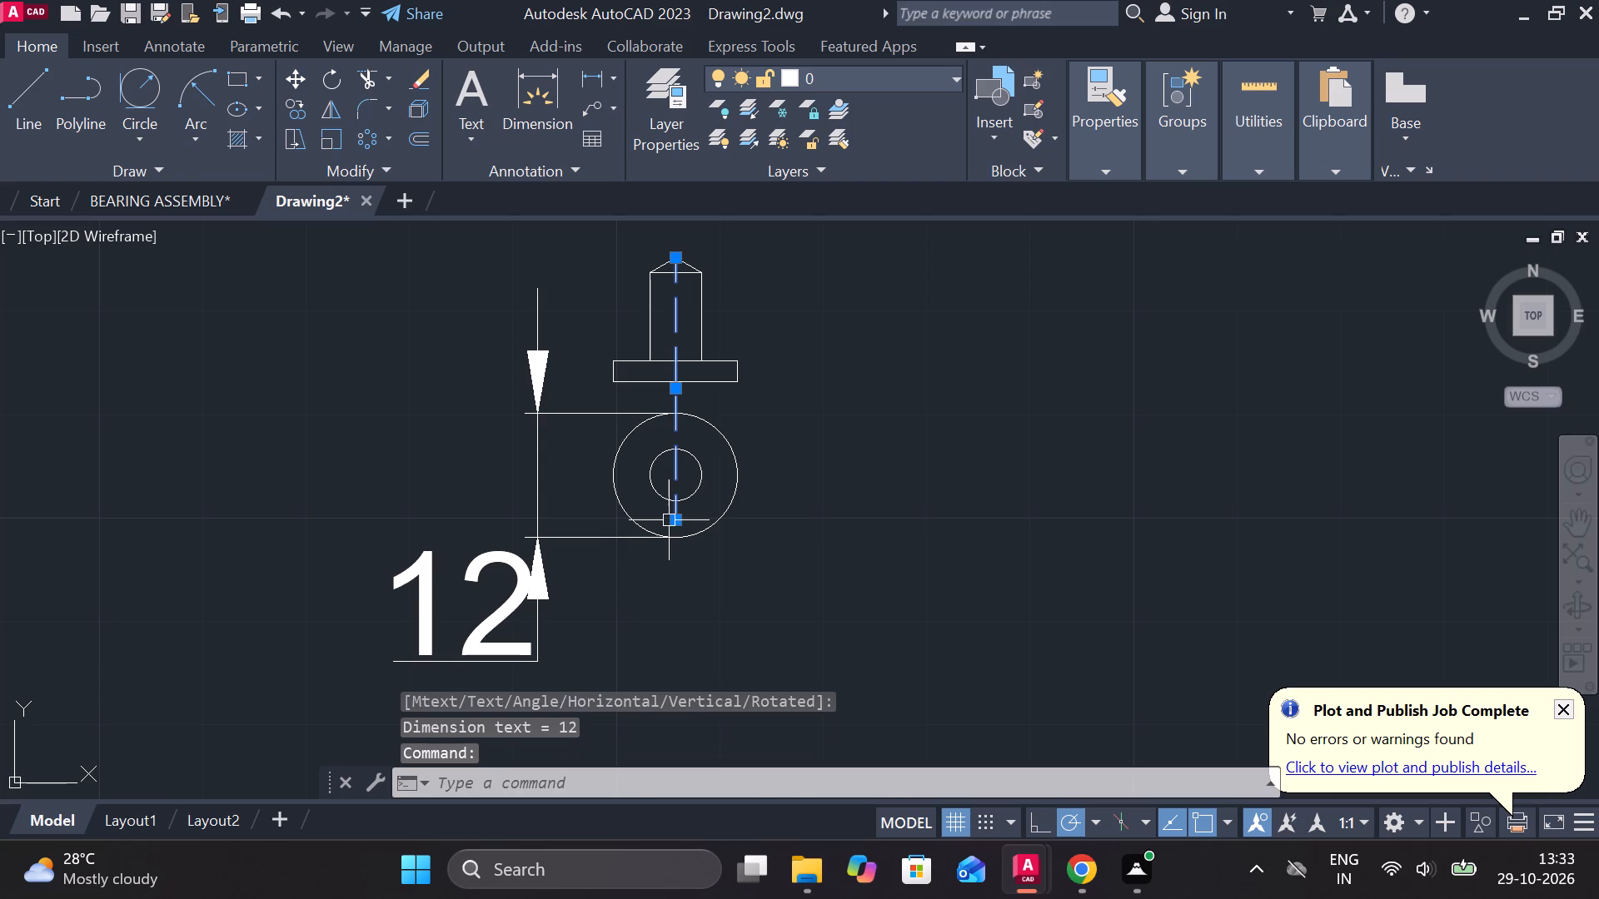
pyautogui.click(672, 520)
pyautogui.click(670, 570)
pyautogui.press('Escape')
pyautogui.scroll(1, 724, 409)
pyautogui.moveTo(754, 415); pyautogui.dragTo(770, 529, button='middle')
pyautogui.click(663, 330)
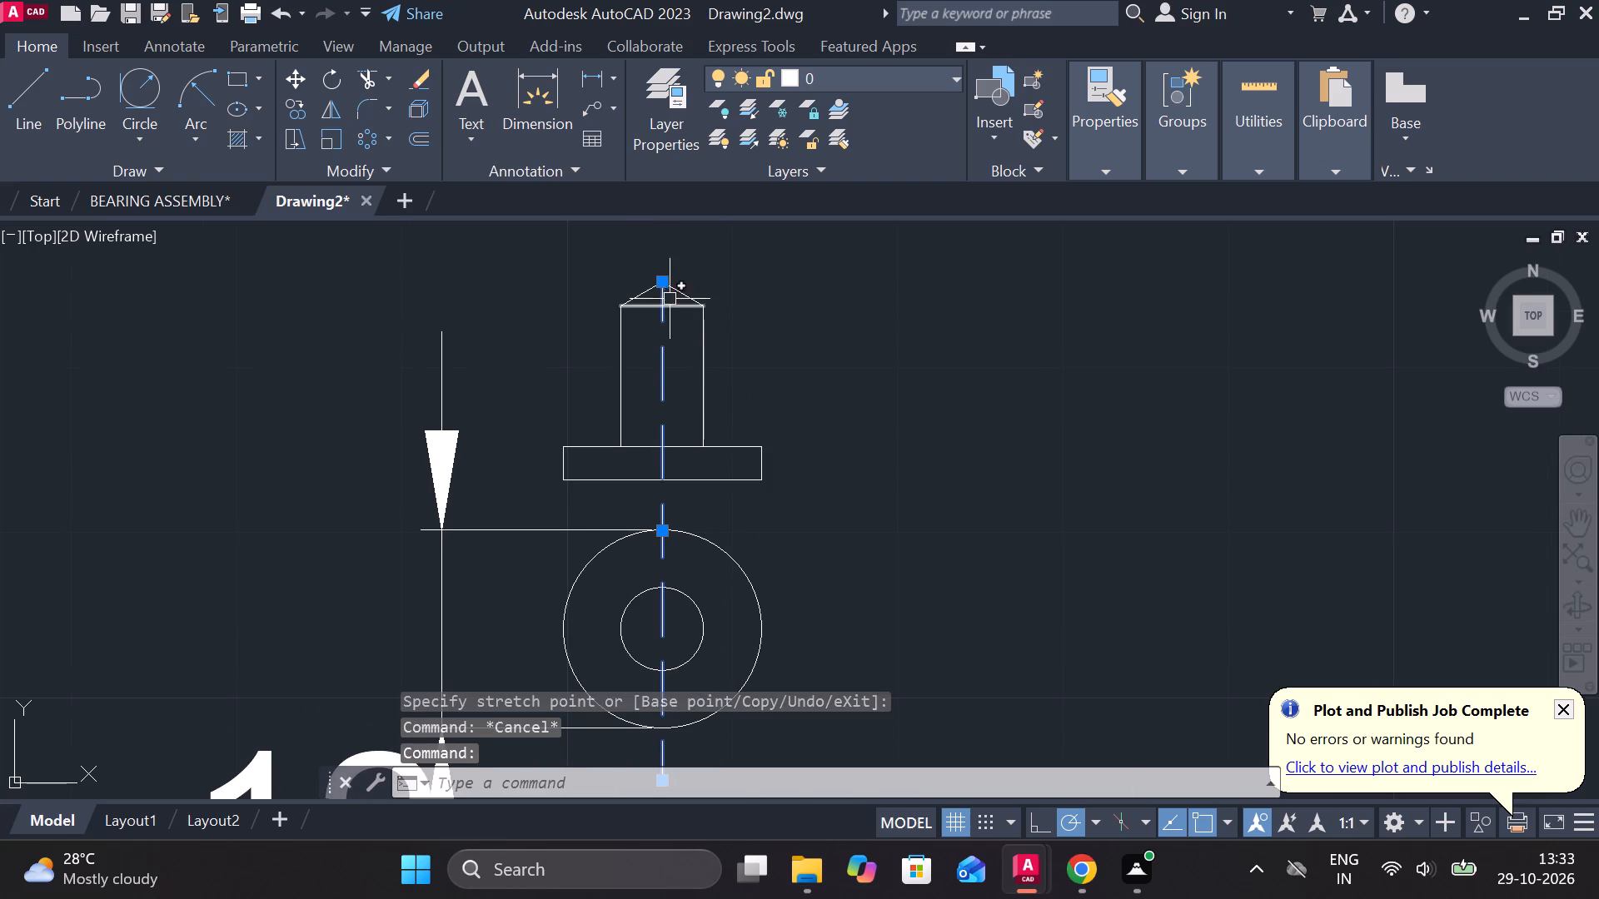
pyautogui.click(665, 281)
pyautogui.click(668, 236)
pyautogui.press('Escape')
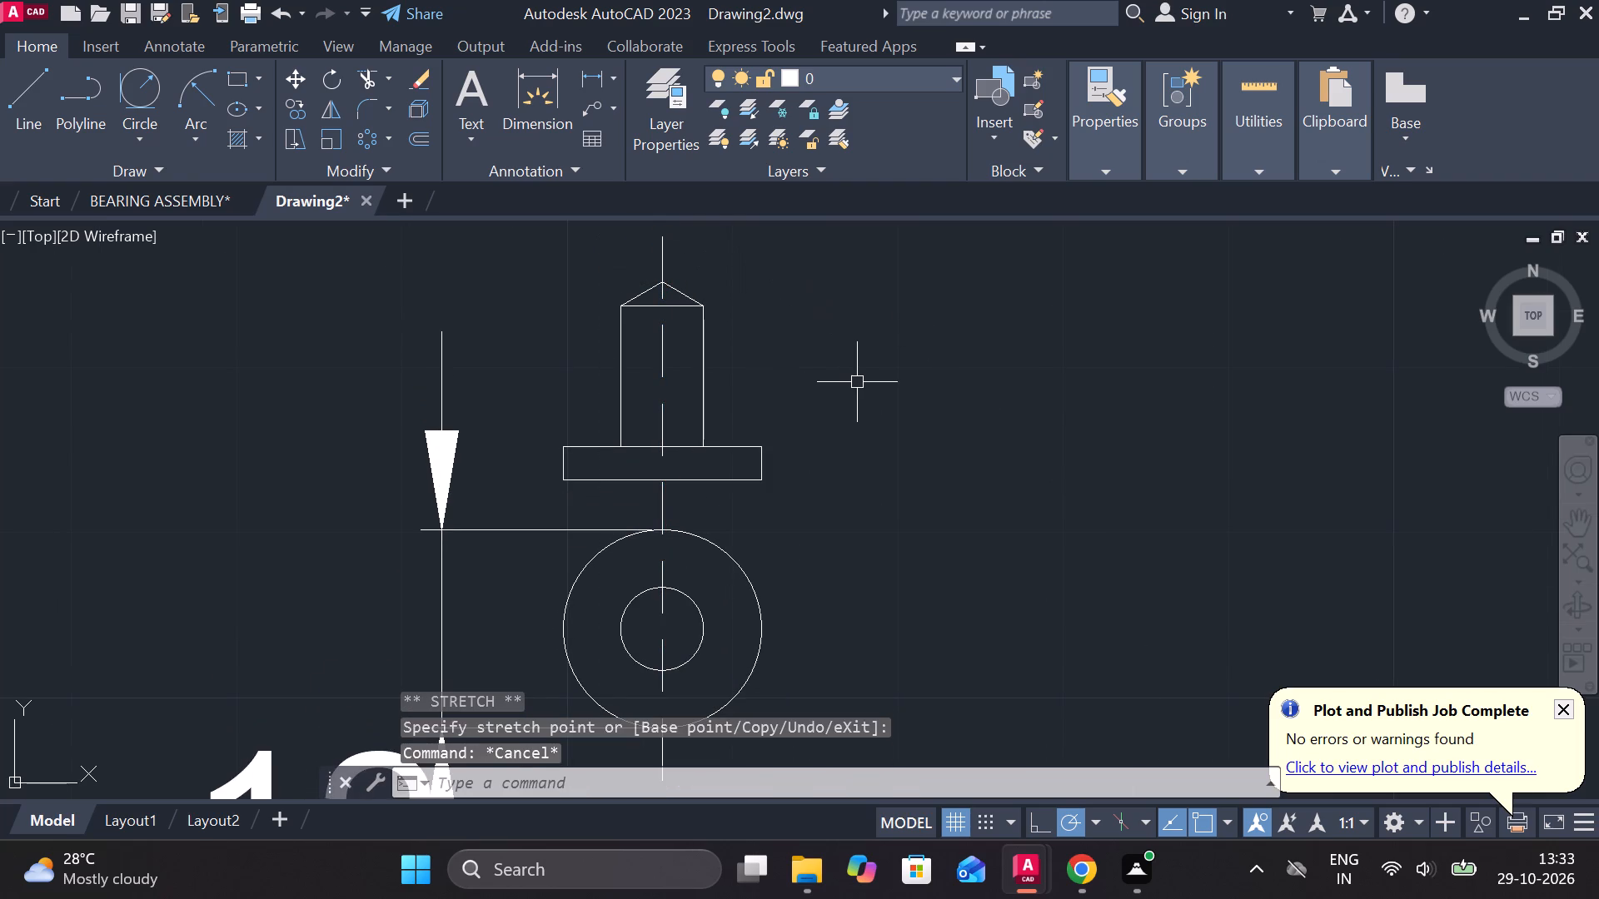
# Dimension the stem's width above the pointed tip and edit the dimension text to read M5.
pyautogui.click(600, 68)
pyautogui.click(615, 303)
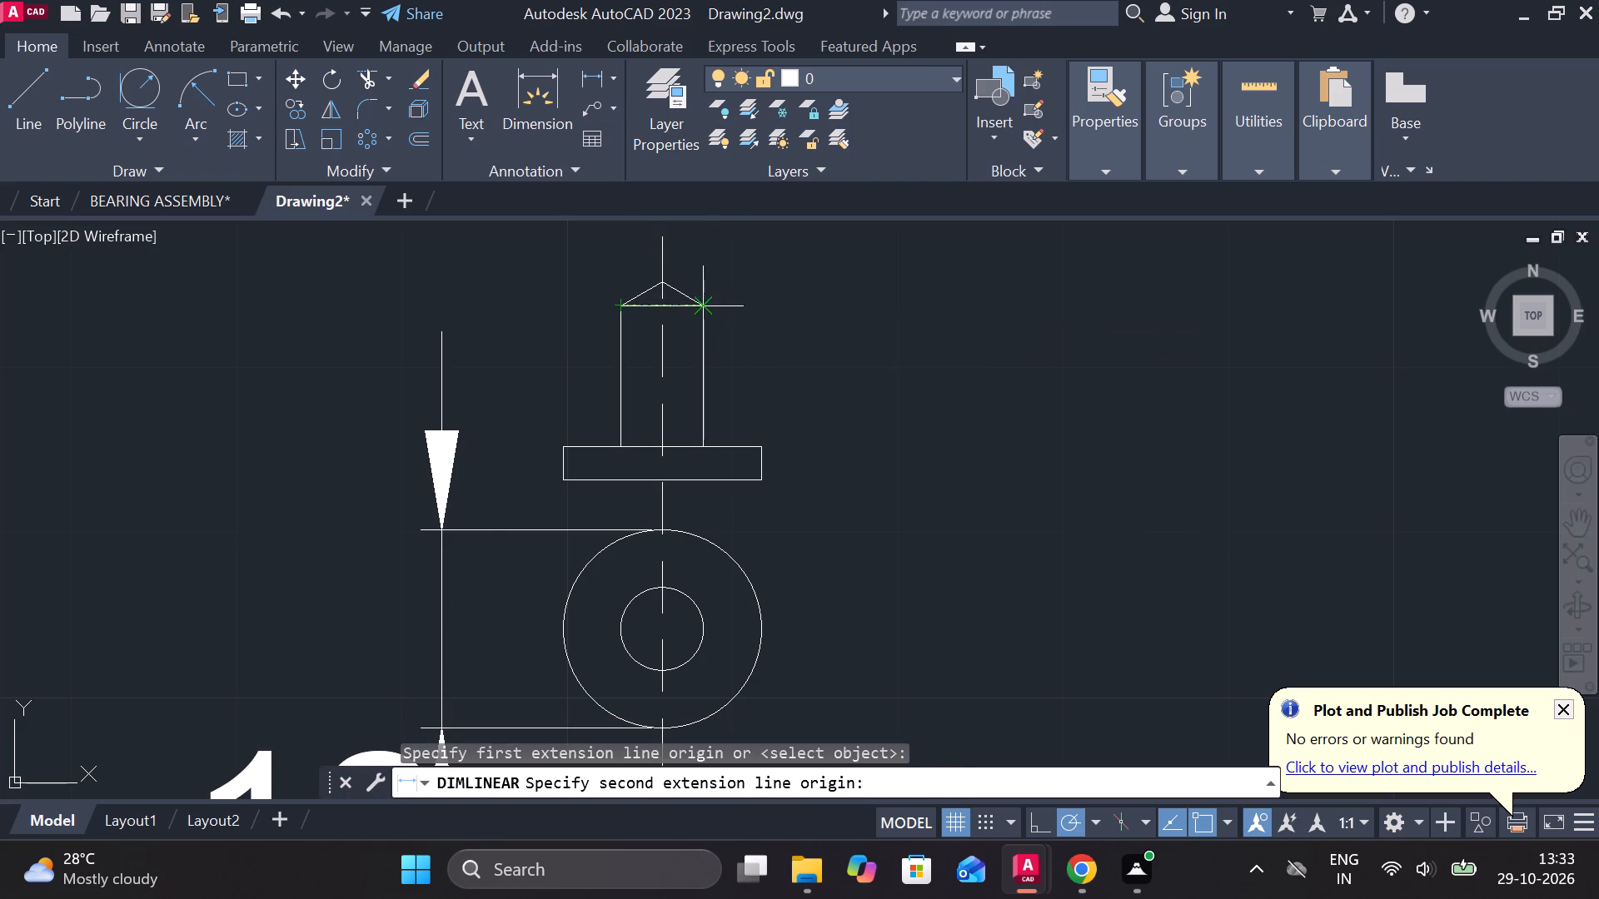
pyautogui.click(706, 311)
pyautogui.moveTo(734, 310); pyautogui.dragTo(747, 393, button='middle')
pyautogui.click(760, 319)
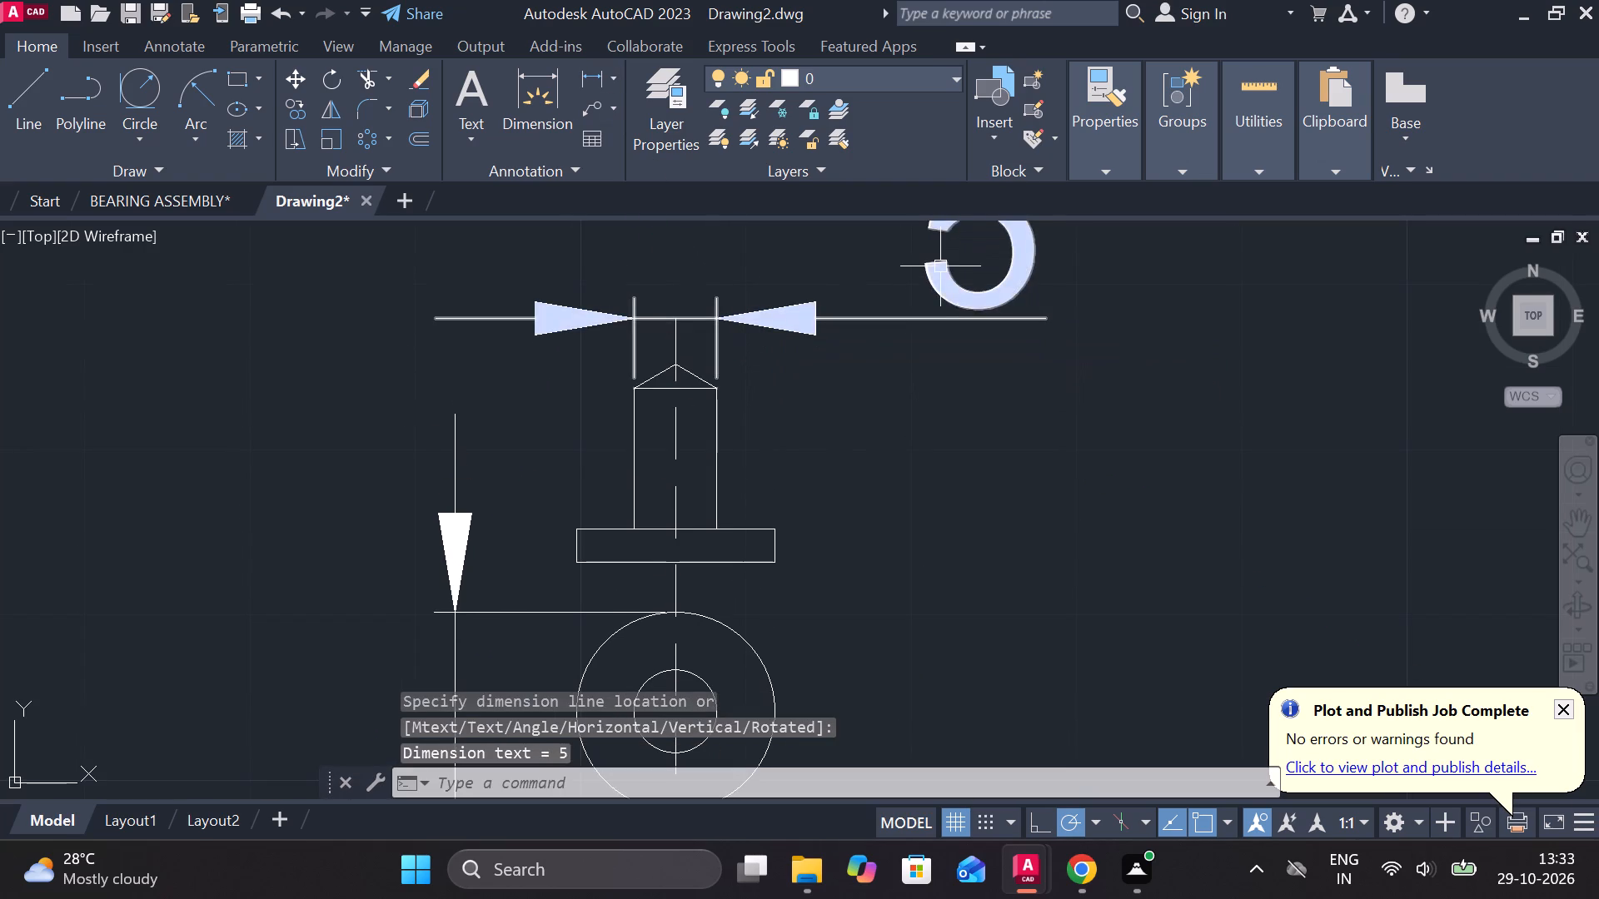
pyautogui.doubleClick(949, 271)
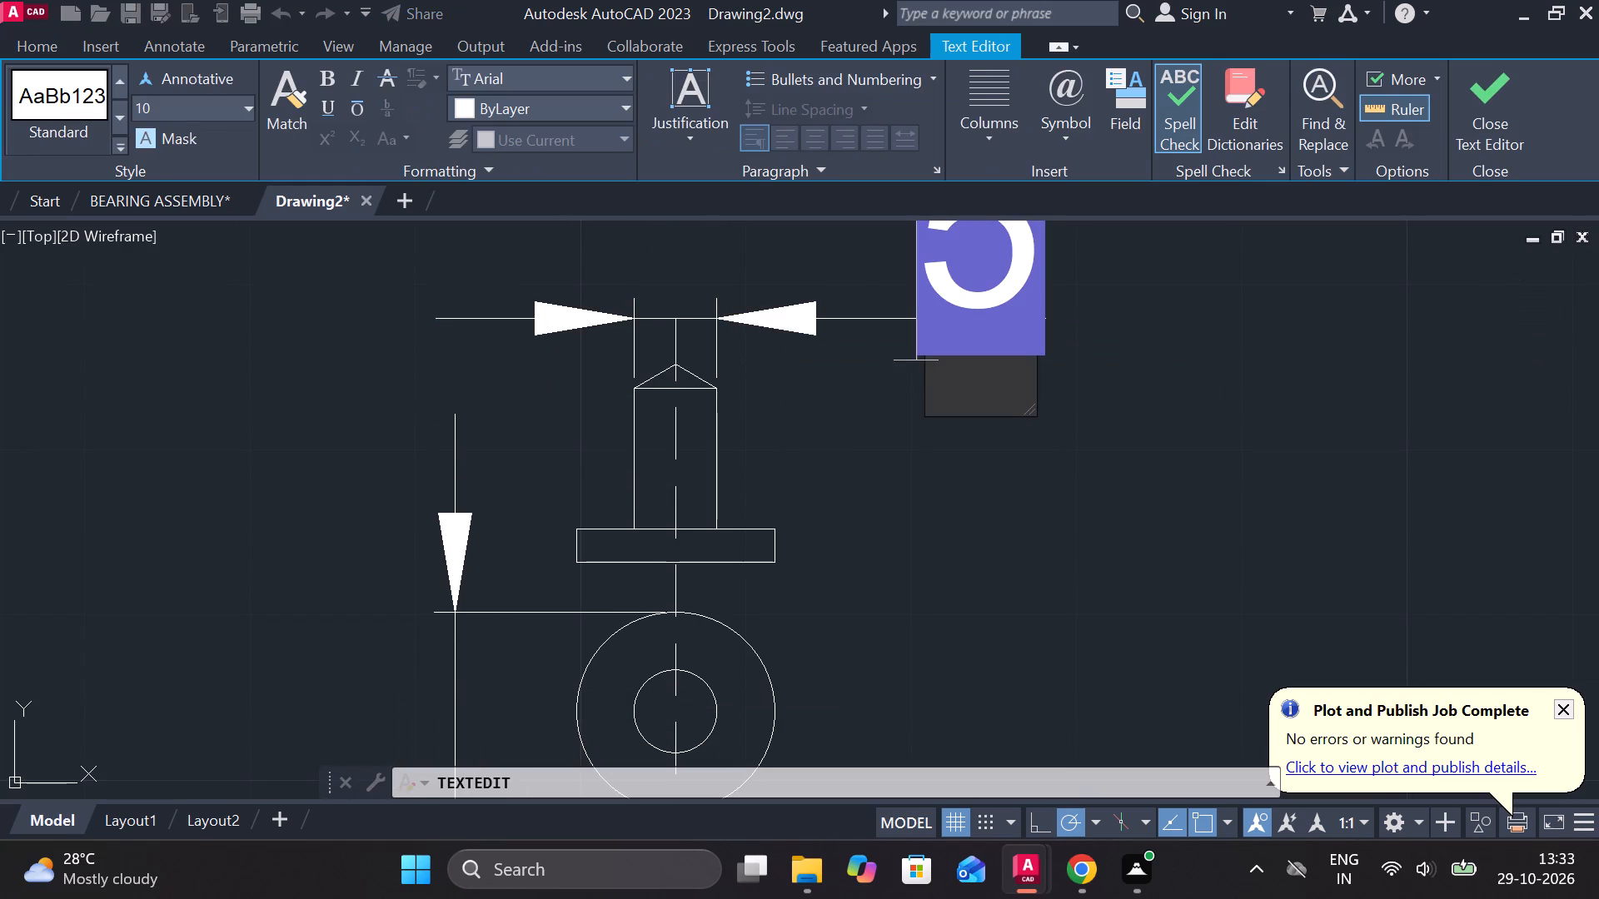
pyautogui.press('m')
pyautogui.click(1495, 114)
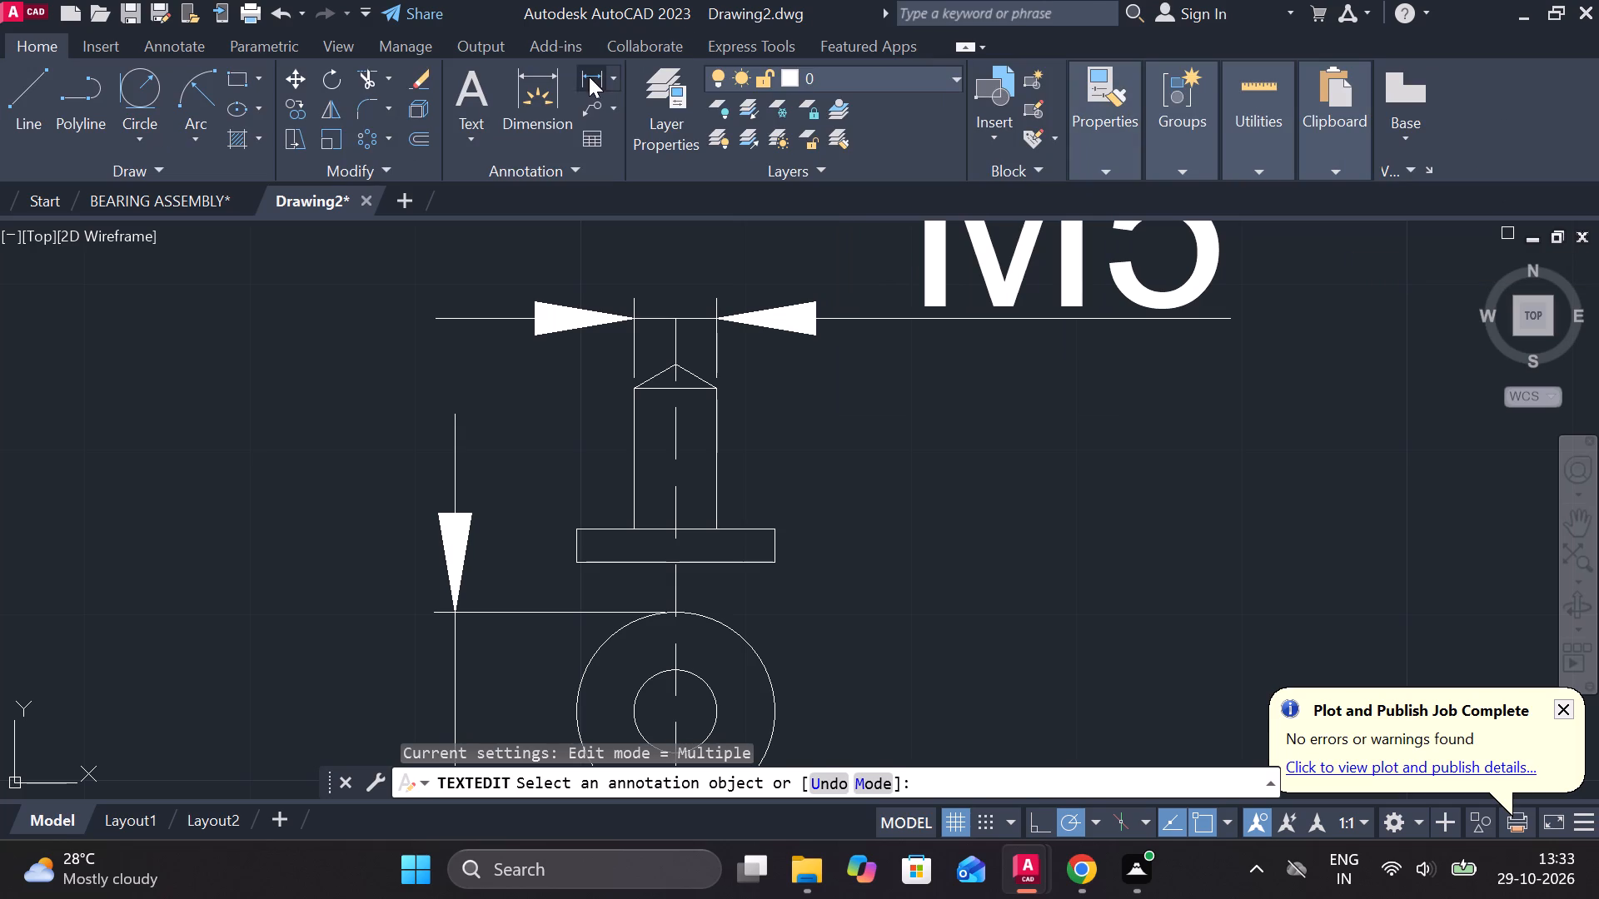
# Add a vertical linear dimension for the pin's overall height from tip to base underside, placed to the right of the view.
pyautogui.click(589, 77)
pyautogui.moveTo(899, 487); pyautogui.dragTo(863, 451, button='middle')
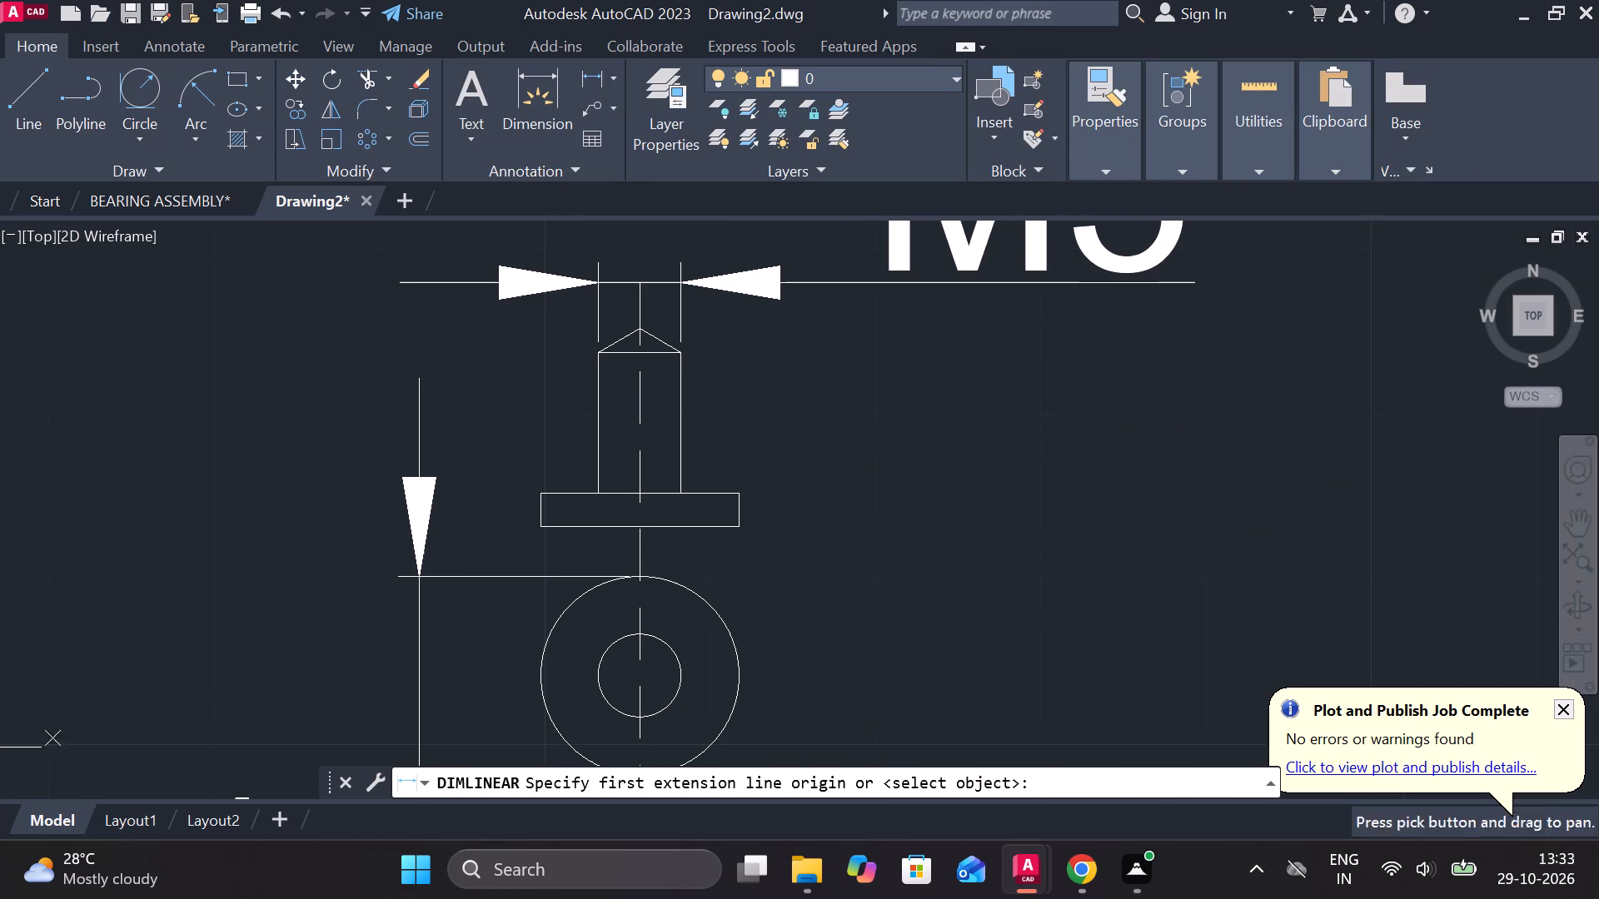
pyautogui.click(642, 332)
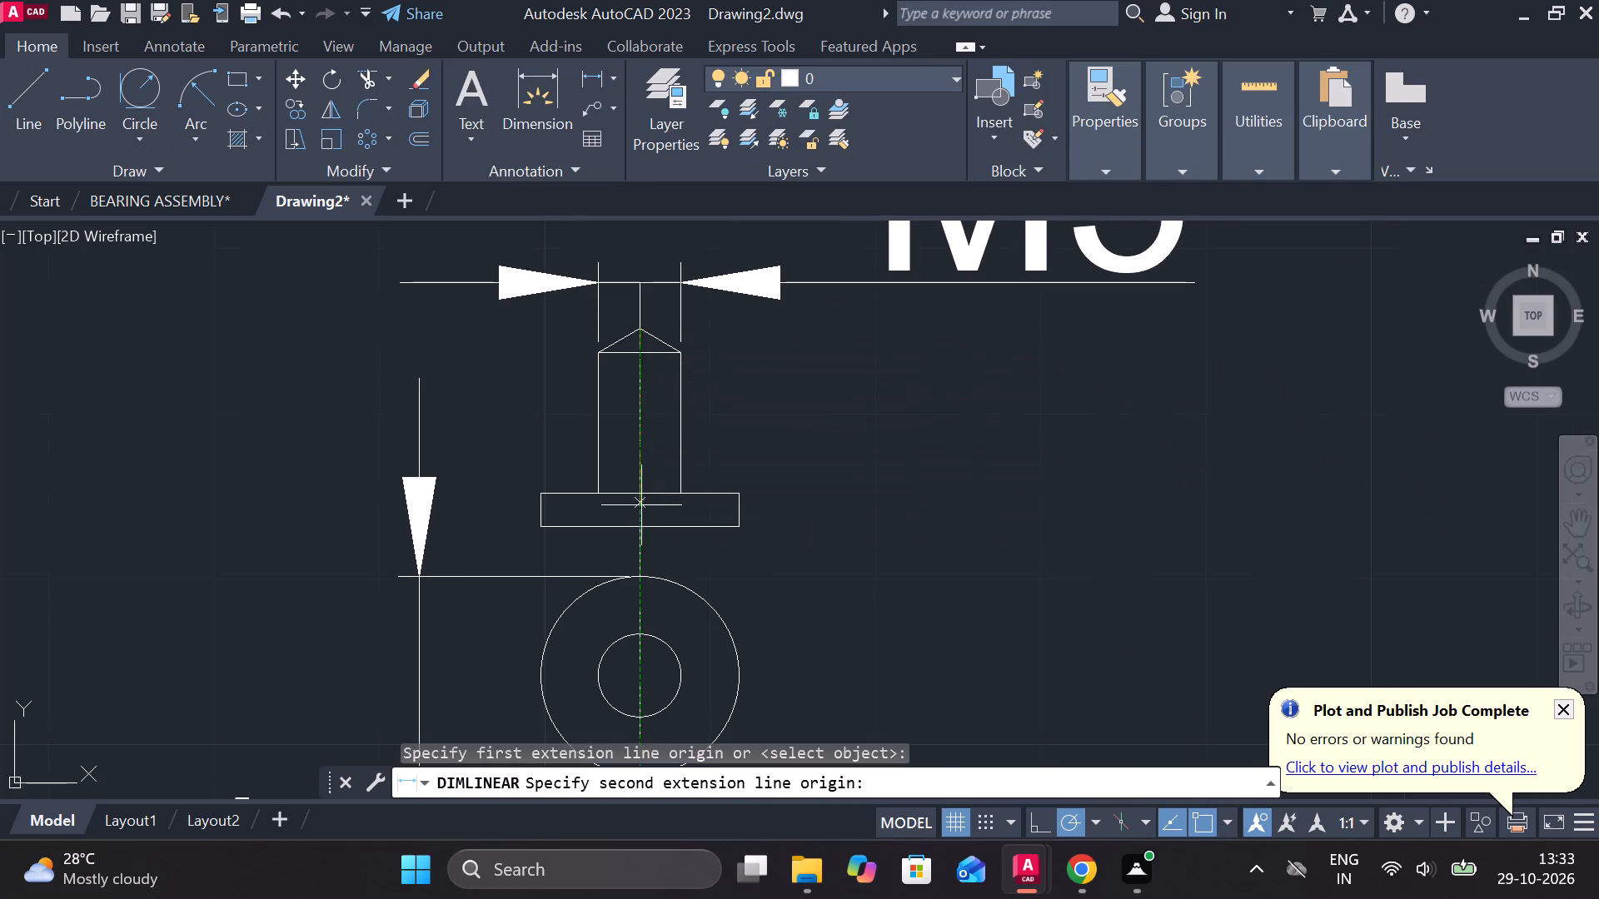
pyautogui.click(643, 525)
pyautogui.scroll(-1, 879, 474)
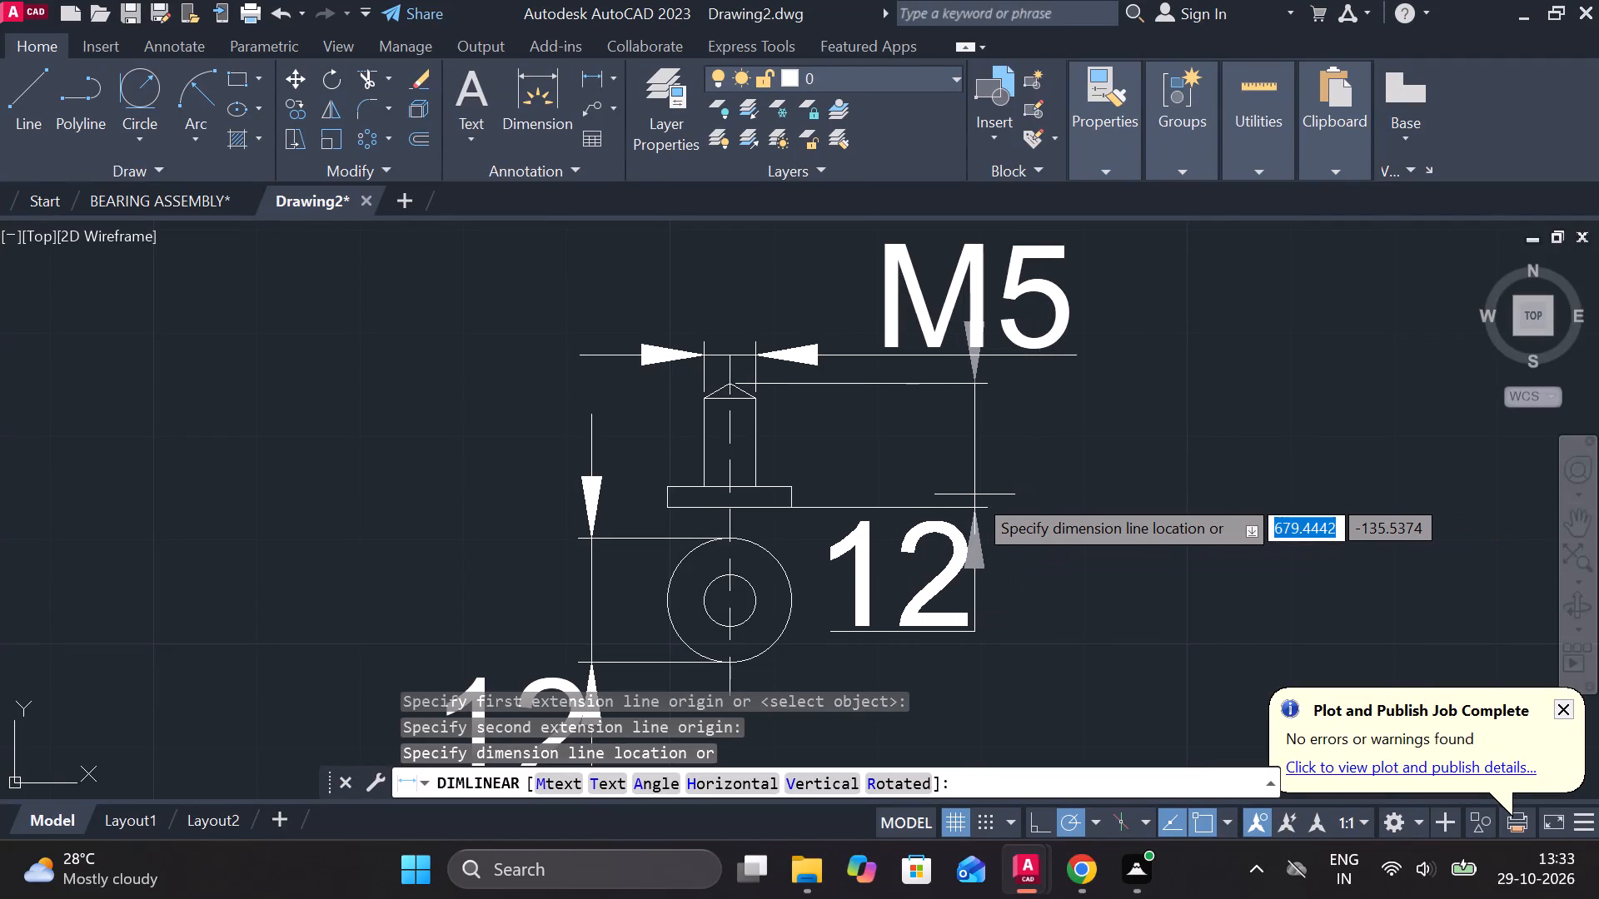
pyautogui.click(992, 494)
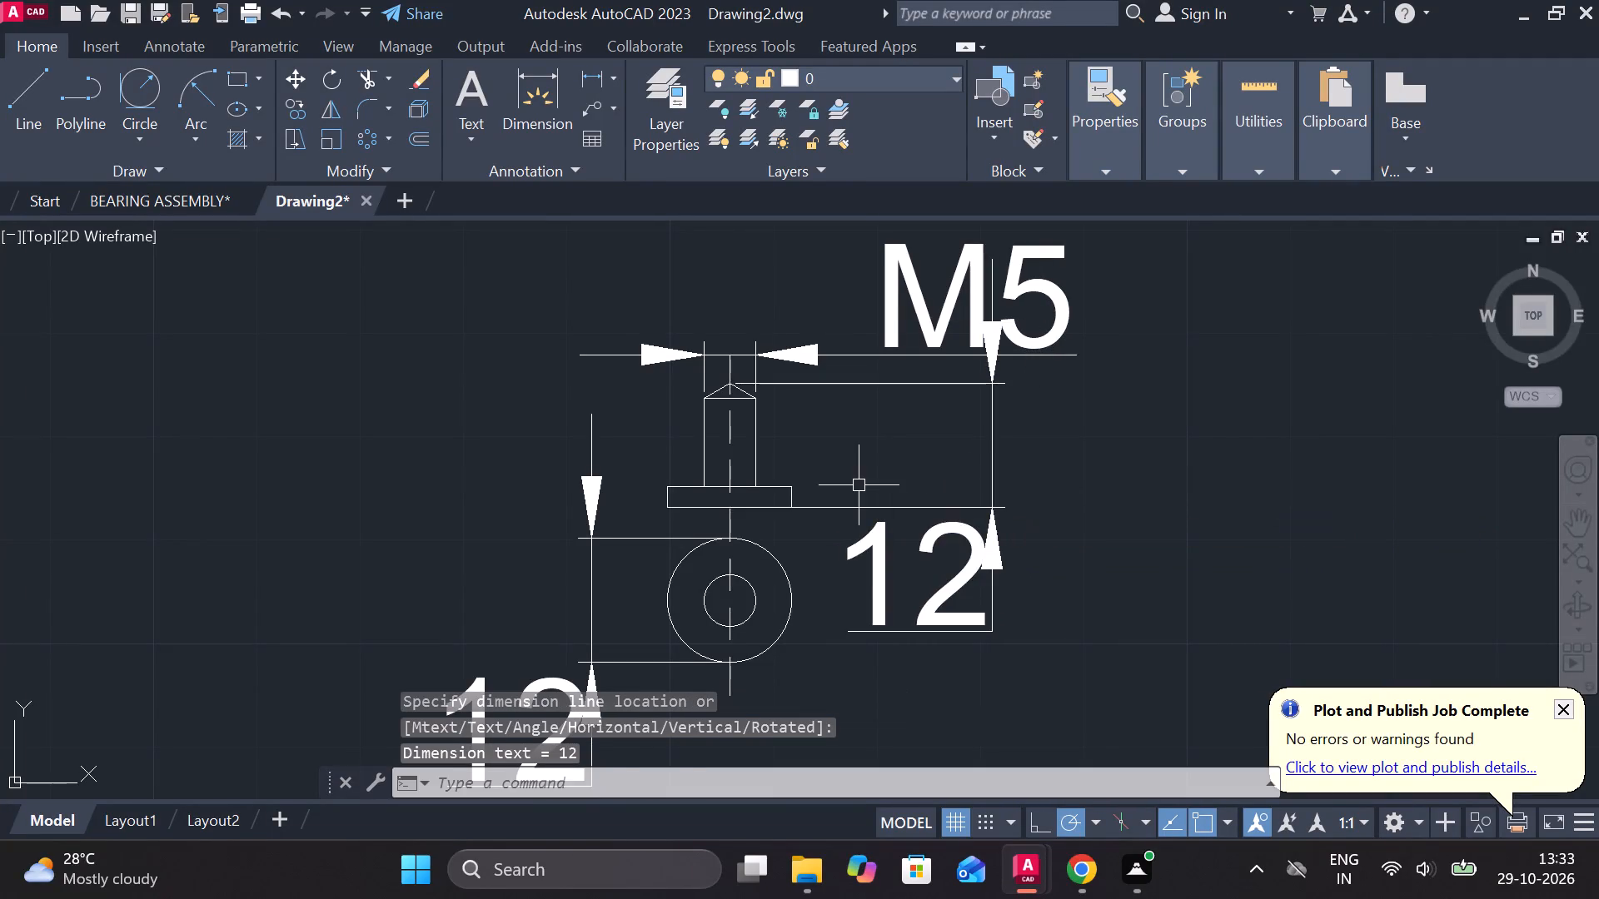
# Add a vertical linear dimension for the base's thickness just beside its right edge.
pyautogui.scroll(1, 855, 483)
pyautogui.press('space')
pyautogui.click(750, 491)
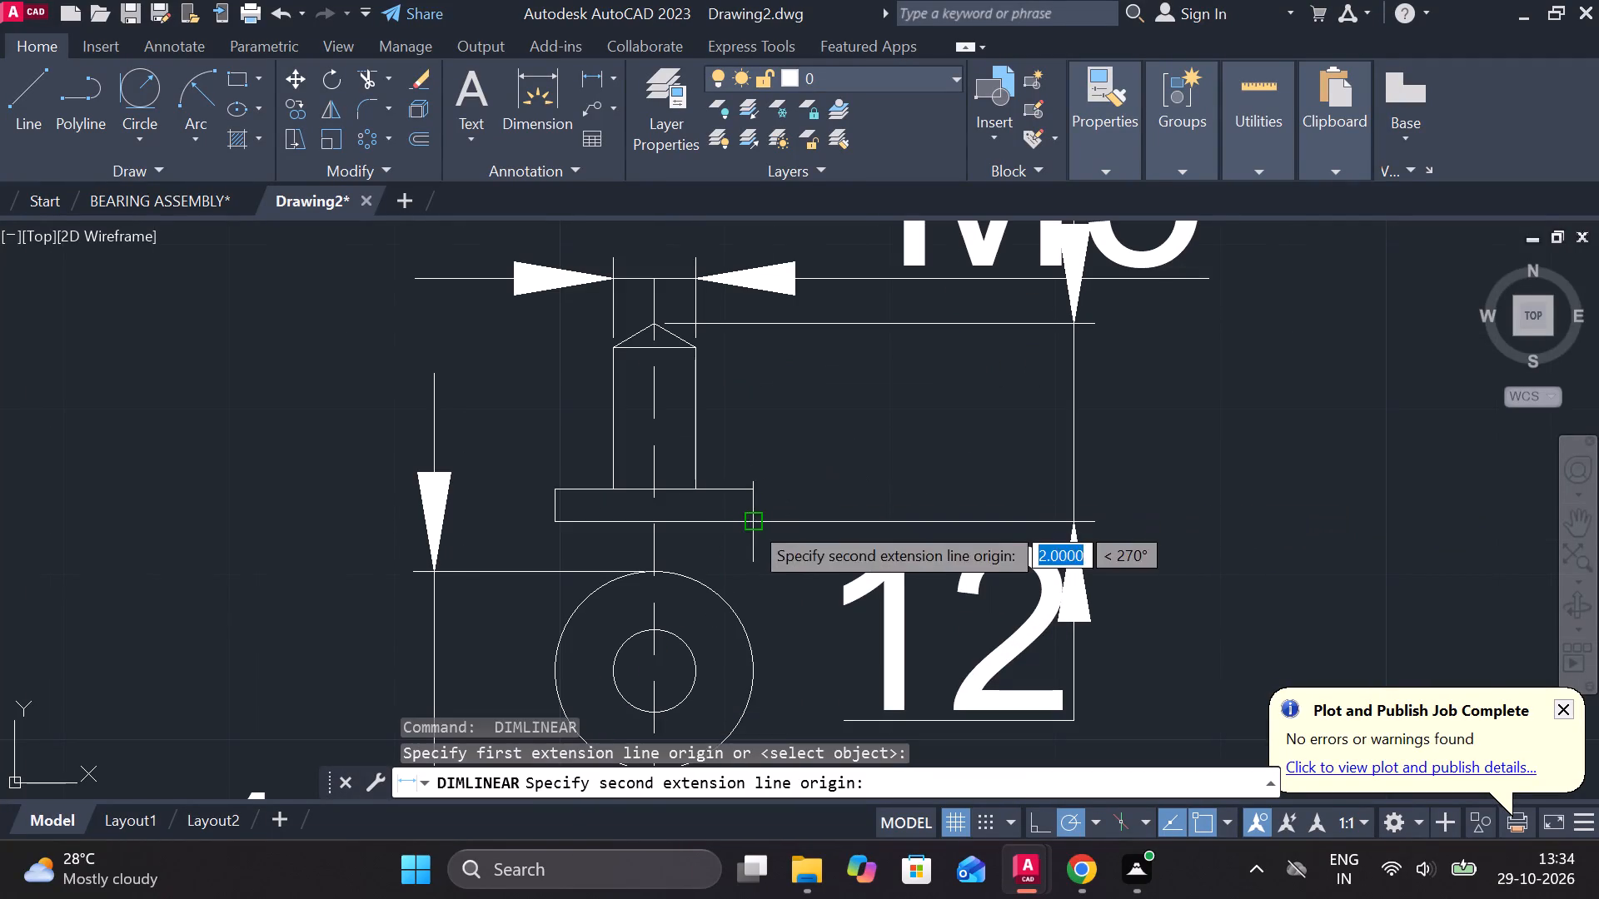
pyautogui.click(750, 522)
pyautogui.click(817, 487)
pyautogui.press('Escape')
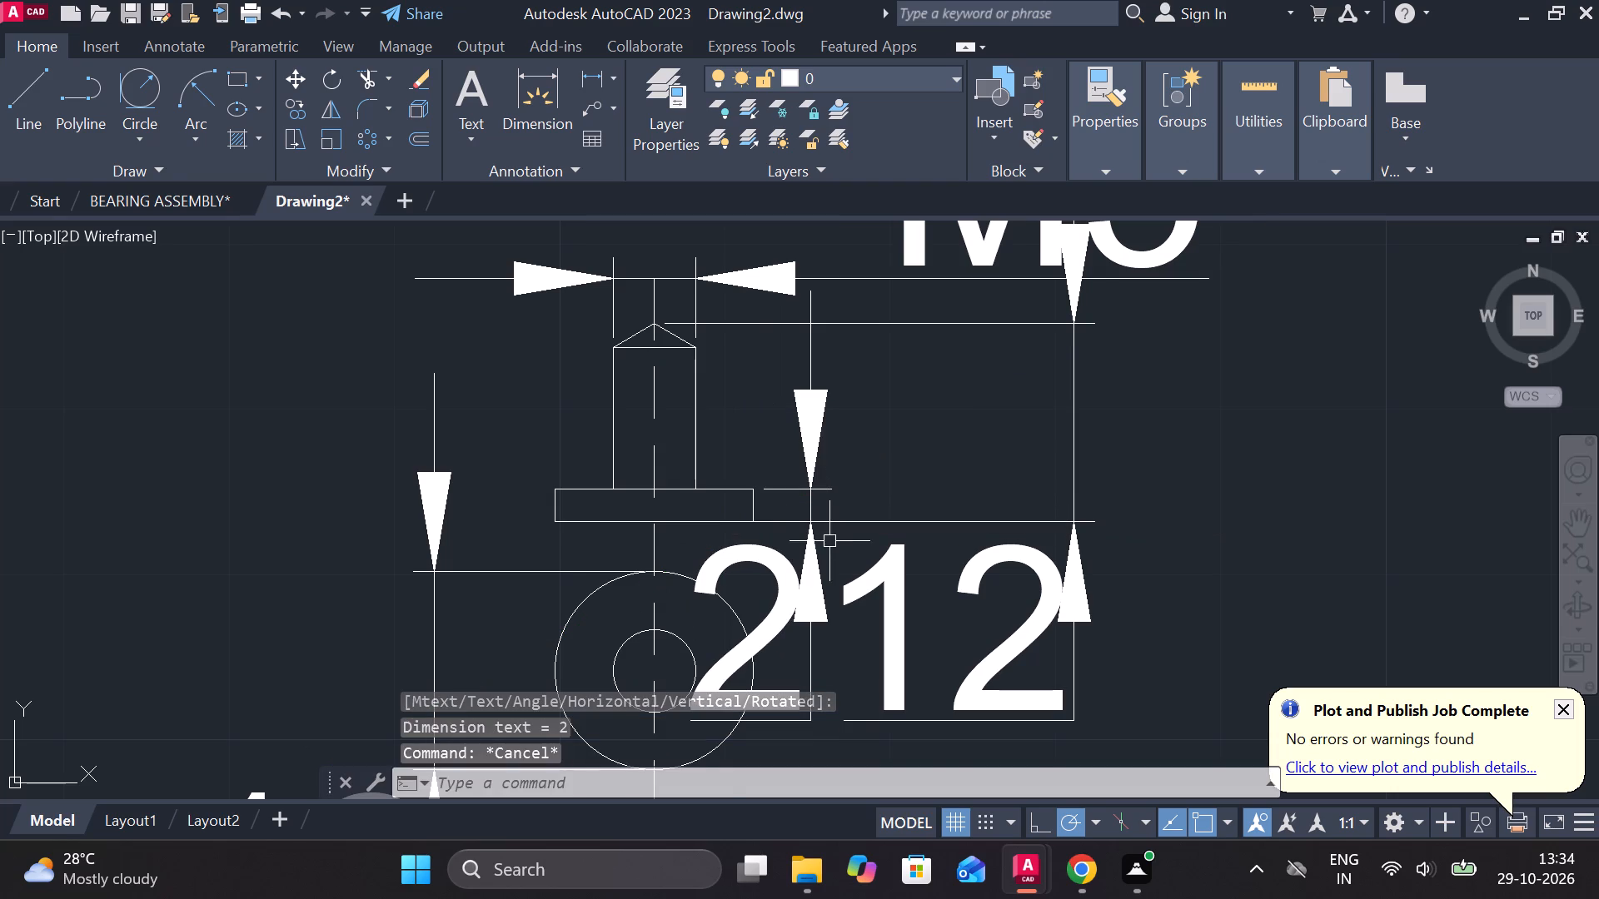
# Move the base thickness dimension to the left side of the pin, with its text up beside the tip.
pyautogui.click(824, 557)
pyautogui.press('Escape')
pyautogui.click(820, 567)
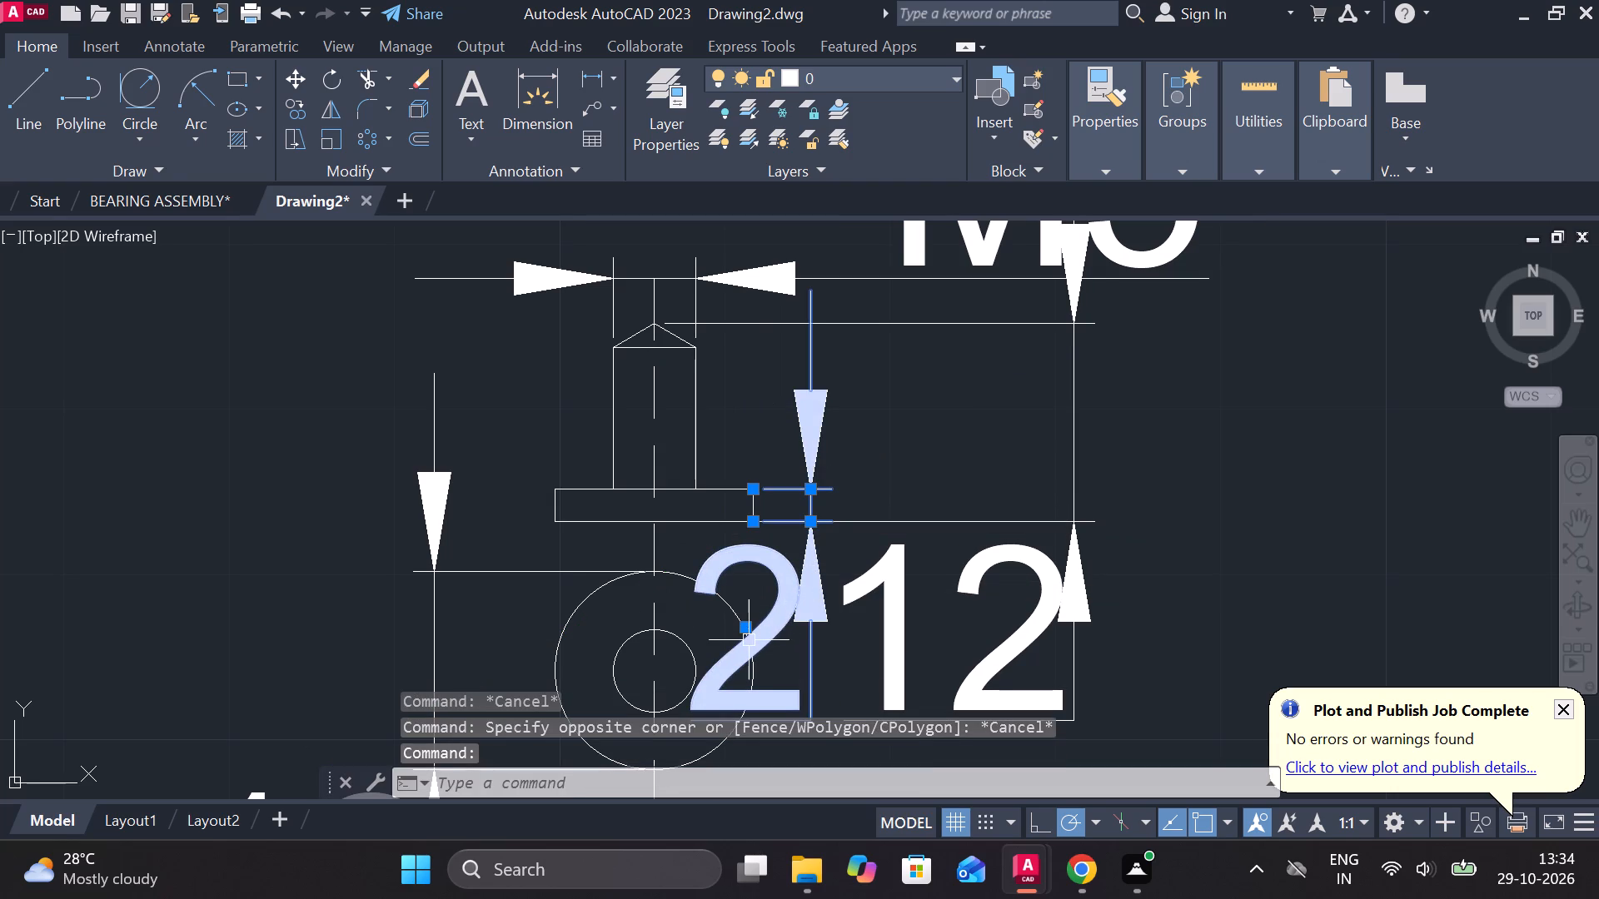
pyautogui.click(747, 631)
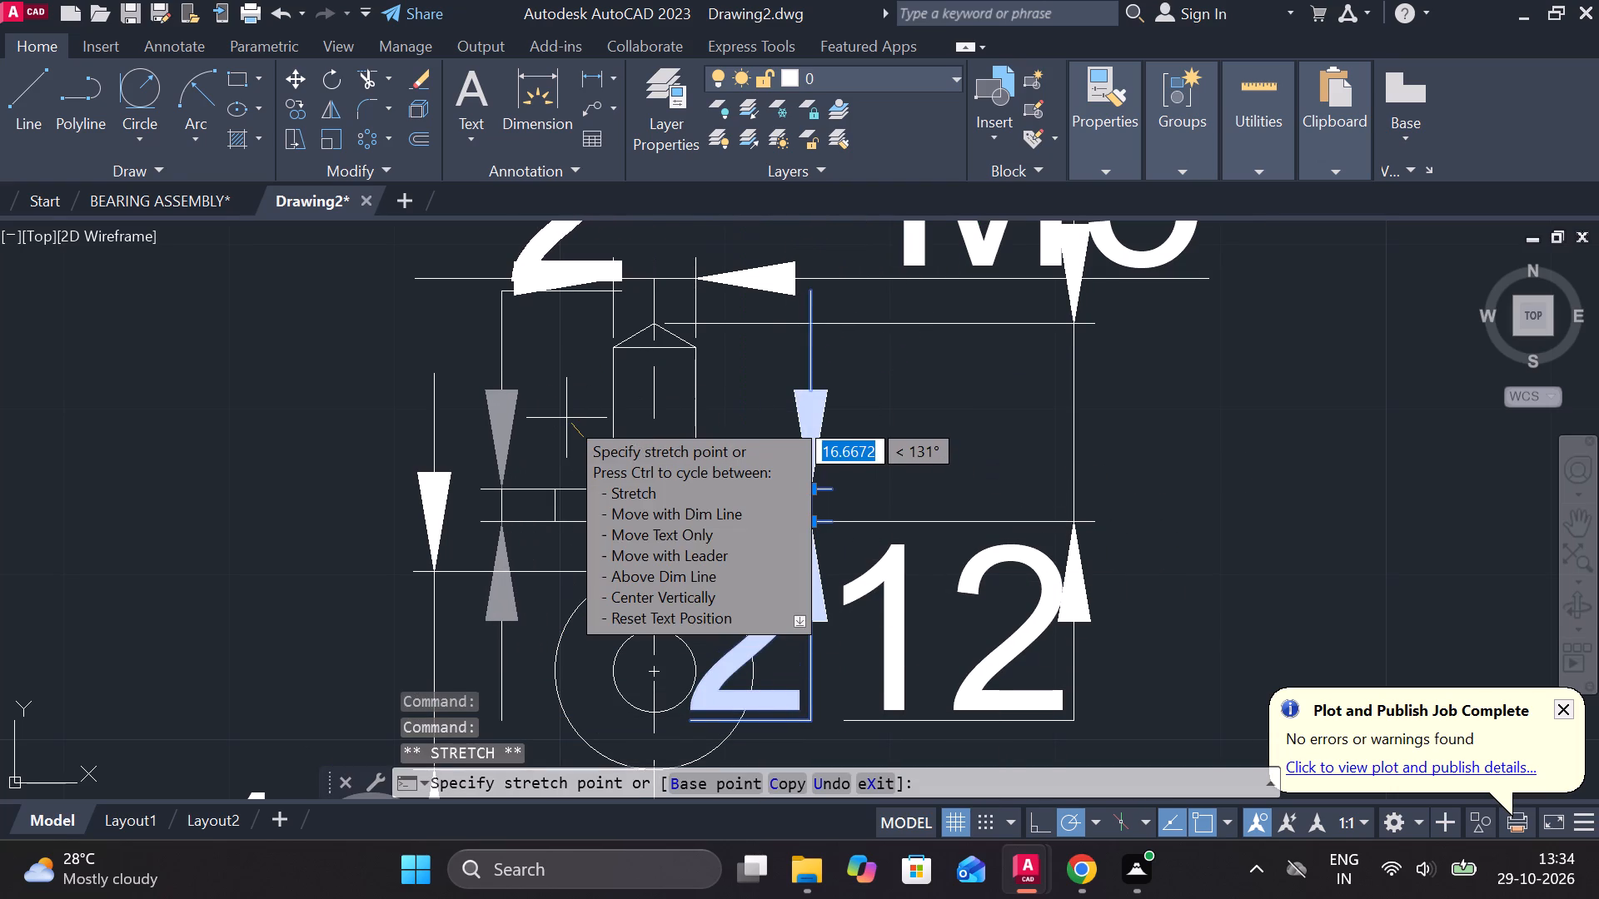
pyautogui.scroll(-1, 567, 414)
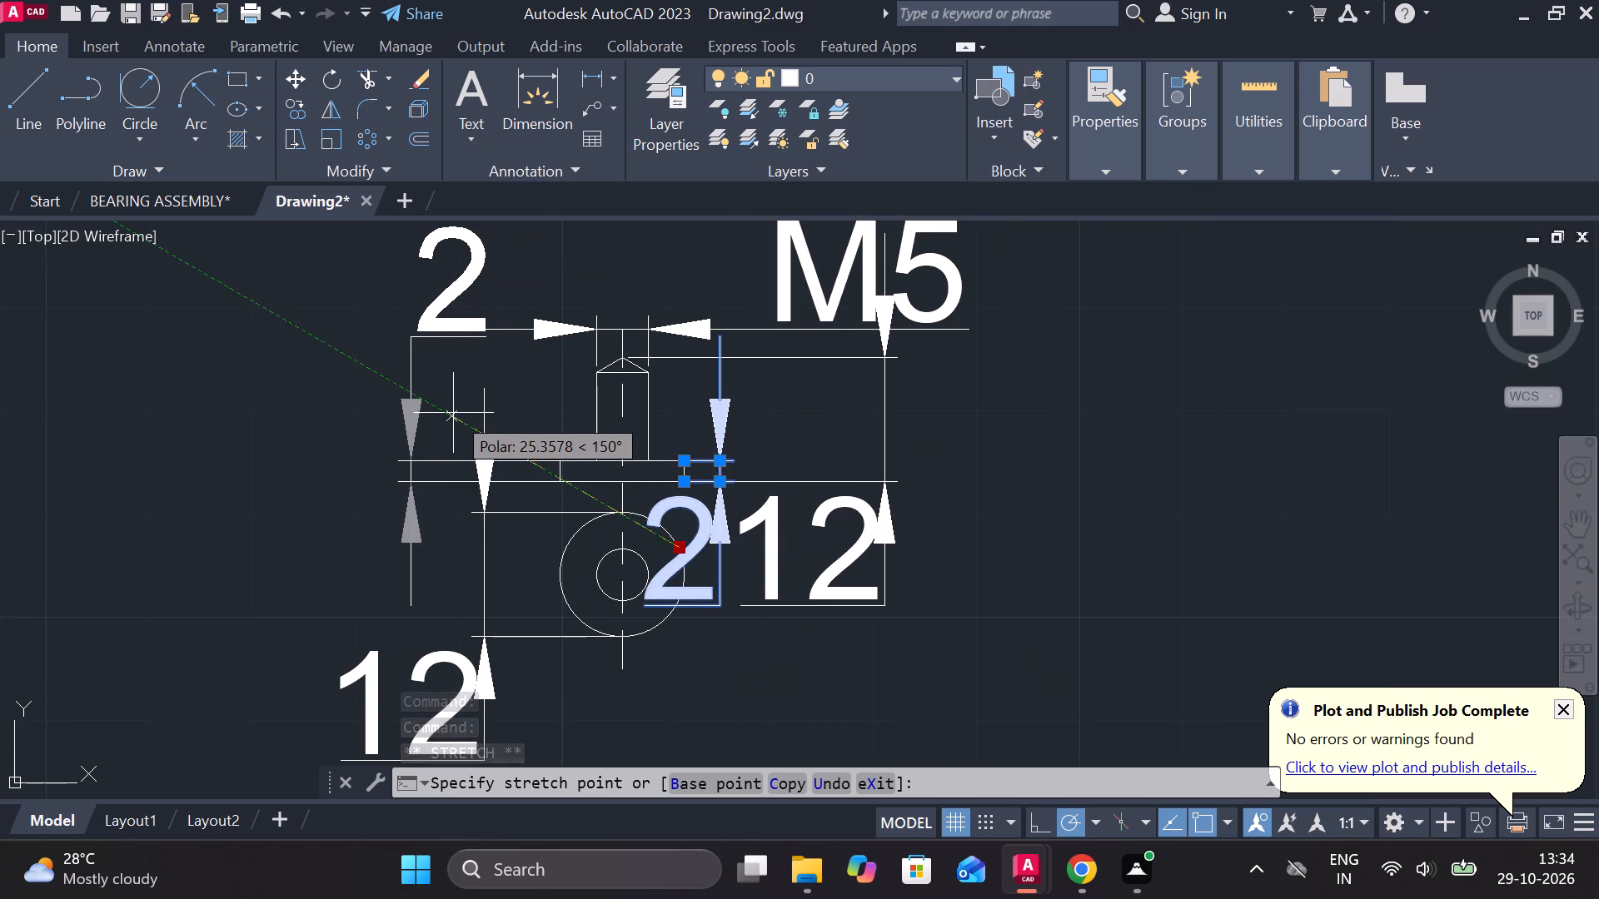
pyautogui.click(453, 413)
pyautogui.press('Escape')
# Add a multileader from the pin's outer circle in the lower view, labelled 9 with text height 15.
pyautogui.moveTo(660, 404); pyautogui.dragTo(836, 389, button='middle')
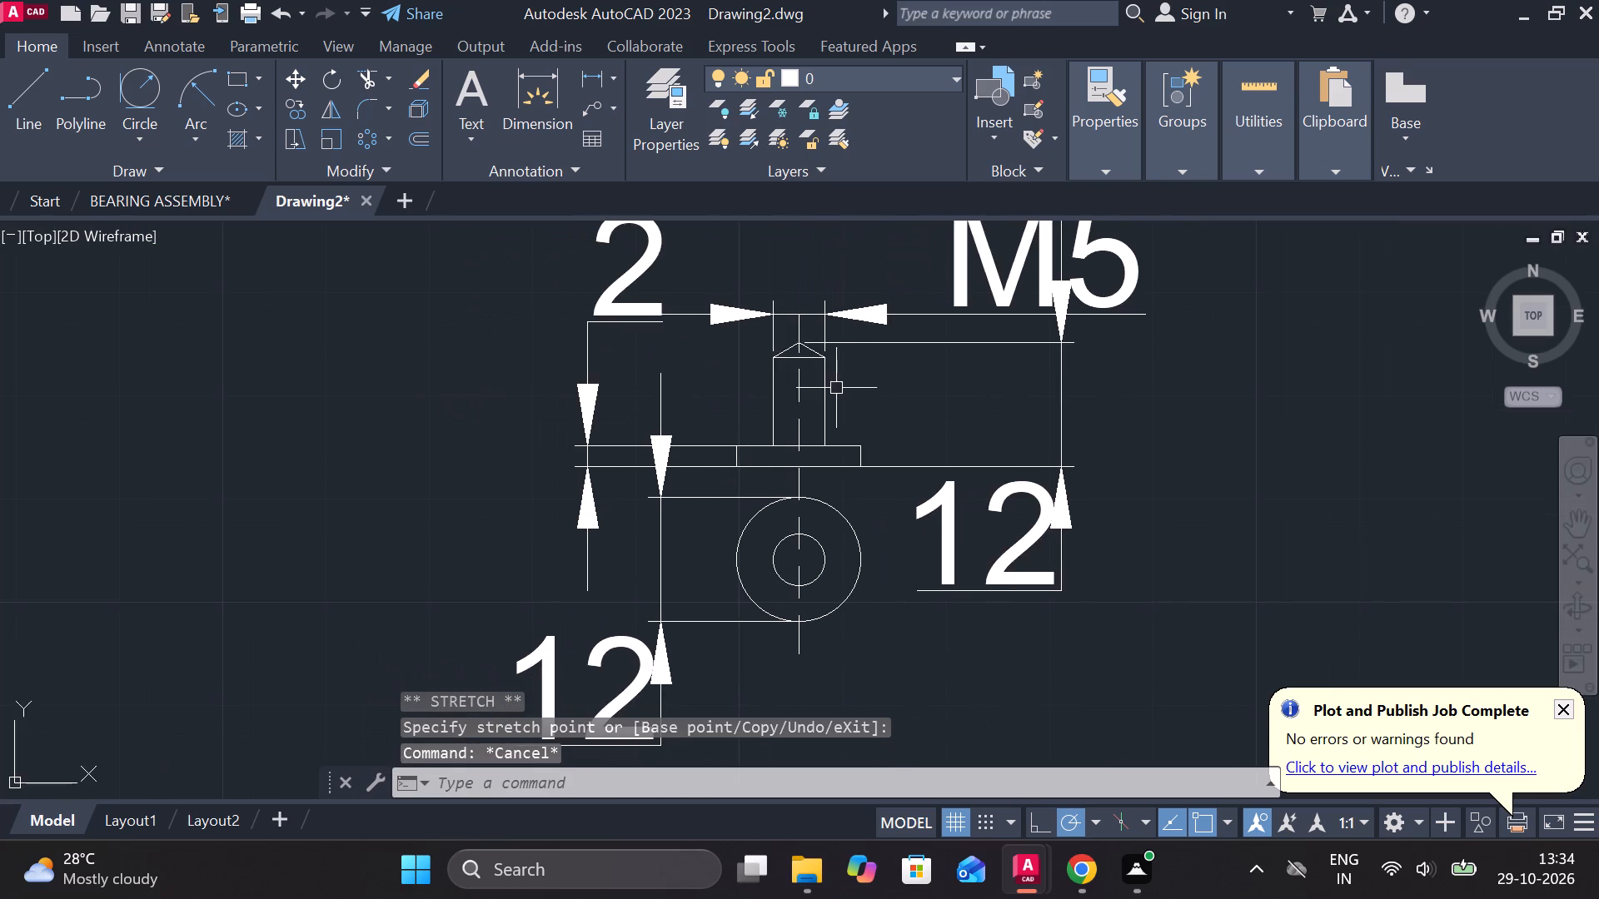
pyautogui.scroll(-1, 835, 388)
pyautogui.scroll(1, 924, 564)
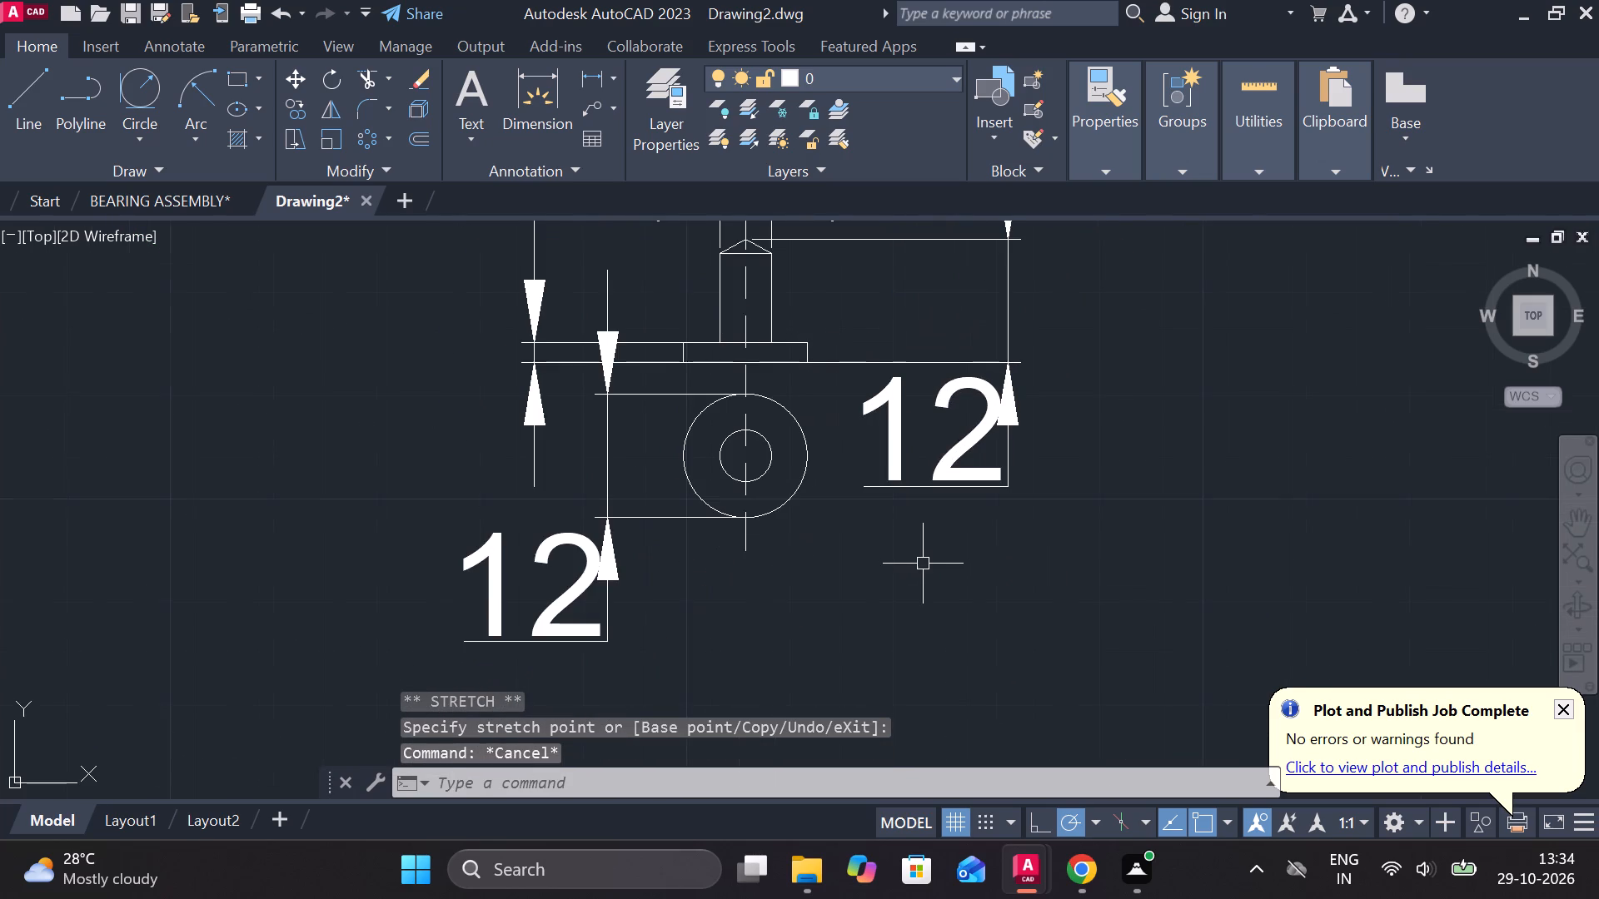
pyautogui.moveTo(916, 560); pyautogui.dragTo(850, 548, button='middle')
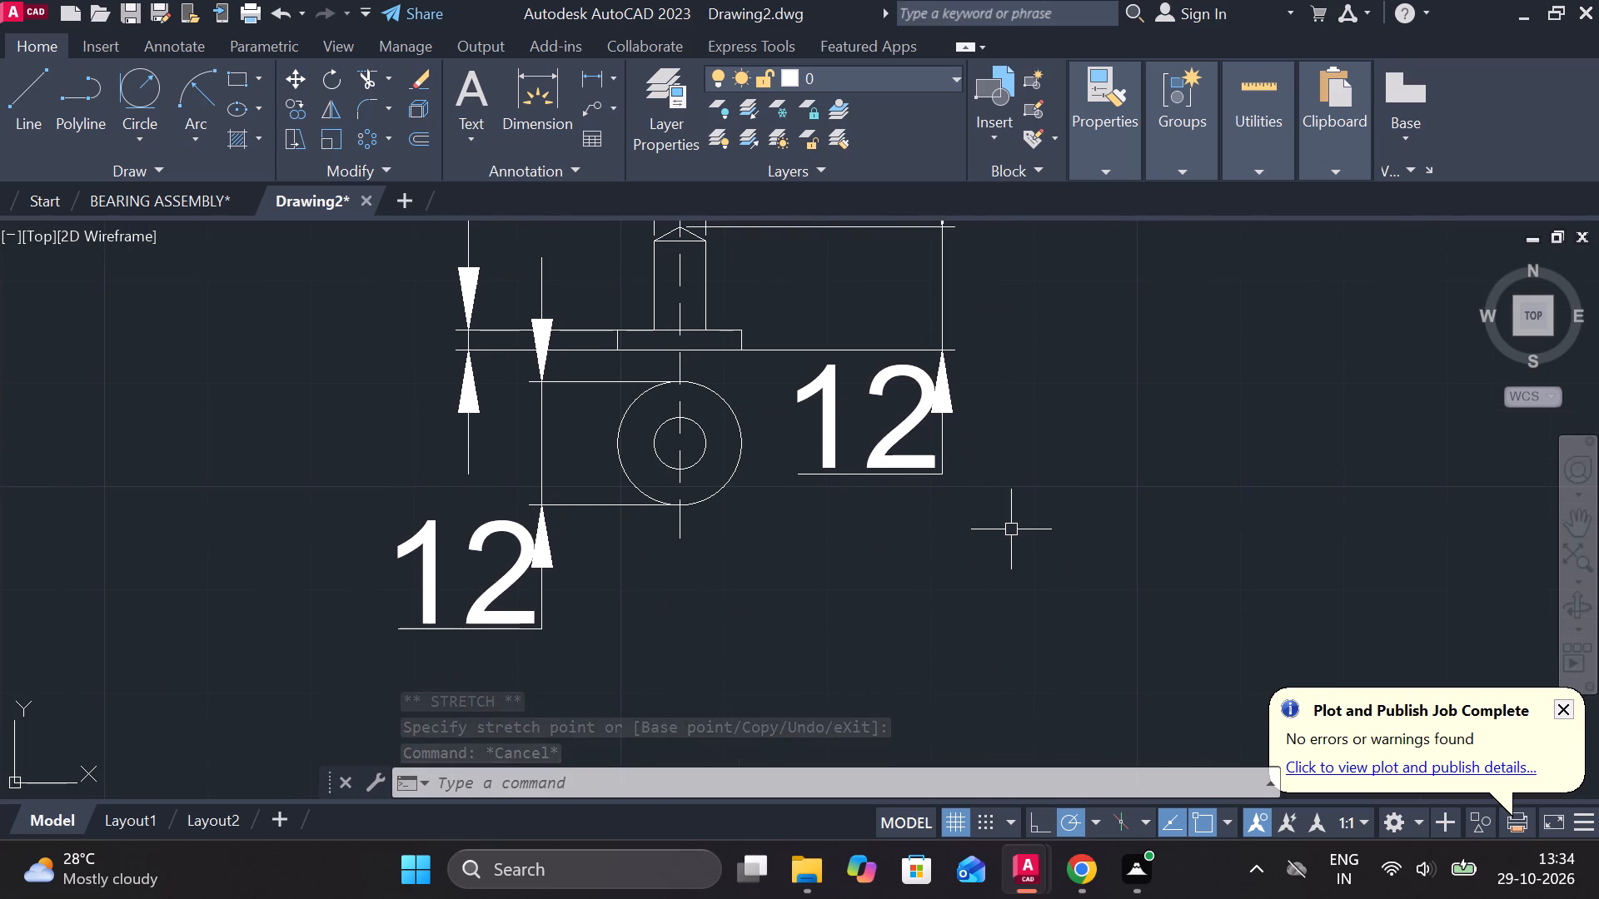
pyautogui.scroll(-1, 1011, 529)
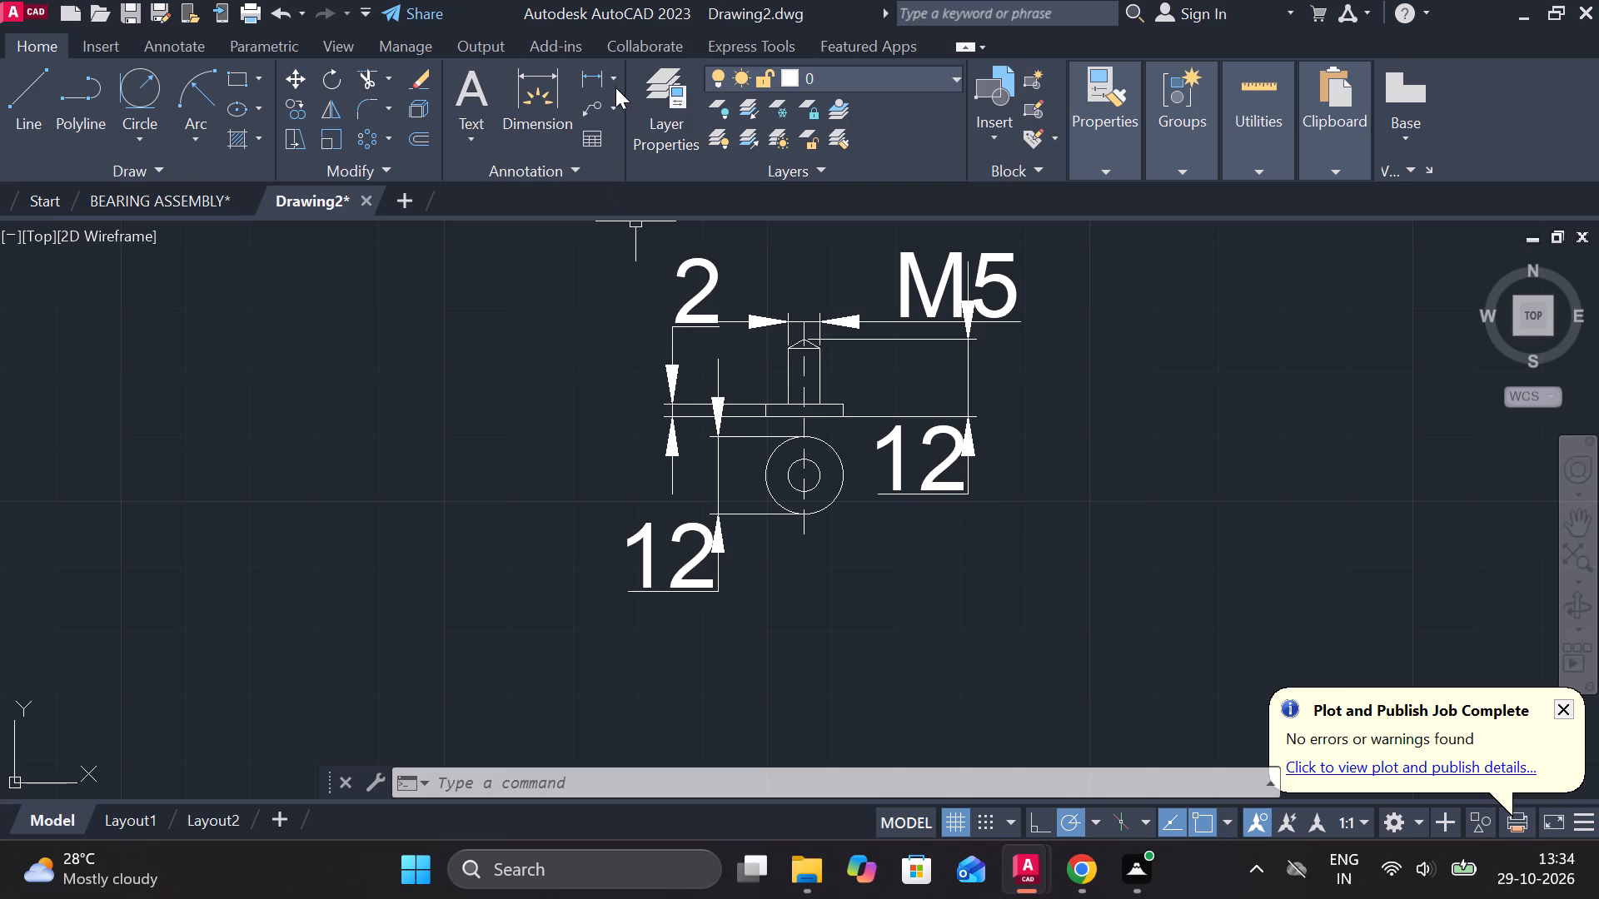
pyautogui.click(599, 110)
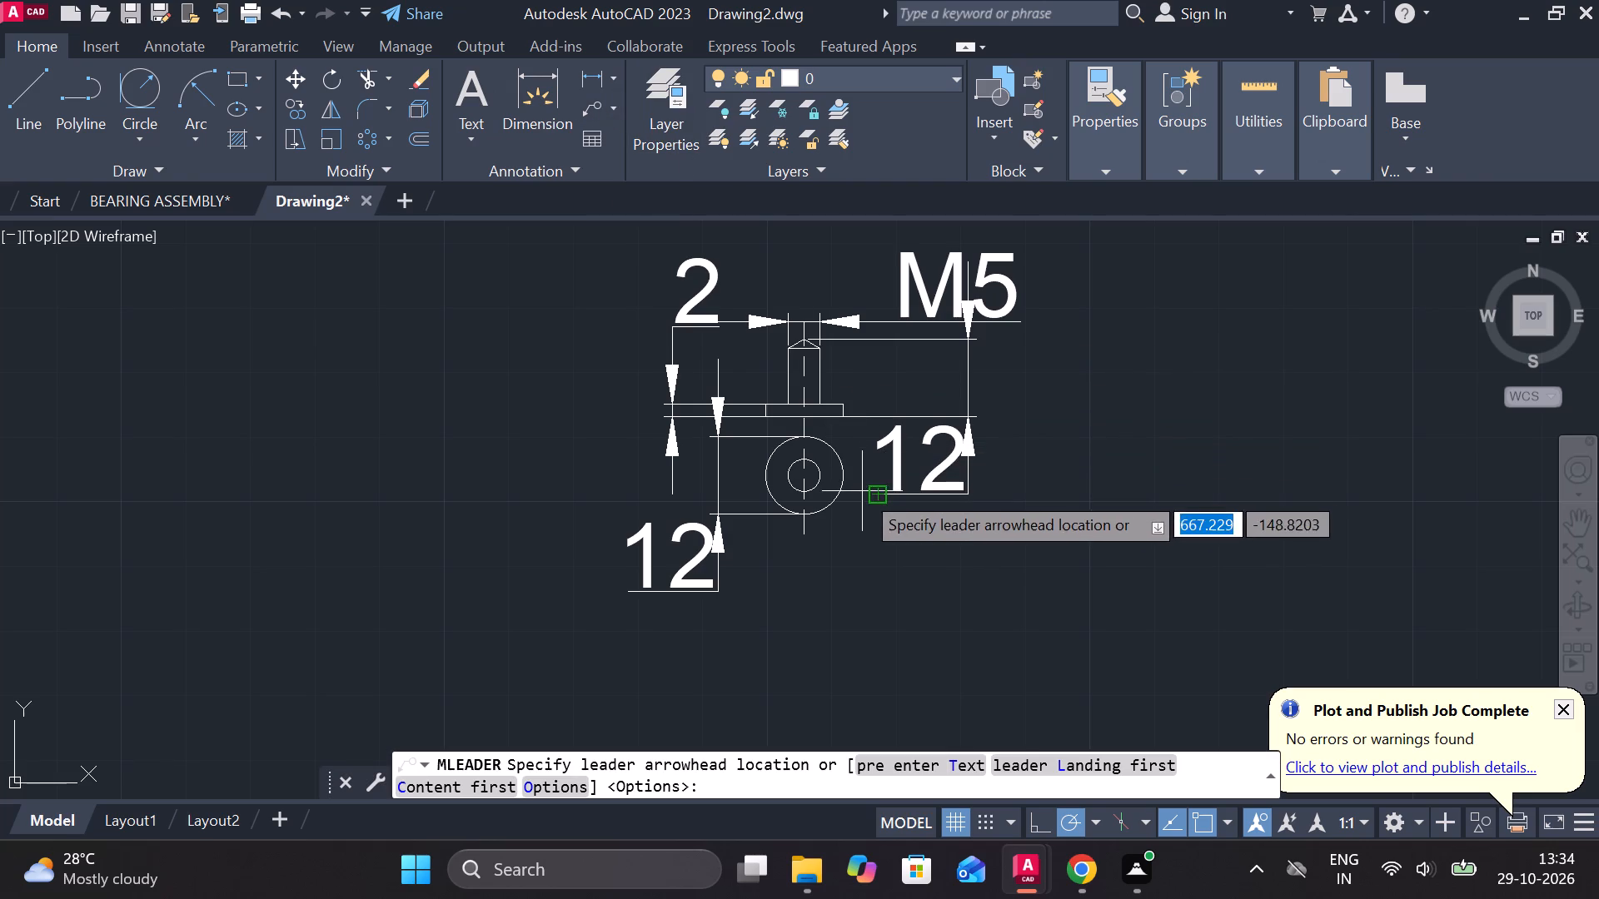
pyautogui.click(849, 499)
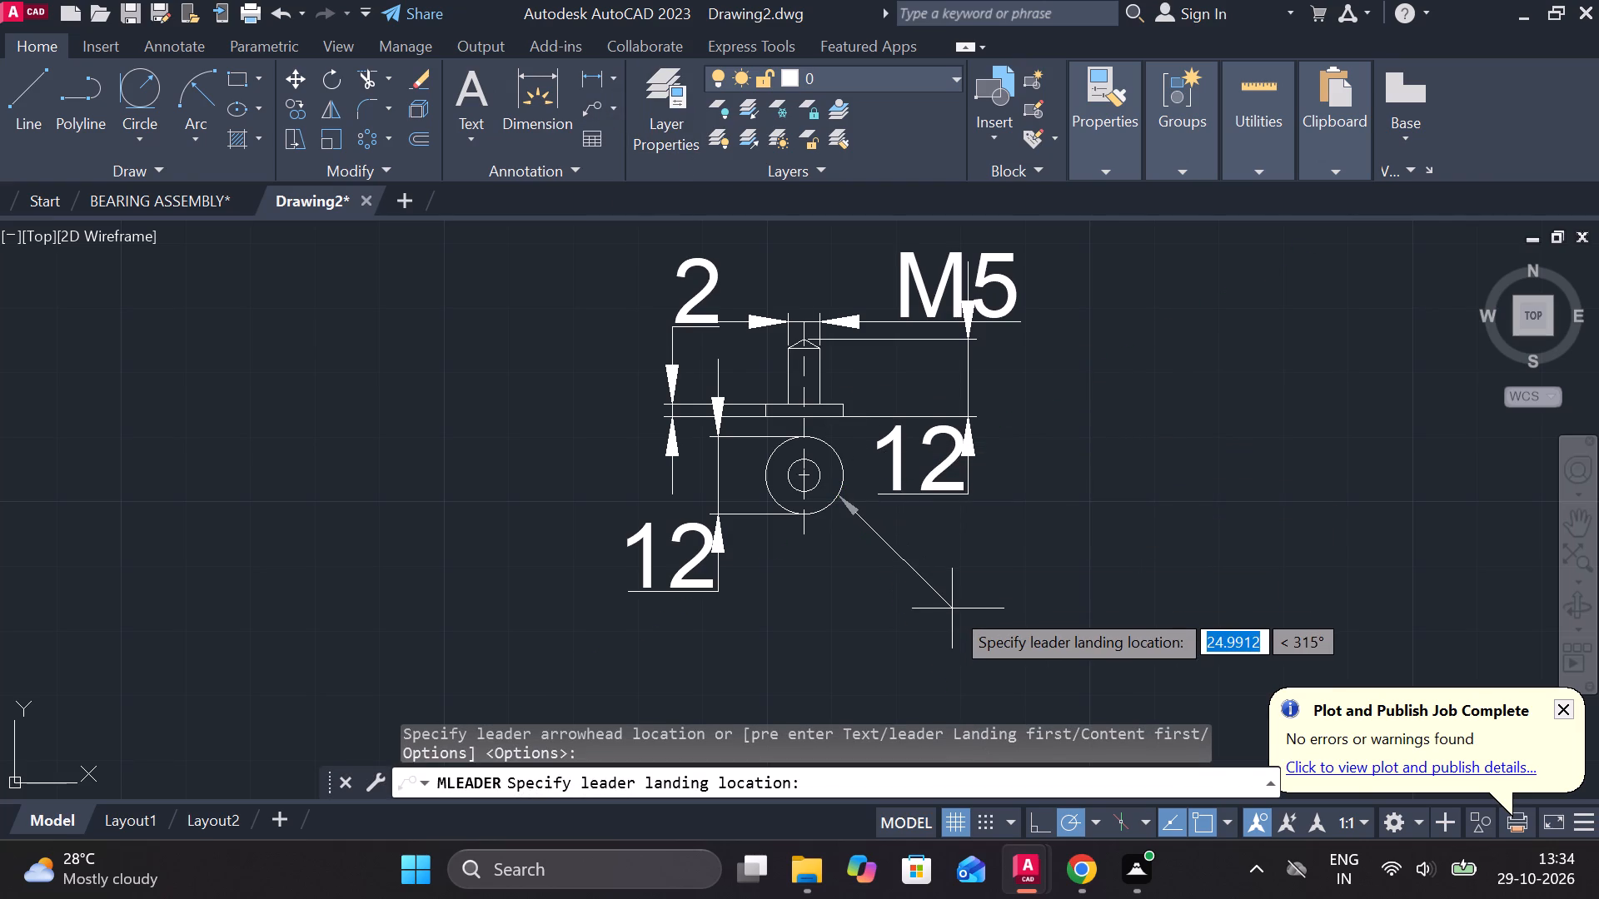
pyautogui.click(952, 608)
pyautogui.moveTo(939, 573); pyautogui.dragTo(774, 441, button='middle')
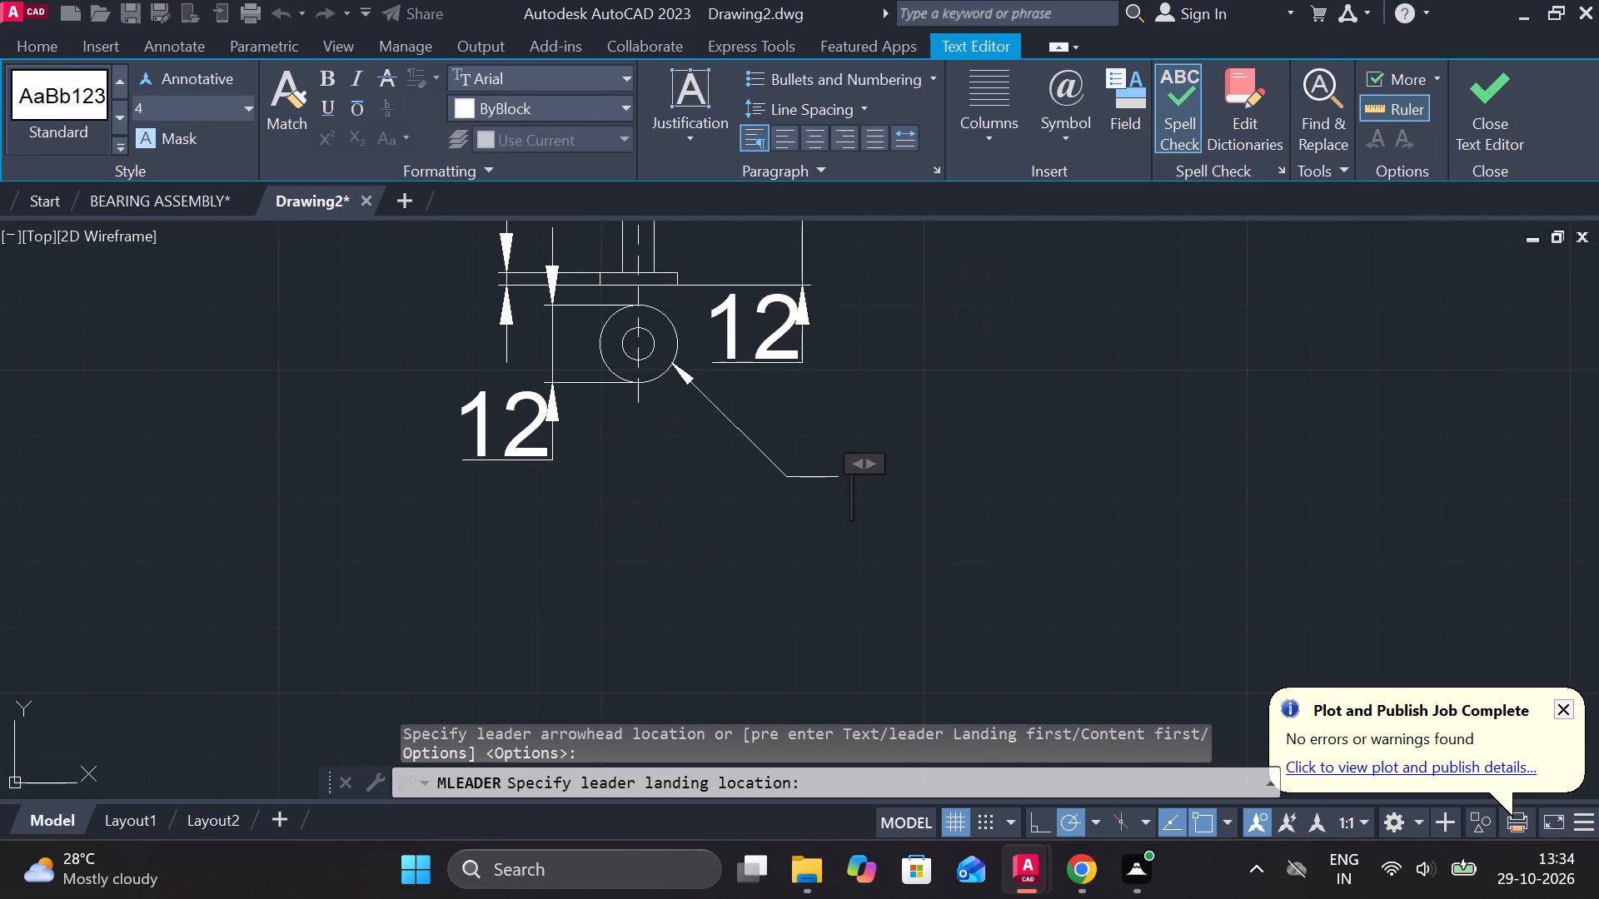
pyautogui.click(162, 102)
pyautogui.write('15')
pyautogui.press('Return')
pyautogui.press('9')
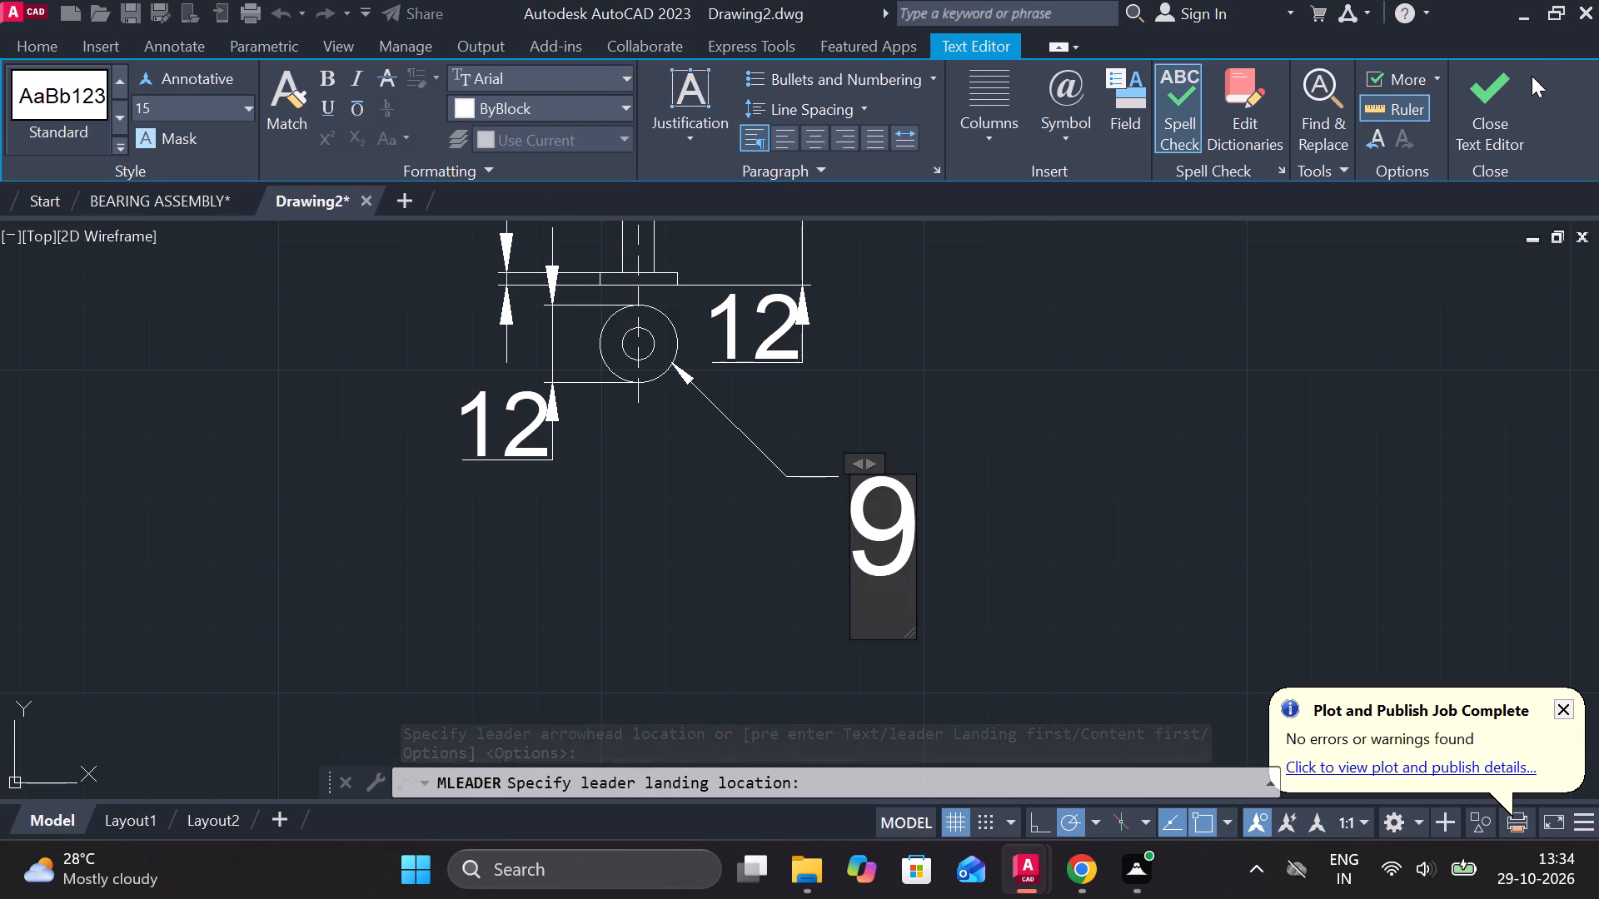
pyautogui.click(1493, 91)
# Move the whole dimensioned pin drawing with its leader up into the space beside part 8, below part 7.
pyautogui.scroll(-2, 1194, 264)
pyautogui.moveTo(1181, 309); pyautogui.dragTo(1139, 480, button='middle')
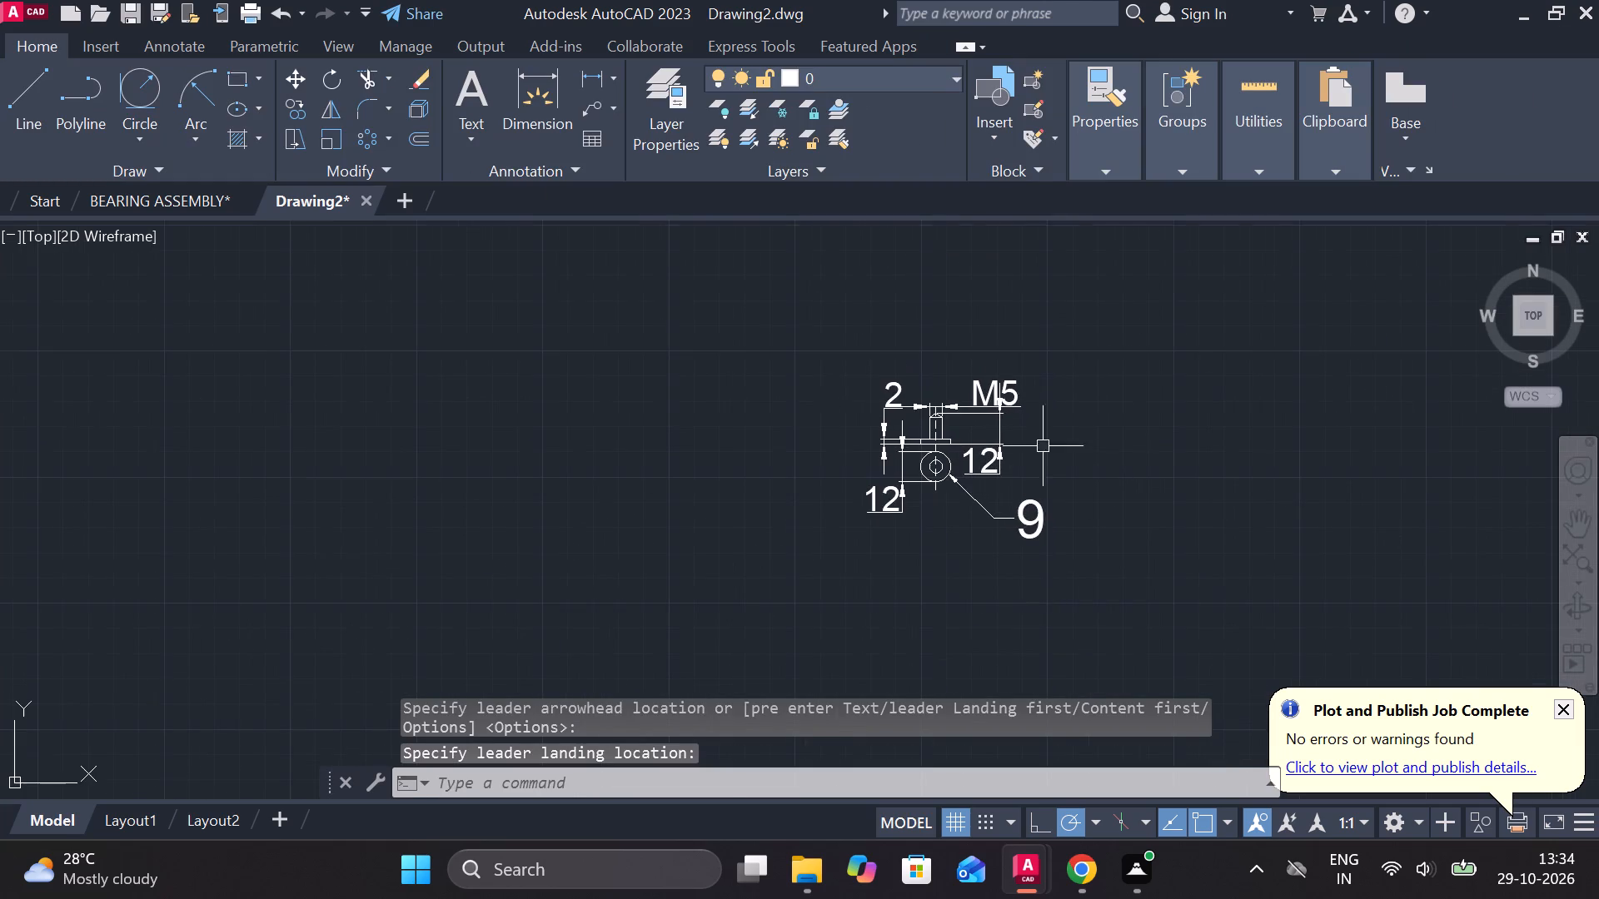
pyautogui.moveTo(772, 320); pyautogui.dragTo(807, 334)
pyautogui.click(1112, 574)
pyautogui.press('m')
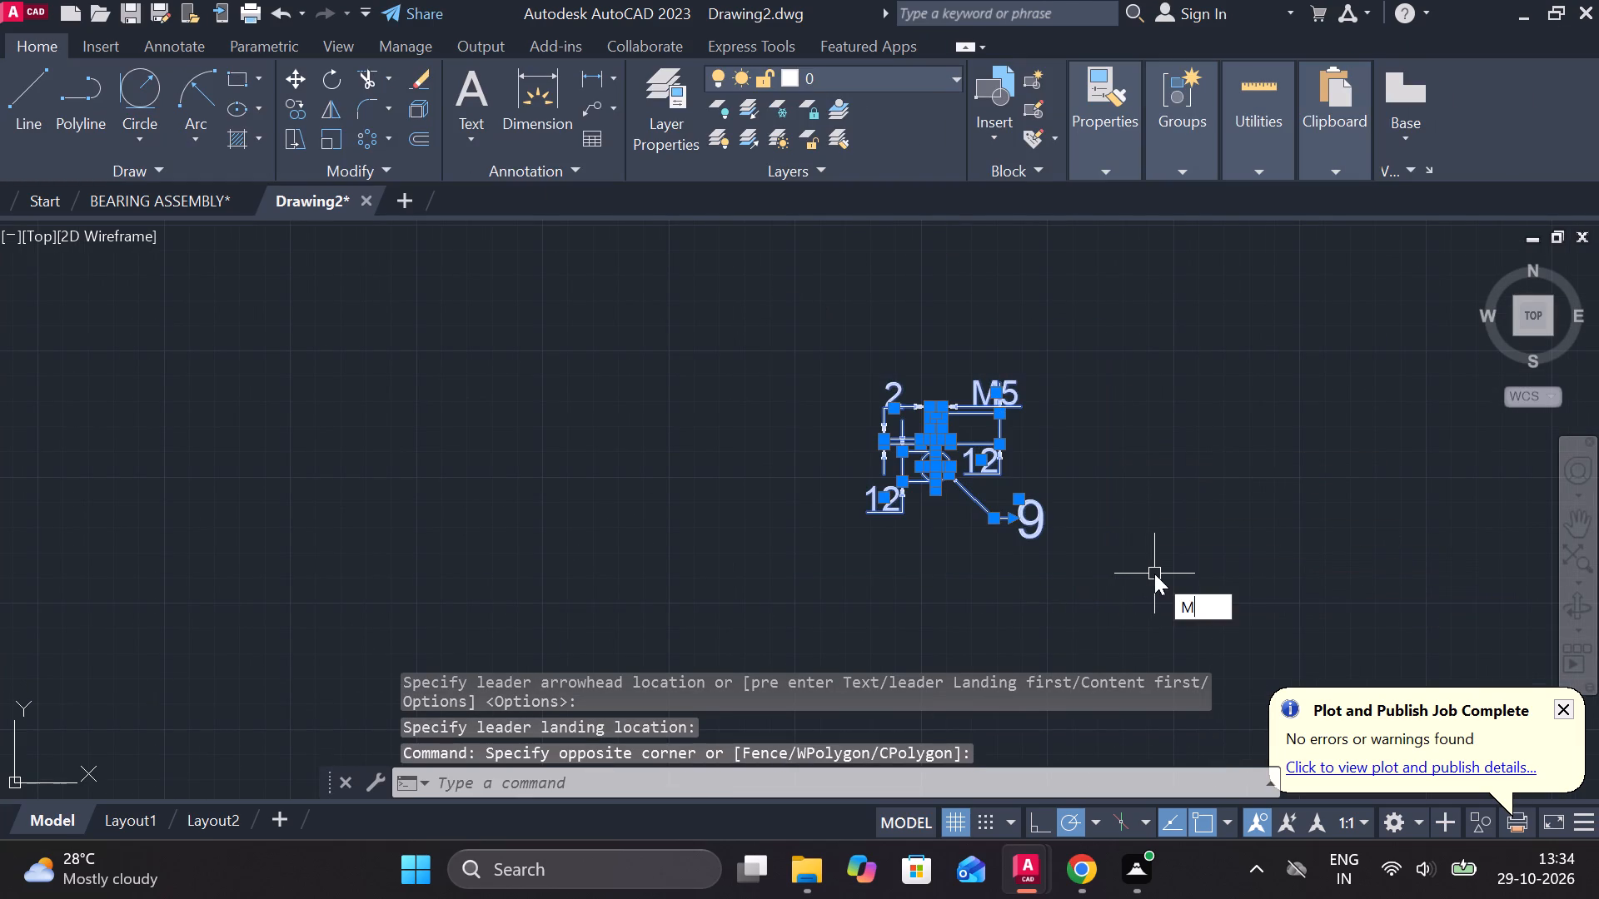
pyautogui.press('Return')
pyautogui.doubleClick(1188, 523)
pyautogui.scroll(-2, 1205, 513)
pyautogui.scroll(1, 1193, 409)
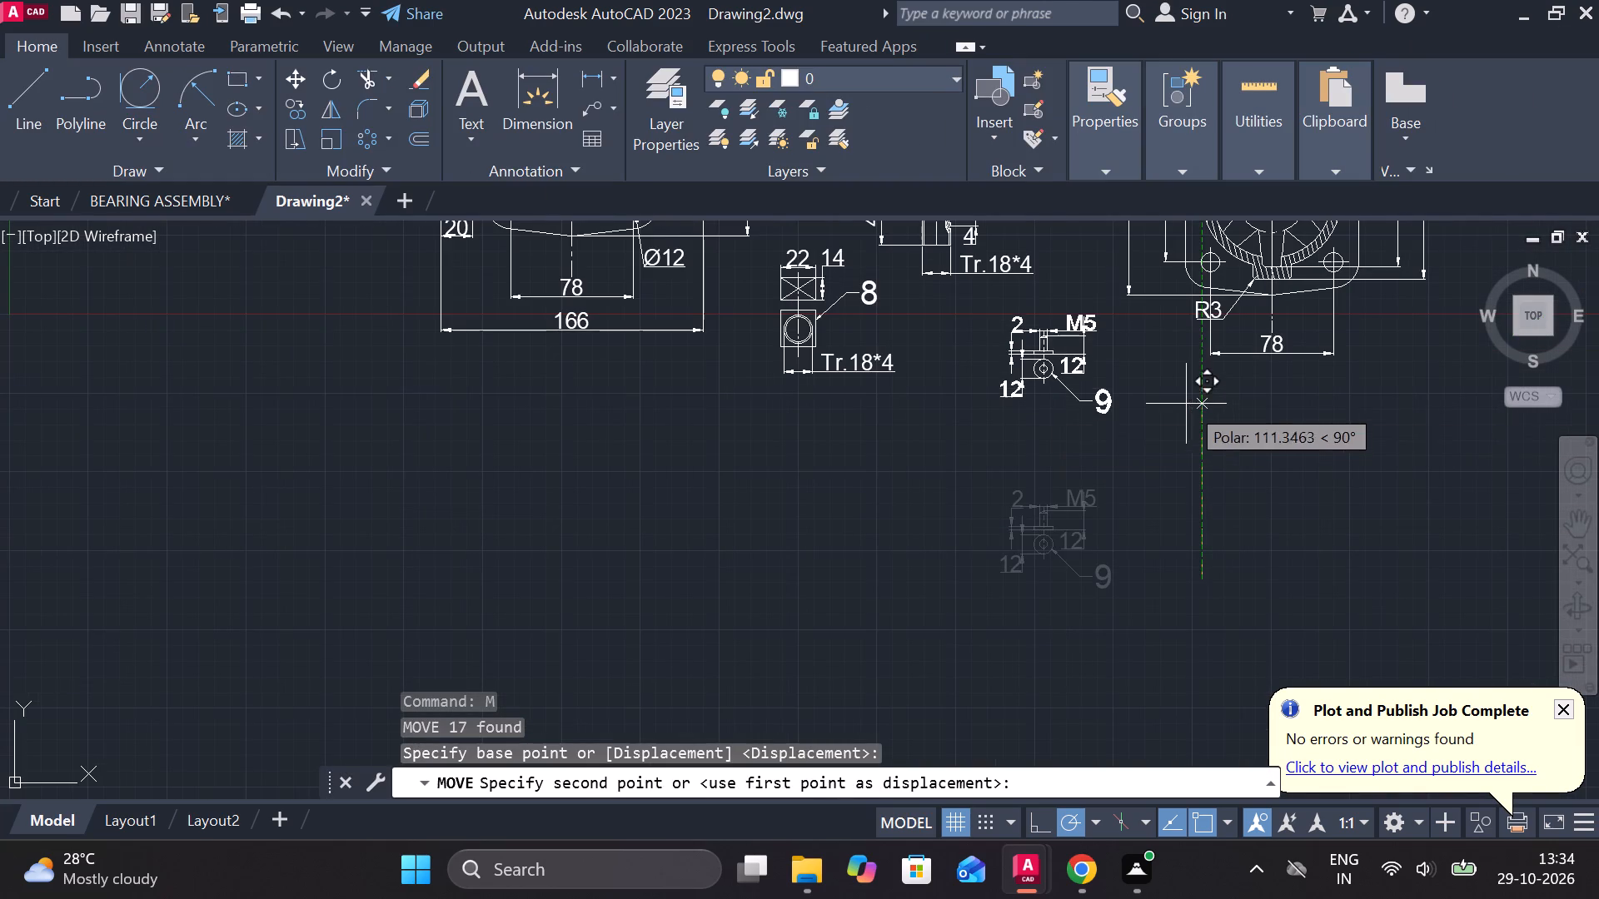
pyautogui.click(1170, 390)
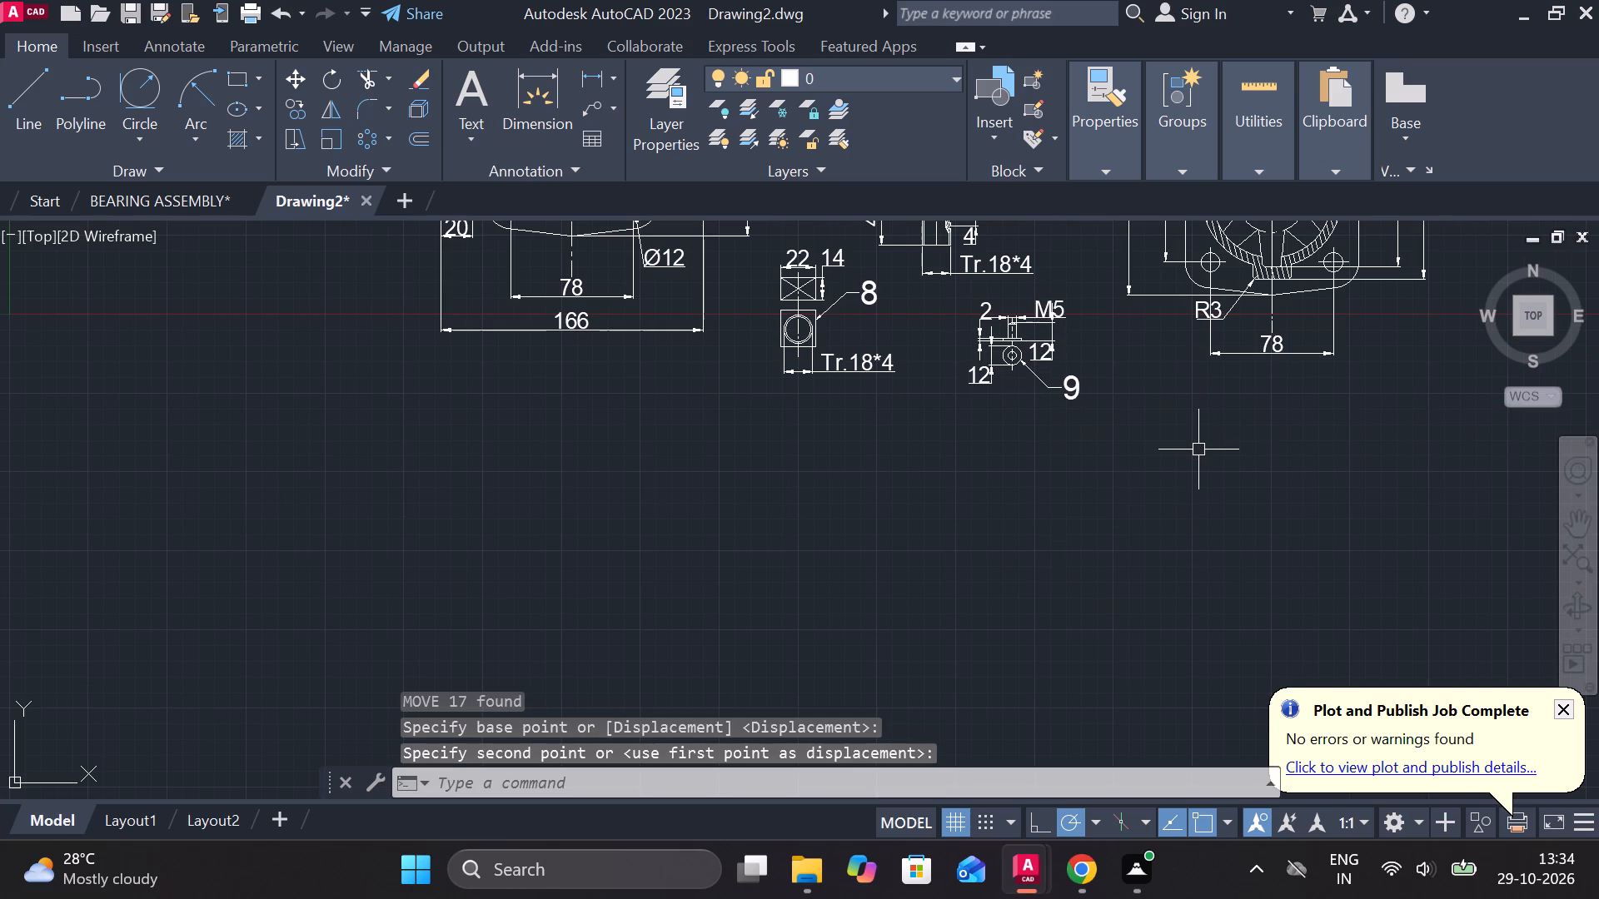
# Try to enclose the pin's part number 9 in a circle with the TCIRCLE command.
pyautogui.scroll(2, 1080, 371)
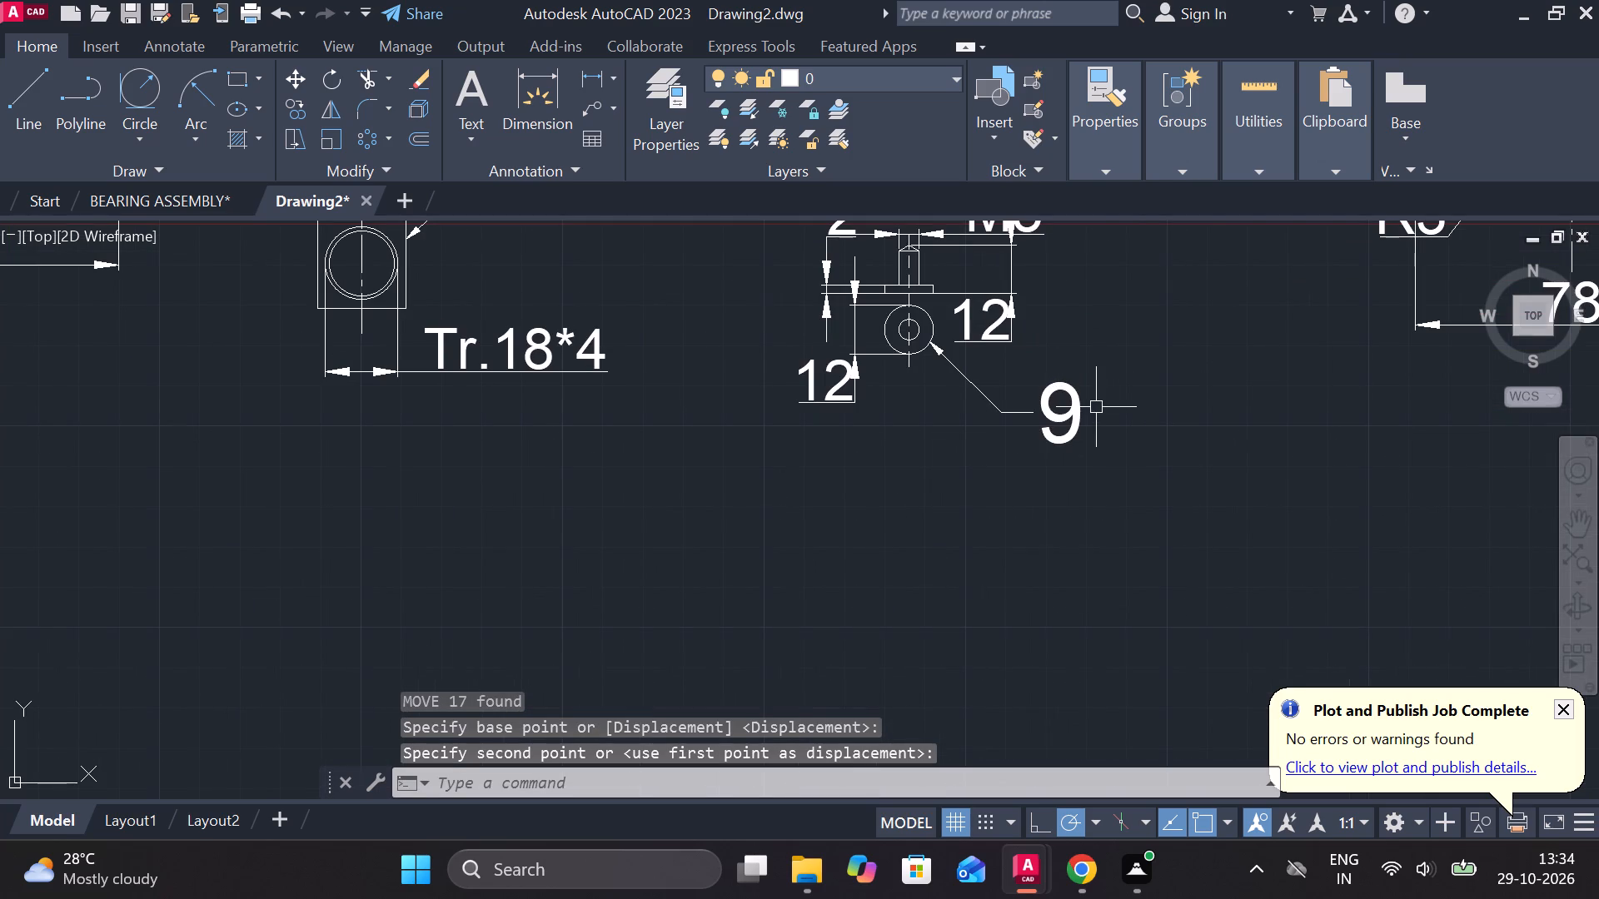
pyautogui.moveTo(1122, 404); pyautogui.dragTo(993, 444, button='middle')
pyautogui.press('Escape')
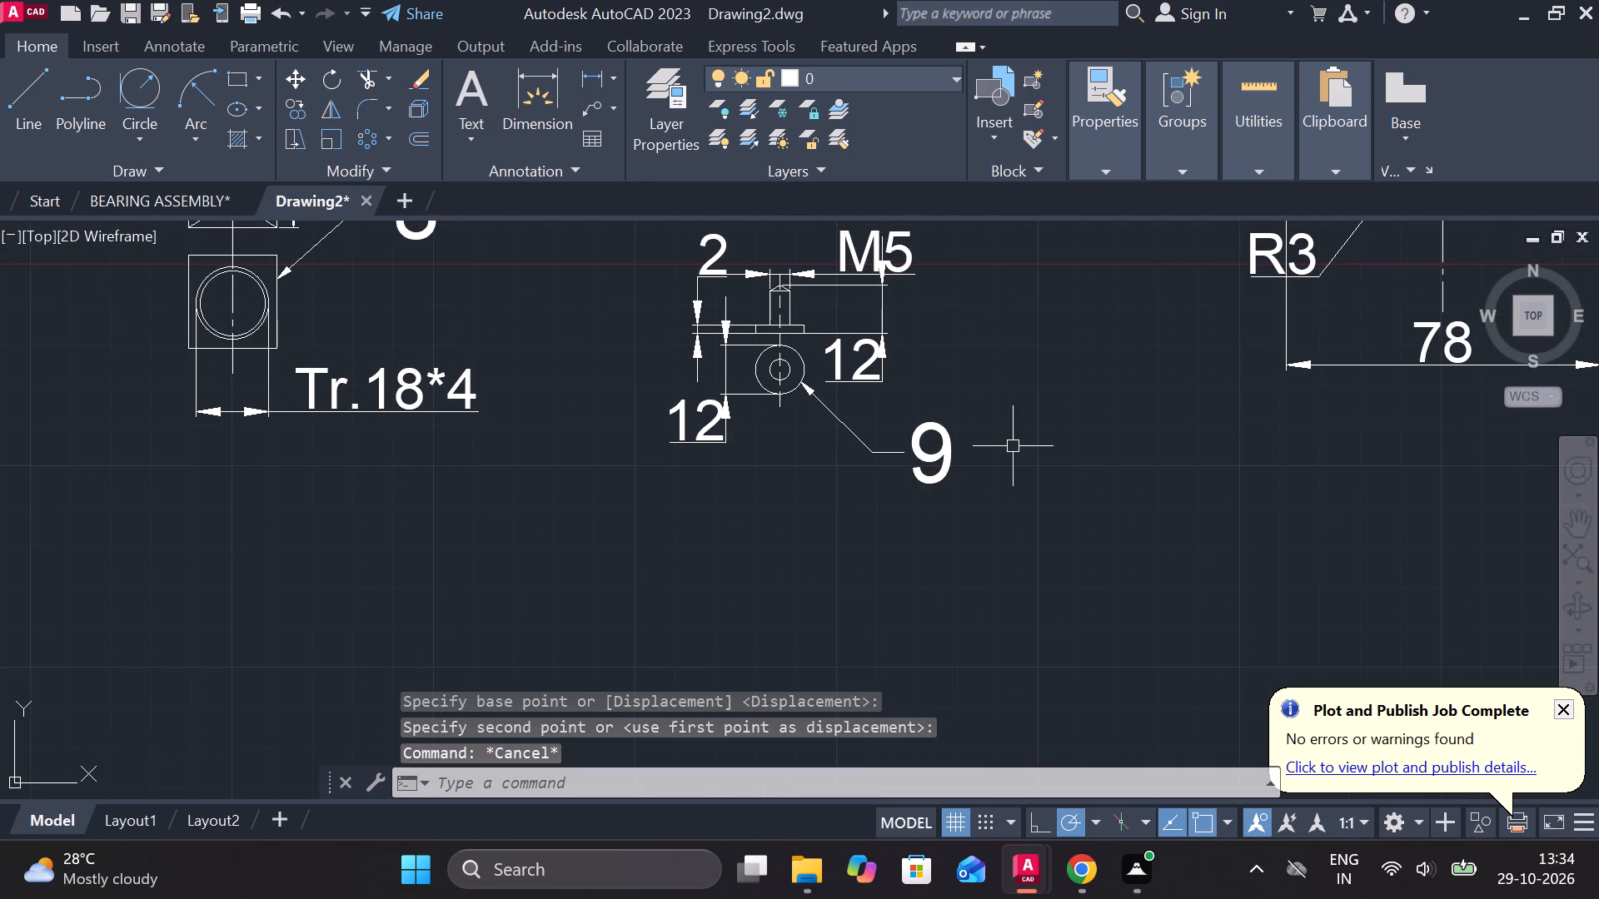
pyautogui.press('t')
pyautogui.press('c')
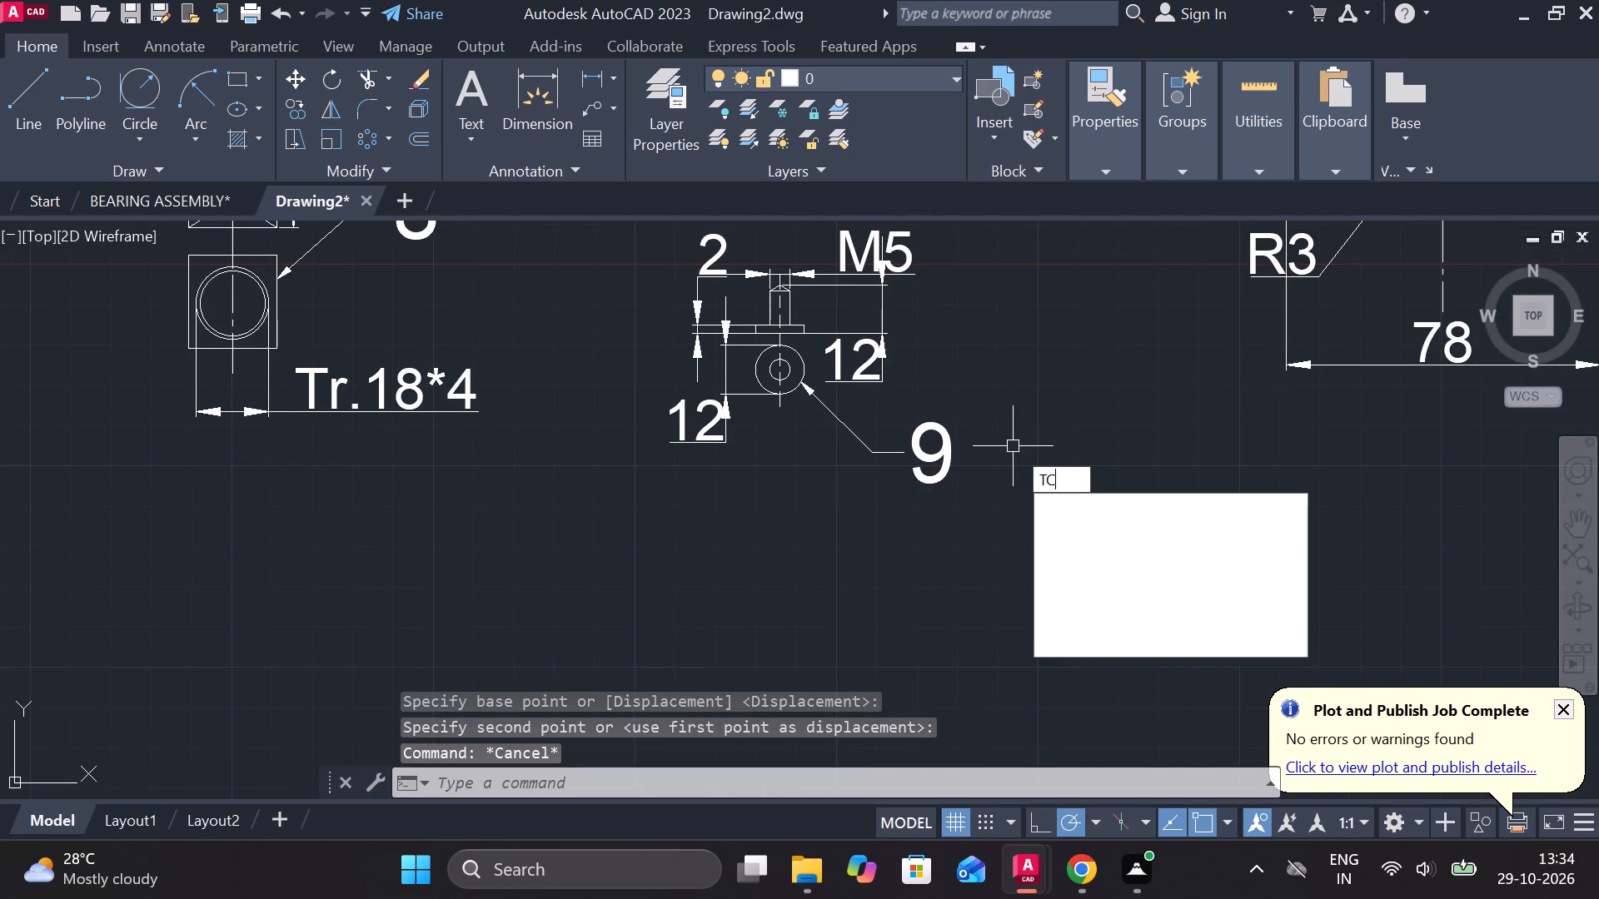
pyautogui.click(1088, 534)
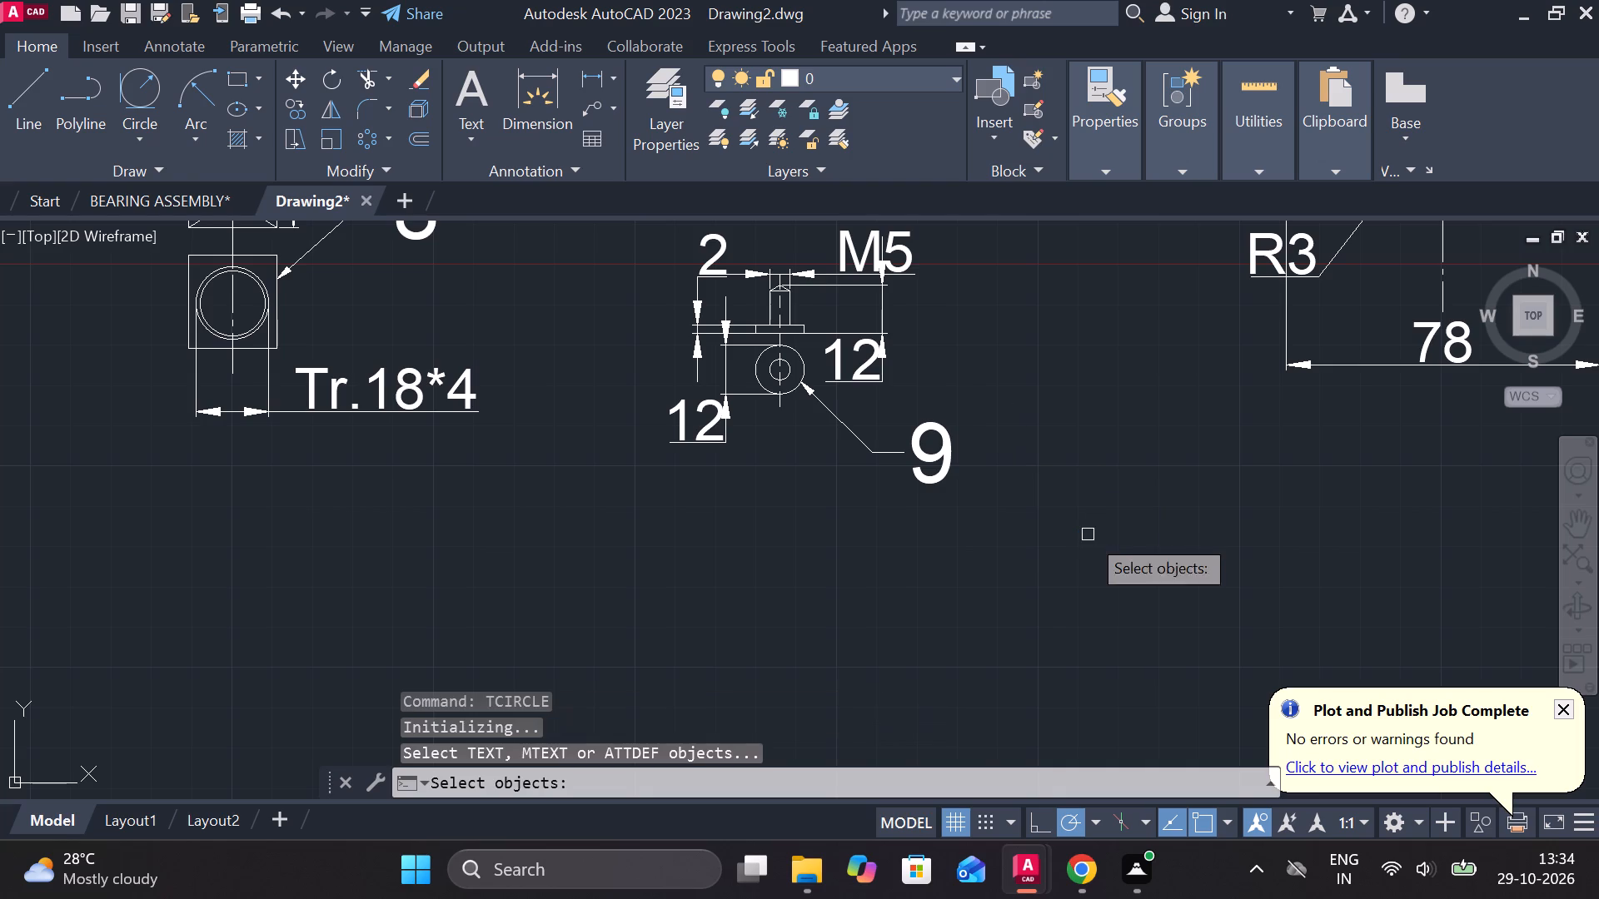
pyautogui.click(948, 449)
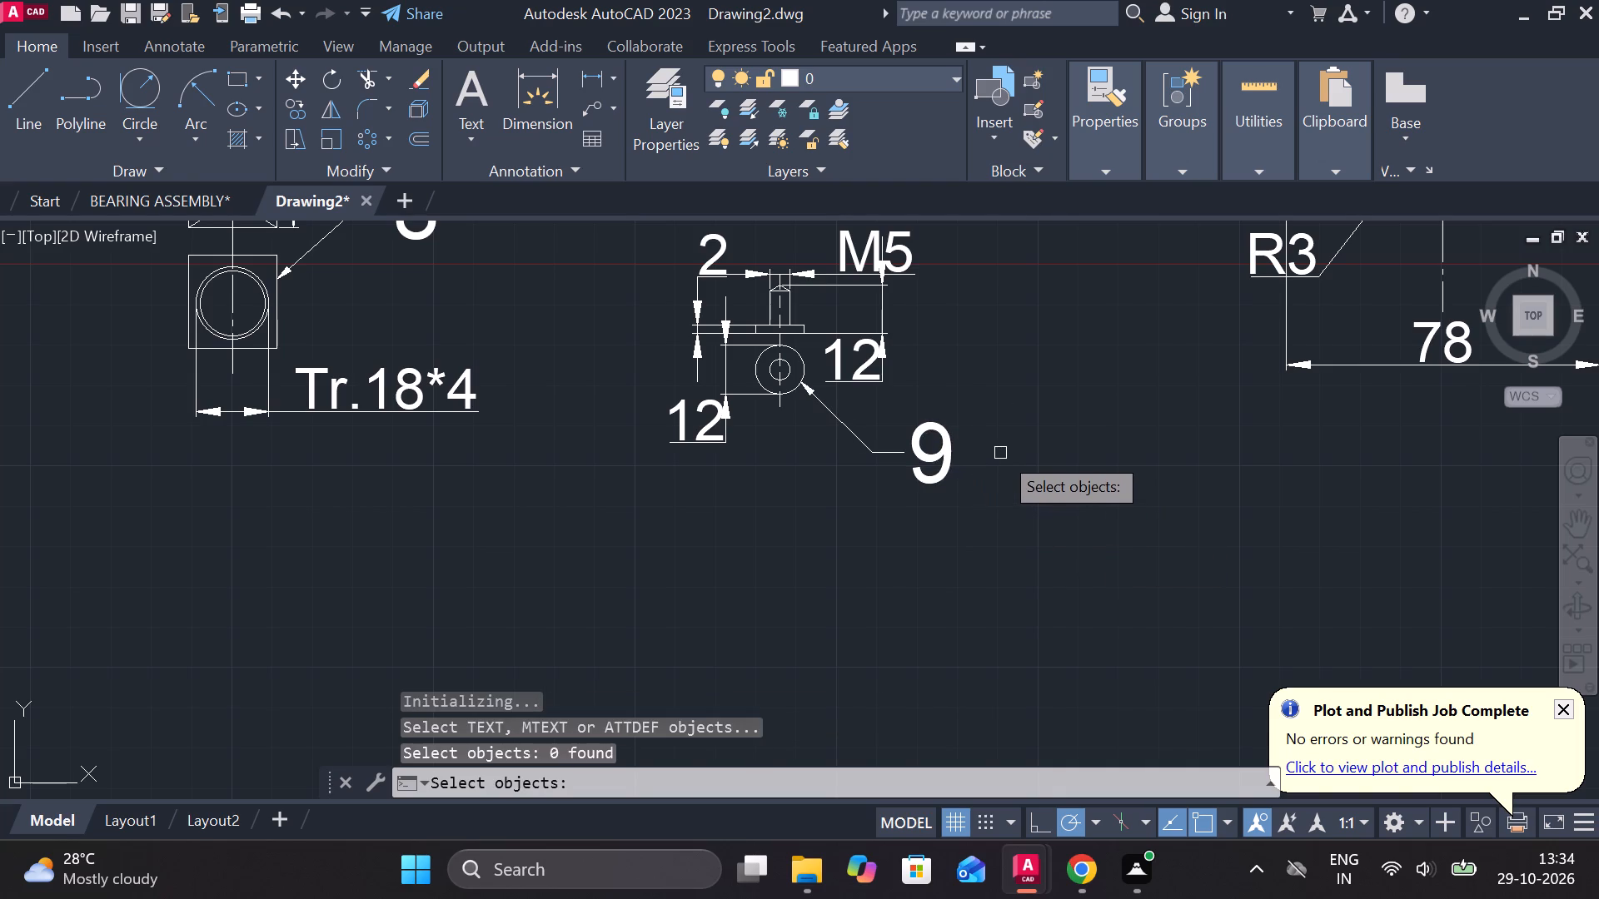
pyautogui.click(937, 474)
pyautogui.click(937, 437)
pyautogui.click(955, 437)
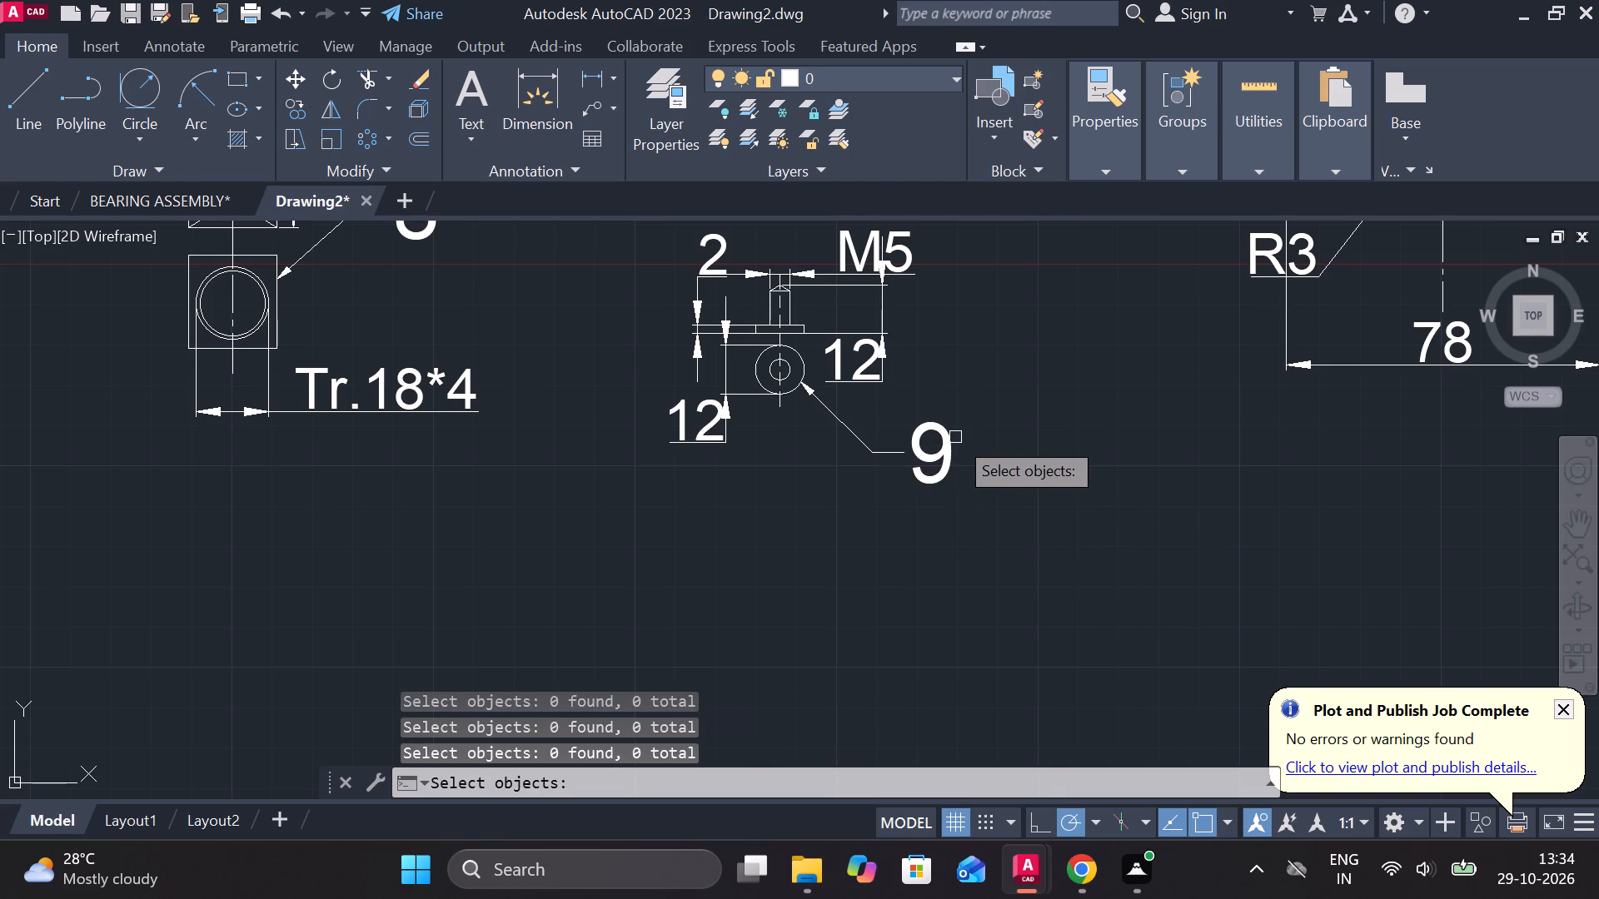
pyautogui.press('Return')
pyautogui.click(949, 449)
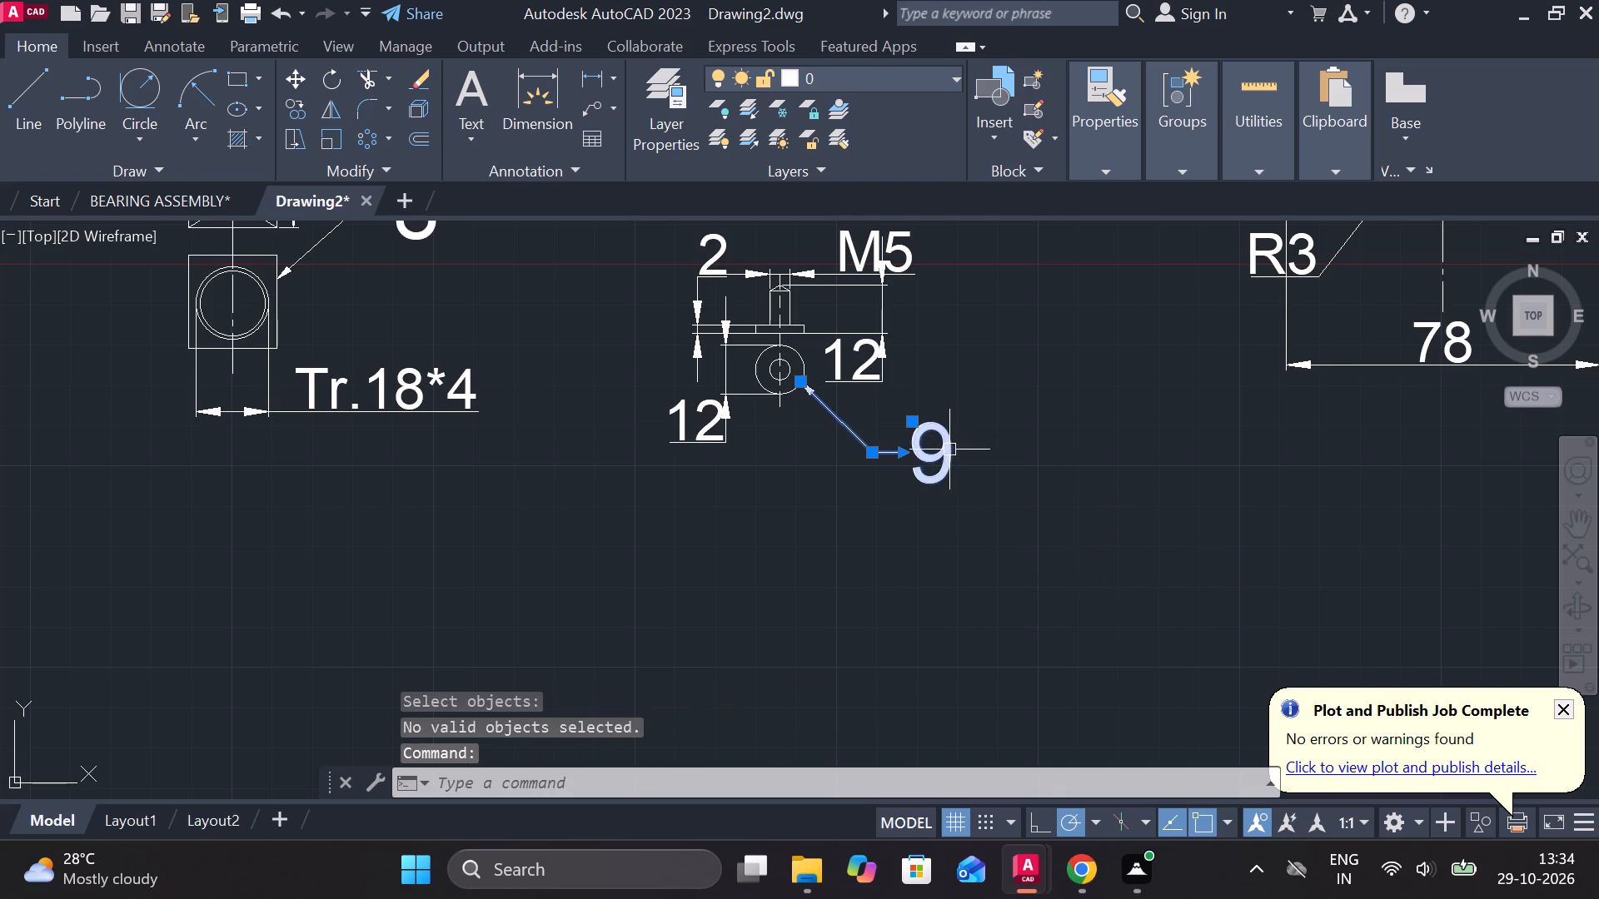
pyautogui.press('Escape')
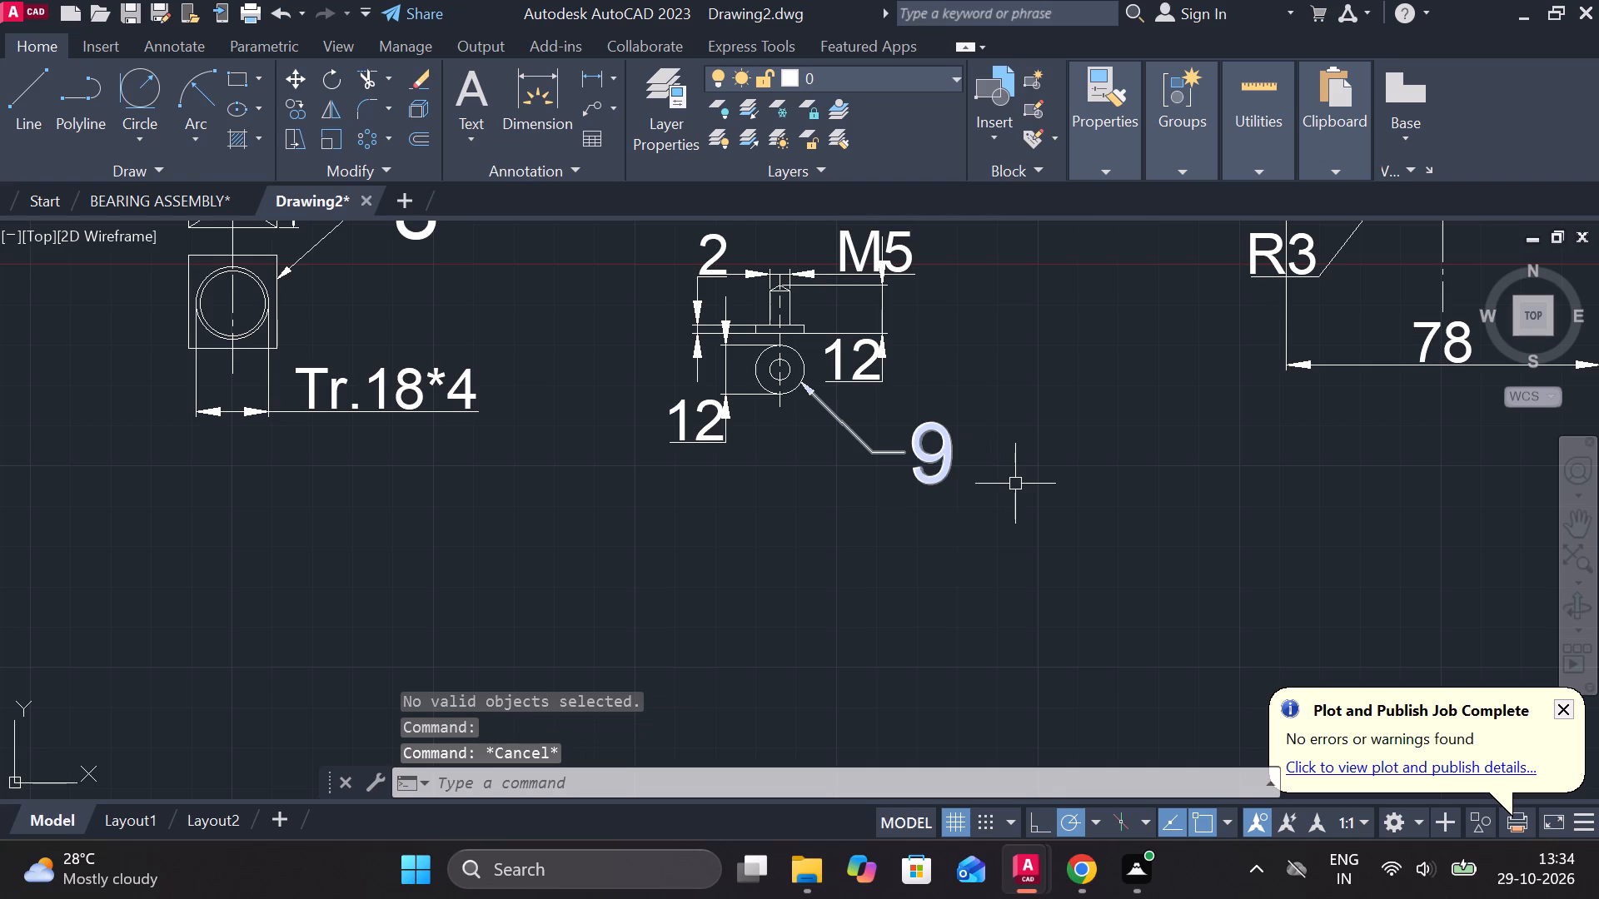
# Examine the arrangement of all the numbered and dimensioned part drawings and the free space around them.
pyautogui.scroll(-3, 1017, 484)
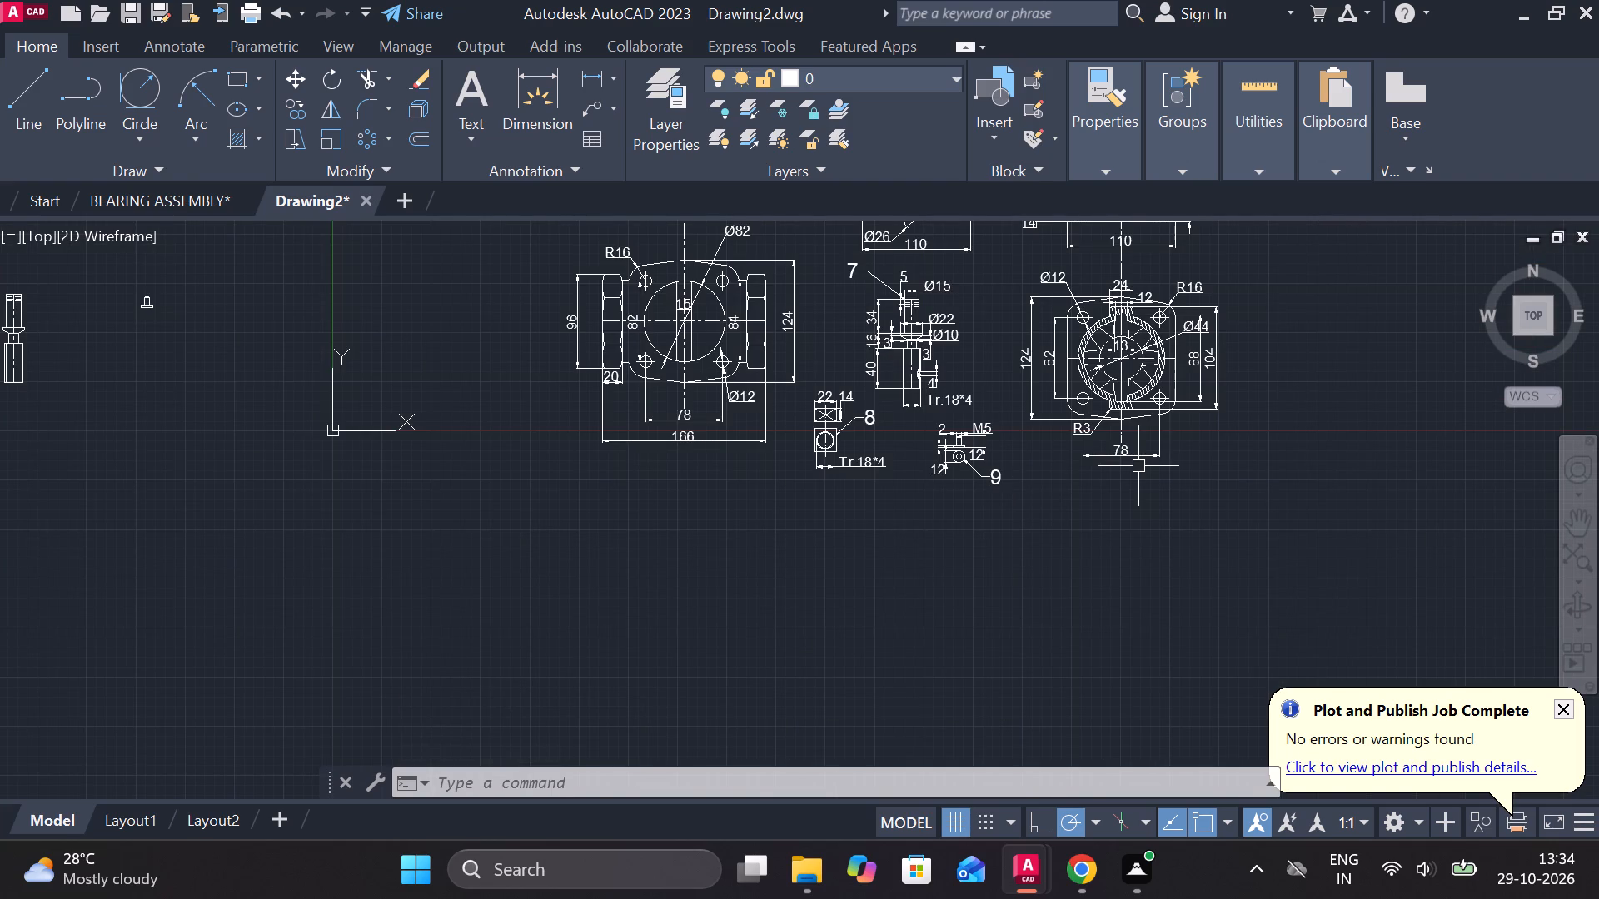
pyautogui.moveTo(1034, 418); pyautogui.dragTo(989, 579, button='middle')
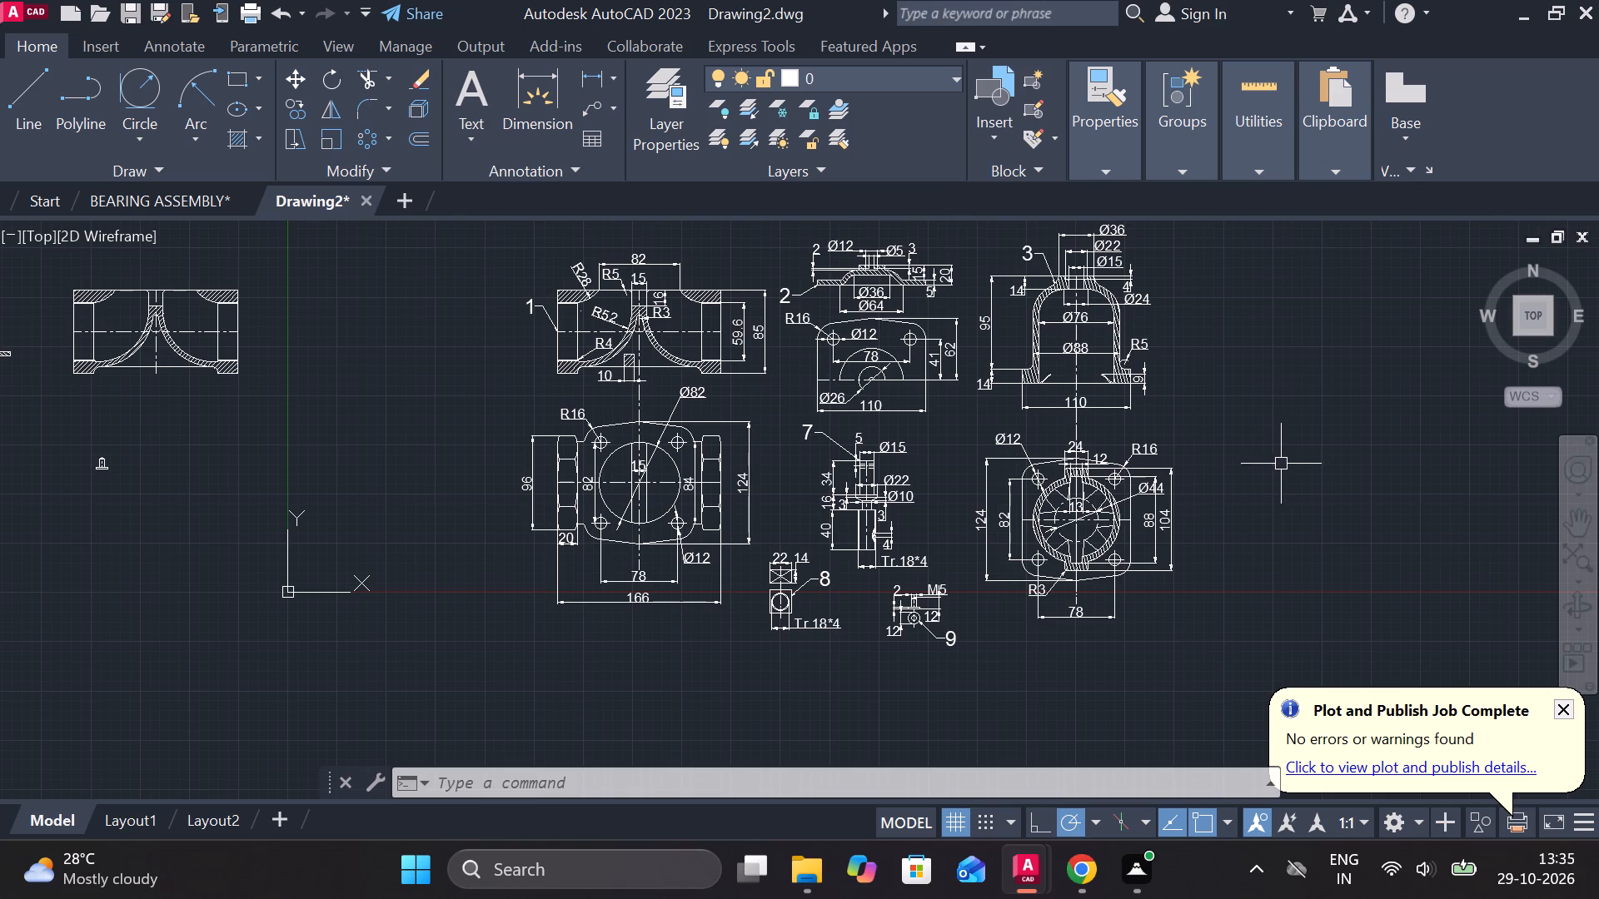
pyautogui.moveTo(1248, 461); pyautogui.dragTo(1083, 395, button='middle')
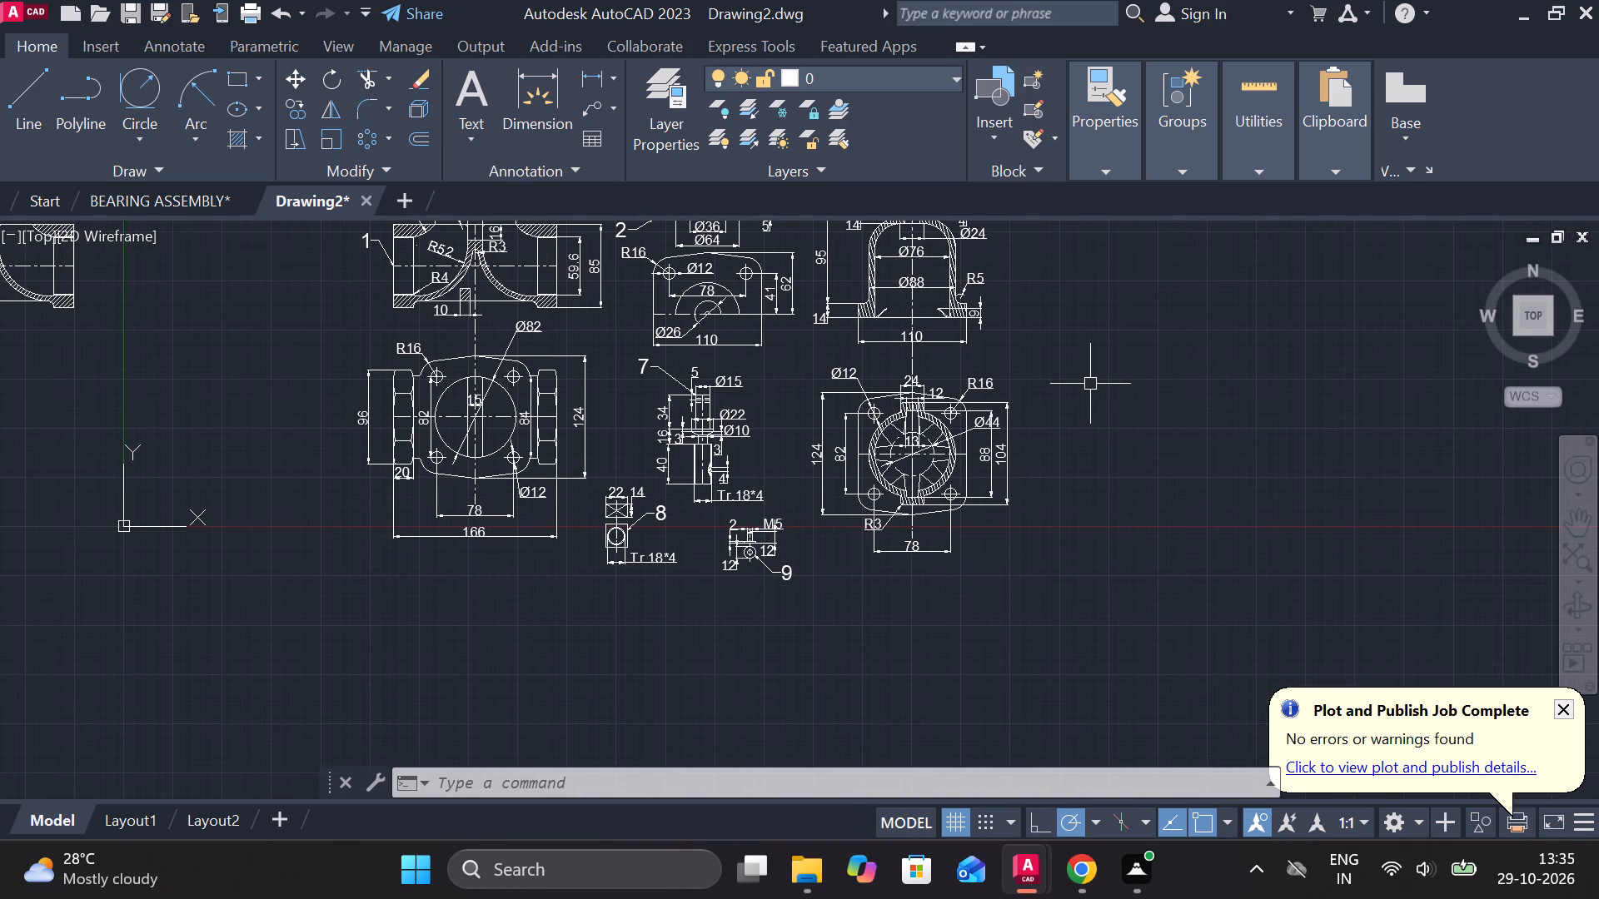
pyautogui.moveTo(1148, 441); pyautogui.dragTo(751, 574, button='middle')
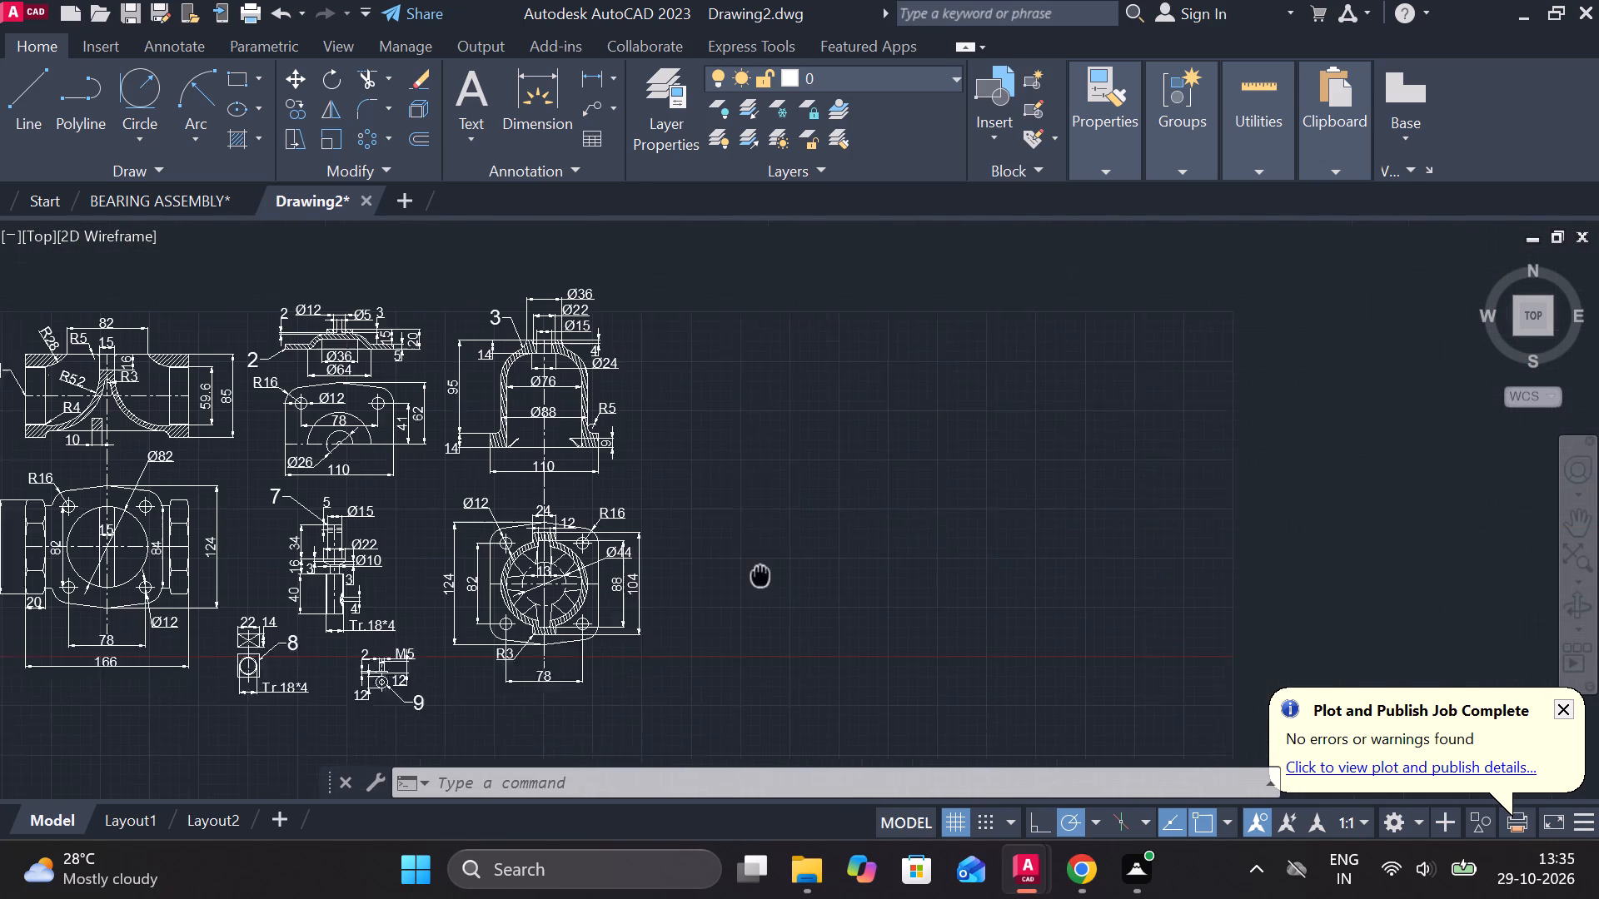
pyautogui.moveTo(751, 574); pyautogui.dragTo(753, 574, button='middle')
pyautogui.scroll(-2, 748, 487)
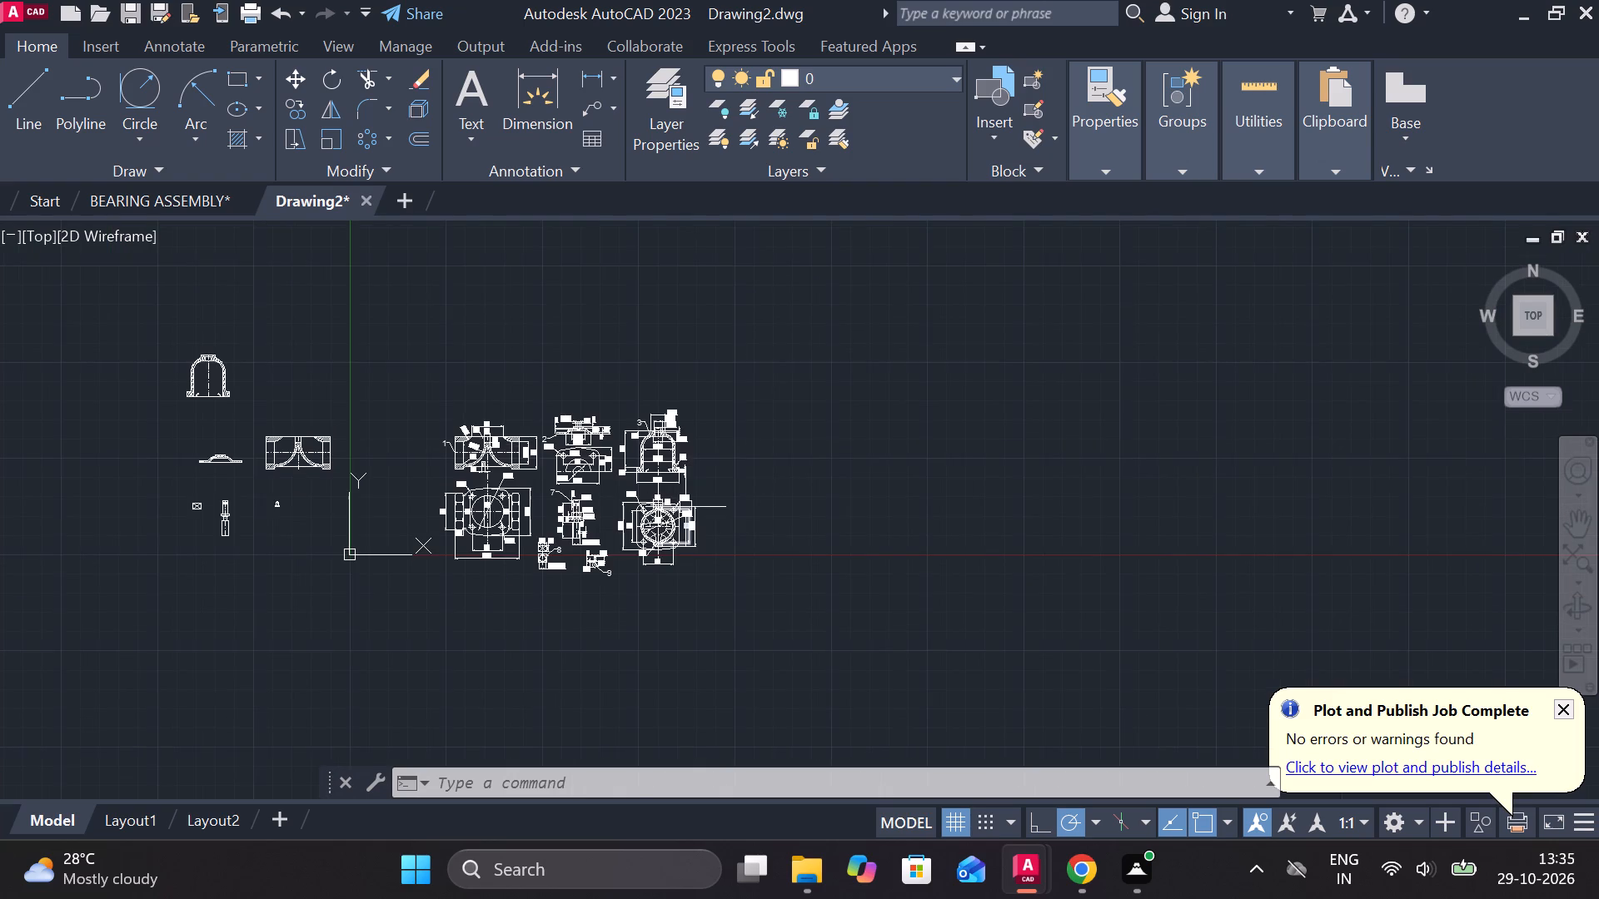
pyautogui.moveTo(740, 514); pyautogui.dragTo(859, 421, button='middle')
pyautogui.scroll(2, 607, 492)
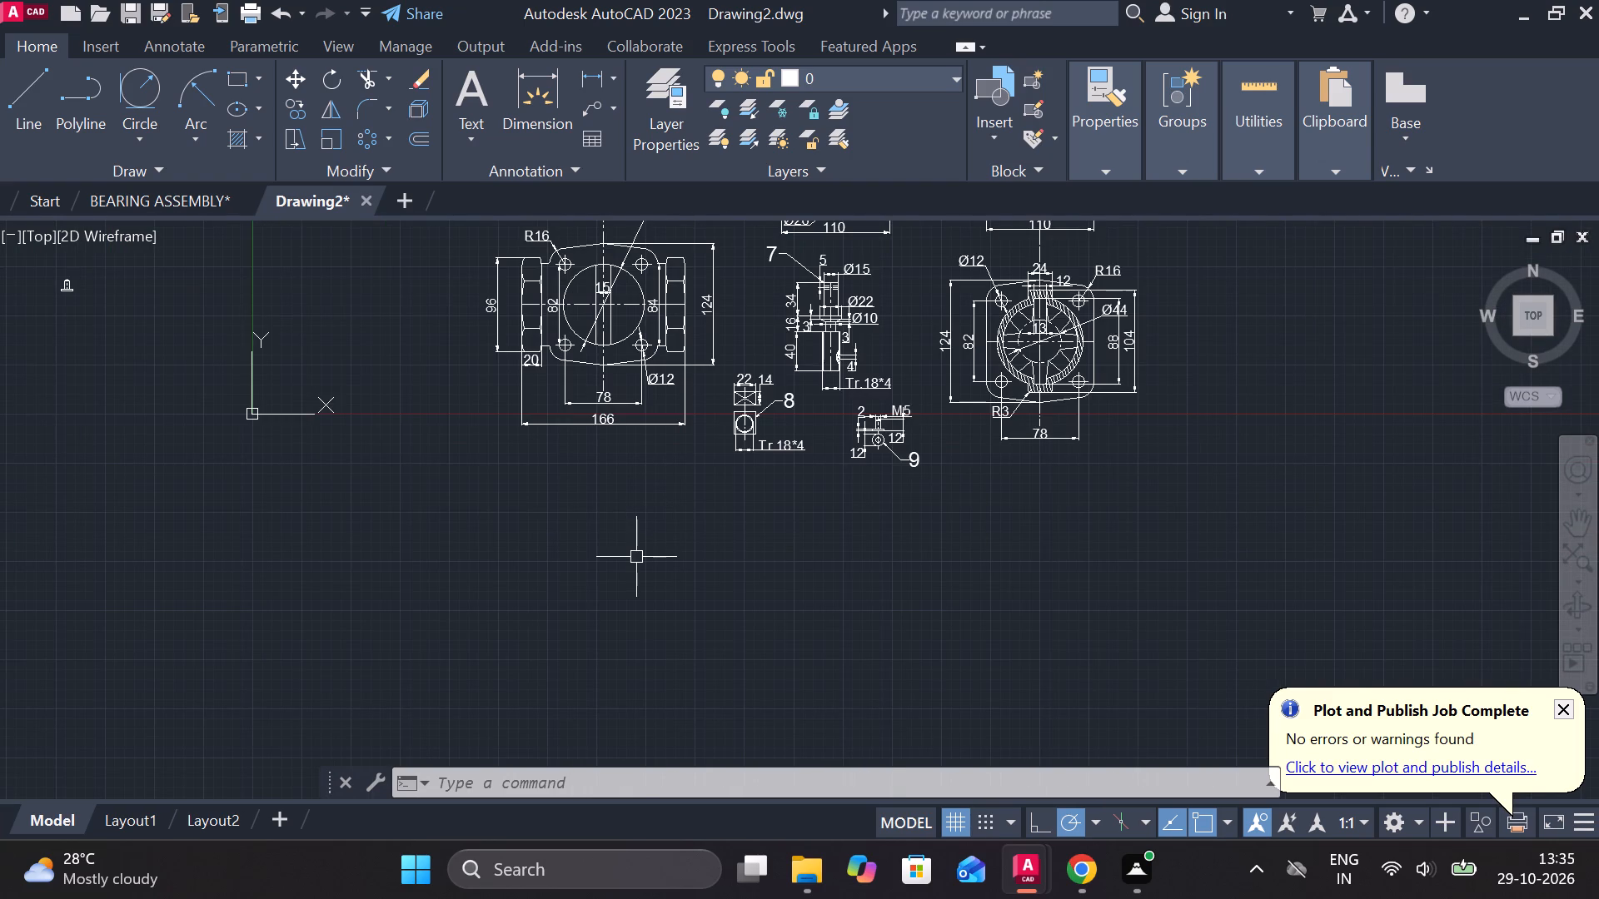
# Draw a 30-unit square from lines in the empty space below the part 8 and part 9 drawings.
pyautogui.moveTo(624, 574); pyautogui.dragTo(616, 460, button='middle')
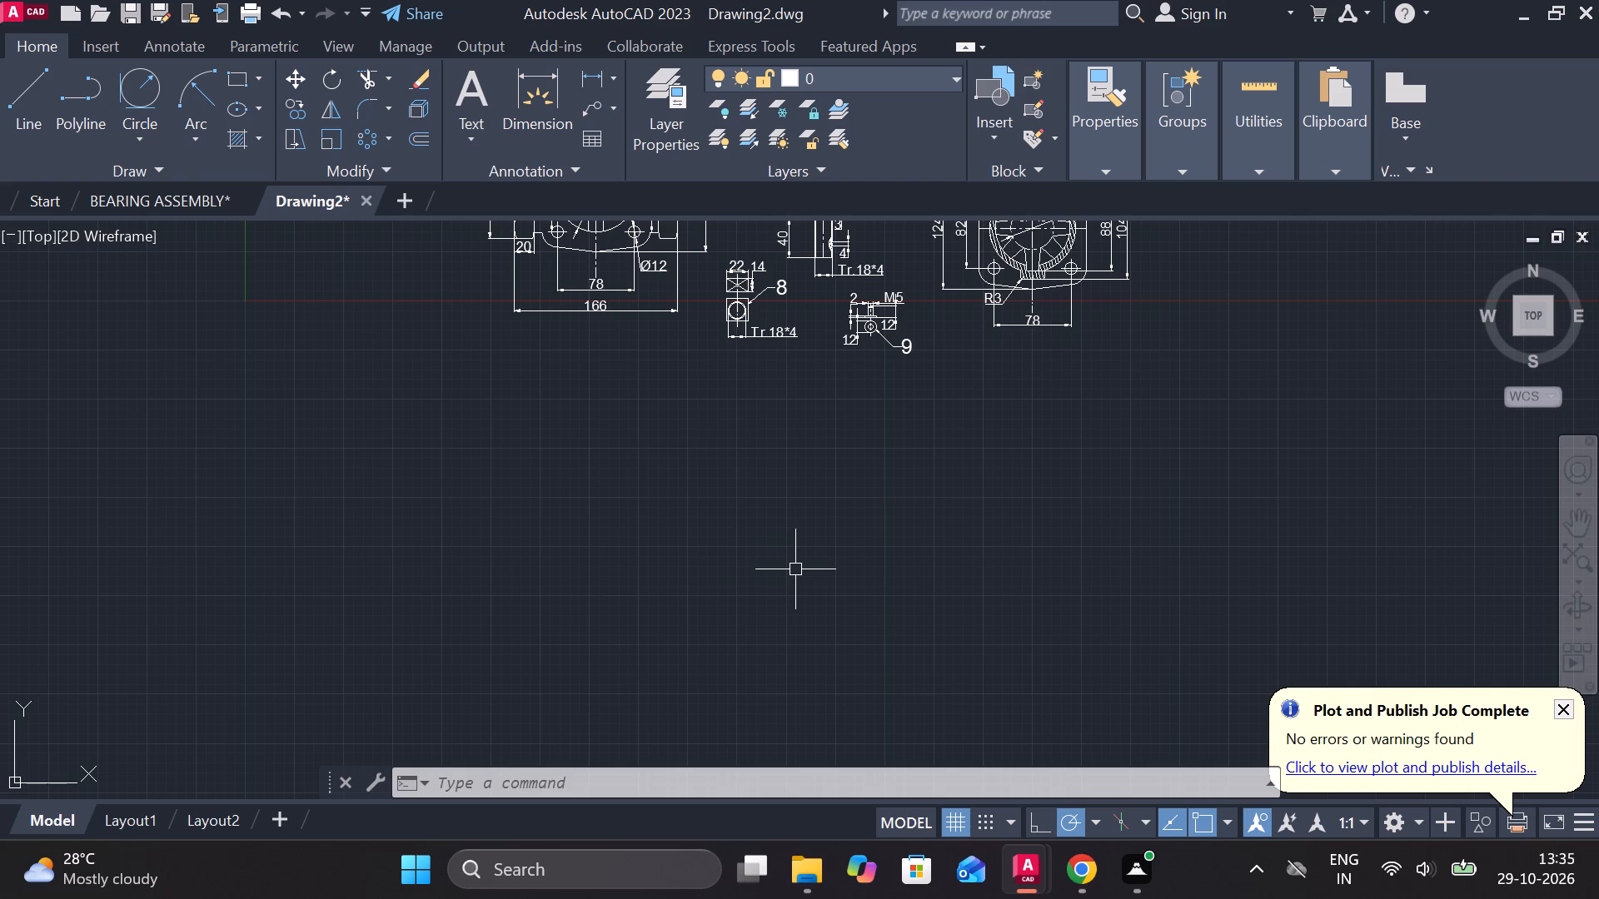
pyautogui.moveTo(760, 629); pyautogui.dragTo(651, 566, button='middle')
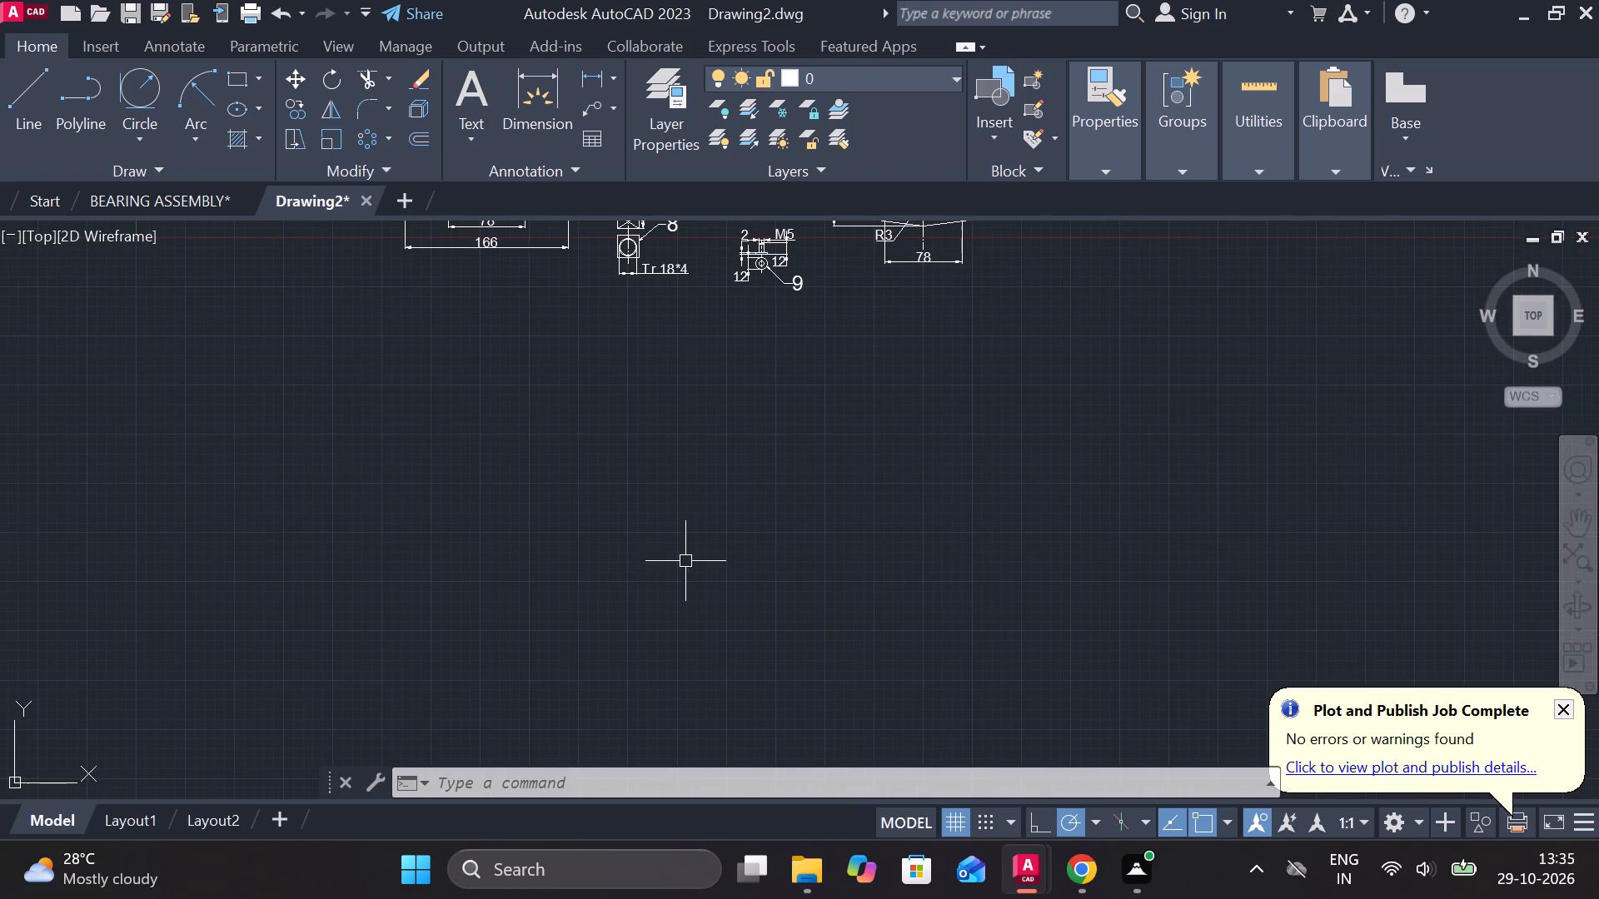
pyautogui.moveTo(710, 596); pyautogui.dragTo(661, 594, button='middle')
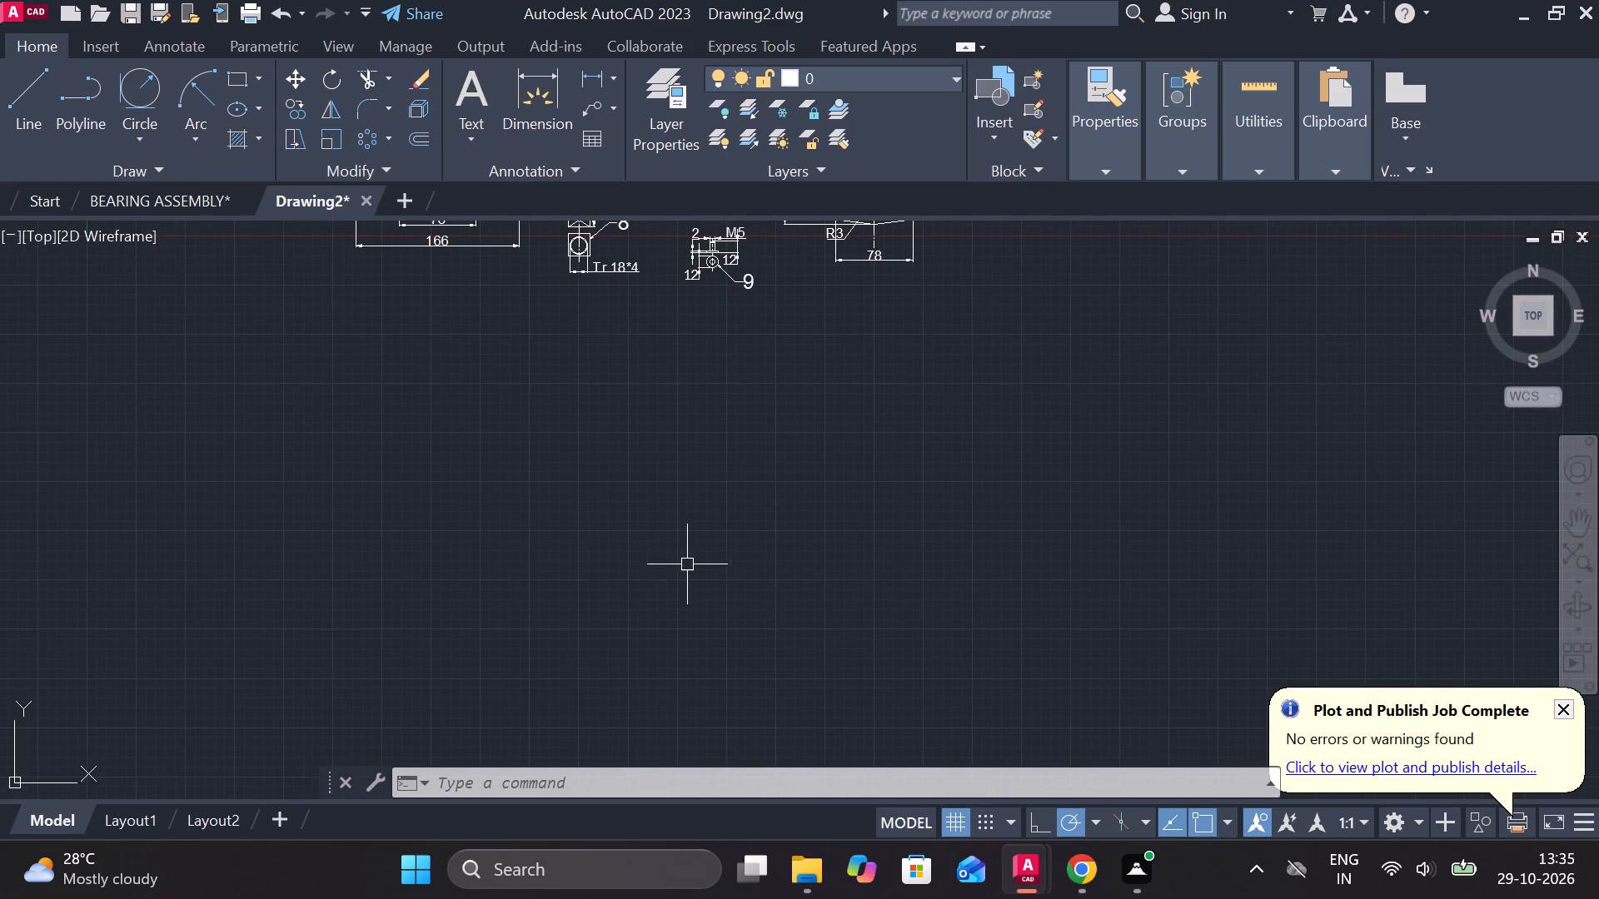
pyautogui.press('Escape')
pyautogui.press('l')
pyautogui.press('Return')
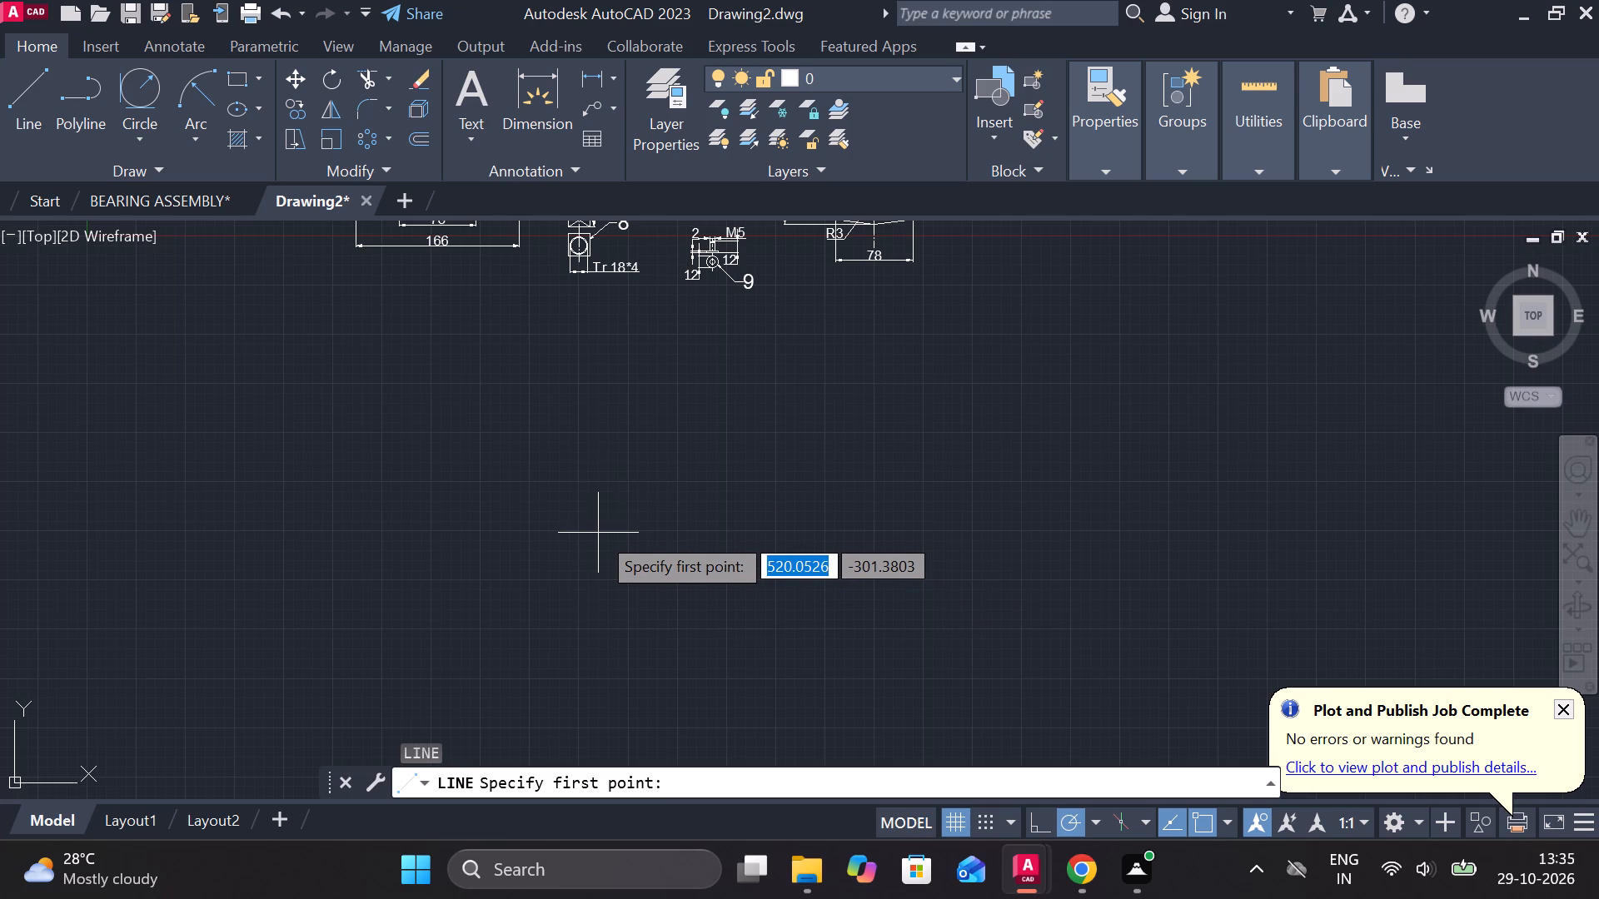
pyautogui.click(611, 514)
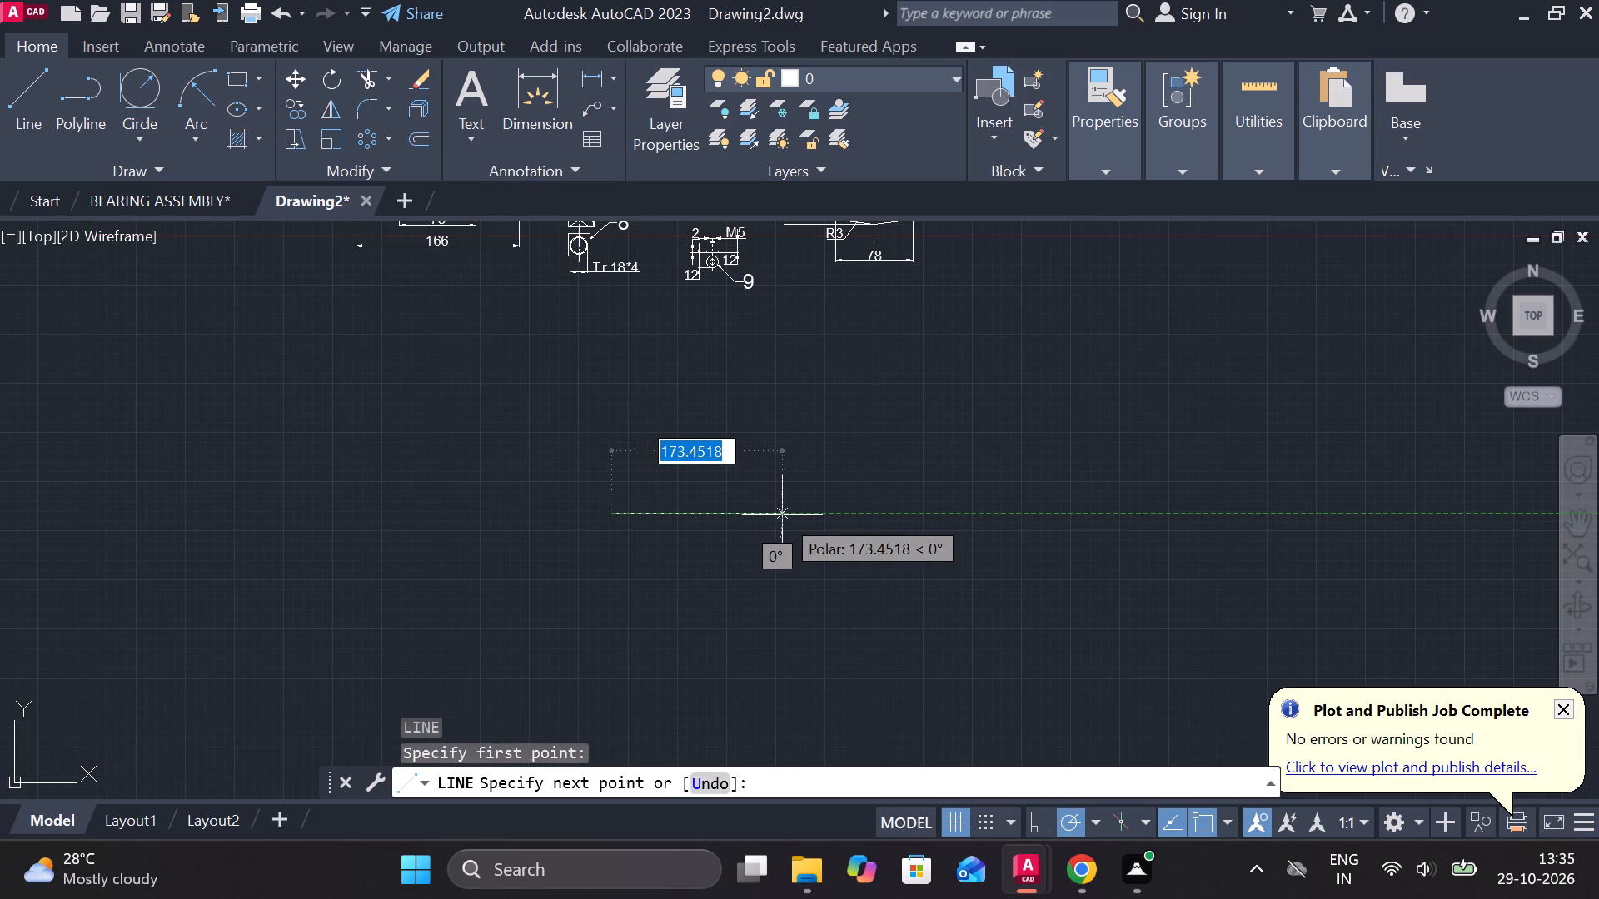
pyautogui.write('30')
pyautogui.press('Return')
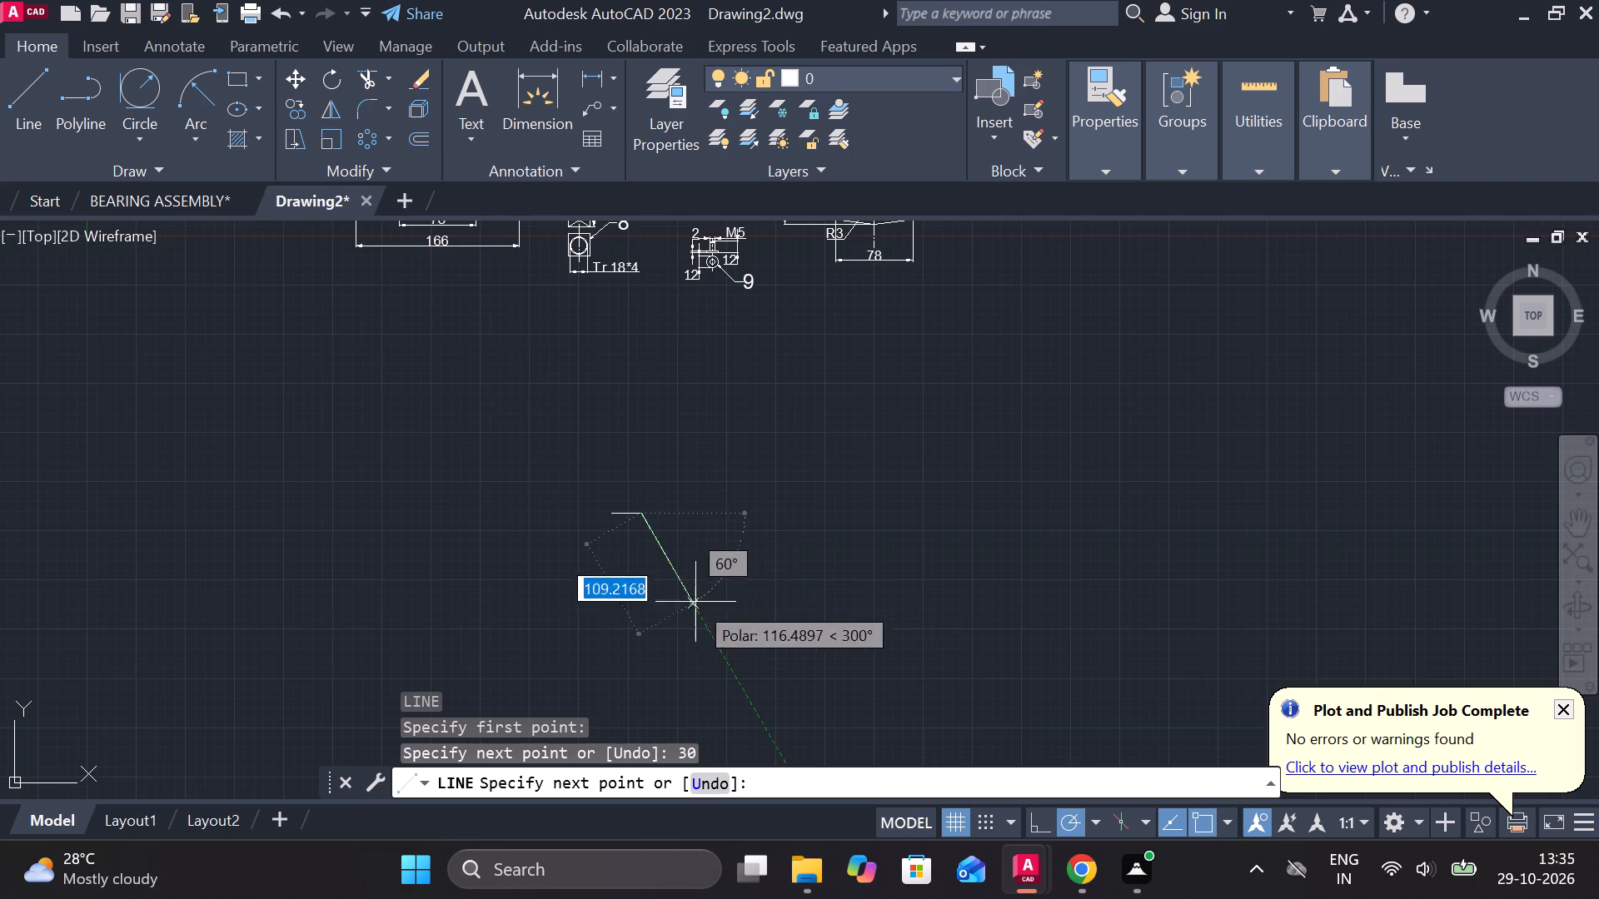
pyautogui.scroll(2, 658, 564)
pyautogui.moveTo(648, 544); pyautogui.dragTo(728, 511, button='middle')
pyautogui.write('30')
pyautogui.press('Return')
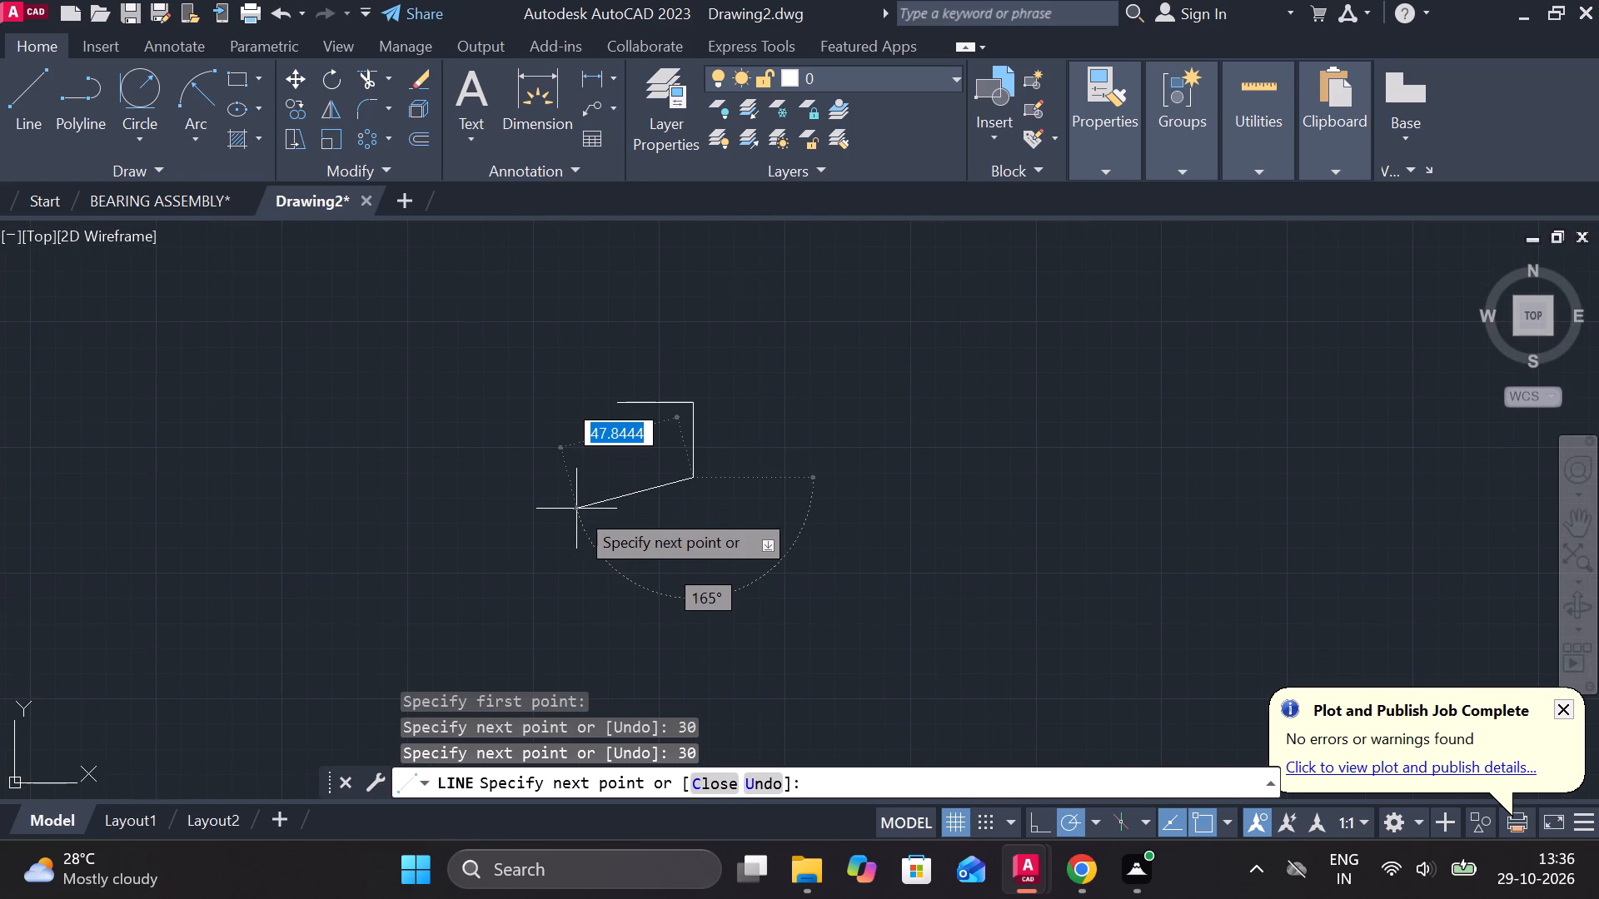
pyautogui.write('30')
pyautogui.press('Return')
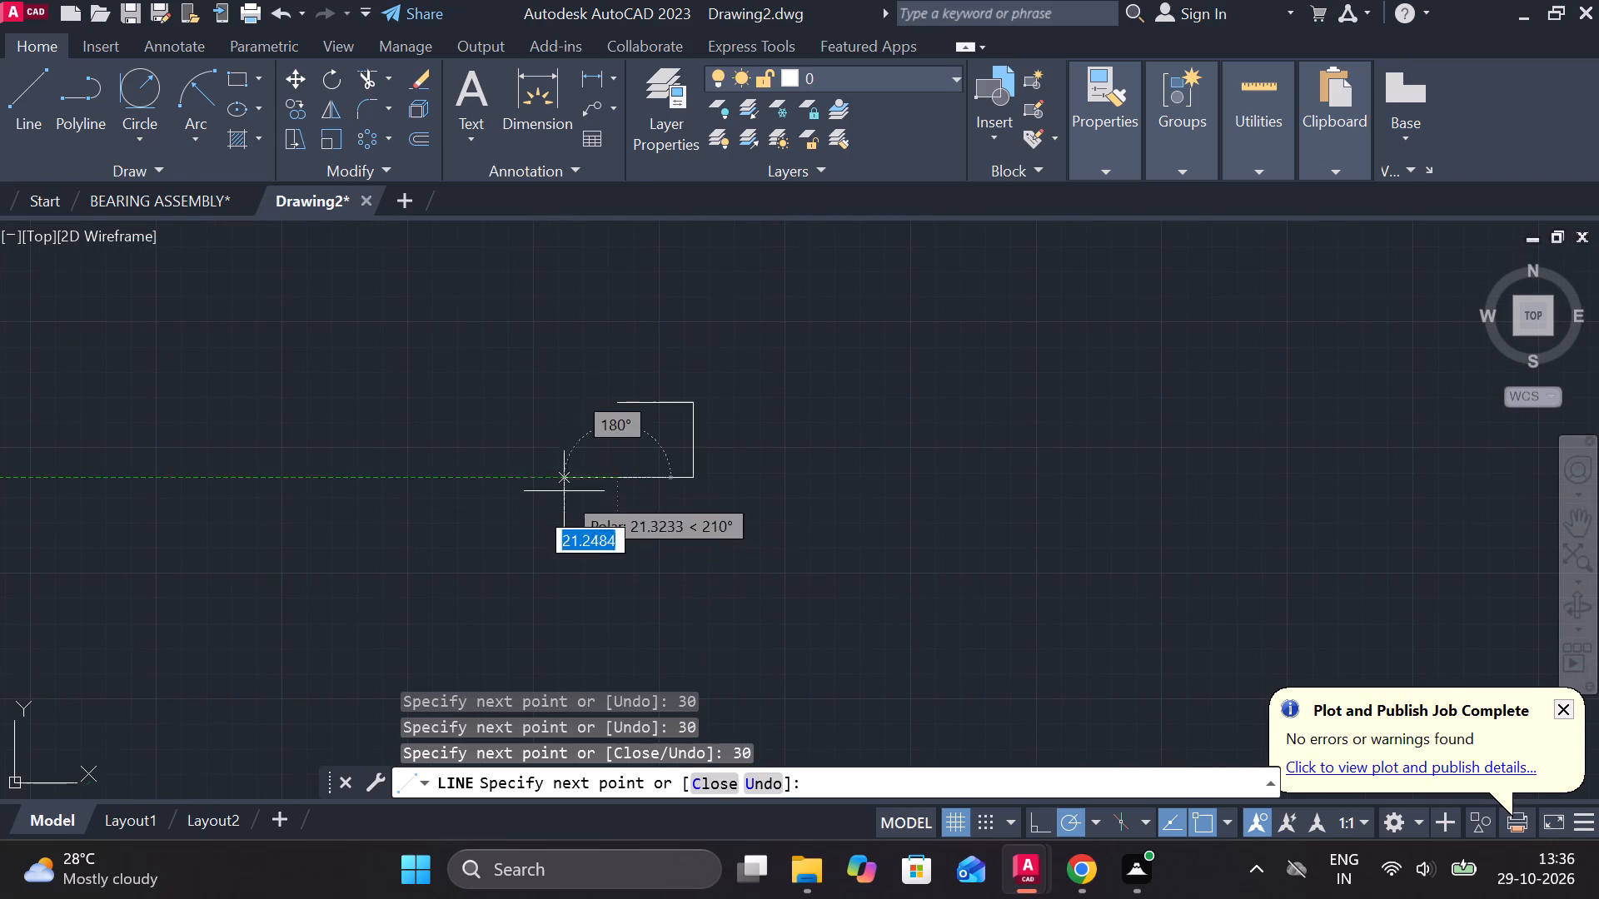
pyautogui.click(615, 403)
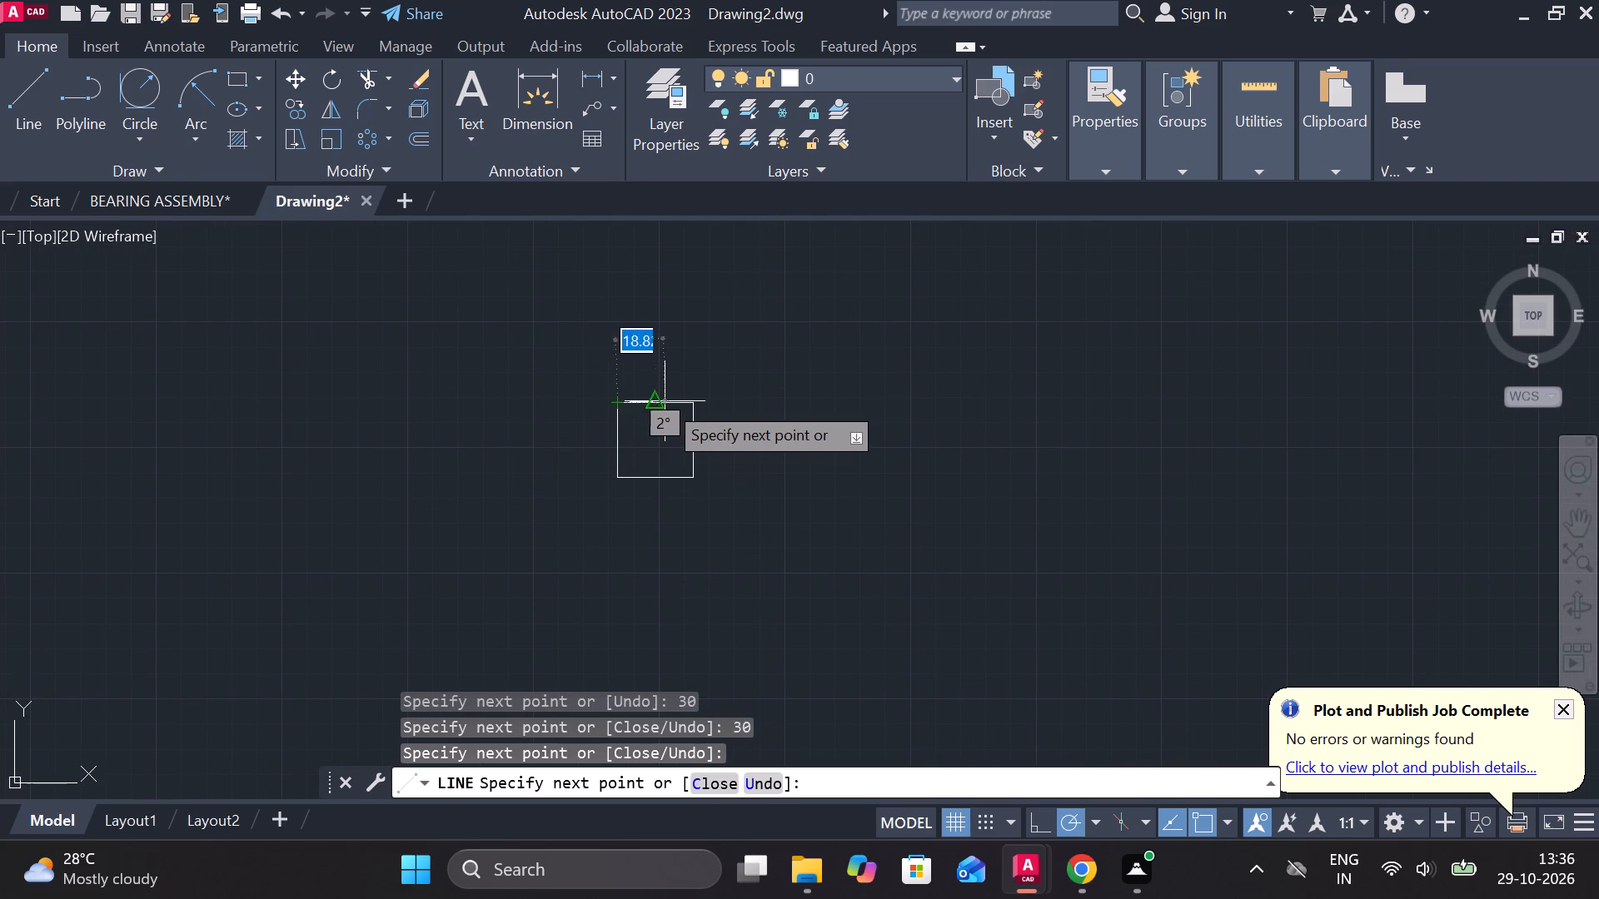
pyautogui.scroll(2, 665, 401)
pyautogui.press('Escape')
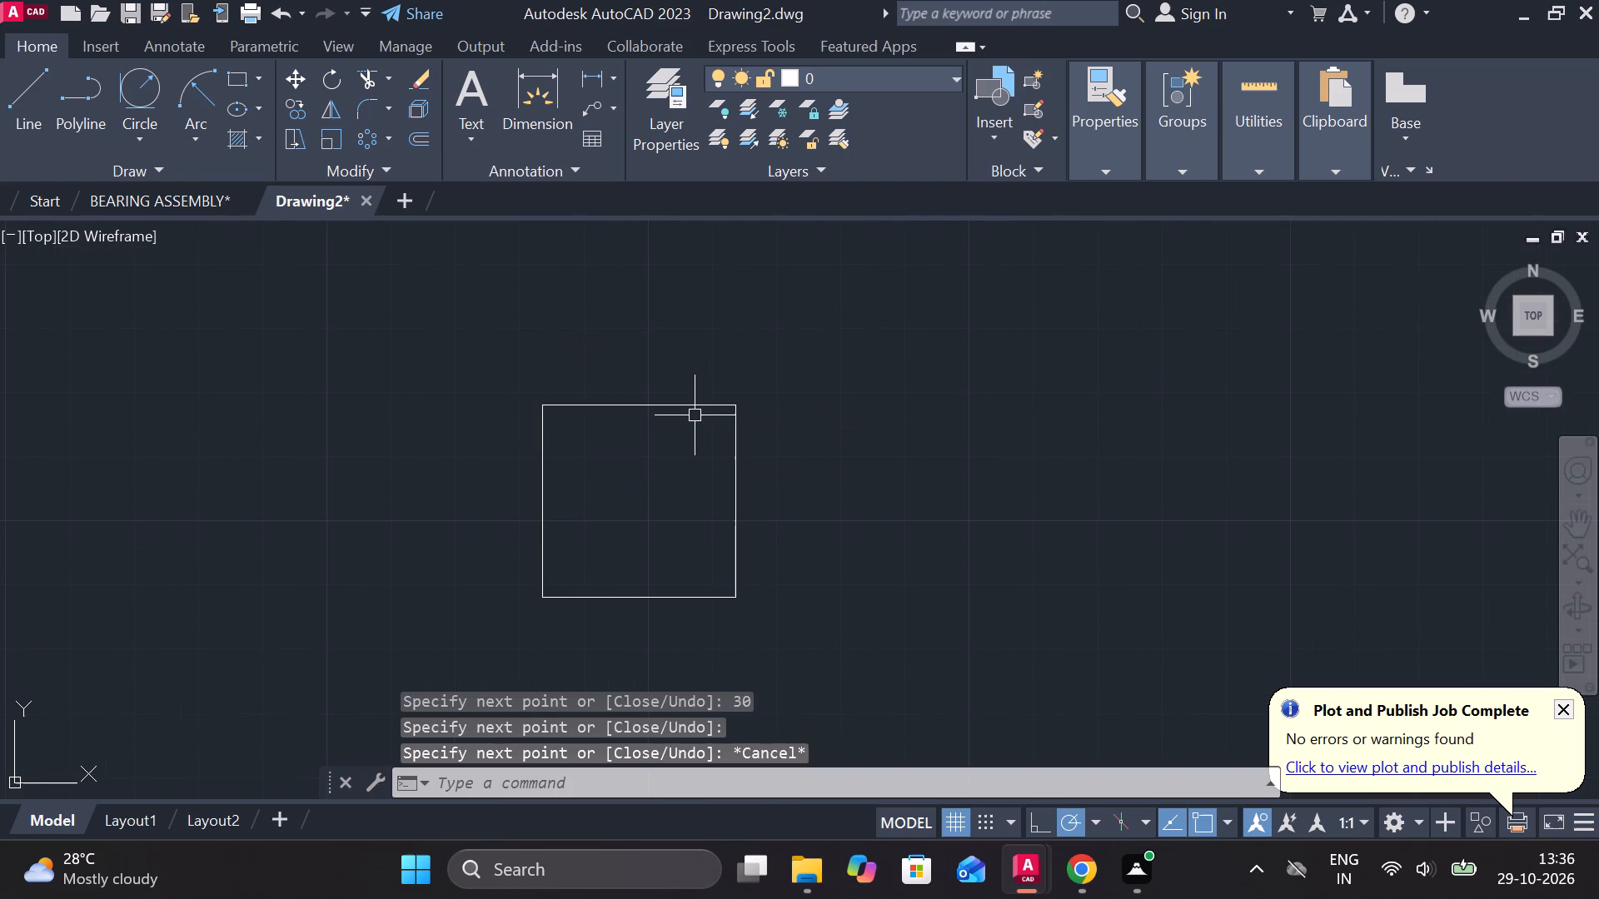
# Draw a separate closed rectangle from lines, 16 units wide and 6 high, to the right of the square.
pyautogui.moveTo(953, 467); pyautogui.dragTo(919, 467, button='middle')
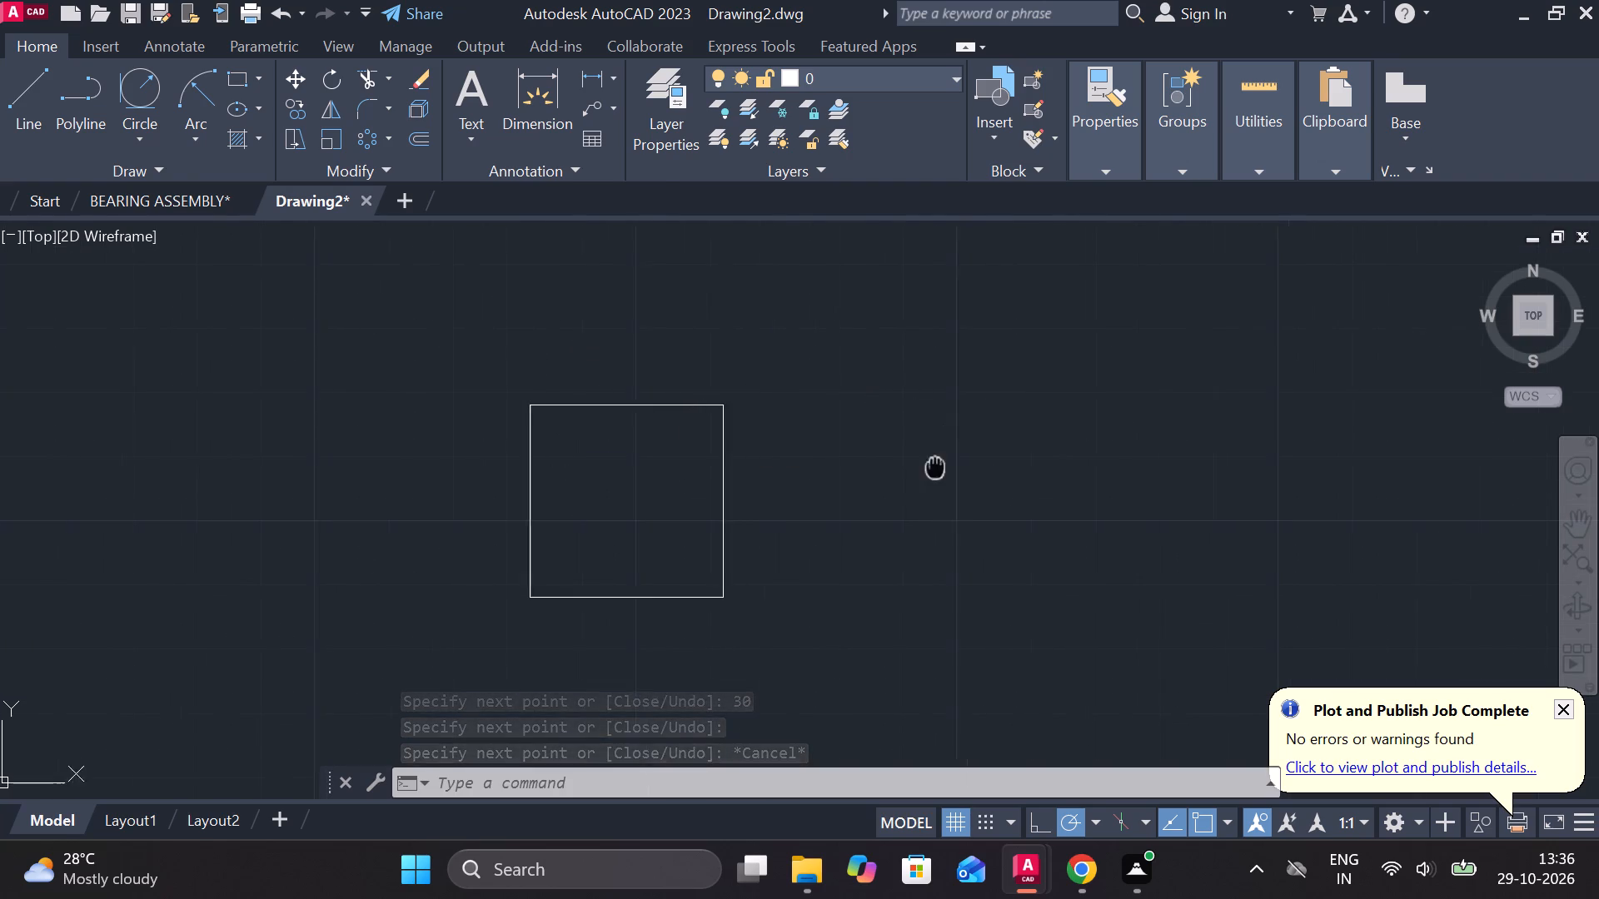
pyautogui.moveTo(919, 467); pyautogui.dragTo(761, 459, button='middle')
pyautogui.press('l')
pyautogui.press('Return')
pyautogui.click(755, 422)
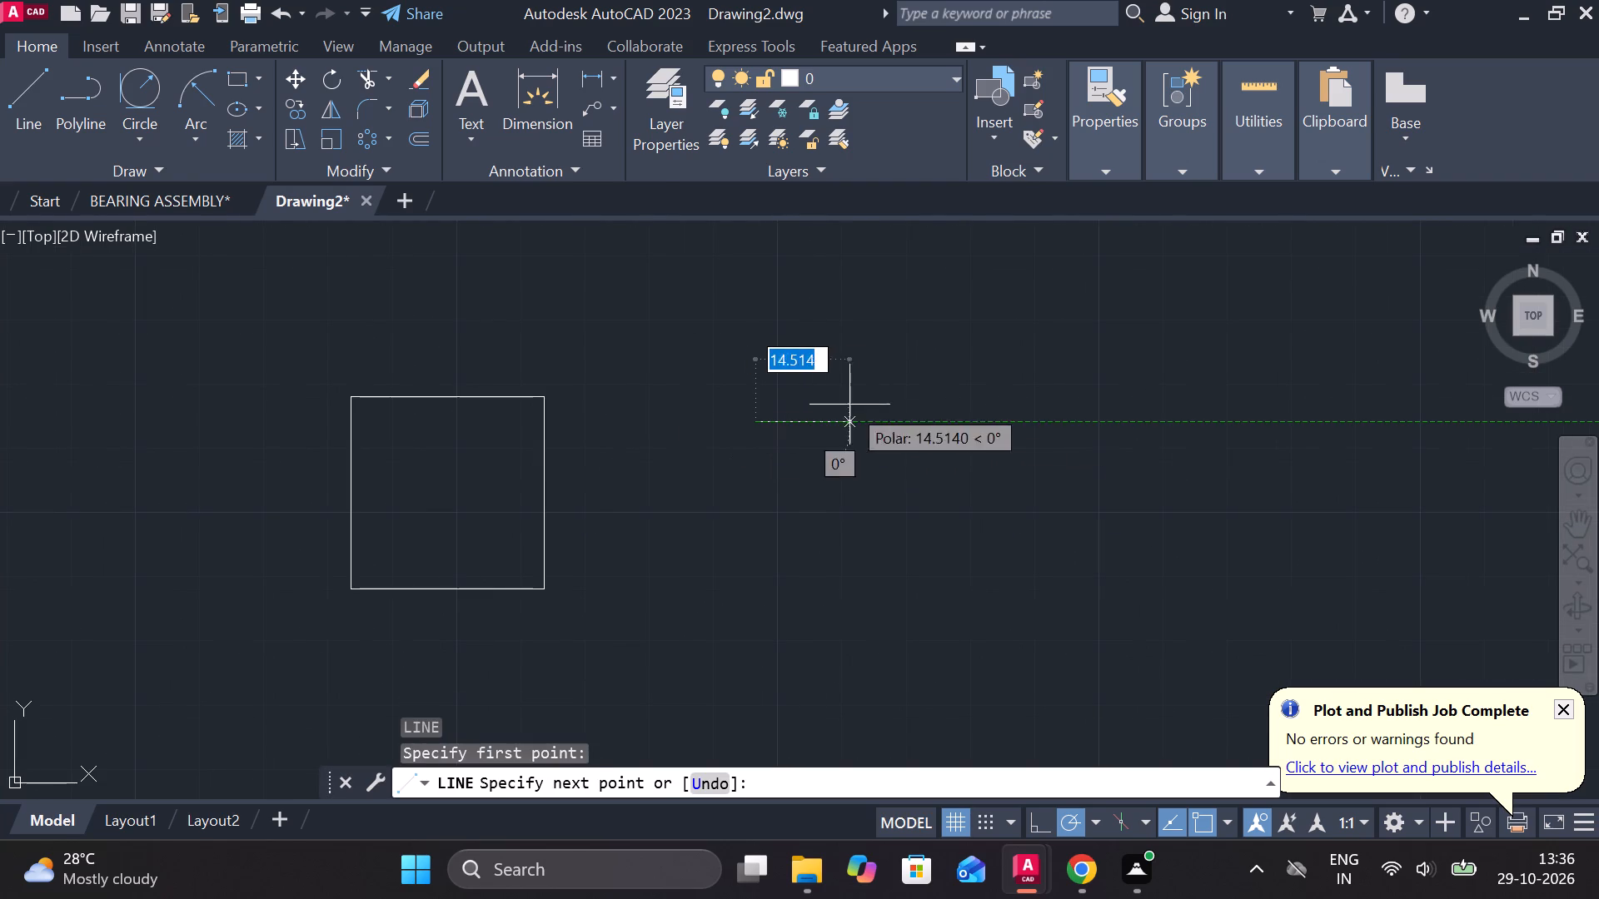
pyautogui.write('16')
pyautogui.press('space')
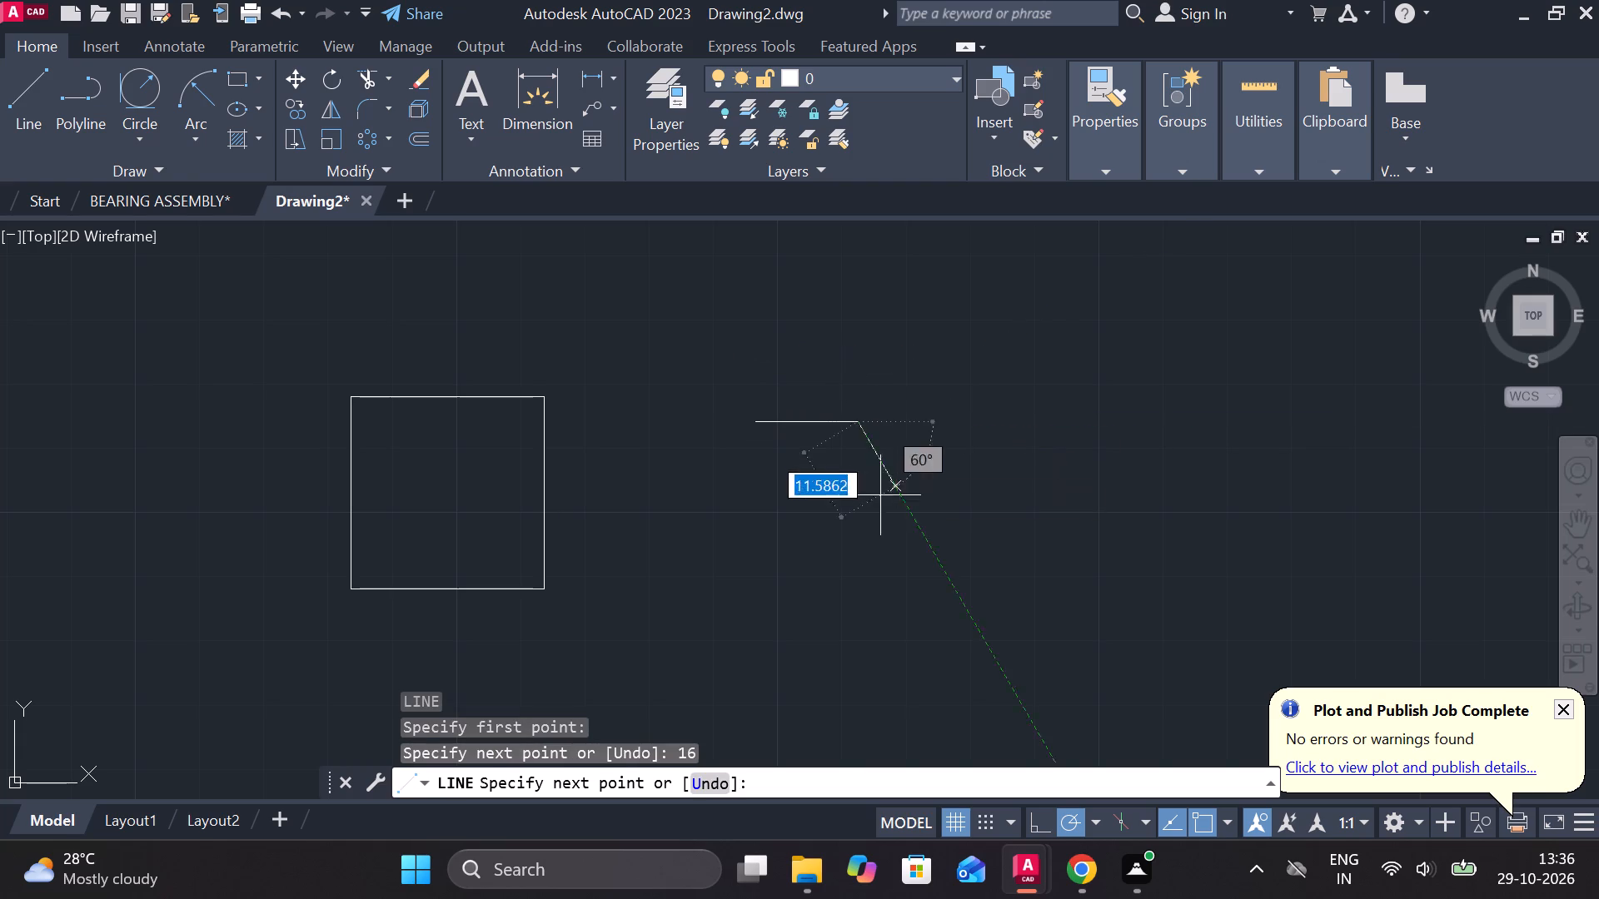
pyautogui.write('6')
pyautogui.press('space')
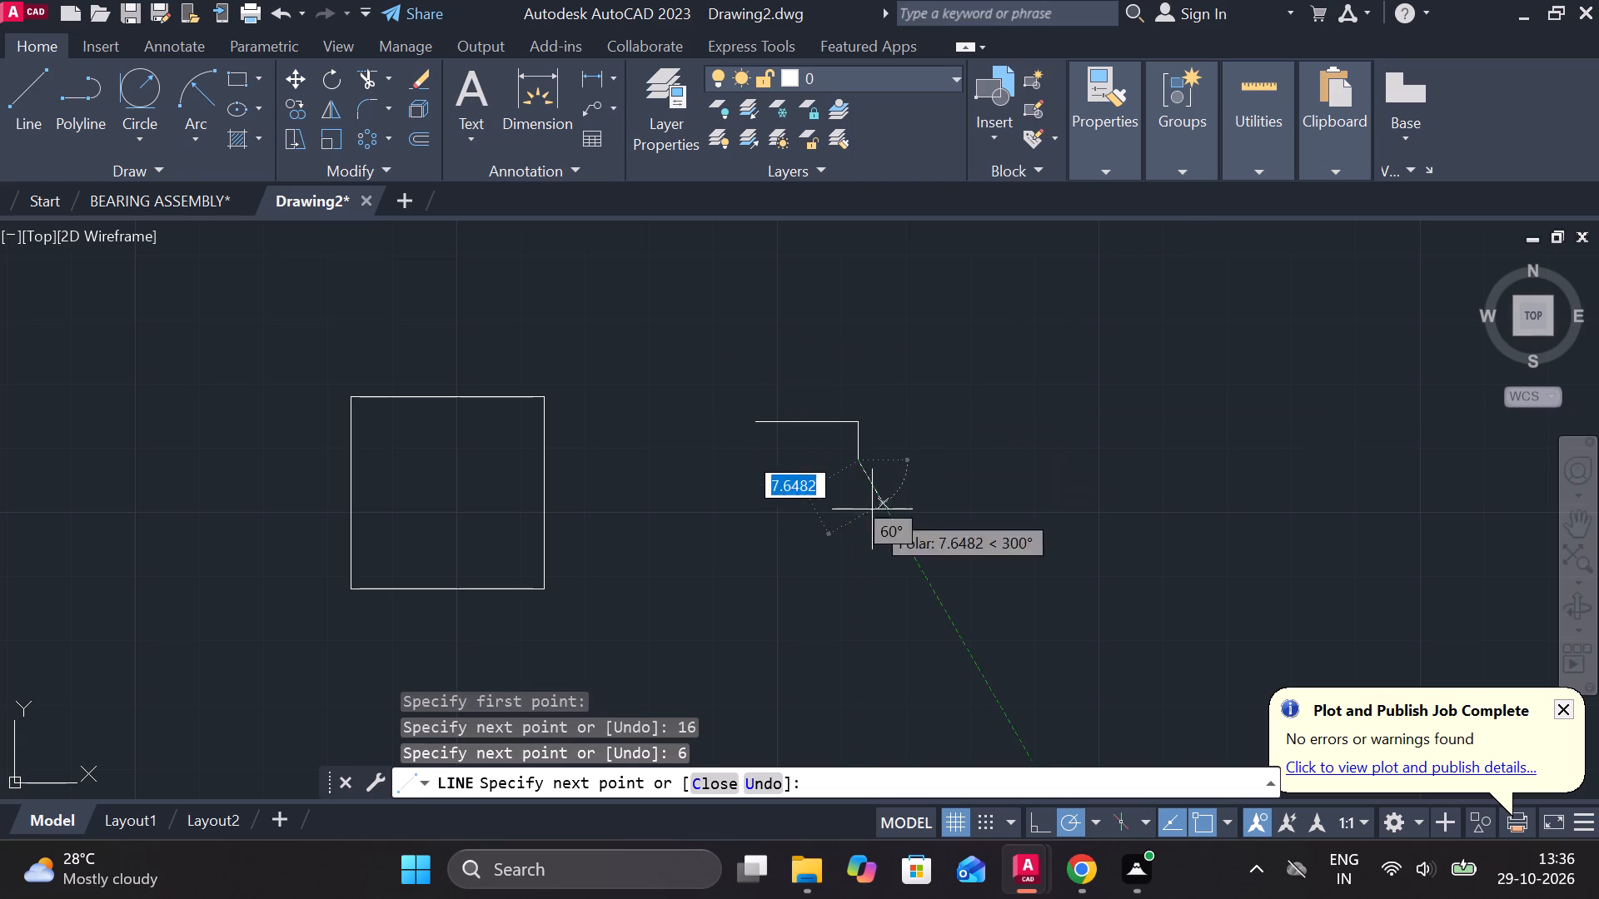
pyautogui.write('16')
pyautogui.press('space')
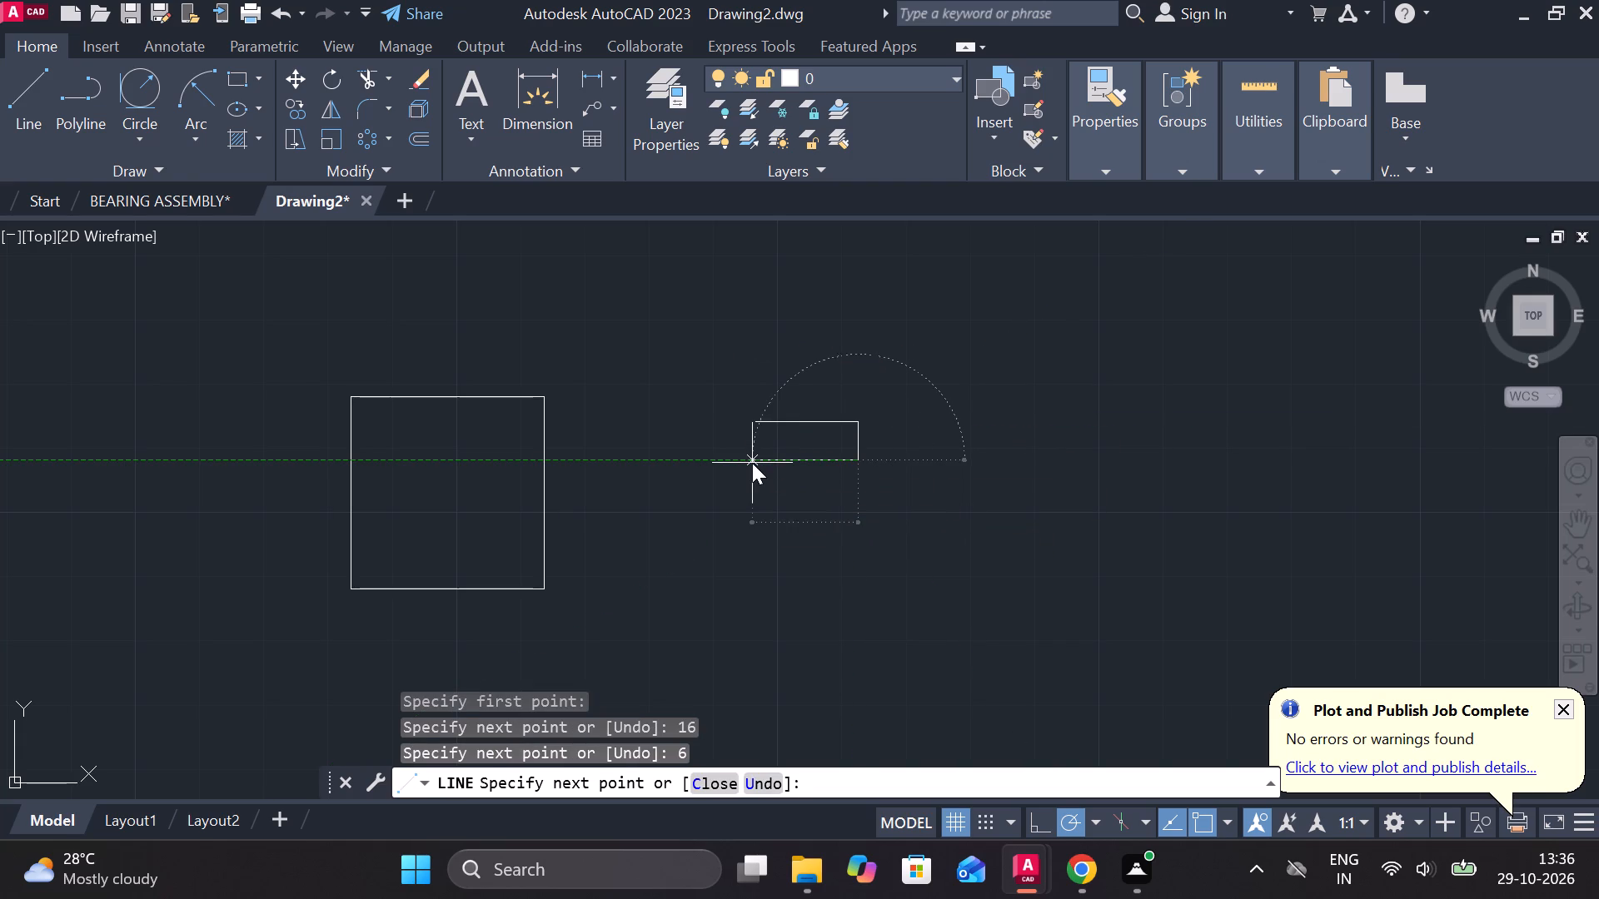
pyautogui.click(757, 418)
pyautogui.press('Escape')
# Move the 16 by 6 rectangle so its bottom midpoint sits on the midpoint of the square's top edge.
pyautogui.click(717, 372)
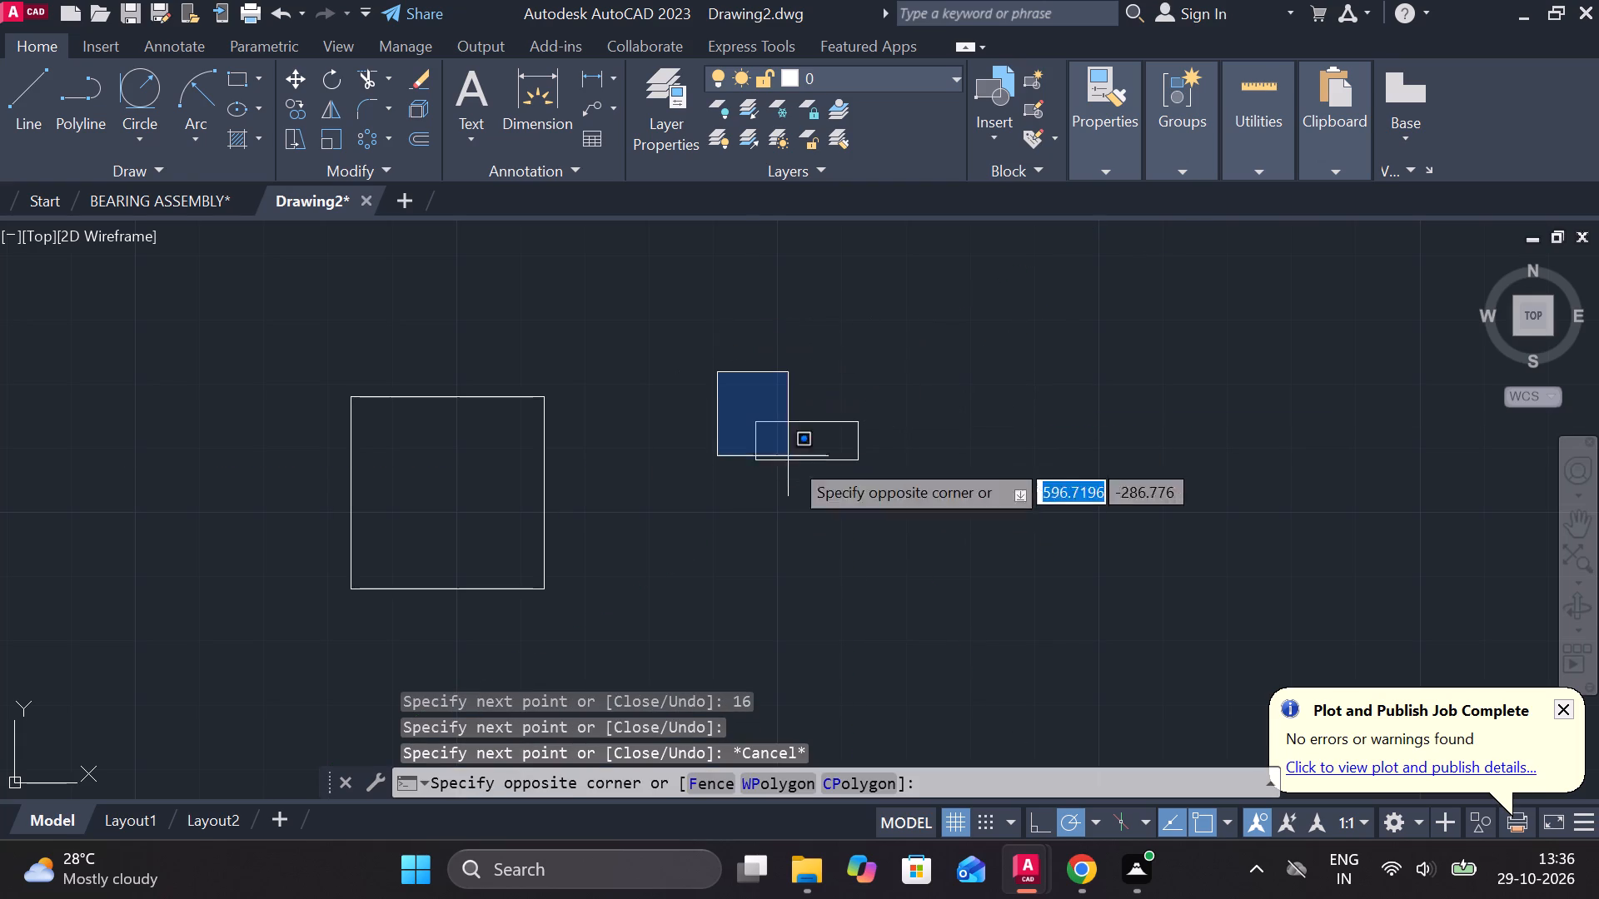
pyautogui.click(924, 471)
pyautogui.write('M')
pyautogui.press('space')
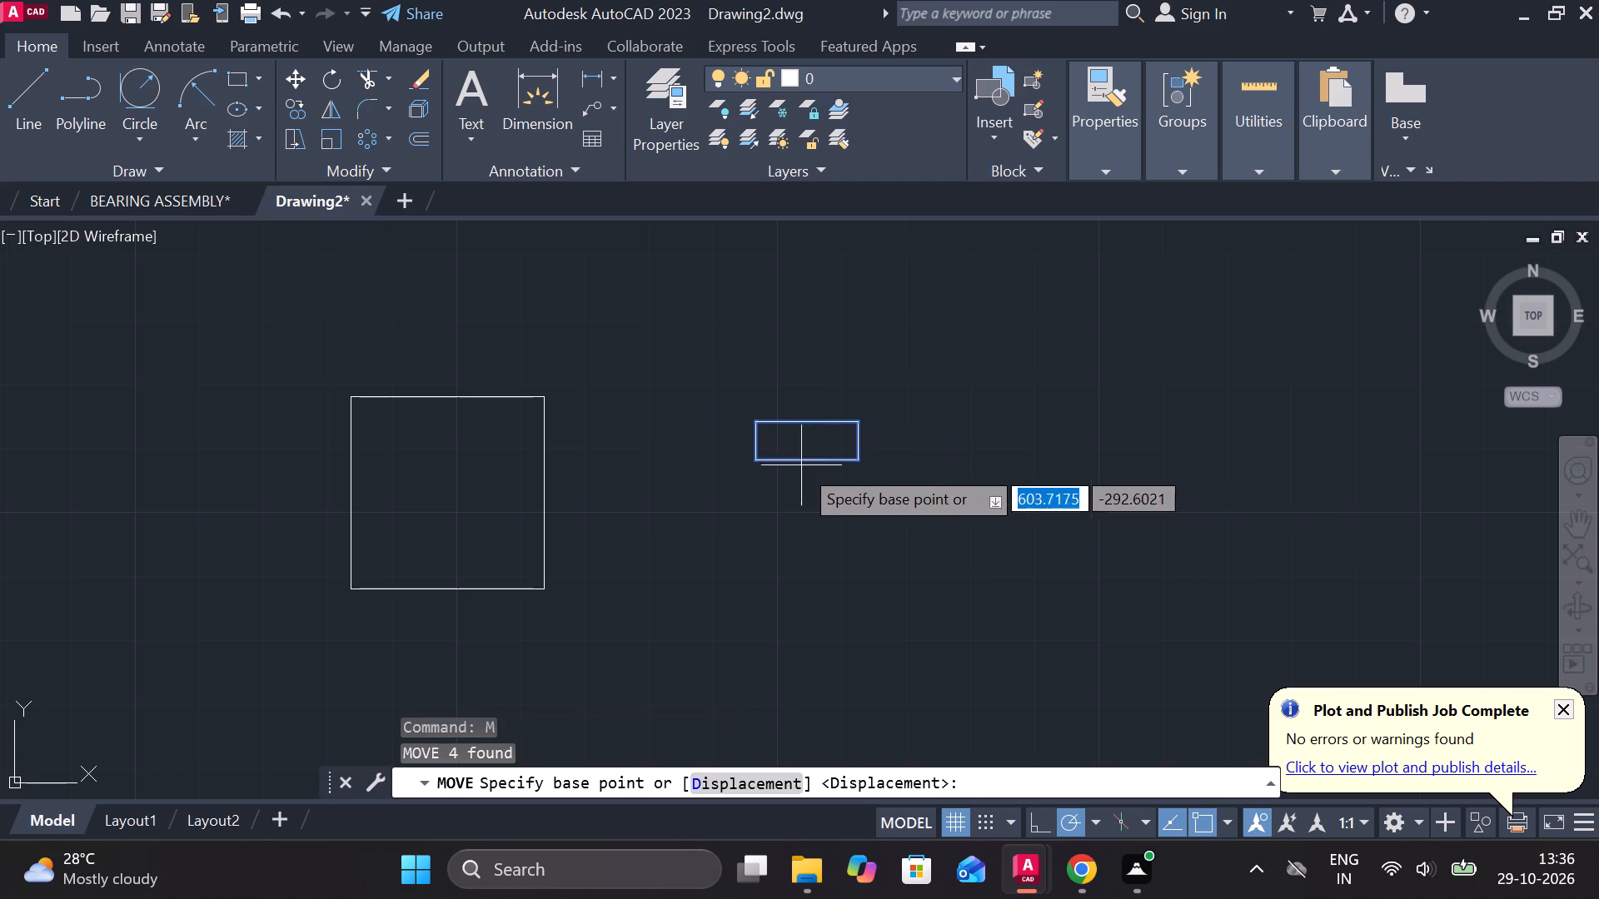
pyautogui.click(800, 462)
pyautogui.moveTo(564, 400); pyautogui.dragTo(670, 408, button='middle')
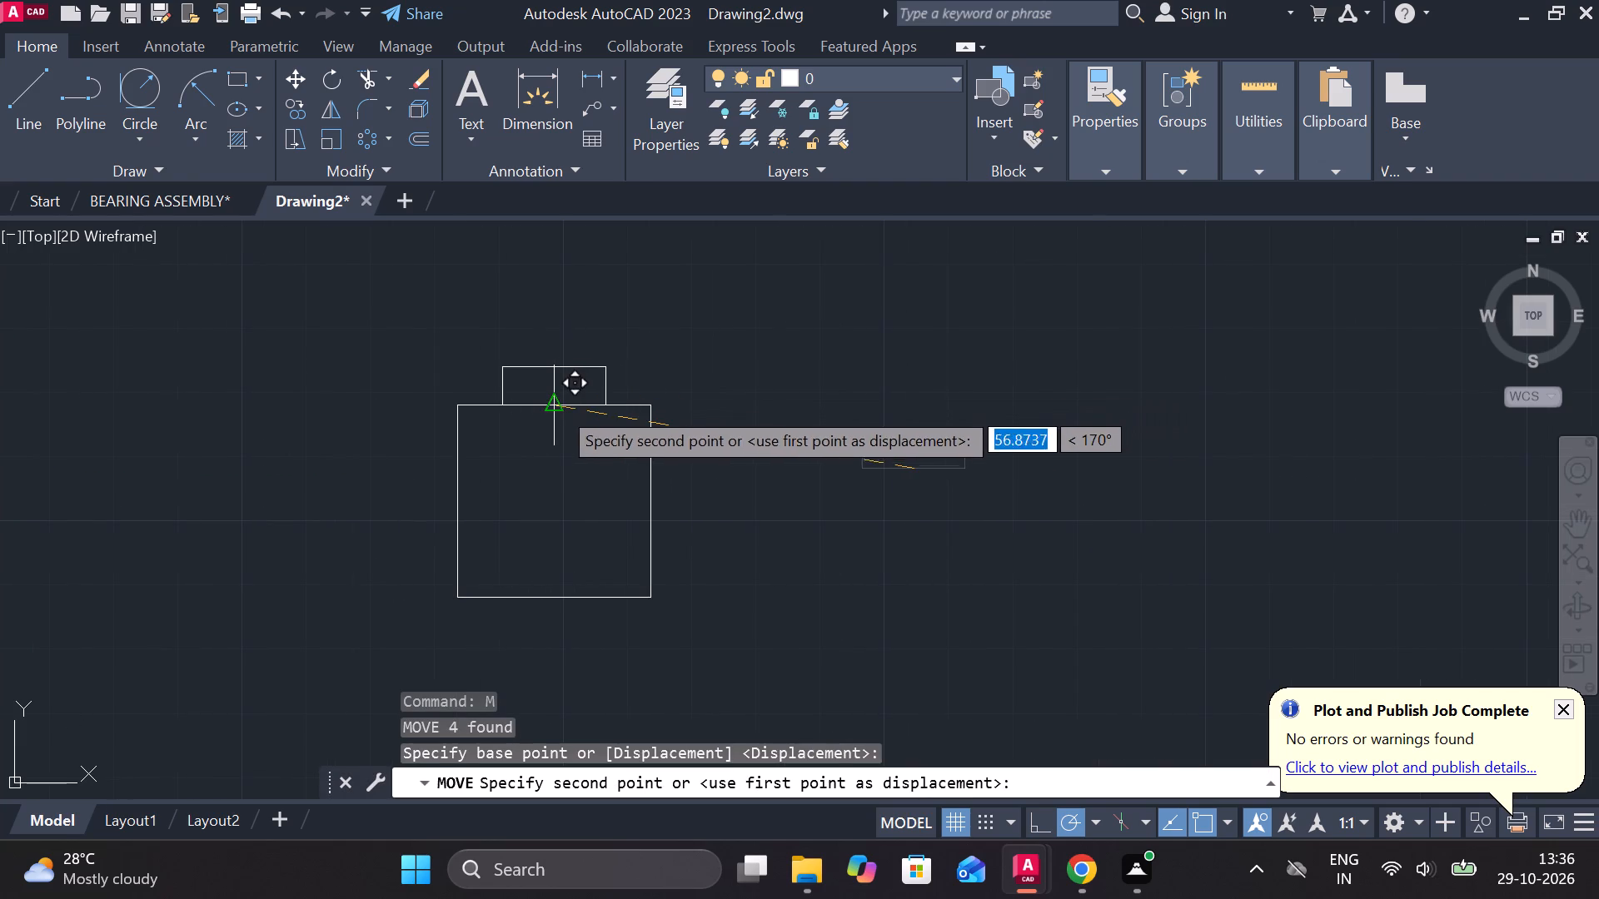
pyautogui.click(554, 410)
# Draw an open line profile beside the square: 24 units to the right, 15 up, 3 inward and 8 up.
pyautogui.moveTo(623, 406); pyautogui.dragTo(696, 474, button='middle')
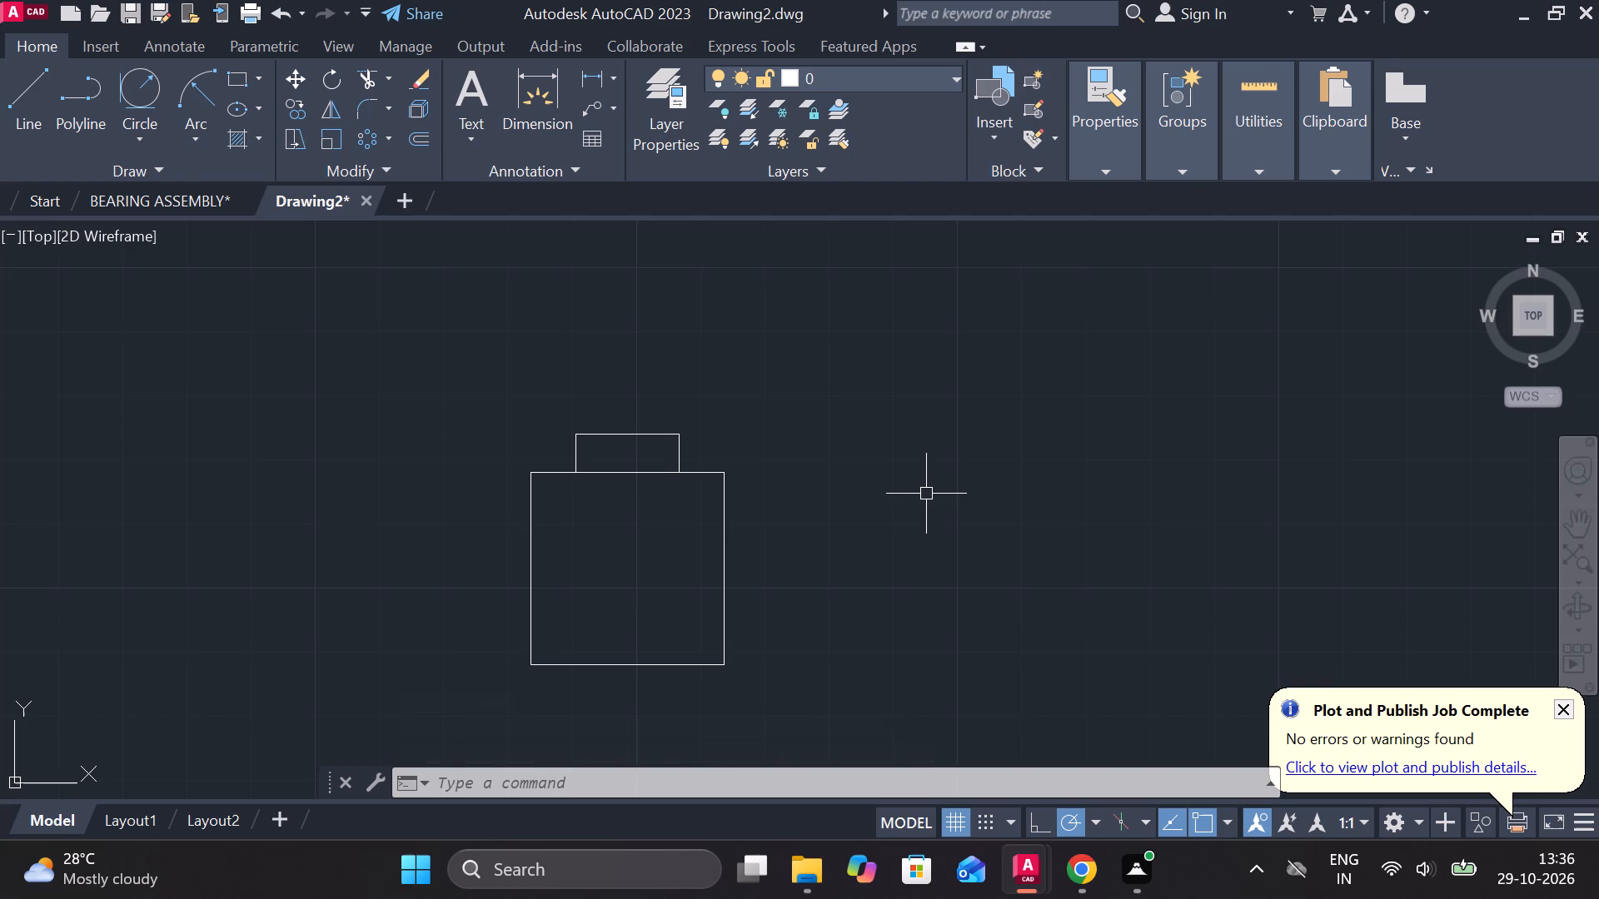
pyautogui.press('l')
pyautogui.press('Return')
pyautogui.click(897, 501)
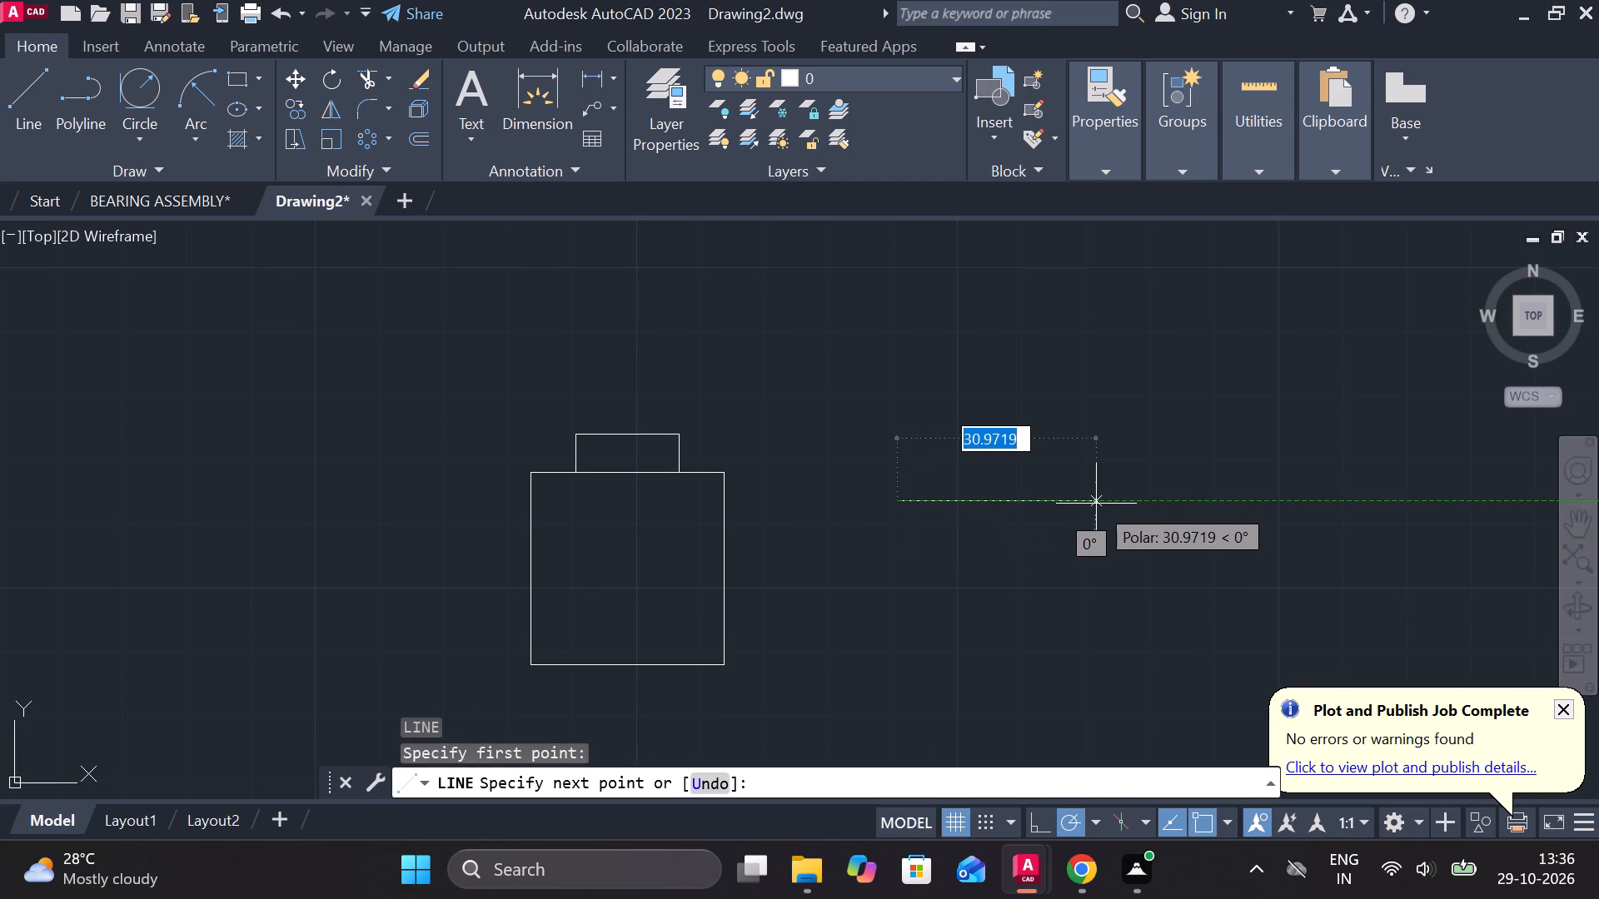
pyautogui.write('24')
pyautogui.press('space')
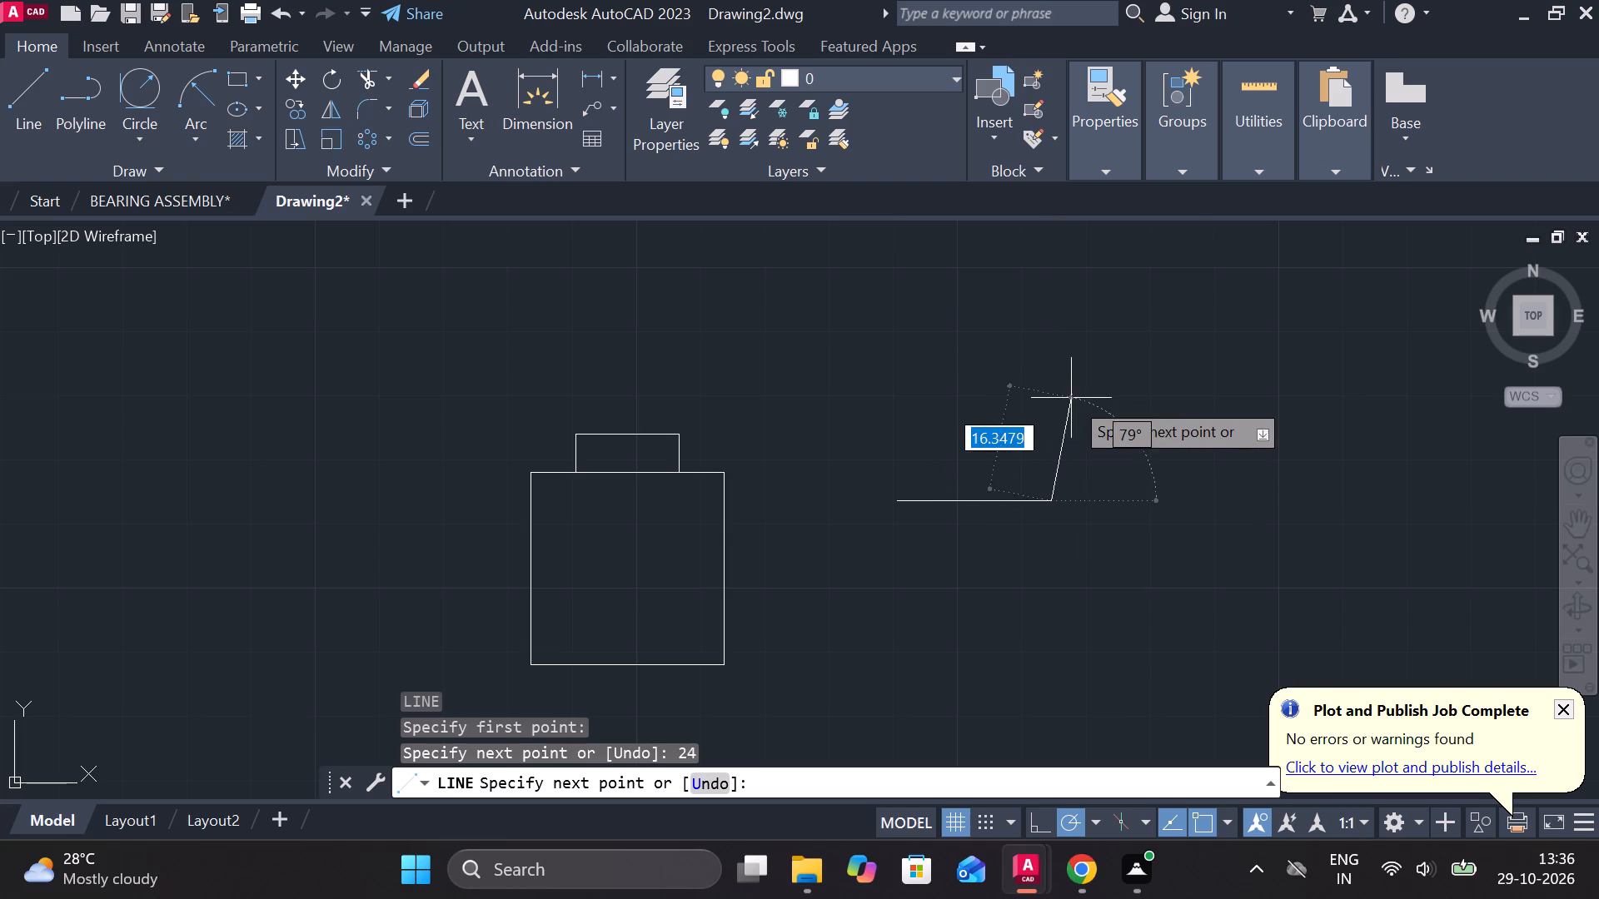
pyautogui.write('15')
pyautogui.press('space')
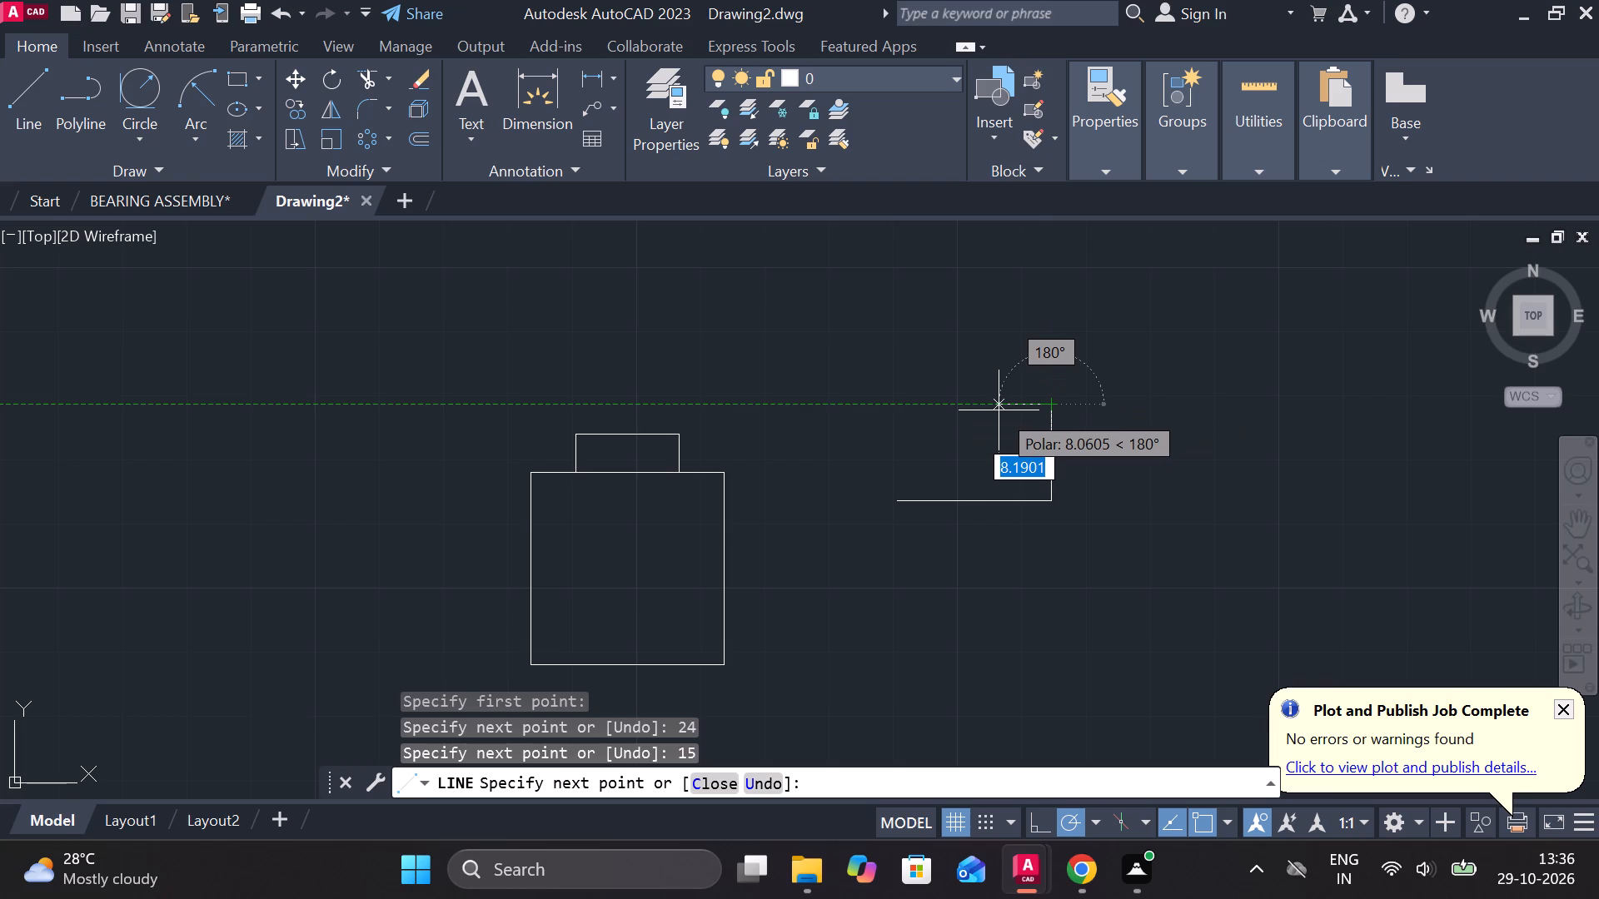
pyautogui.write('3')
pyautogui.press('space')
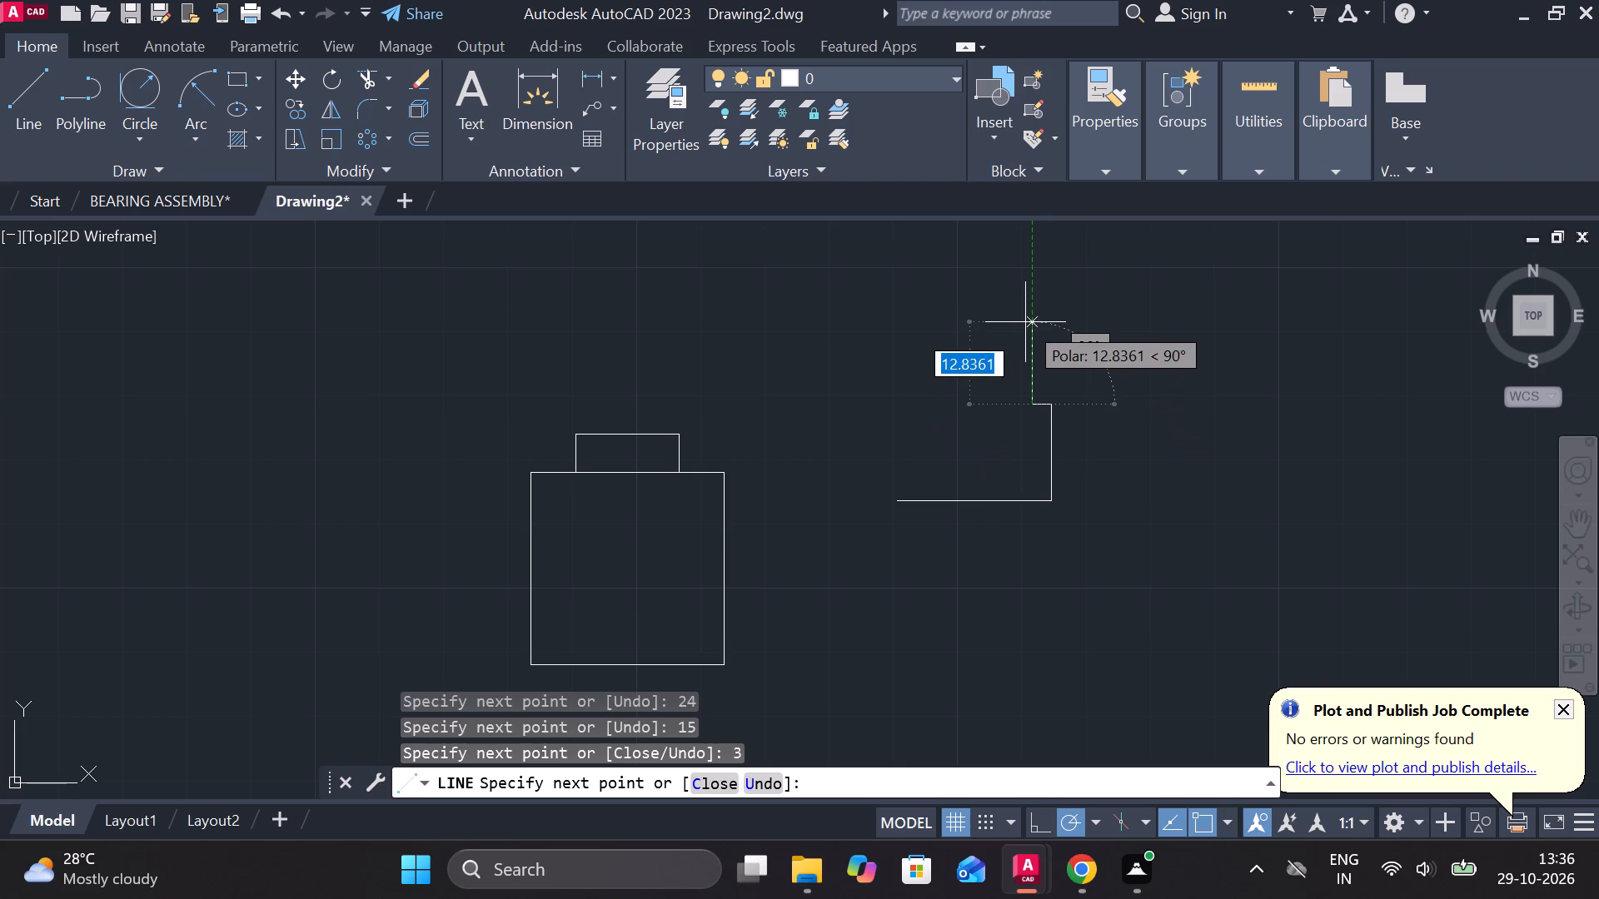
pyautogui.write('8')
pyautogui.press('space')
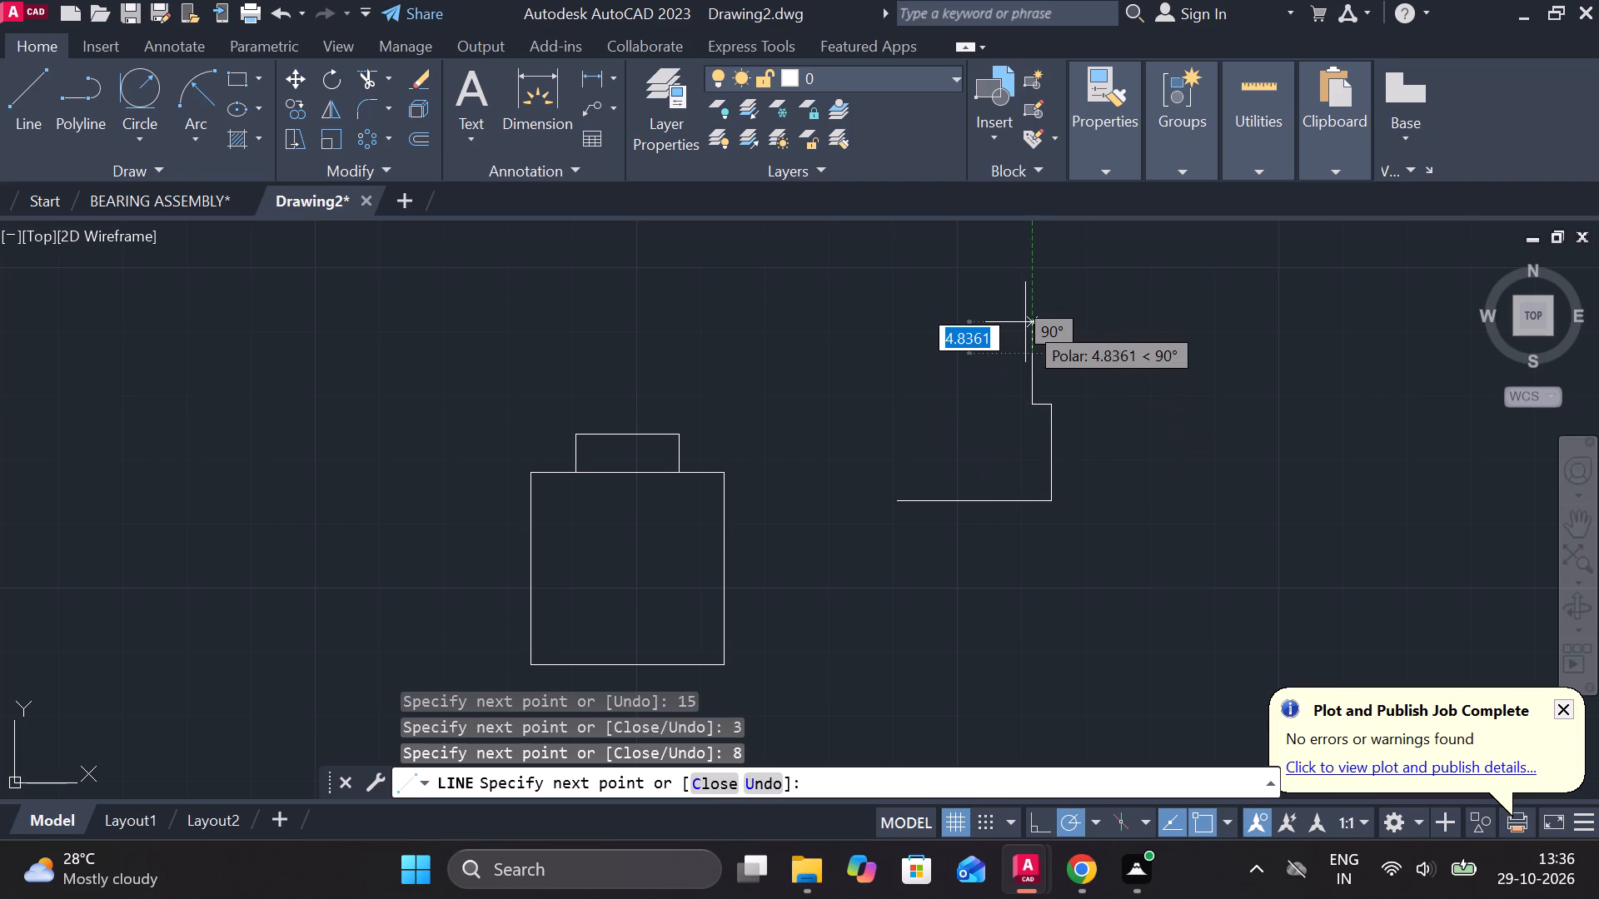
pyautogui.press('Escape')
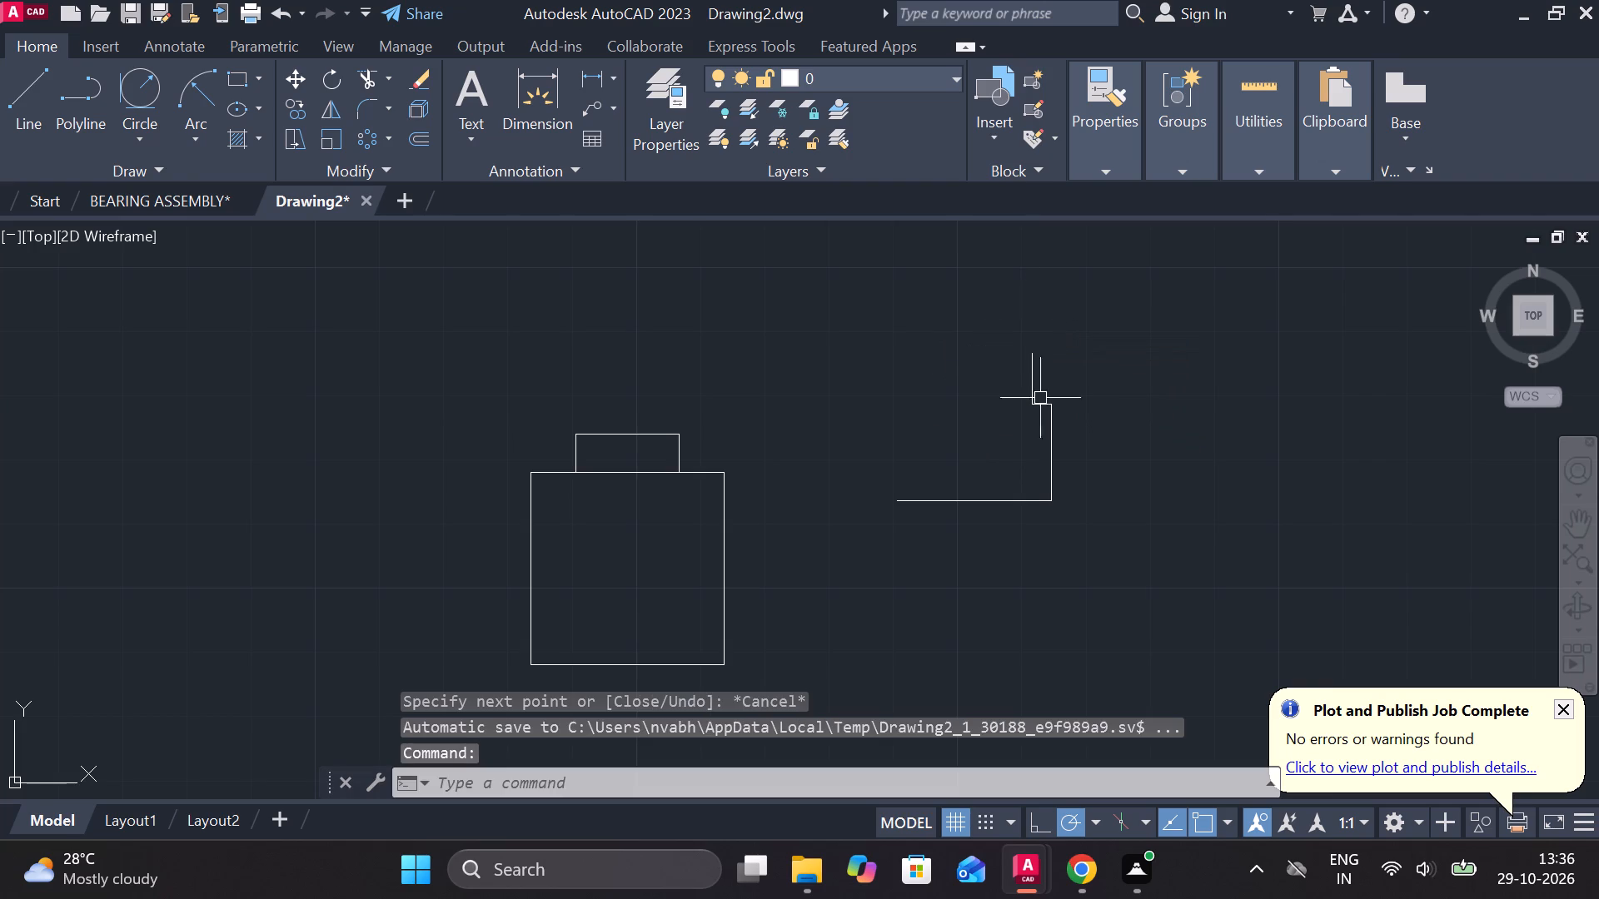
# Mirror the profile's three right-hand lines about the vertical axis through the 24-unit base line's midpoint, keeping the originals.
pyautogui.click(1054, 478)
pyautogui.click(1030, 386)
pyautogui.scroll(2, 1034, 391)
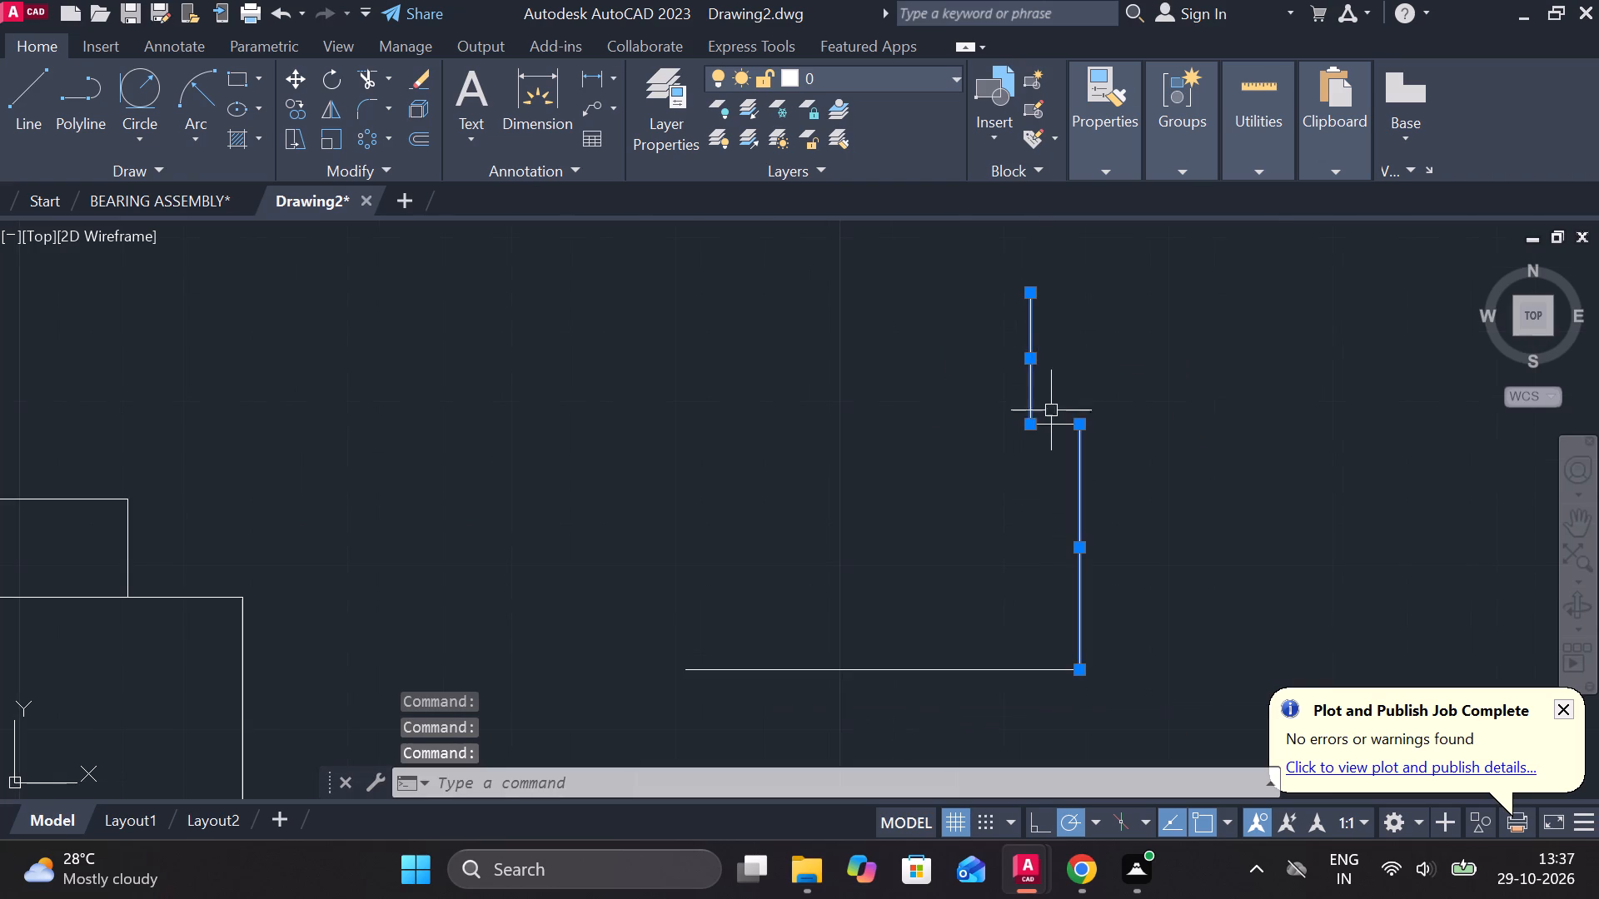
pyautogui.click(1054, 420)
pyautogui.write('MI')
pyautogui.press('Return')
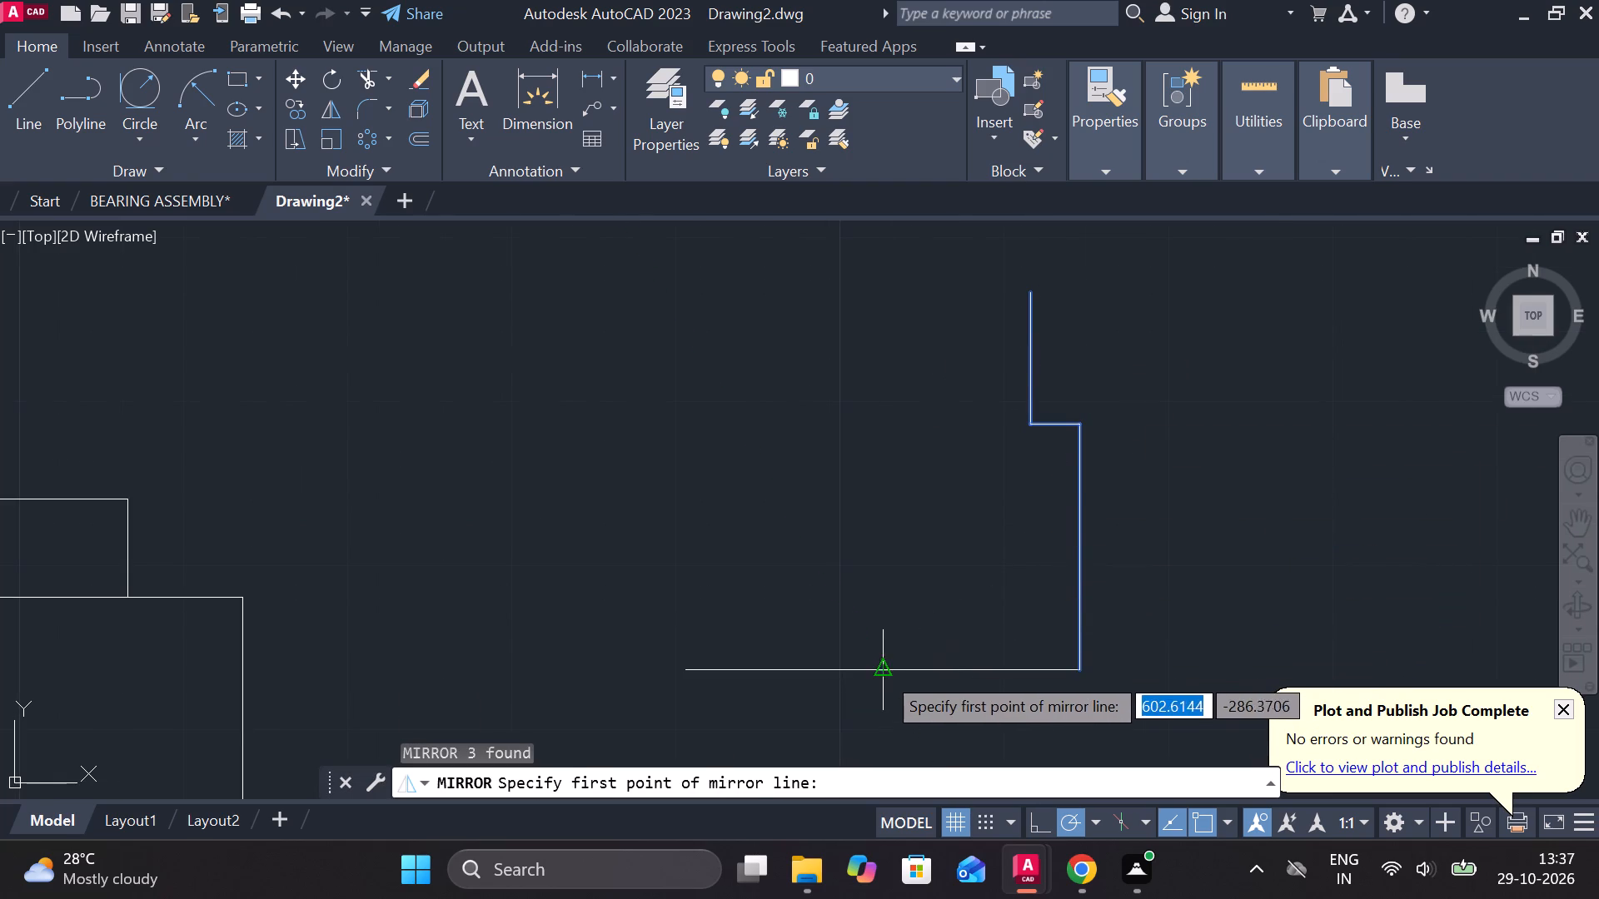
pyautogui.click(883, 673)
pyautogui.click(890, 354)
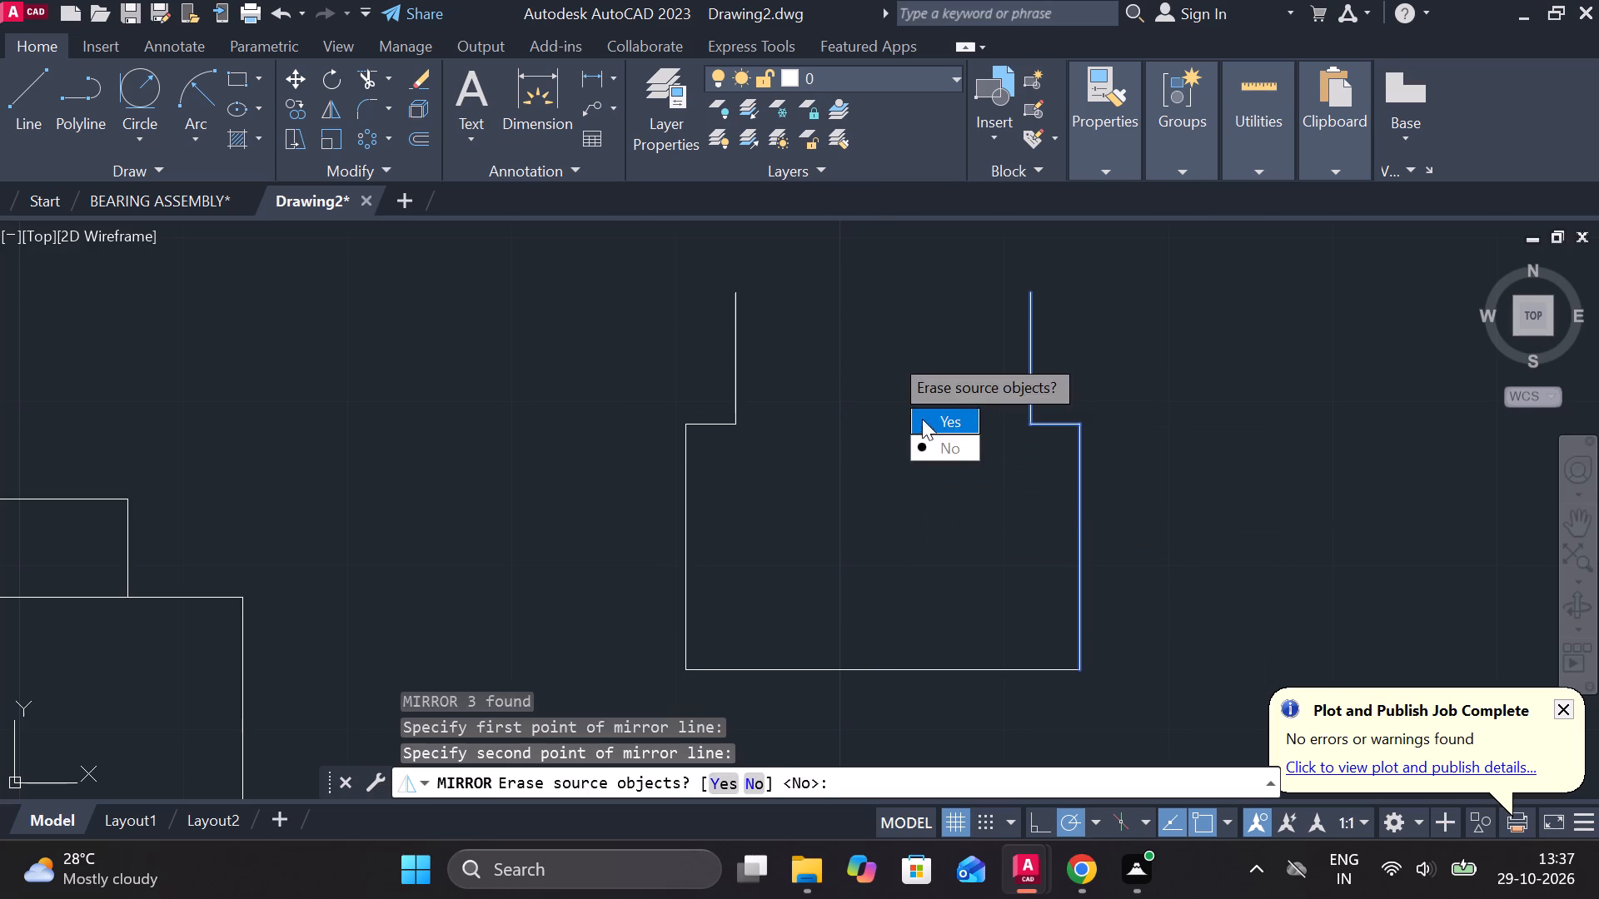
pyautogui.moveTo(934, 444); pyautogui.dragTo(890, 354)
# Move the whole stepped profile so its base midpoint sits on the midpoint of the small rectangle's top edge.
pyautogui.scroll(-1, 928, 388)
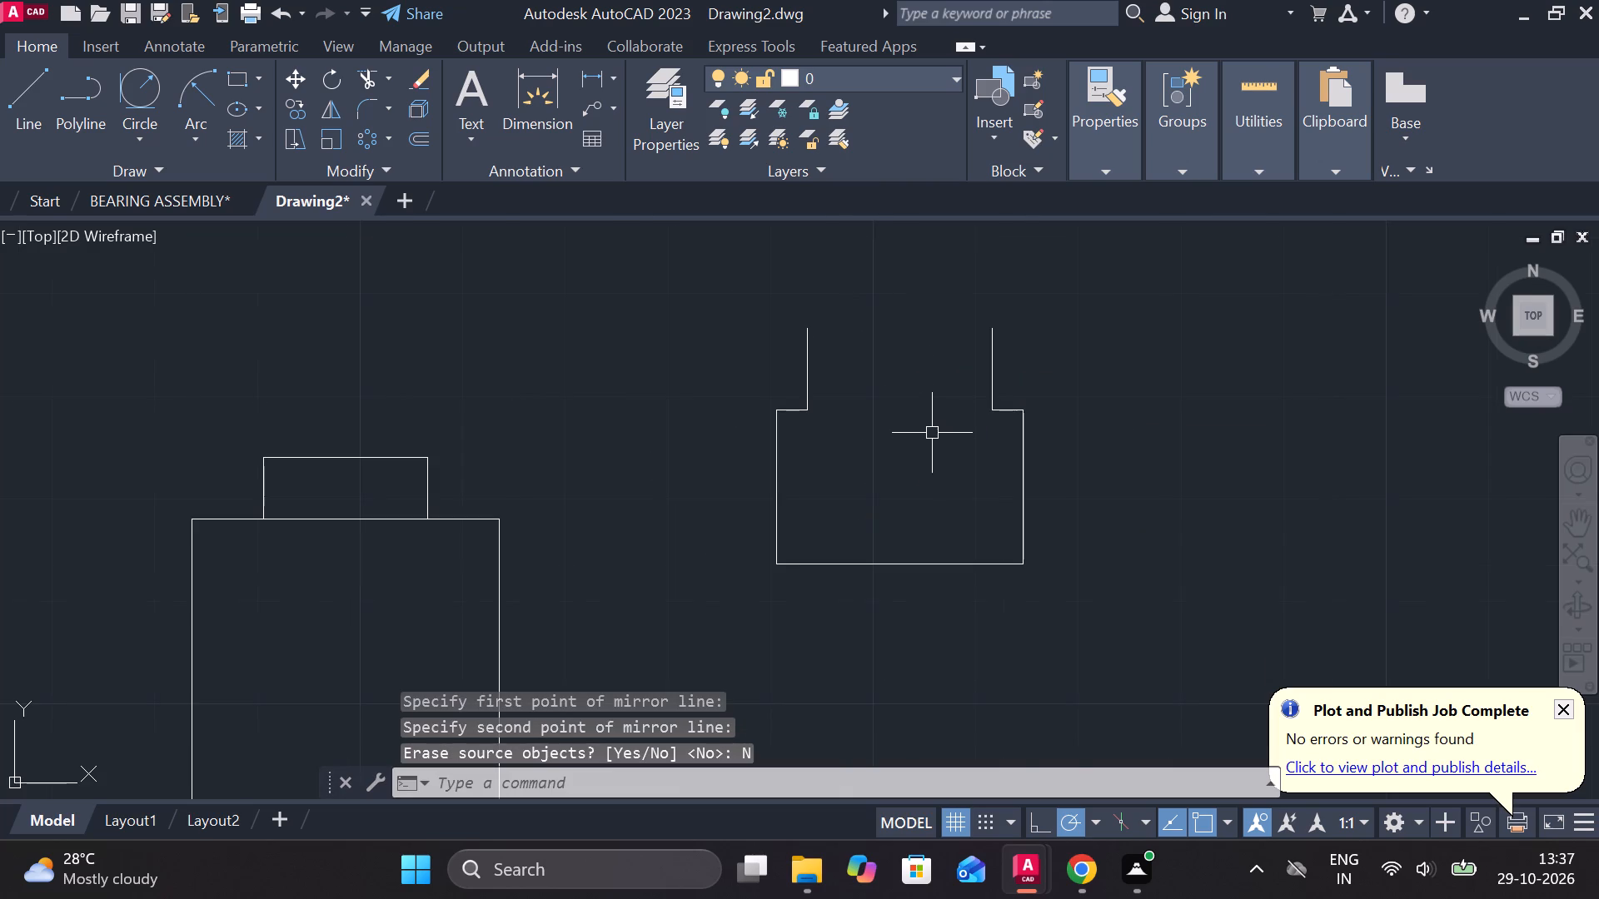
pyautogui.scroll(-1, 936, 423)
pyautogui.click(774, 329)
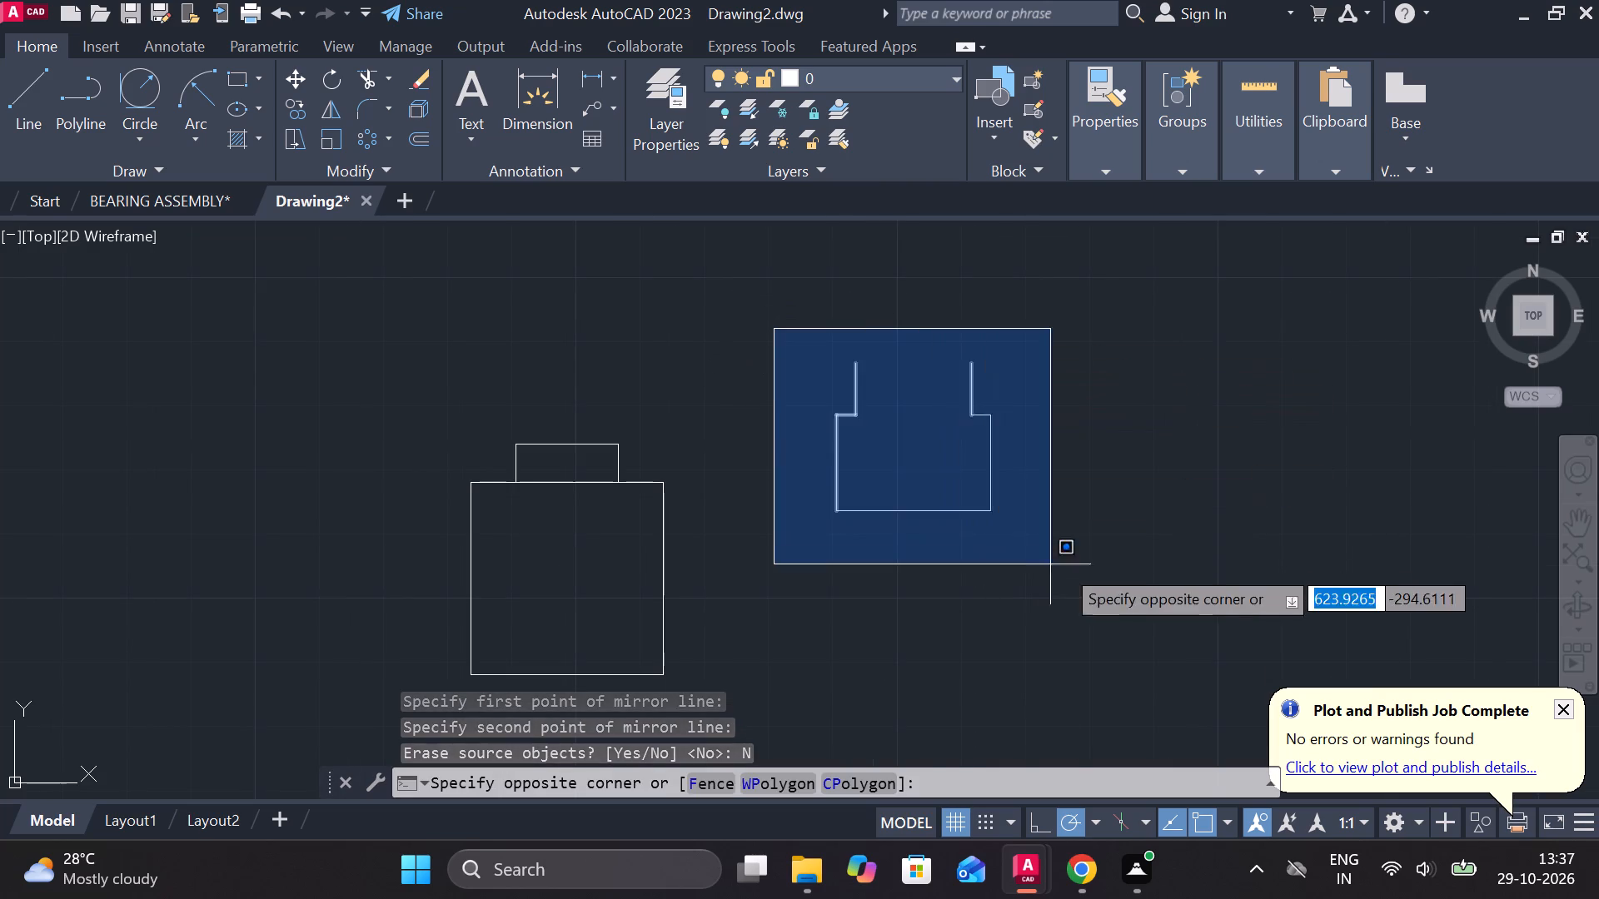
pyautogui.click(1068, 565)
pyautogui.press('m')
pyautogui.press('Return')
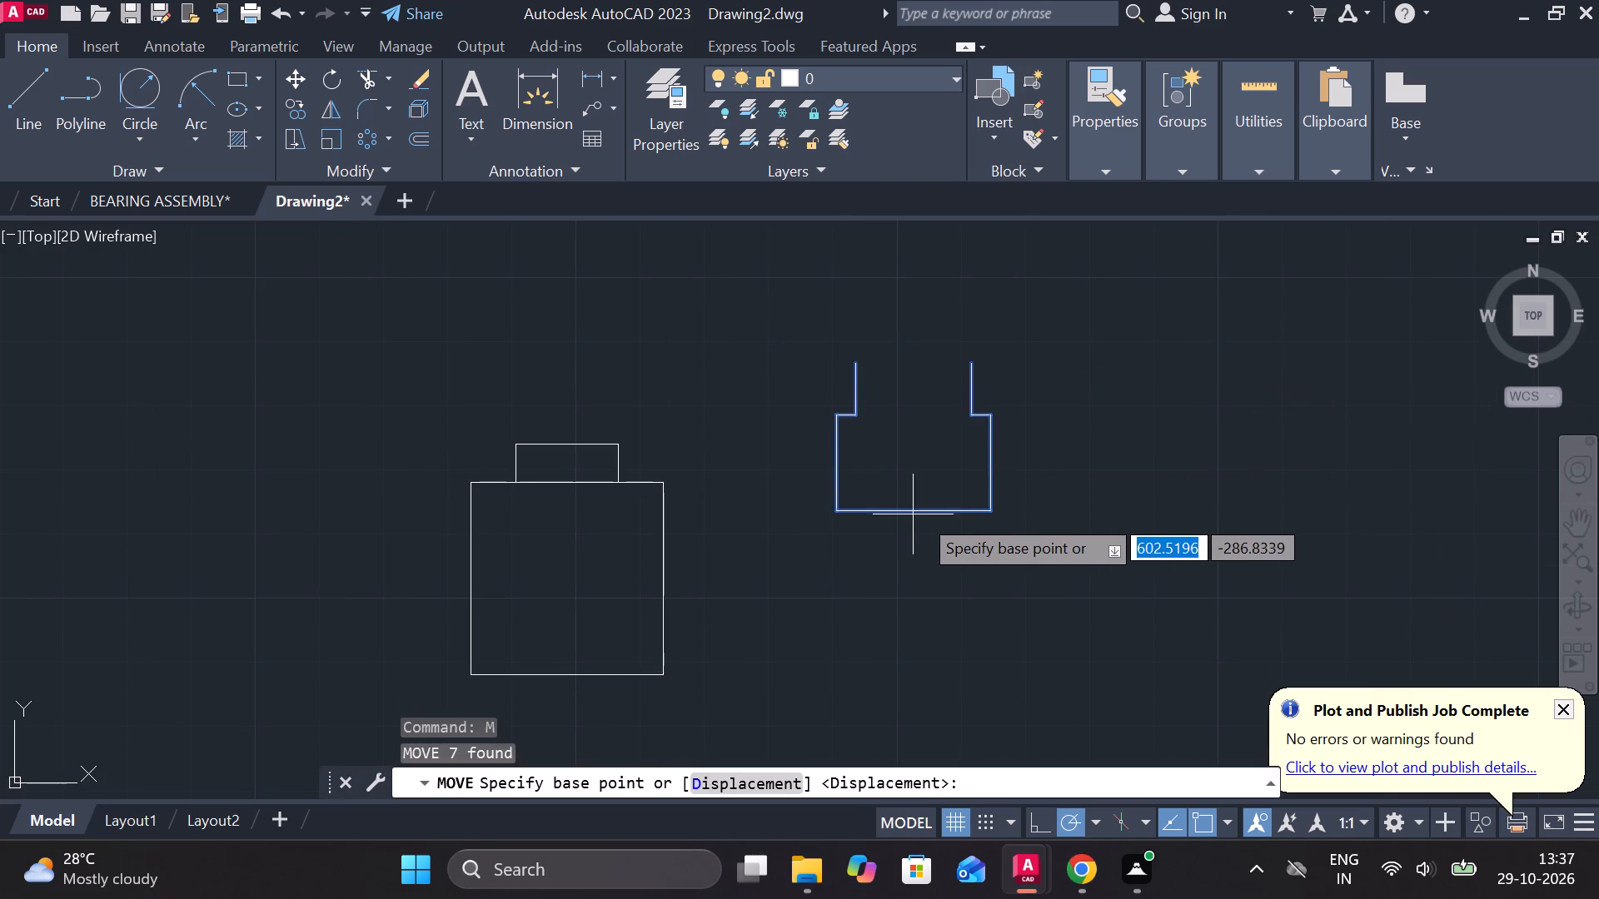
pyautogui.click(919, 512)
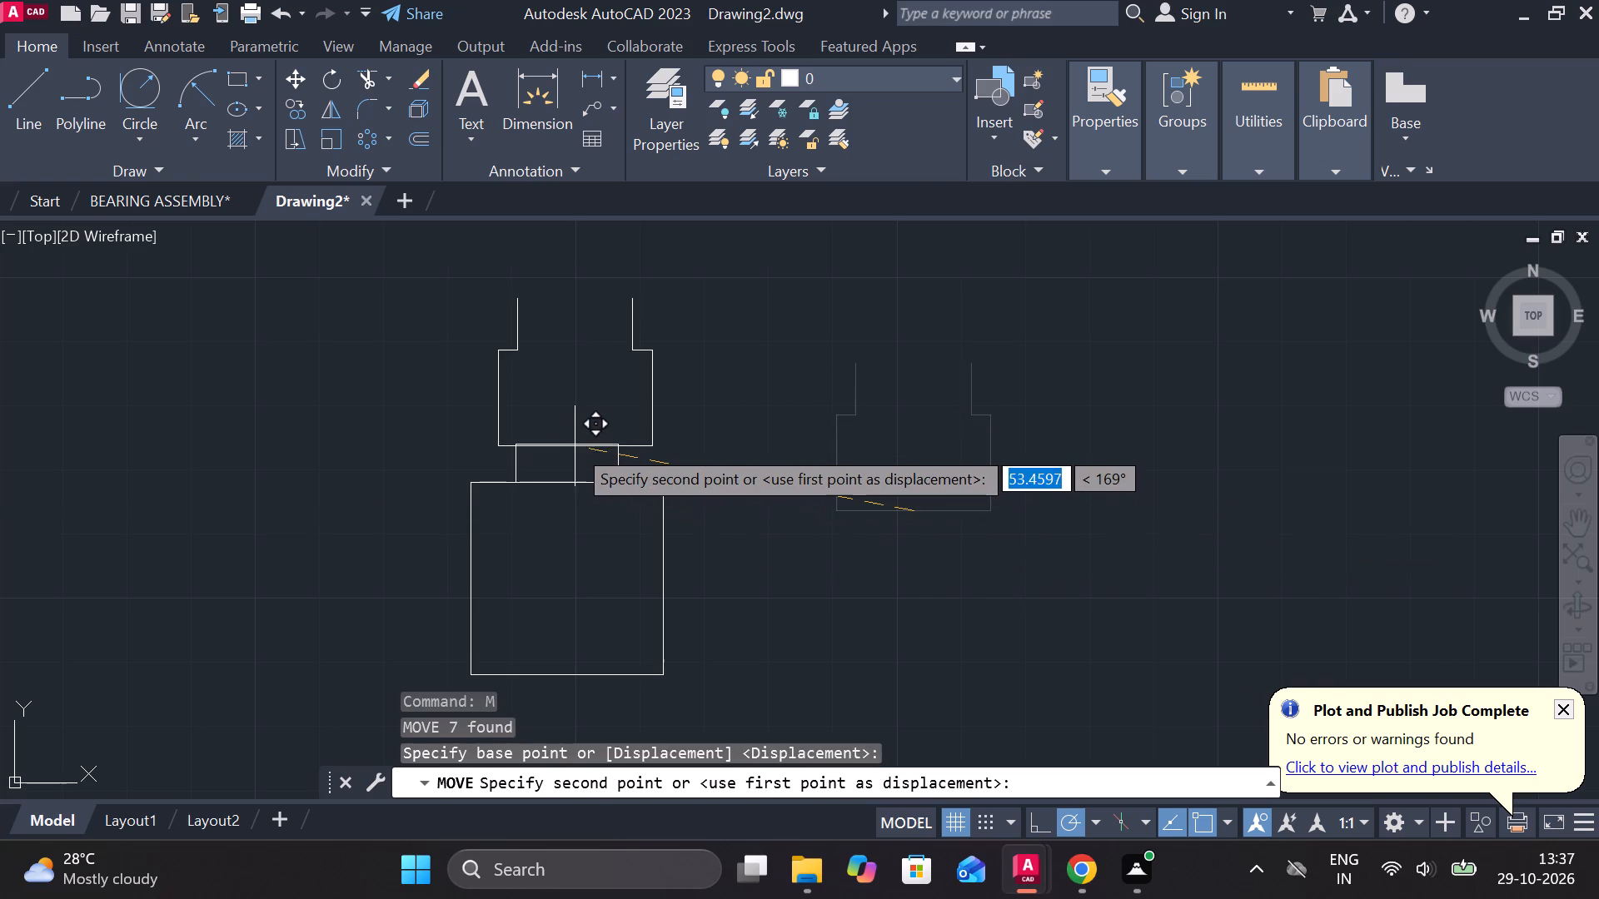
pyautogui.click(574, 445)
# Draw a 5-unit square from four lines in the empty space below and beside the 30-unit square.
pyautogui.moveTo(675, 509); pyautogui.dragTo(731, 522, button='middle')
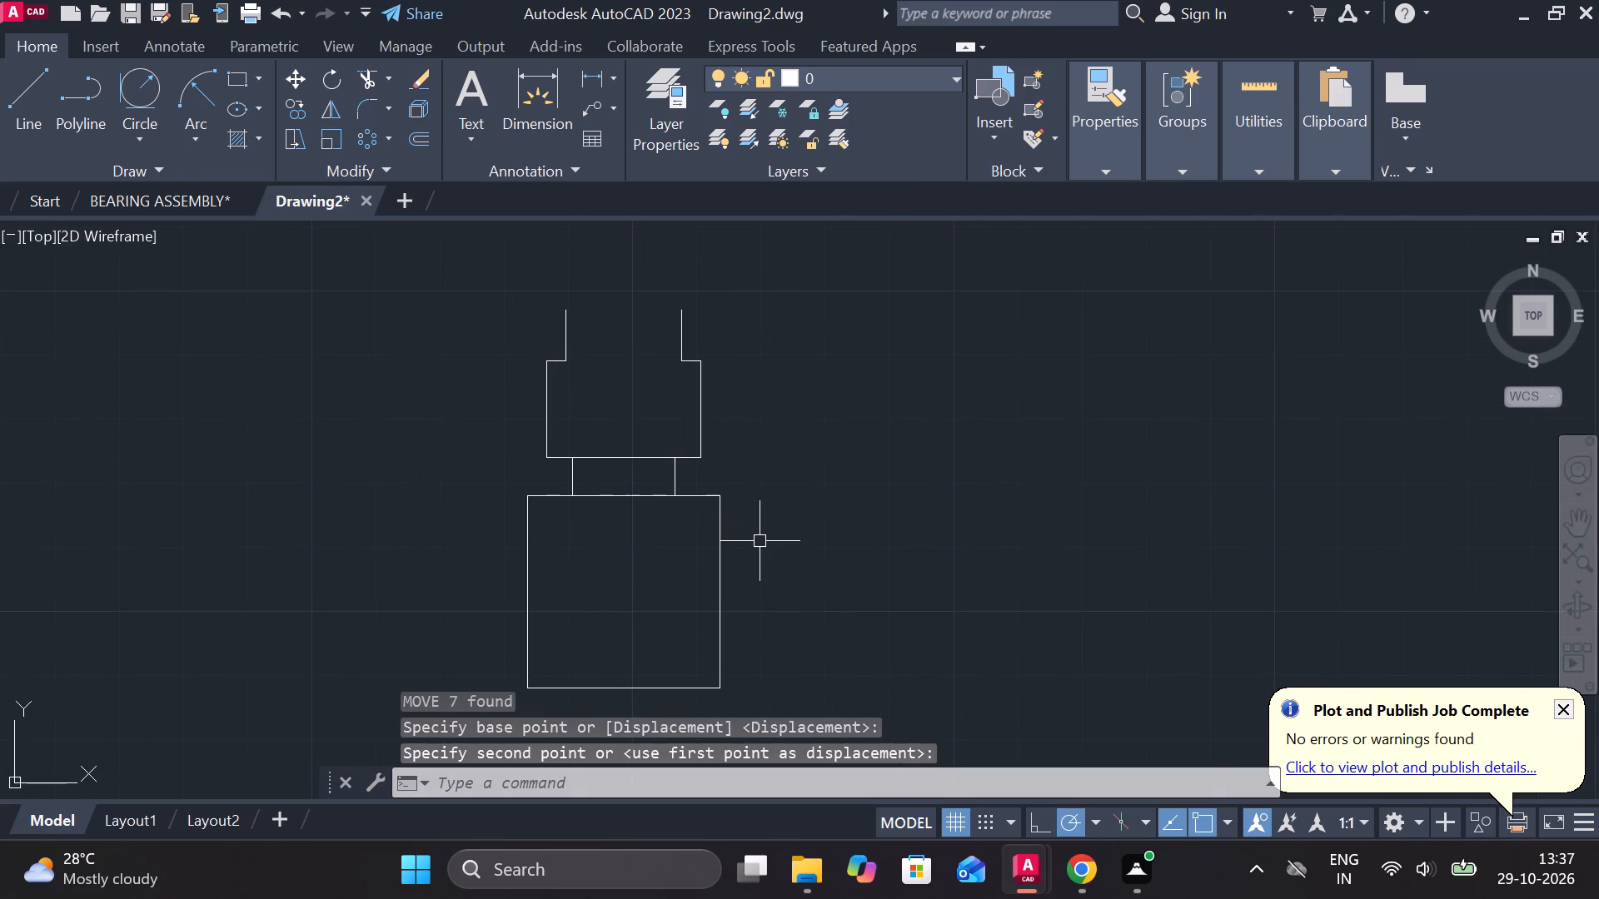
pyautogui.scroll(-1, 841, 494)
pyautogui.moveTo(814, 569); pyautogui.dragTo(808, 446, button='middle')
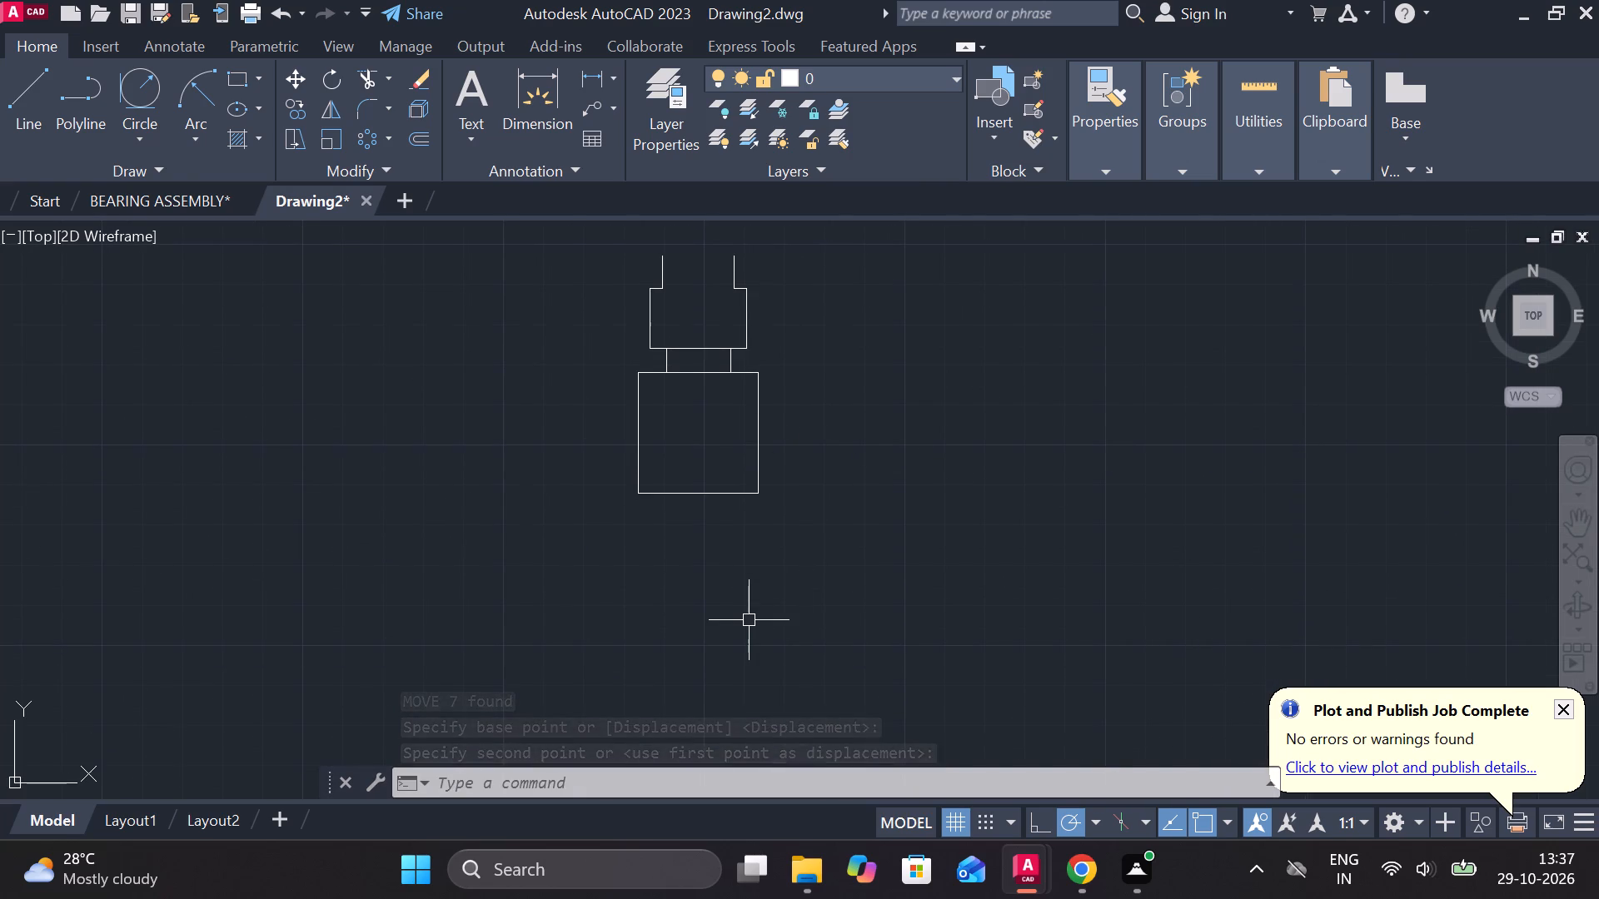
pyautogui.press('l')
pyautogui.press('Return')
pyautogui.click(839, 510)
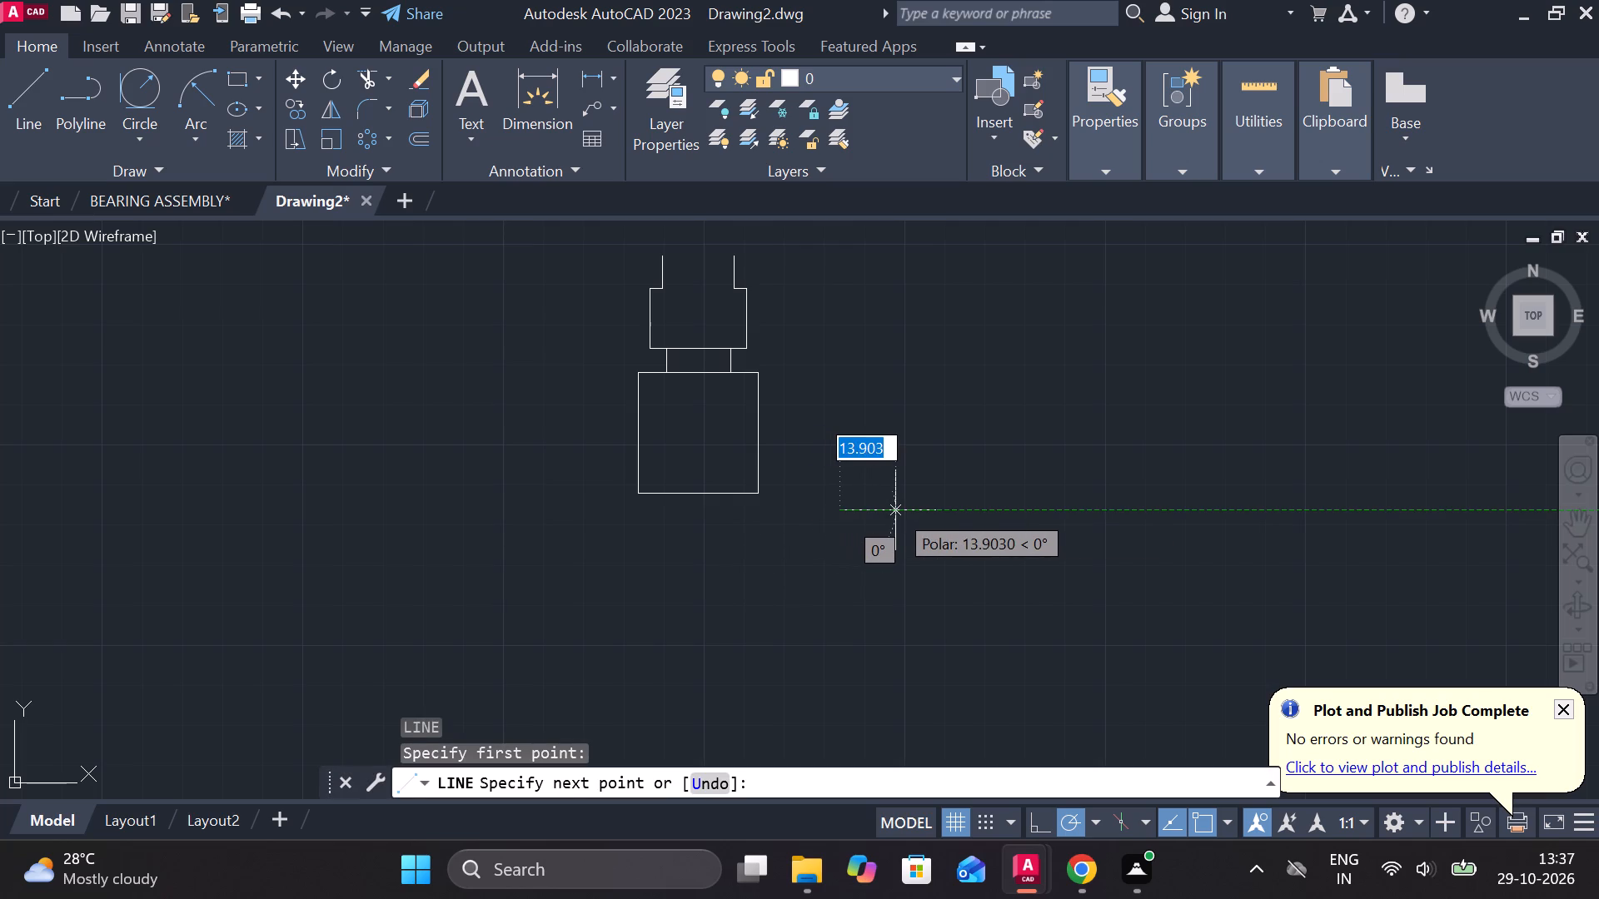
pyautogui.write('5')
pyautogui.press('space')
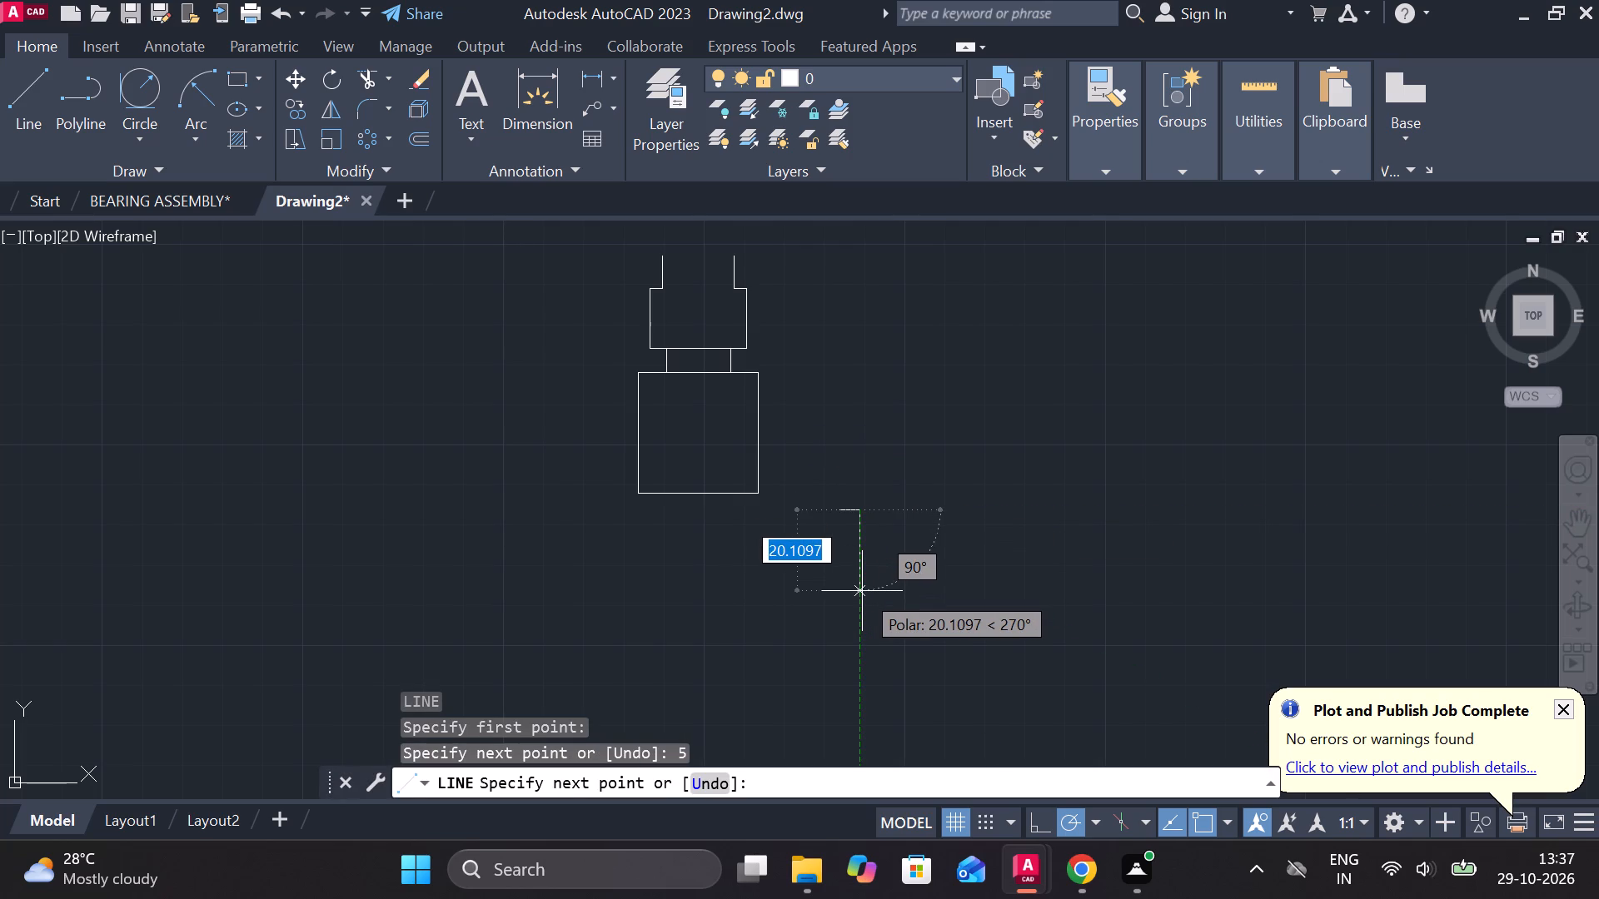
pyautogui.write('5')
pyautogui.press('space')
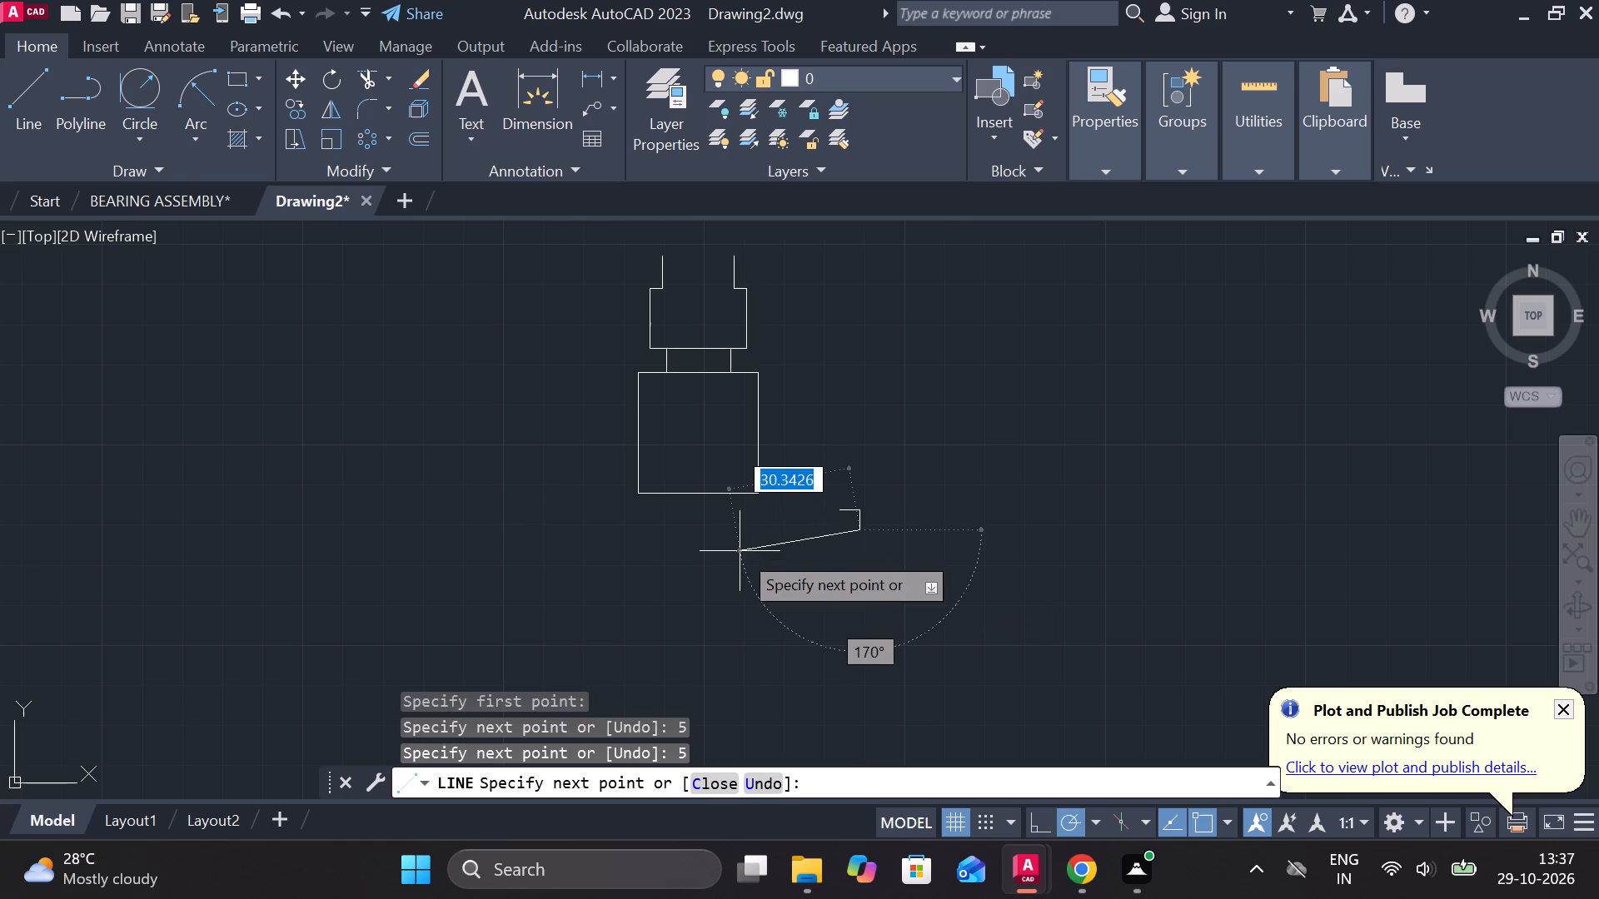
pyautogui.write('5')
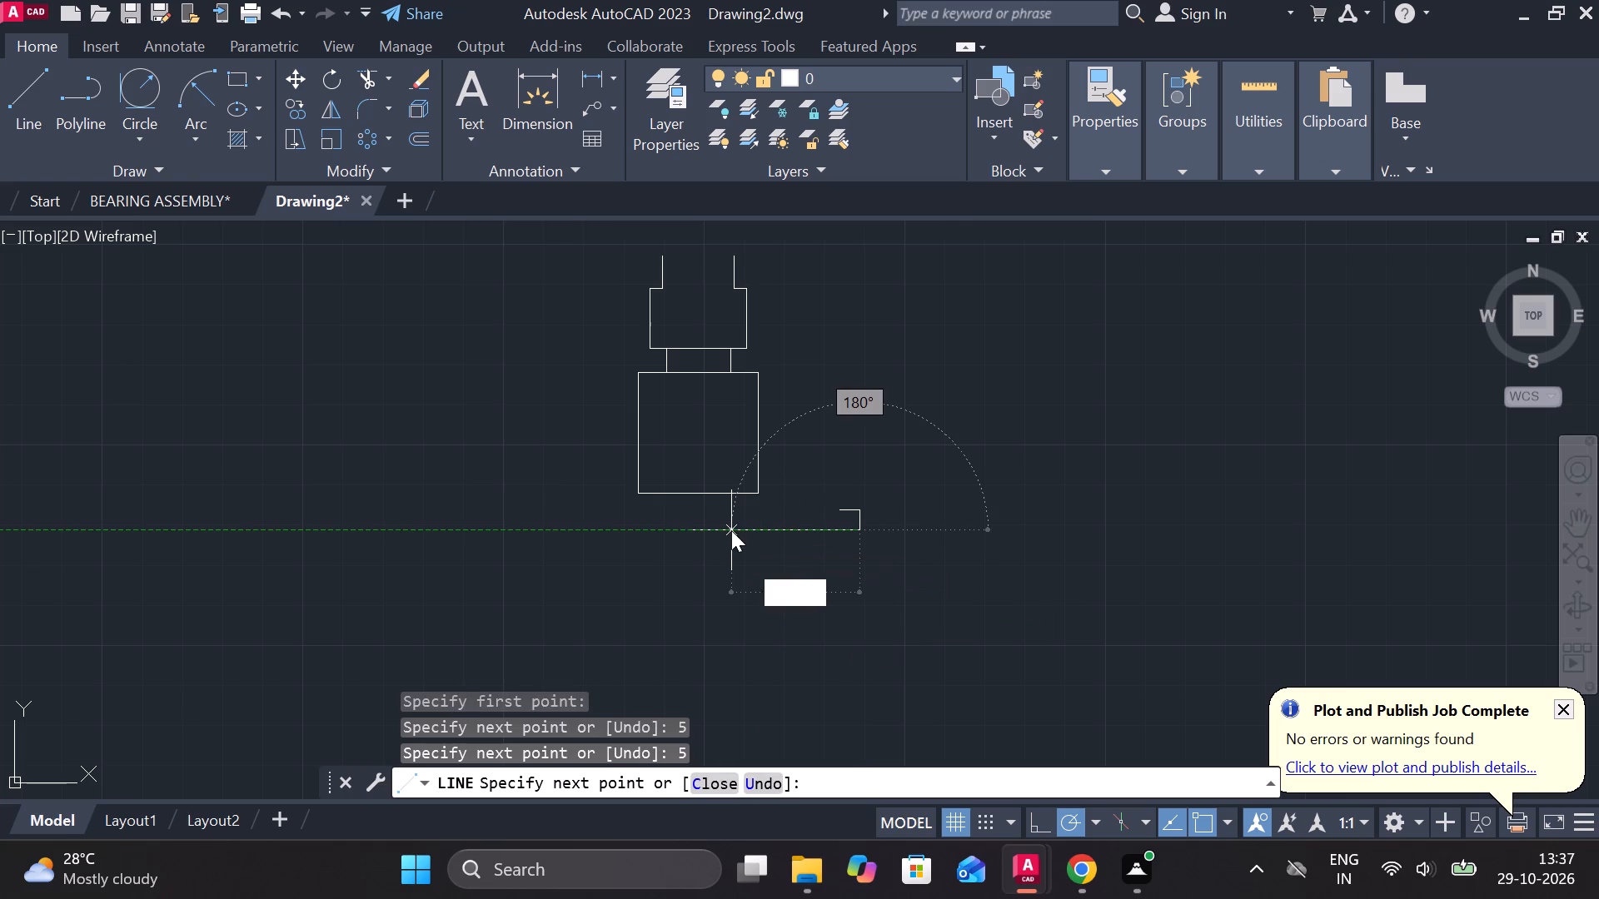
pyautogui.press('space')
pyautogui.scroll(2, 796, 520)
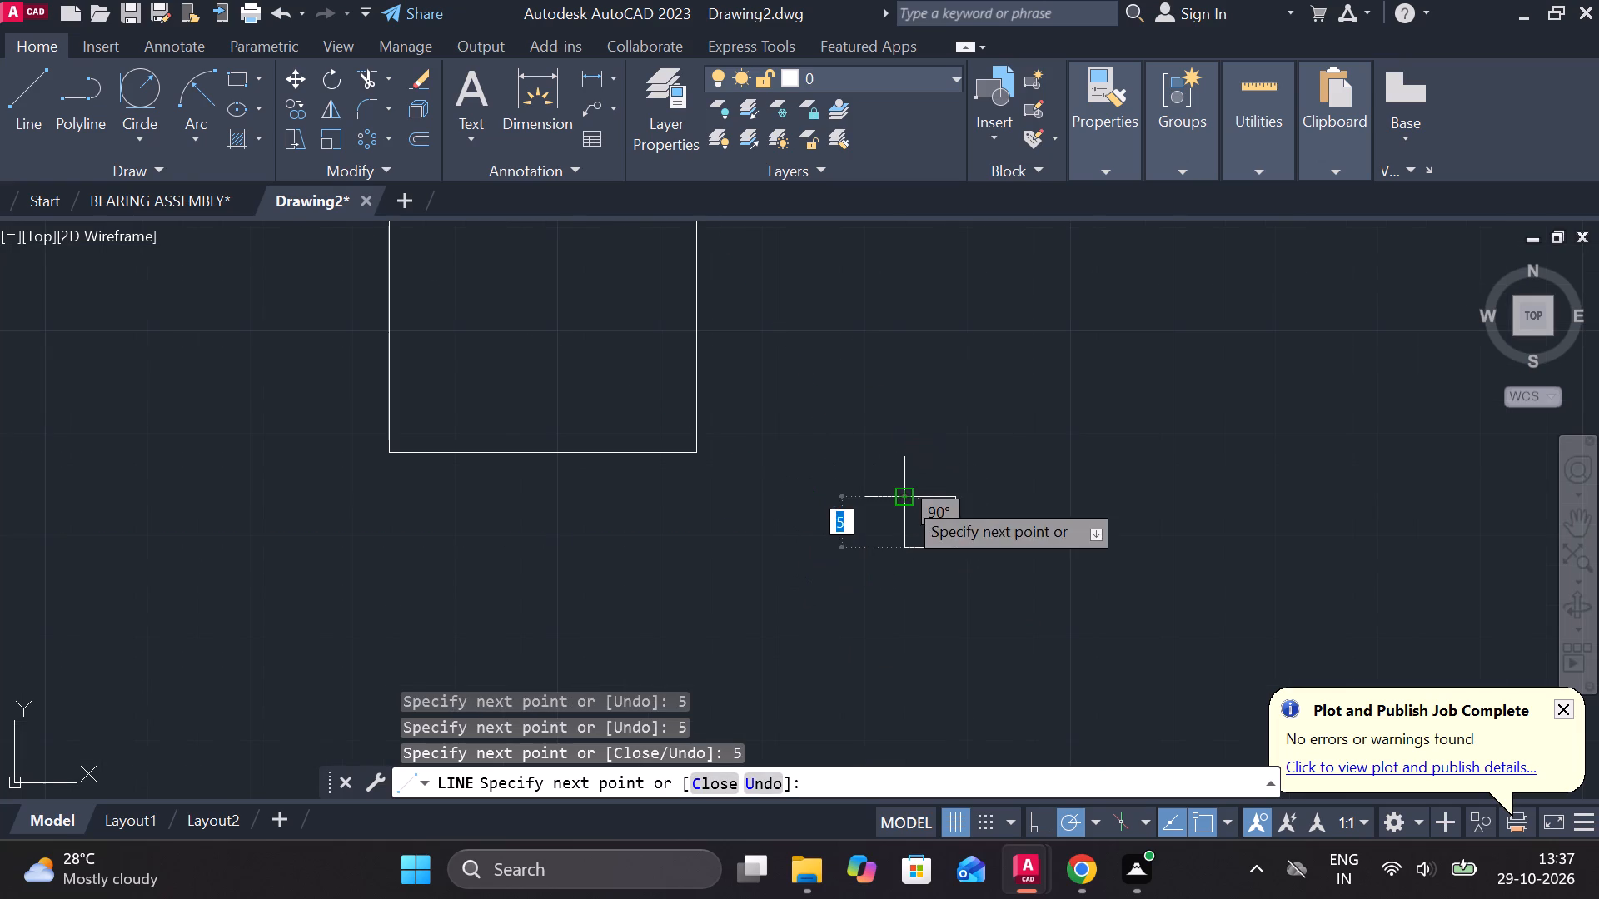
pyautogui.click(904, 498)
pyautogui.press('Escape')
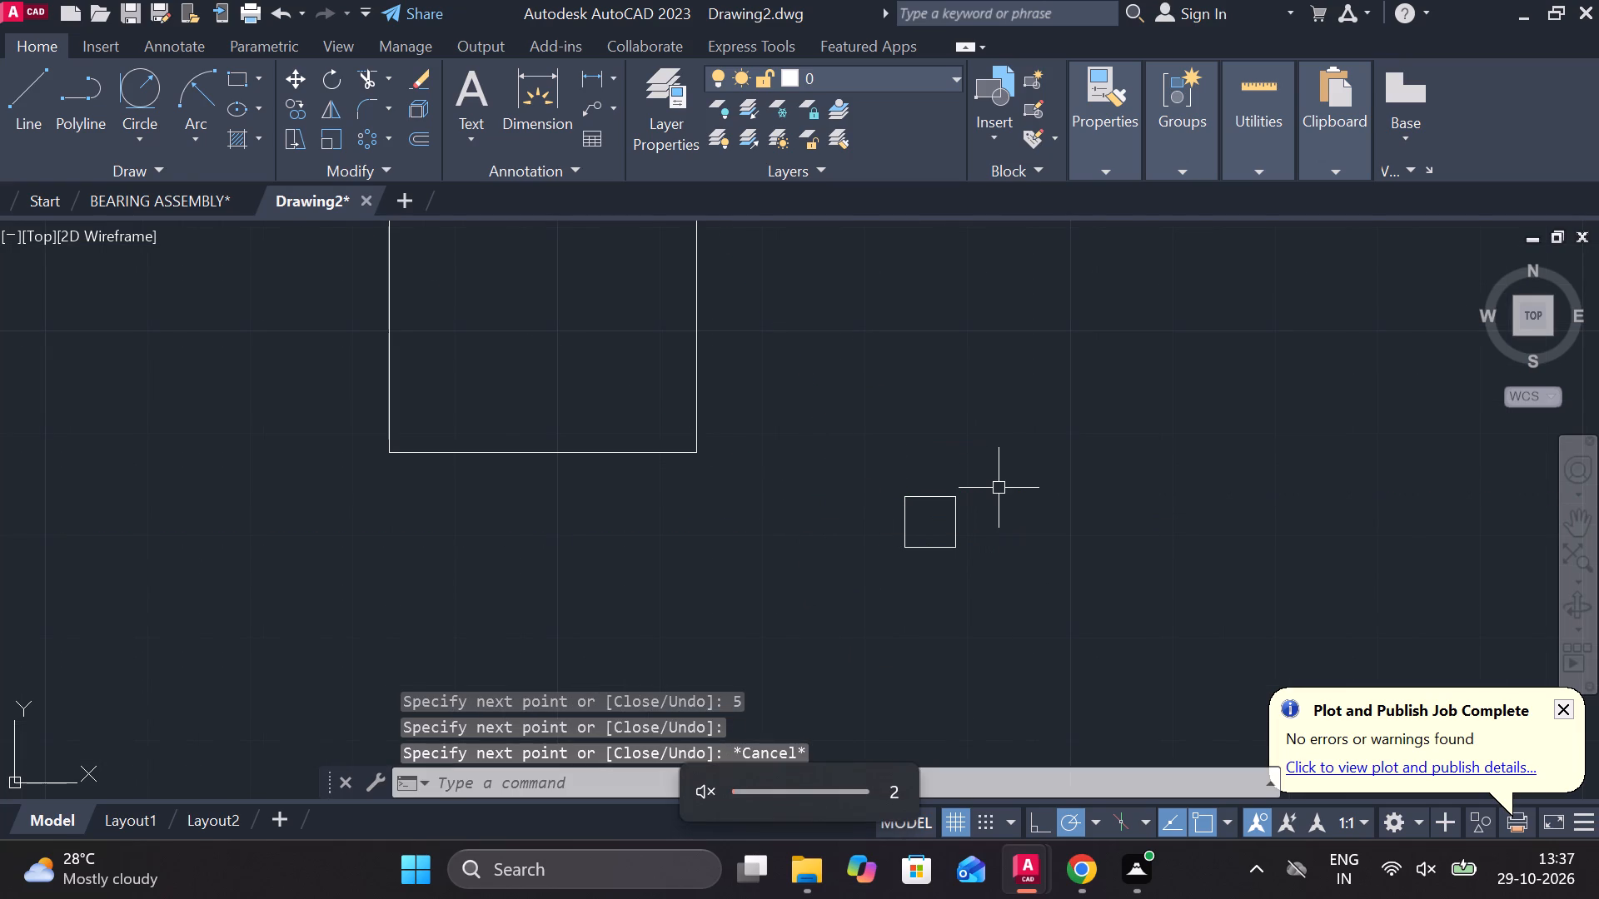
# Move the 5-unit square so its top midpoint sits on the midpoint of the 30-unit square's bottom edge.
pyautogui.click(822, 447)
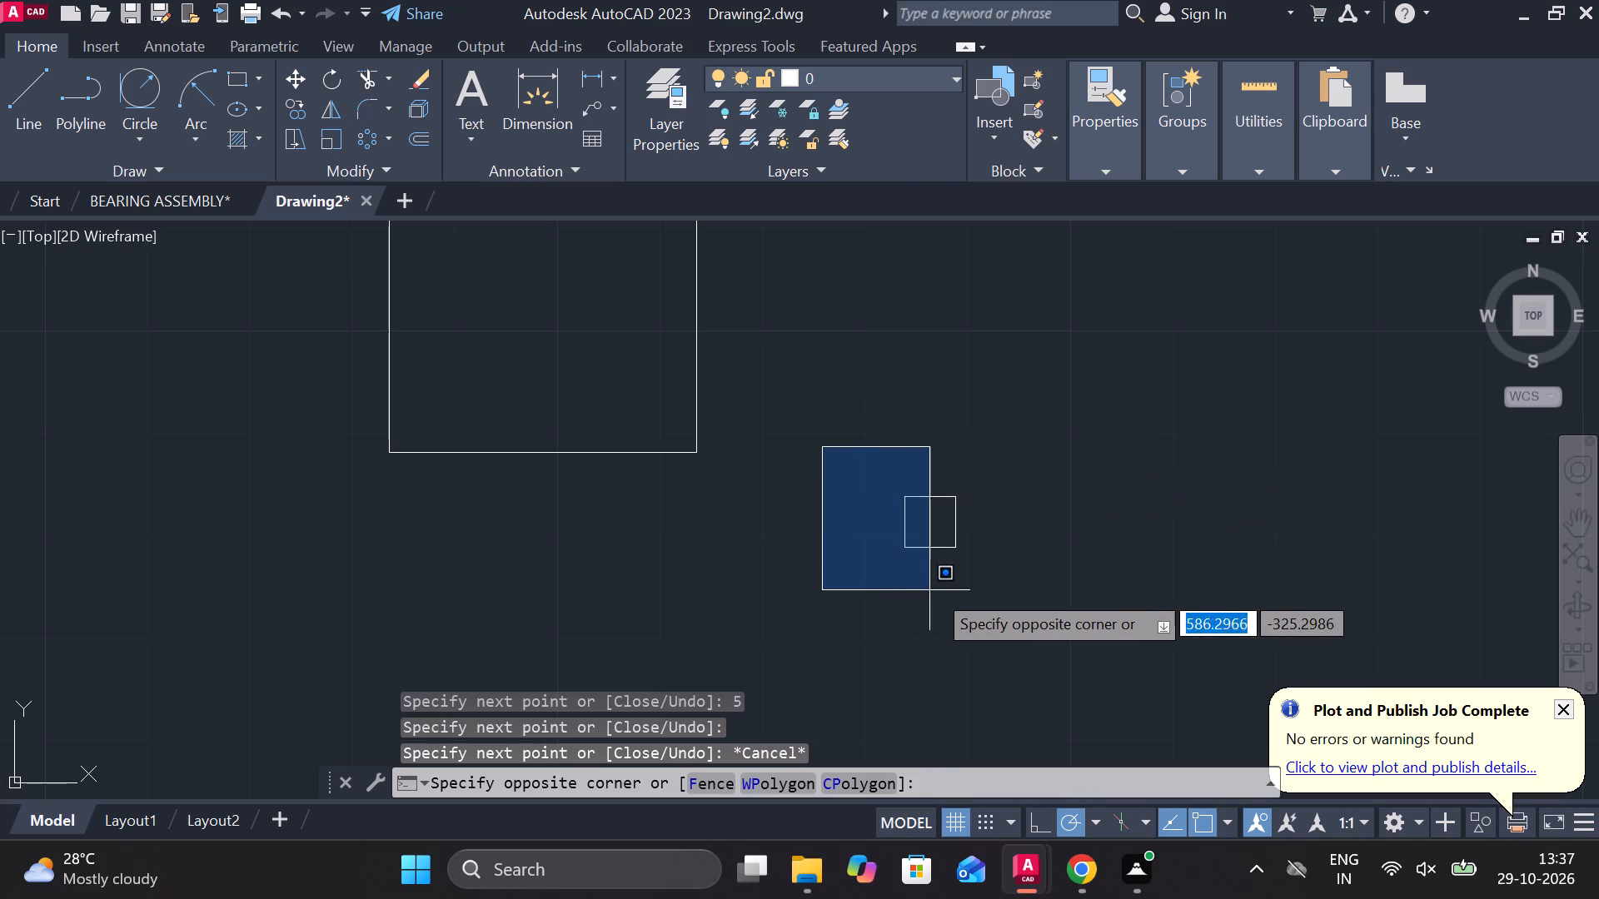
pyautogui.click(989, 598)
pyautogui.press('m')
pyautogui.press('Return')
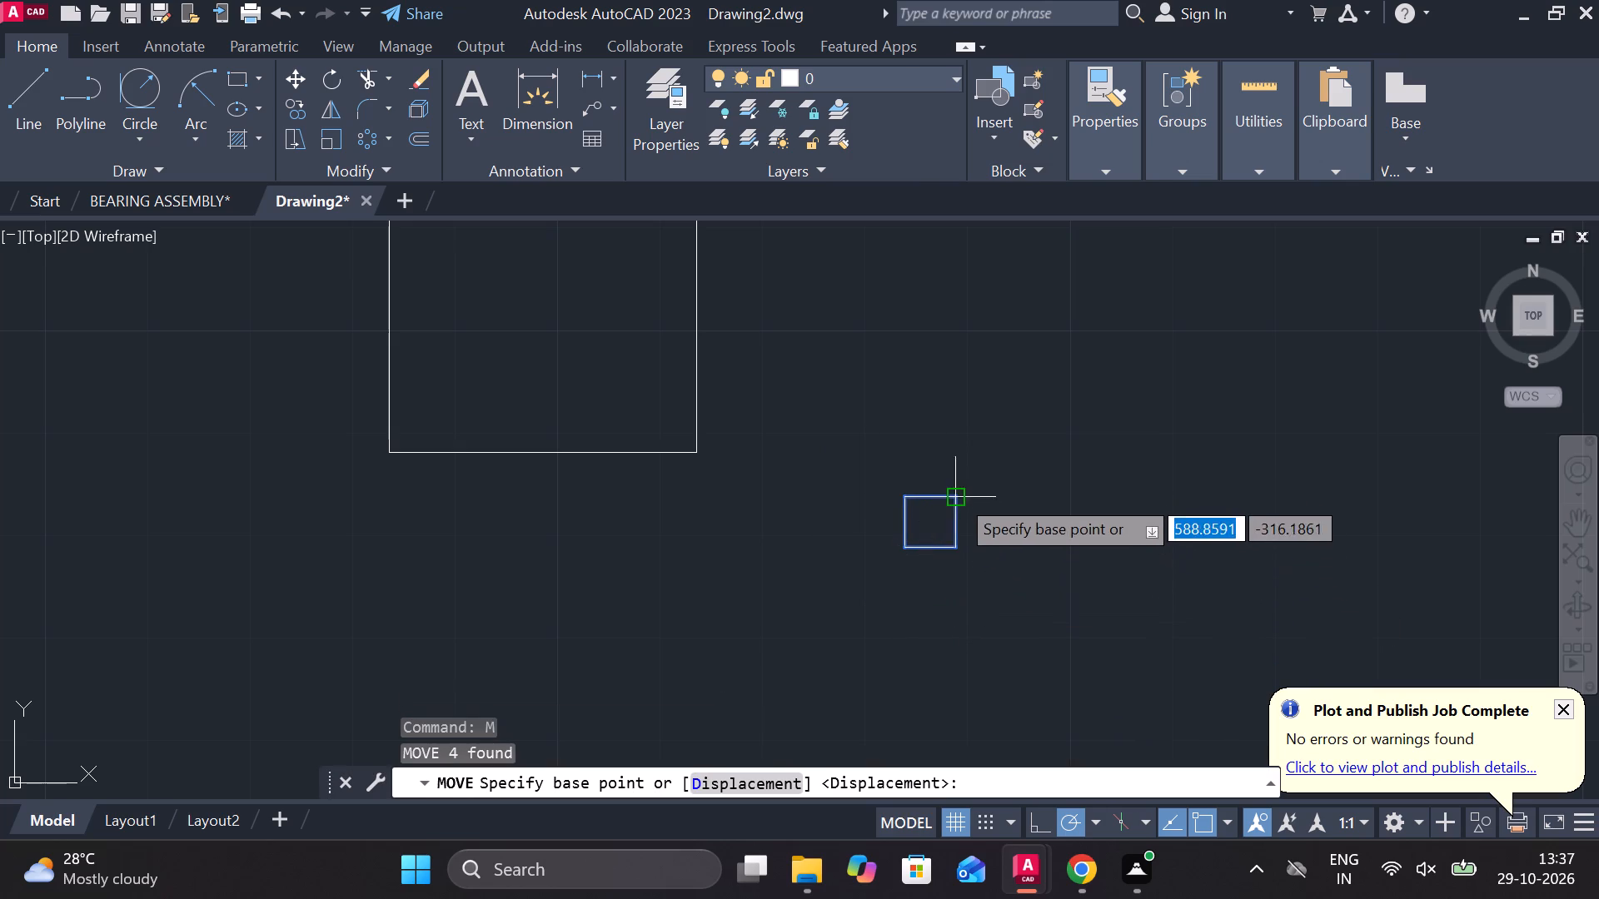
pyautogui.click(941, 493)
pyautogui.scroll(-2, 943, 493)
pyautogui.scroll(2, 750, 494)
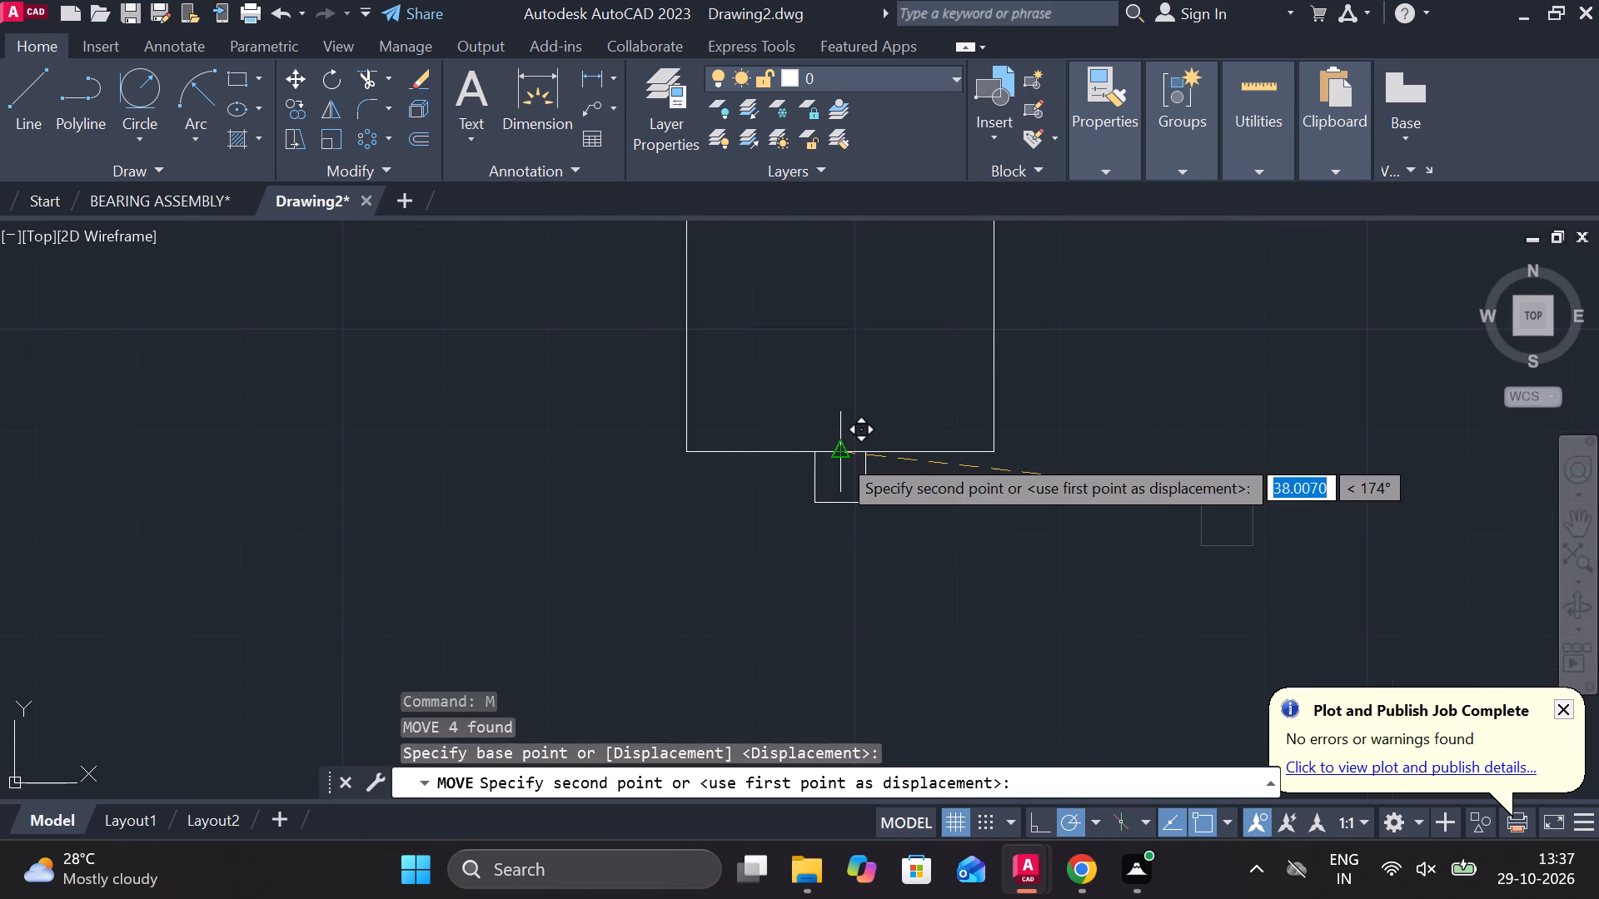
pyautogui.click(839, 454)
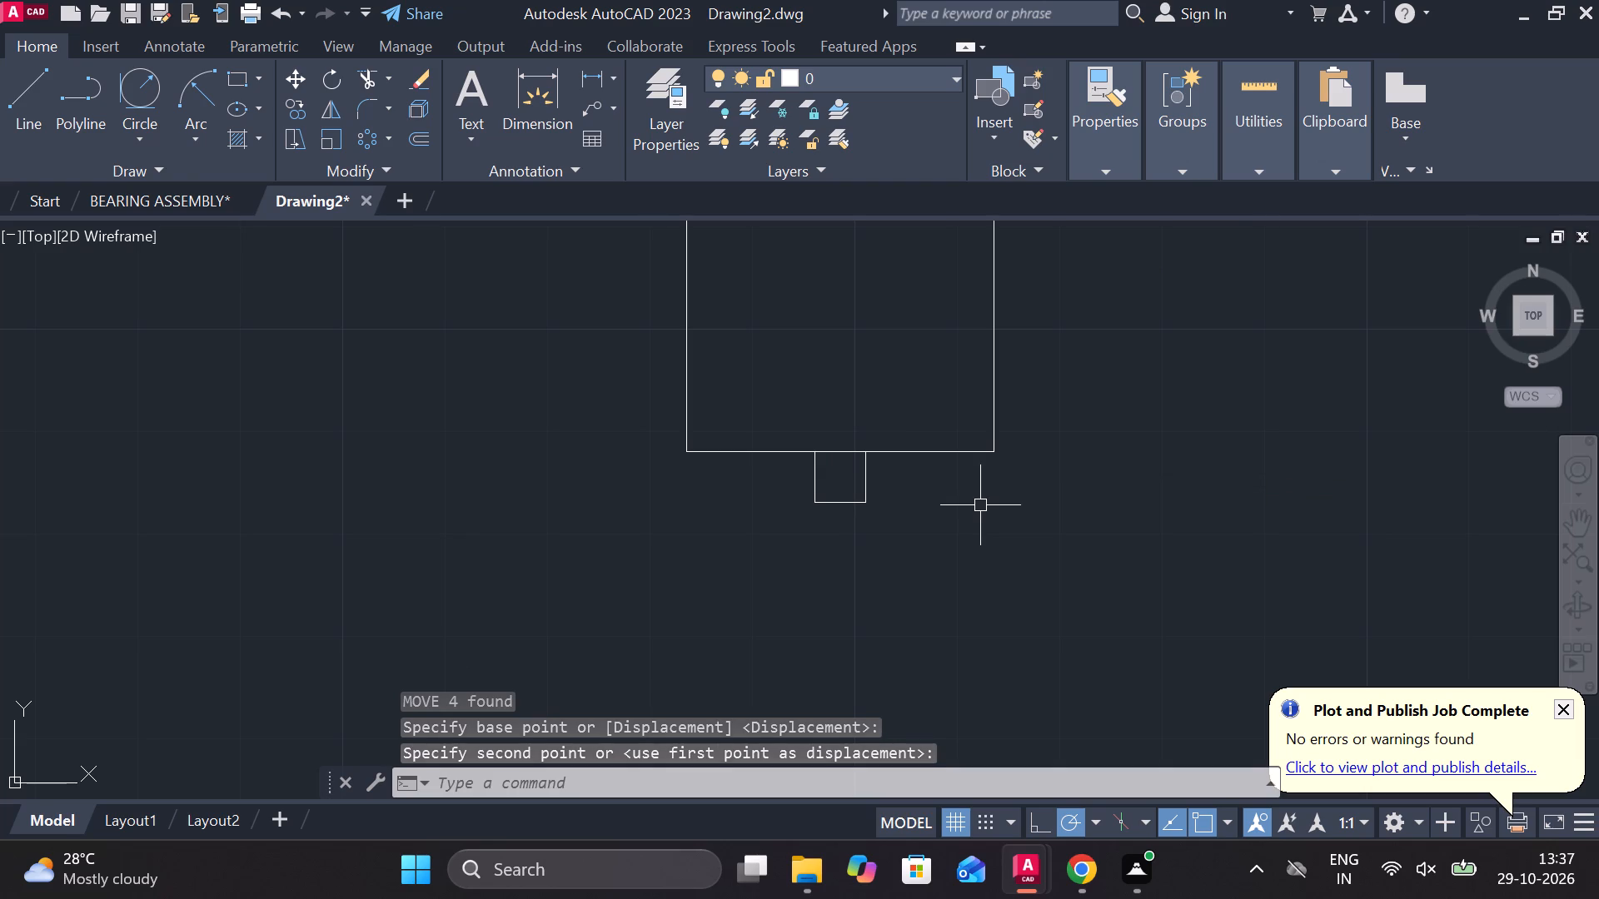
# Draw a closed rectangle of lines, 26 units wide and 5 units high, beside the 5-unit square.
pyautogui.moveTo(1006, 542); pyautogui.dragTo(864, 512, button='middle')
pyautogui.press('l')
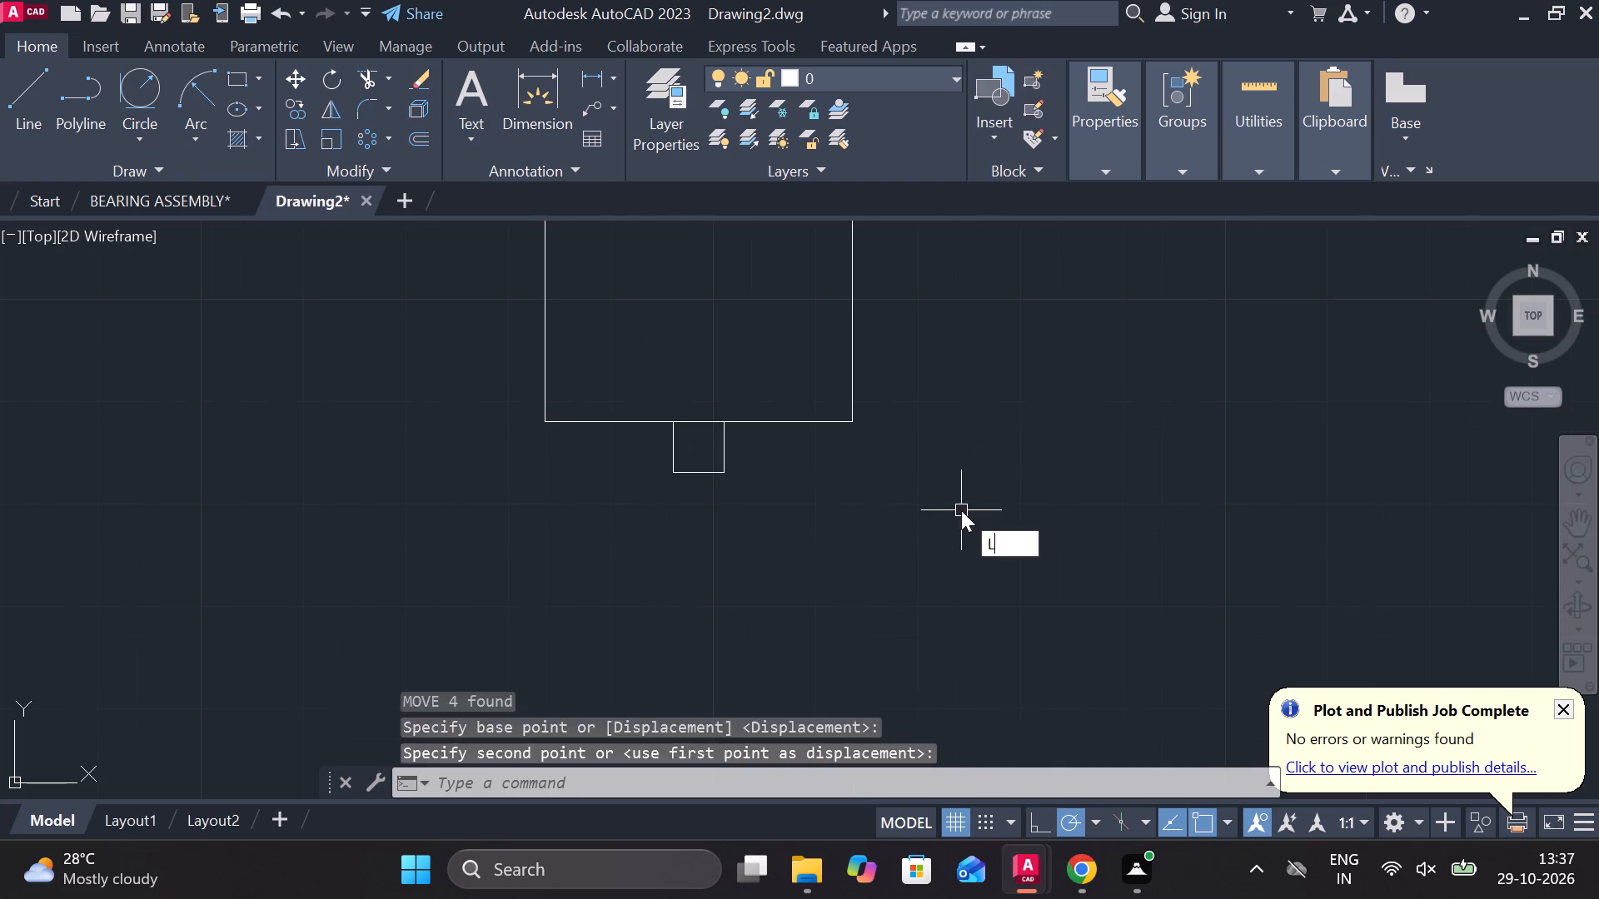
pyautogui.press('Return')
pyautogui.click(925, 509)
pyautogui.write('26')
pyautogui.press('space')
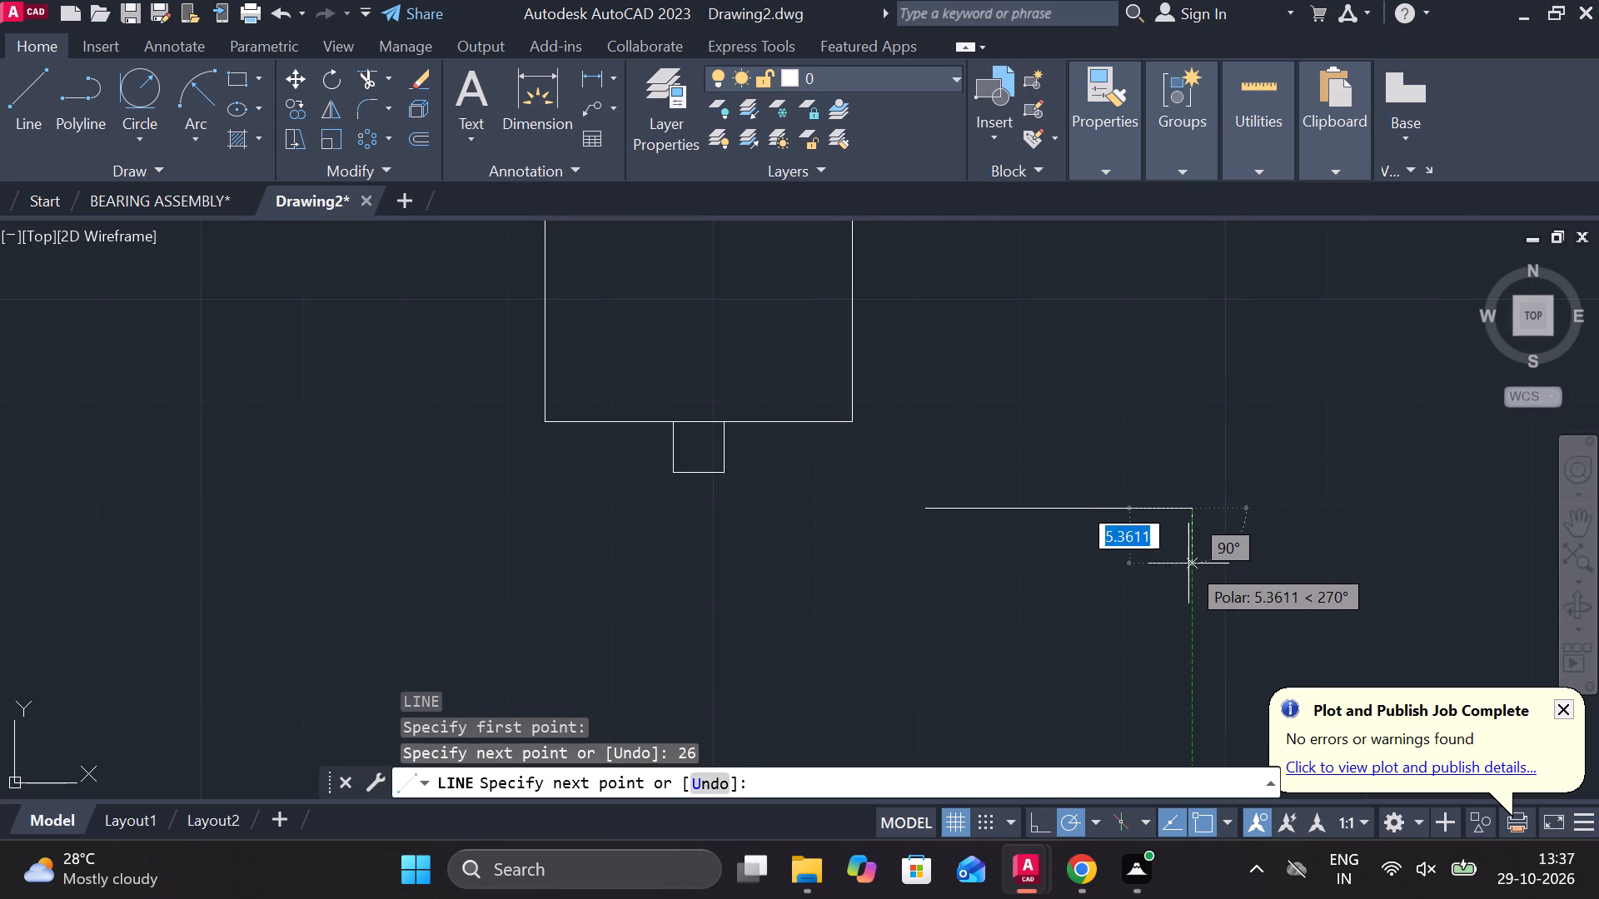
pyautogui.write('5')
pyautogui.press('space')
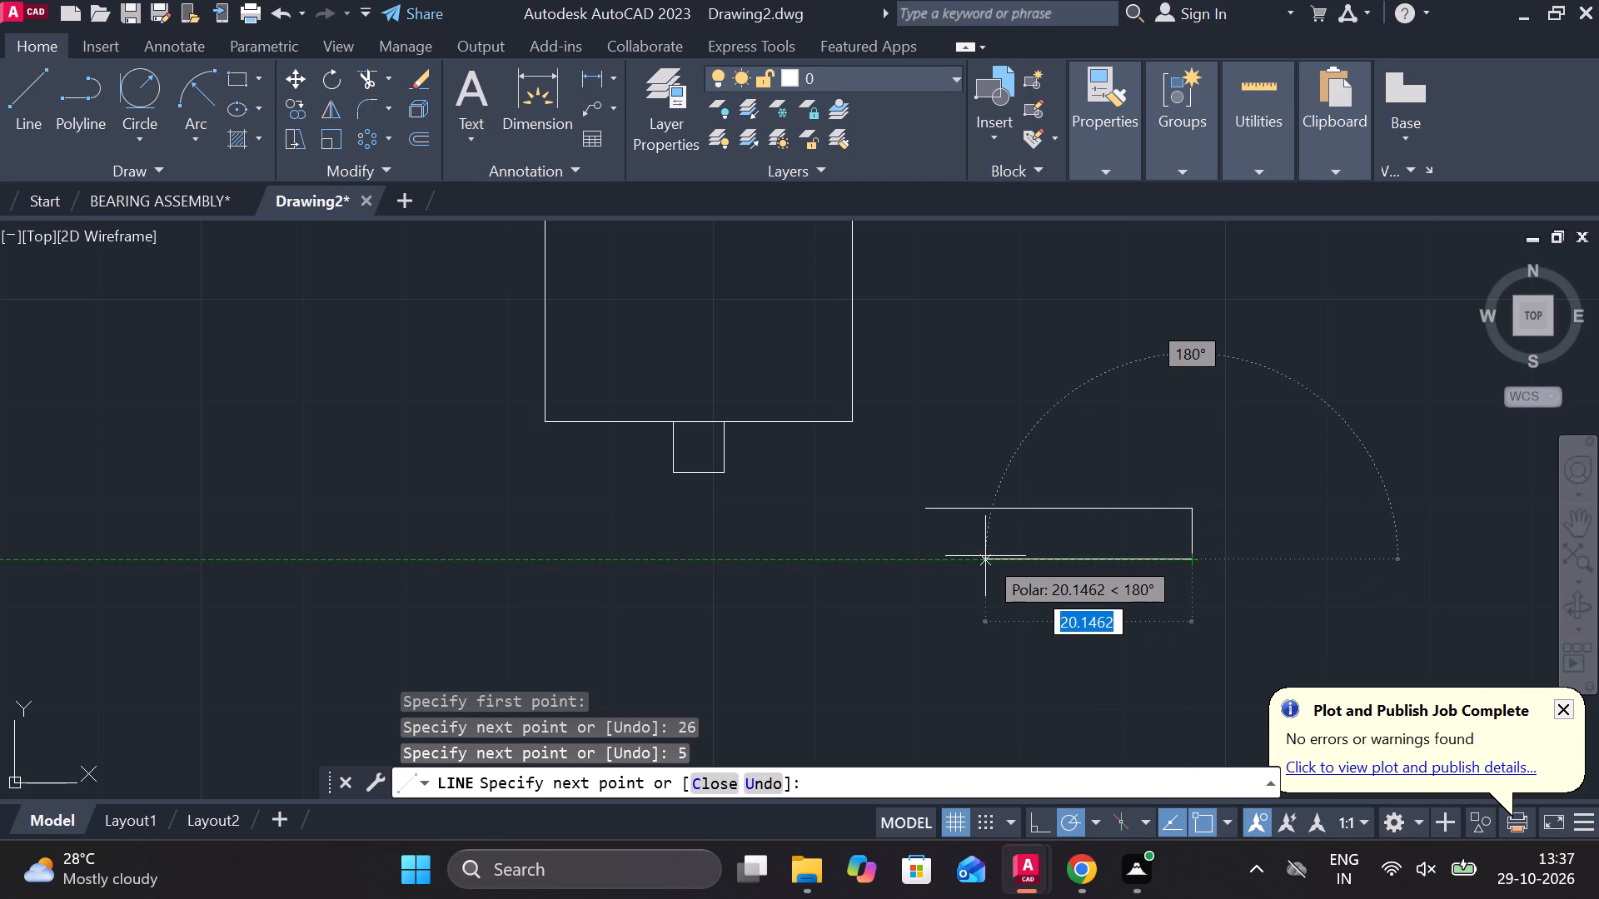
pyautogui.write('26')
pyautogui.press('space')
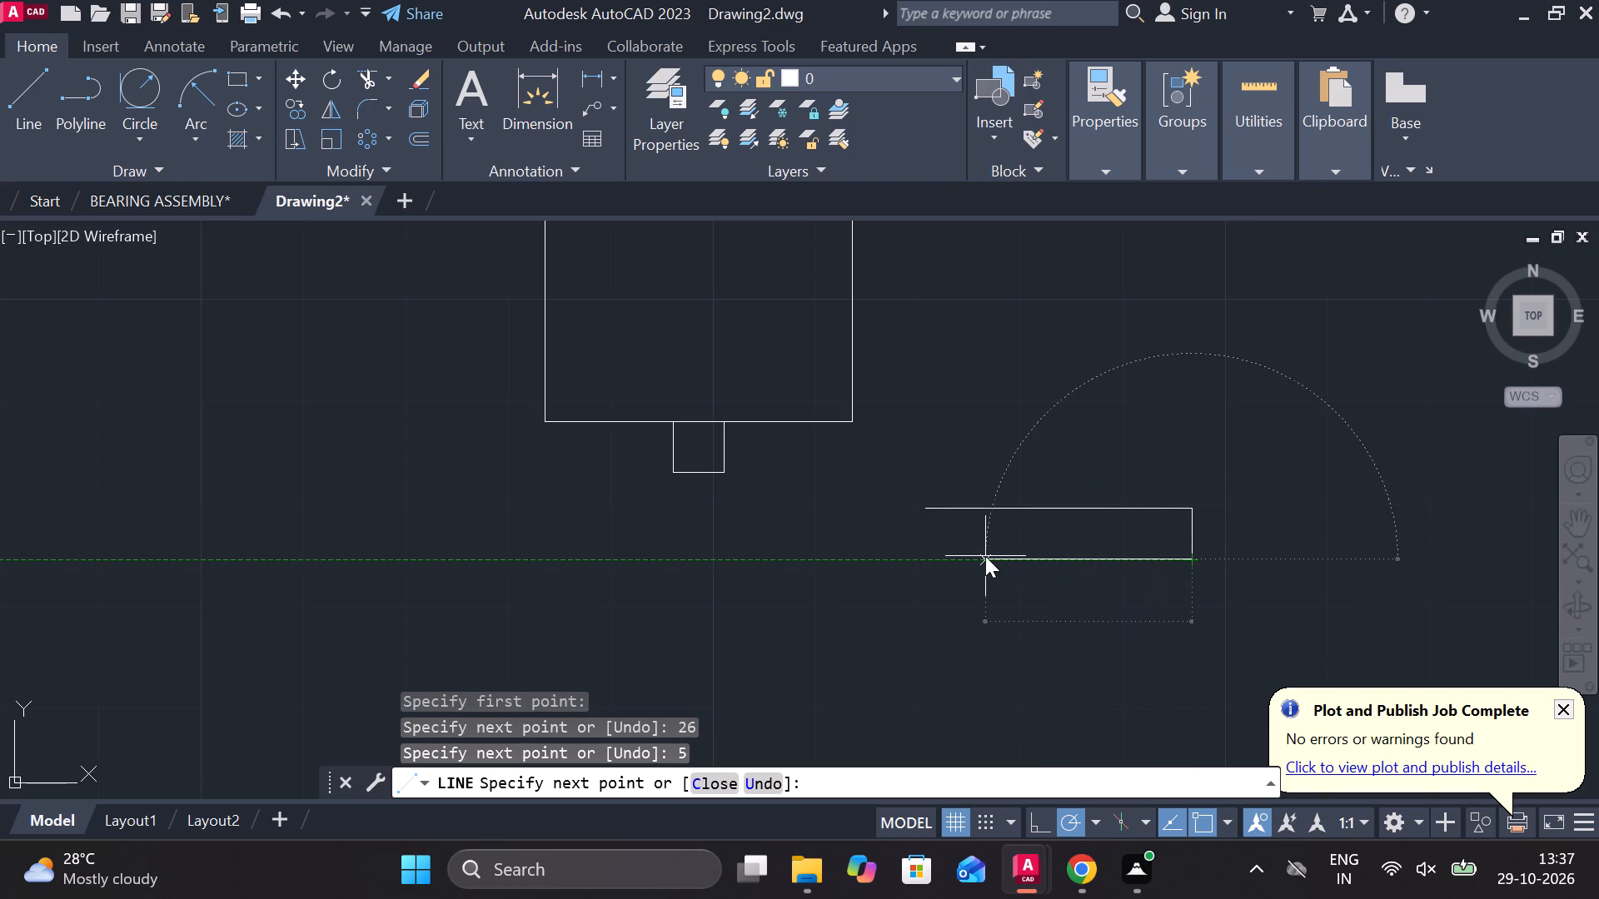
pyautogui.click(929, 500)
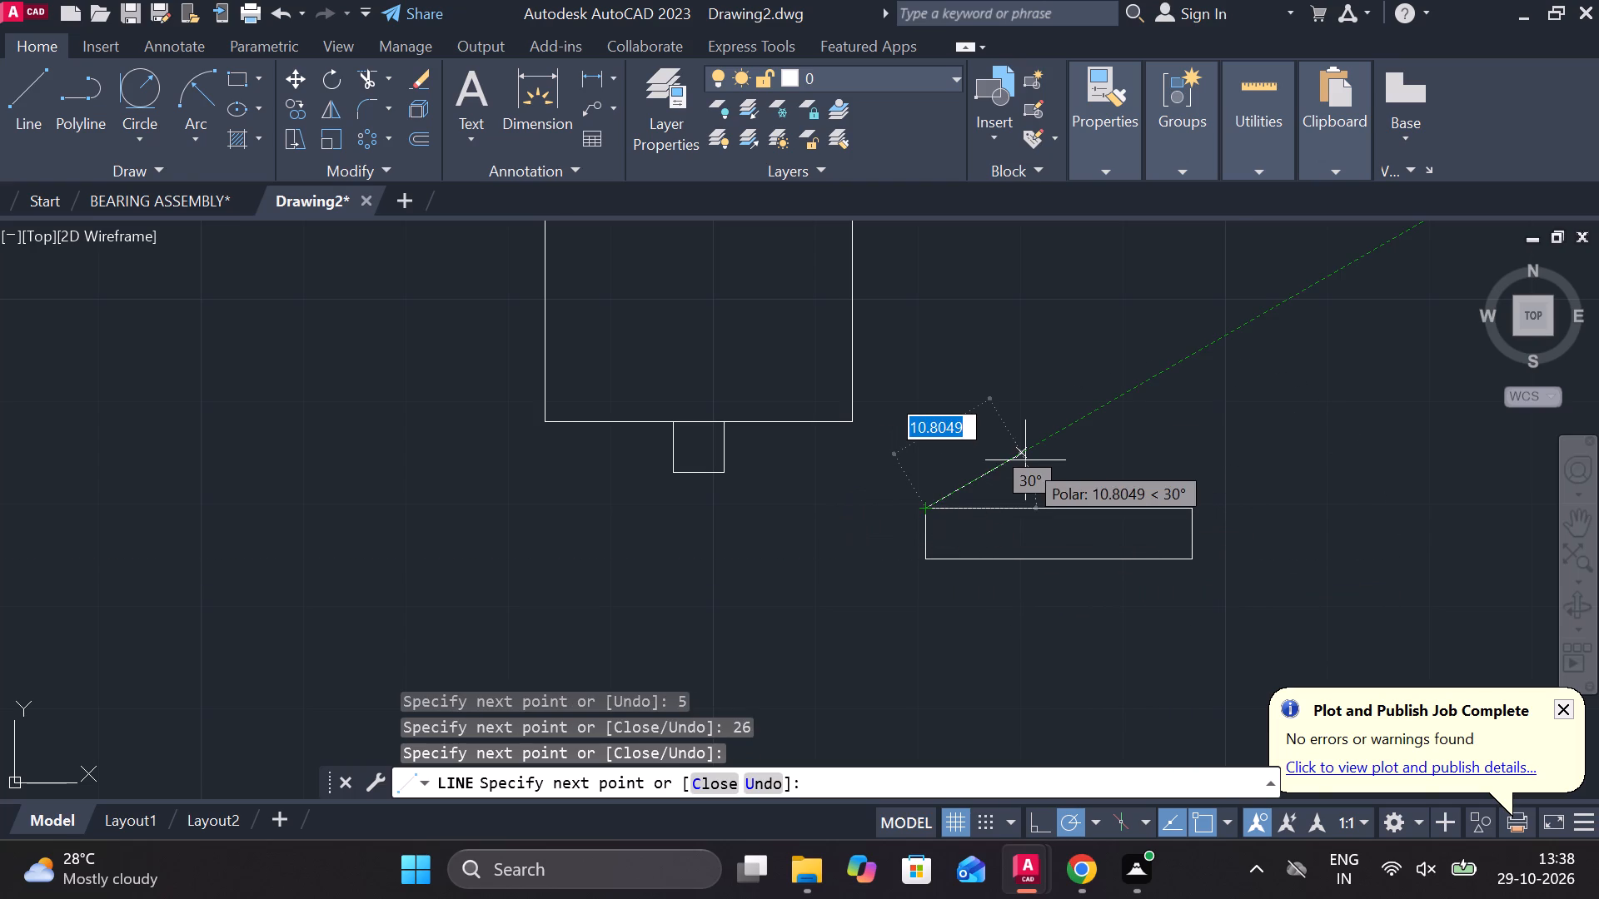
pyautogui.press('Escape')
# Move the 26 by 5 rectangle so its top midpoint sits on the midpoint of the 5-unit square's bottom edge.
pyautogui.click(885, 479)
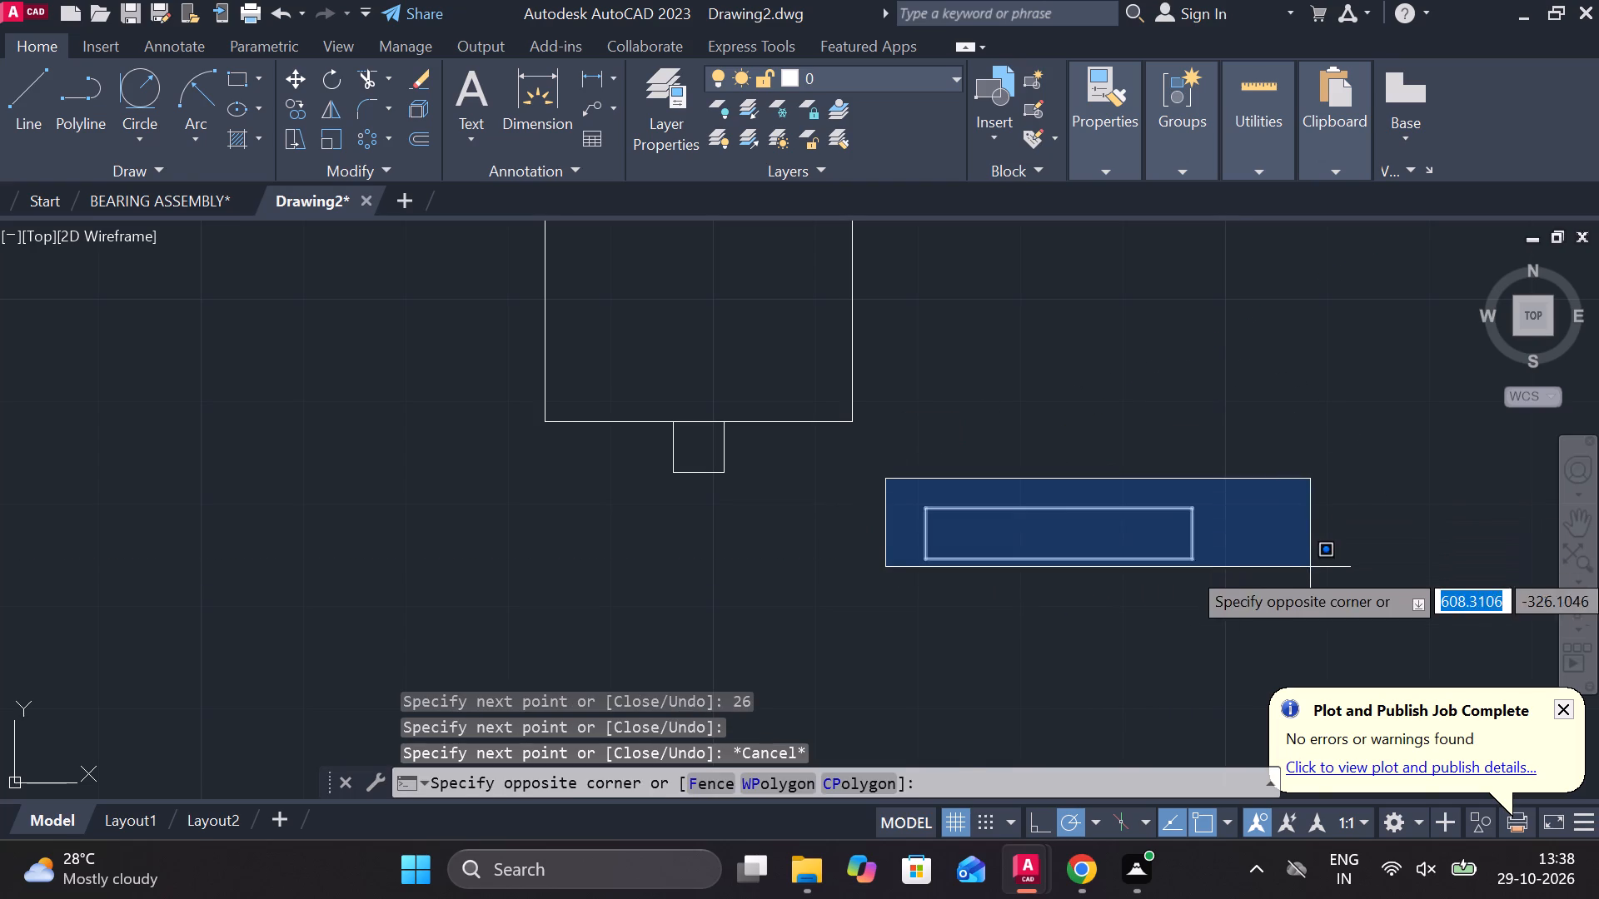
pyautogui.click(1312, 591)
pyautogui.press('m')
pyautogui.press('Return')
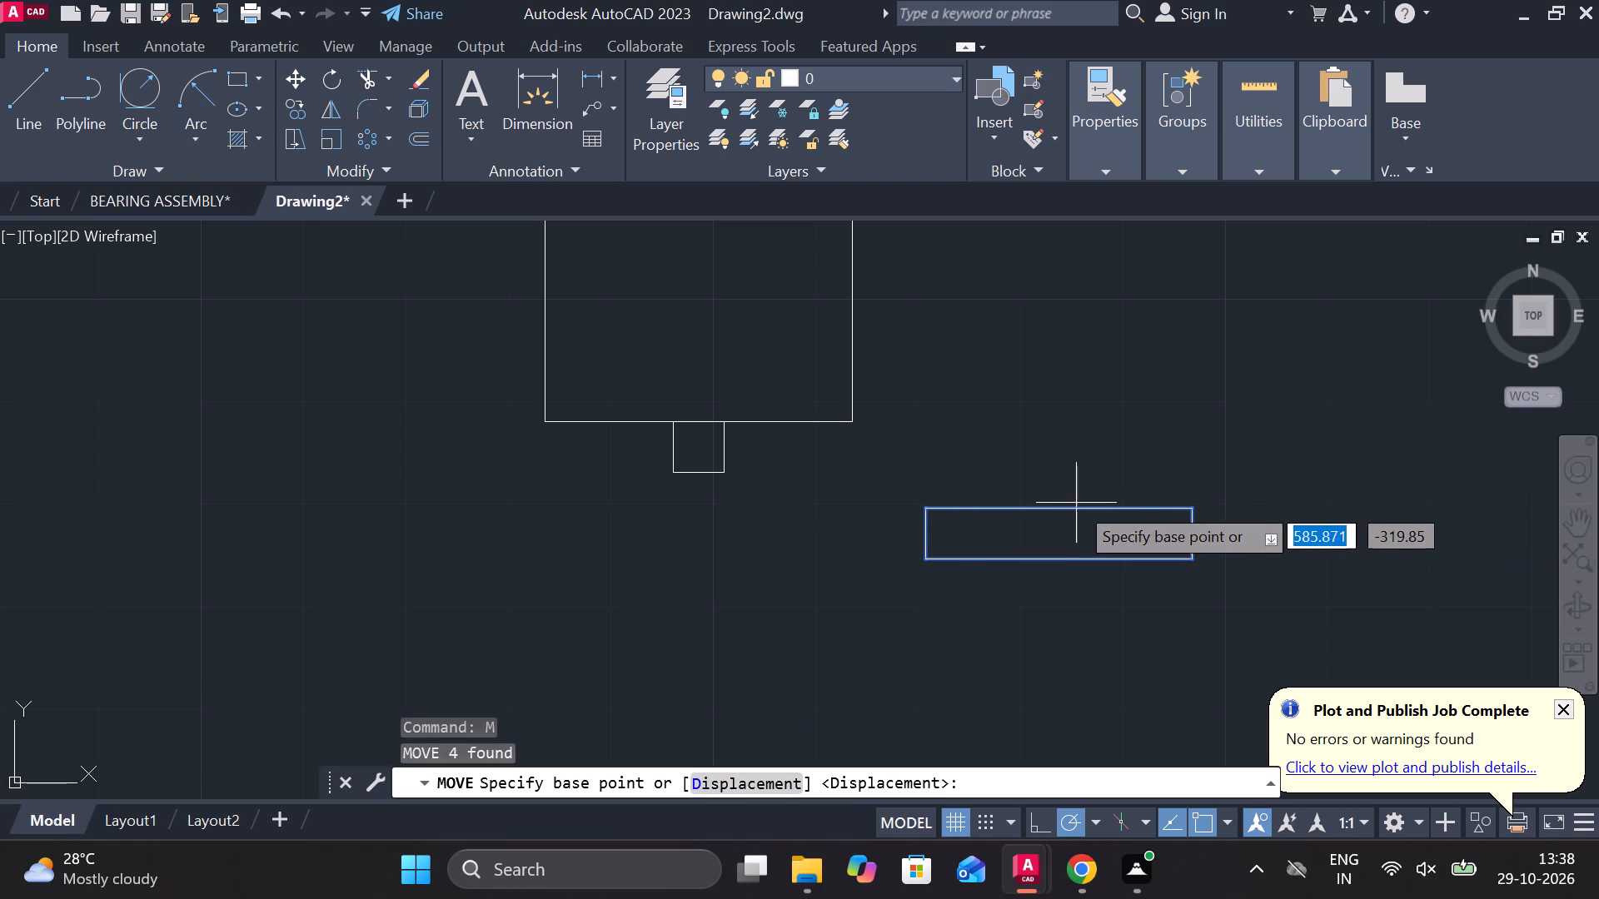
pyautogui.click(1059, 506)
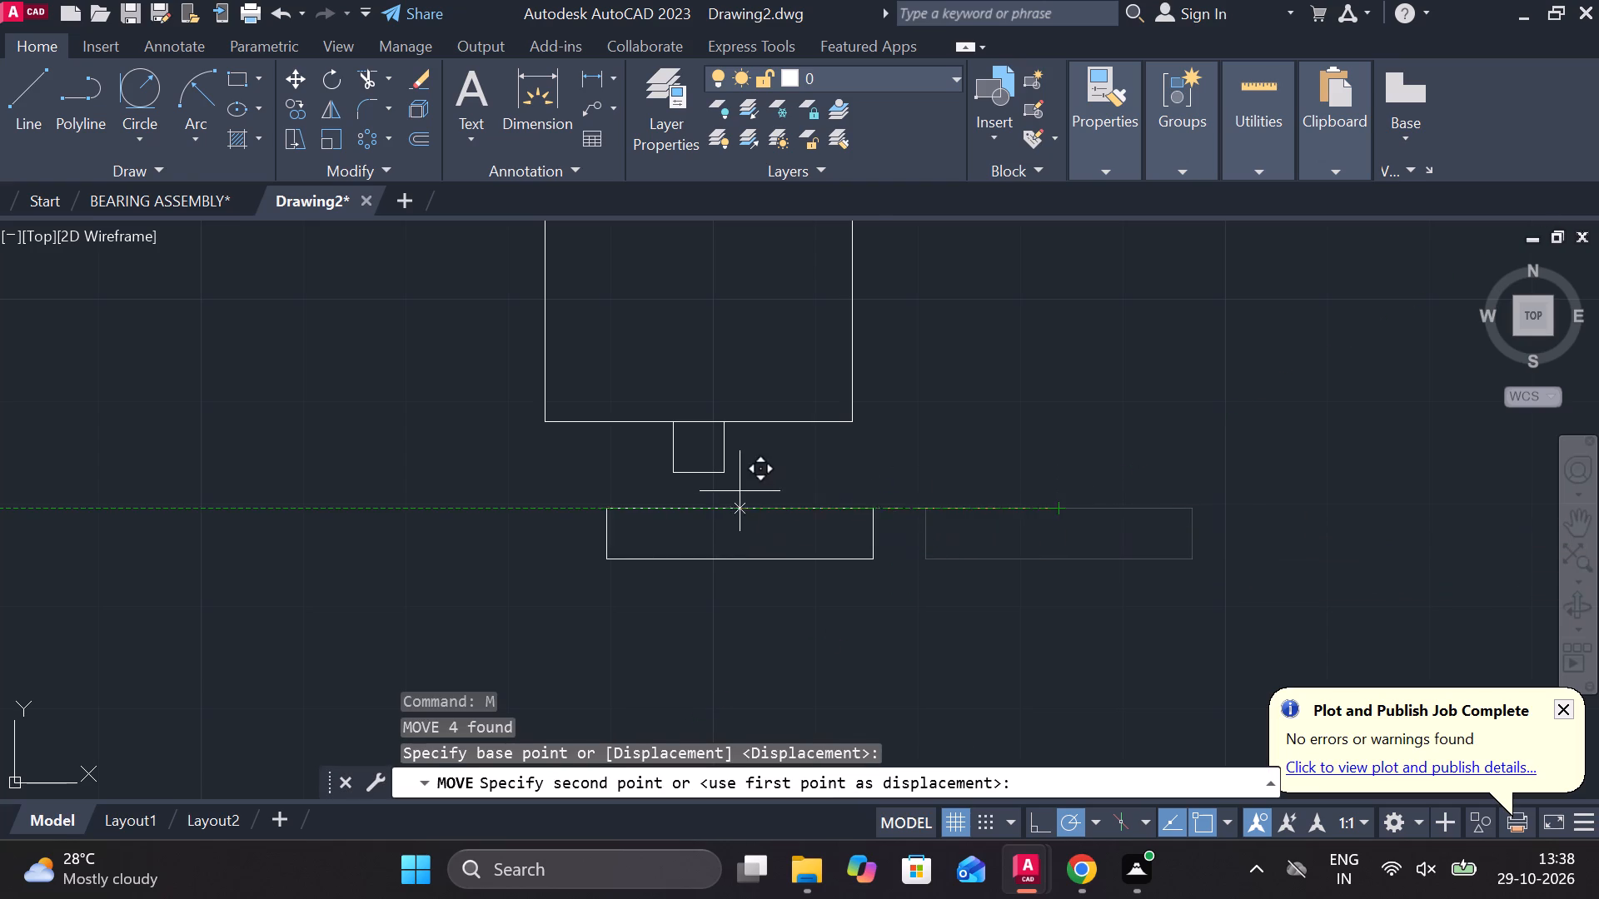
pyautogui.click(694, 478)
# Offset the bottom line of the 26 by 5 rectangle using the Through option.
pyautogui.scroll(-1, 945, 455)
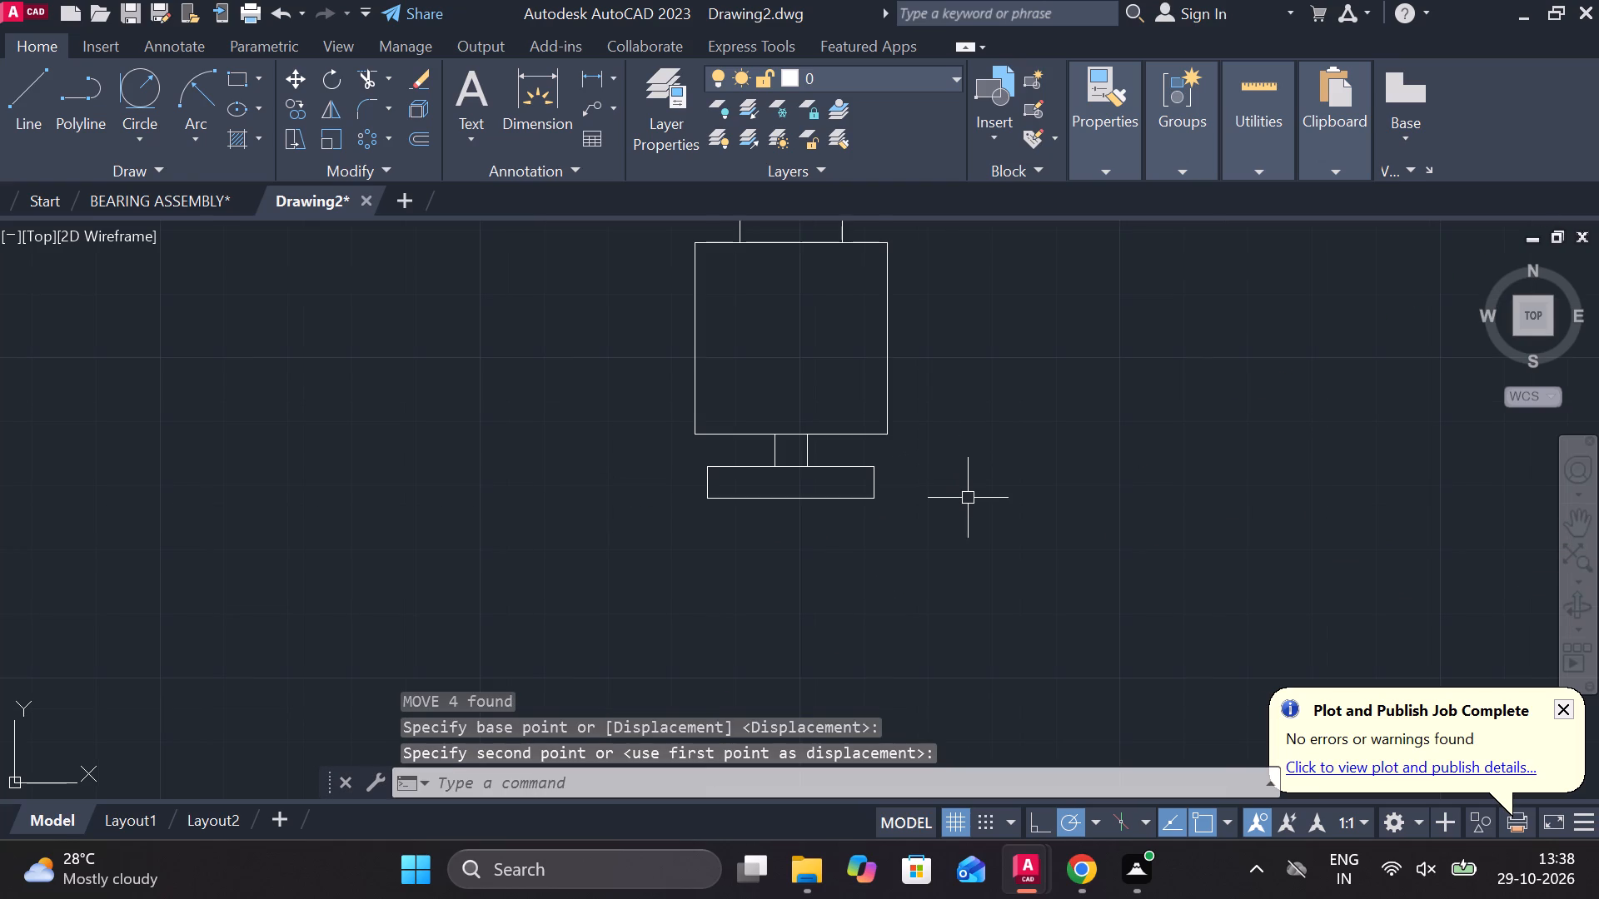
pyautogui.scroll(-1, 968, 498)
pyautogui.moveTo(985, 479); pyautogui.dragTo(926, 559, button='middle')
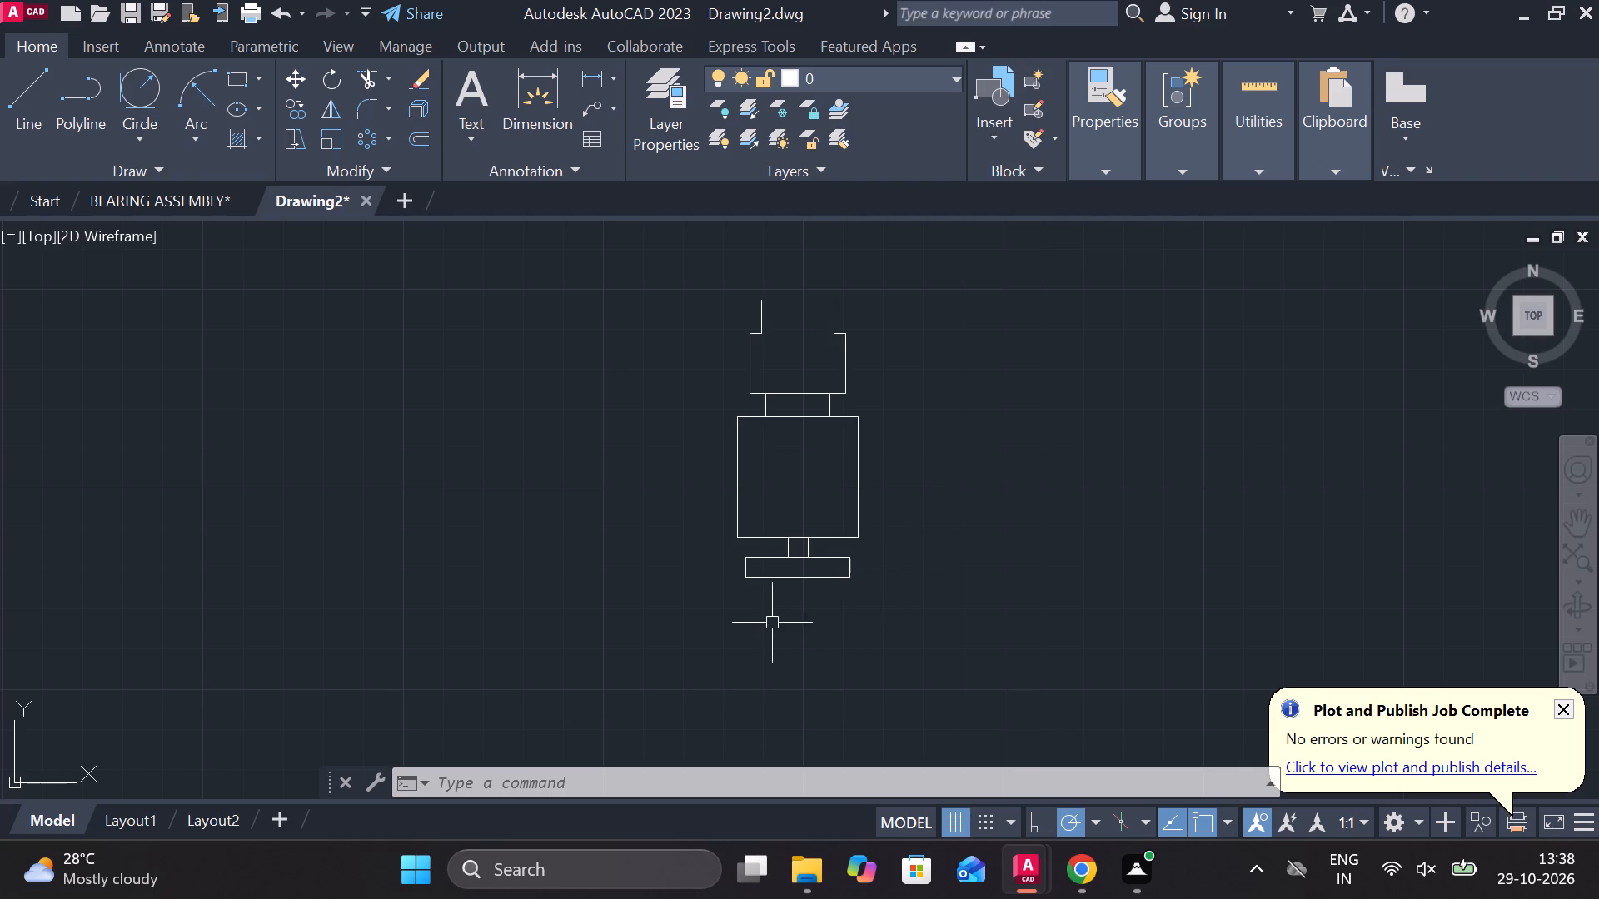
pyautogui.click(791, 584)
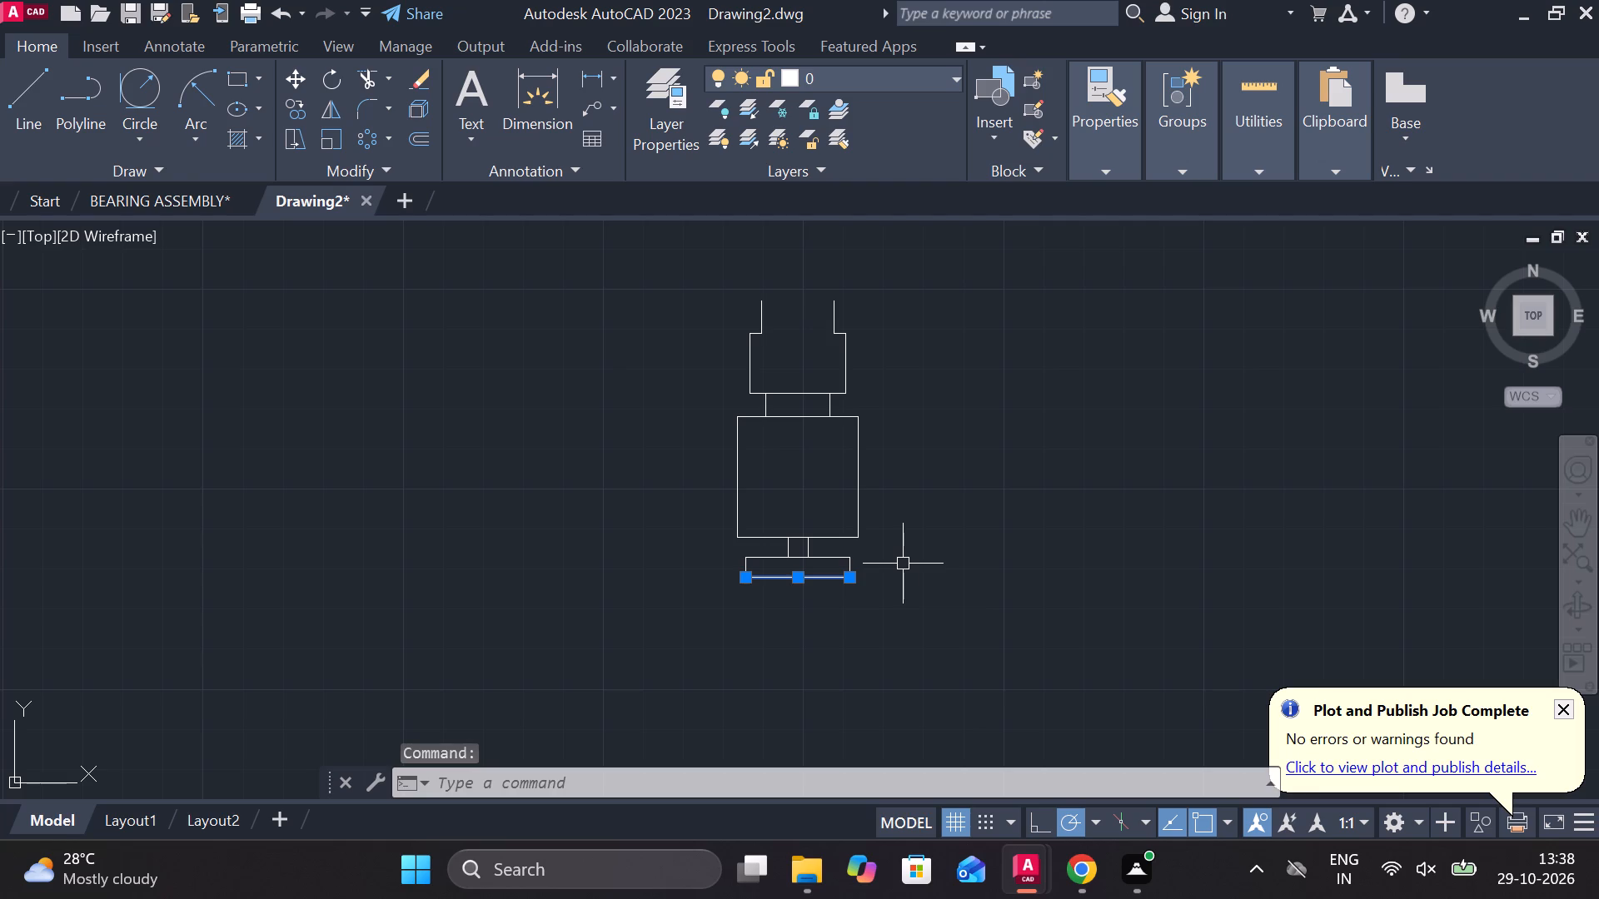
pyautogui.press('o')
pyautogui.press('Return')
pyautogui.press('Return')
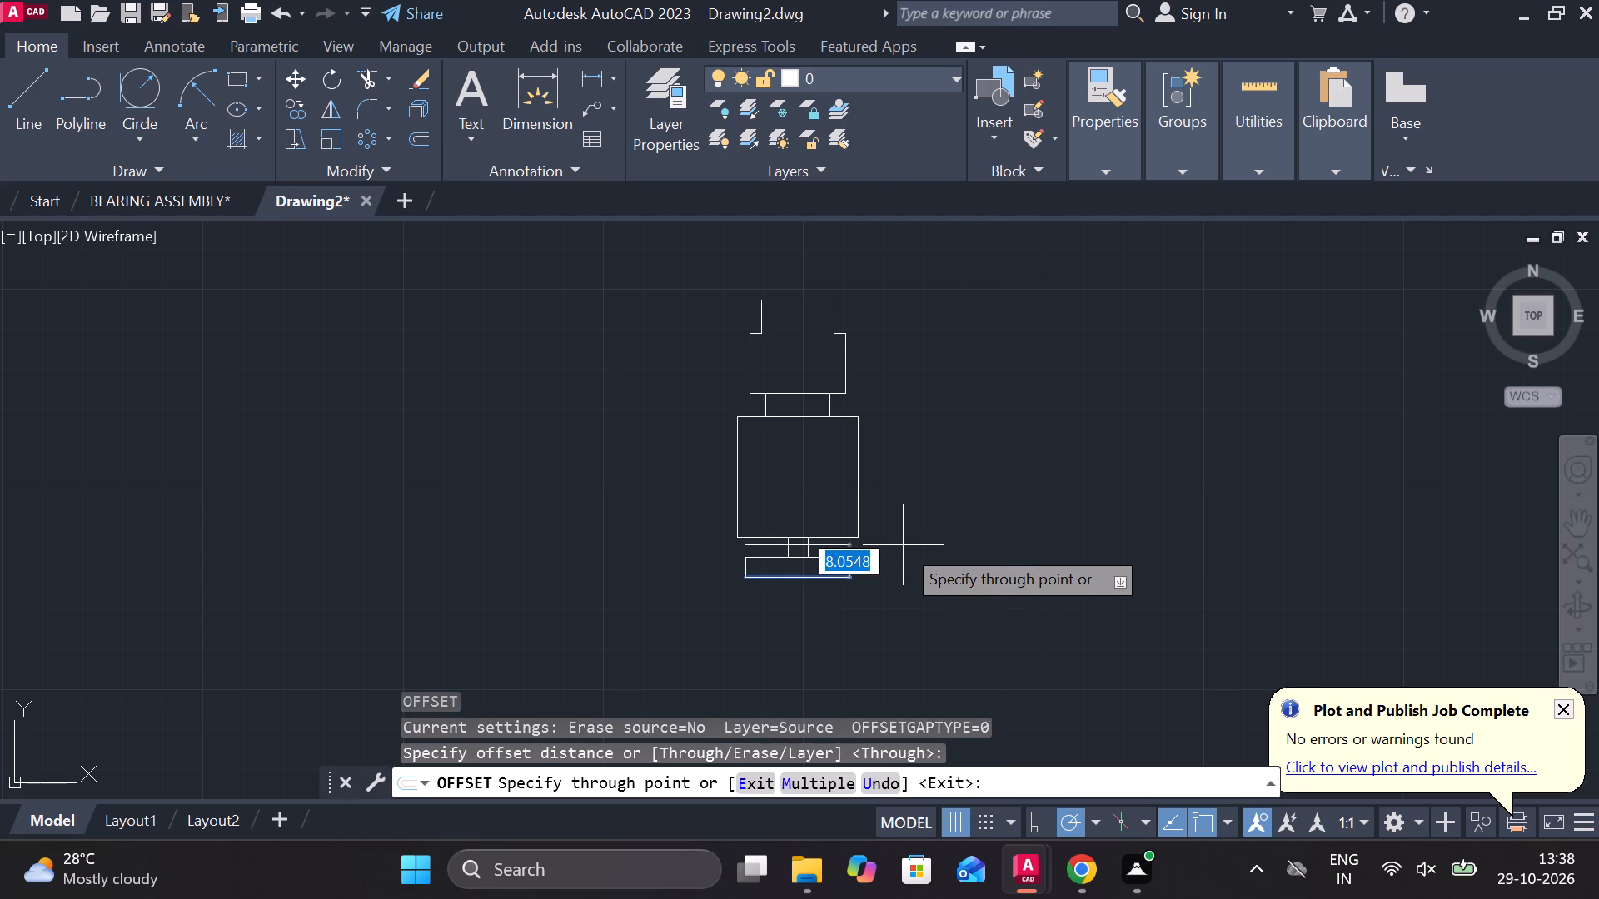
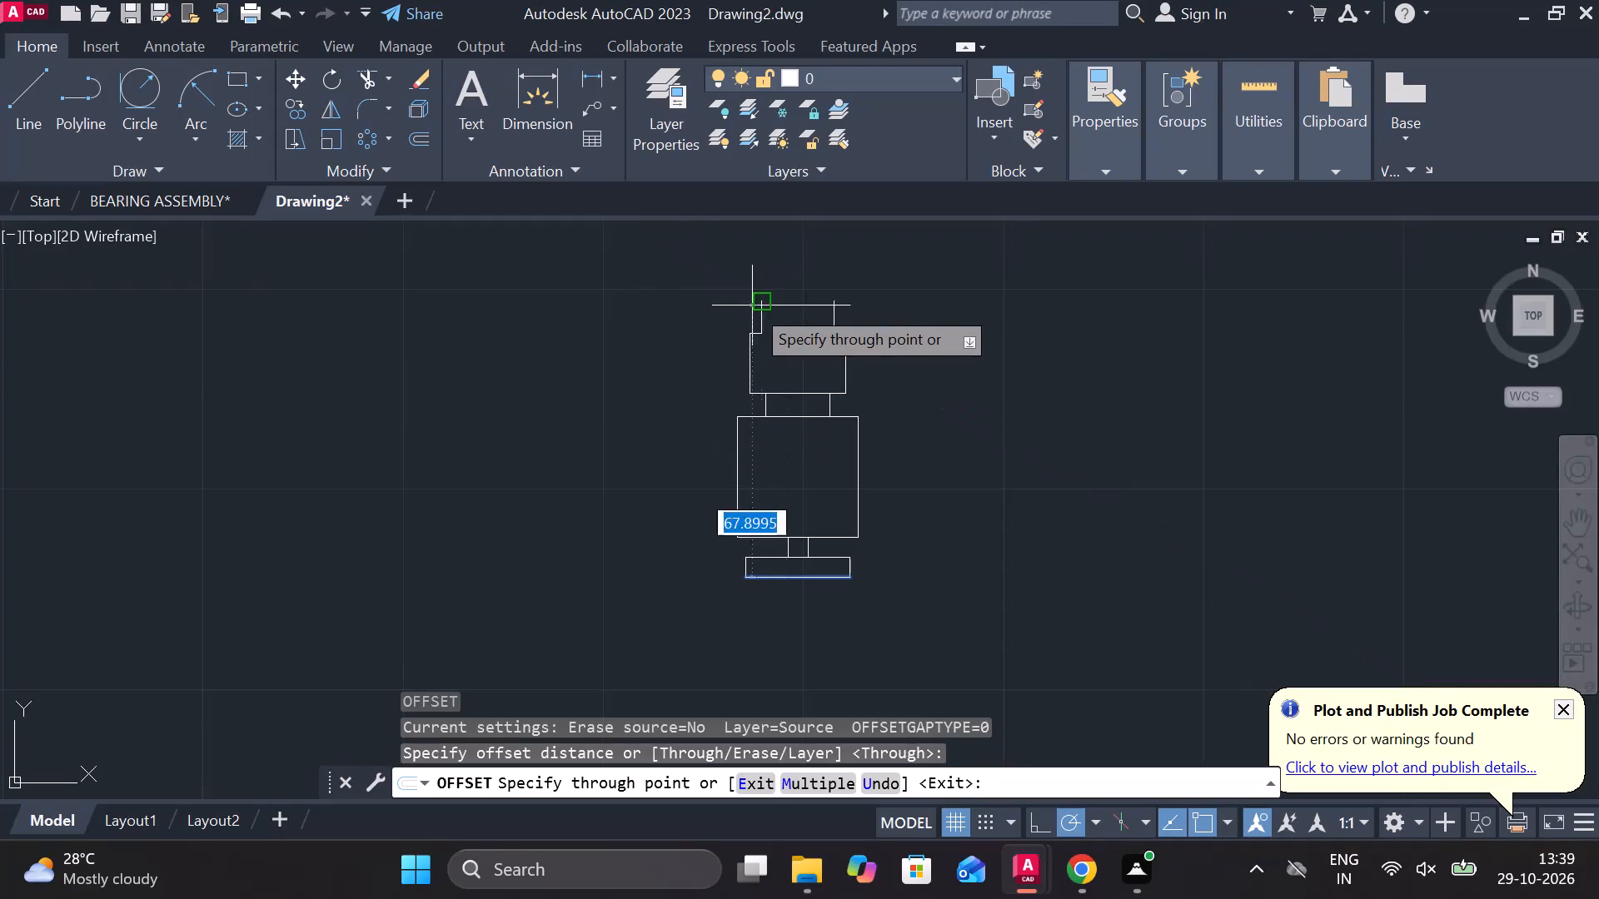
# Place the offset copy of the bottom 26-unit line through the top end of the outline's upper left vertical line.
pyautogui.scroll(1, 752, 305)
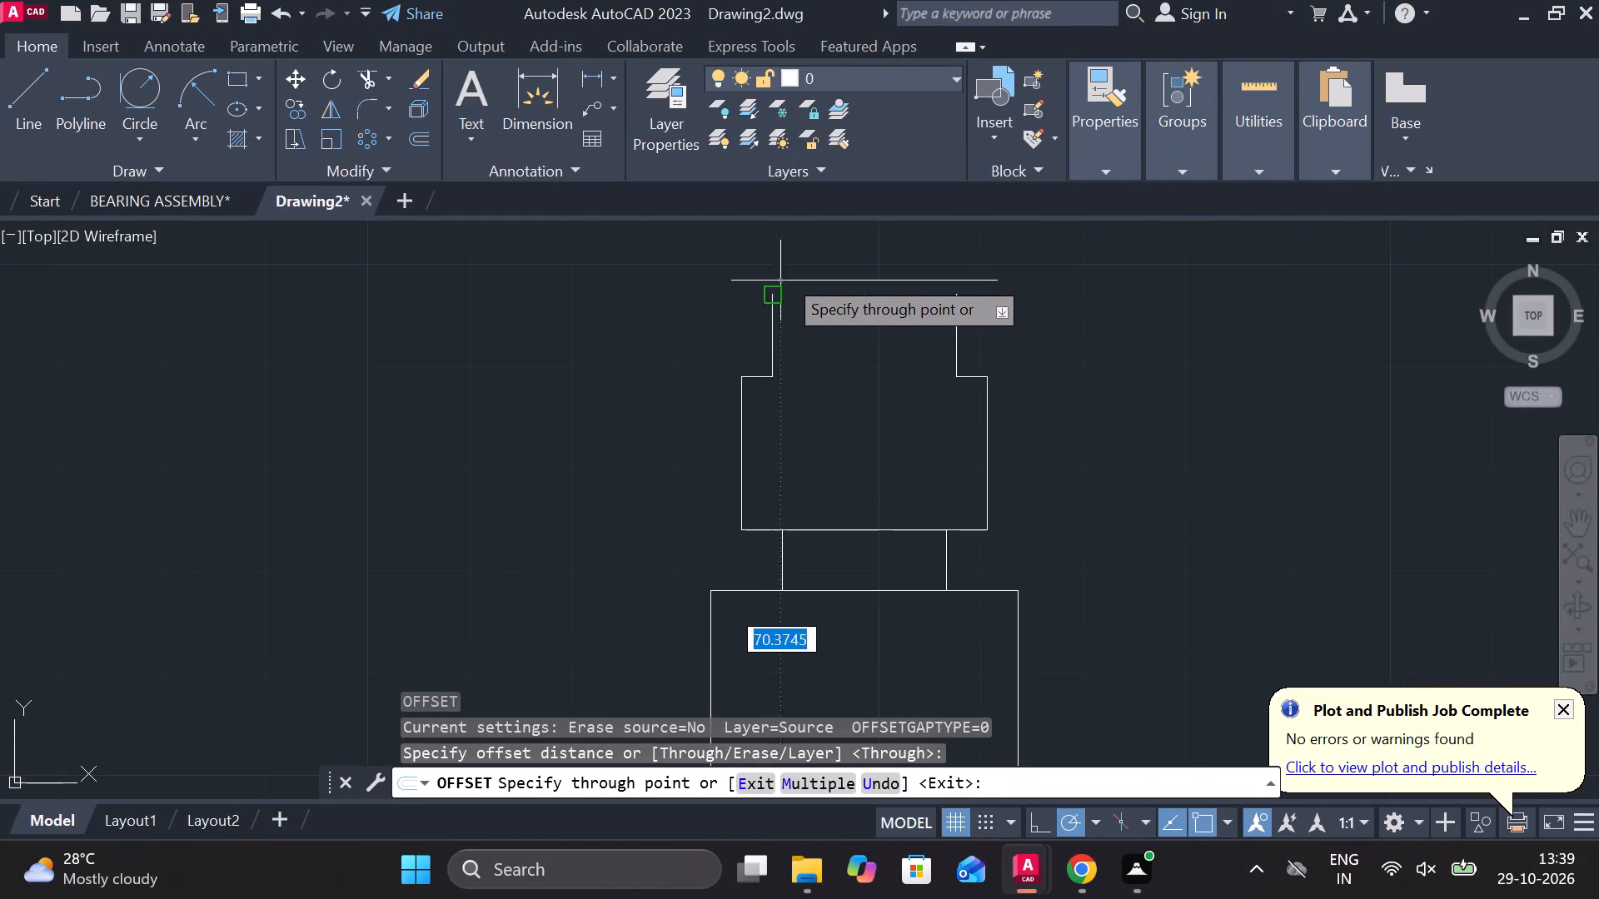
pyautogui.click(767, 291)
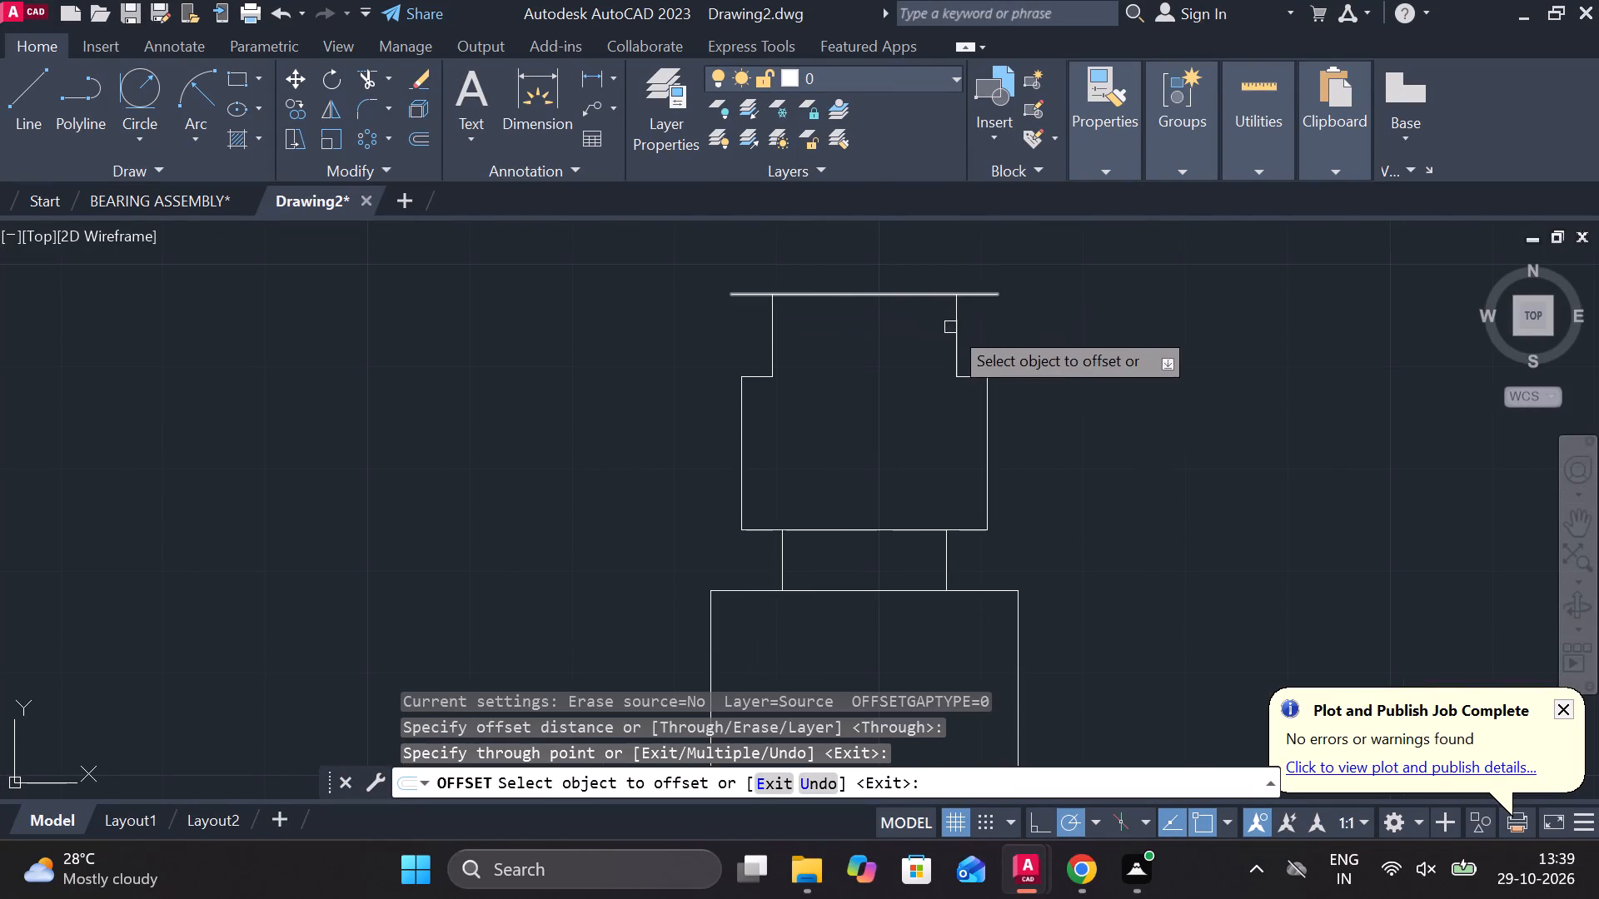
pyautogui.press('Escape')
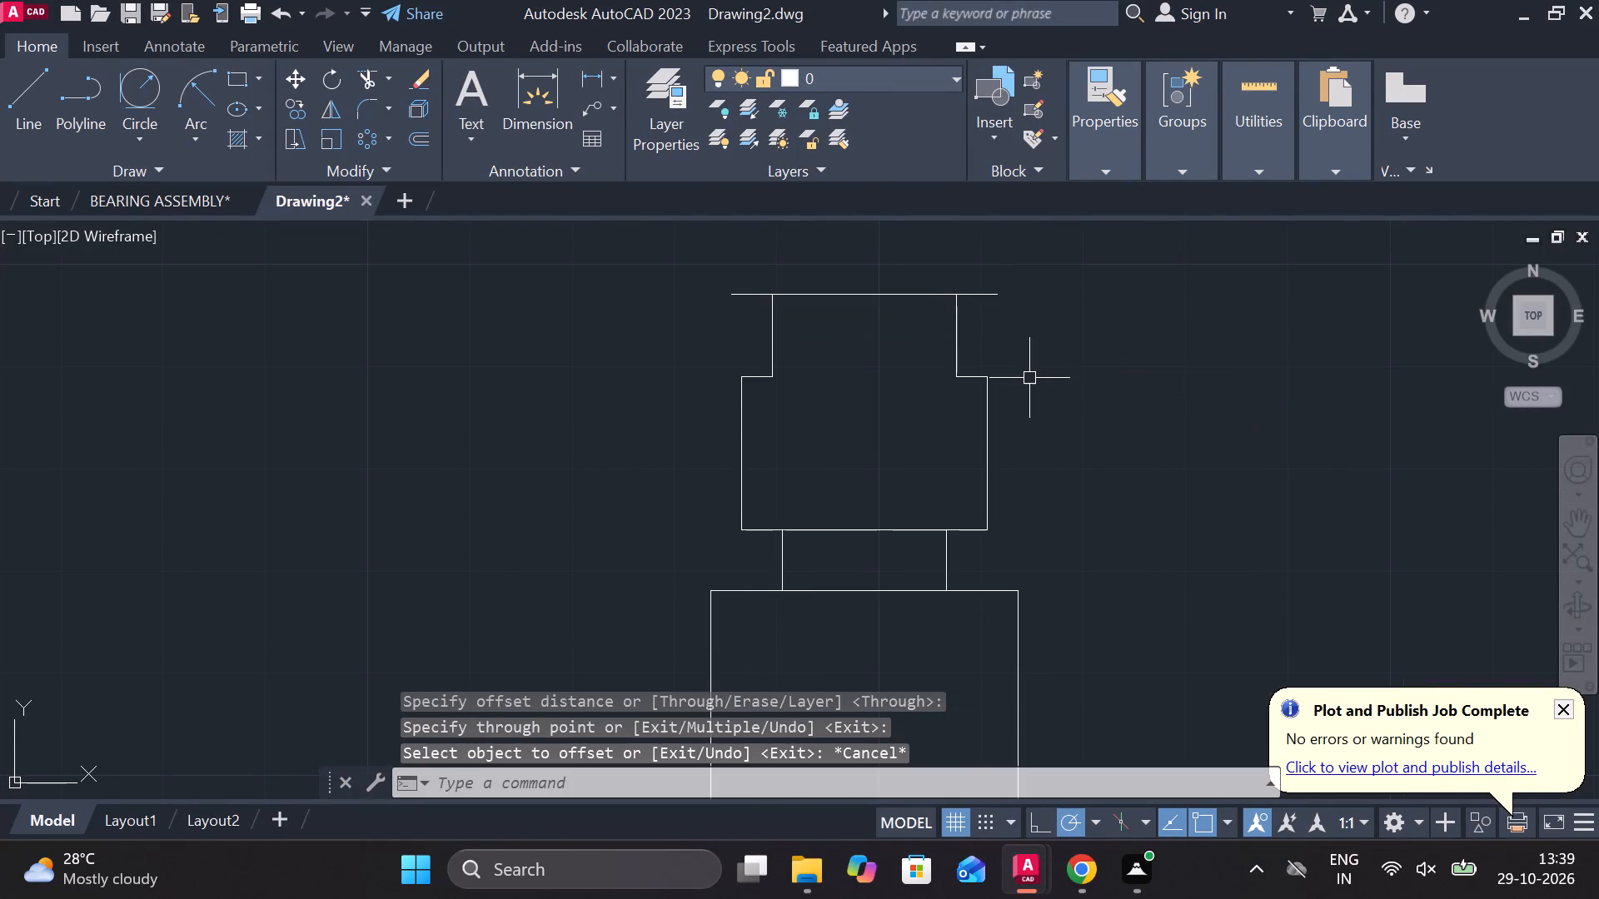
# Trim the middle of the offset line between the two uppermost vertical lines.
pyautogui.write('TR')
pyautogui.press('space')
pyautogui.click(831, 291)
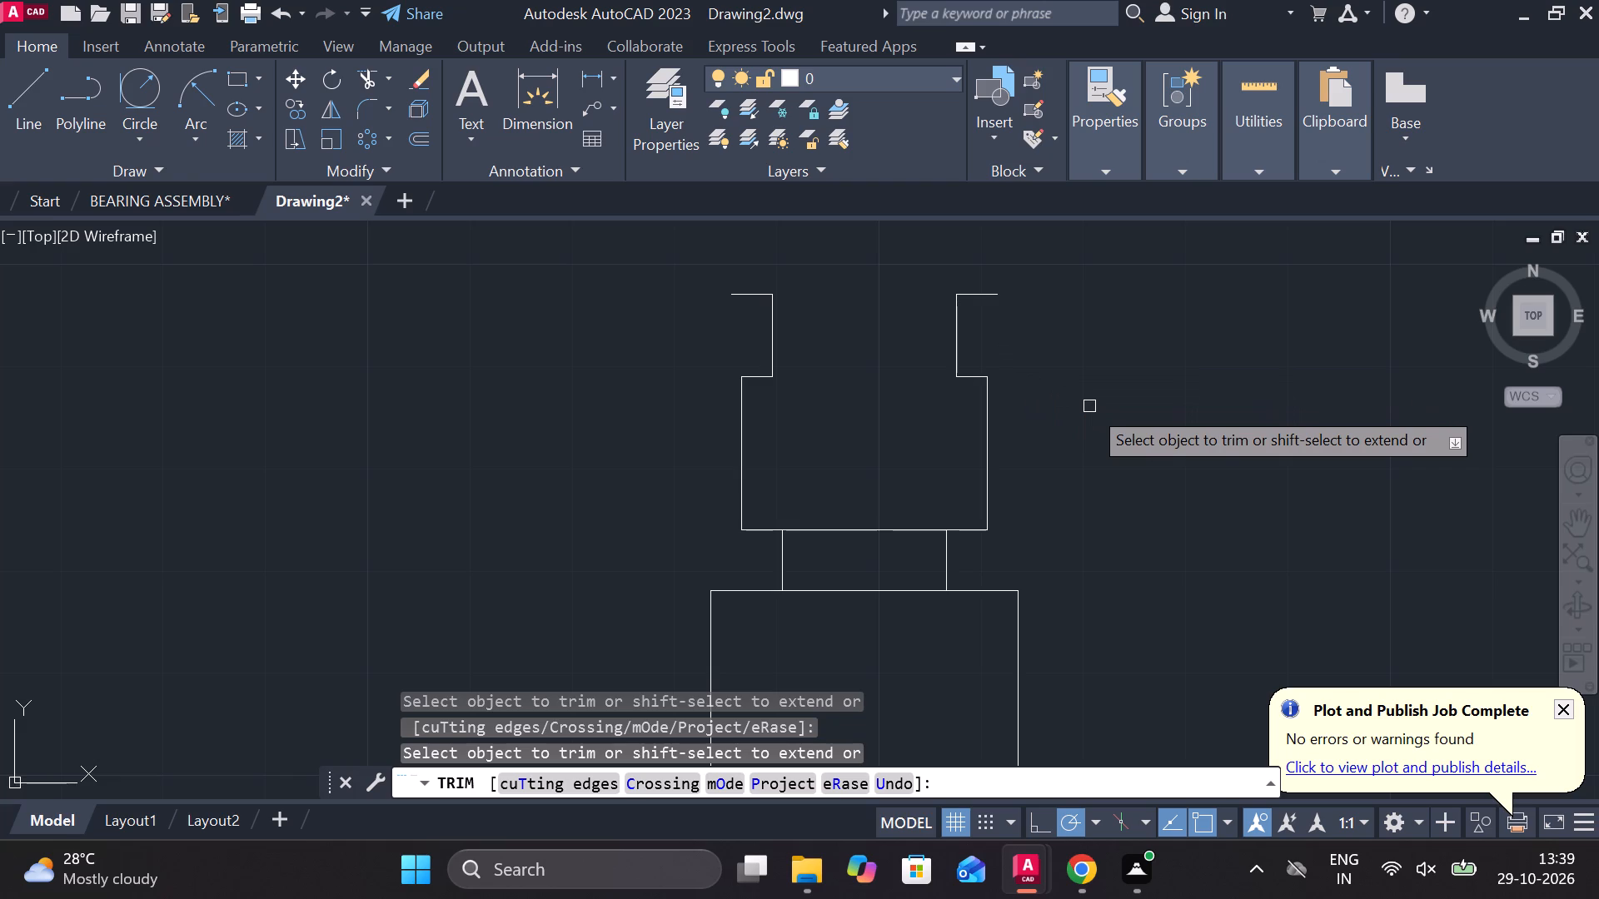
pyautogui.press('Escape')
# Add a vertical centerline between the two vertical sides of the 30-unit square.
pyautogui.scroll(-1, 1089, 406)
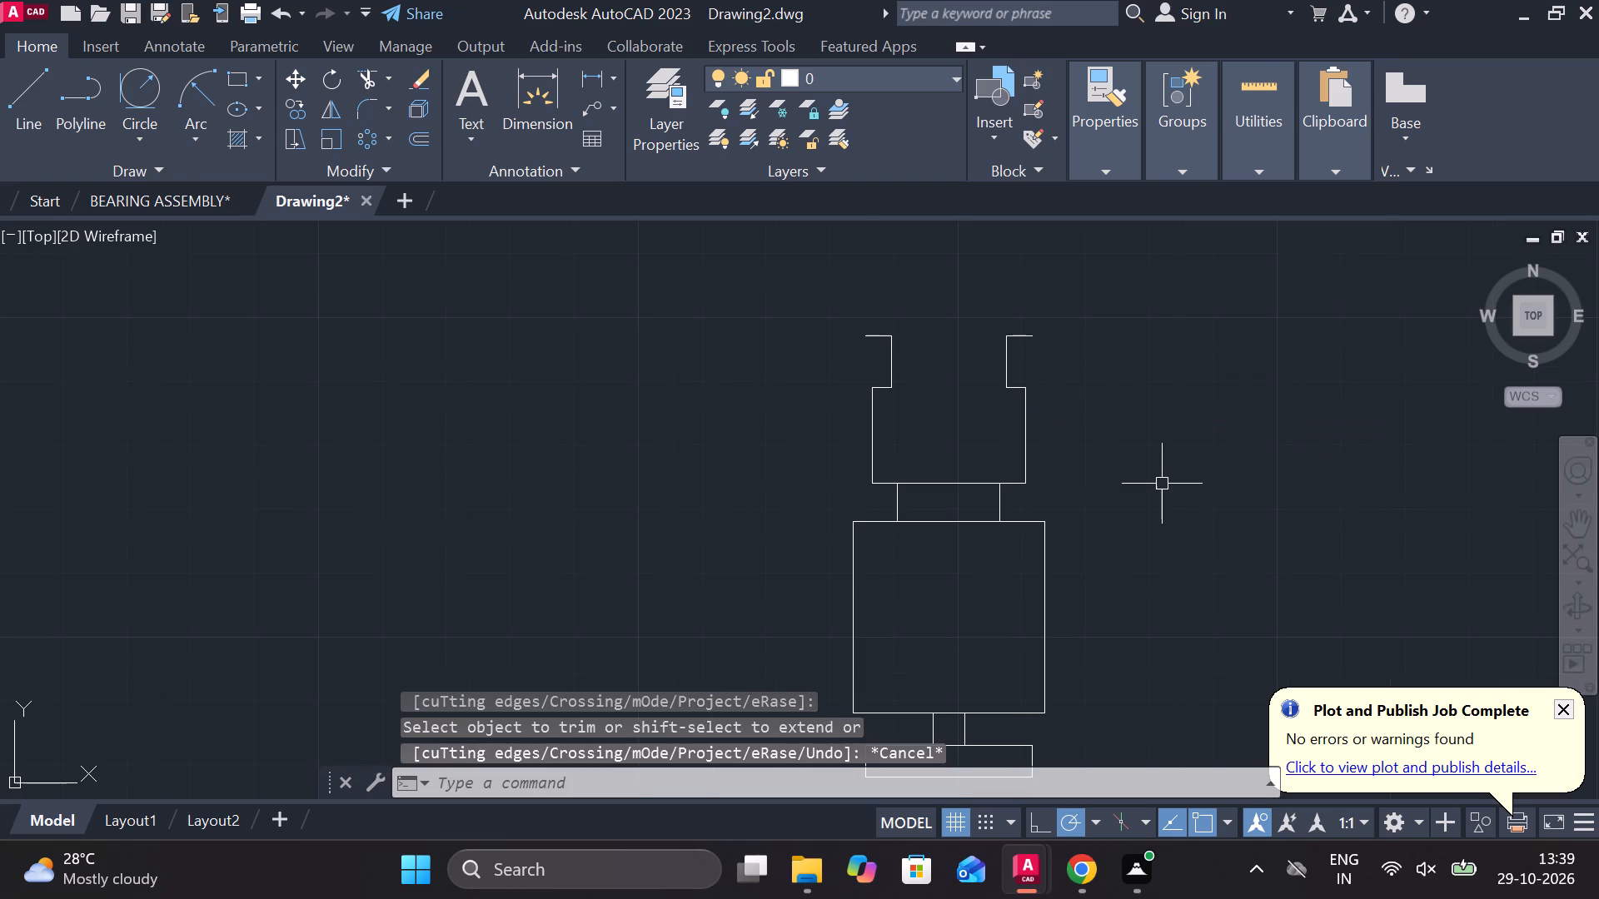
pyautogui.write('CE')
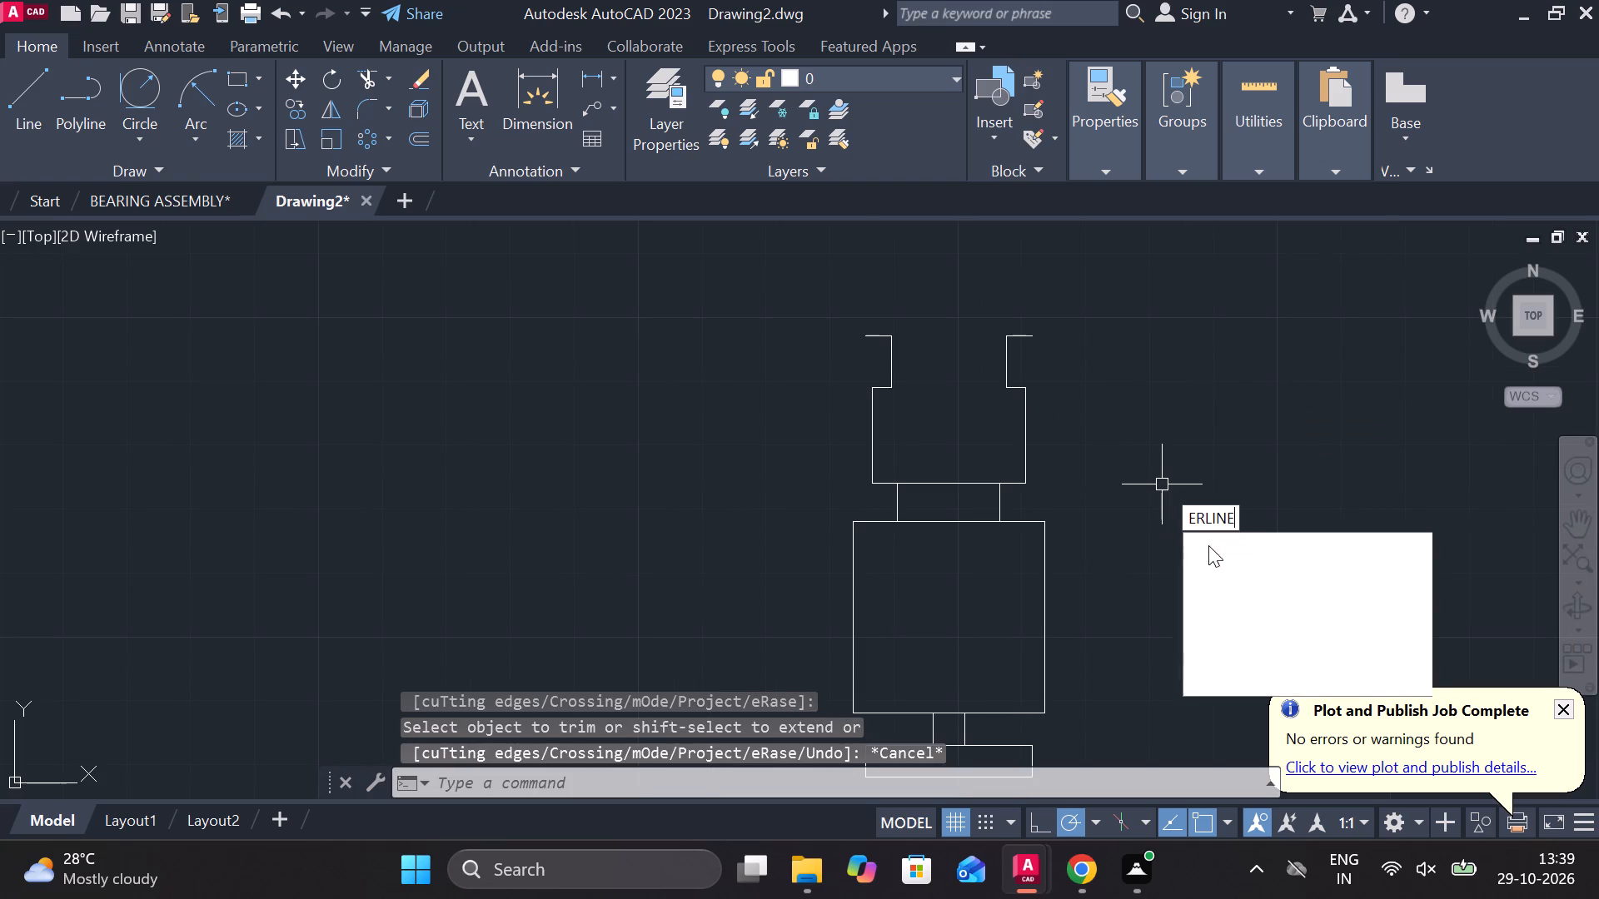
pyautogui.click(1222, 548)
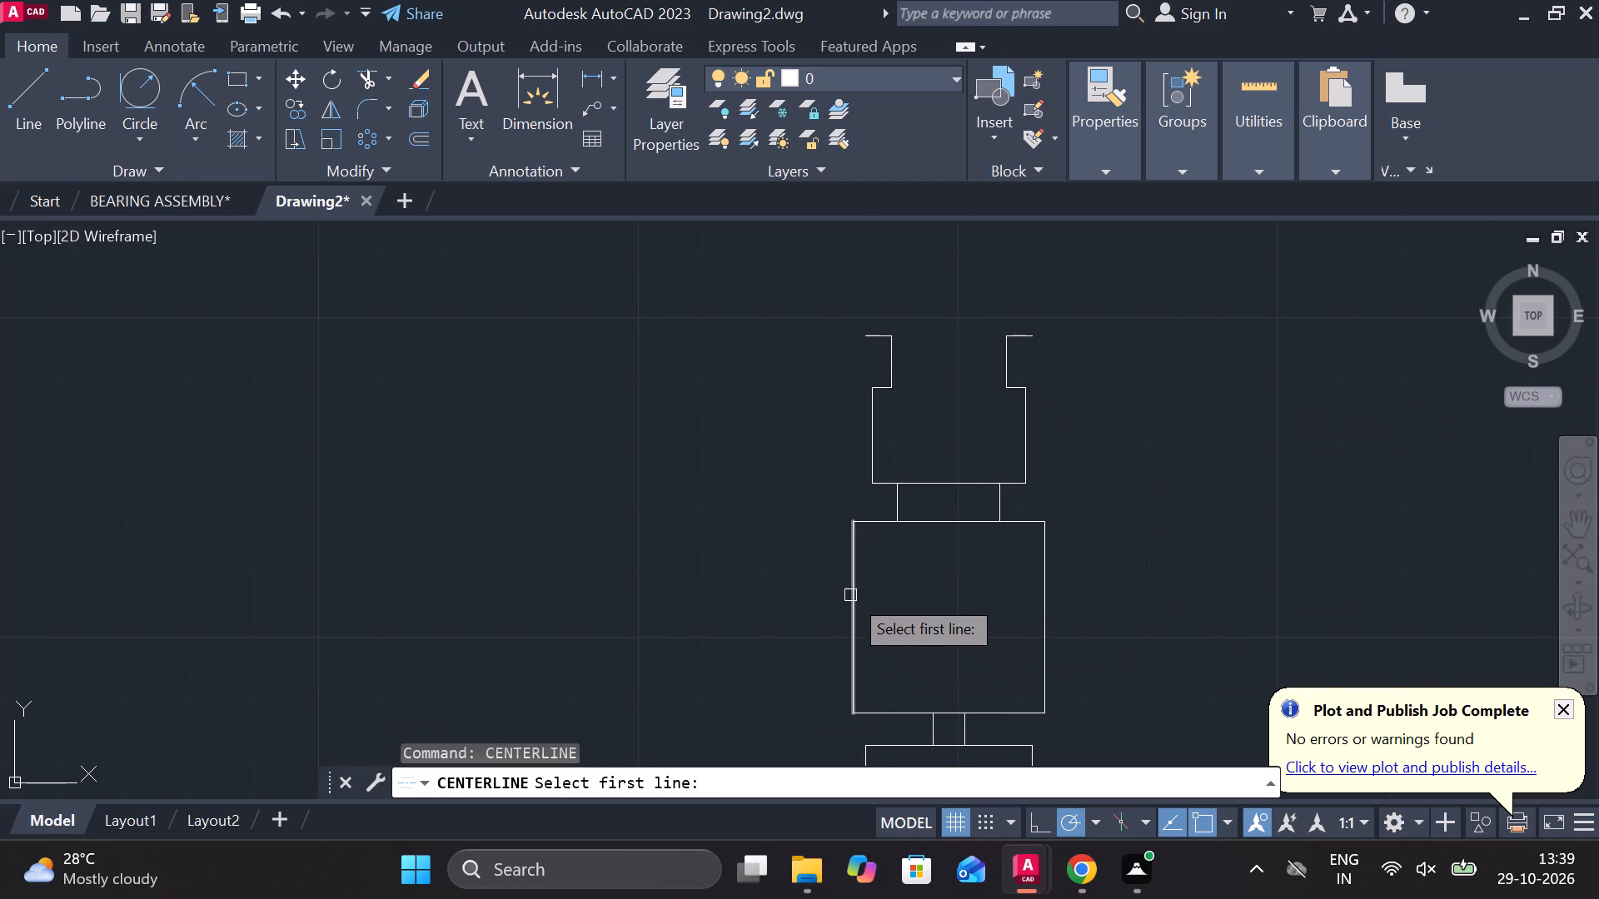
pyautogui.click(850, 595)
pyautogui.click(1045, 582)
# Stretch both ends of the centerline beyond the top and bottom of the whole stepped outline.
pyautogui.moveTo(1094, 584); pyautogui.dragTo(1055, 555, button='middle')
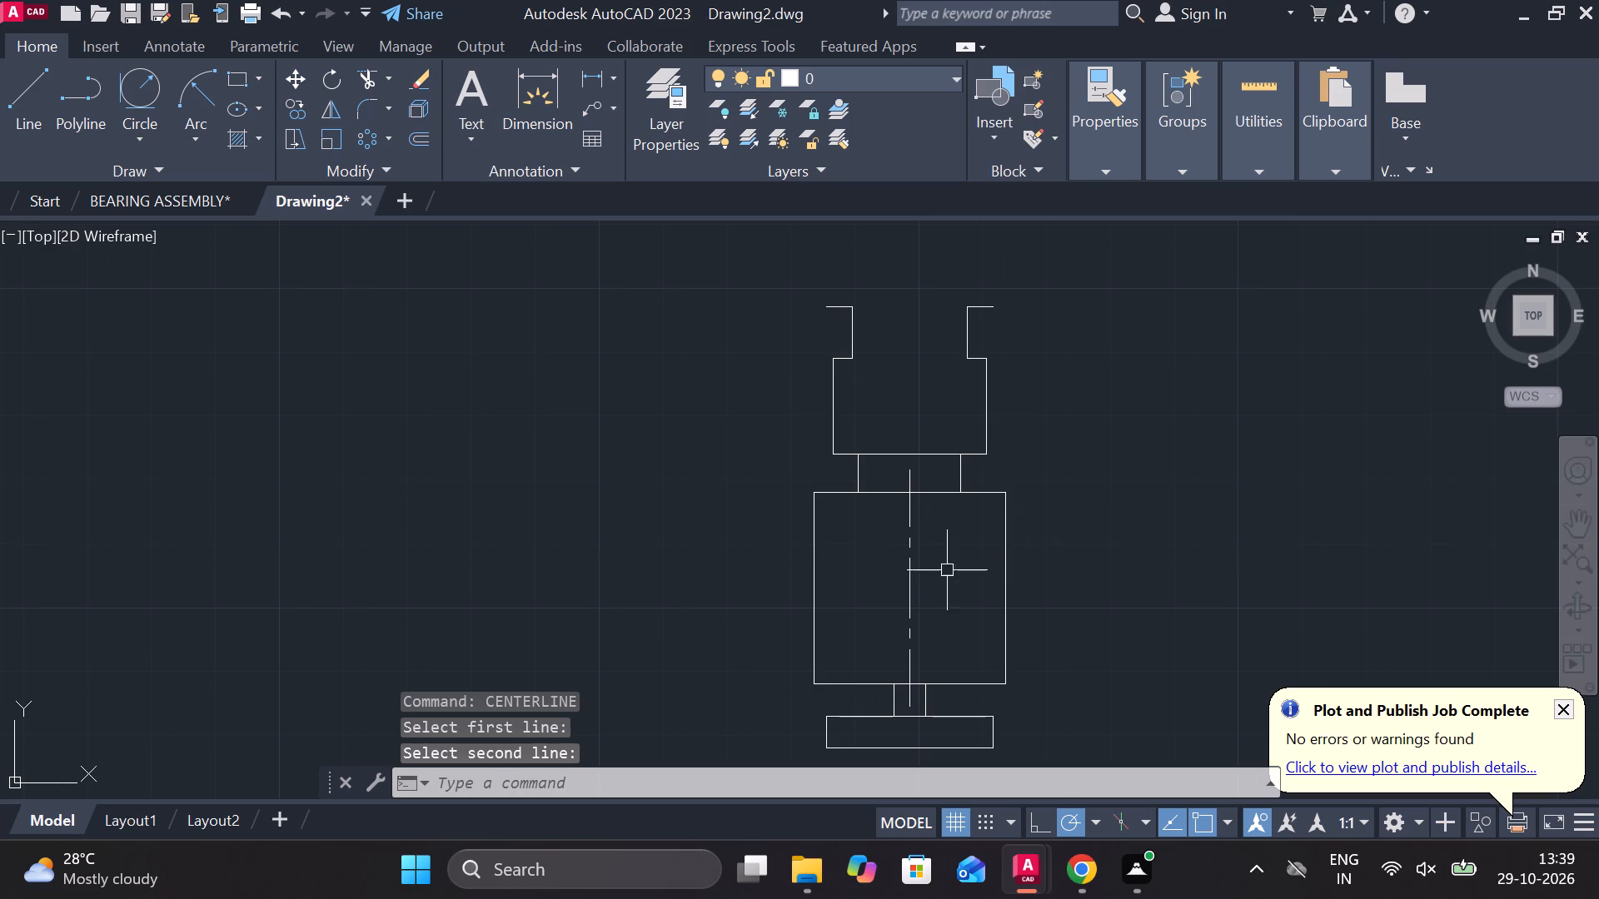
pyautogui.click(911, 524)
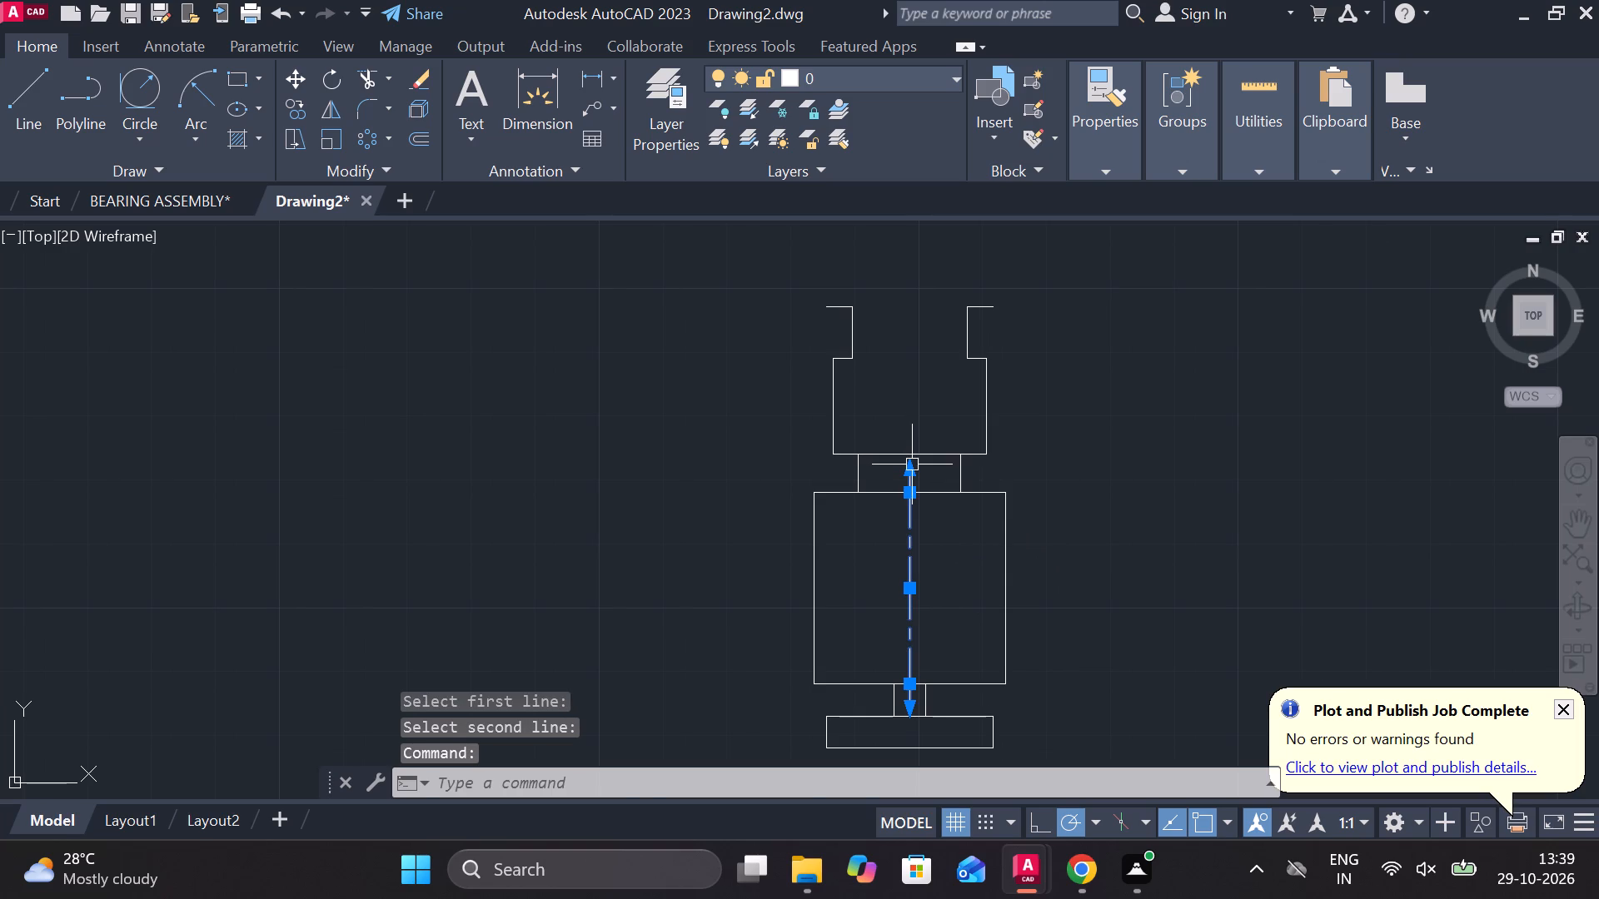
pyautogui.click(912, 468)
pyautogui.click(895, 258)
pyautogui.moveTo(1013, 607); pyautogui.dragTo(967, 491, button='middle')
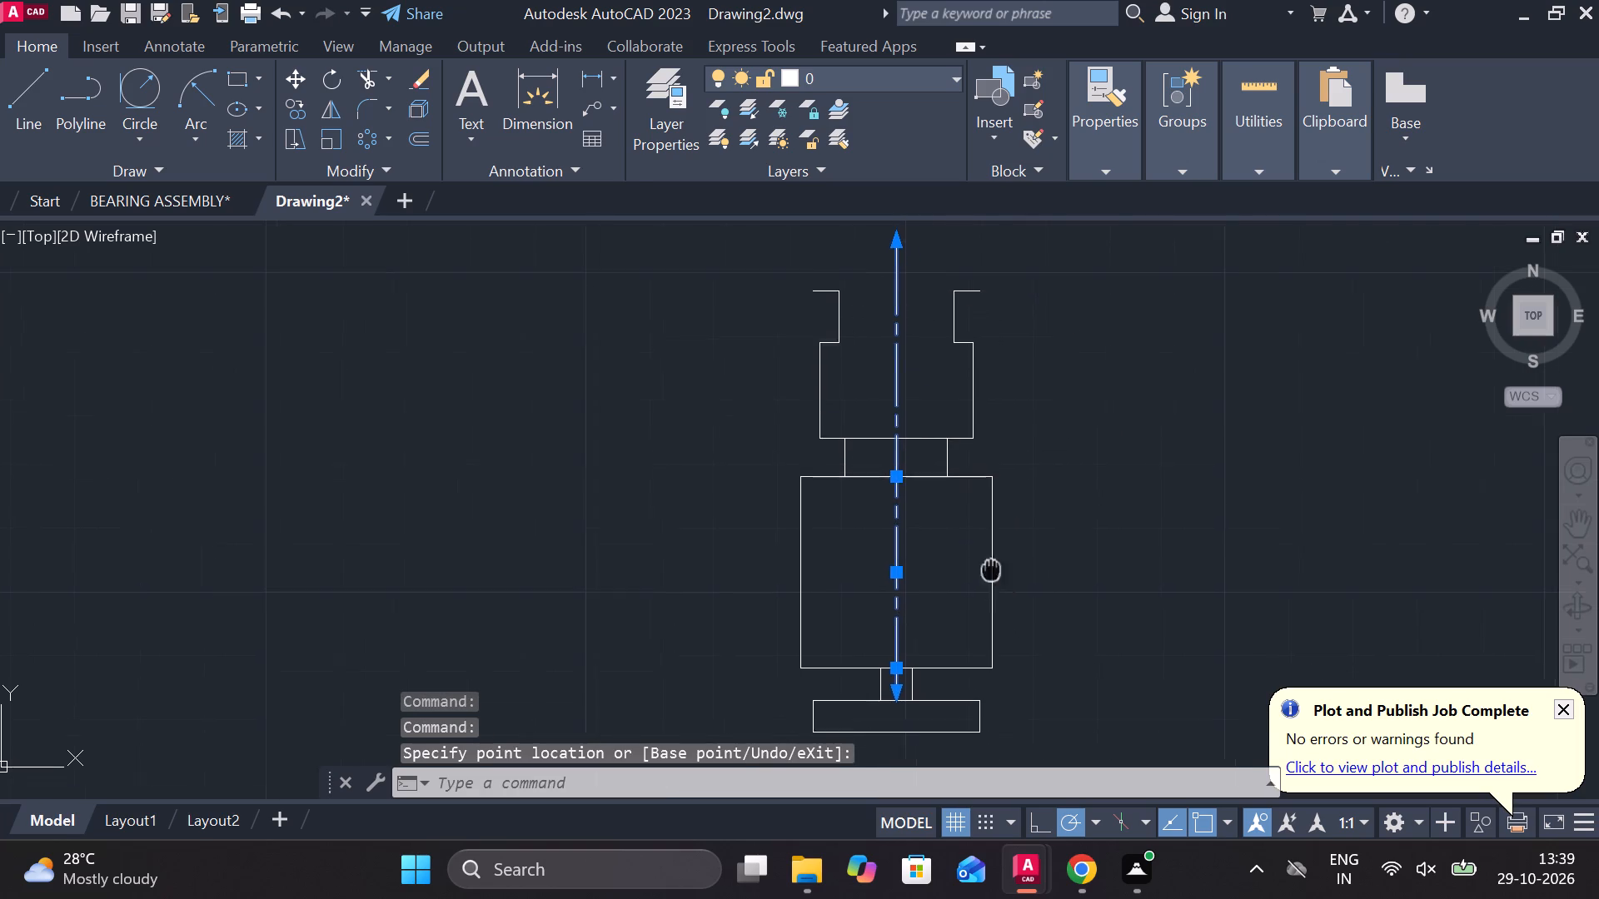
pyautogui.moveTo(967, 491); pyautogui.dragTo(949, 379, button='middle')
pyautogui.click(846, 481)
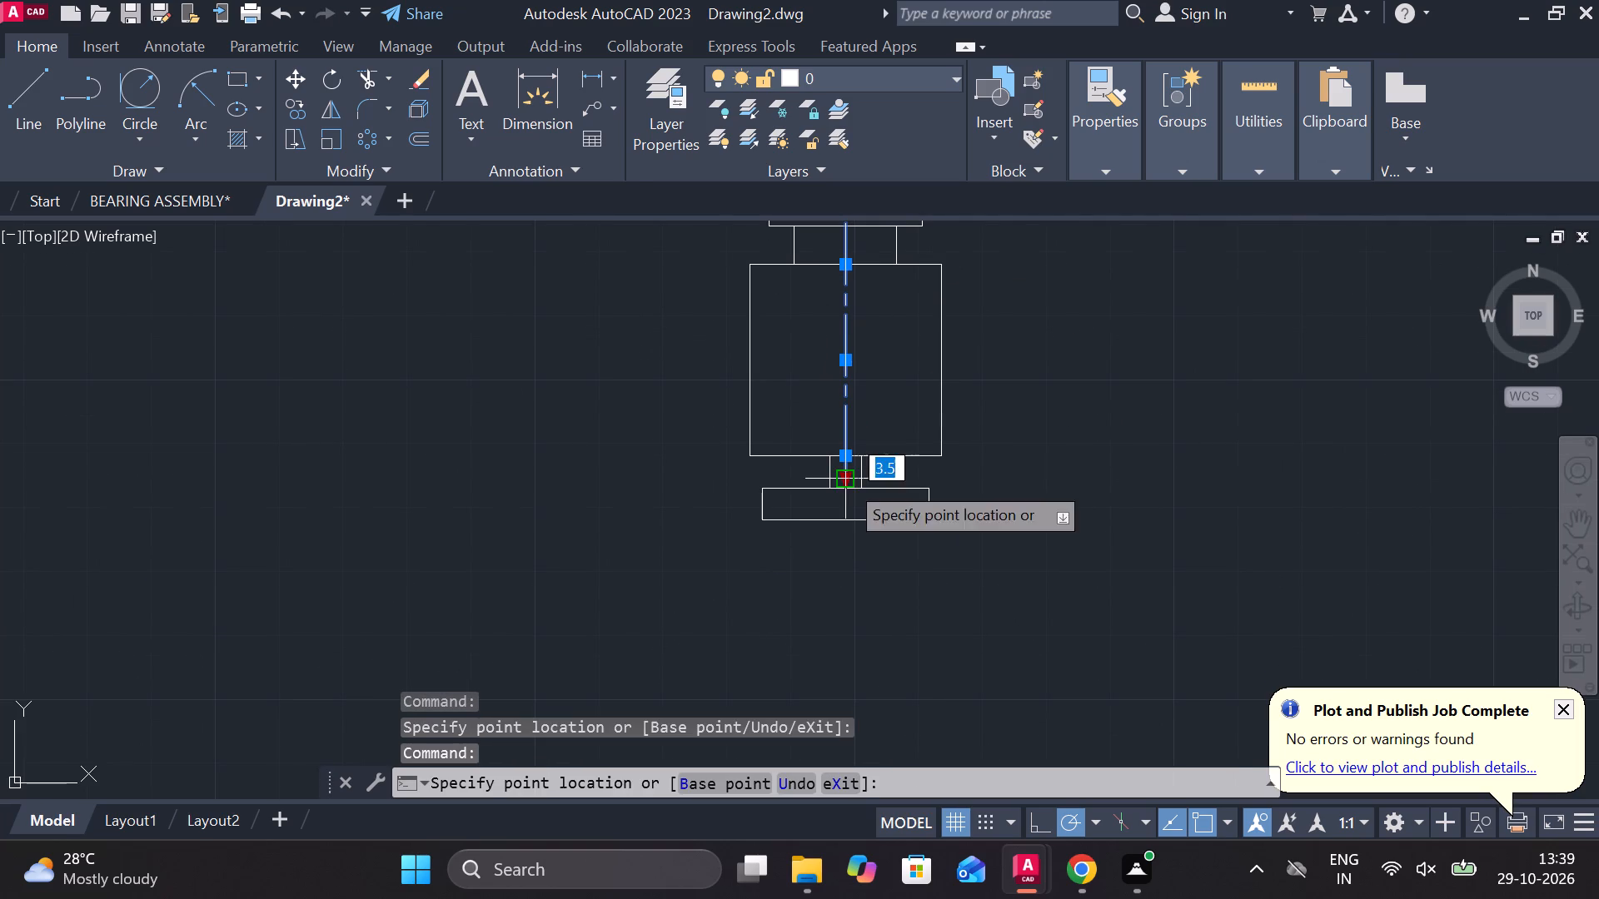
pyautogui.click(854, 714)
pyautogui.press('Escape')
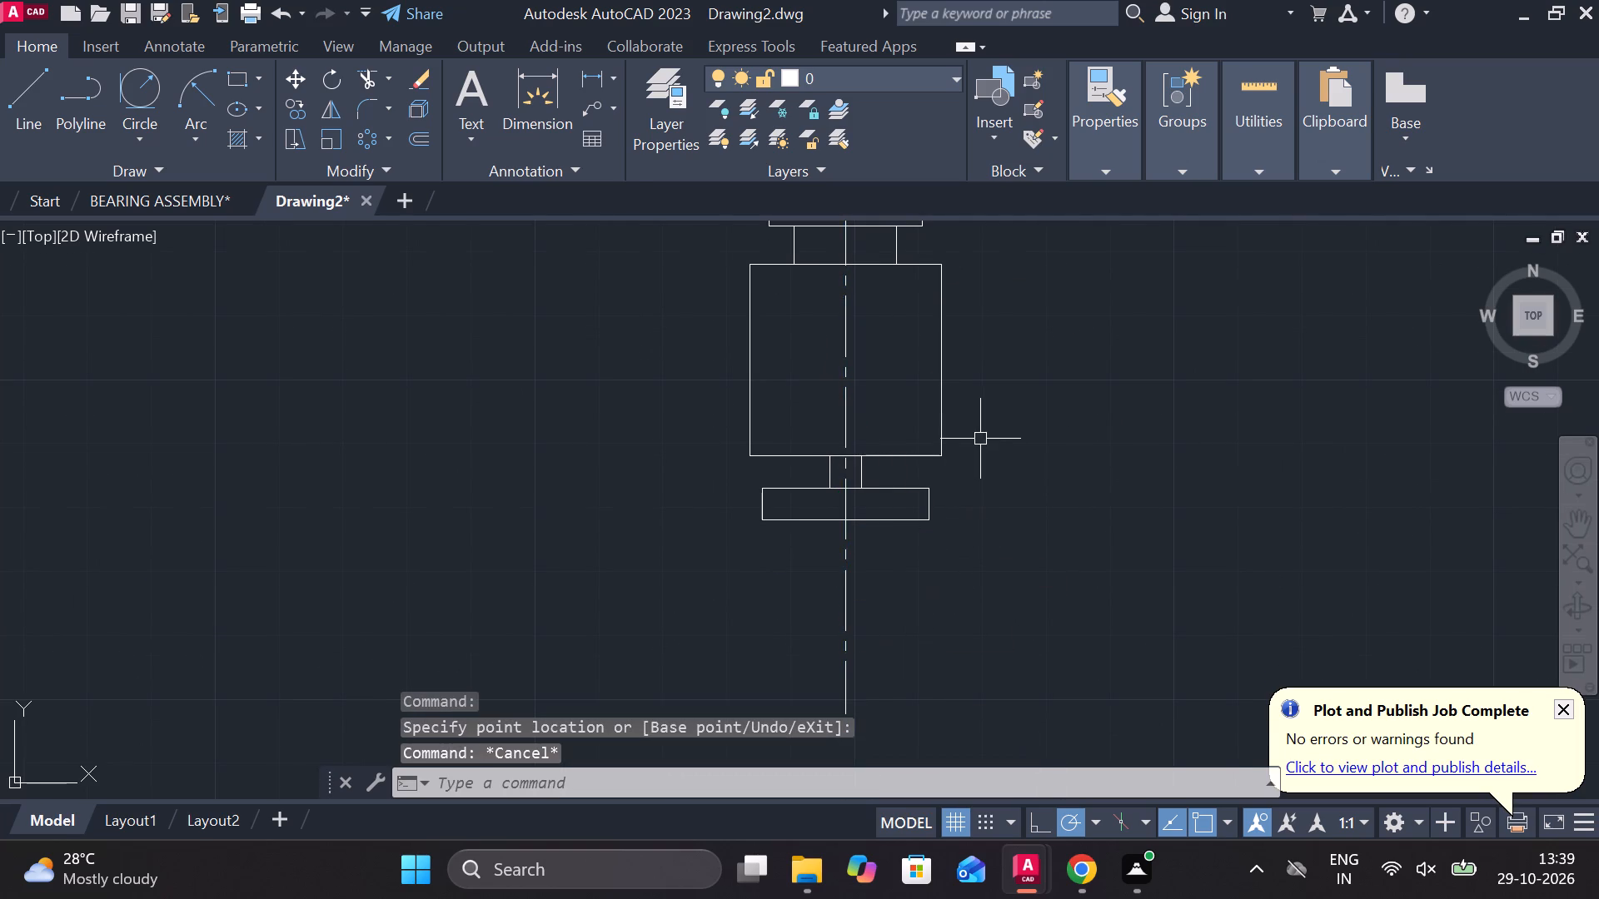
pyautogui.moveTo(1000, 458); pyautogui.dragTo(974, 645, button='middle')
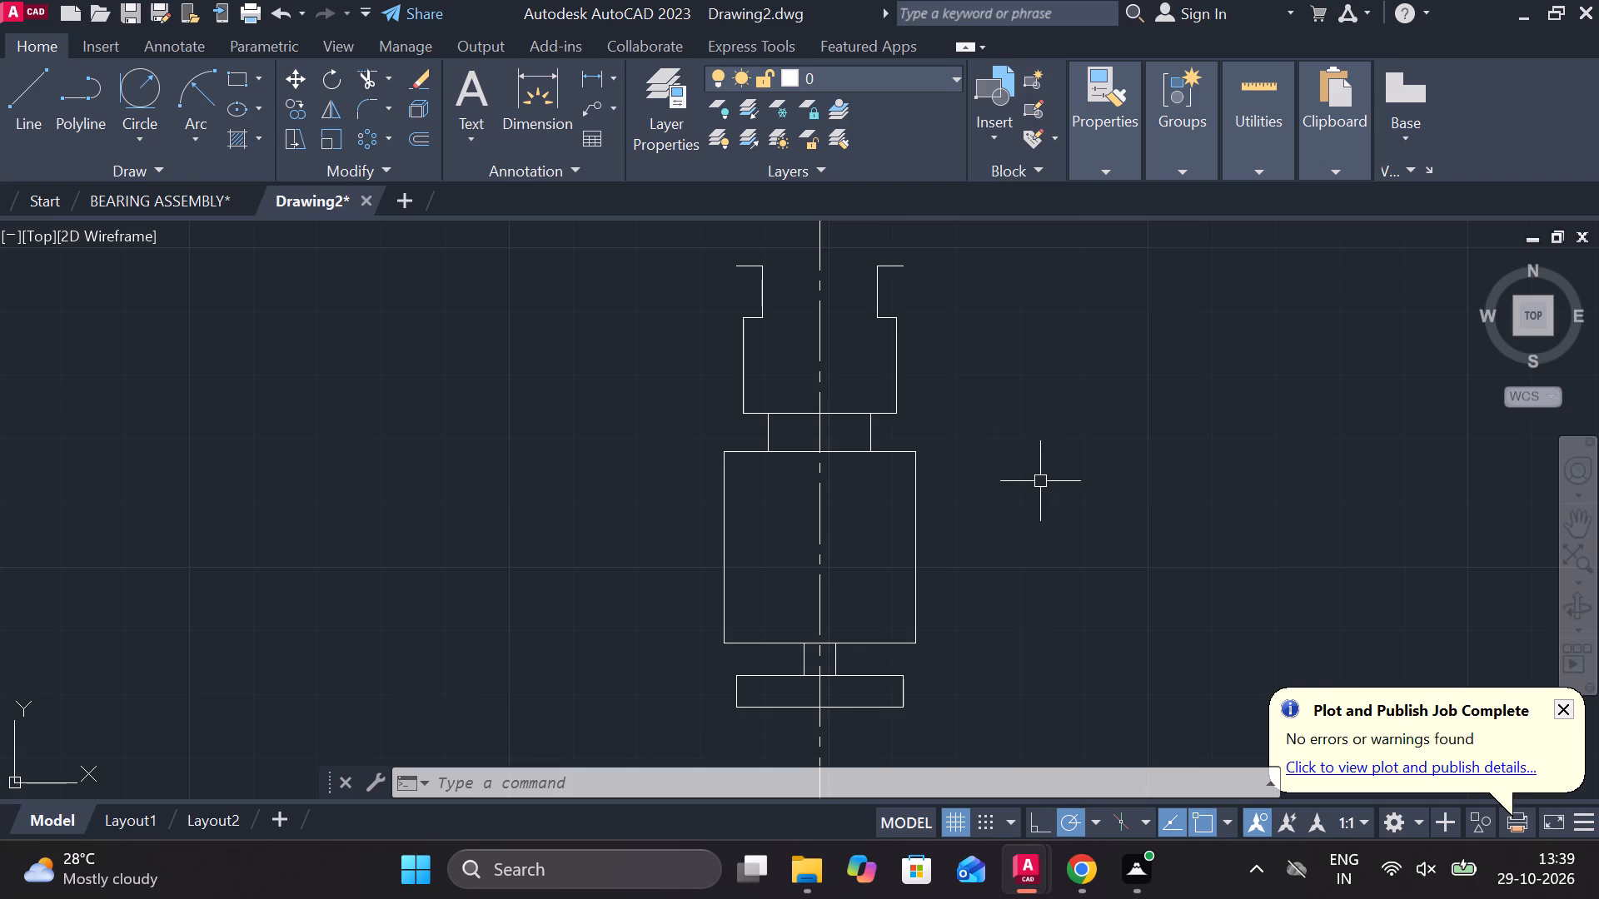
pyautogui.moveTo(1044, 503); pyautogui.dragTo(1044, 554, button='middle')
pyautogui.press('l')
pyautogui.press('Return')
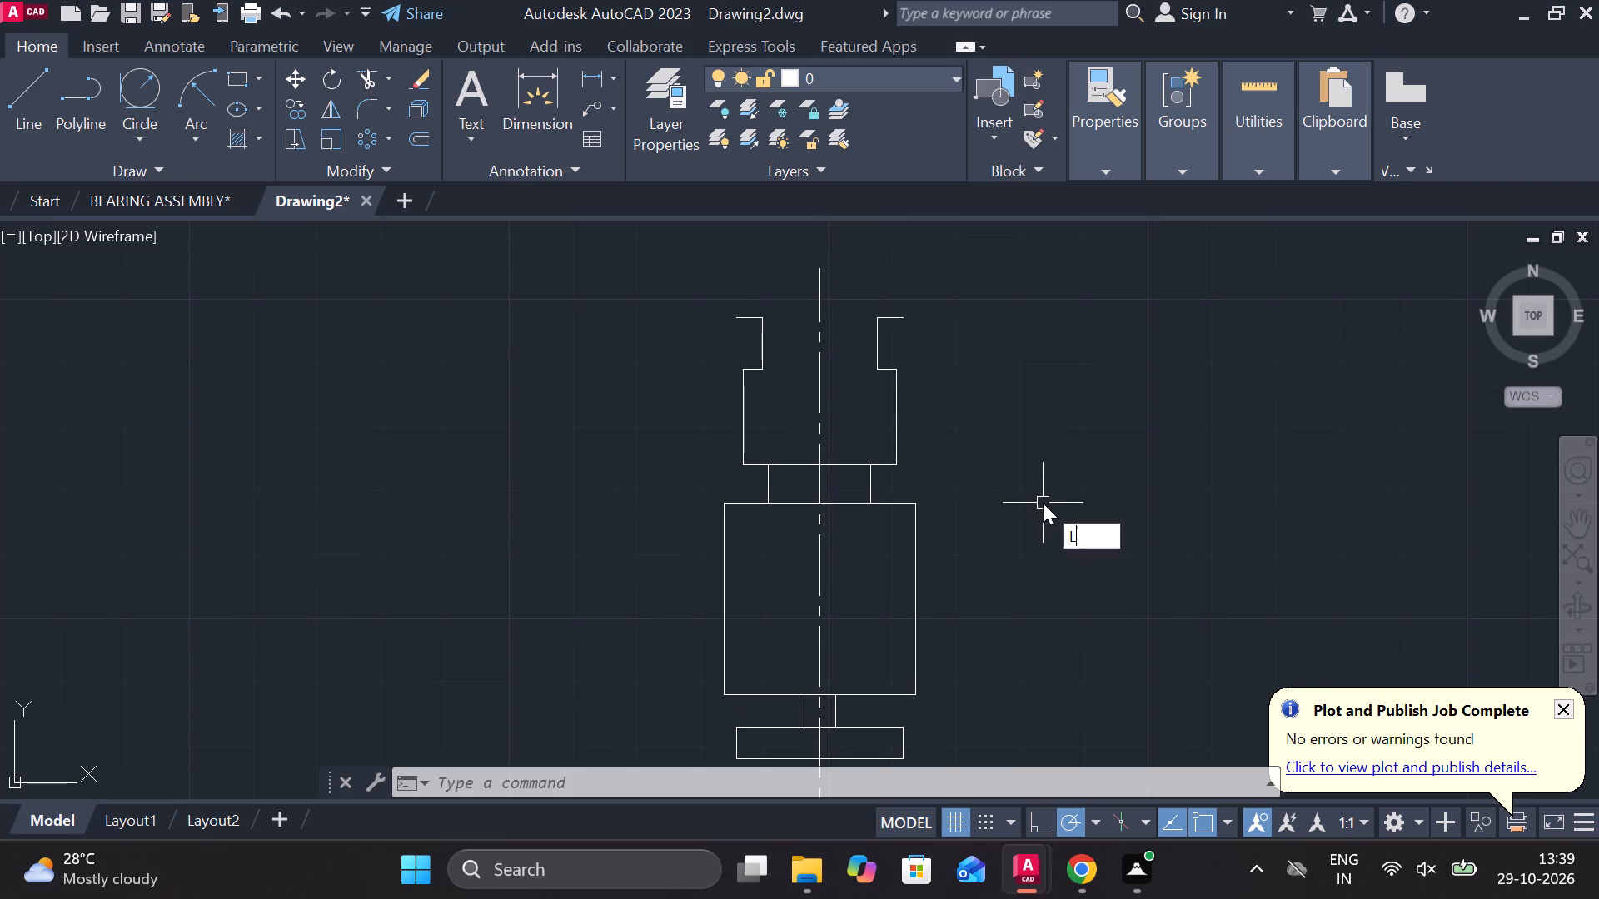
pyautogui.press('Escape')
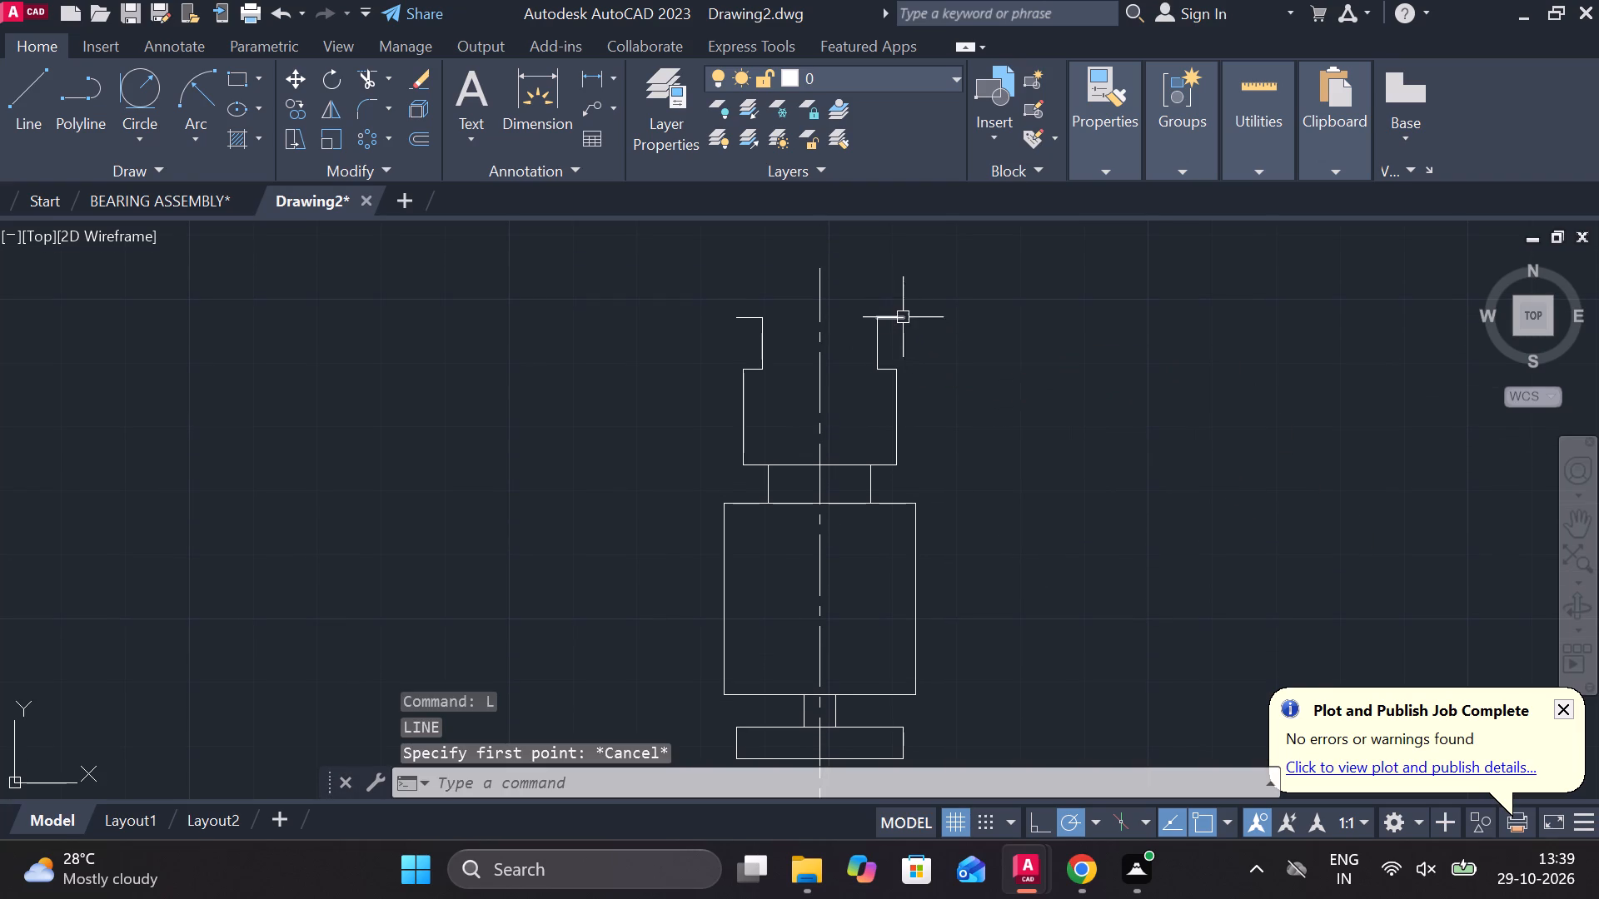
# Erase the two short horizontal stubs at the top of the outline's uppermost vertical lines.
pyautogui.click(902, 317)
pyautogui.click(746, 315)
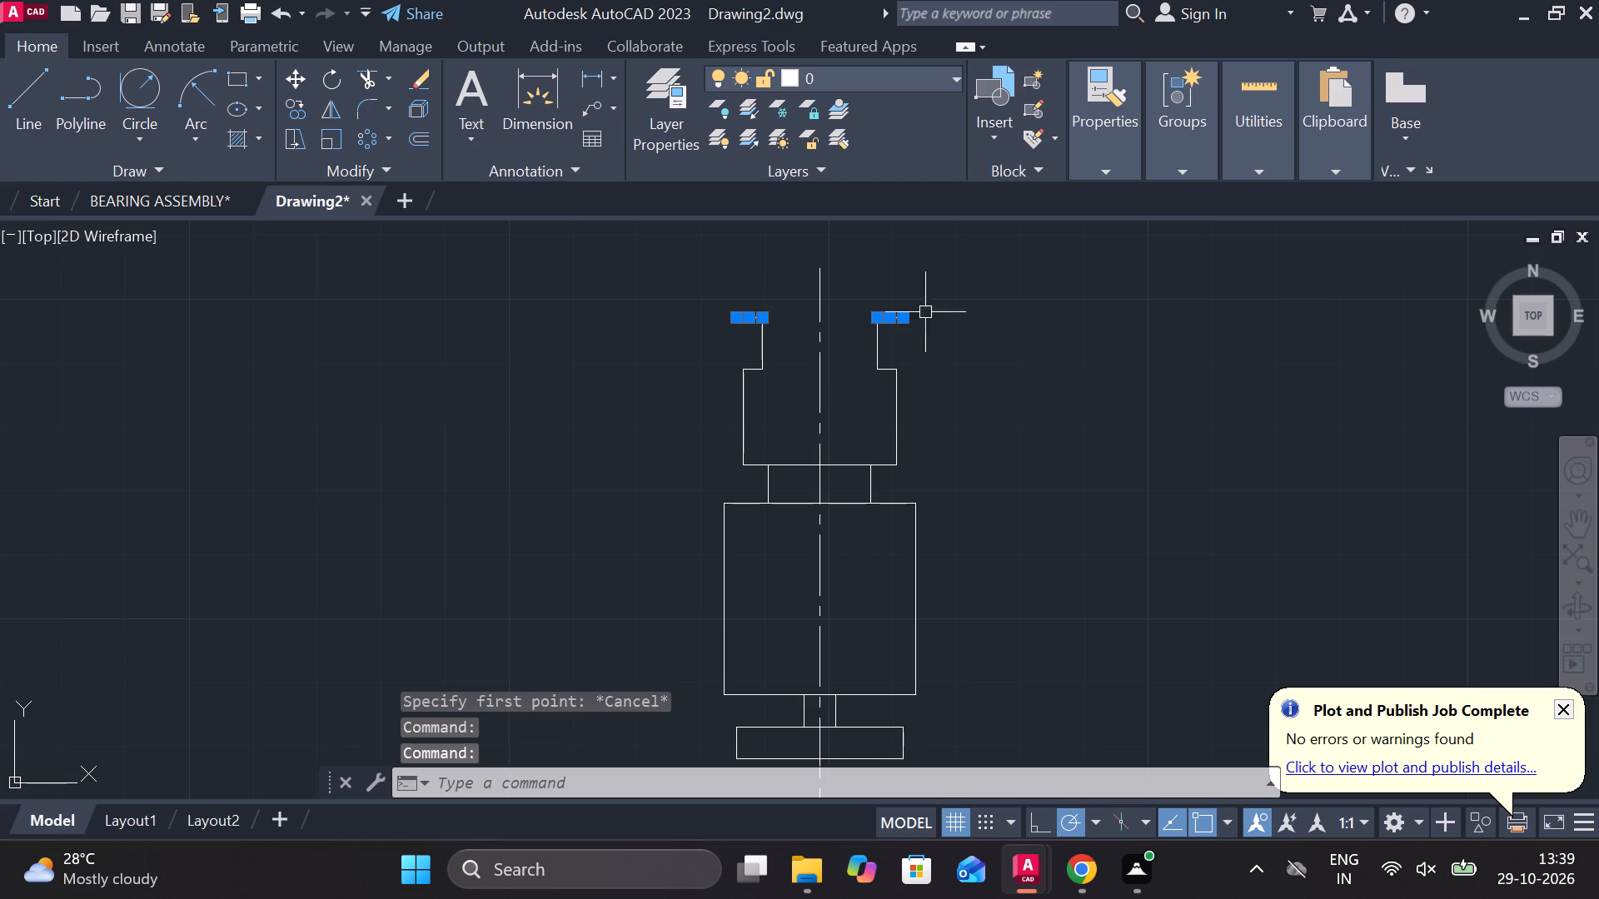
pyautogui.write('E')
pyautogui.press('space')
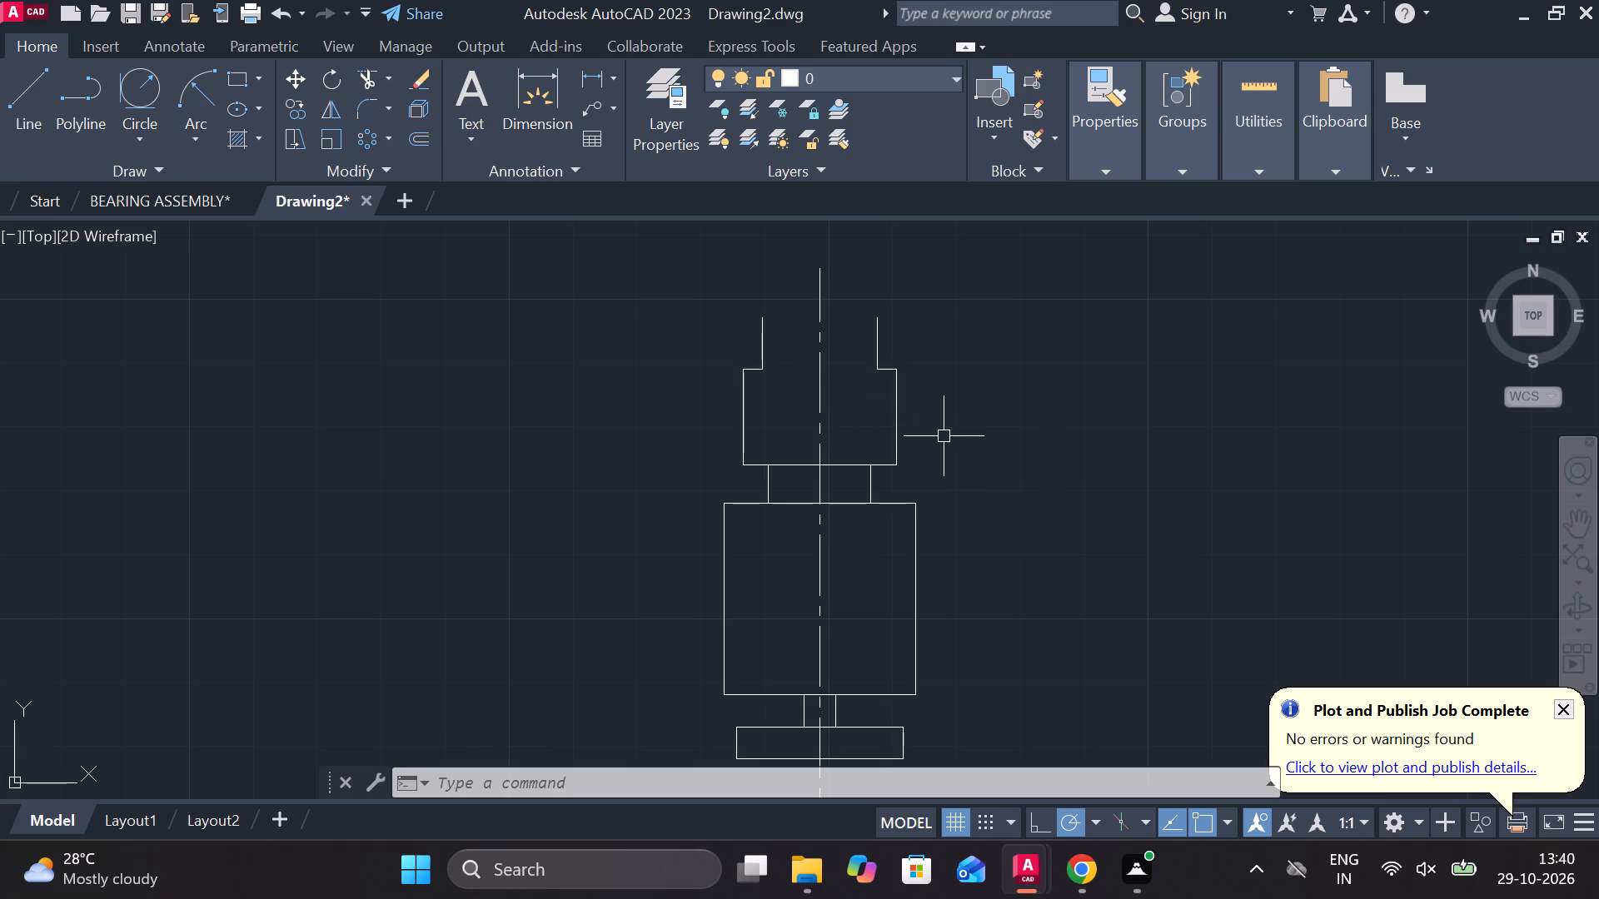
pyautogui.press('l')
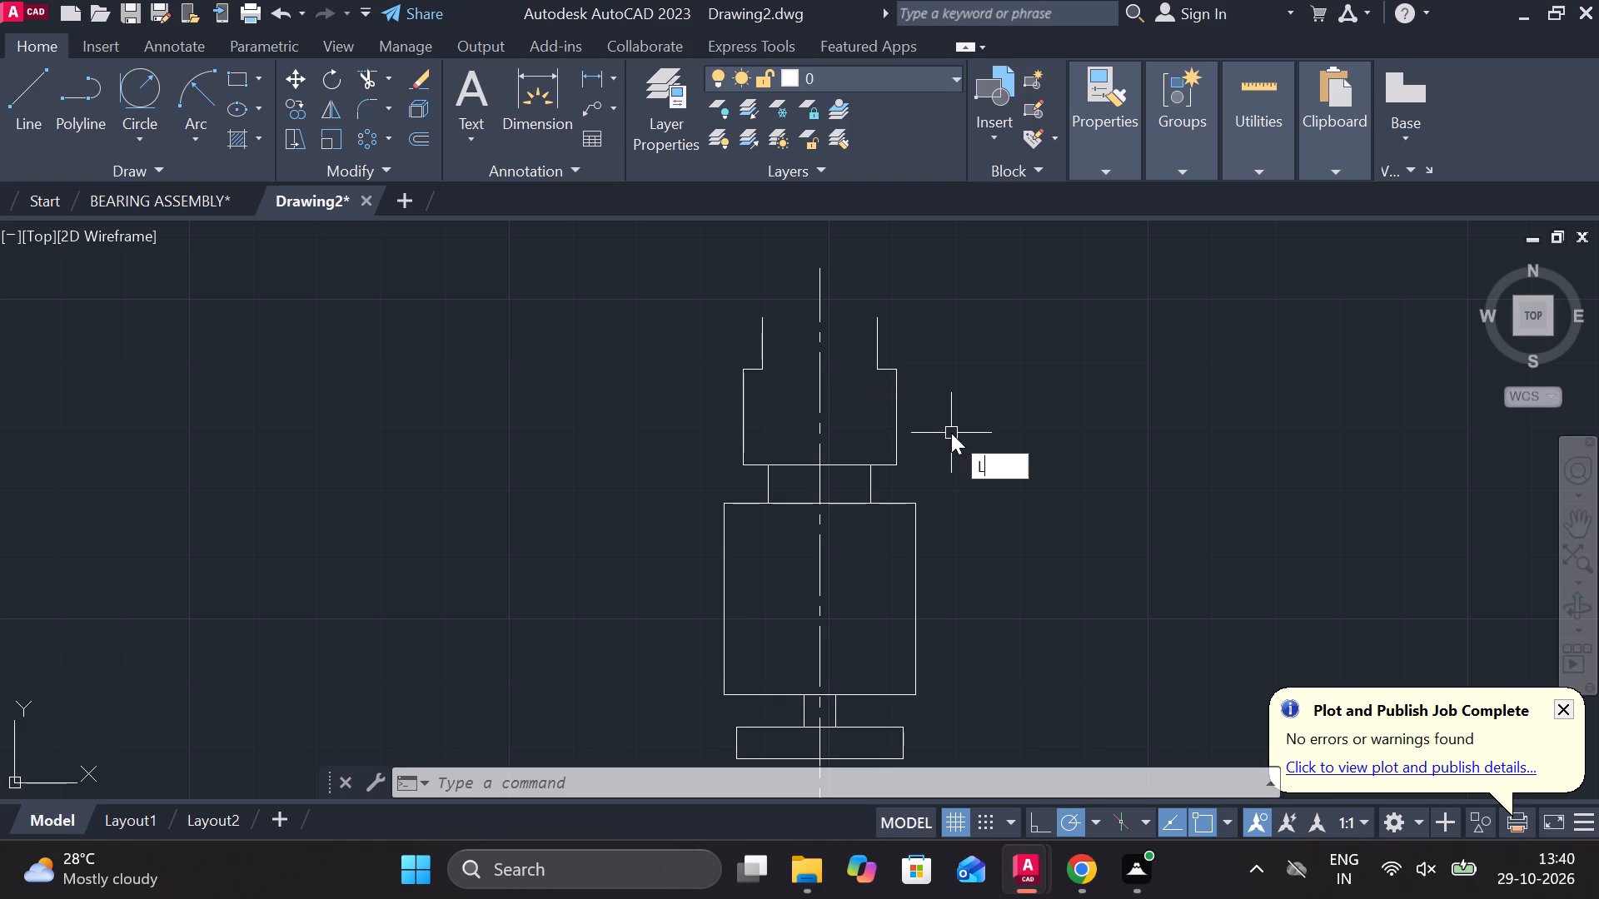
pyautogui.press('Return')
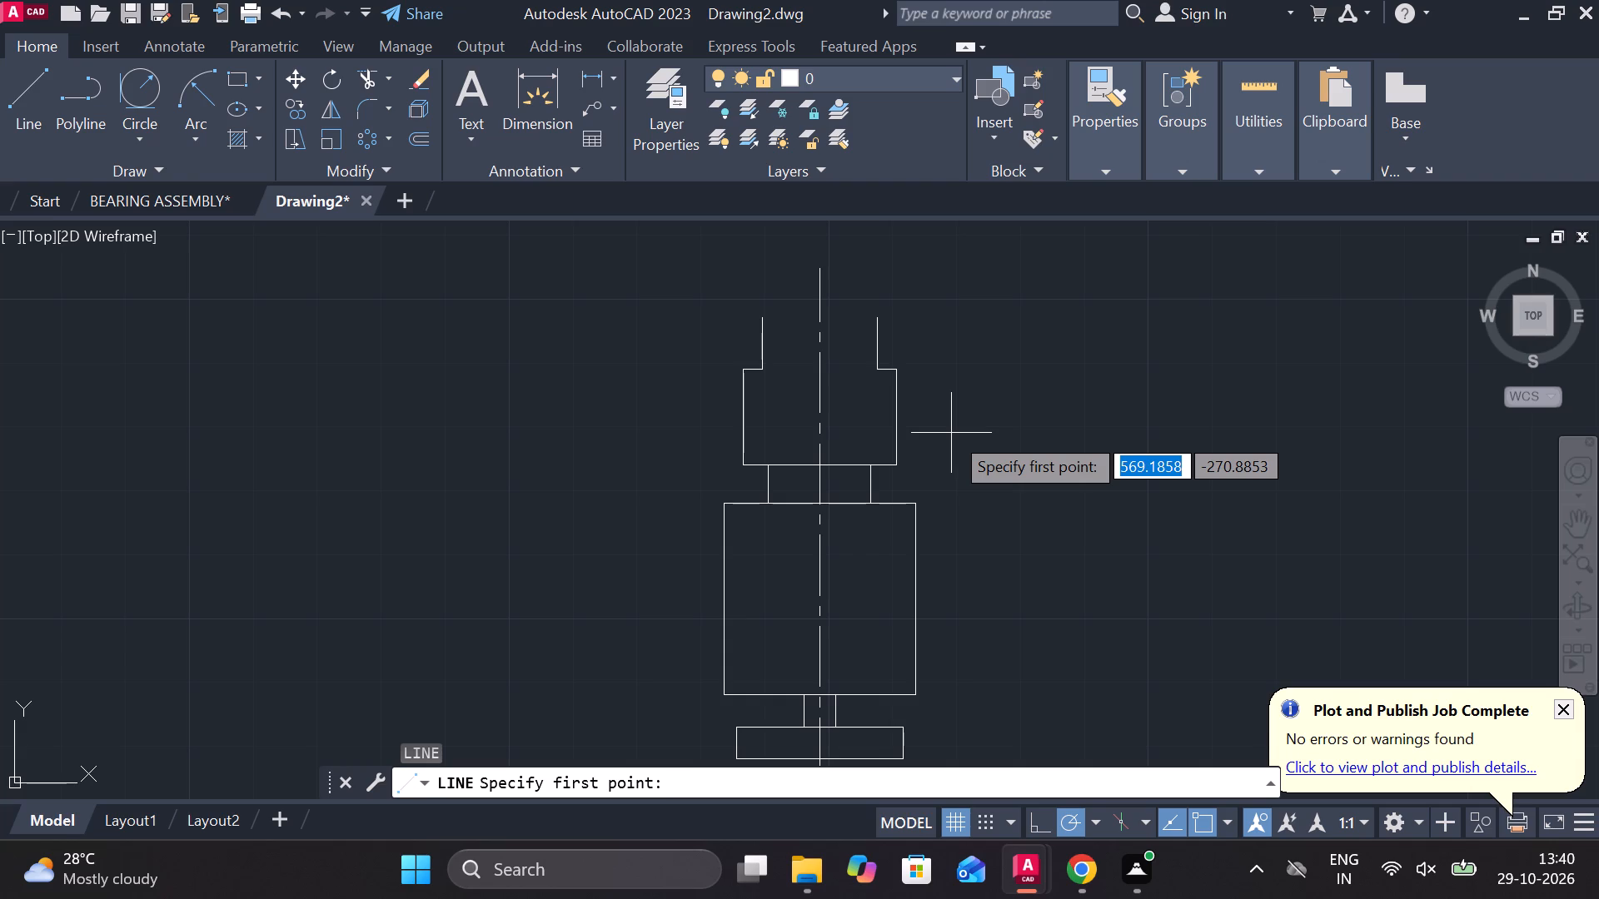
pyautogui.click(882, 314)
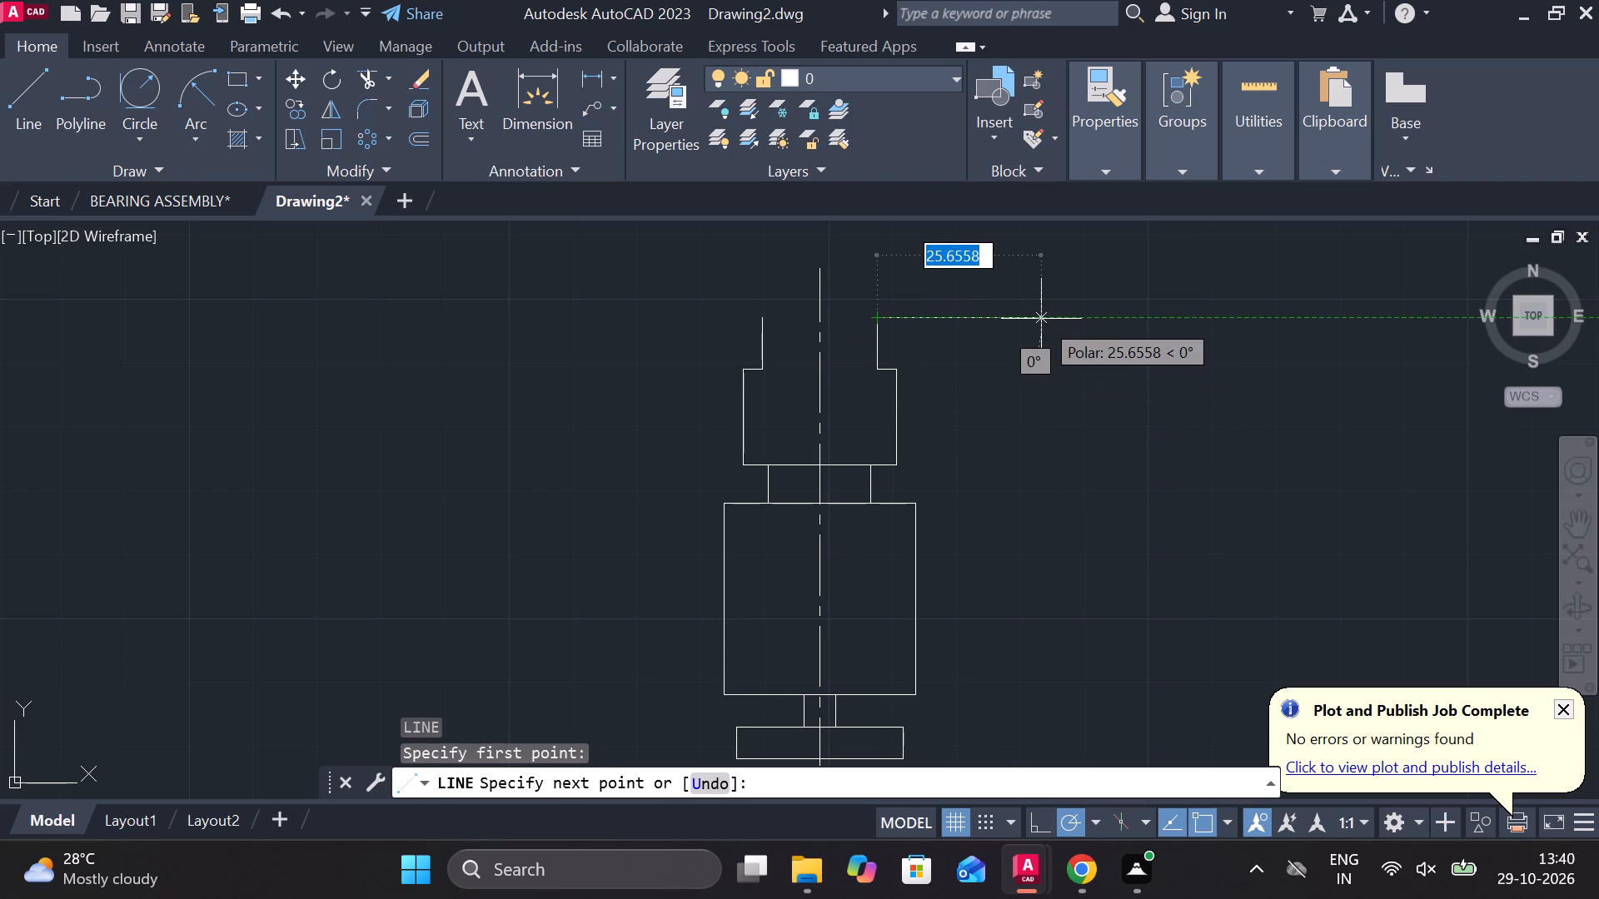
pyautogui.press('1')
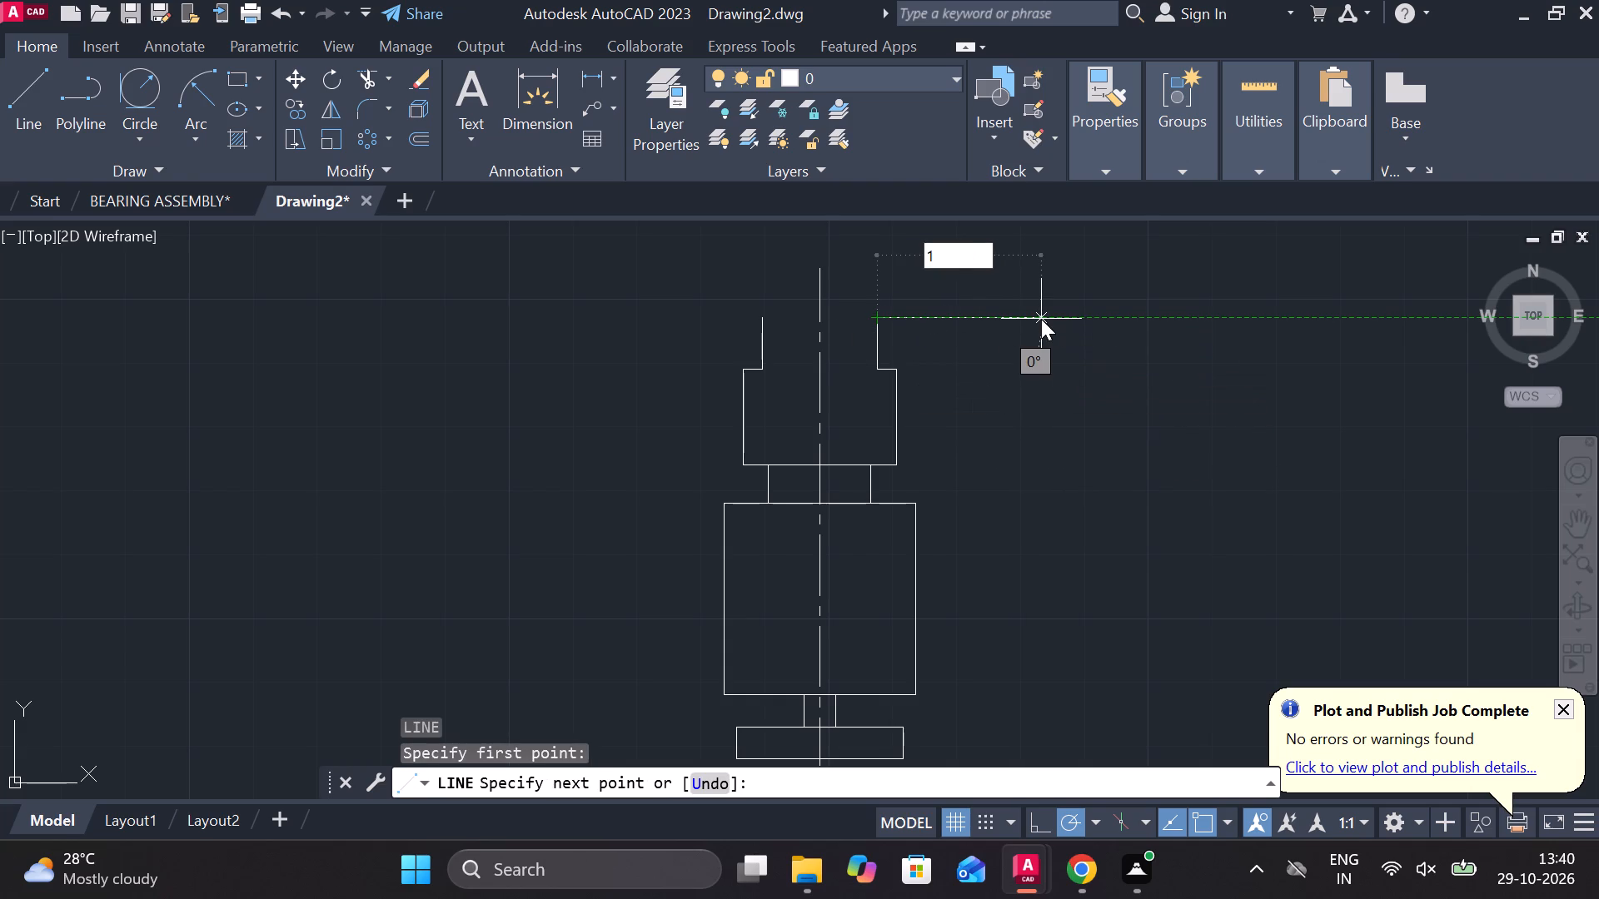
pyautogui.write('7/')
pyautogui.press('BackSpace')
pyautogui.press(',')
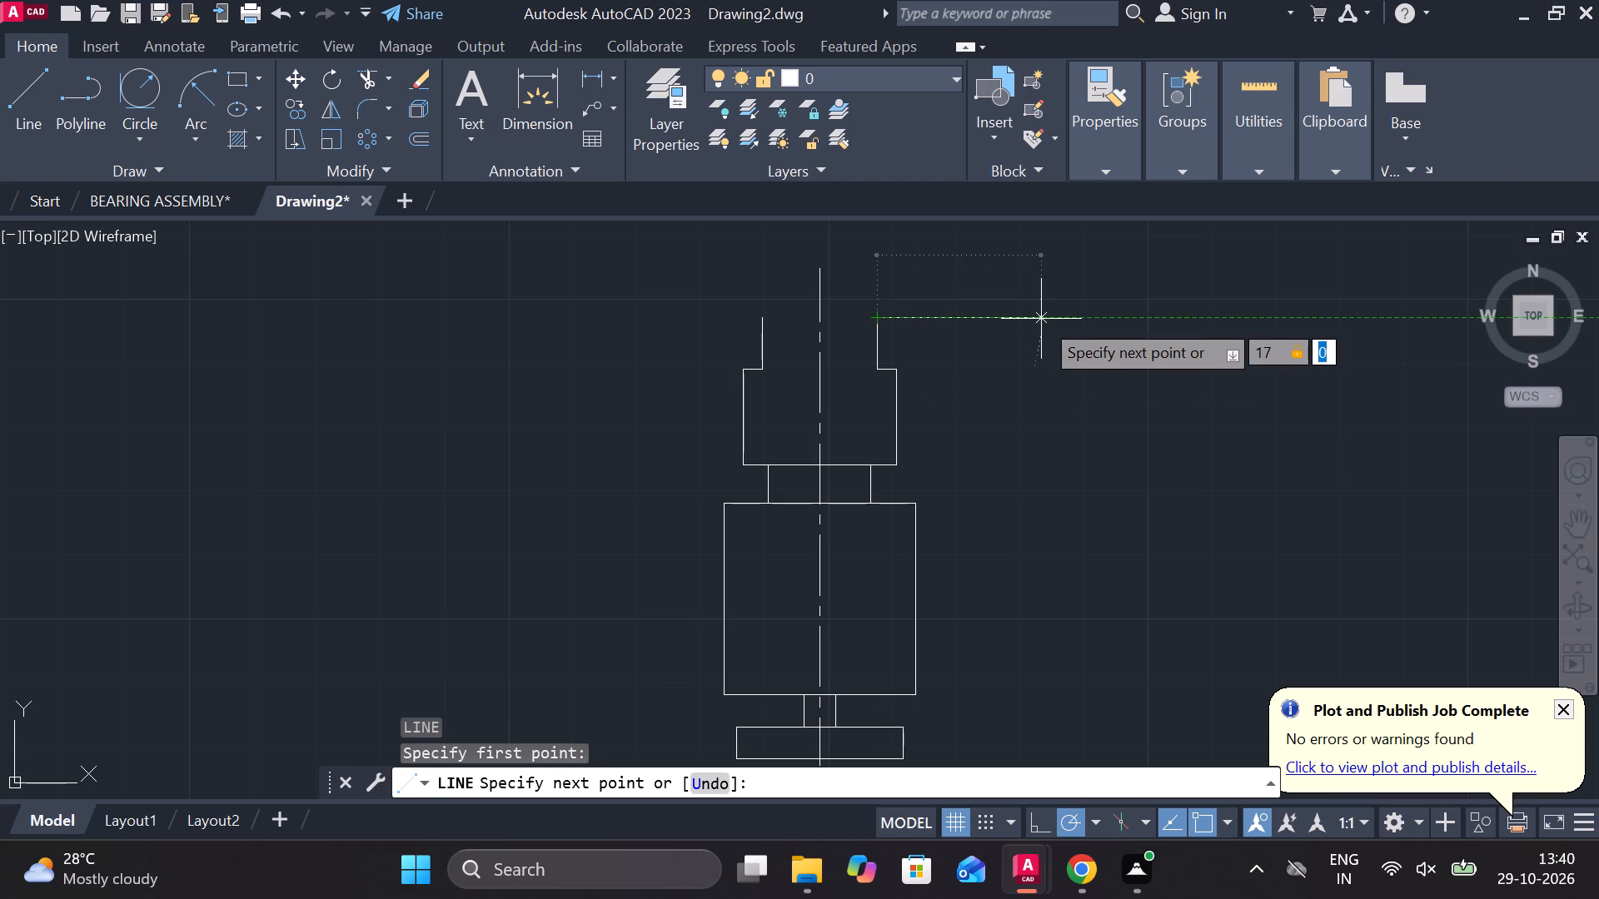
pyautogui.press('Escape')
# Draw a 17.5-unit horizontal line outward from the top end of the outline's upper right vertical line.
pyautogui.press('l')
pyautogui.press('Return')
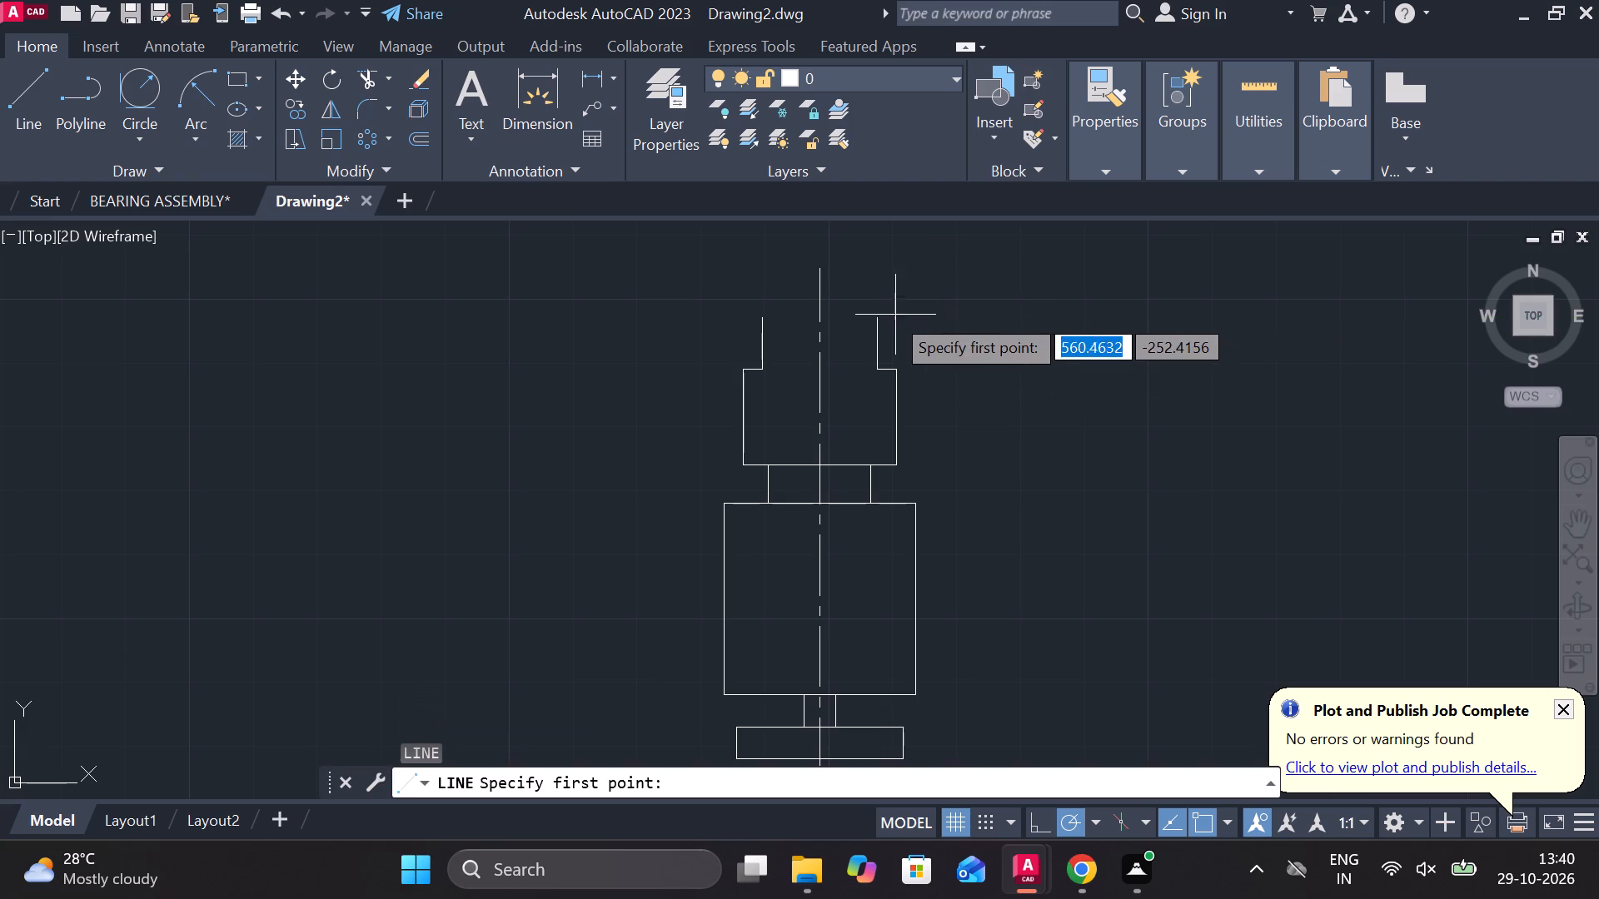
pyautogui.click(875, 315)
pyautogui.write('17.')
pyautogui.press('5')
pyautogui.press('Return')
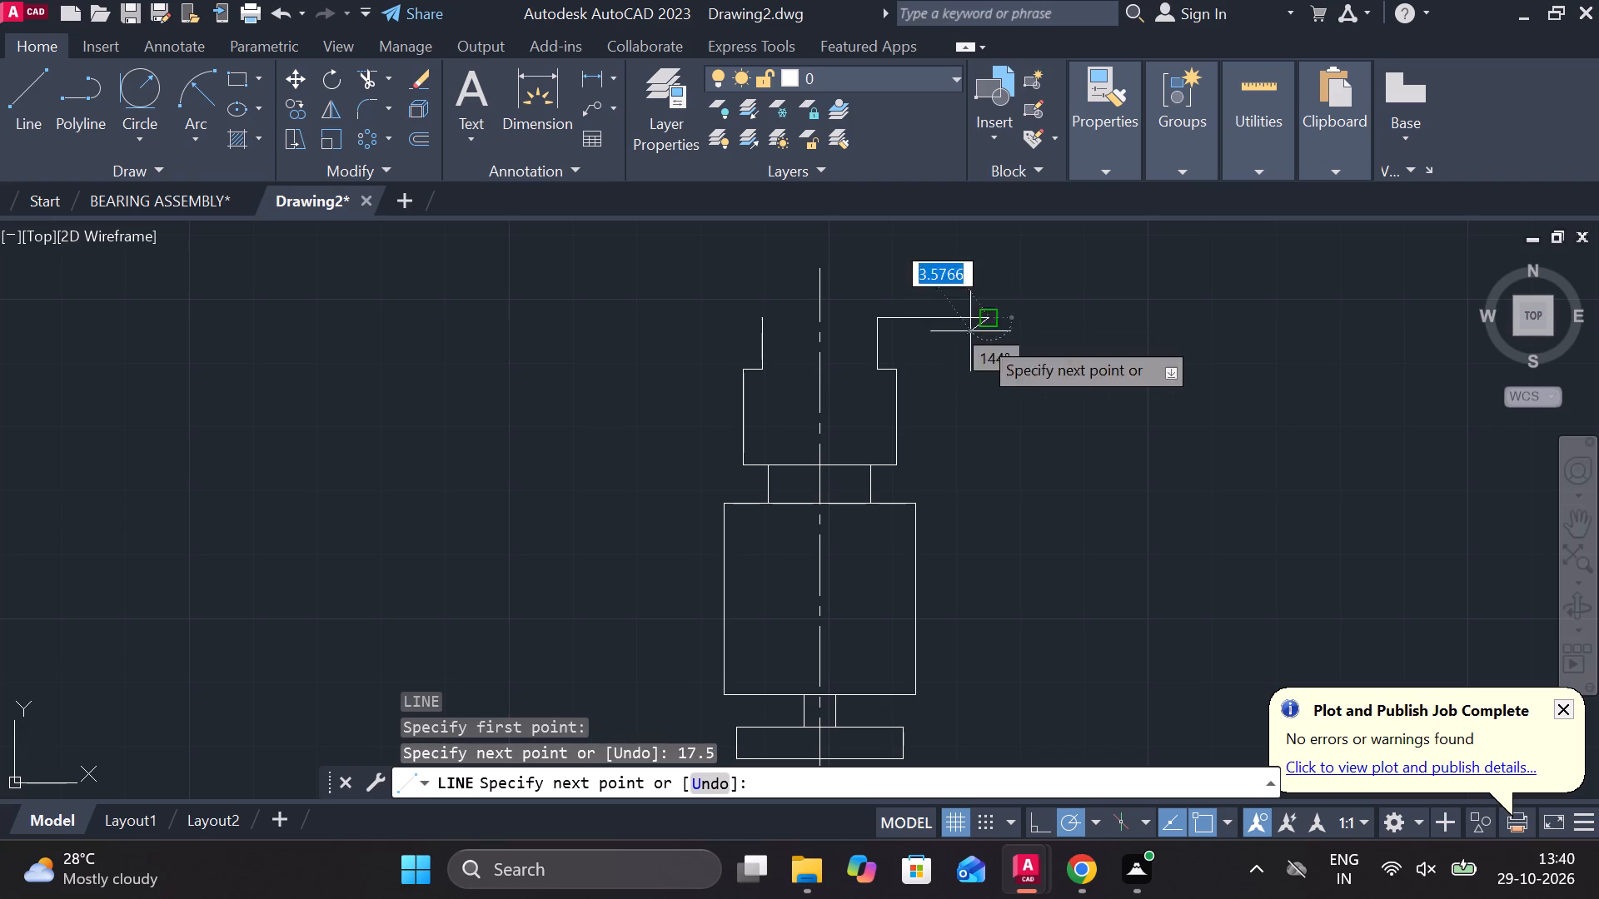
pyautogui.press('Escape')
# Draw a line 17.5 units outward from the upper left vertical line's top end, continuing 51 units straight down.
pyautogui.press('space')
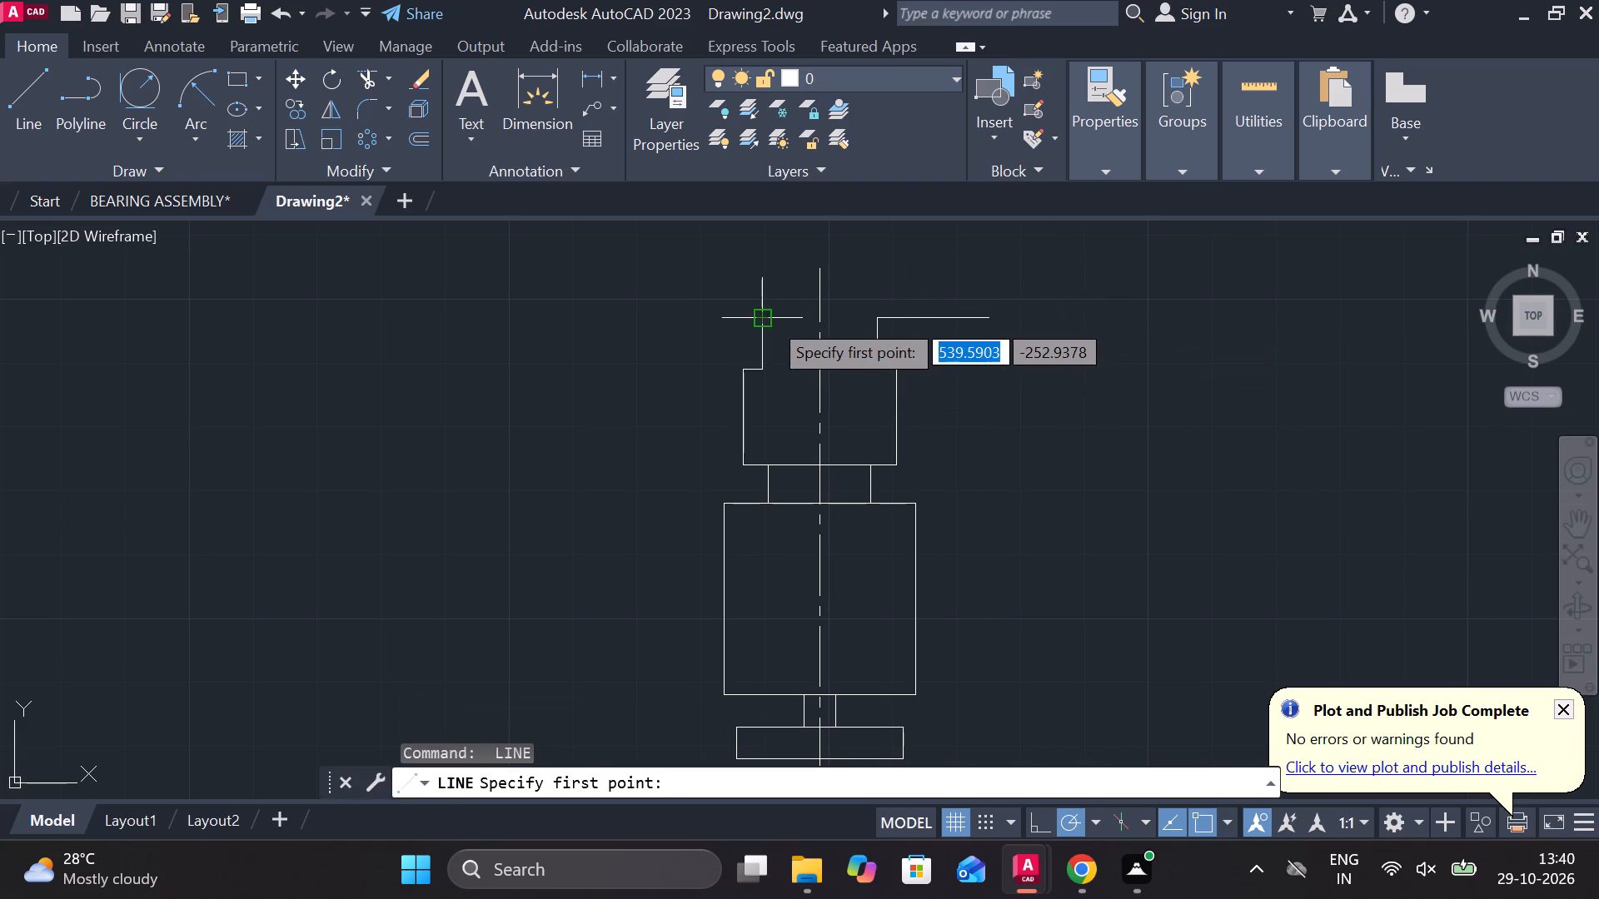
pyautogui.click(770, 319)
pyautogui.press('1')
pyautogui.write('7.5')
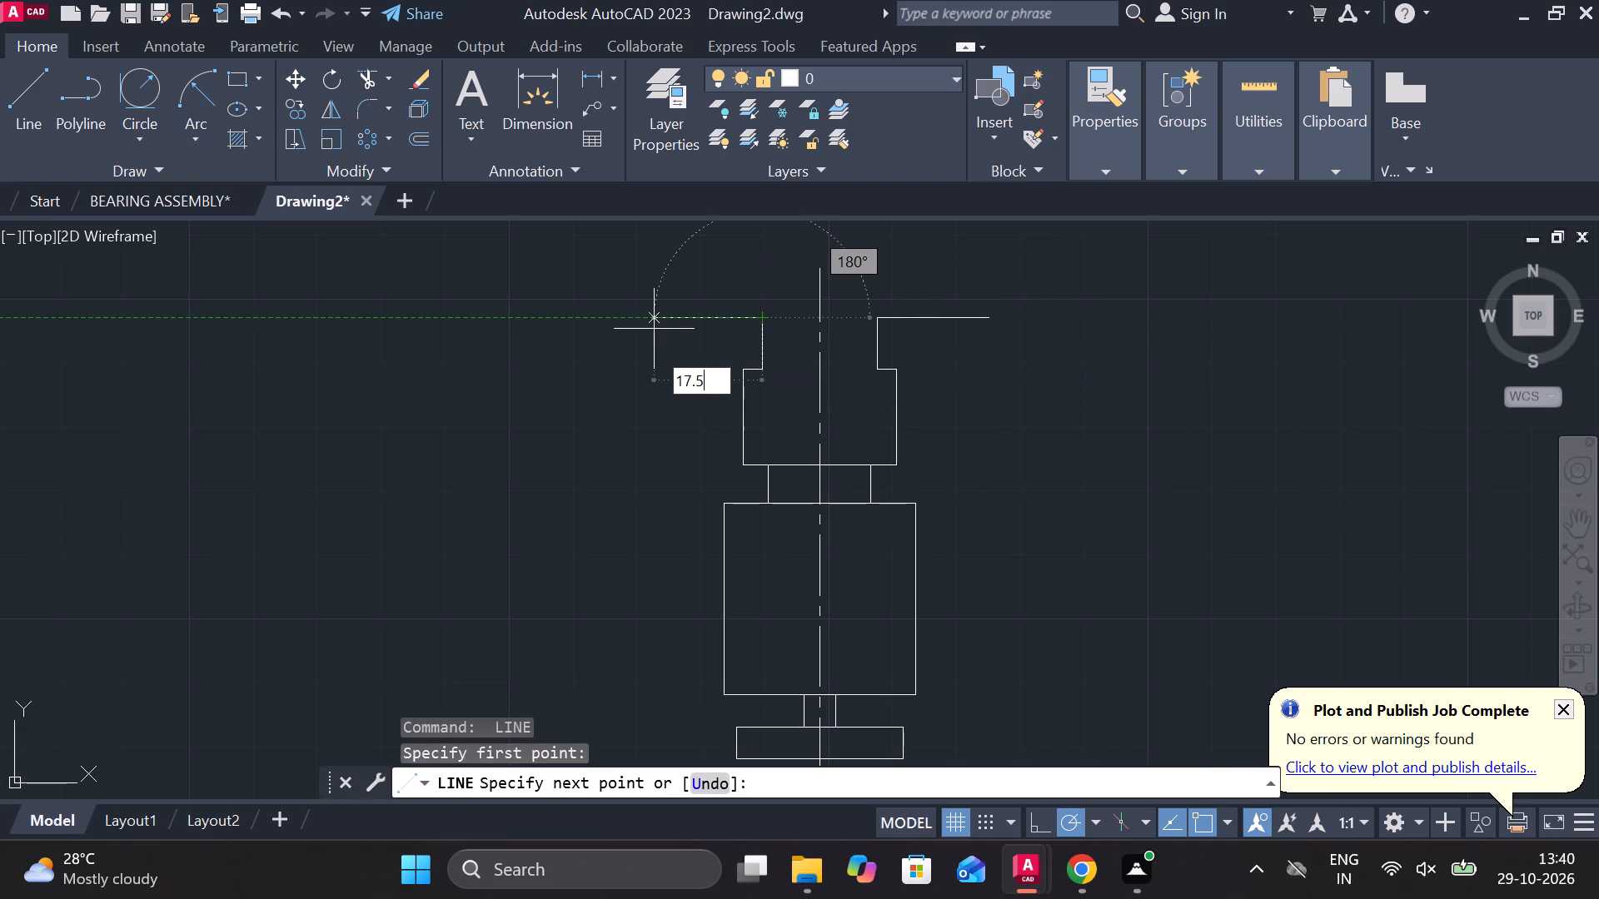
pyautogui.press('Return')
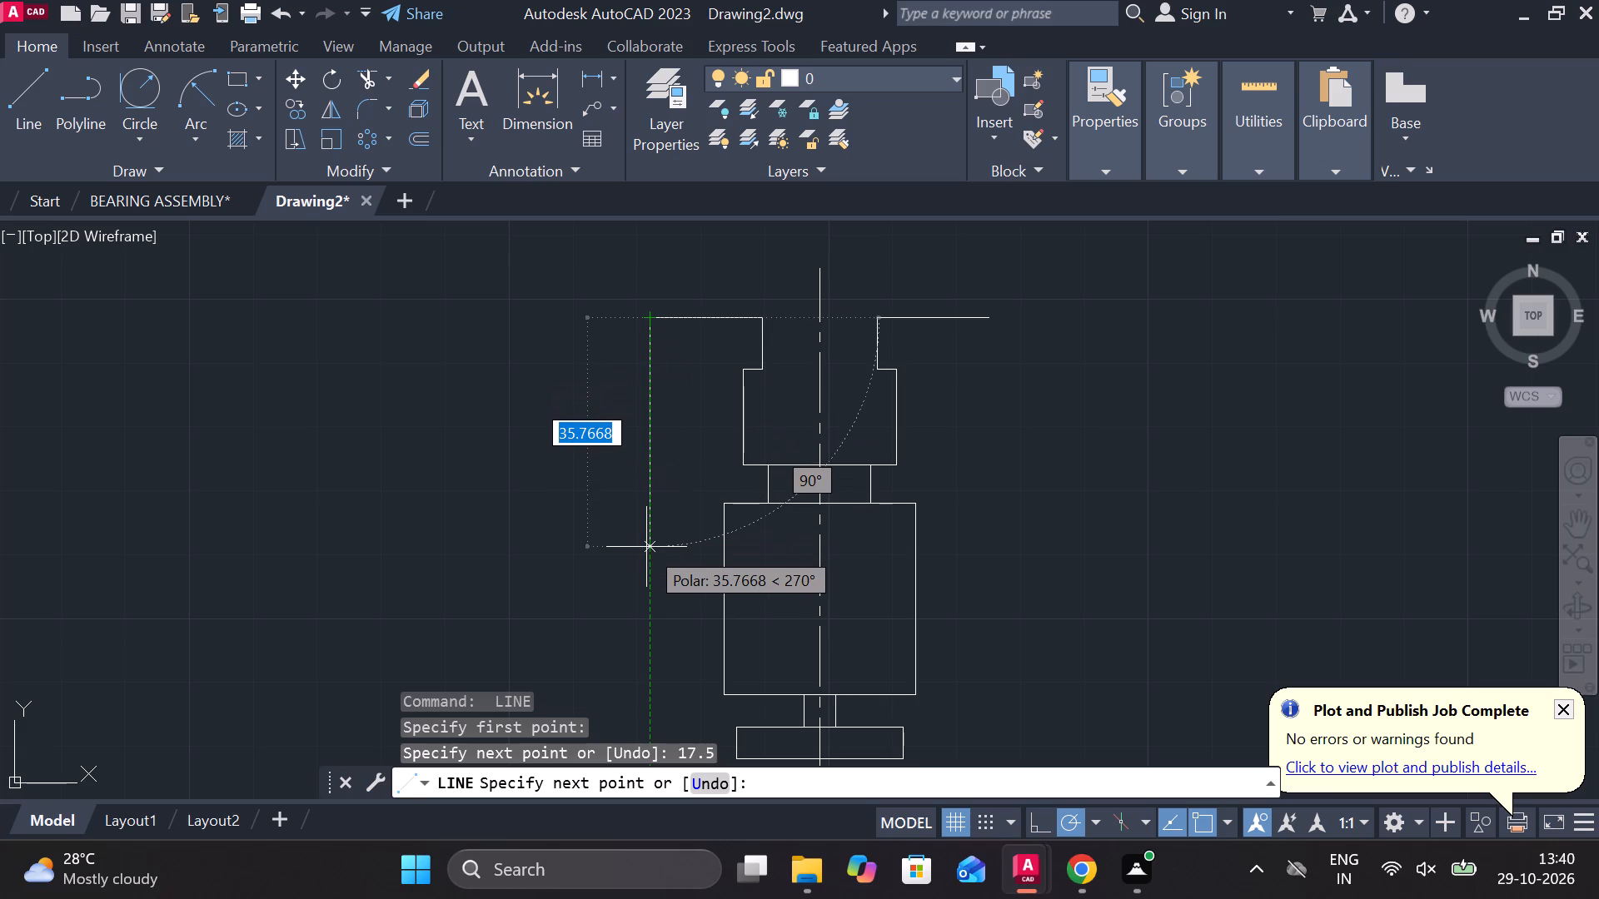
pyautogui.press('5')
pyautogui.write('1')
pyautogui.press('space')
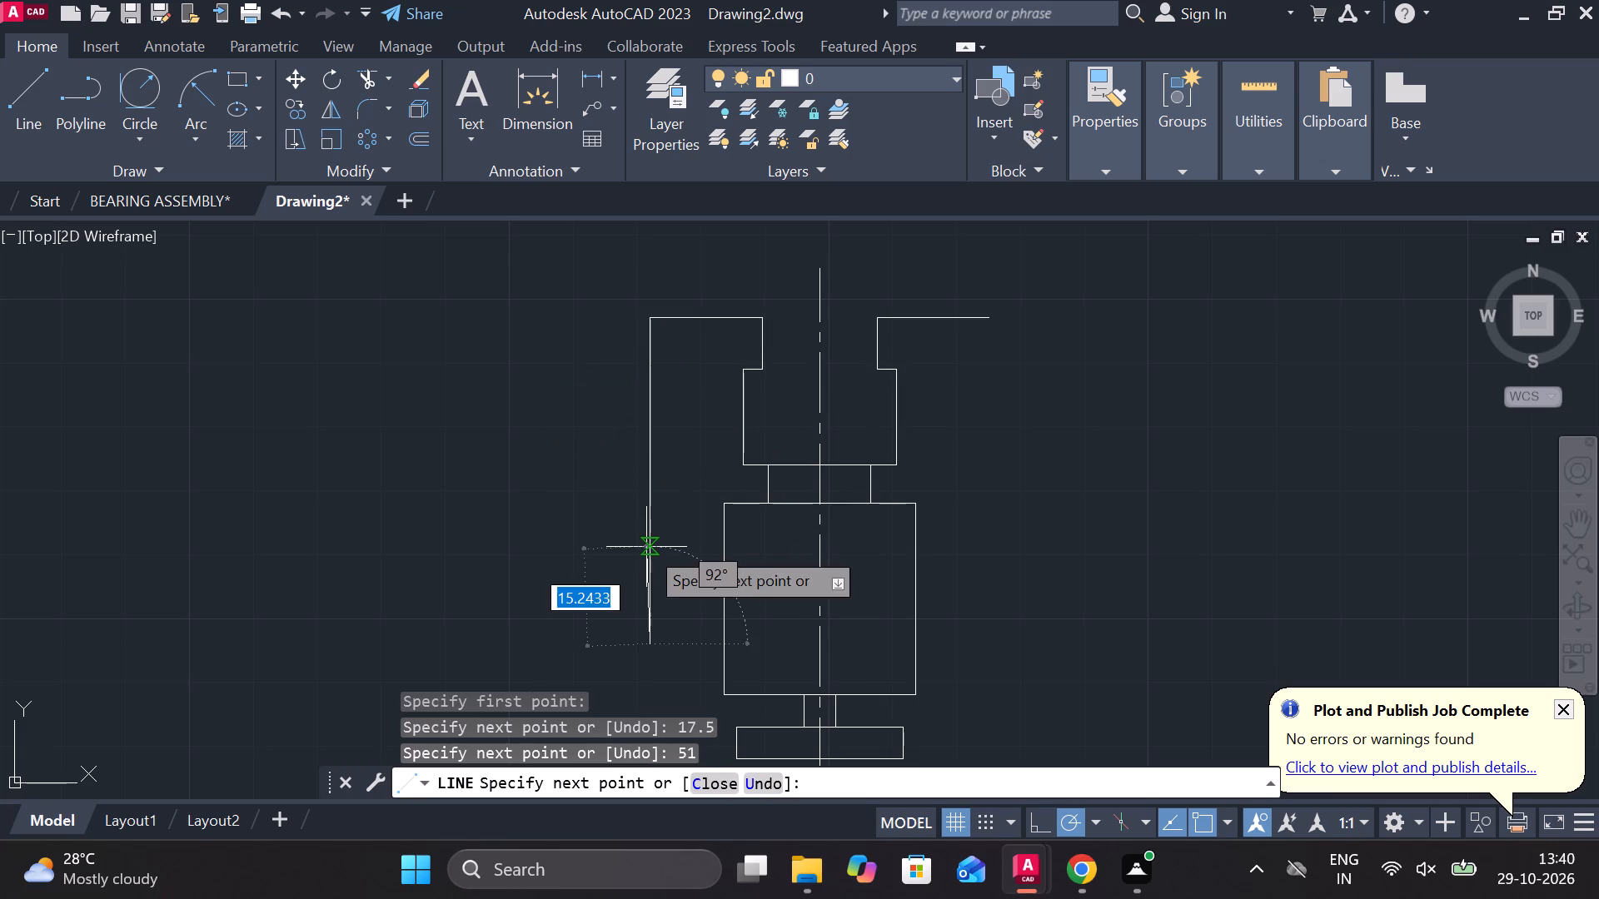
pyautogui.moveTo(667, 618); pyautogui.dragTo(694, 535, button='middle')
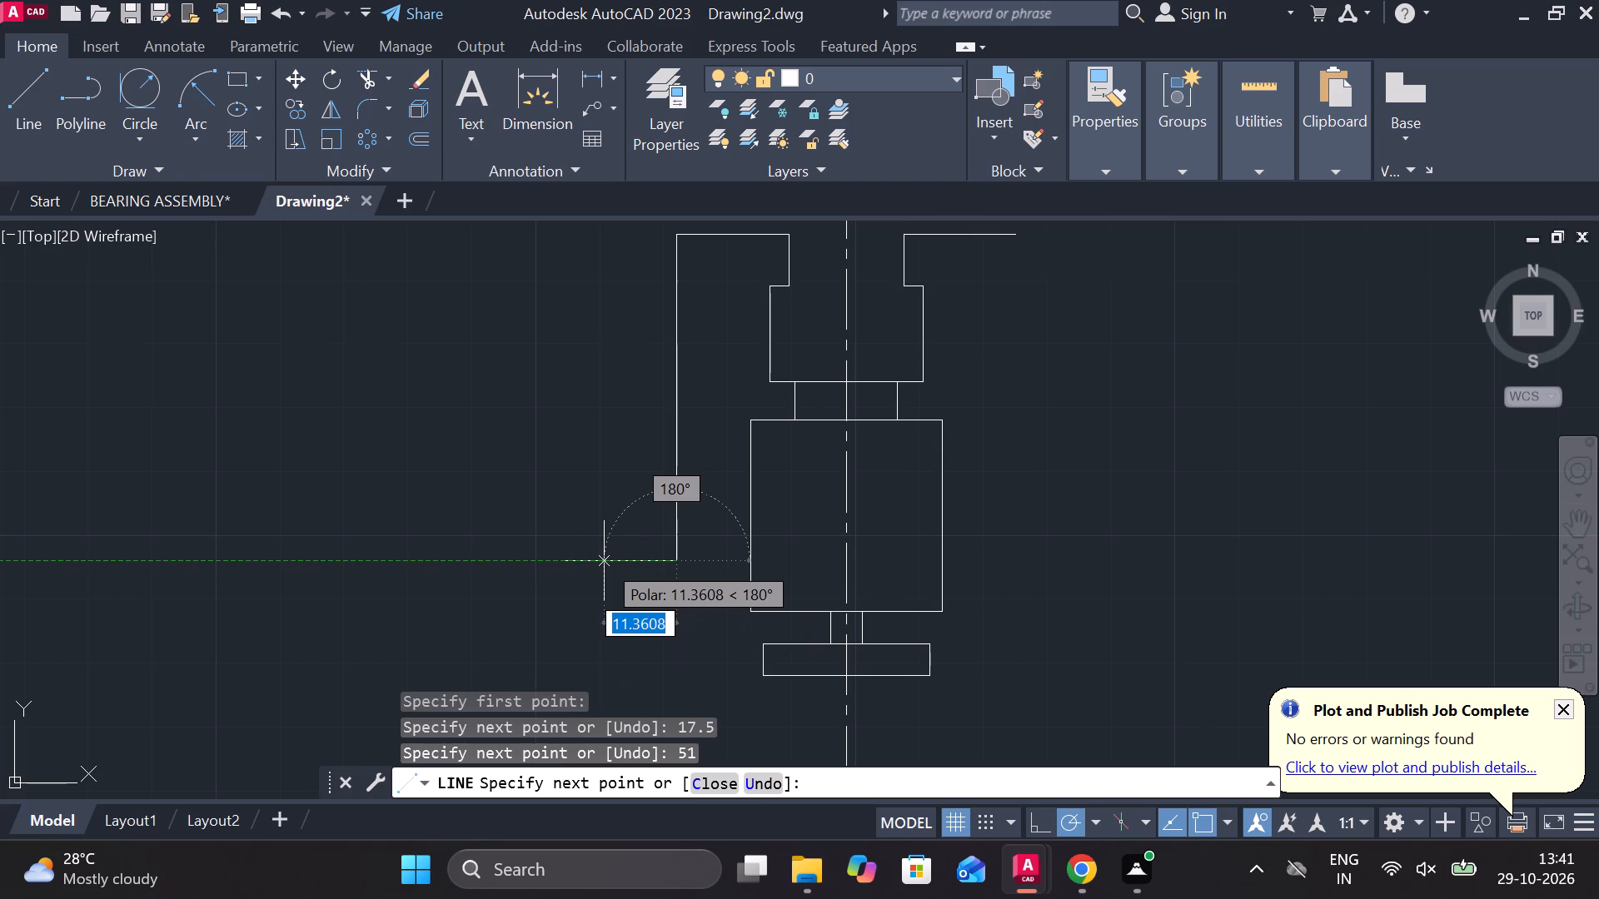
pyautogui.press('Escape')
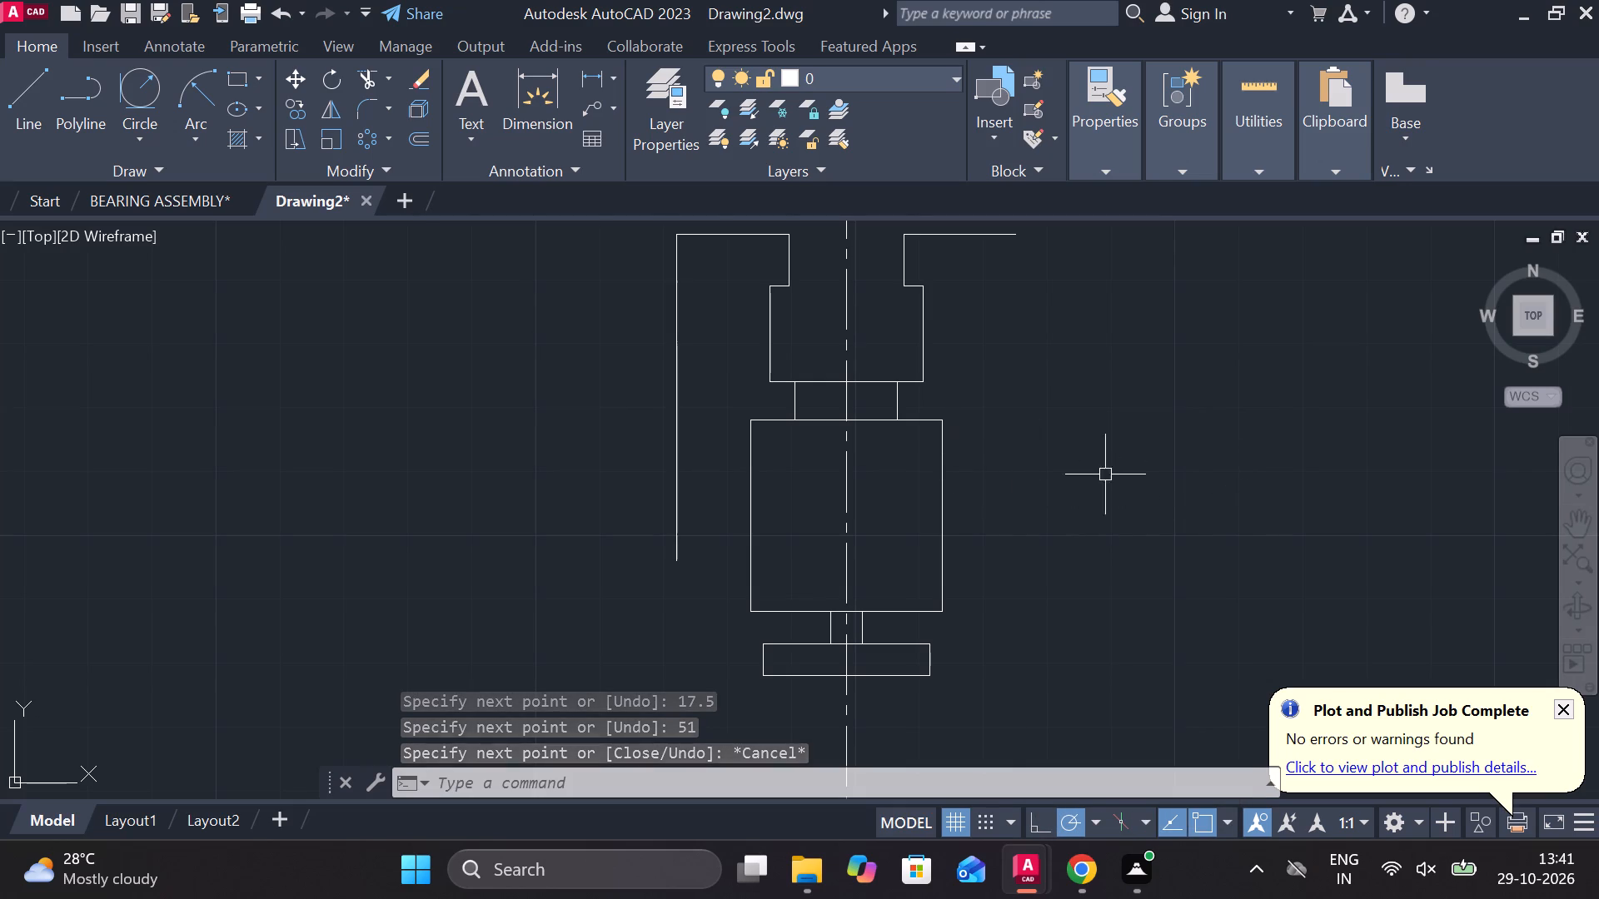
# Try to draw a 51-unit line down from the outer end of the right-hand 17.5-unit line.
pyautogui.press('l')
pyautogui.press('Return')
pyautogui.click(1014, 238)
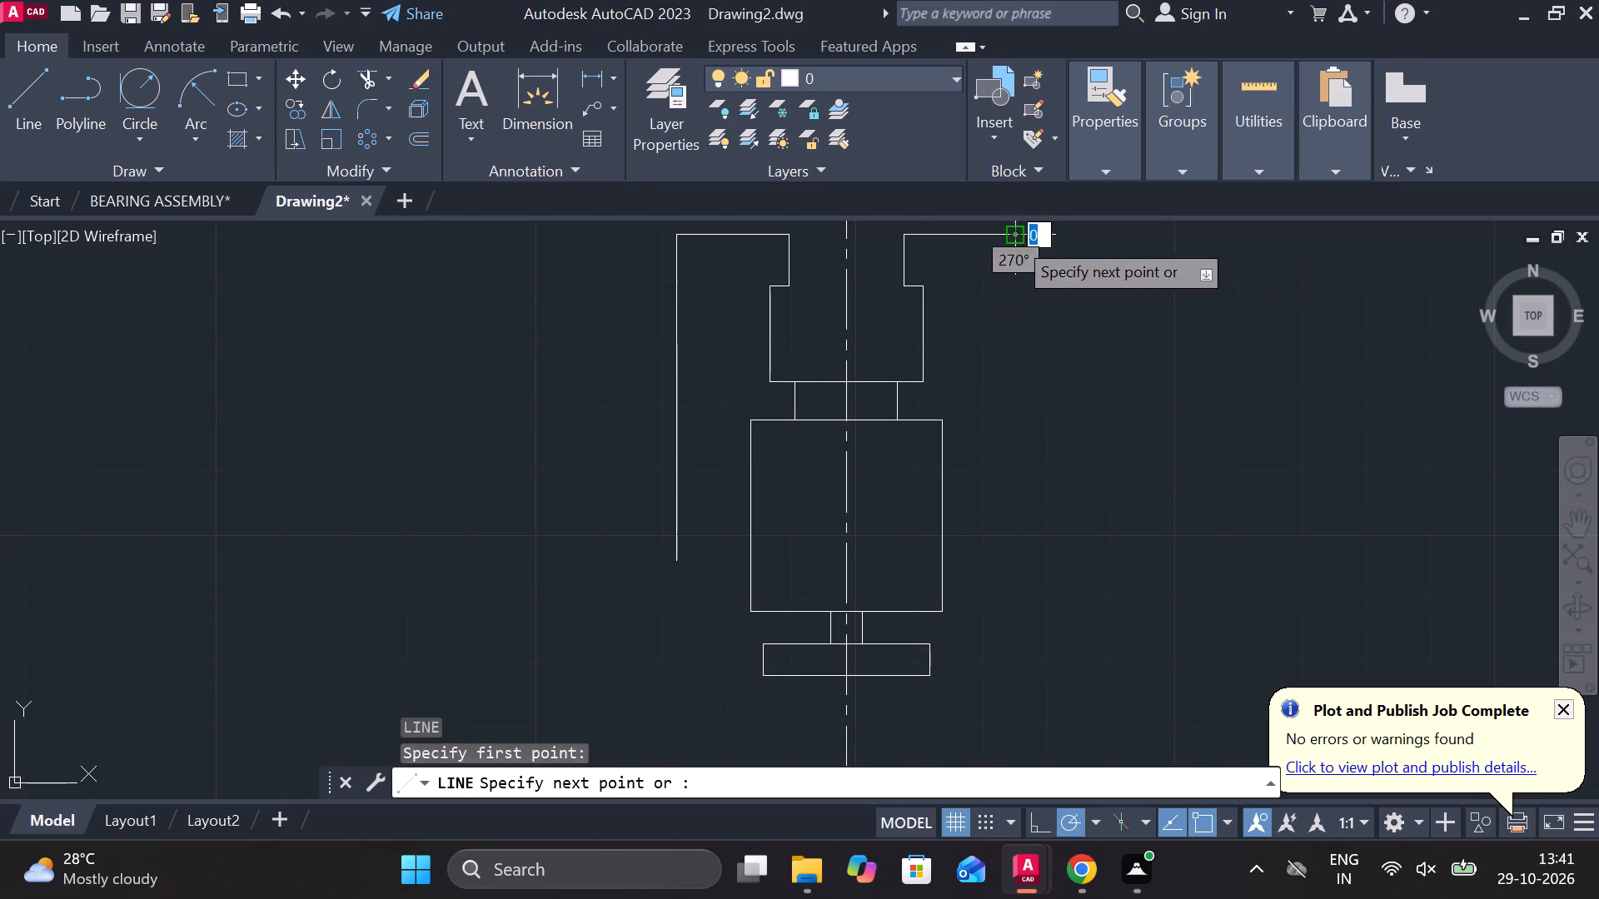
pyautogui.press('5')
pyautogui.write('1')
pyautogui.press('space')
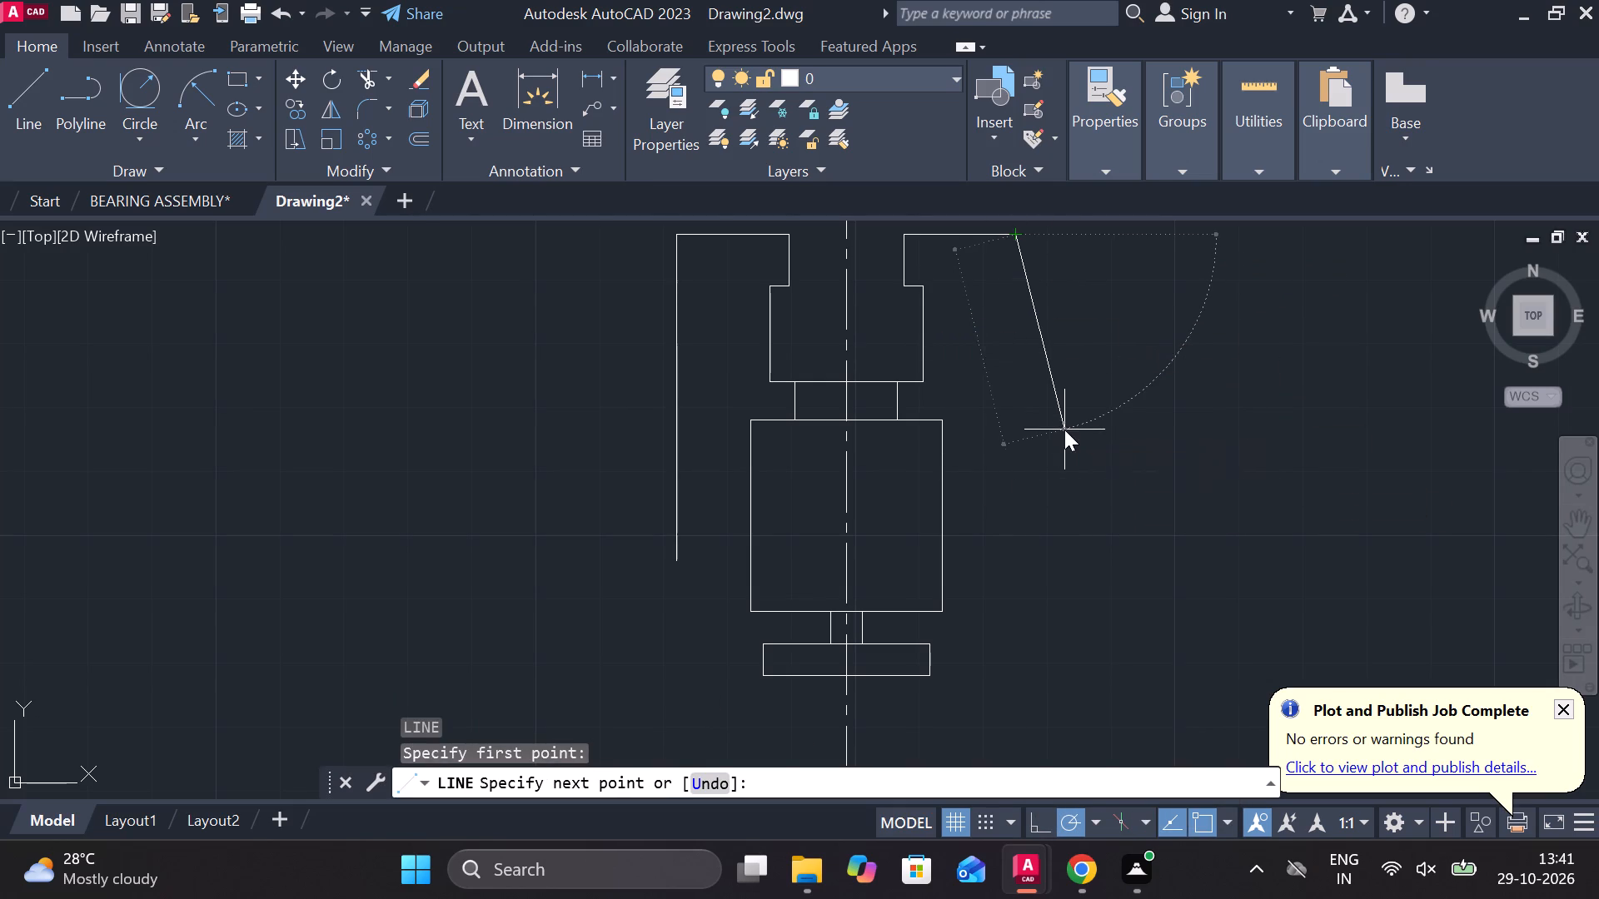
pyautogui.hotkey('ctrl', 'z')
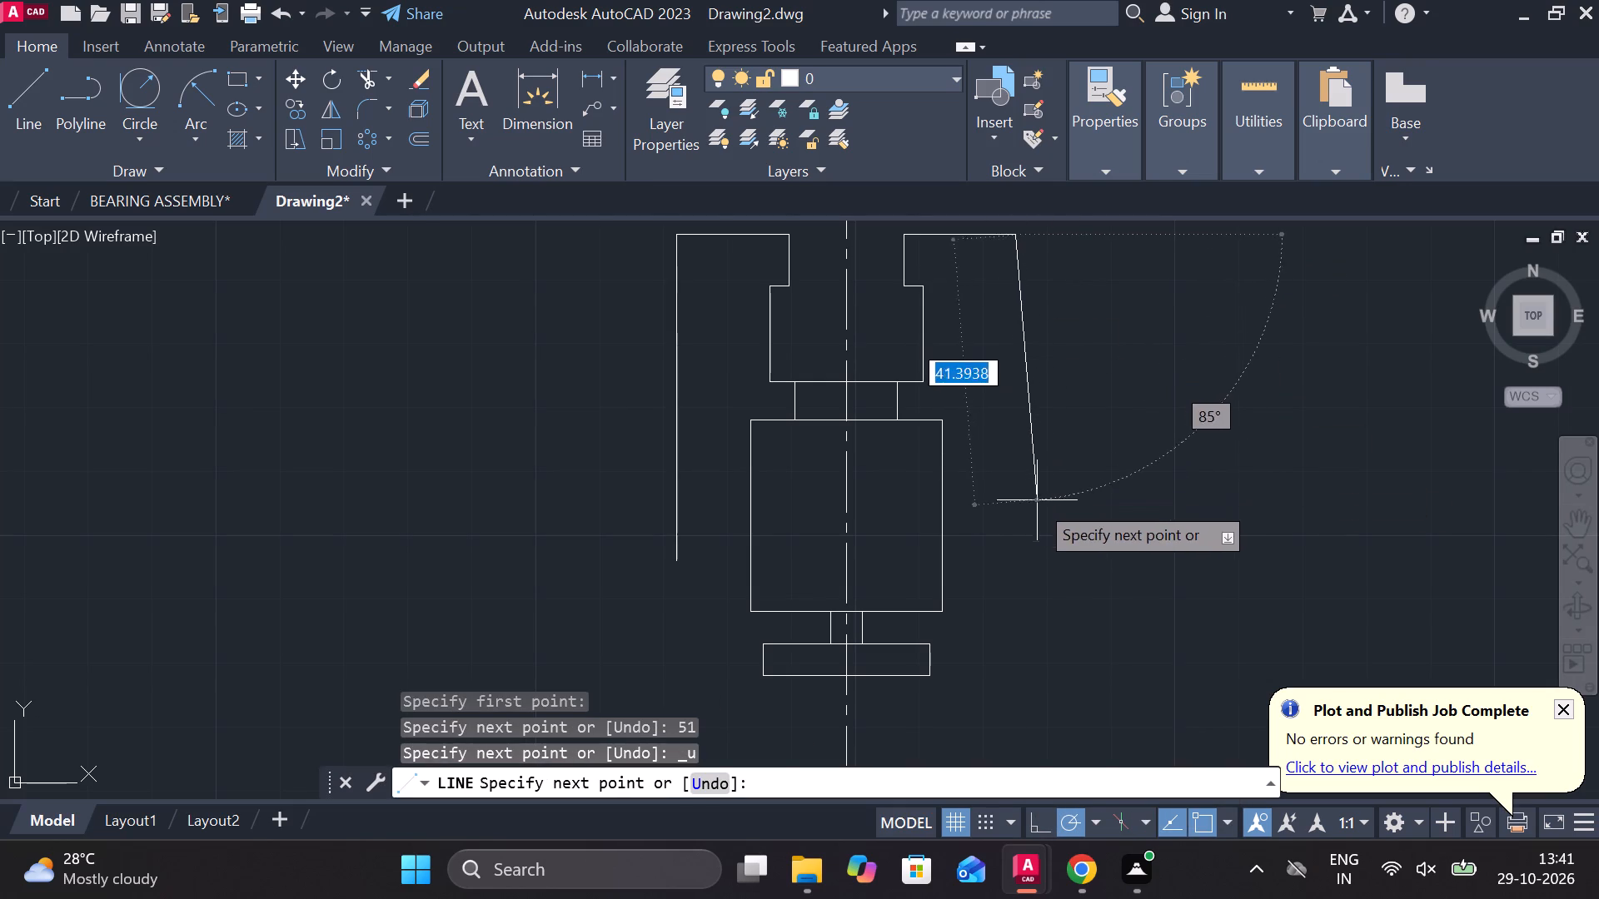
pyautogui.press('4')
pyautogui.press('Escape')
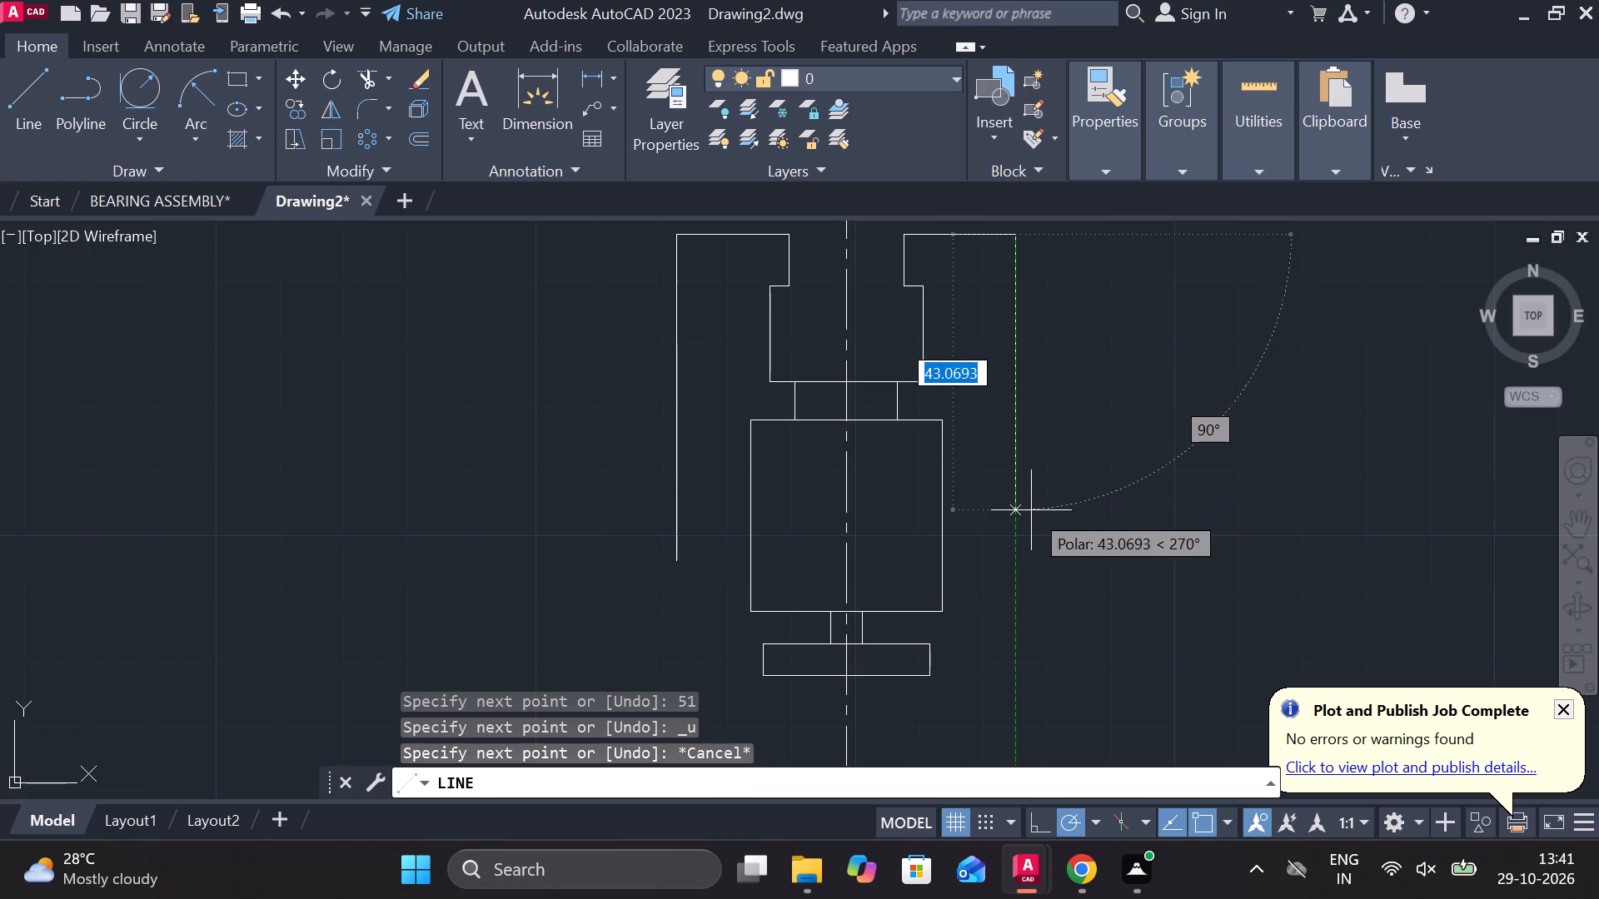
# Draw the right-hand wall 51 units straight down, stepping 10.5 units outward and 5 units down at its lower end.
pyautogui.write('51')
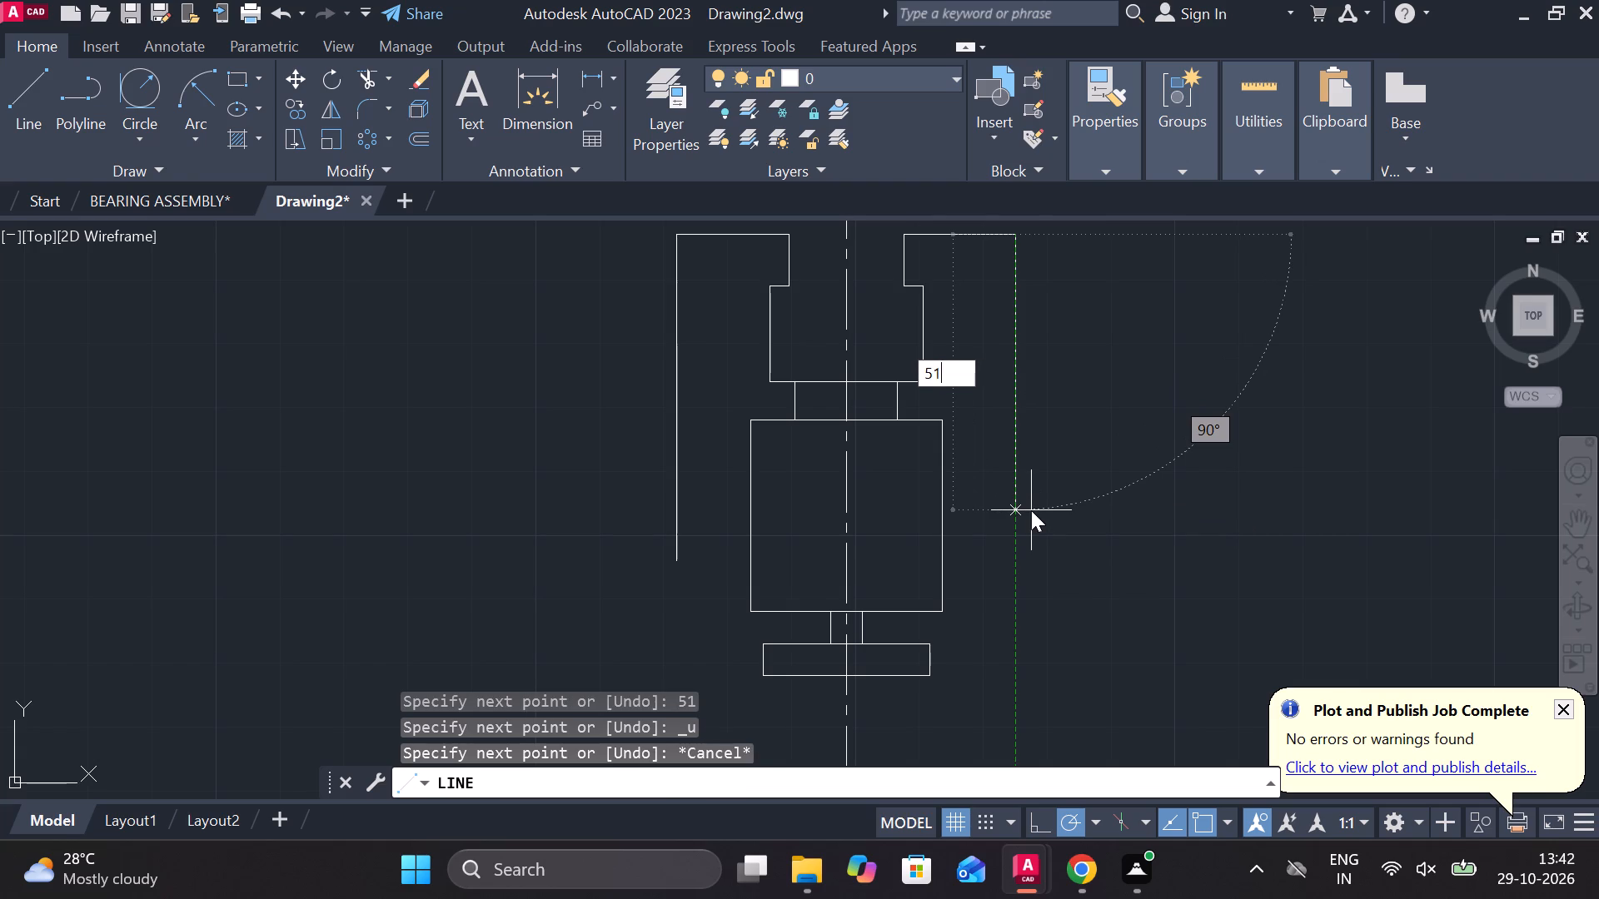
pyautogui.press('space')
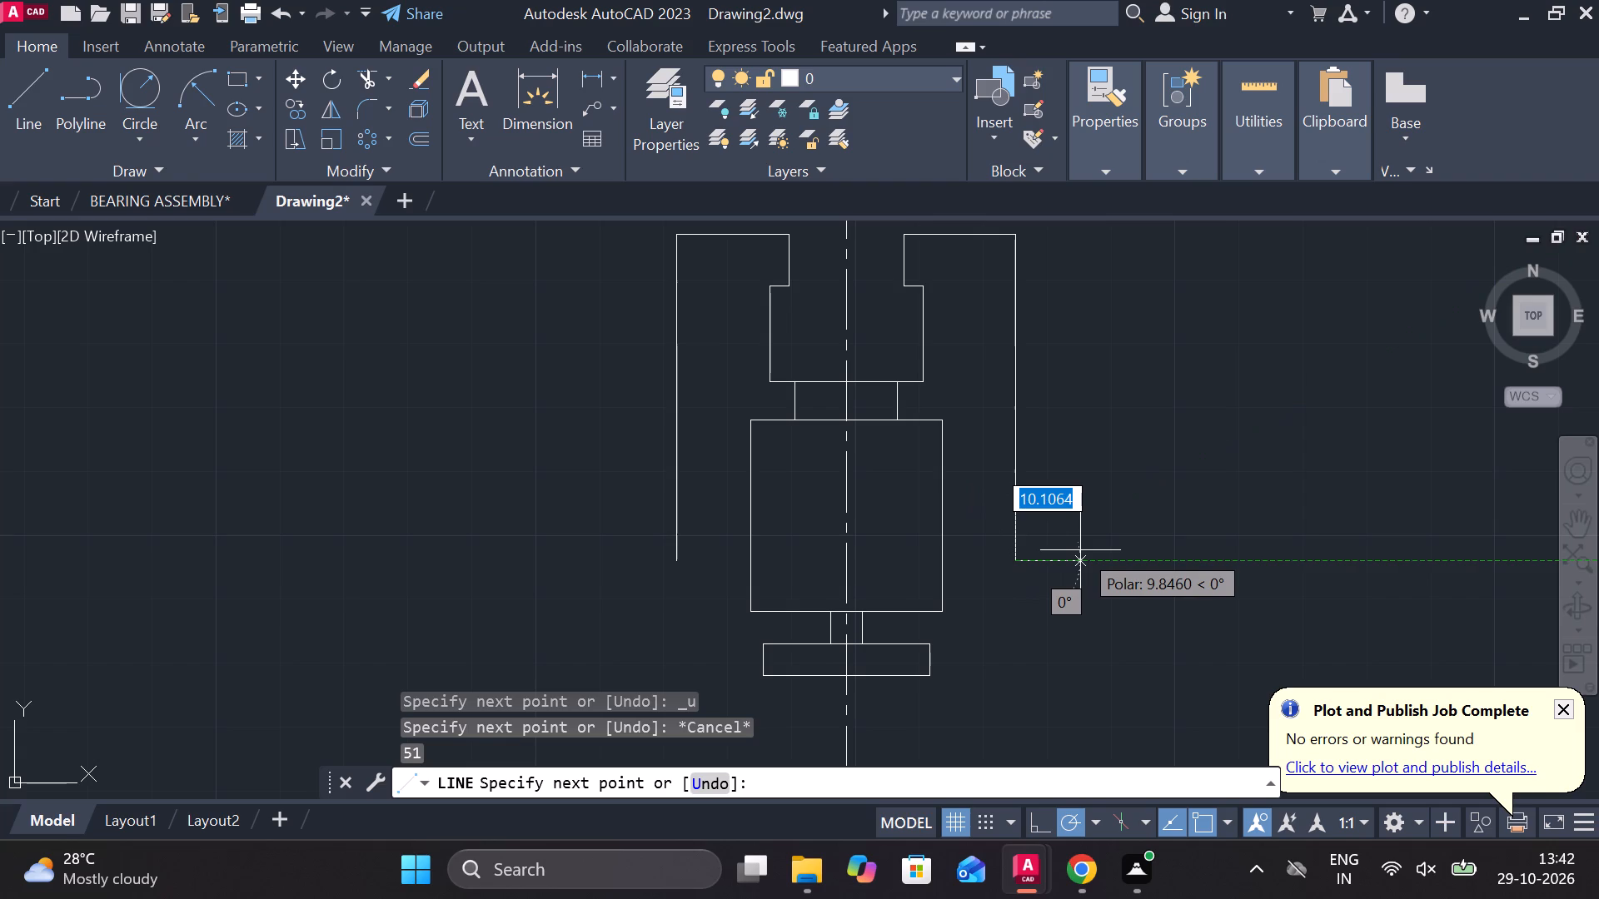
pyautogui.write('10.')
pyautogui.press('5')
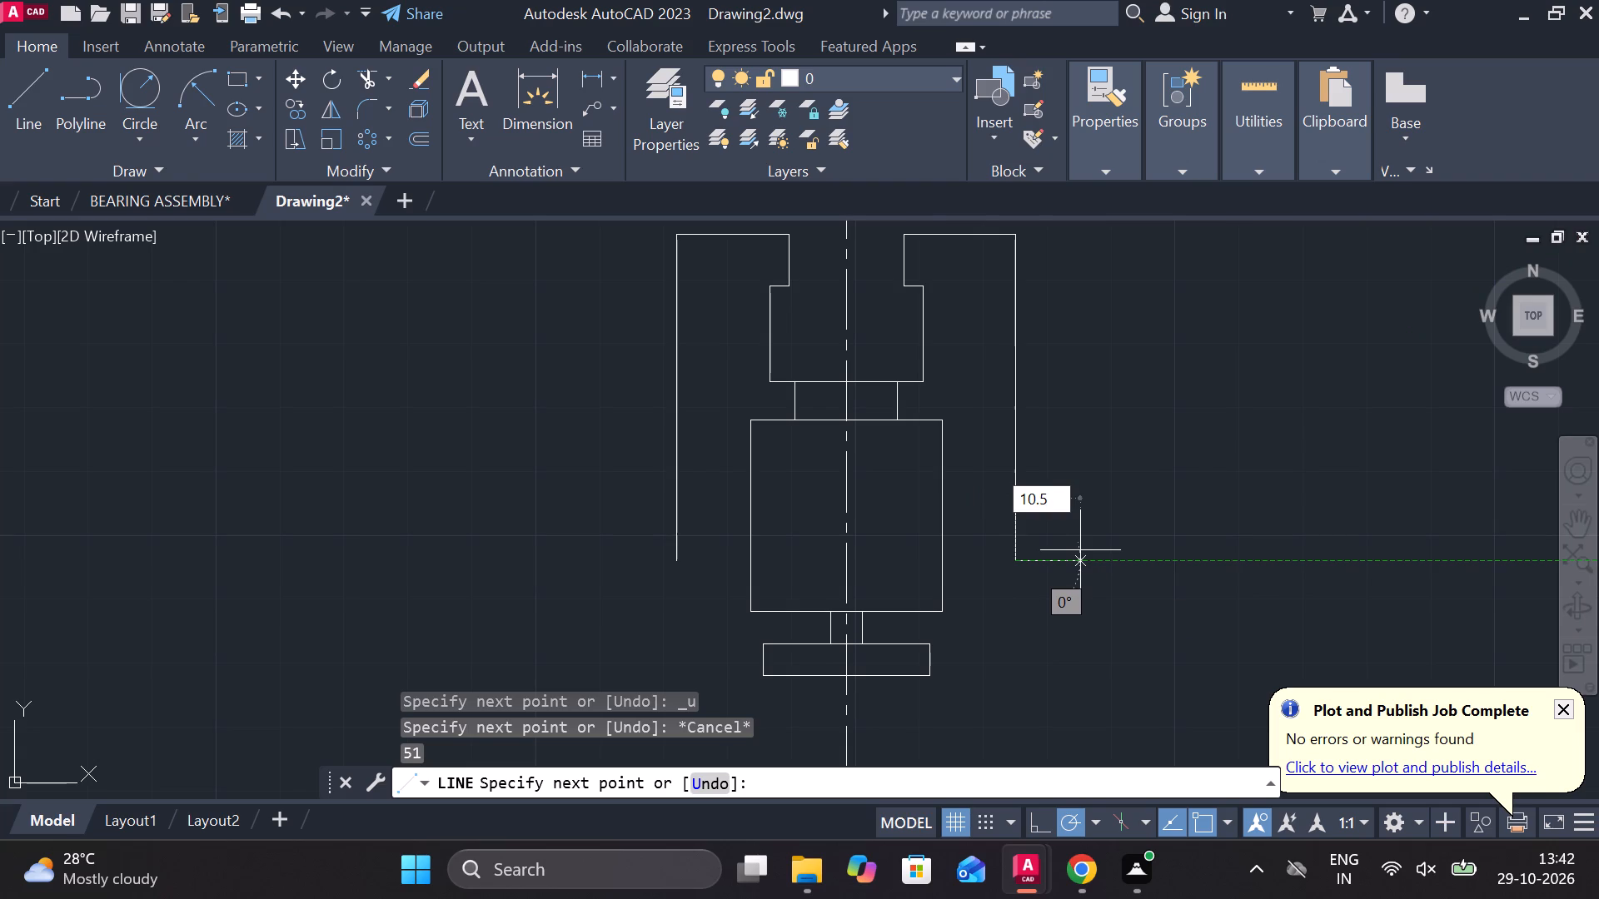
pyautogui.press('space')
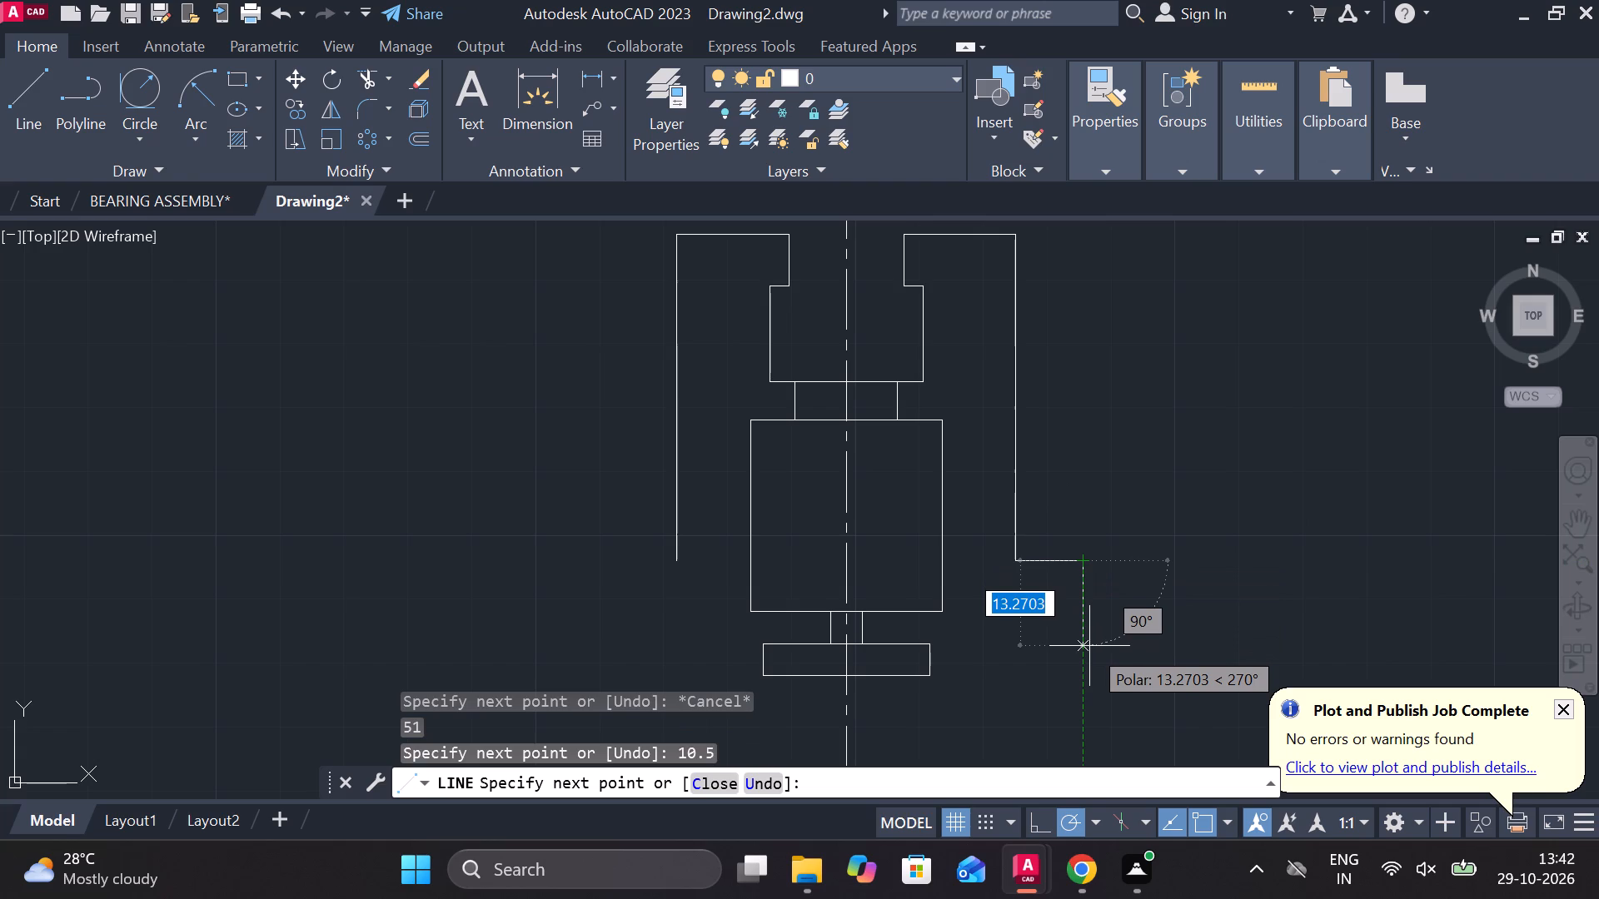
pyautogui.moveTo(1081, 602); pyautogui.dragTo(1073, 602, button='middle')
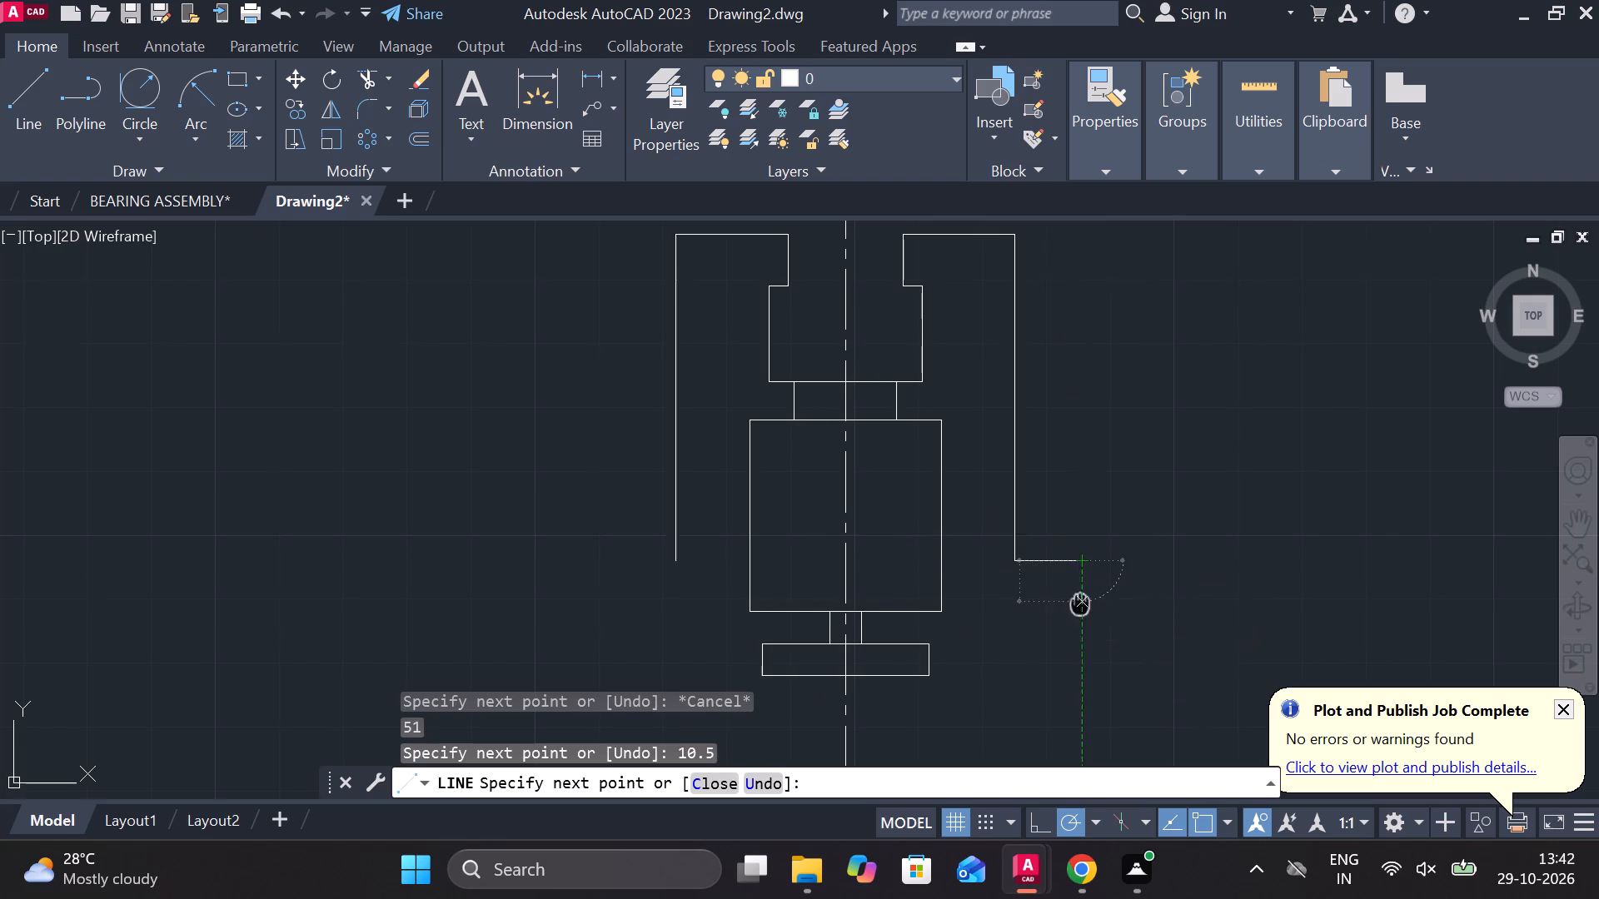
pyautogui.moveTo(1073, 602); pyautogui.dragTo(1029, 534, button='middle')
pyautogui.write('5')
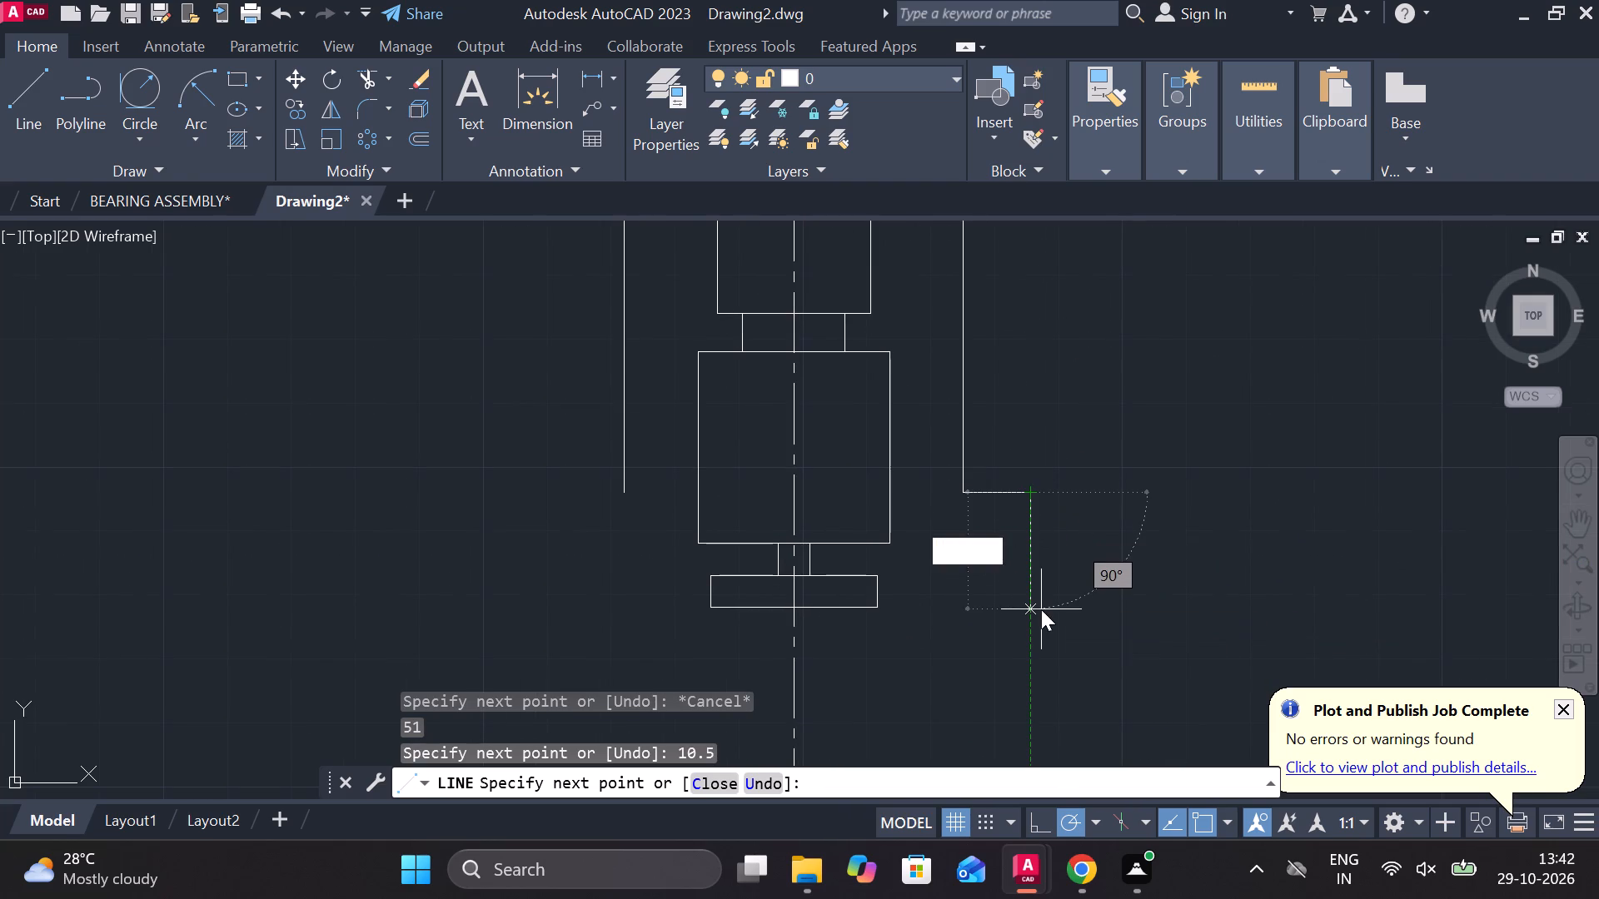
pyautogui.press('space')
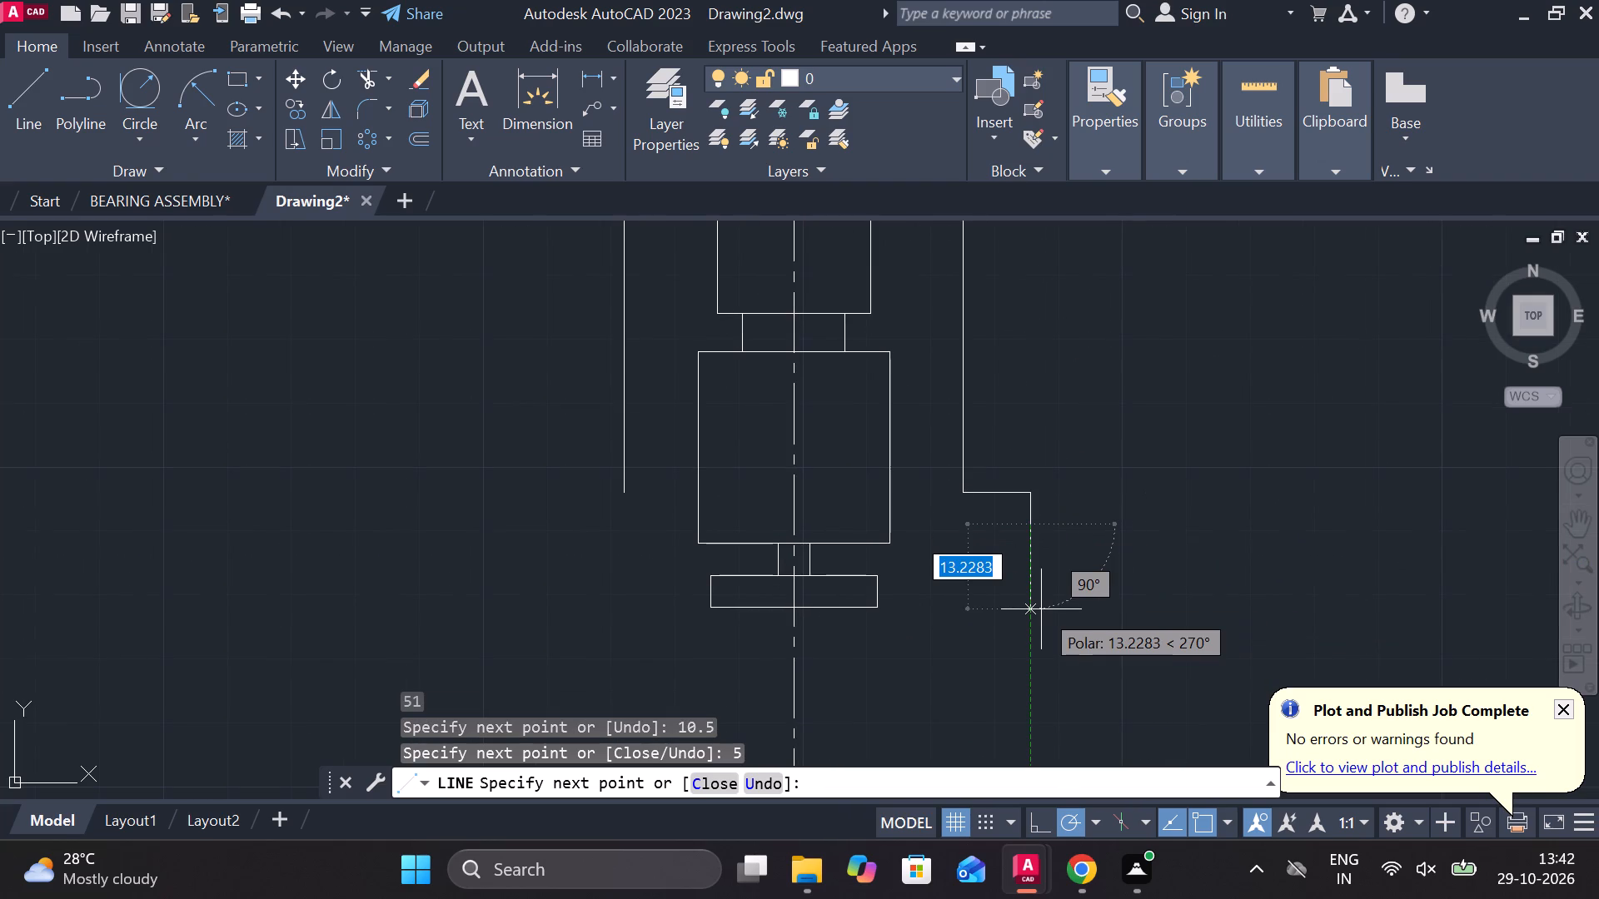
pyautogui.press('Escape')
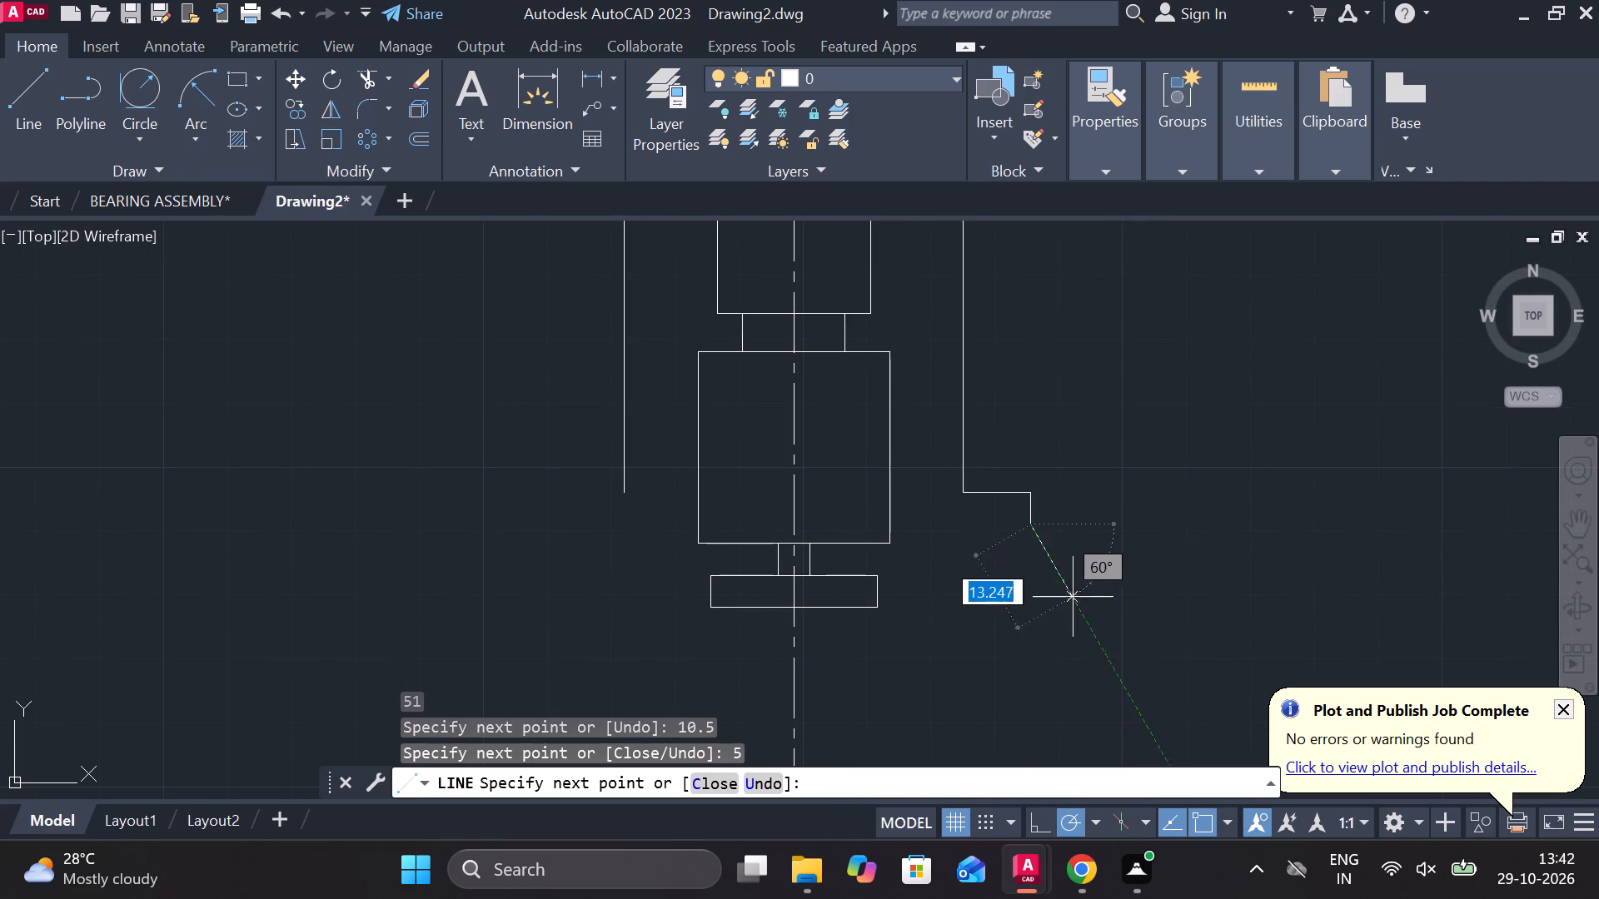
# Draw a matching step from the left wall's lower end, 10.5 units outward and 5 units down.
pyautogui.press('space')
pyautogui.click(625, 501)
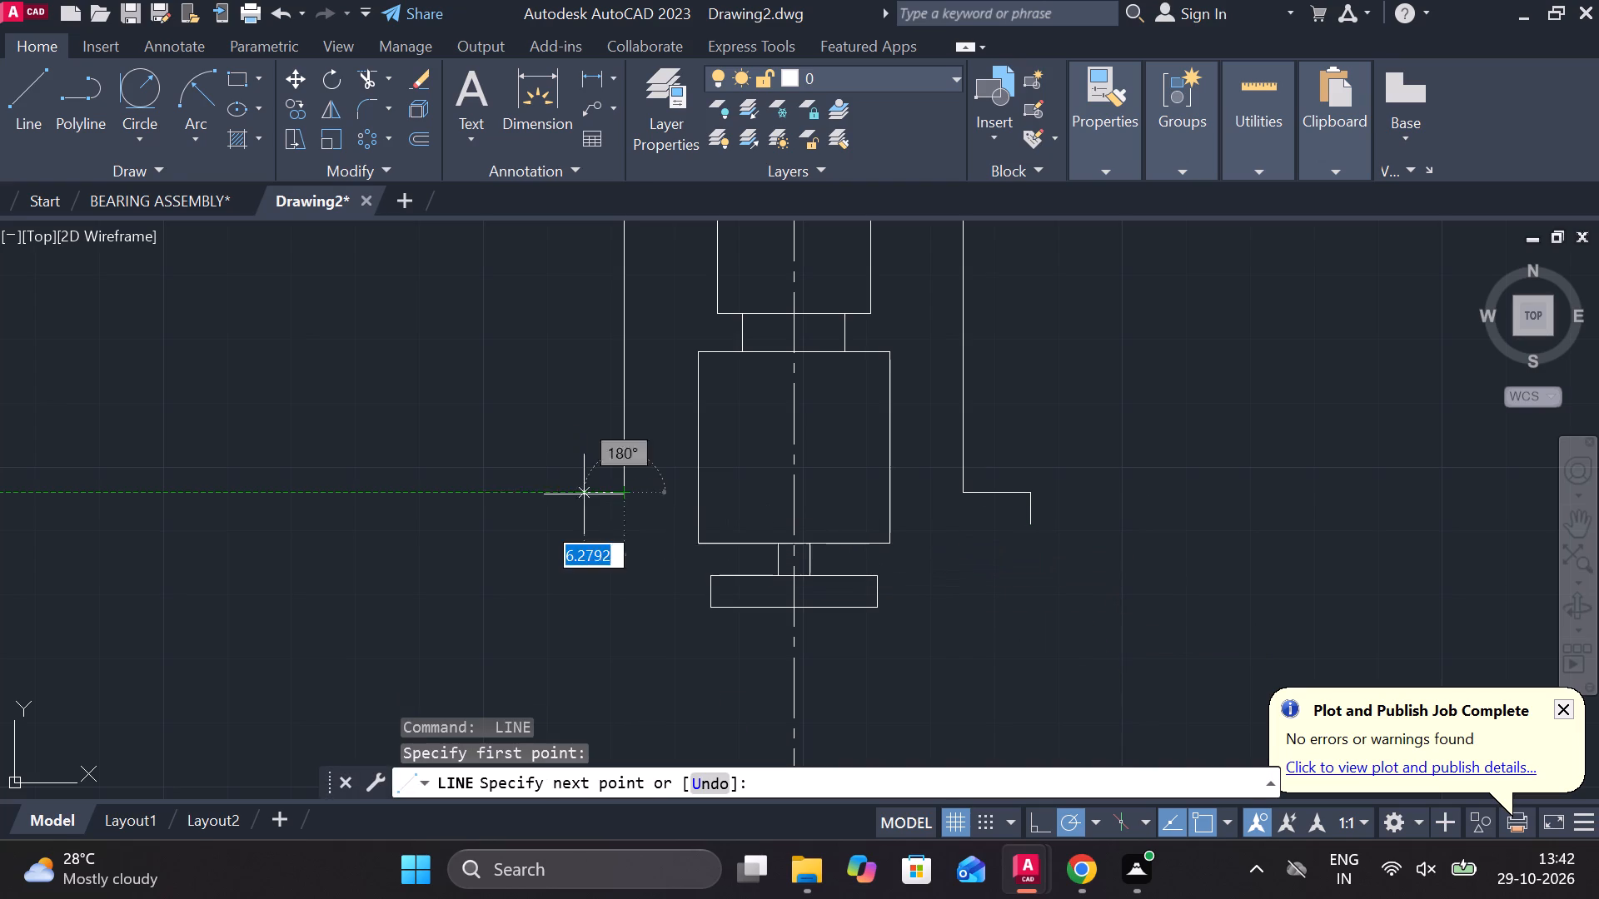
pyautogui.write('10.')
pyautogui.press('5')
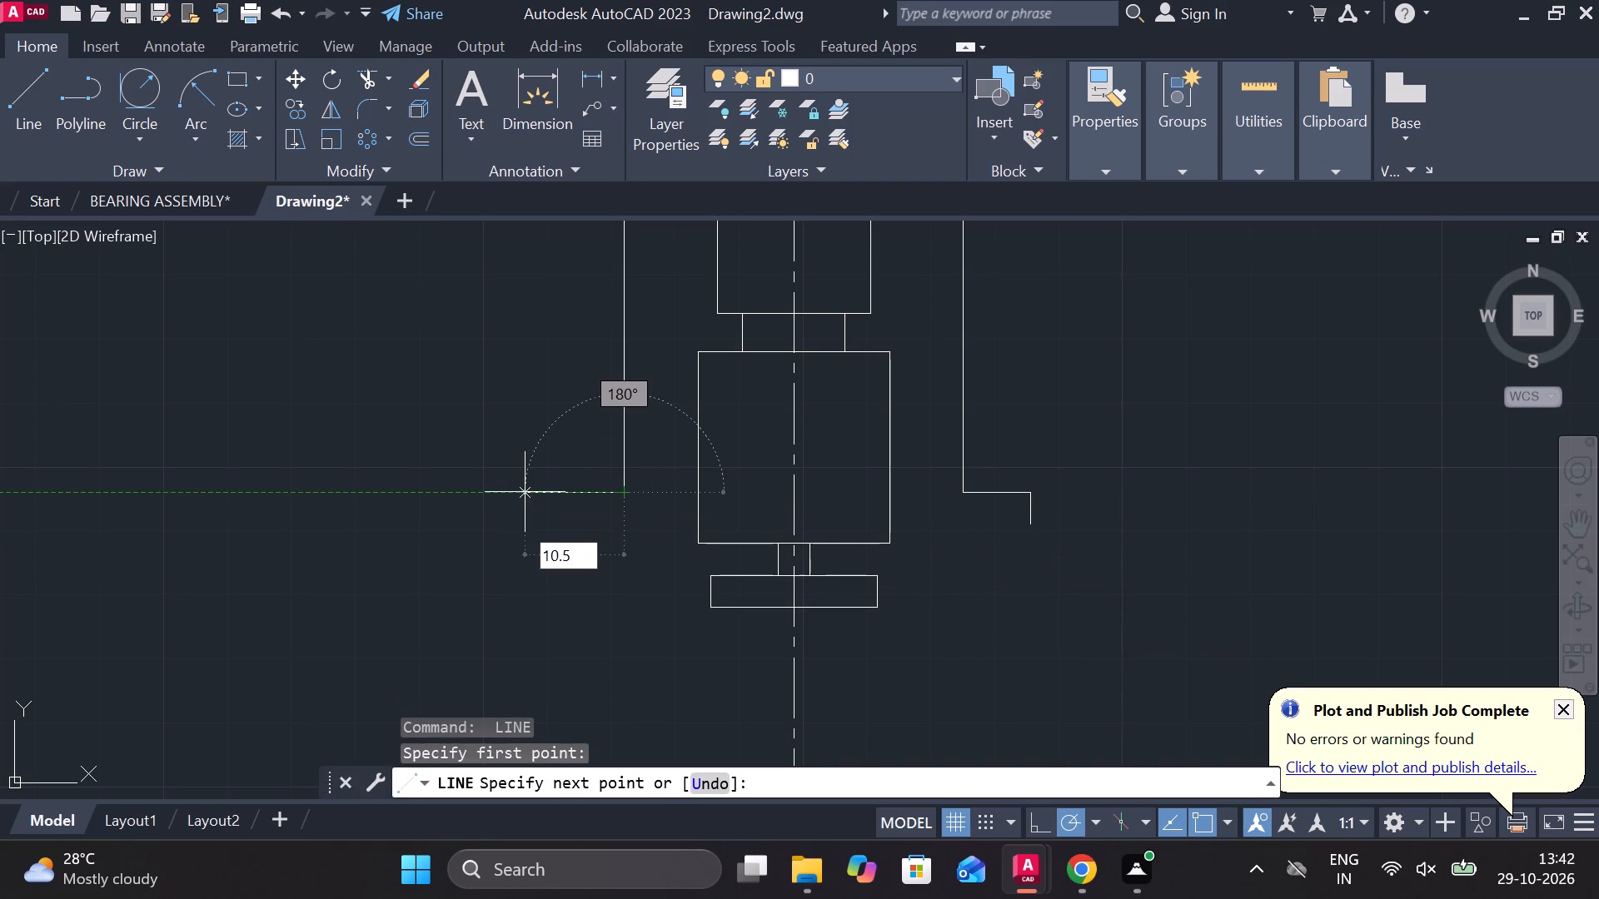
pyautogui.press('Return')
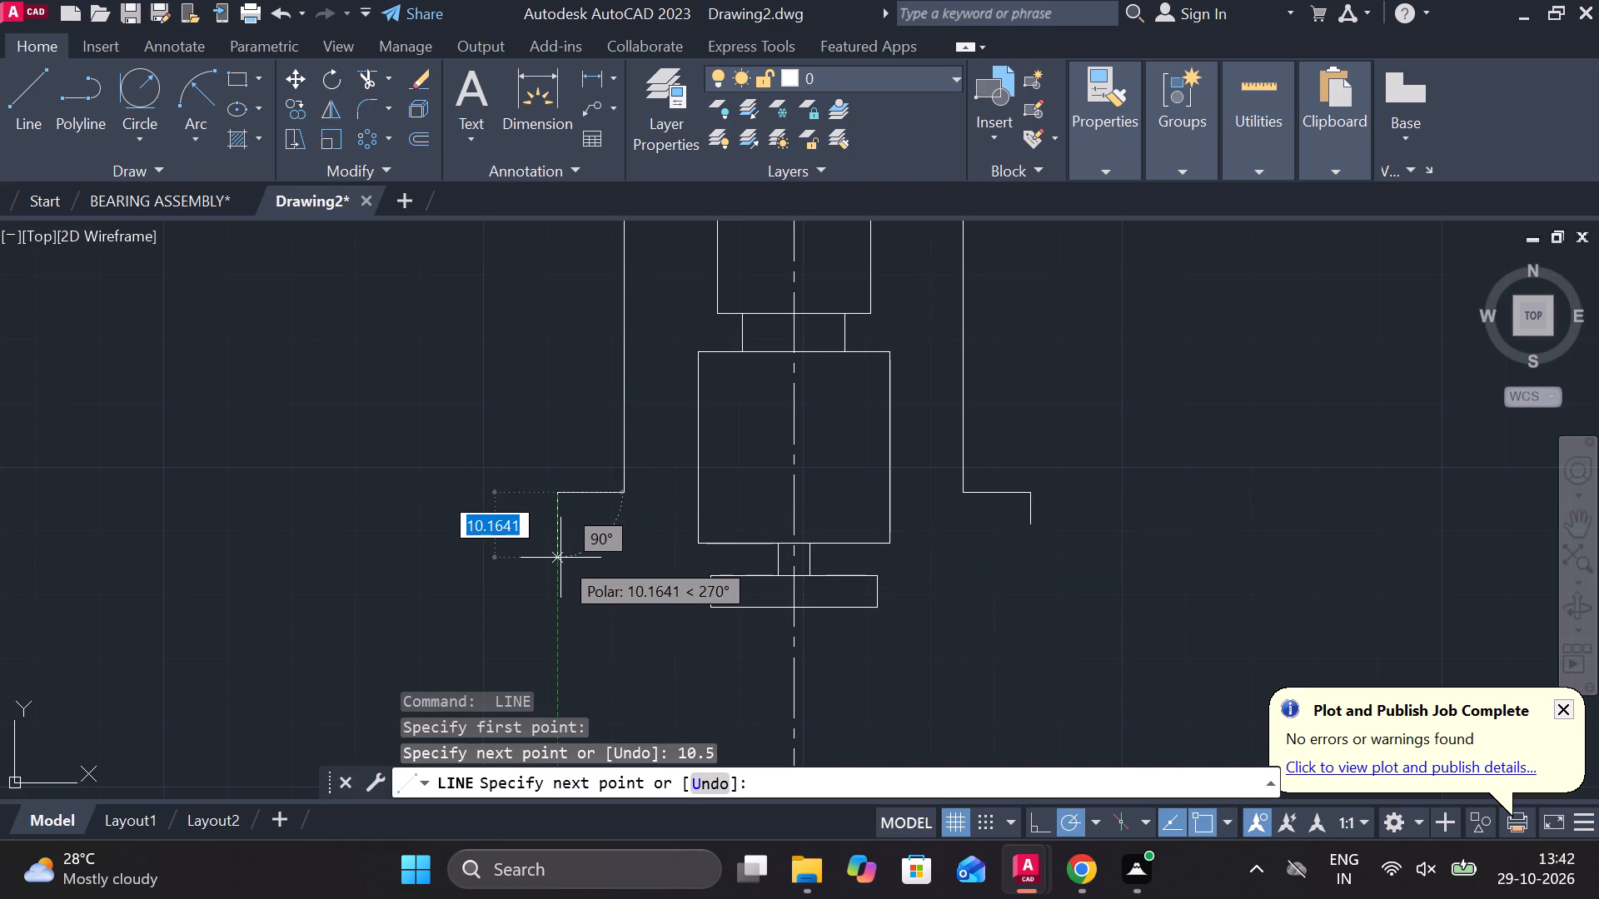
pyautogui.press('5')
pyautogui.press('space')
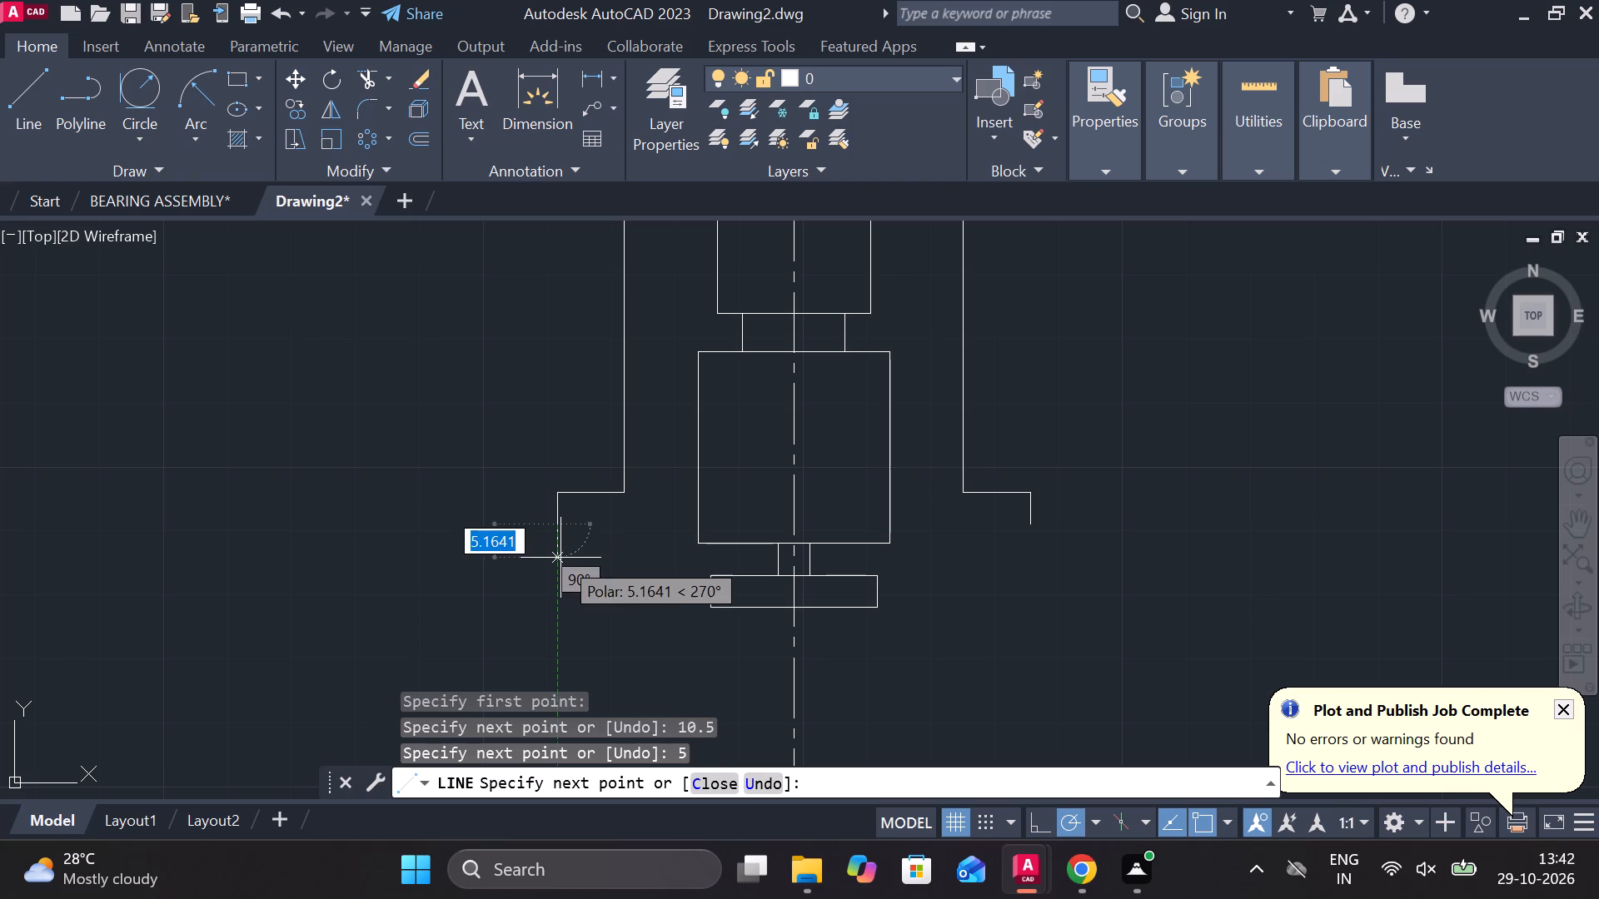
pyautogui.press('Escape')
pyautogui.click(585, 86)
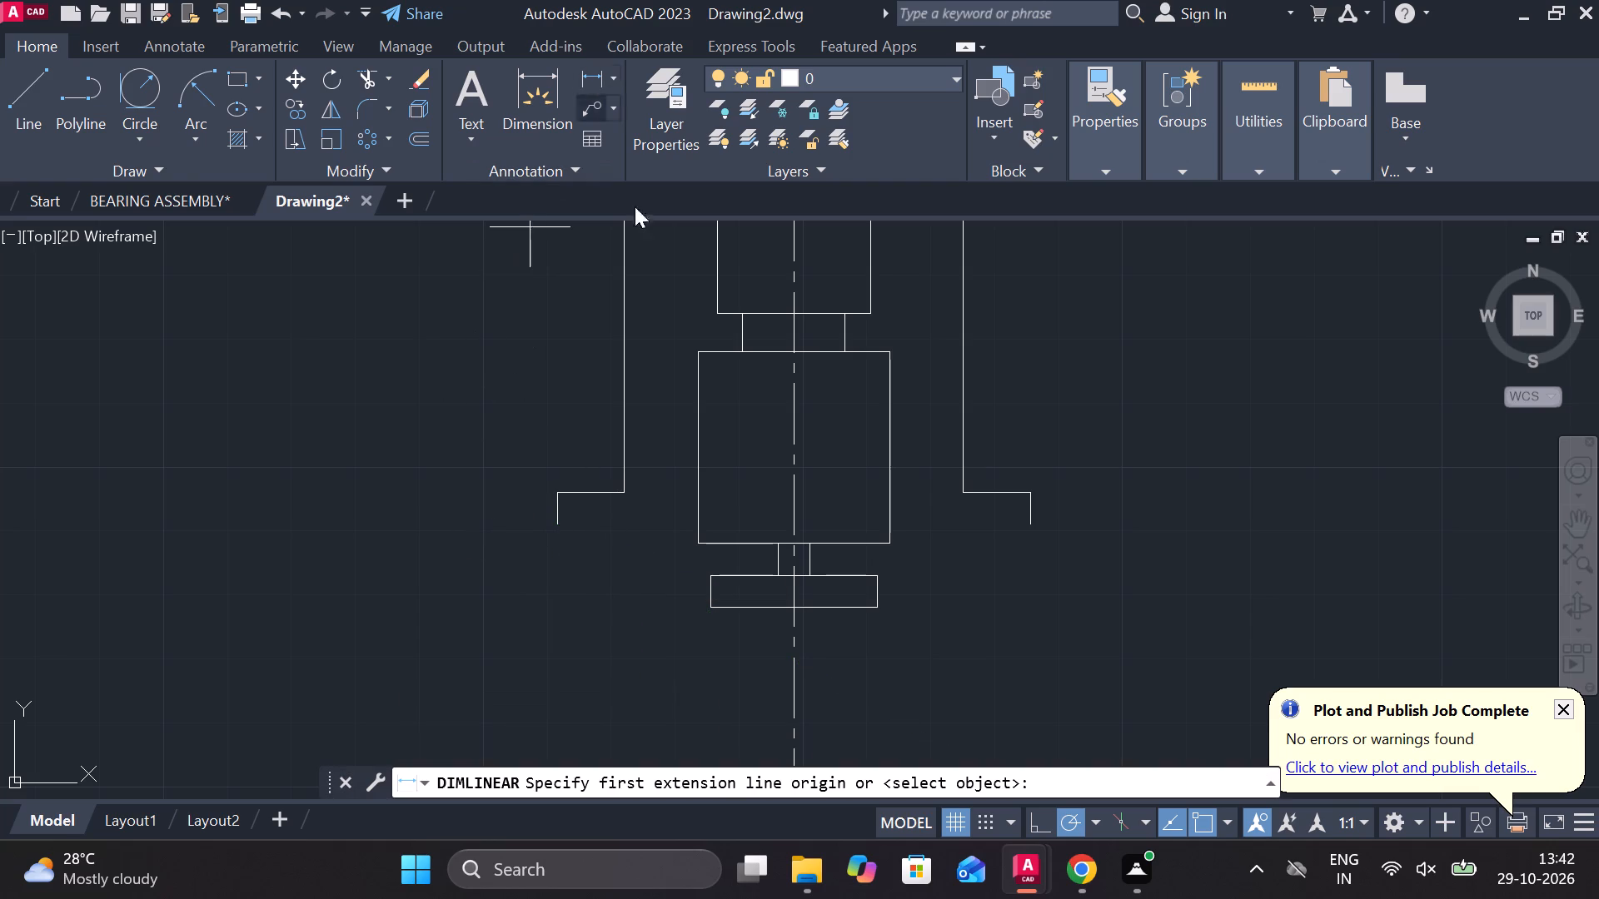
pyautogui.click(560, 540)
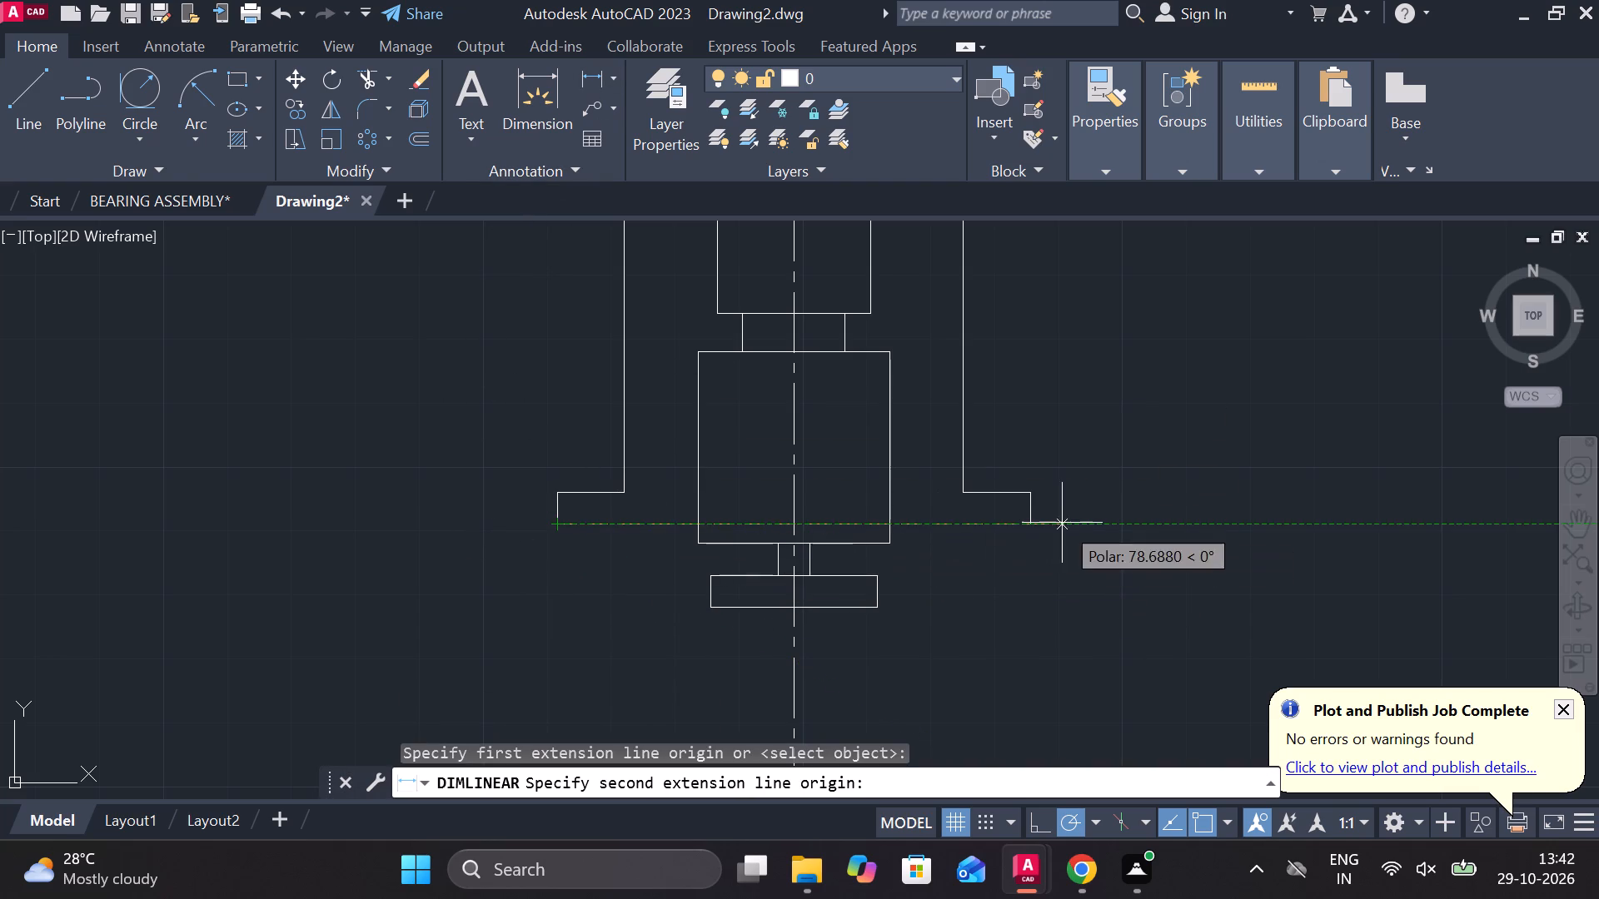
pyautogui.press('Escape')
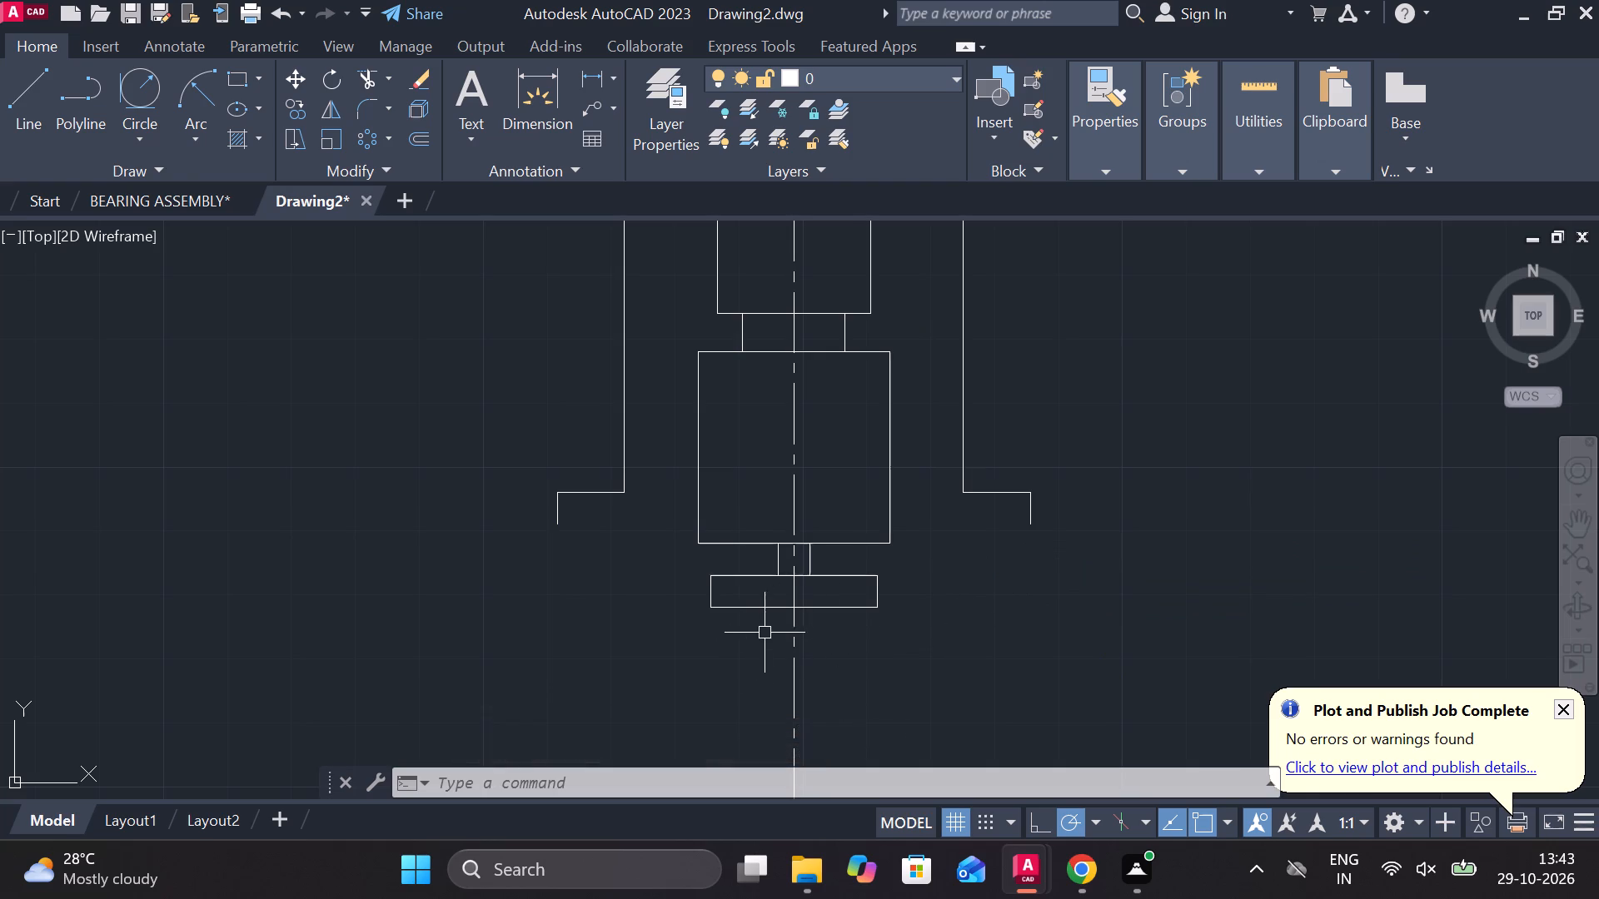
# Draw a start-end-radius arc of radius 26 from the left step's lower end to the bottom rectangle's lower left corner.
pyautogui.click(188, 85)
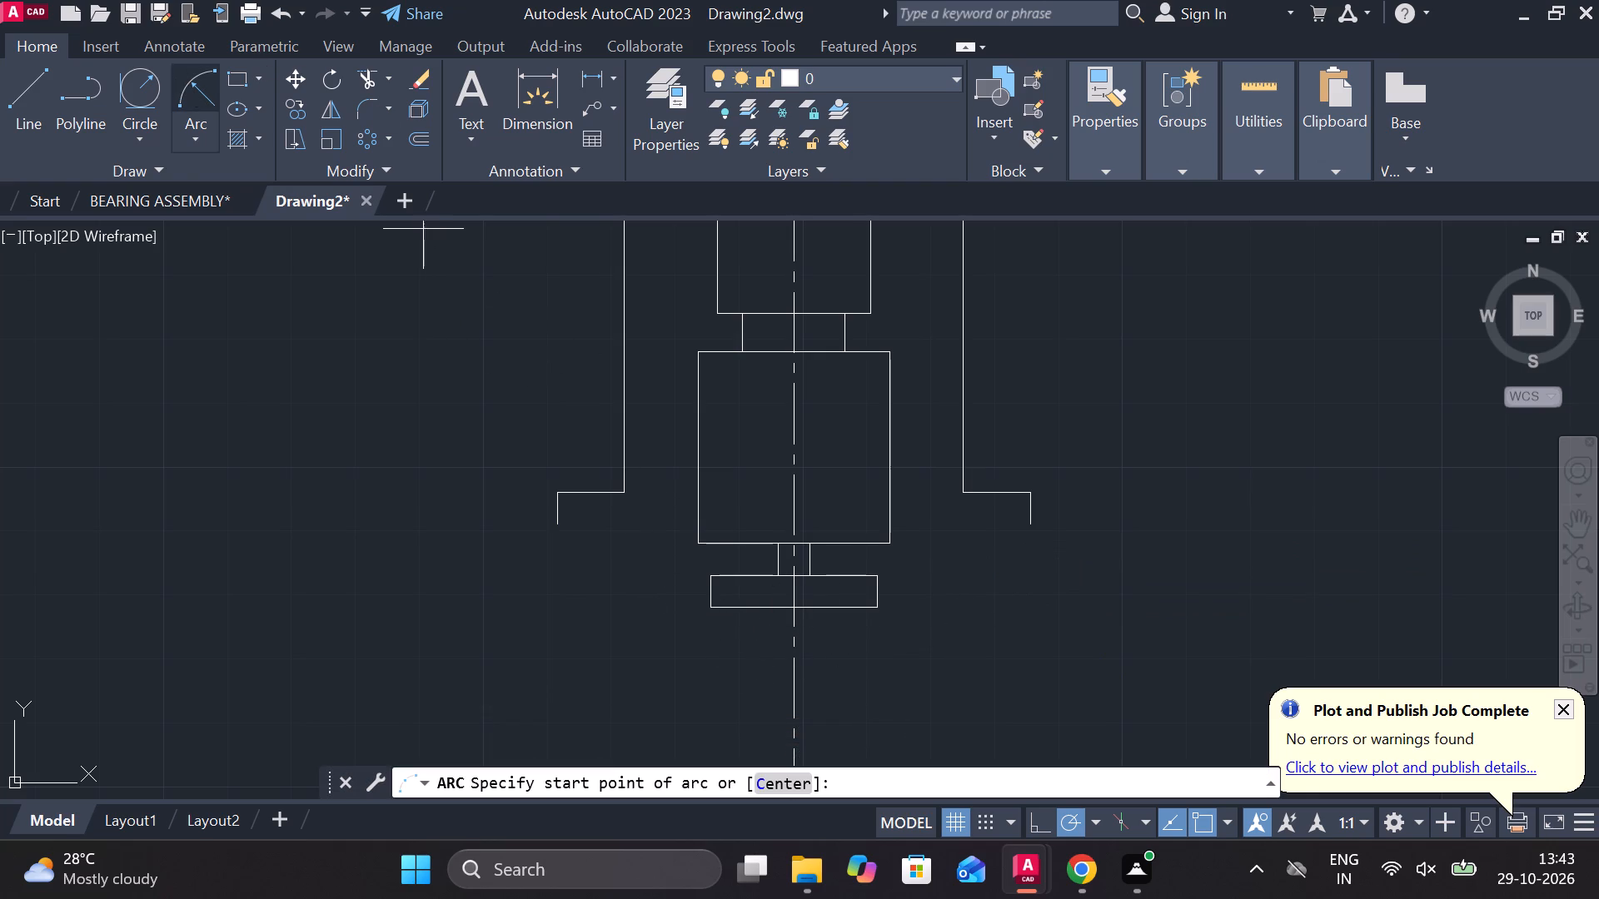
pyautogui.click(555, 525)
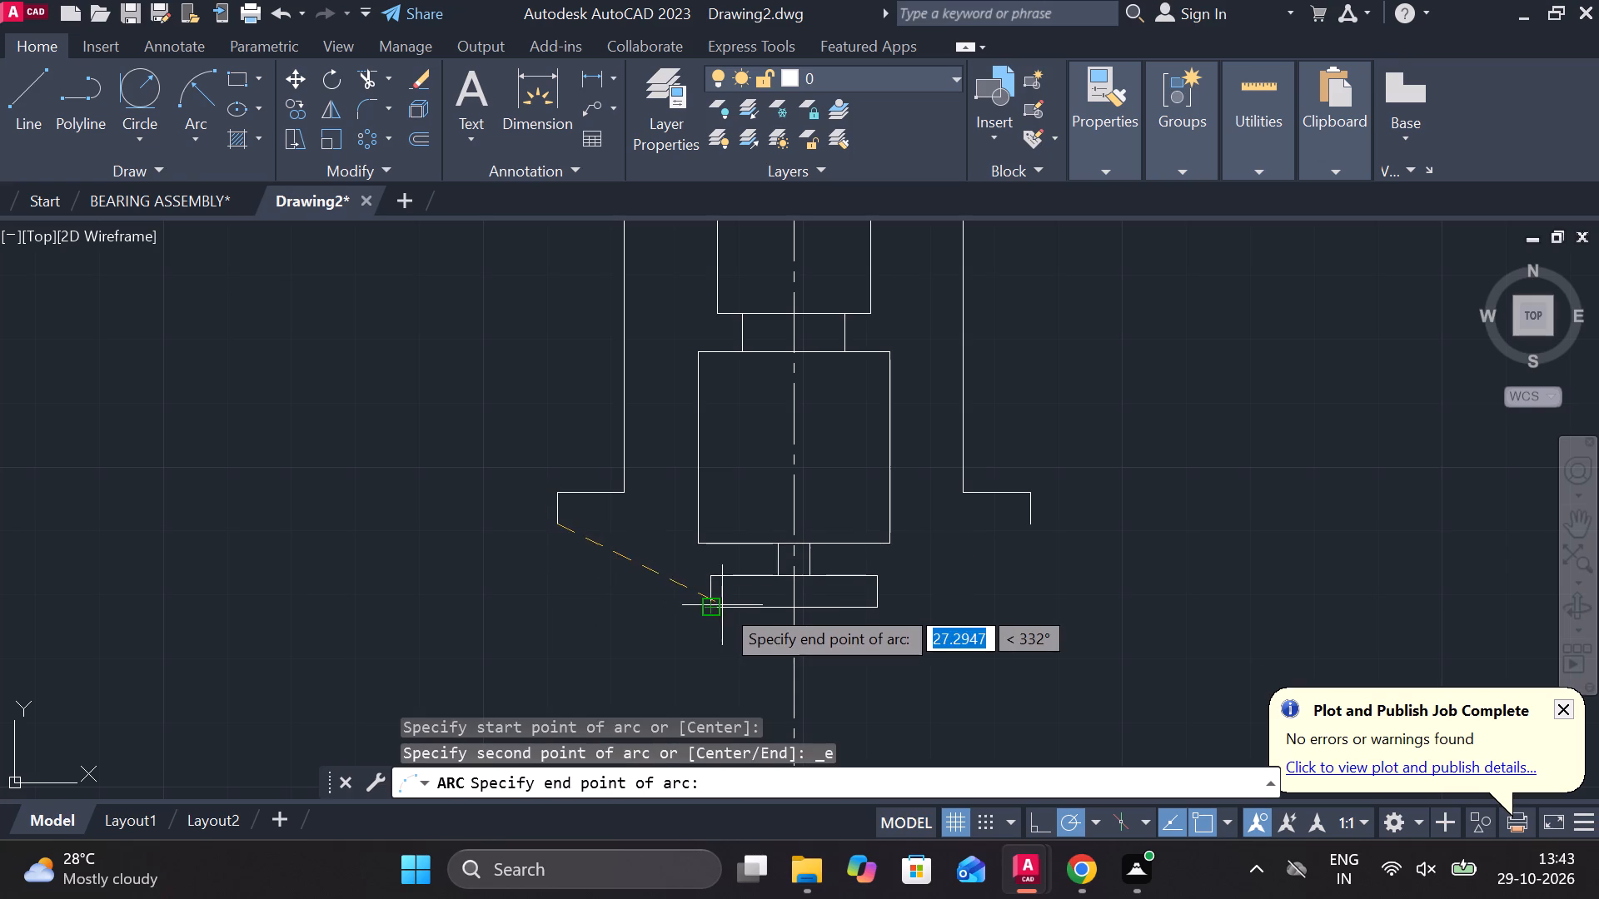
pyautogui.click(715, 611)
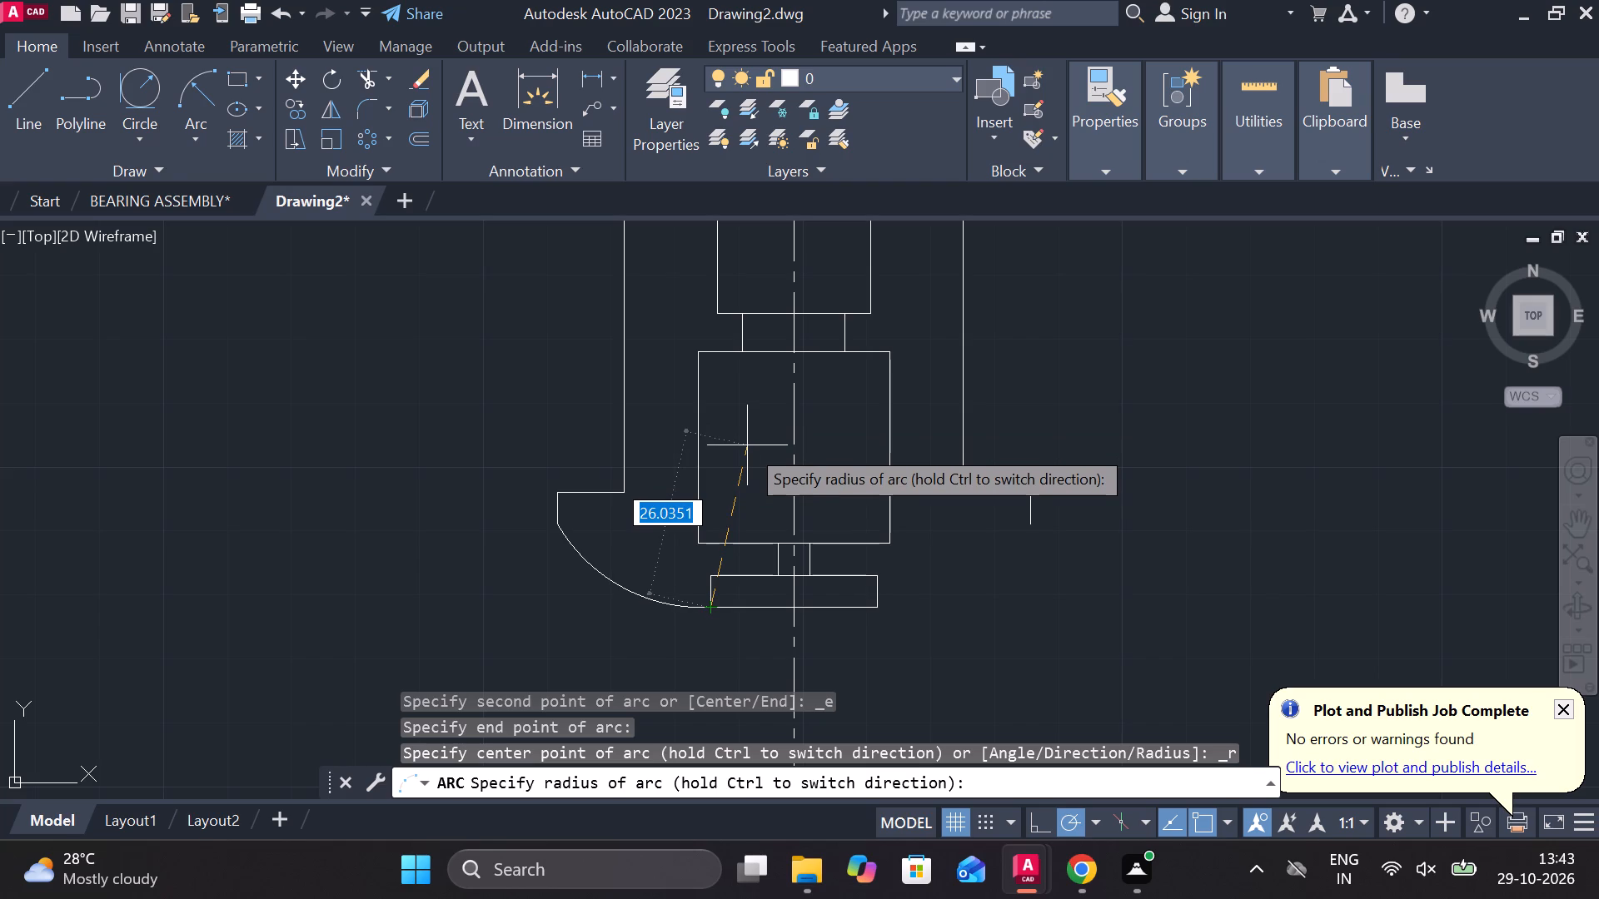
pyautogui.press('2')
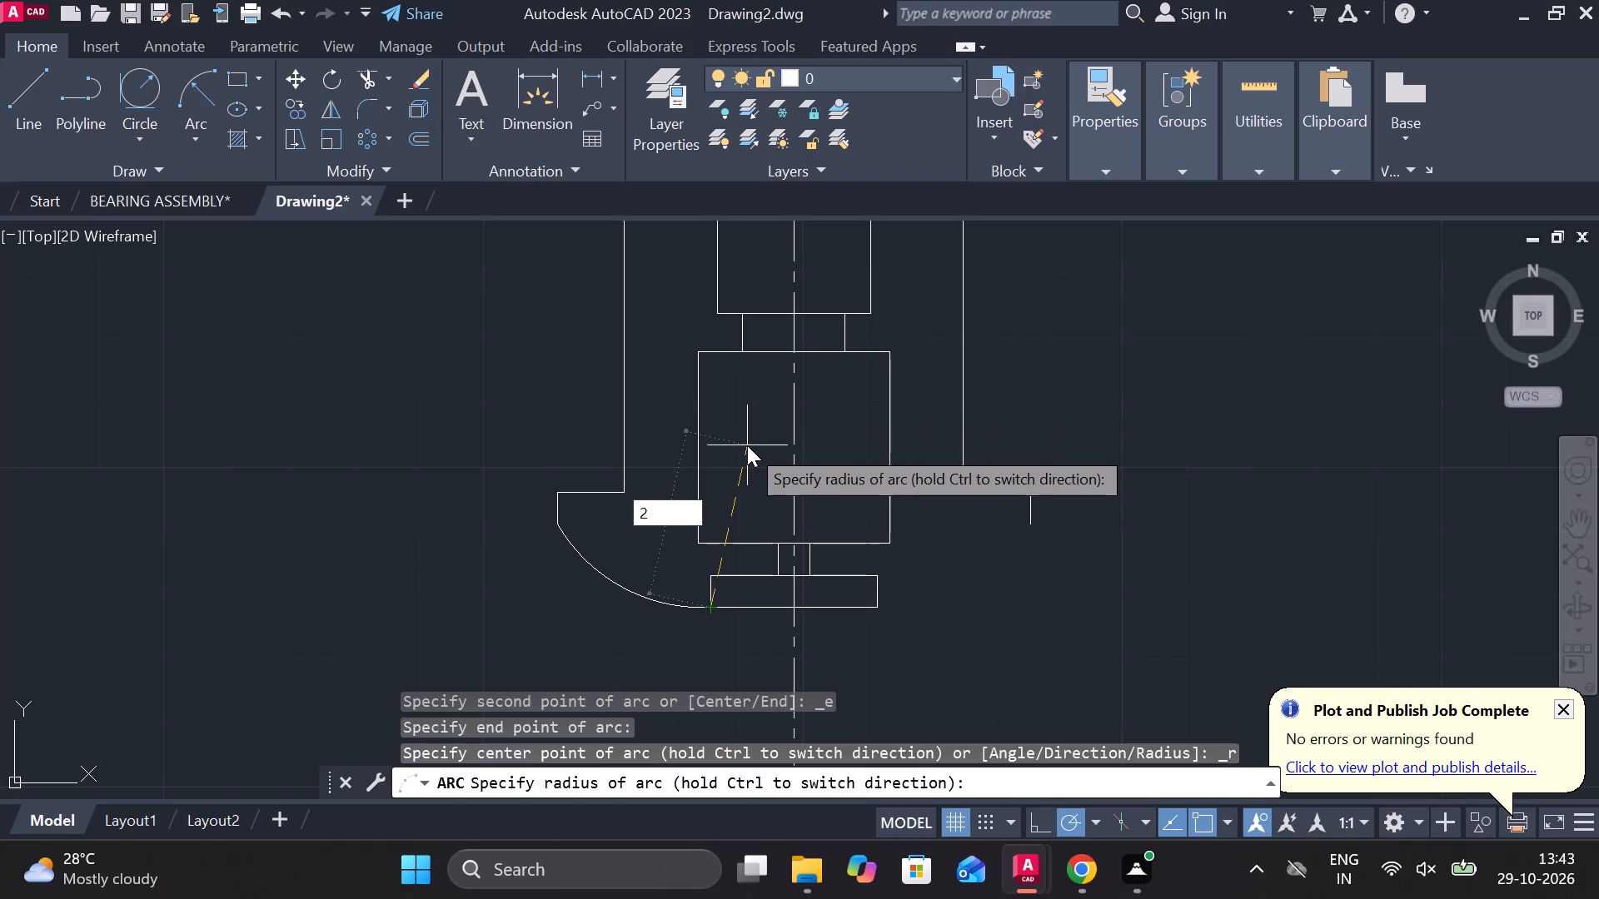
pyautogui.press('6')
pyautogui.press('Return')
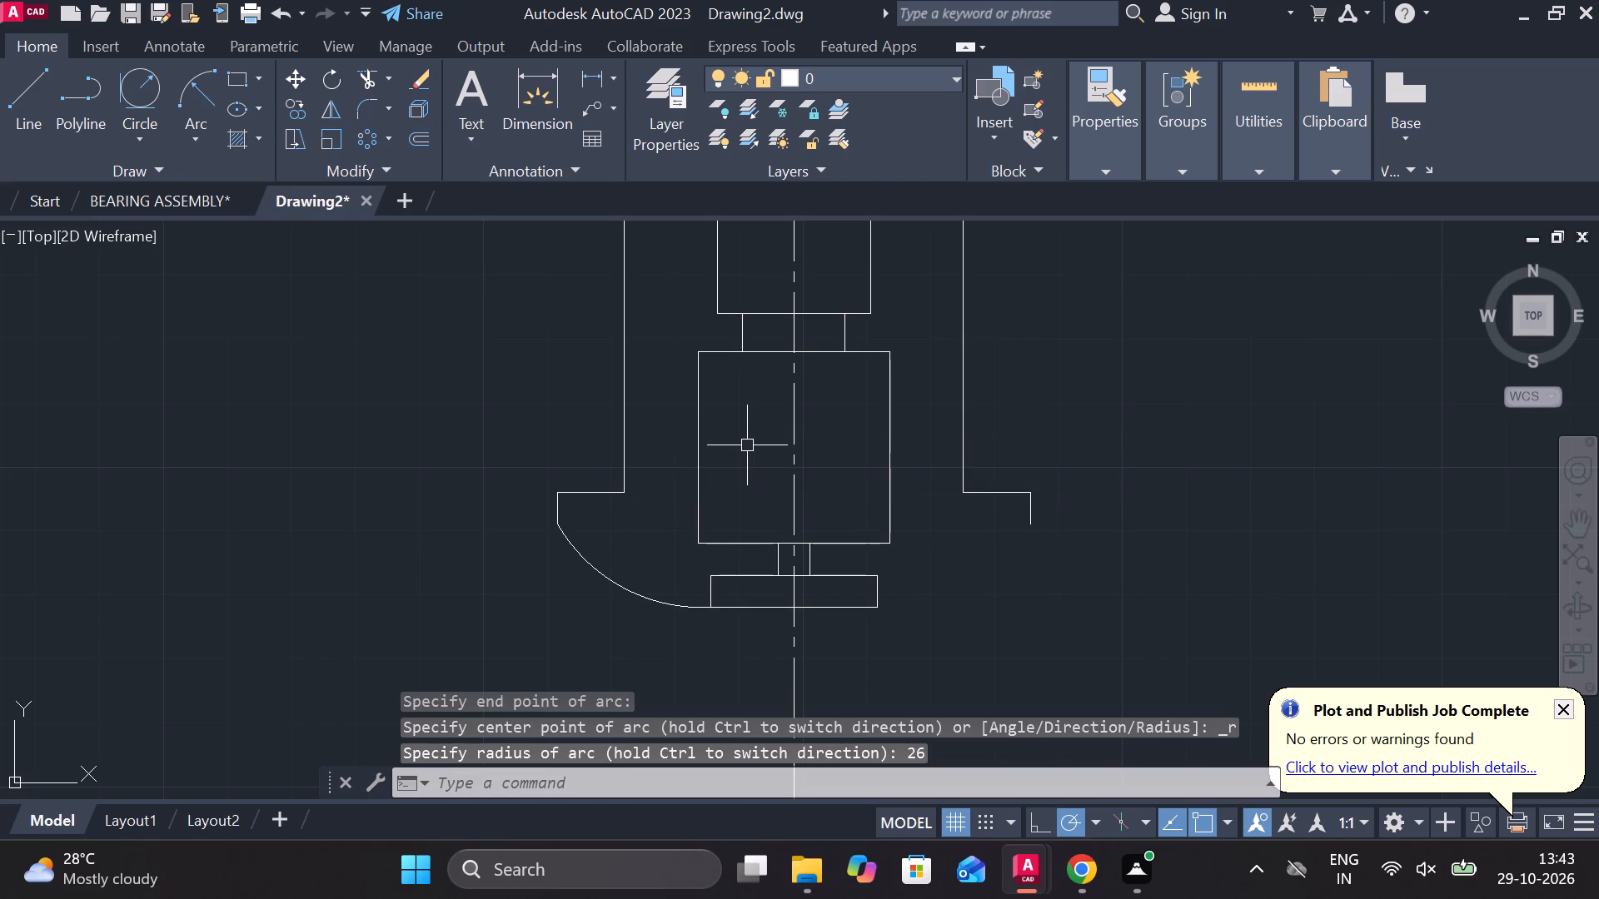
# Check the new lower left arc's radius with a radius dimension, without placing it.
pyautogui.click(615, 90)
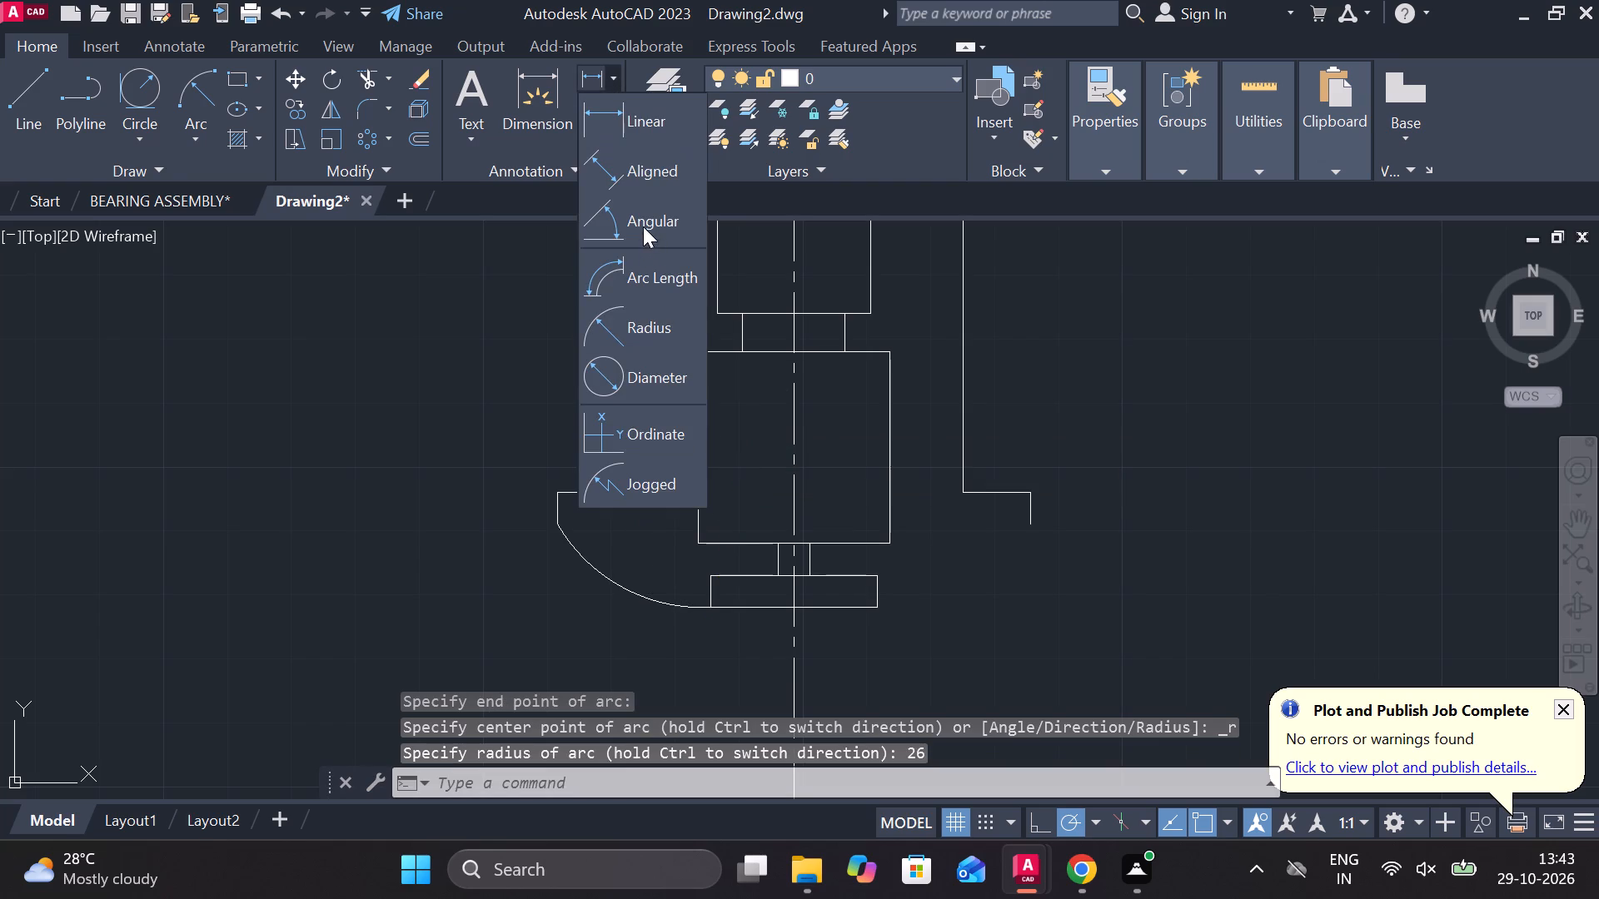
pyautogui.click(675, 316)
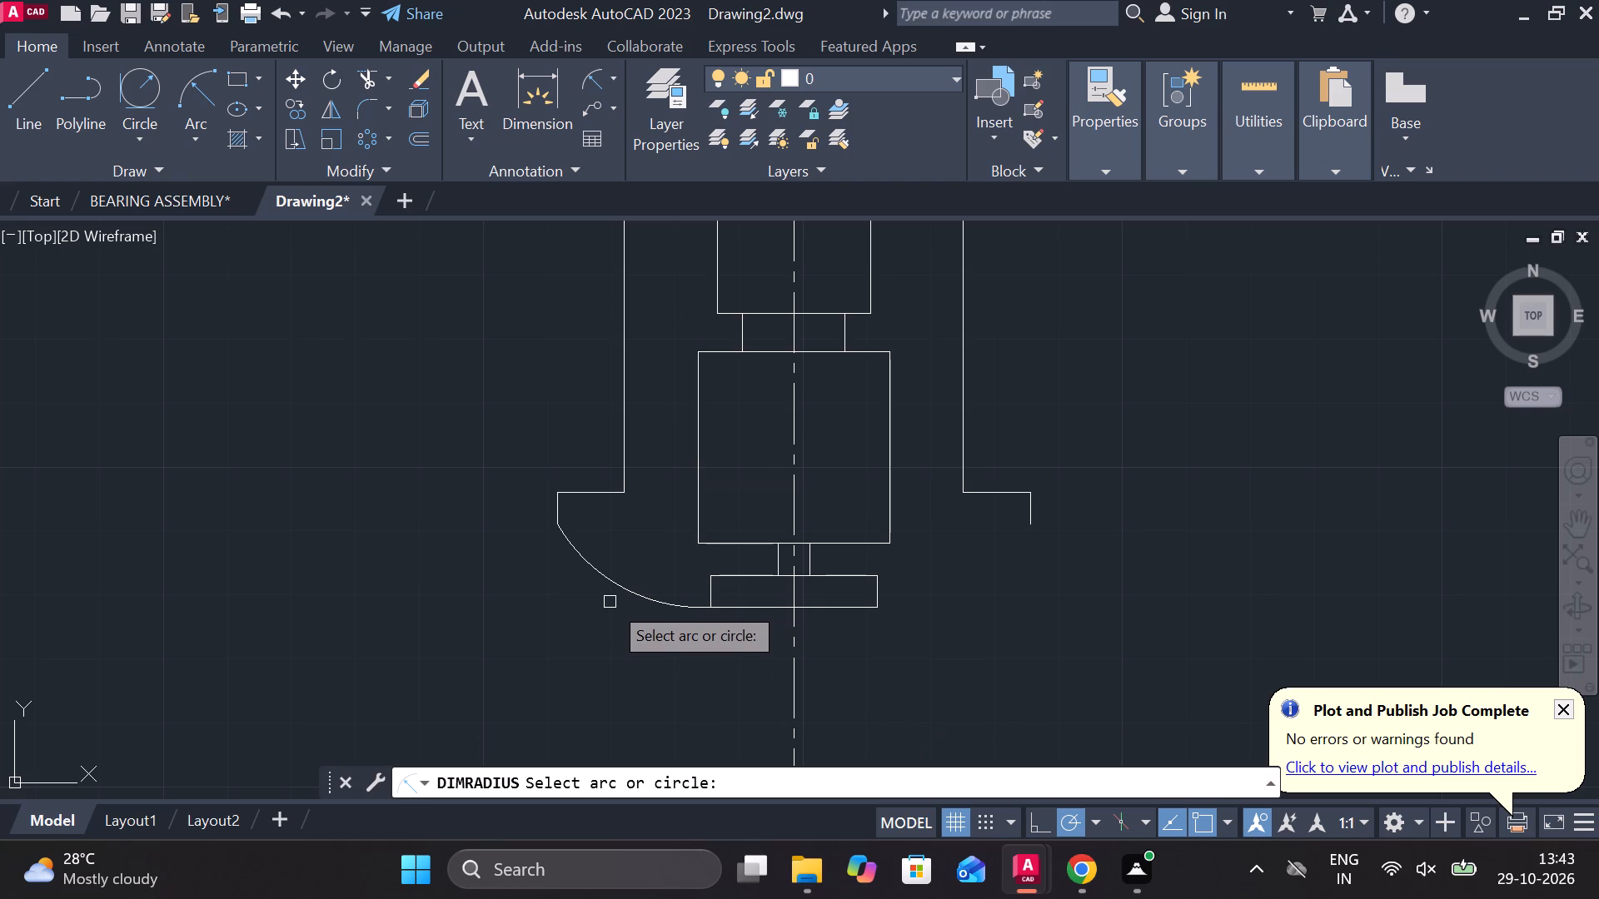
pyautogui.click(613, 585)
pyautogui.press('Escape')
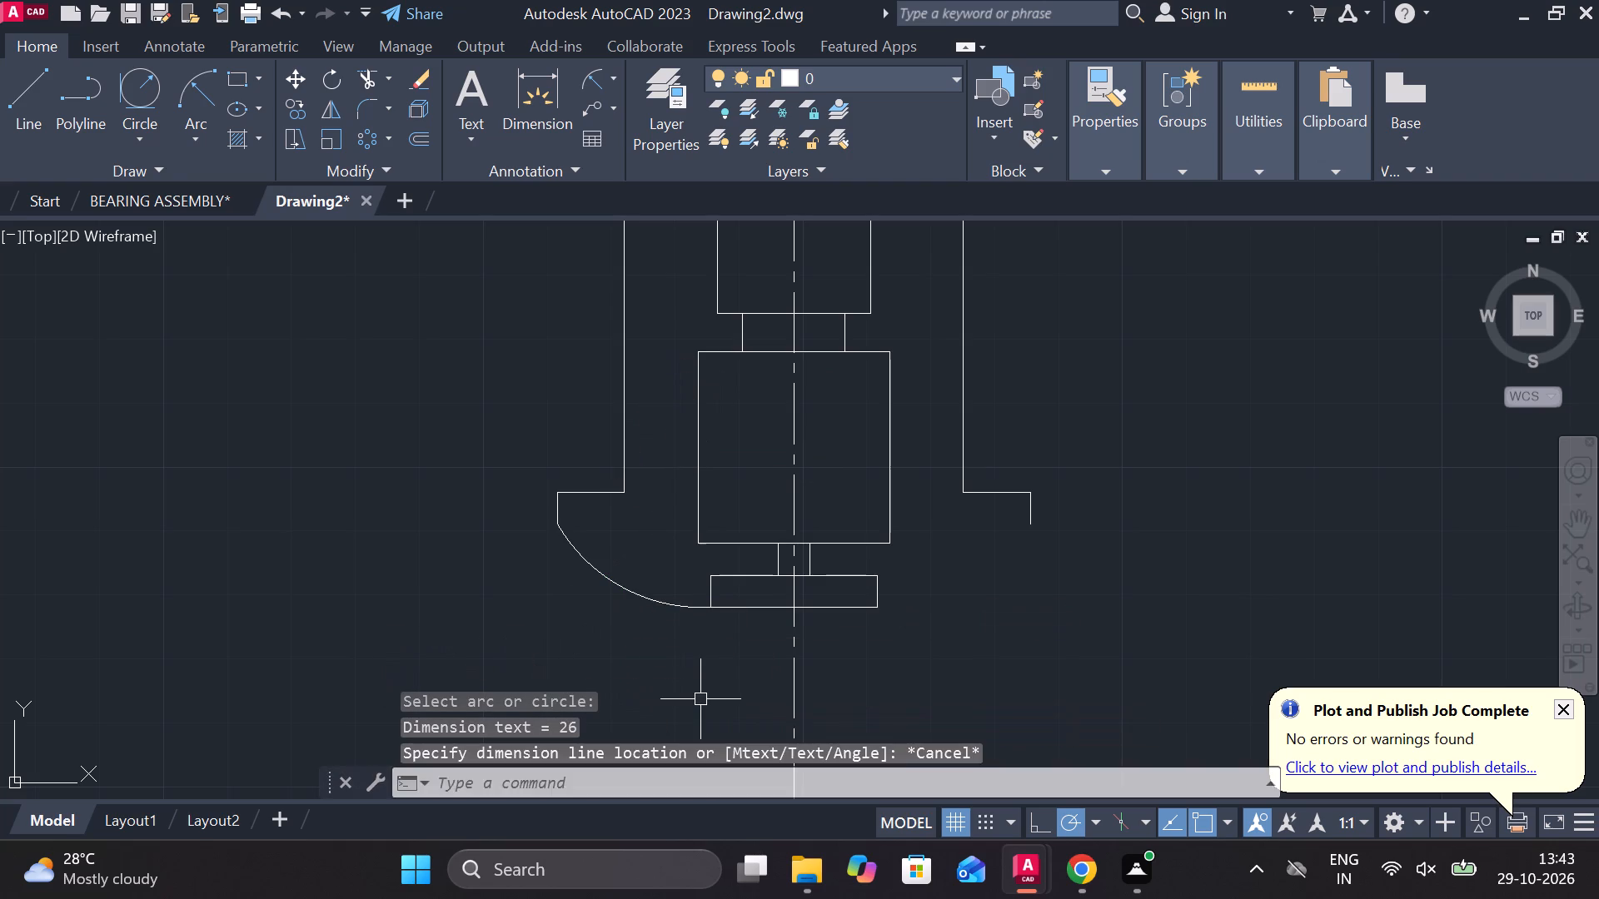
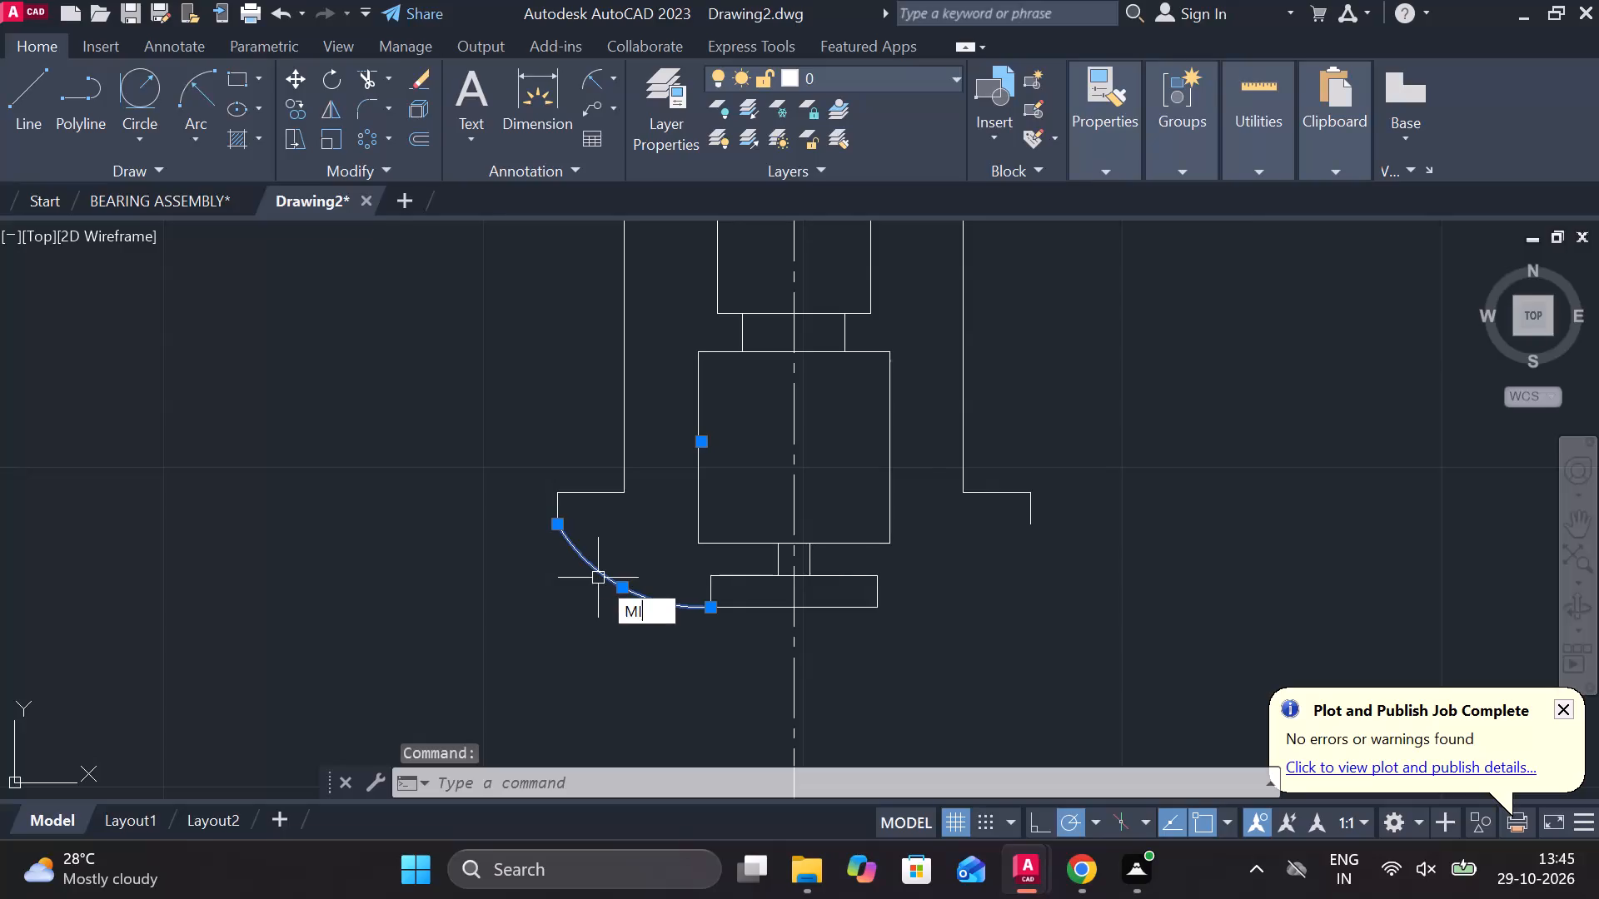
# Mirror the lower left arc about the vertical centreline, keeping the source arc.
pyautogui.press('Return')
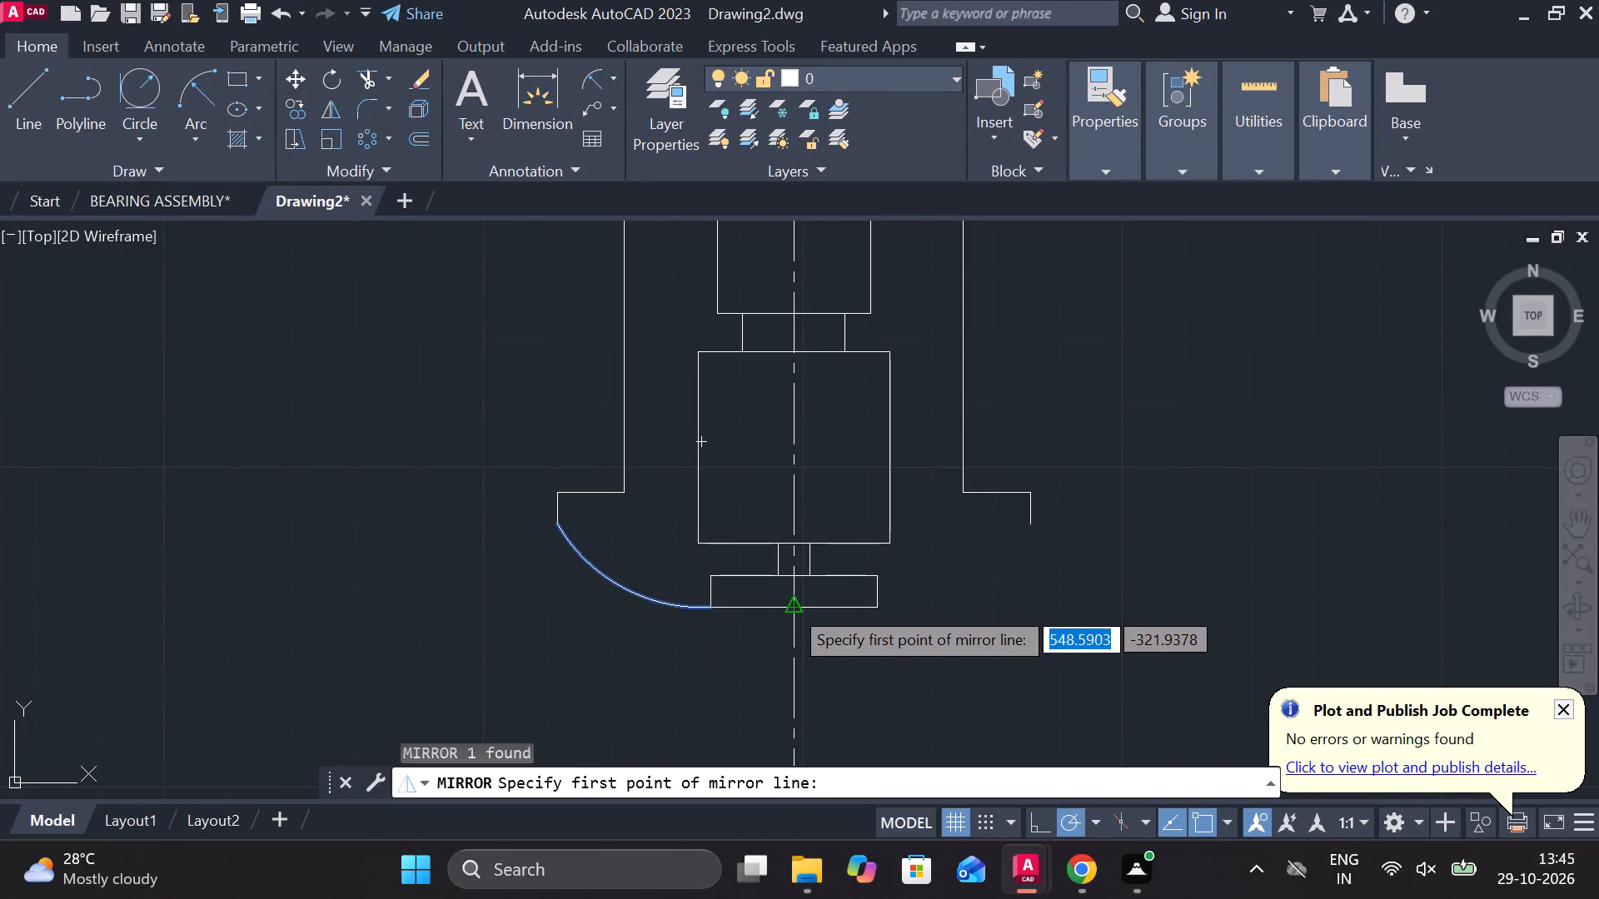
pyautogui.doubleClick(790, 606)
pyautogui.click(796, 349)
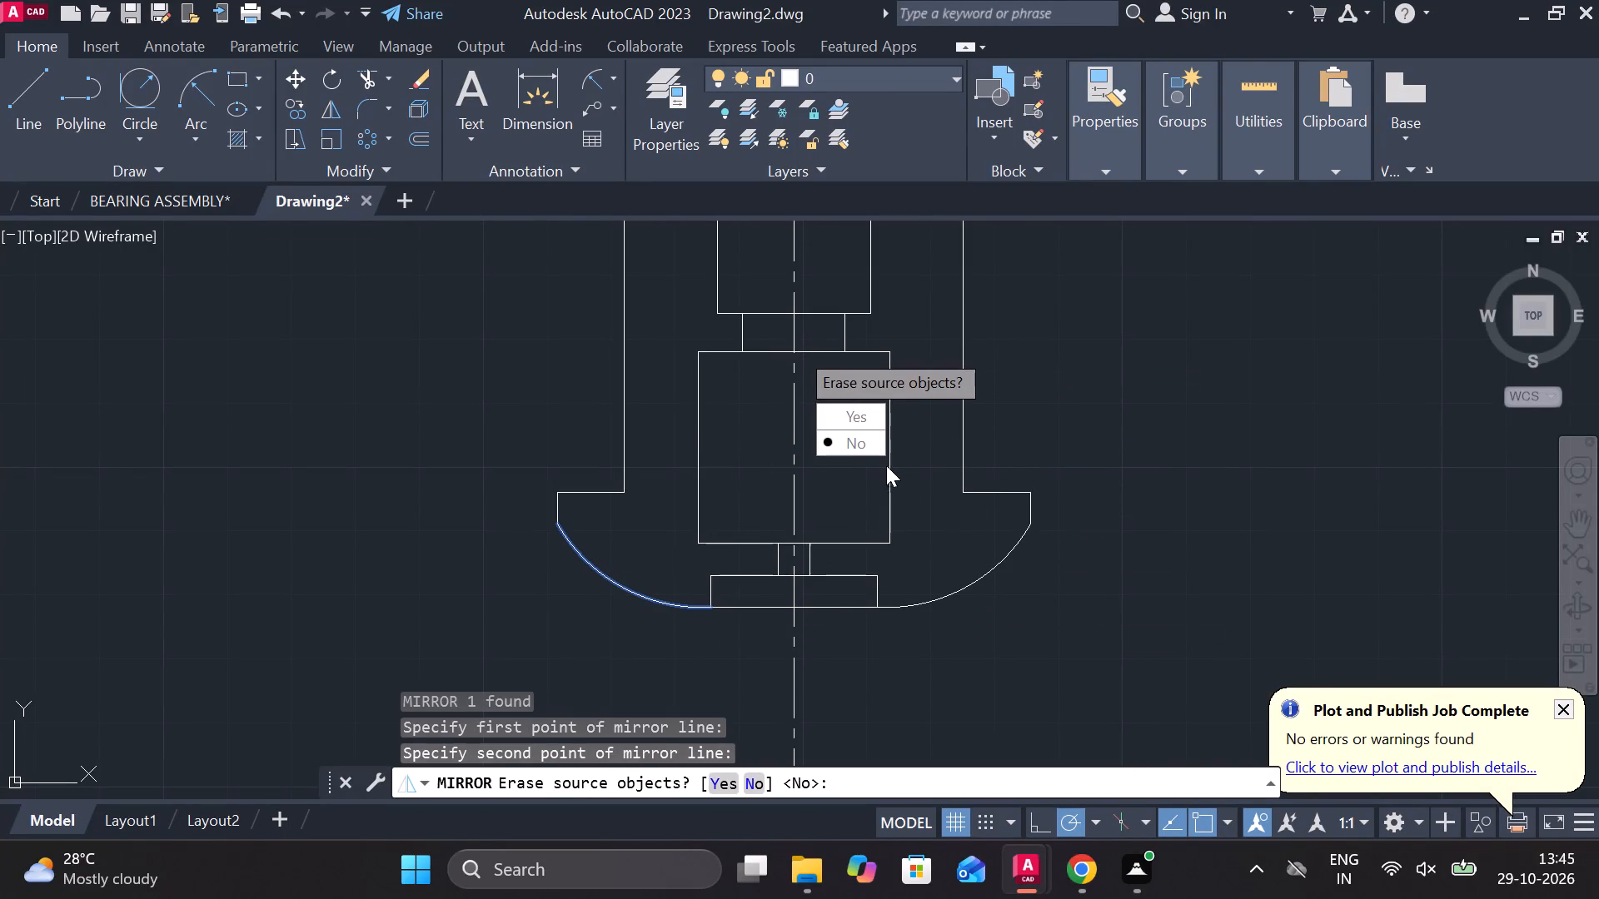
pyautogui.moveTo(861, 451); pyautogui.dragTo(796, 349)
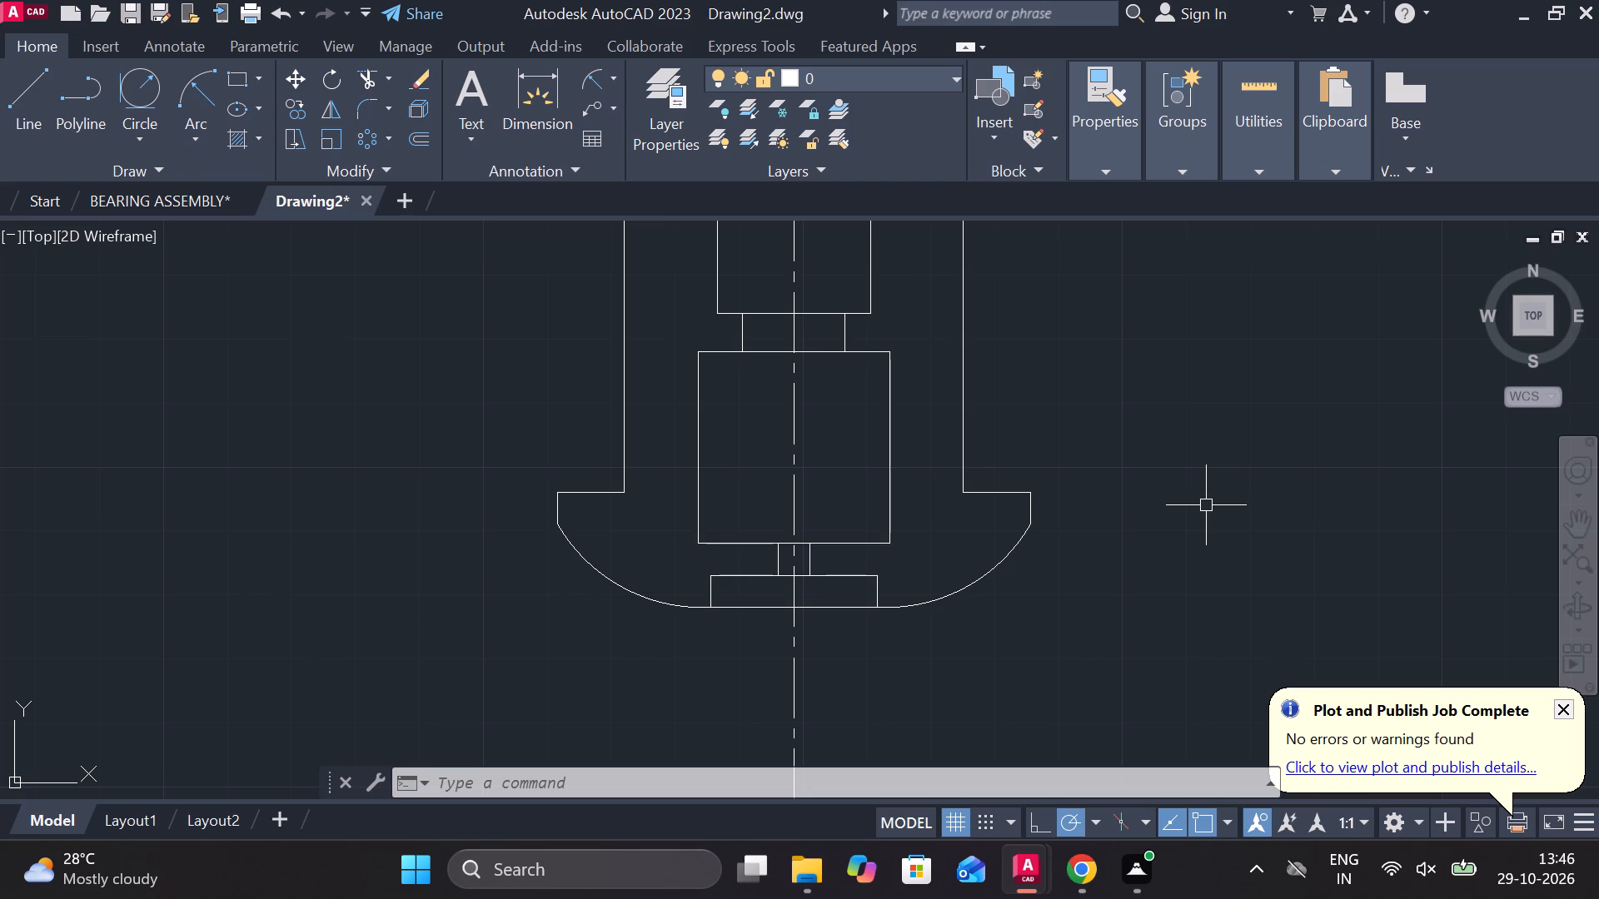
# Hatch both halves of the part's sectioned wall with the ANSI31 pattern at angle 199 and scale 0.3.
pyautogui.moveTo(1050, 560); pyautogui.dragTo(928, 628, button='middle')
pyautogui.moveTo(992, 453); pyautogui.dragTo(1037, 457, button='middle')
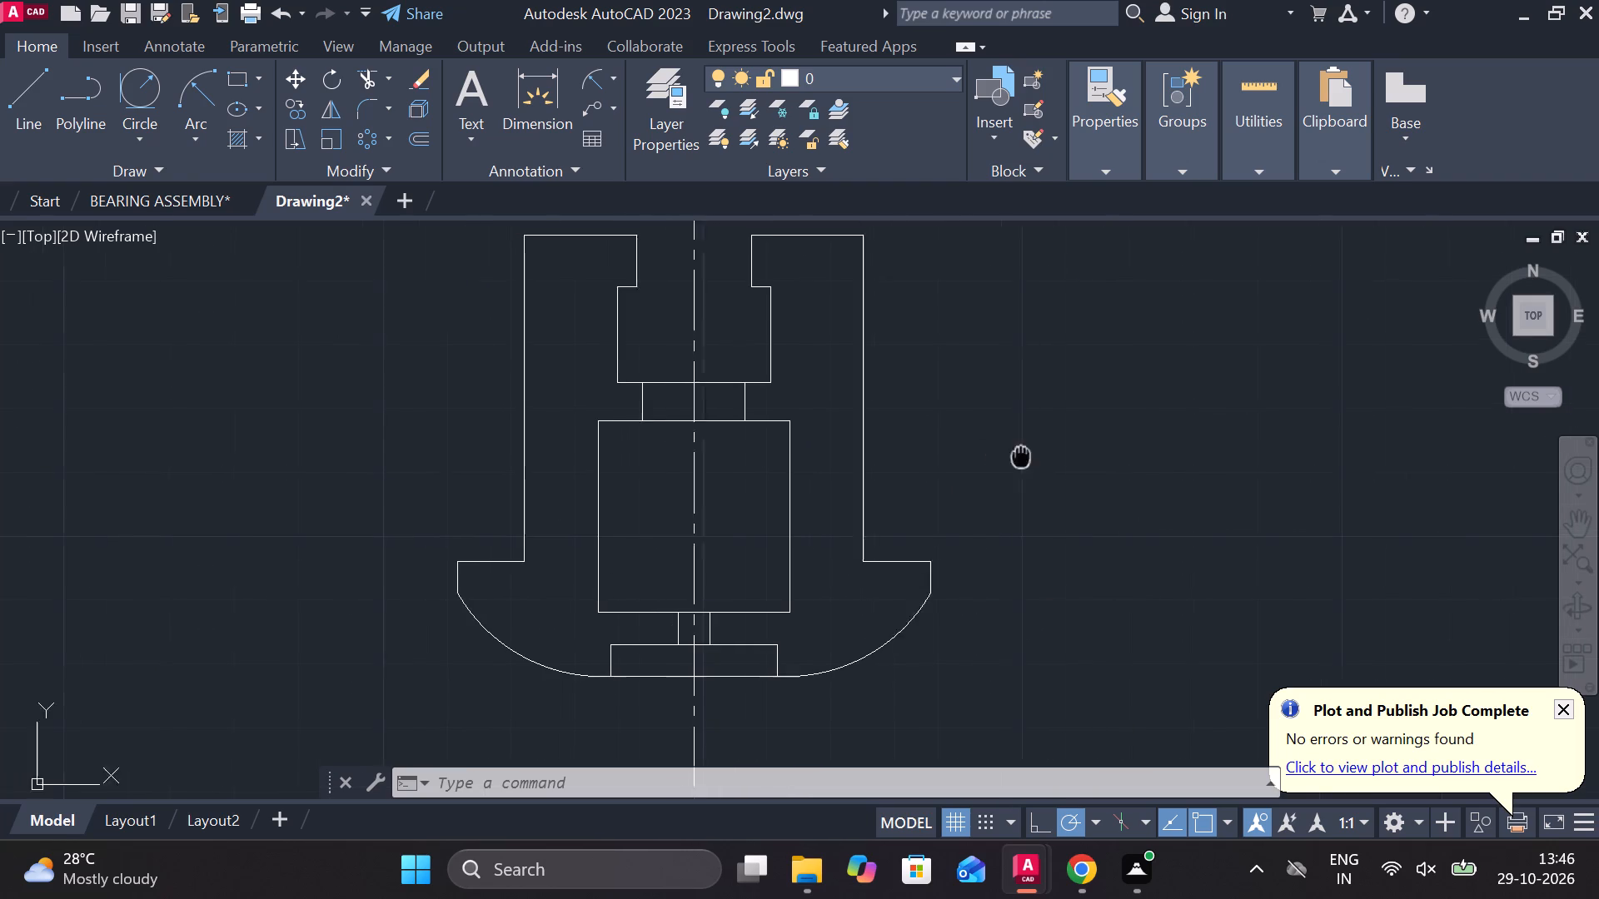
pyautogui.moveTo(1037, 457); pyautogui.dragTo(1029, 457, button='middle')
pyautogui.click(232, 143)
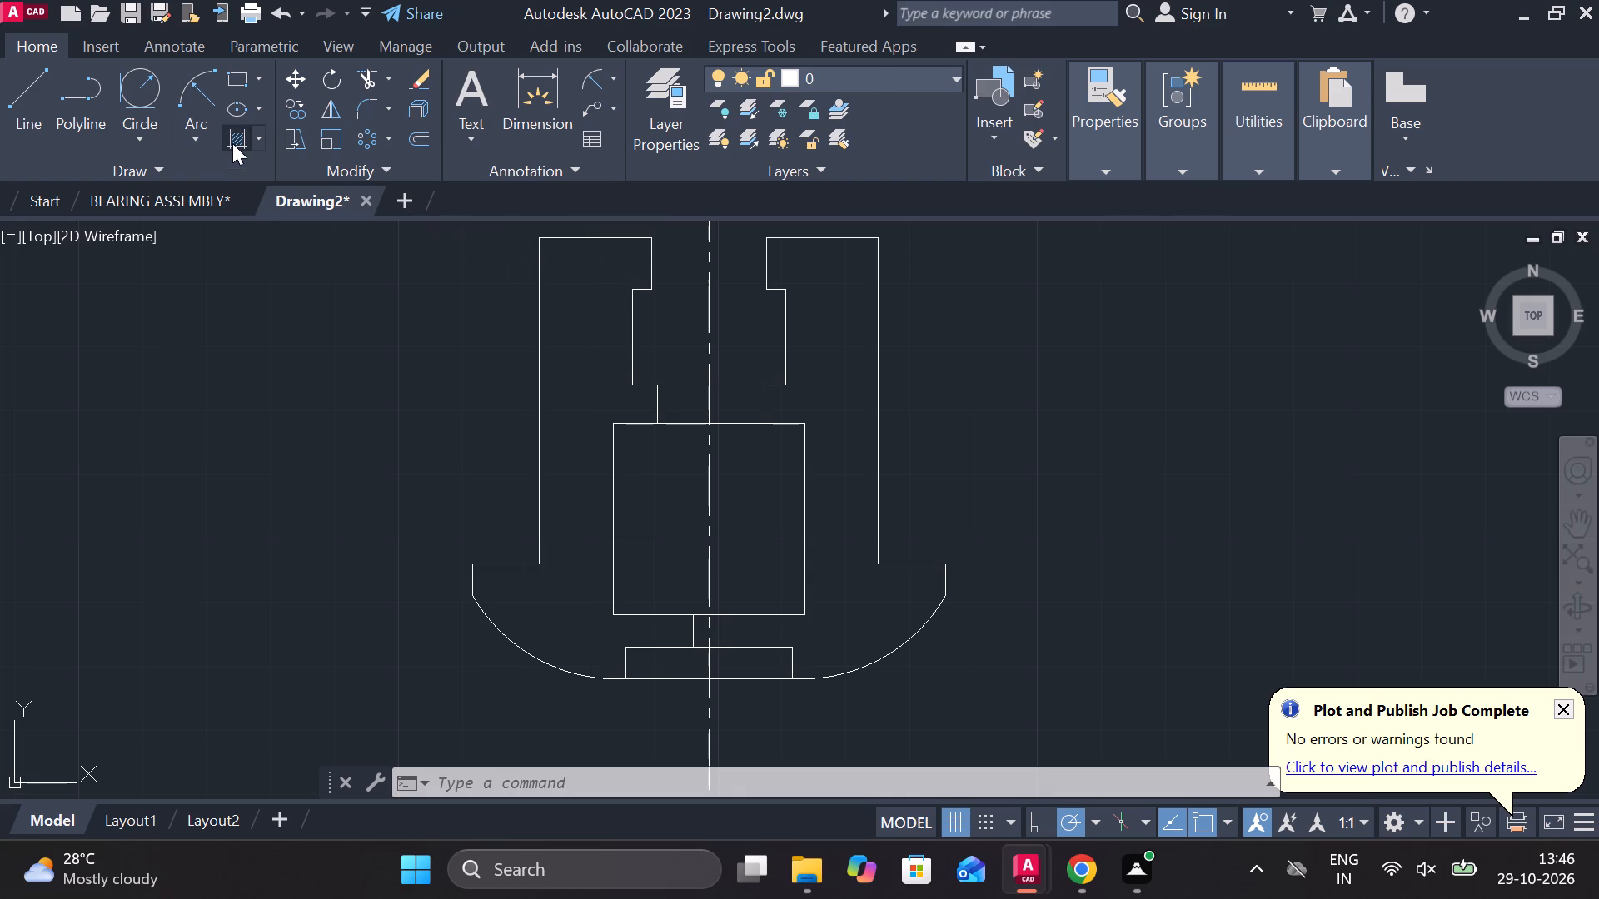
pyautogui.moveTo(1067, 108); pyautogui.dragTo(1041, 115)
pyautogui.click(834, 370)
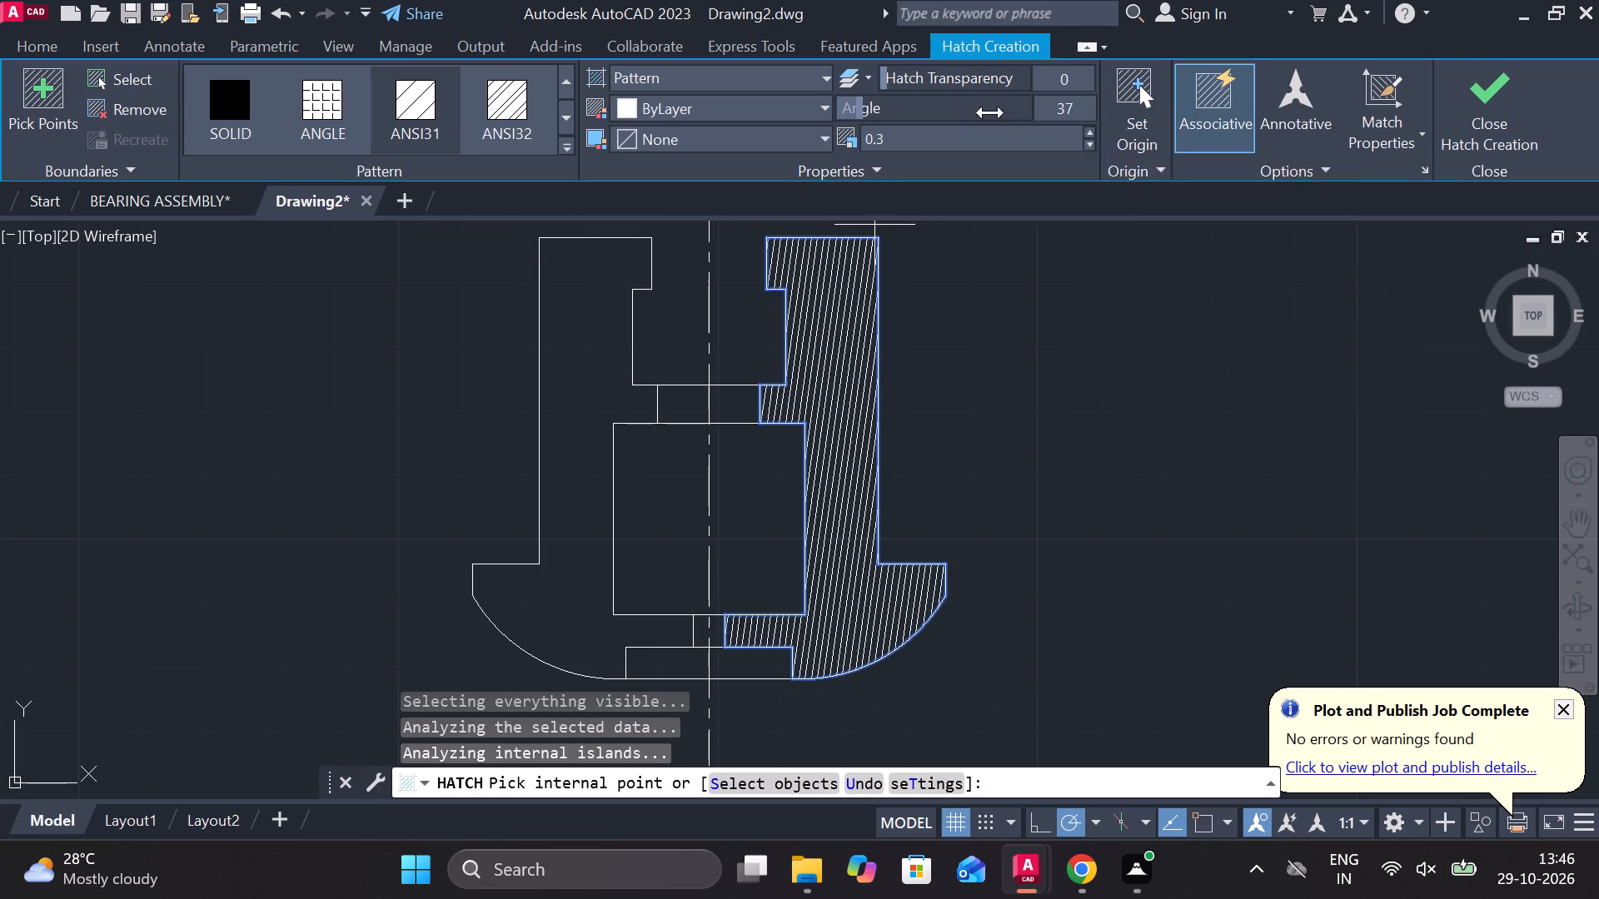
pyautogui.moveTo(1055, 108); pyautogui.dragTo(1103, 106)
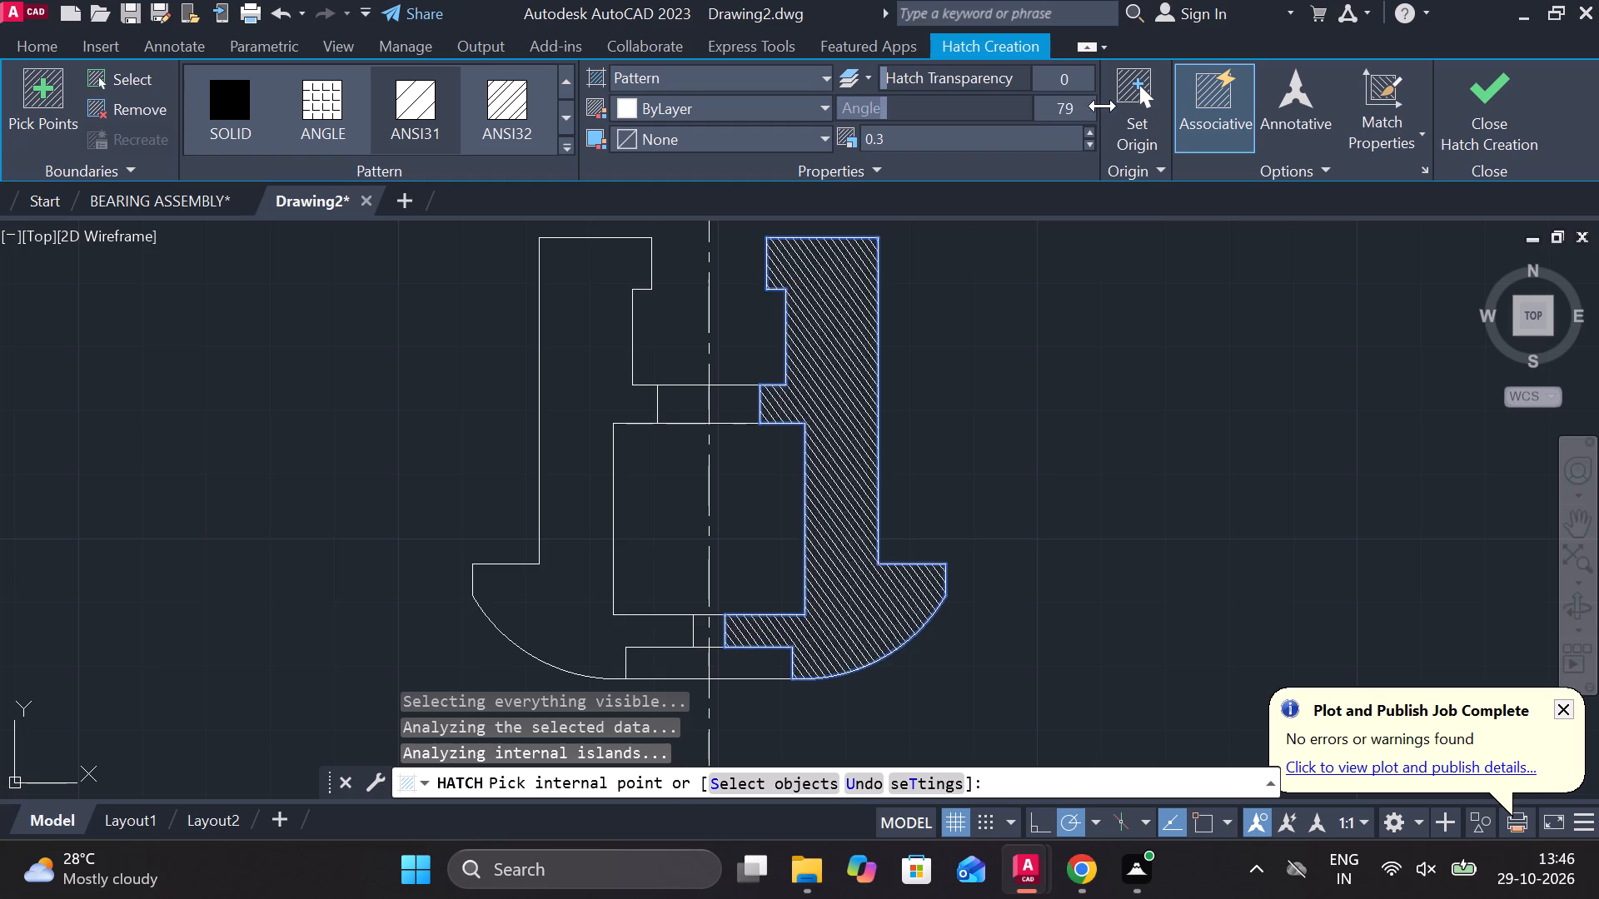
pyautogui.moveTo(1103, 106); pyautogui.dragTo(1188, 107)
pyautogui.click(609, 392)
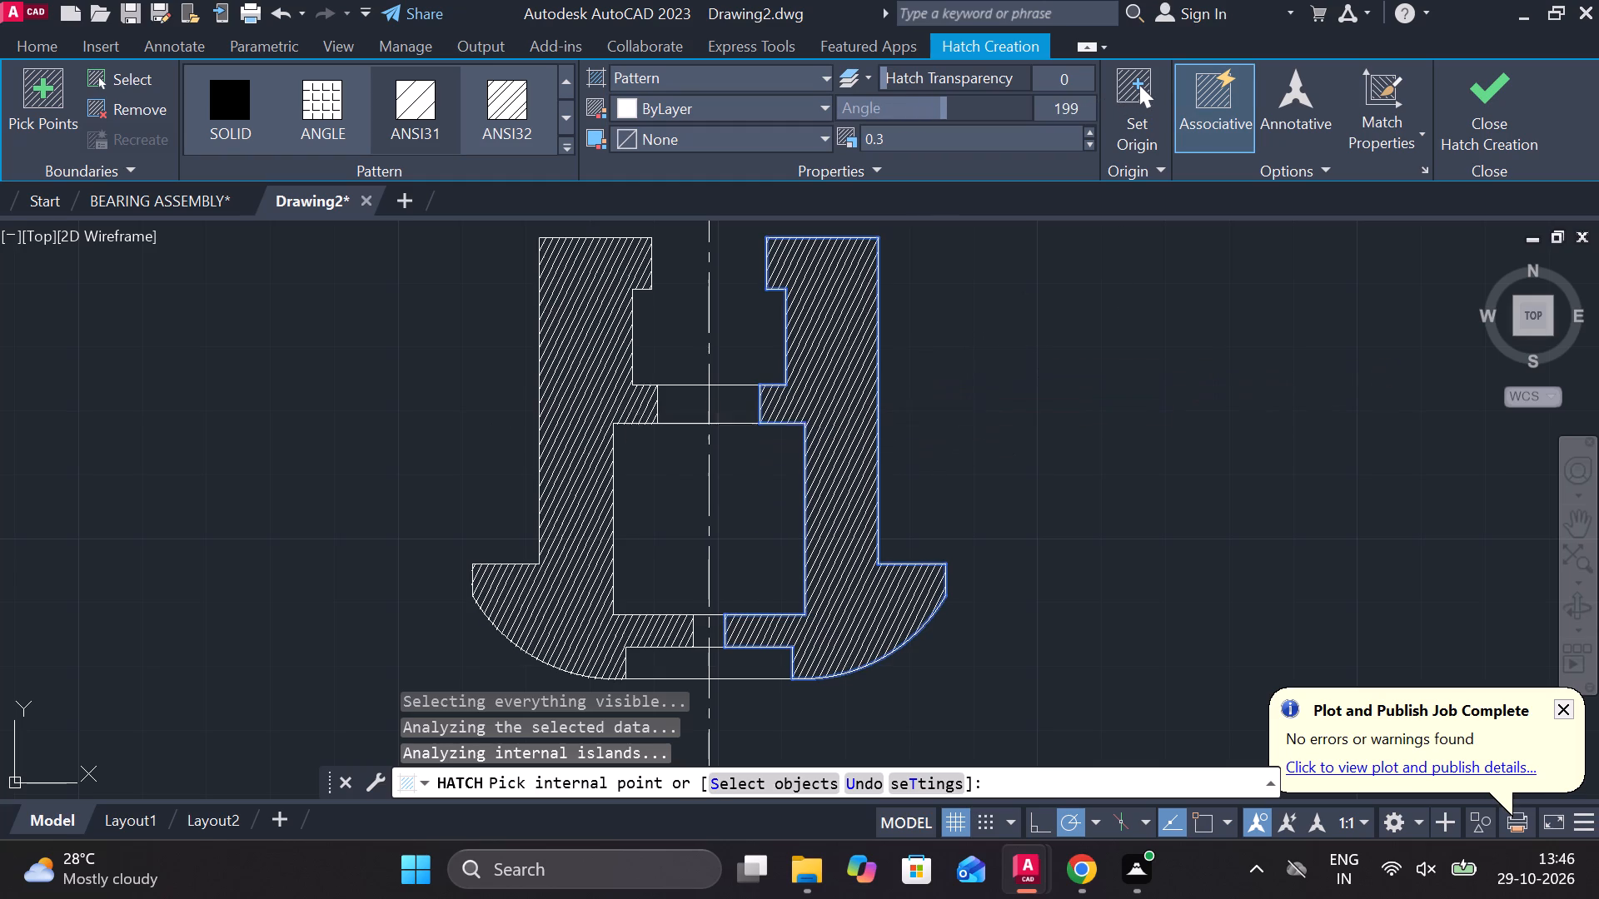
pyautogui.scroll(-1, 1068, 467)
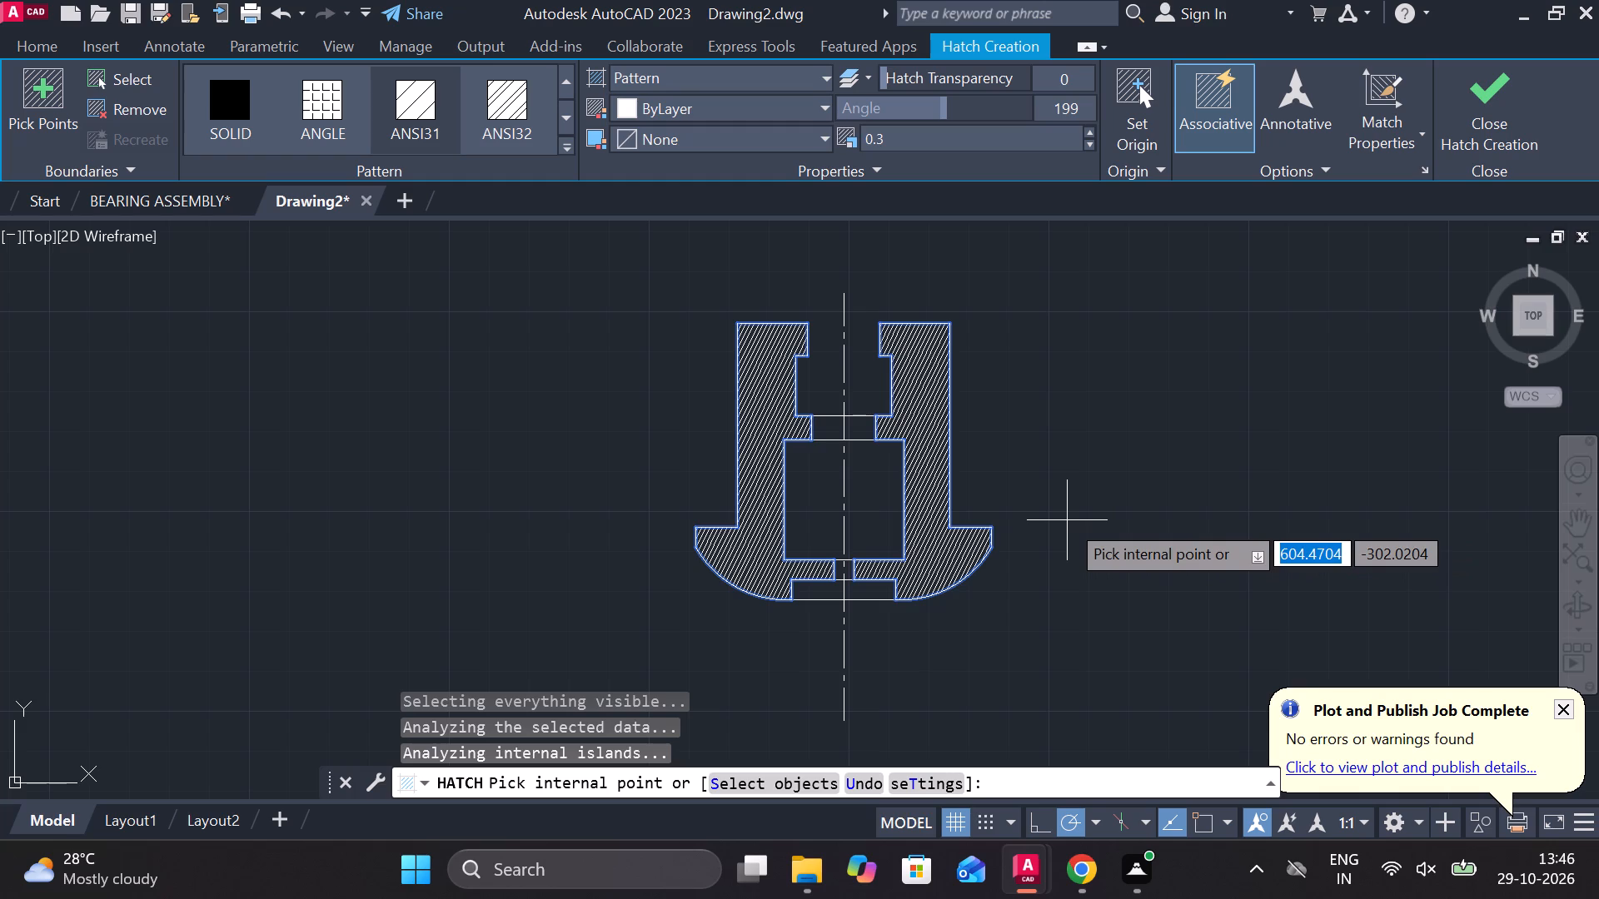
pyautogui.click(1474, 122)
# Set the wall hatch's angle to 250.
pyautogui.scroll(3, 855, 618)
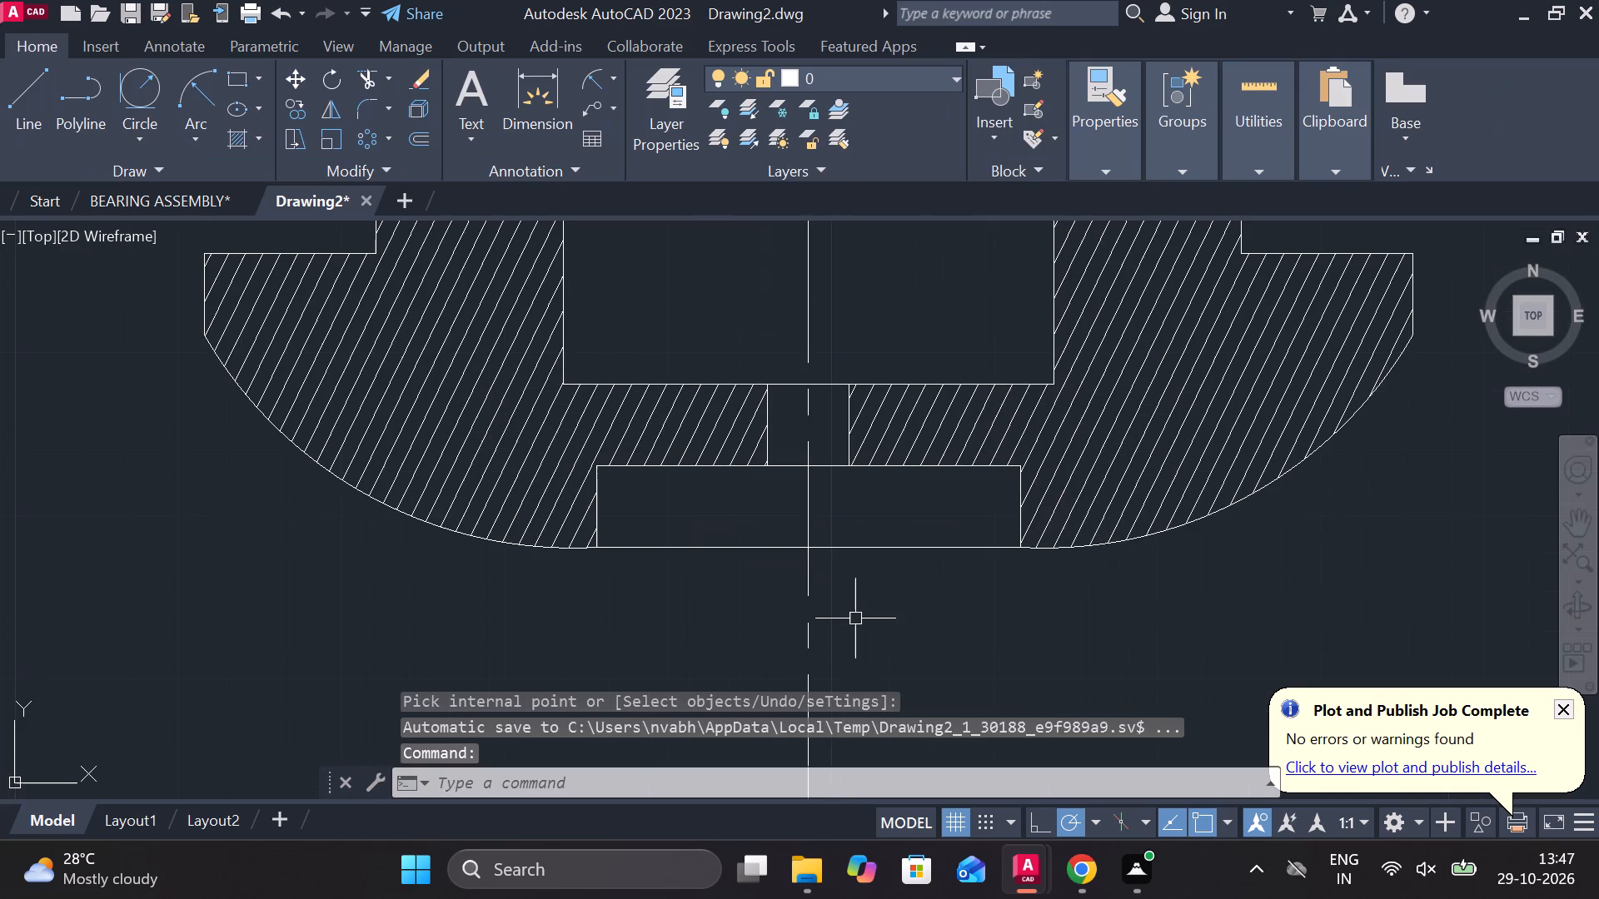
pyautogui.scroll(-5, 855, 618)
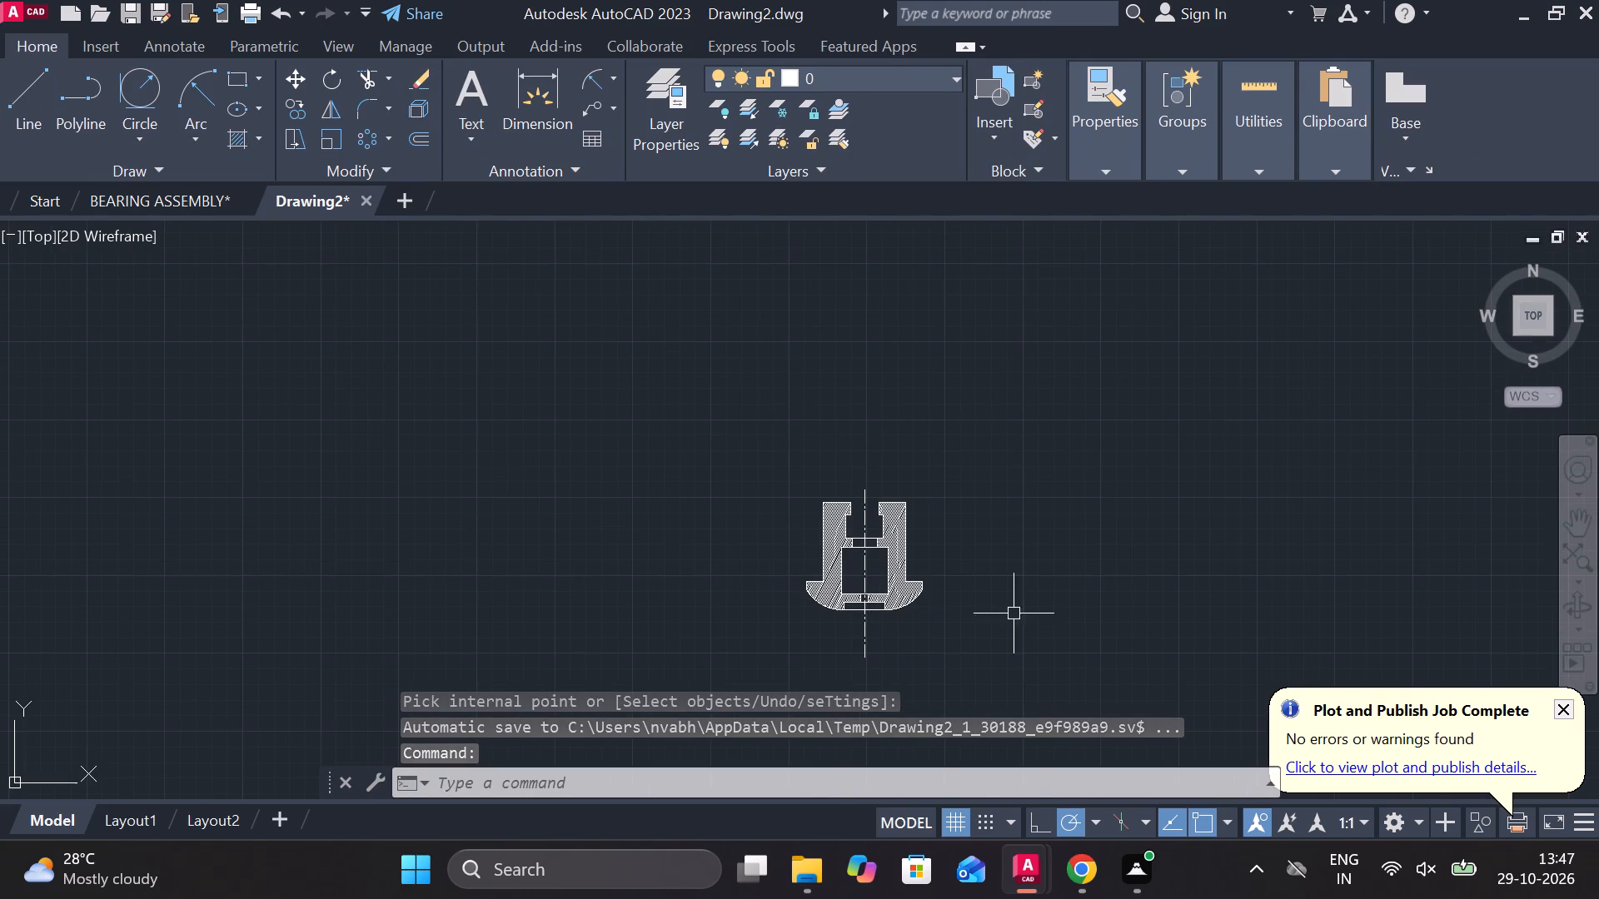
pyautogui.scroll(1, 1022, 612)
pyautogui.scroll(-2, 978, 618)
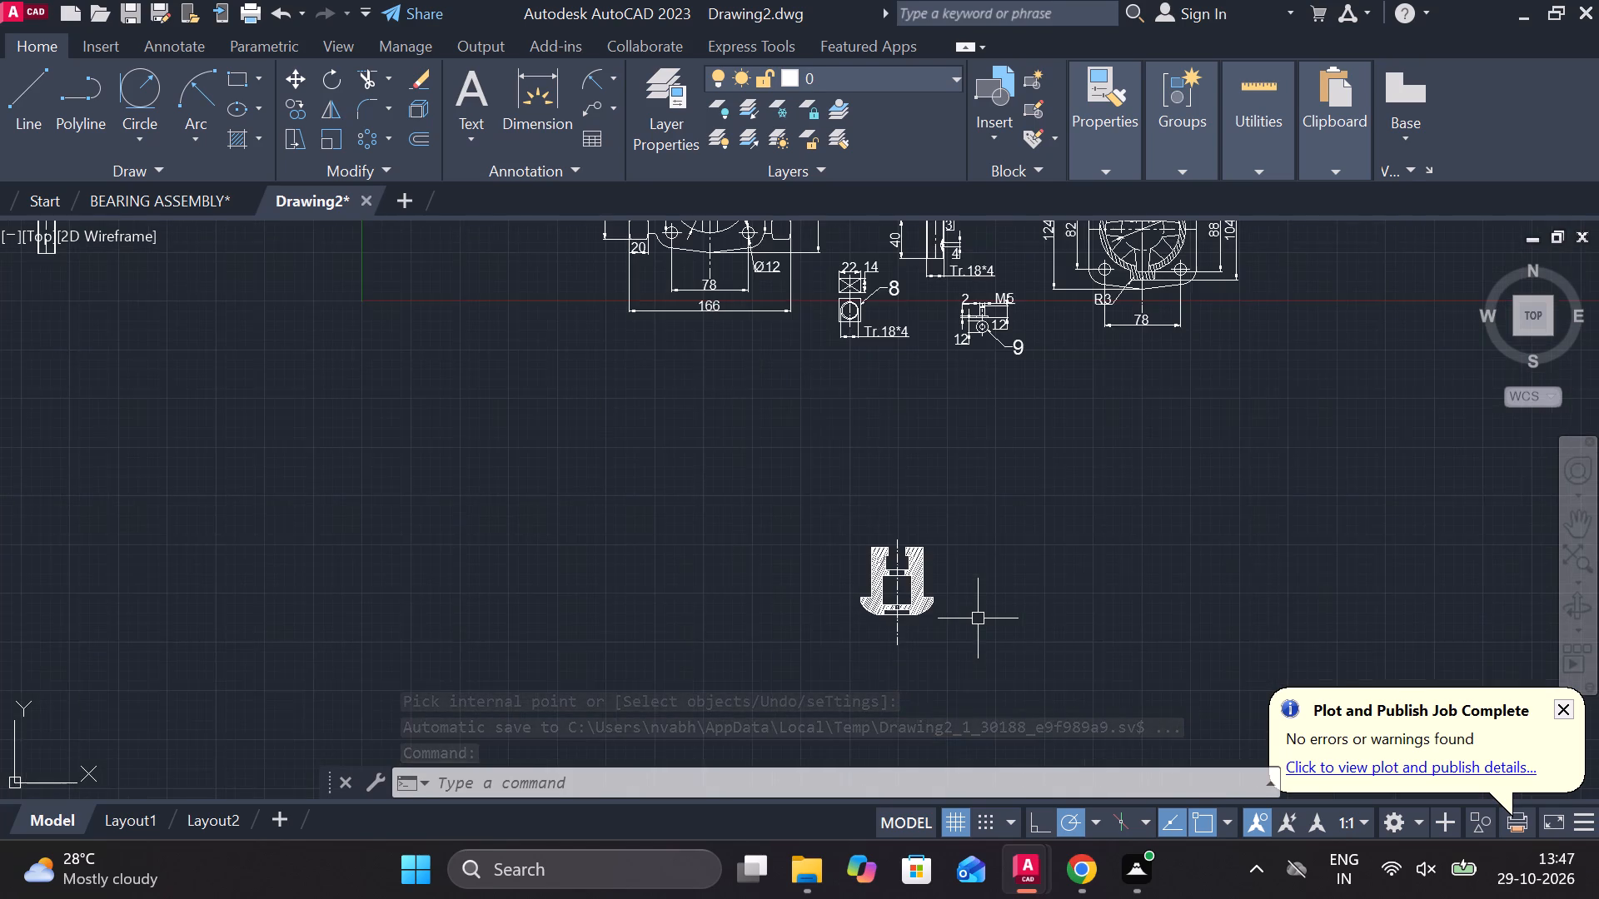
pyautogui.scroll(3, 915, 628)
pyautogui.click(925, 520)
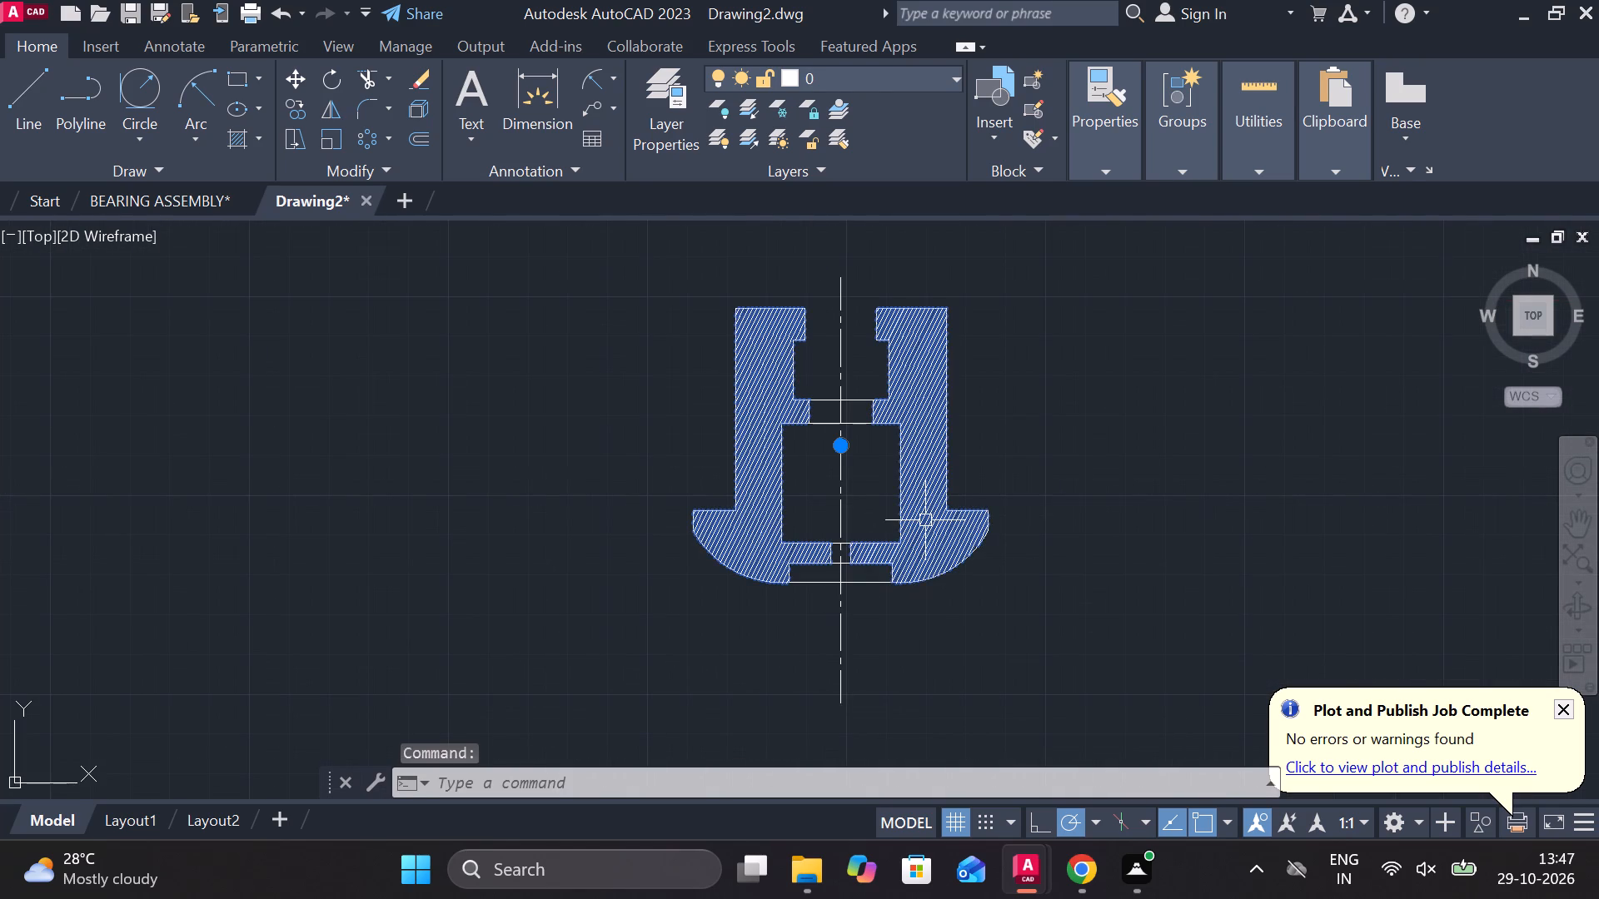
pyautogui.doubleClick(925, 520)
pyautogui.press('Escape')
pyautogui.doubleClick(925, 520)
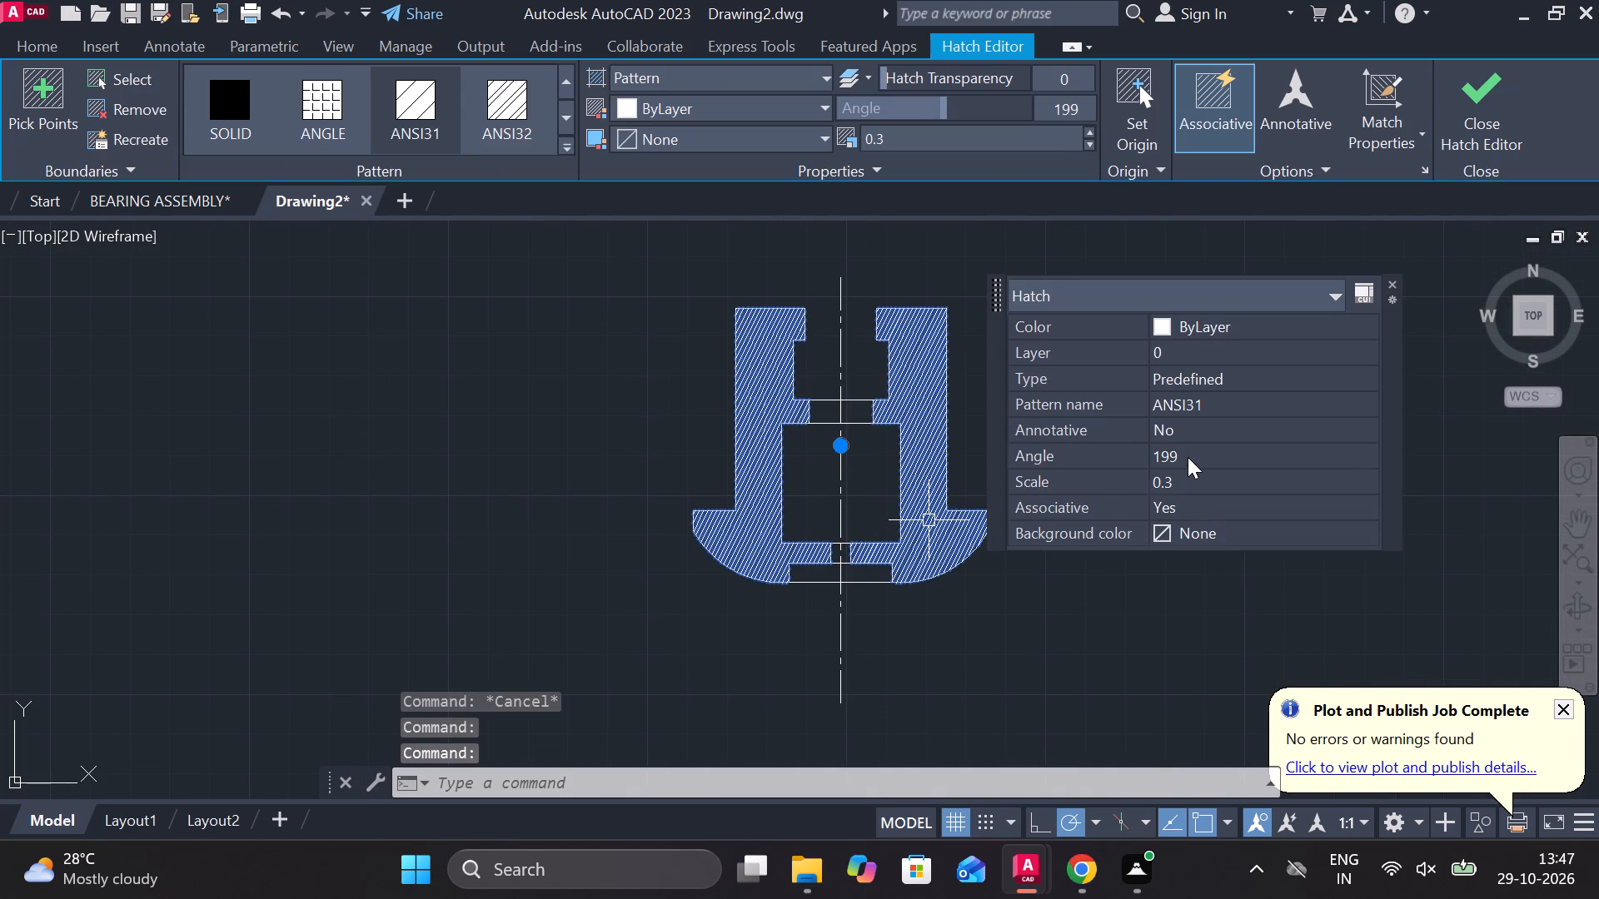
pyautogui.click(1188, 457)
pyautogui.write('250')
pyautogui.press('Return')
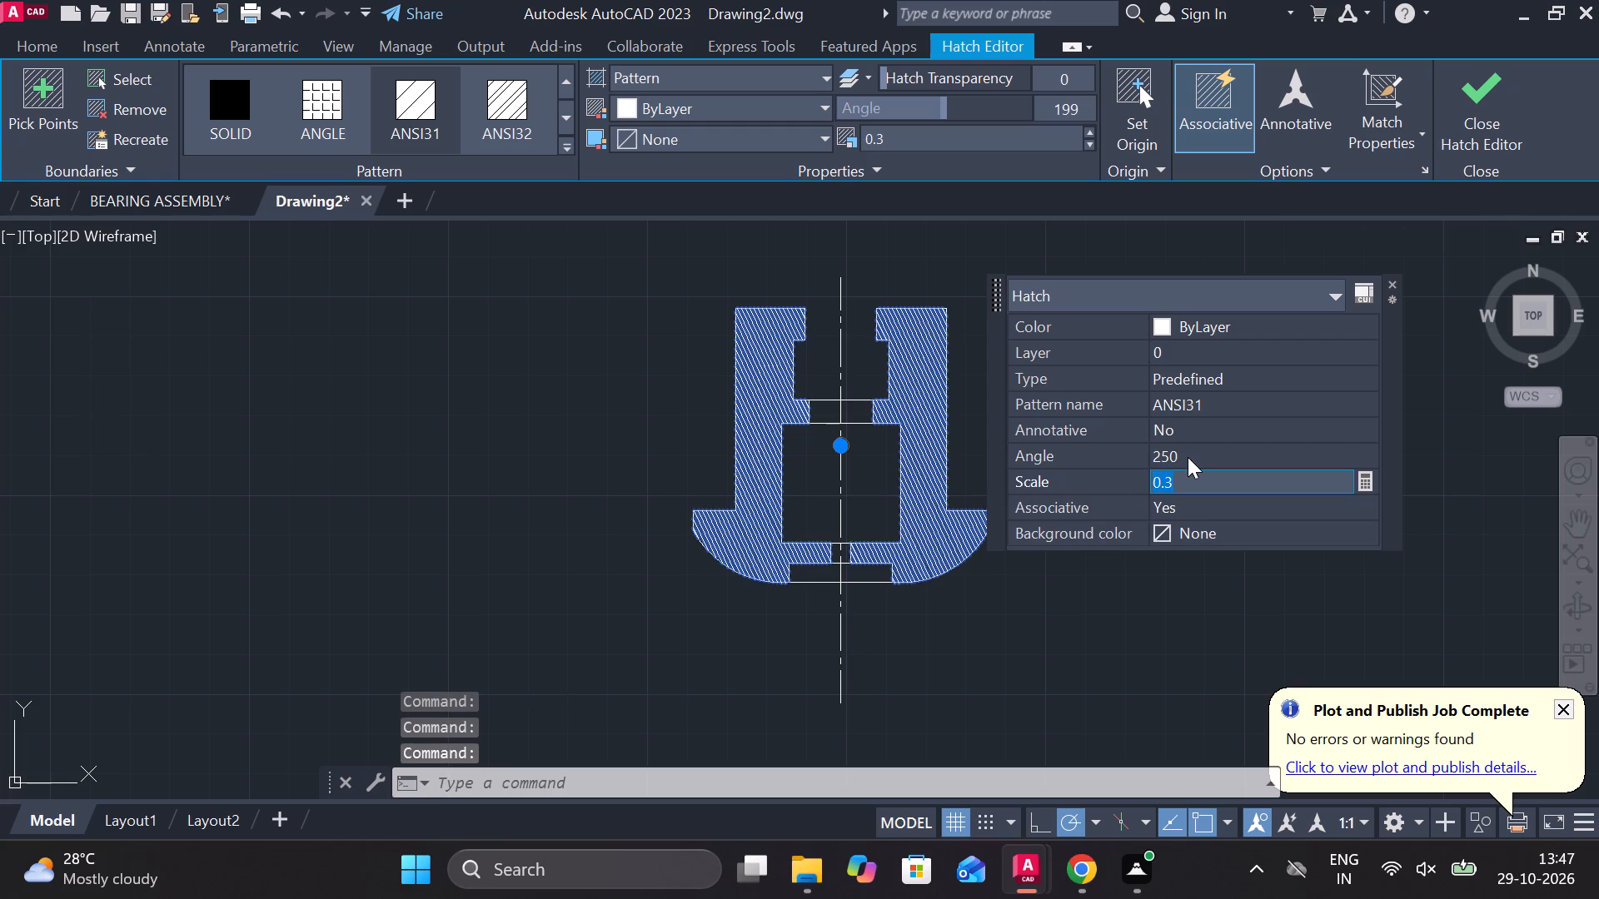
pyautogui.click(1475, 105)
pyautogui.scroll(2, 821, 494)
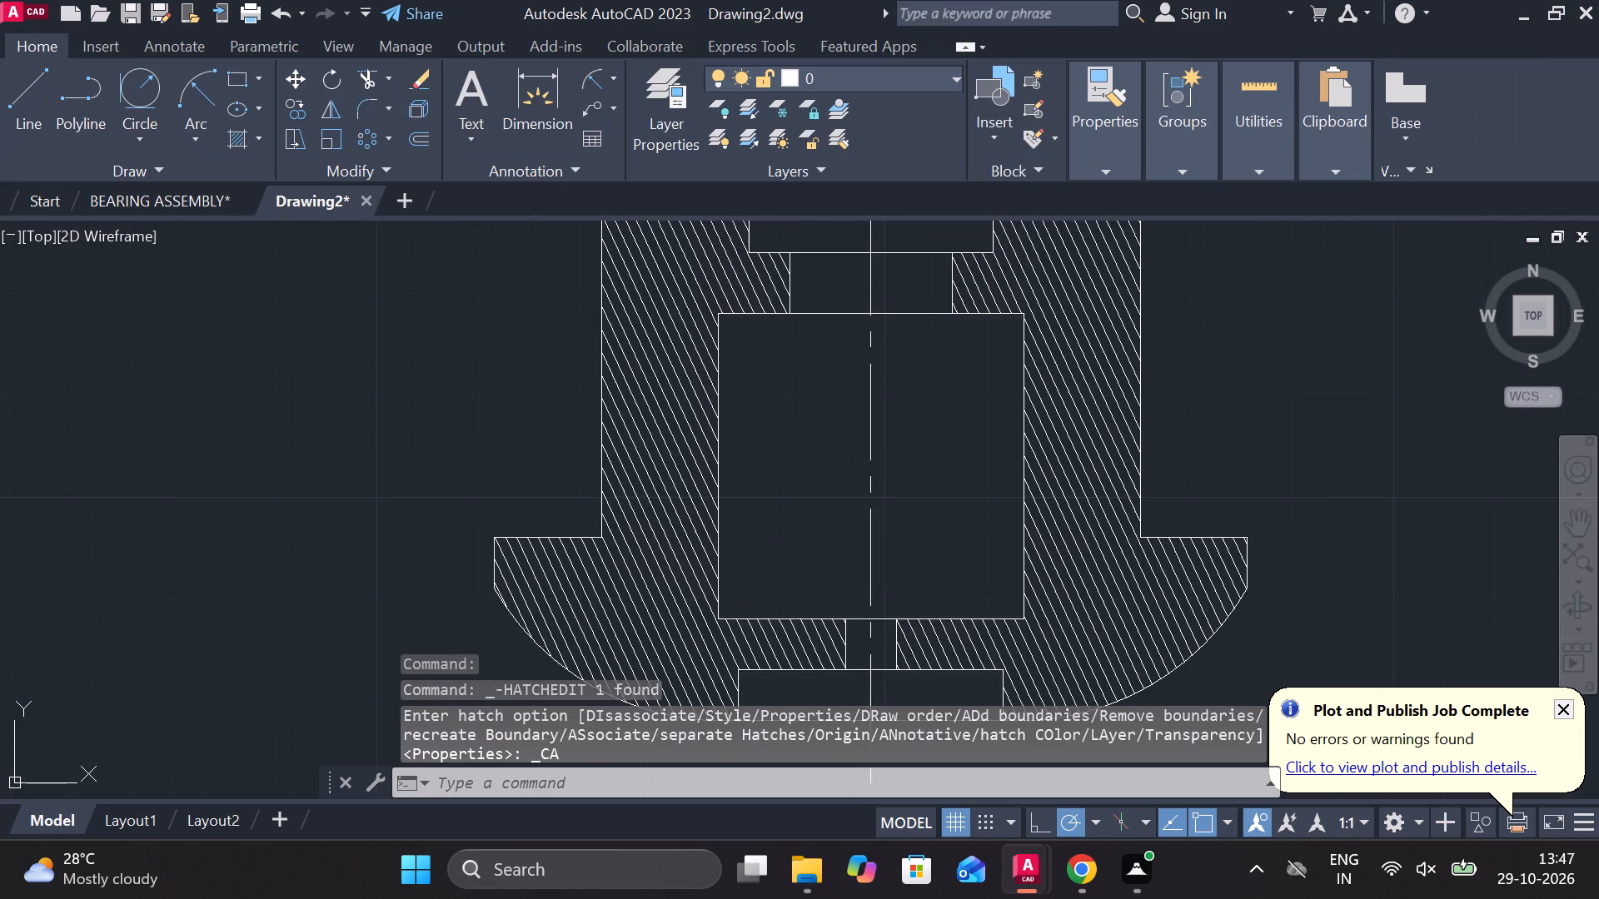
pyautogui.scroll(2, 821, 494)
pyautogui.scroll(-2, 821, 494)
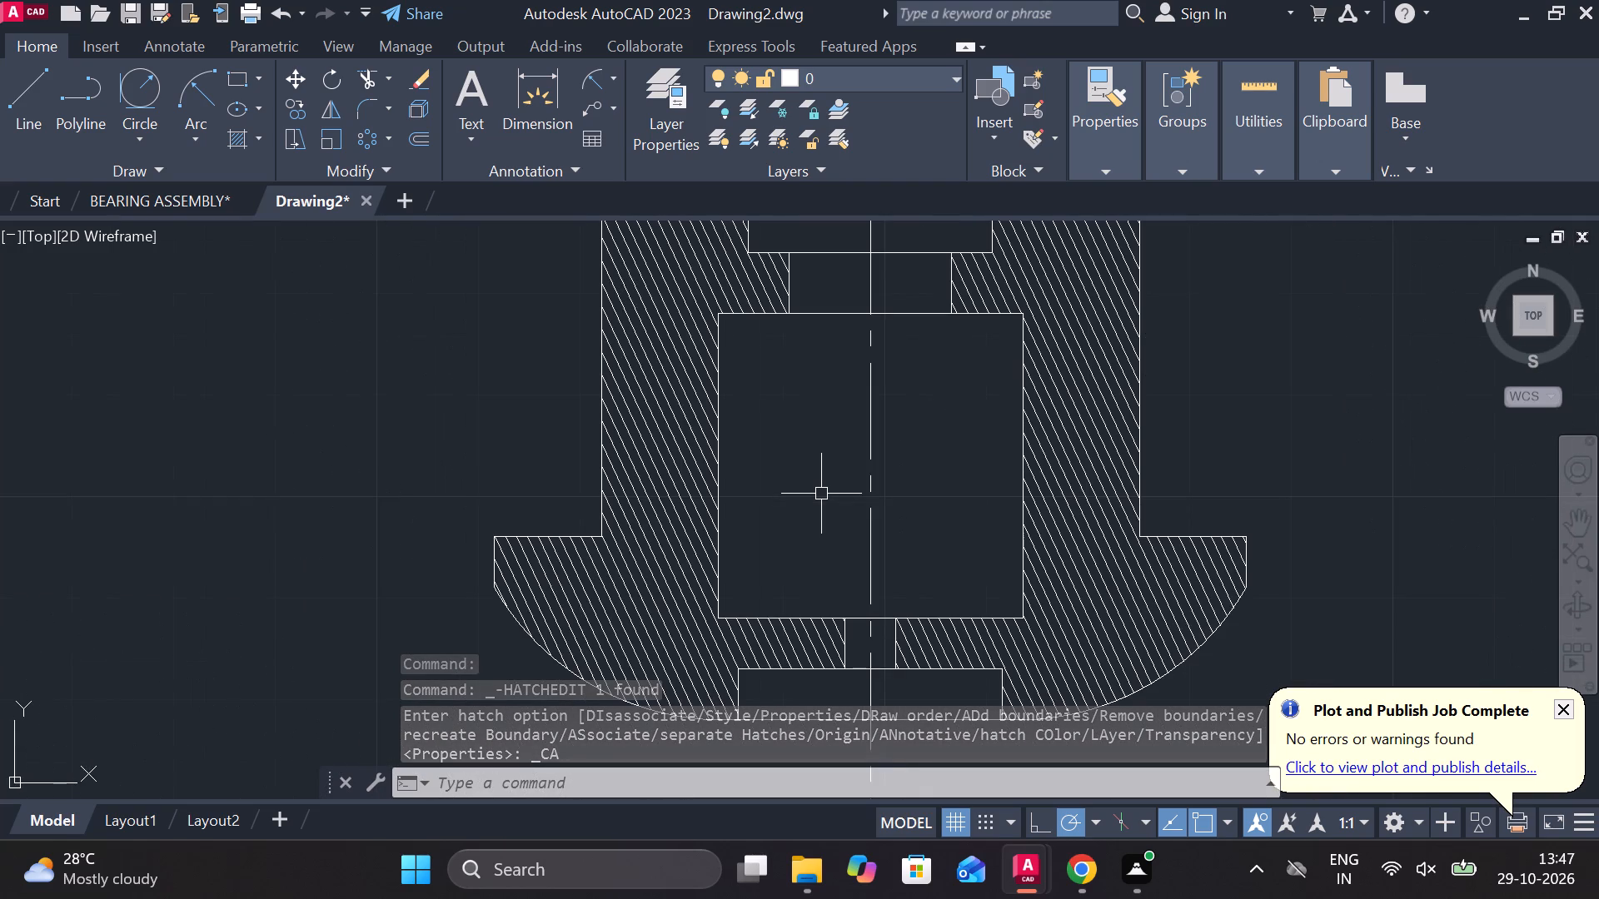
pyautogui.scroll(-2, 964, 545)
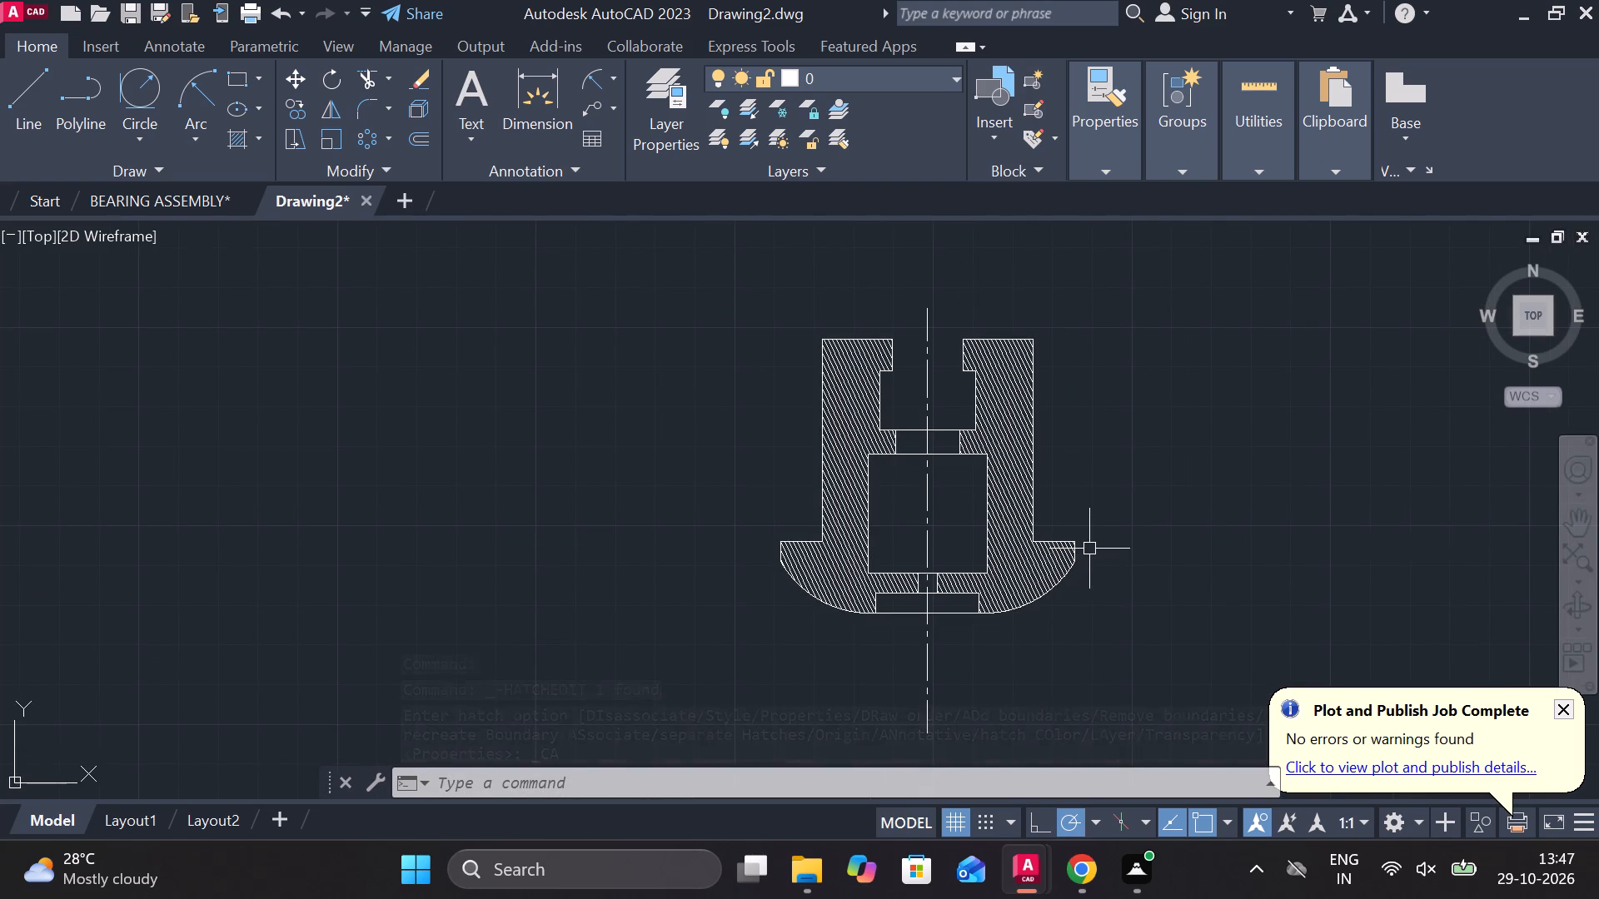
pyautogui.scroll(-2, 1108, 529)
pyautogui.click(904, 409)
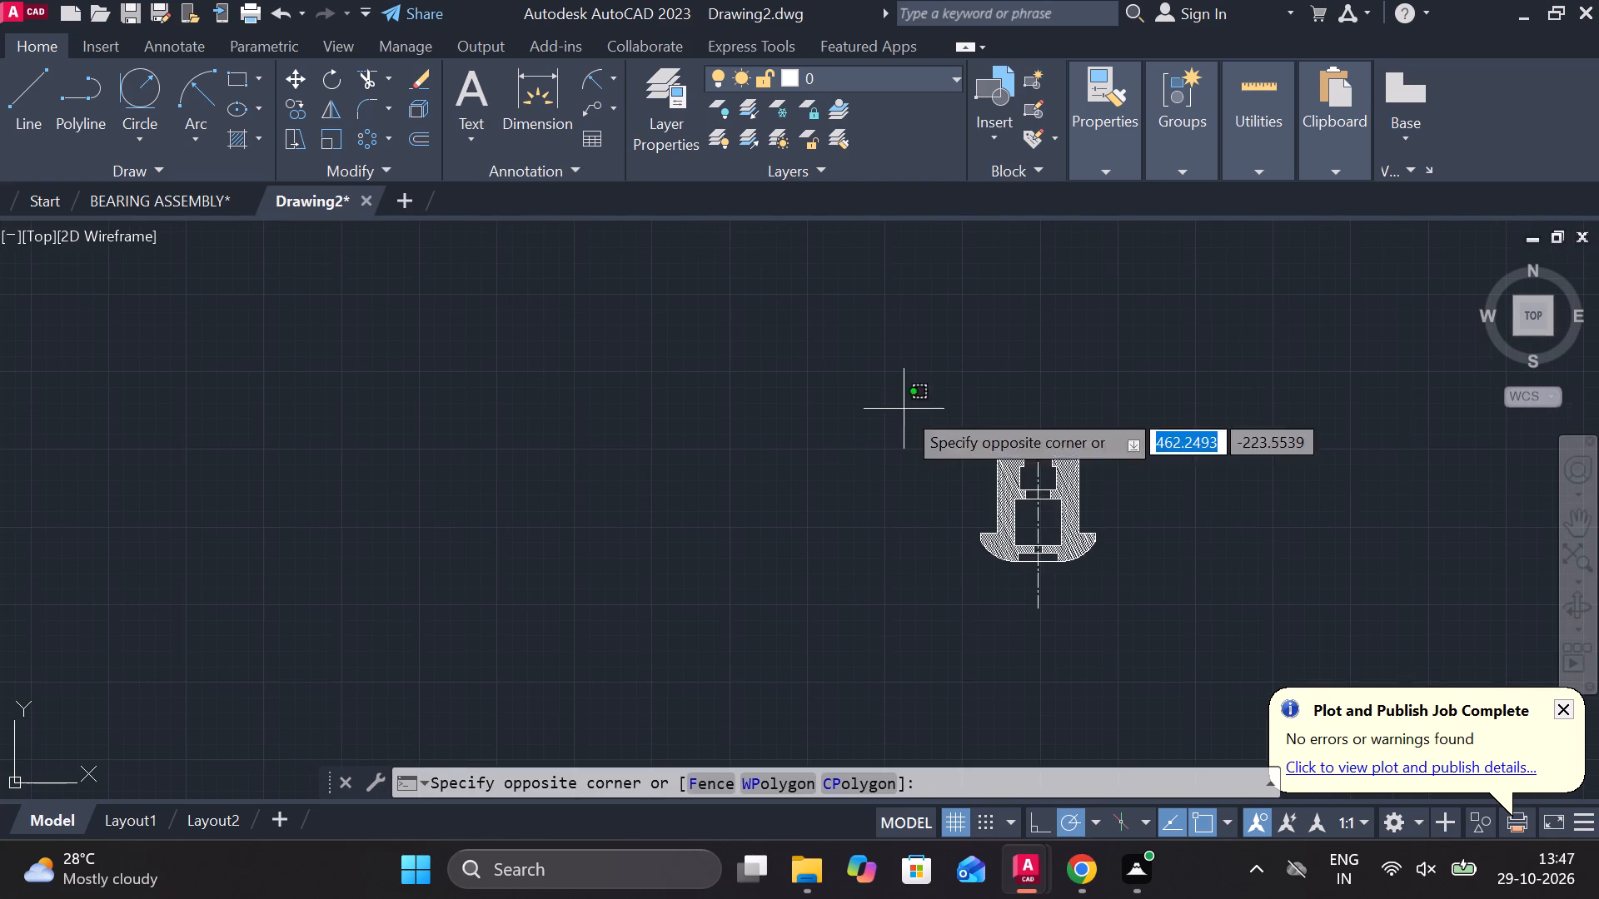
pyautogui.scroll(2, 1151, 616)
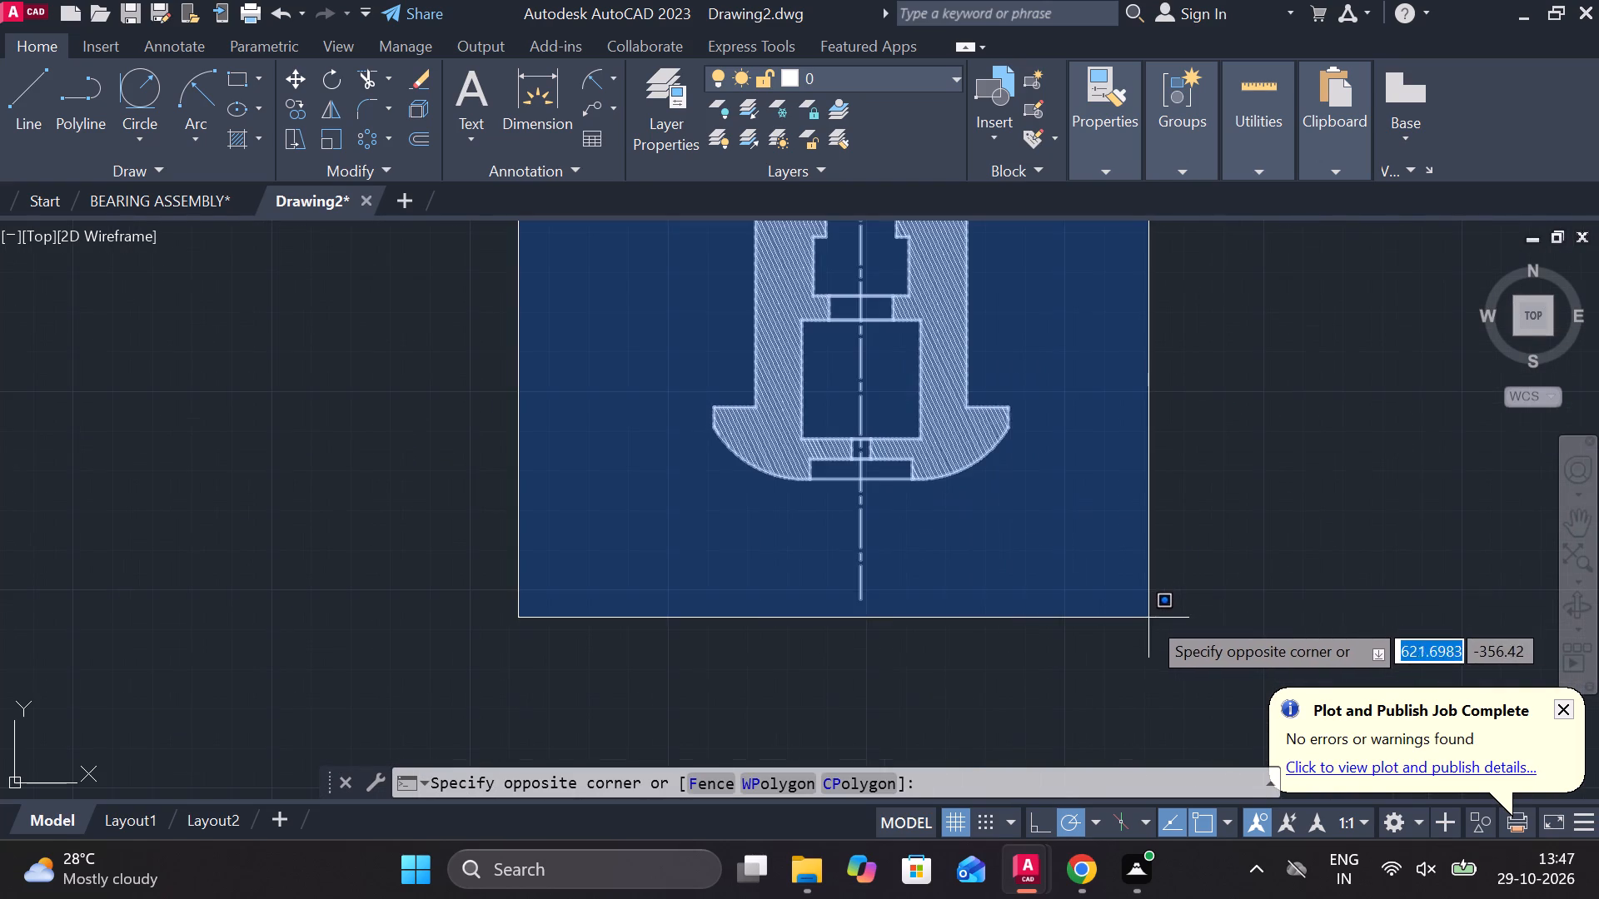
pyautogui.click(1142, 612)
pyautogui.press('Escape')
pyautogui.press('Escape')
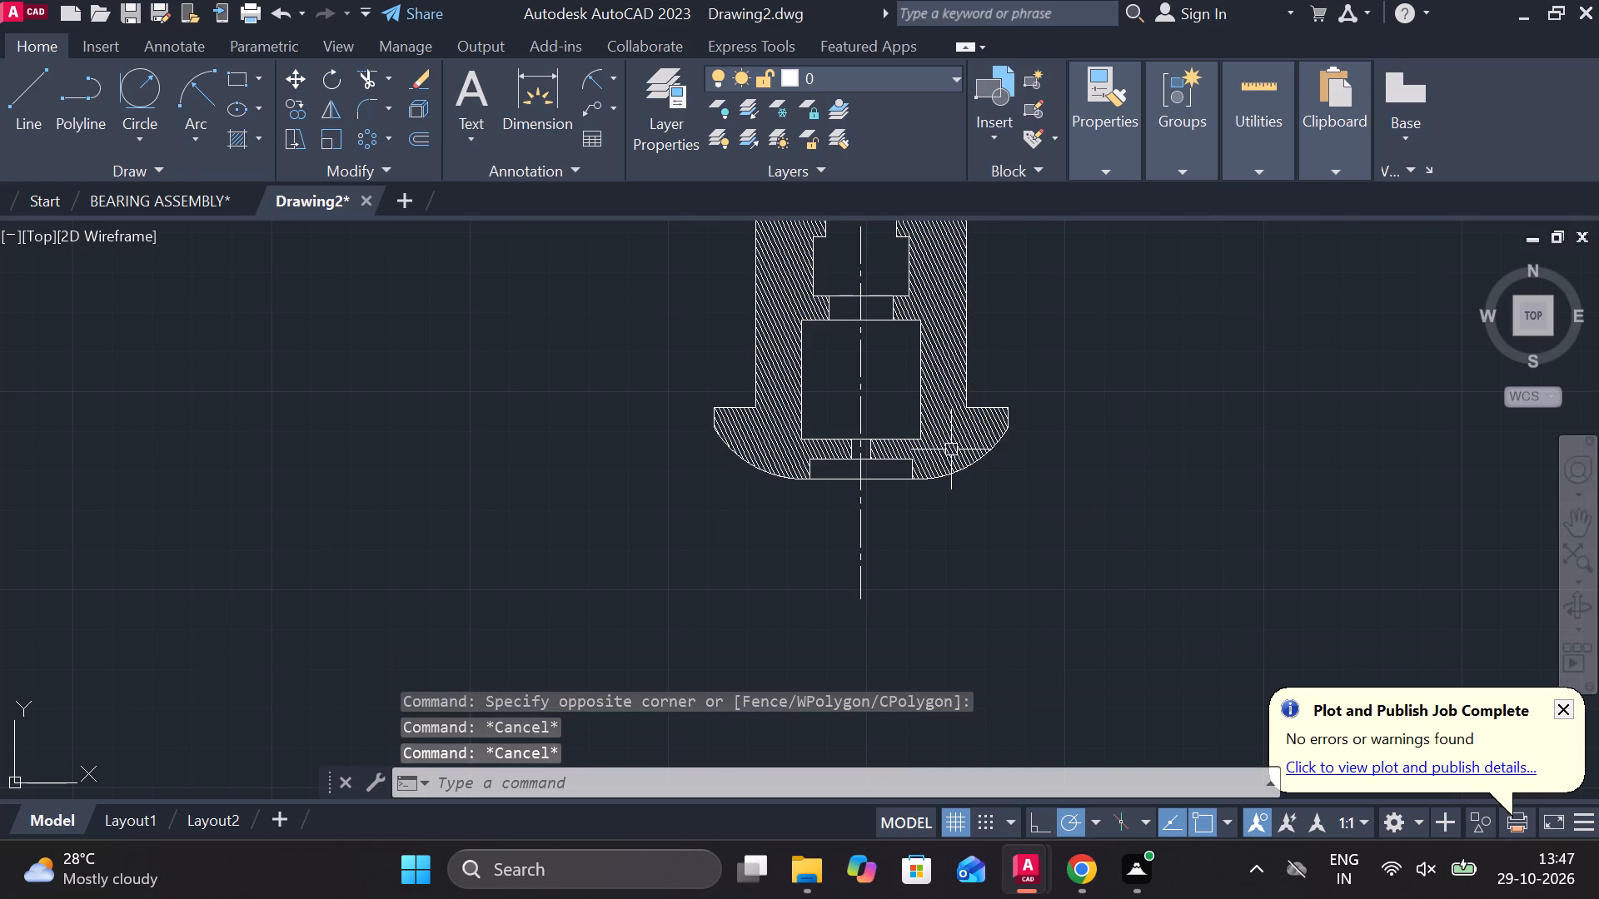
# Set the wall hatch's scale to 0.6.
pyautogui.doubleClick(951, 449)
pyautogui.click(1221, 408)
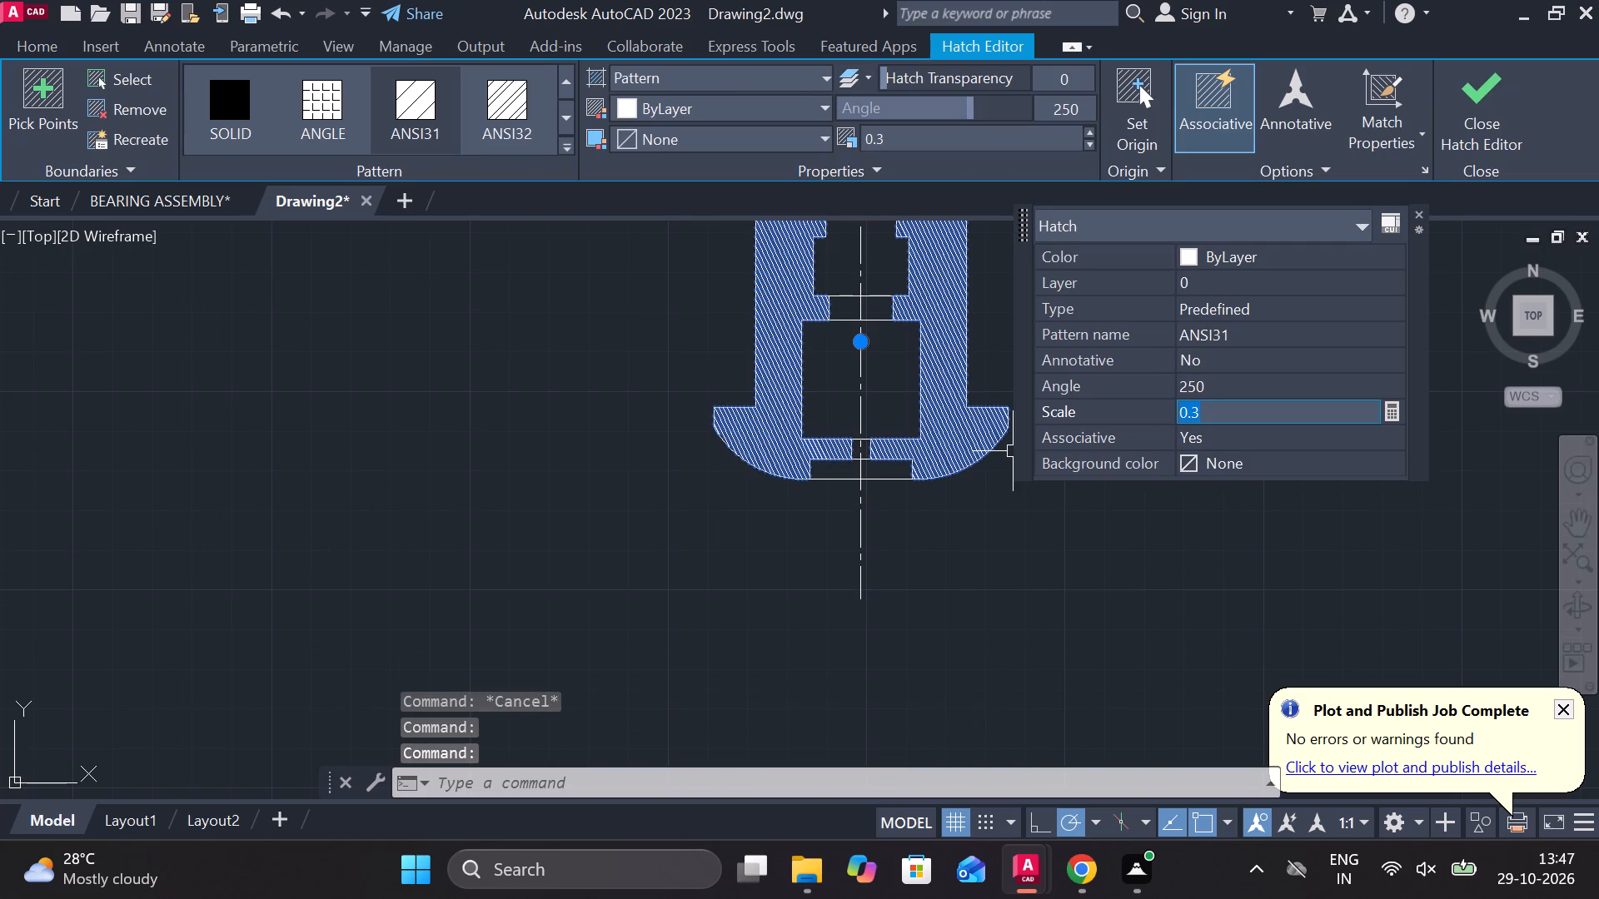
pyautogui.write('.6')
pyautogui.press('Return')
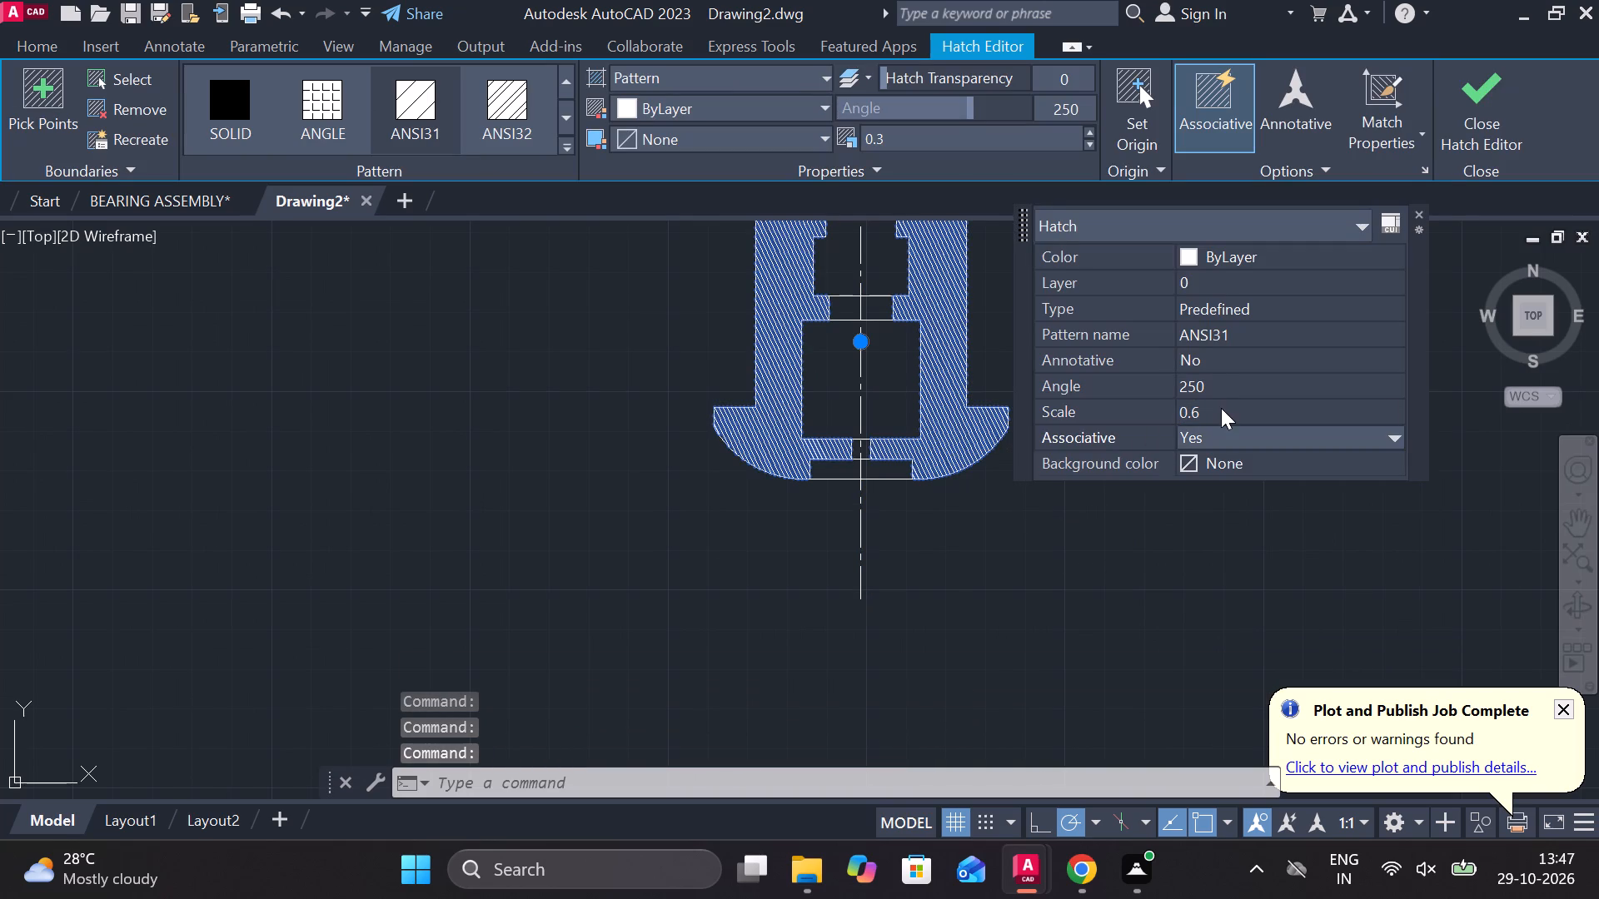
pyautogui.click(1506, 72)
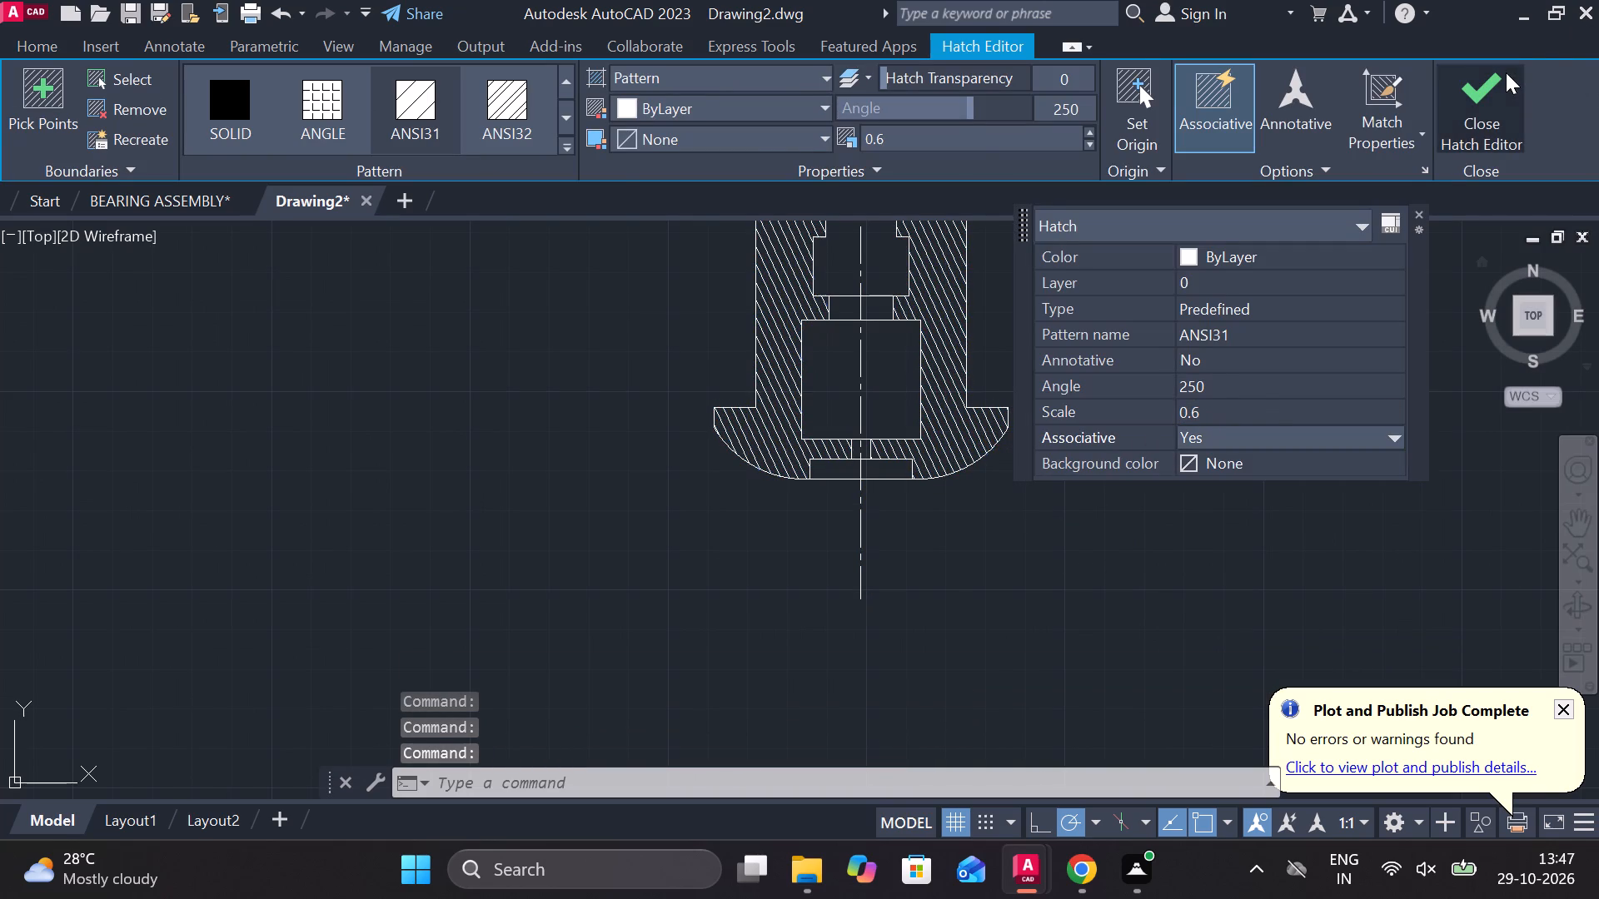
# Copy the whole hatched part with its centreline to just below the undimensioned part copies left of the origin.
pyautogui.moveTo(1173, 464); pyautogui.dragTo(1176, 504, button='middle')
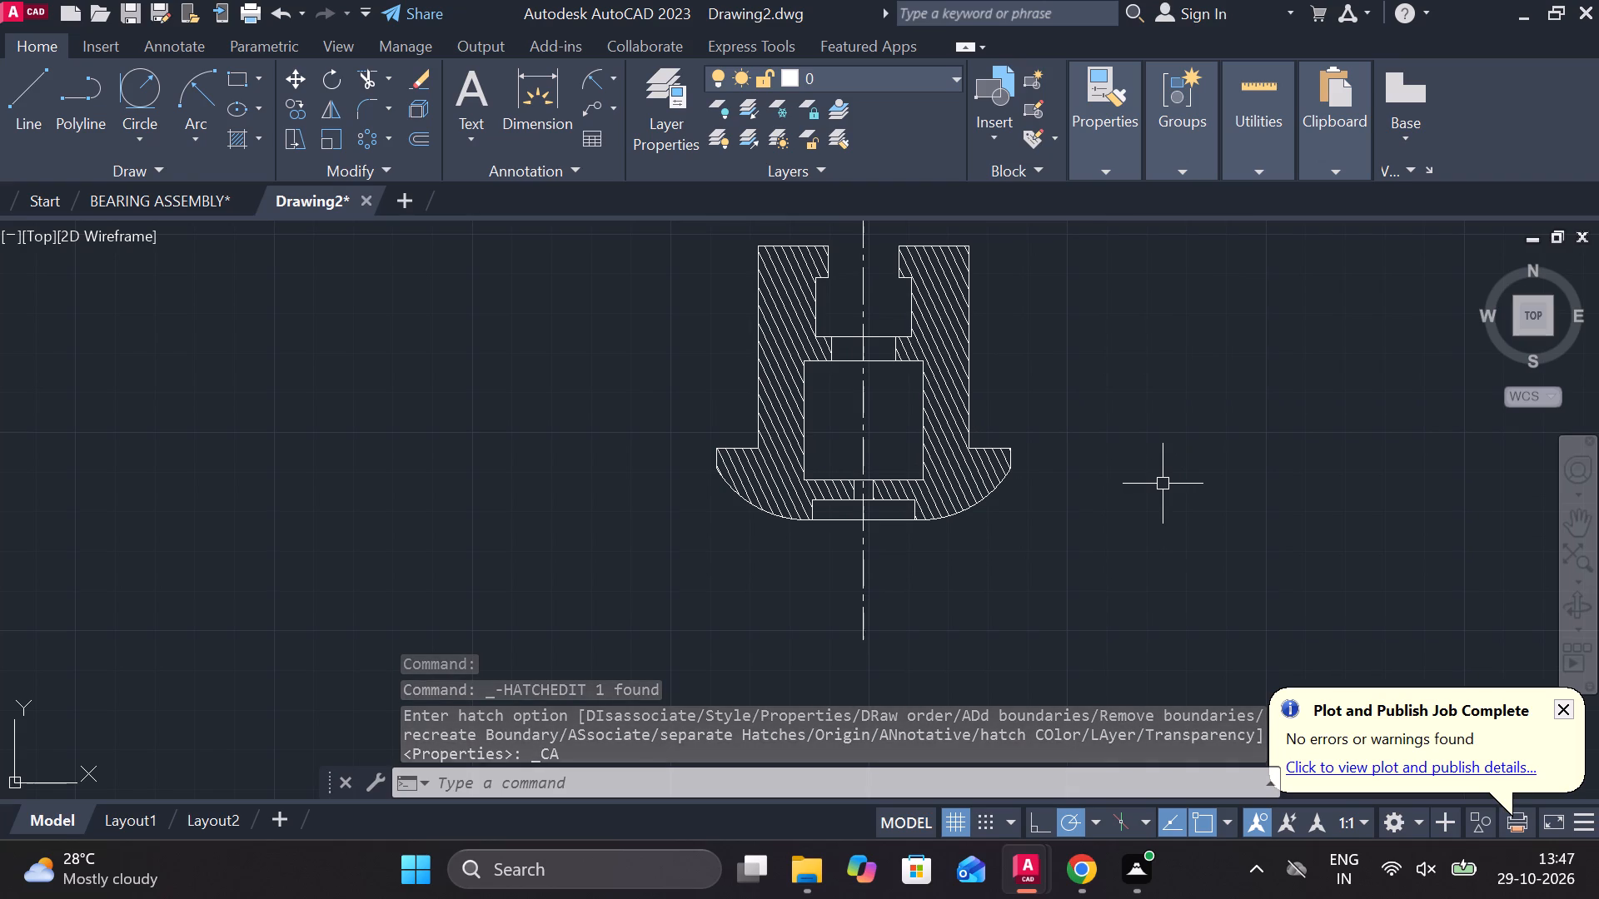
pyautogui.scroll(-1, 1163, 484)
pyautogui.click(858, 261)
pyautogui.click(1136, 583)
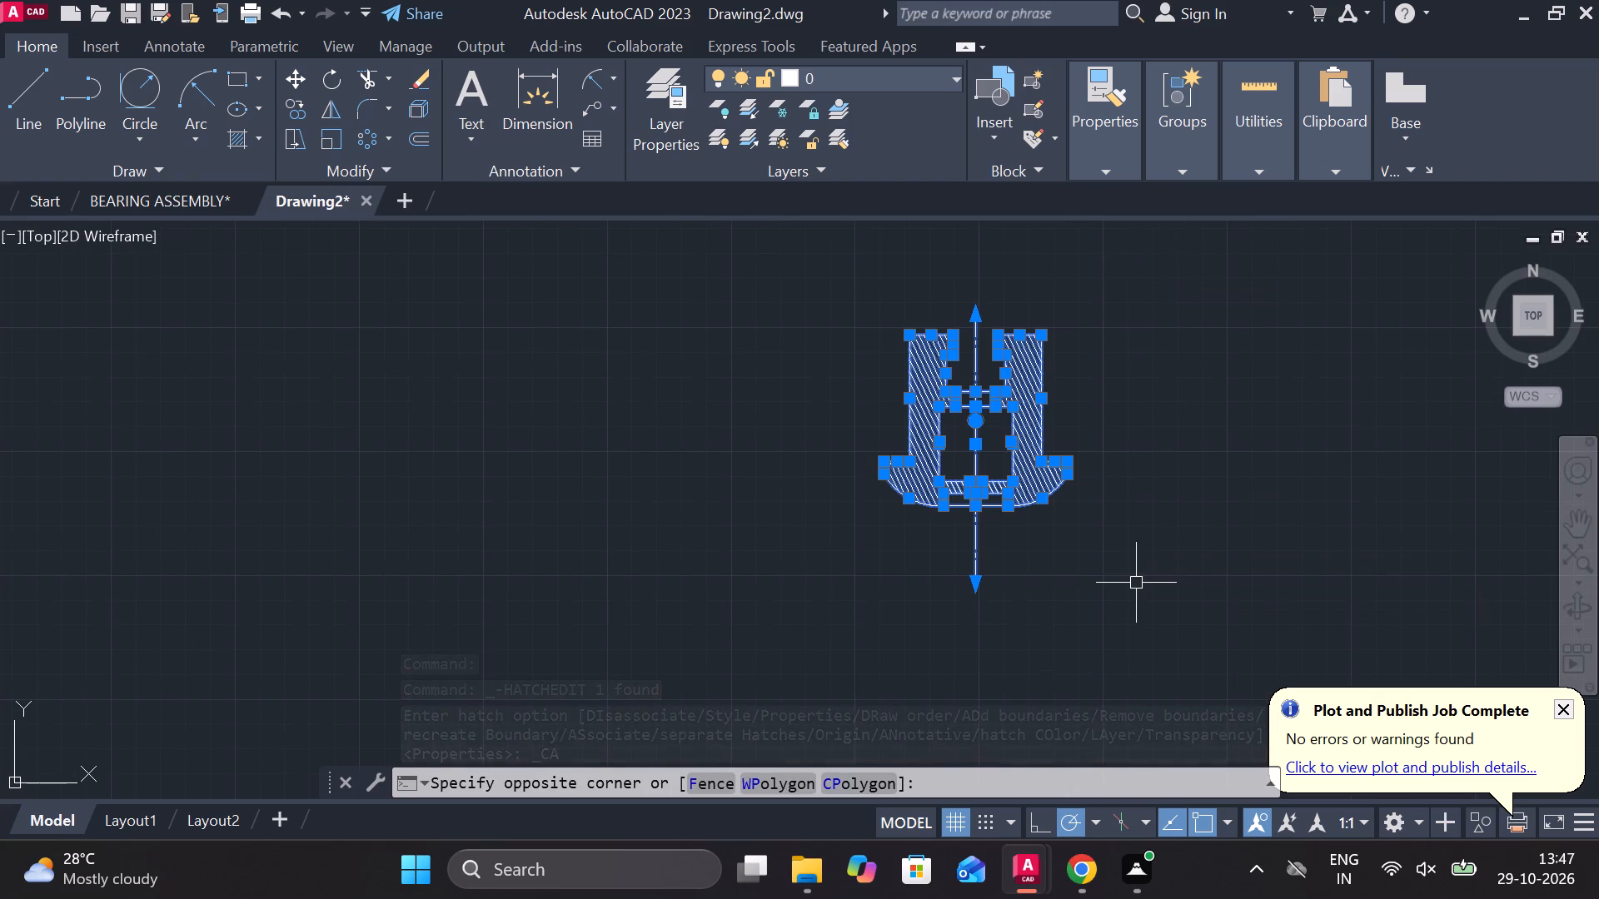
pyautogui.write('CO')
pyautogui.press('Return')
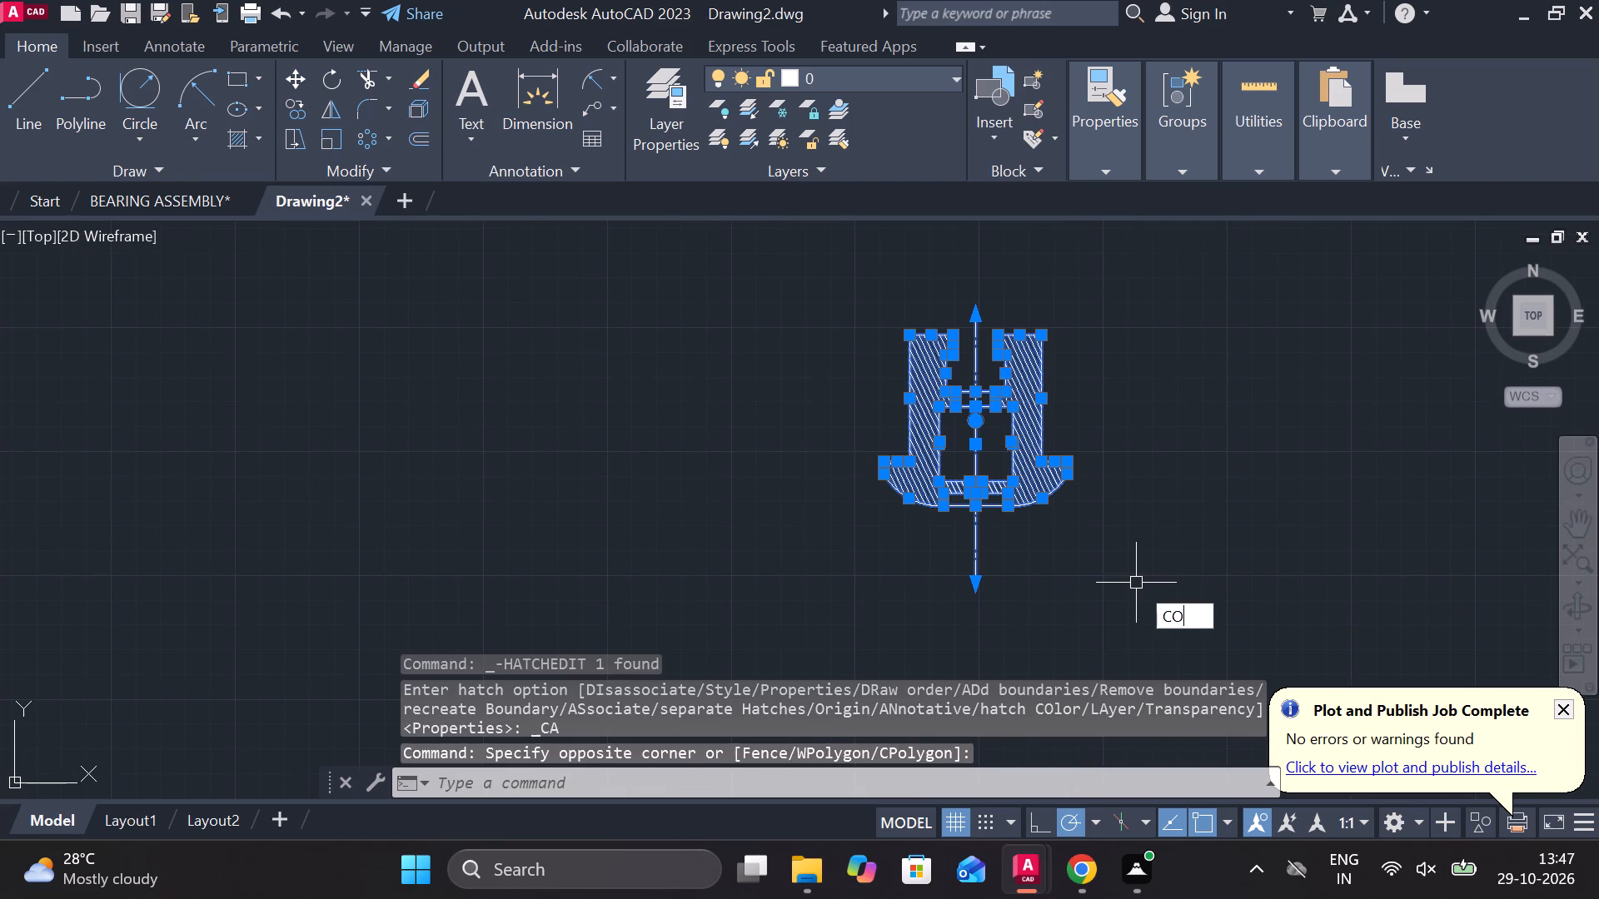
pyautogui.click(1143, 539)
pyautogui.scroll(-2, 1143, 539)
pyautogui.scroll(2, 979, 488)
pyautogui.moveTo(996, 482); pyautogui.dragTo(1003, 484, button='middle')
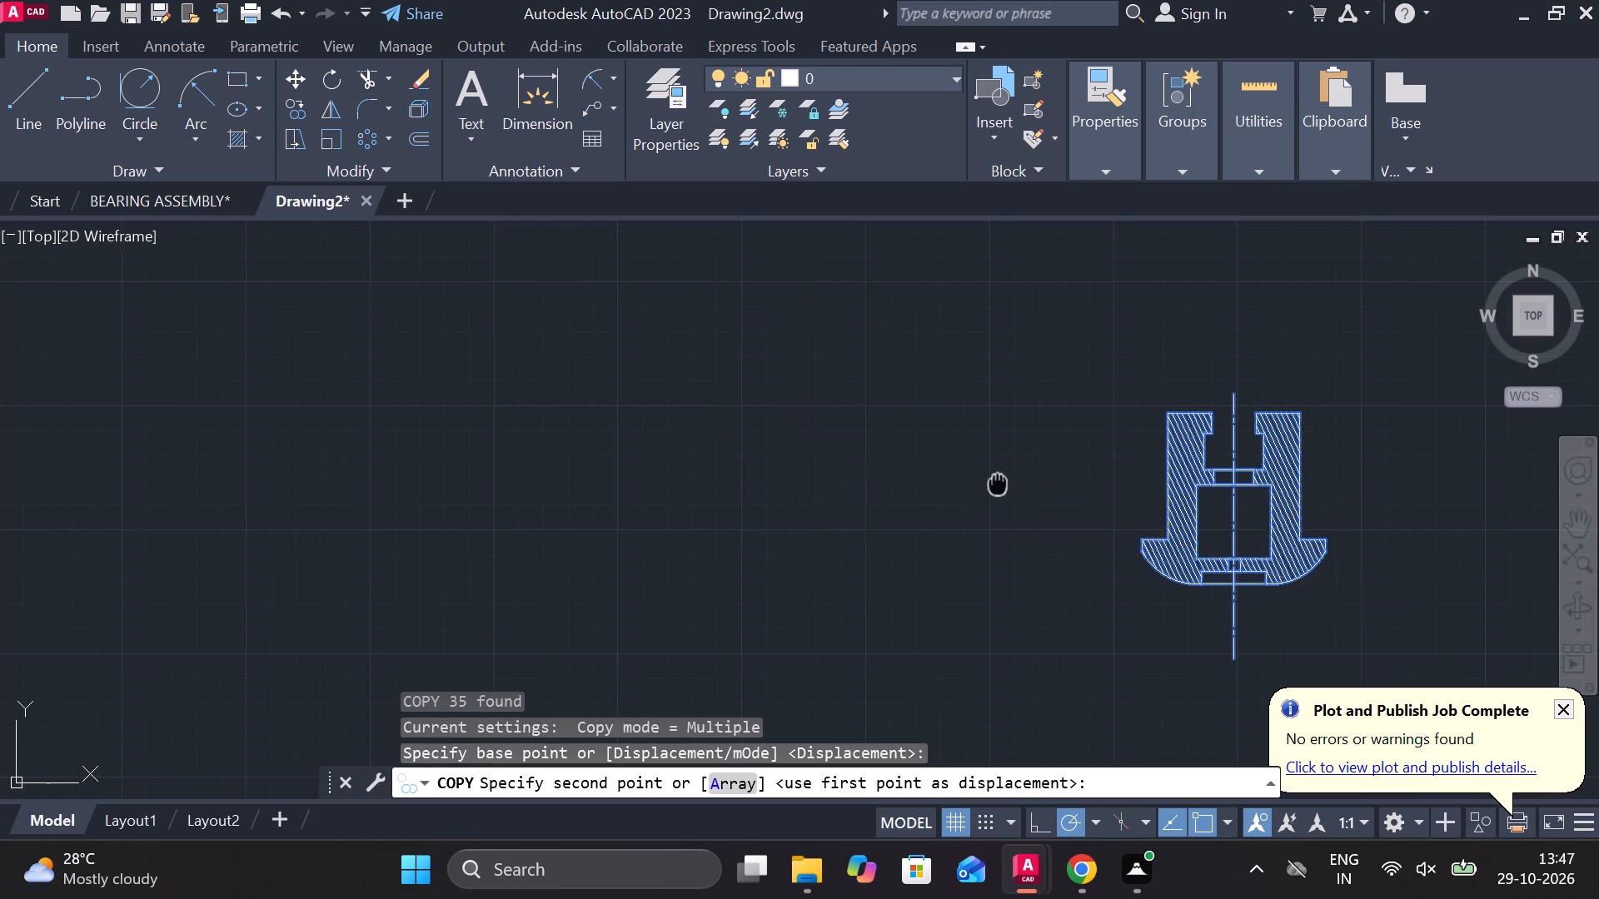
pyautogui.moveTo(1003, 484); pyautogui.dragTo(1009, 545, button='middle')
pyautogui.scroll(2, 1003, 484)
pyautogui.moveTo(1039, 504); pyautogui.dragTo(1092, 650, button='middle')
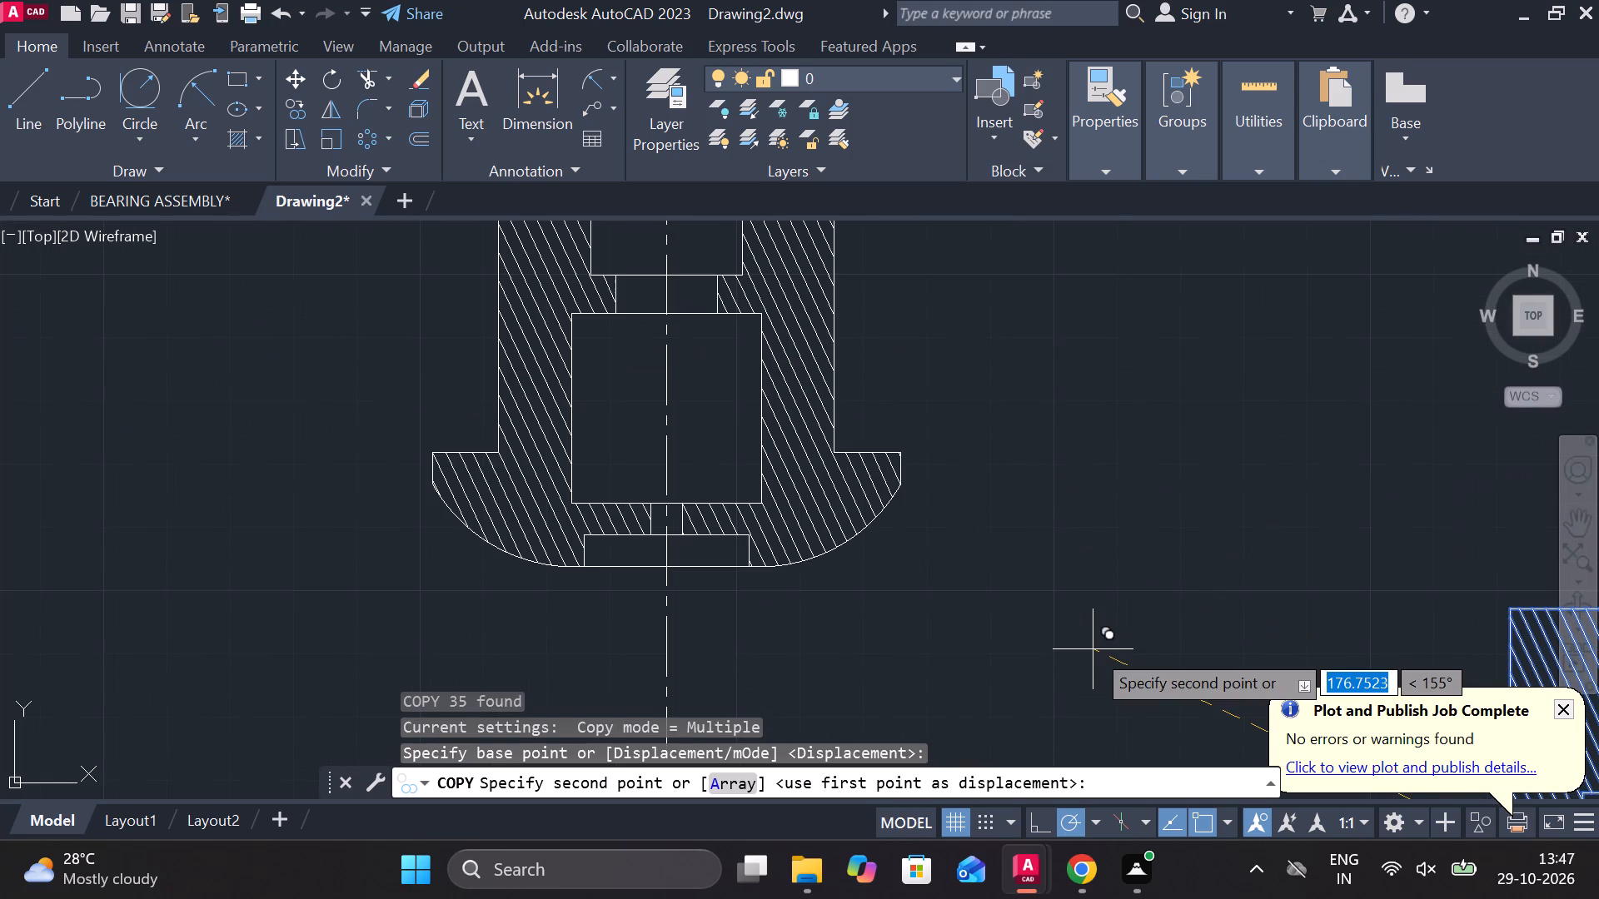
pyautogui.scroll(-2, 1093, 649)
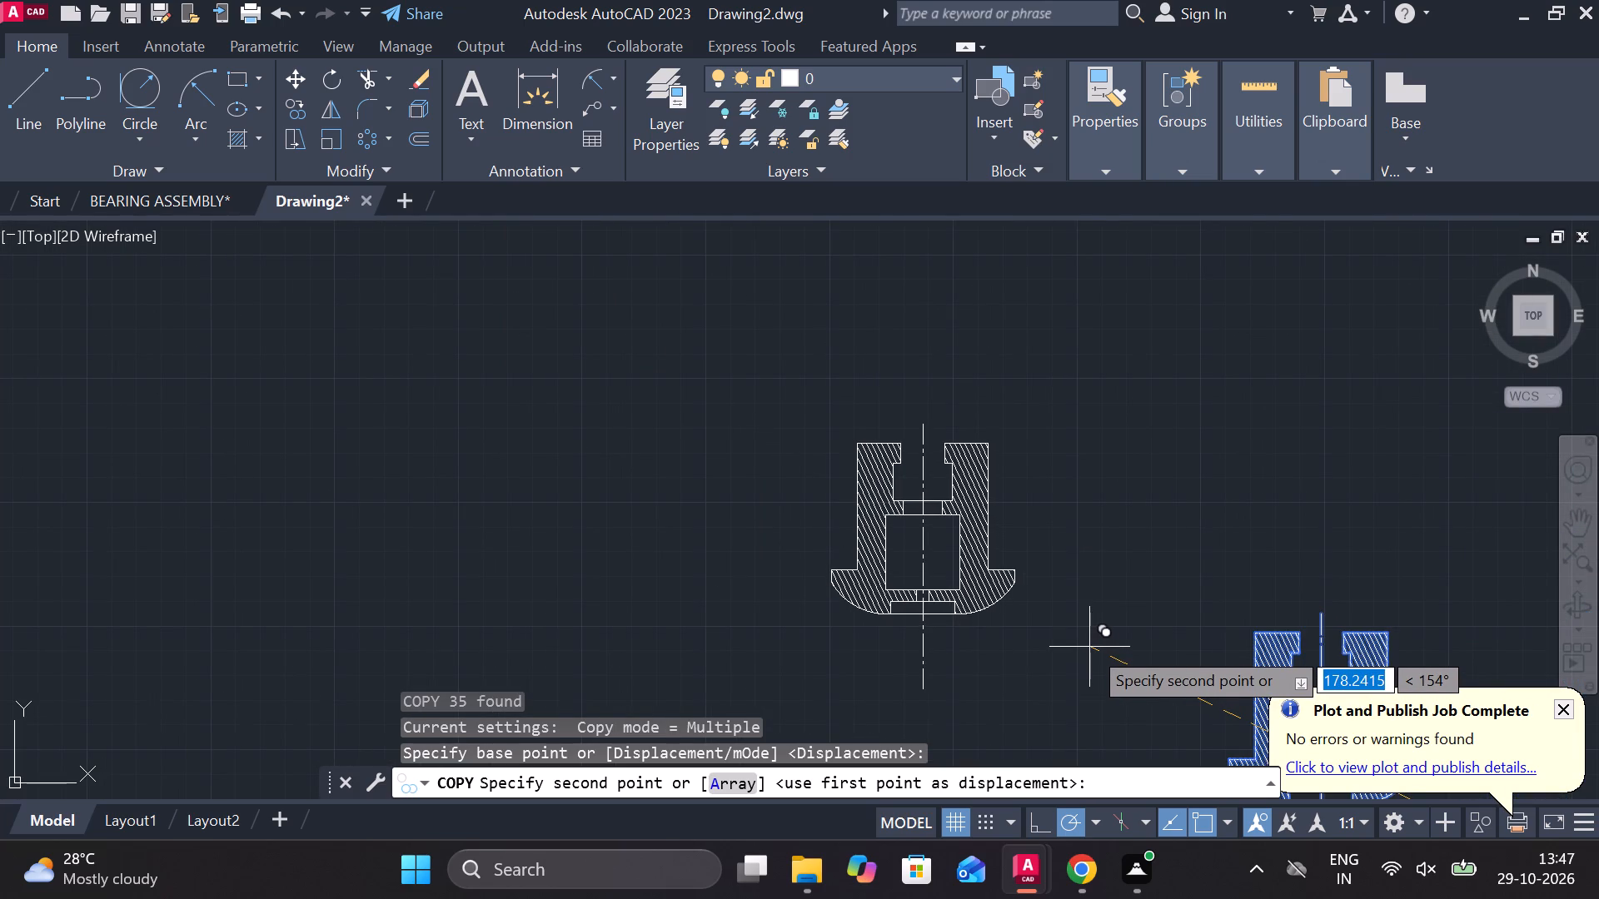
pyautogui.scroll(-2, 1089, 647)
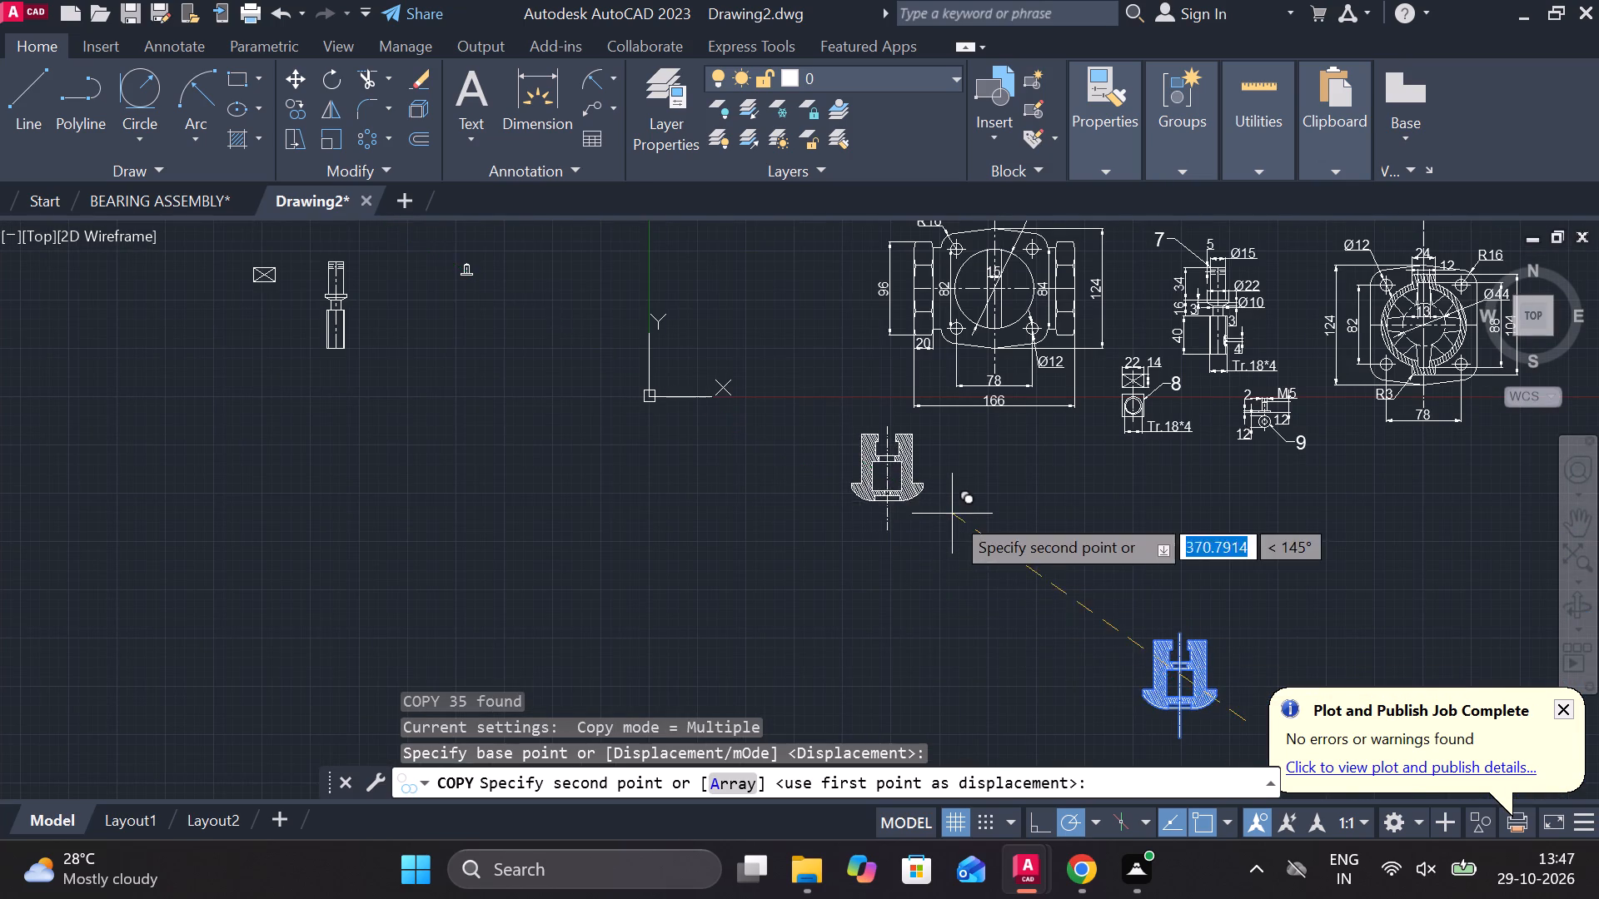
pyautogui.moveTo(995, 523); pyautogui.dragTo(1263, 564, button='middle')
pyautogui.scroll(2, 525, 477)
pyautogui.click(659, 435)
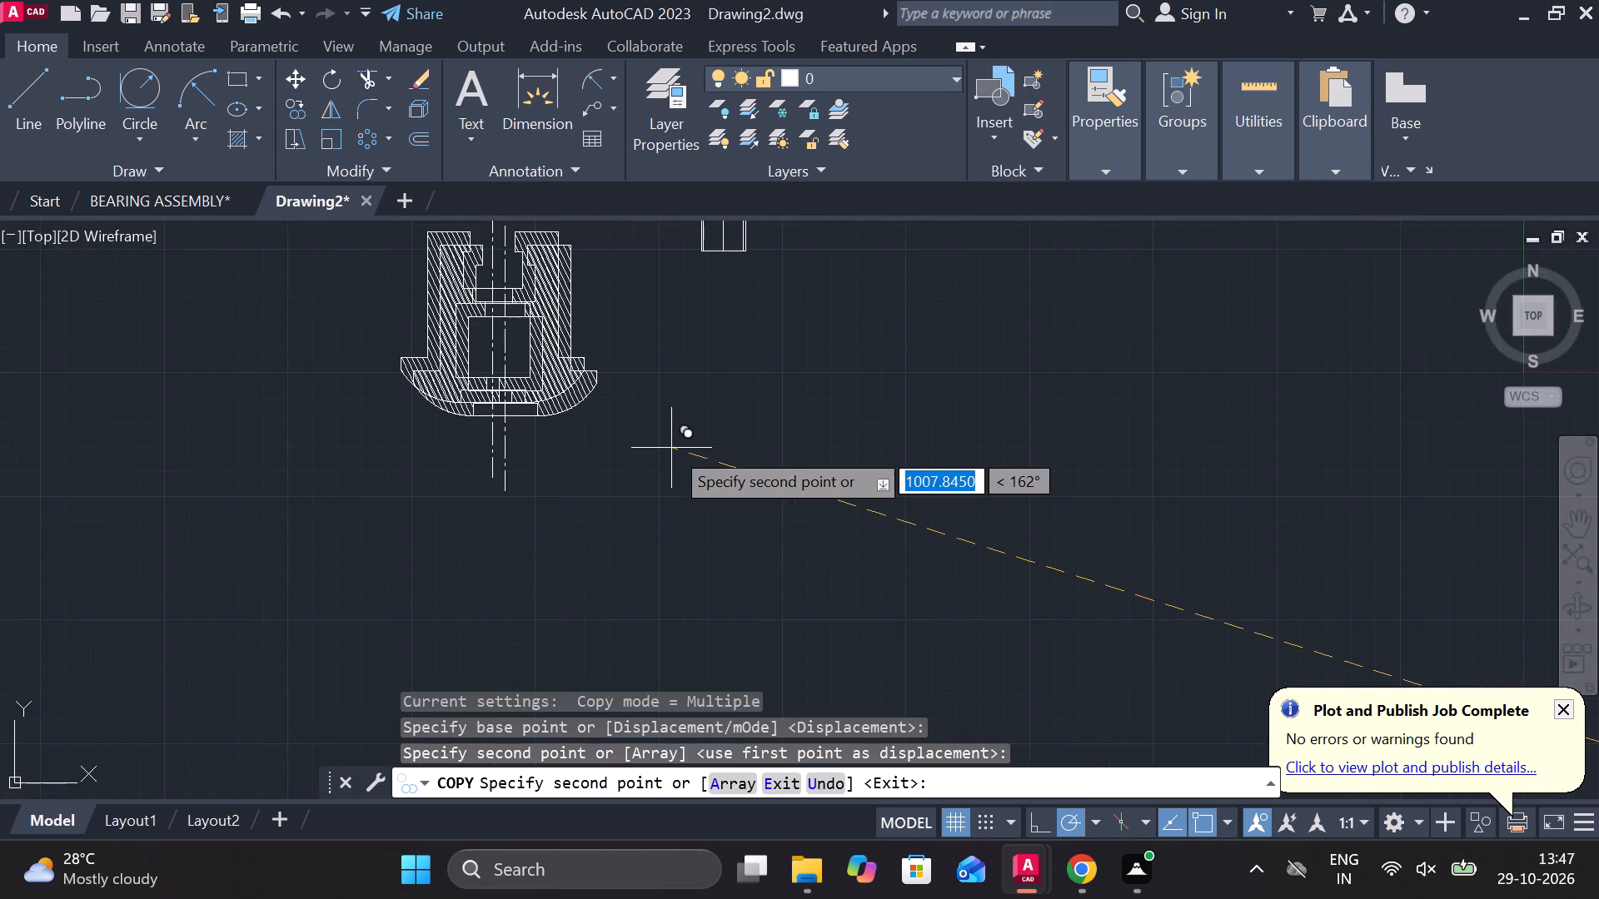
pyautogui.scroll(-2, 831, 496)
pyautogui.press('Escape')
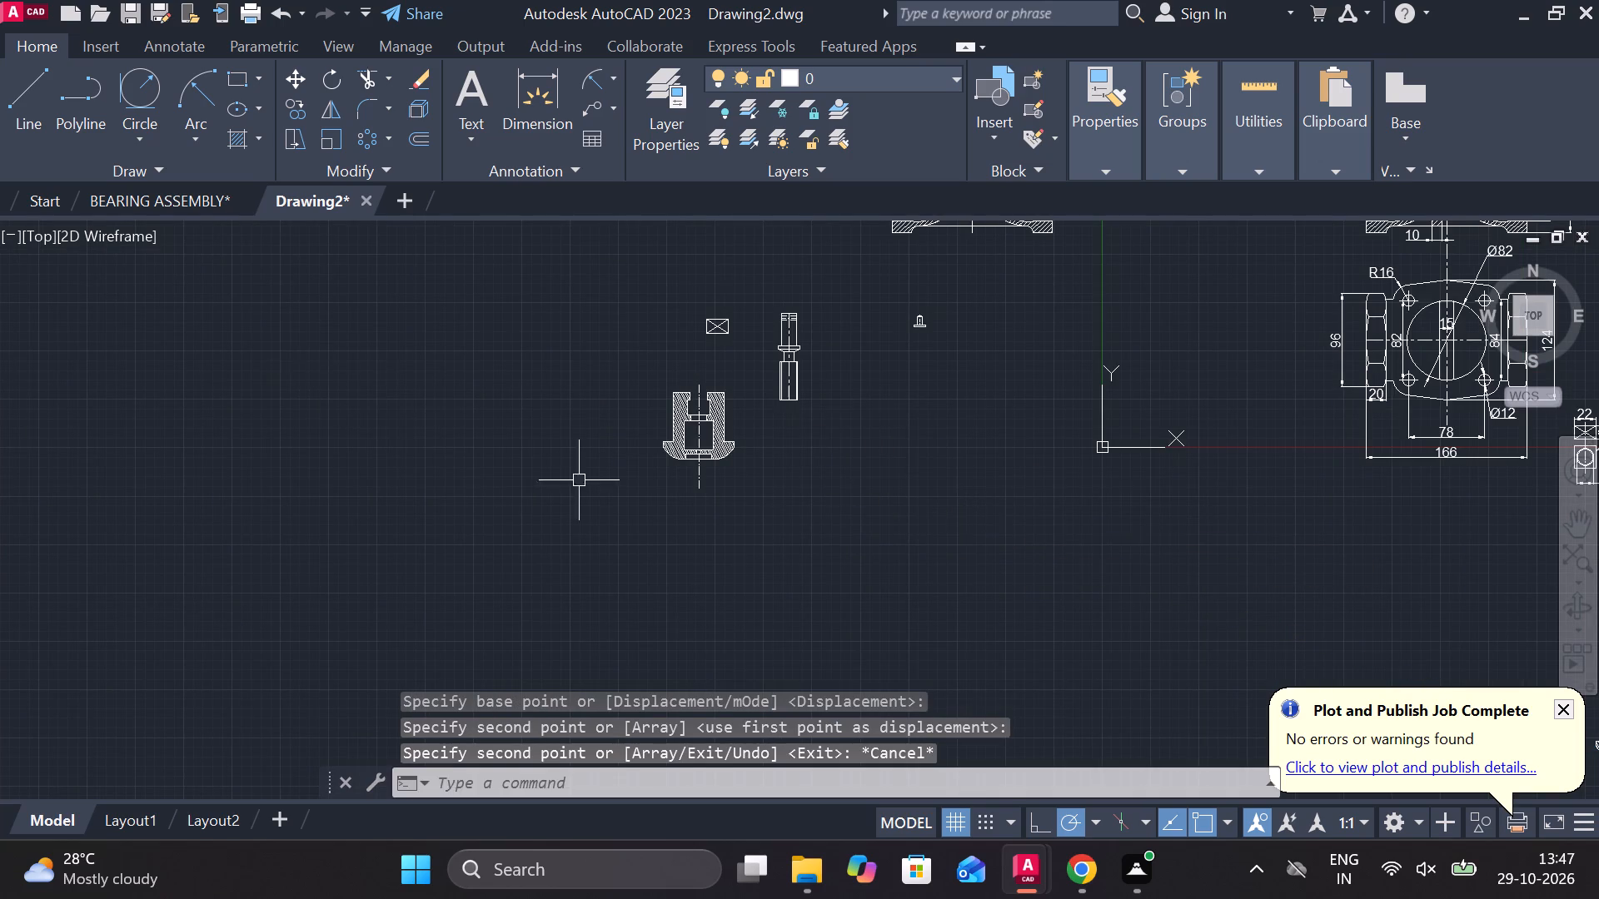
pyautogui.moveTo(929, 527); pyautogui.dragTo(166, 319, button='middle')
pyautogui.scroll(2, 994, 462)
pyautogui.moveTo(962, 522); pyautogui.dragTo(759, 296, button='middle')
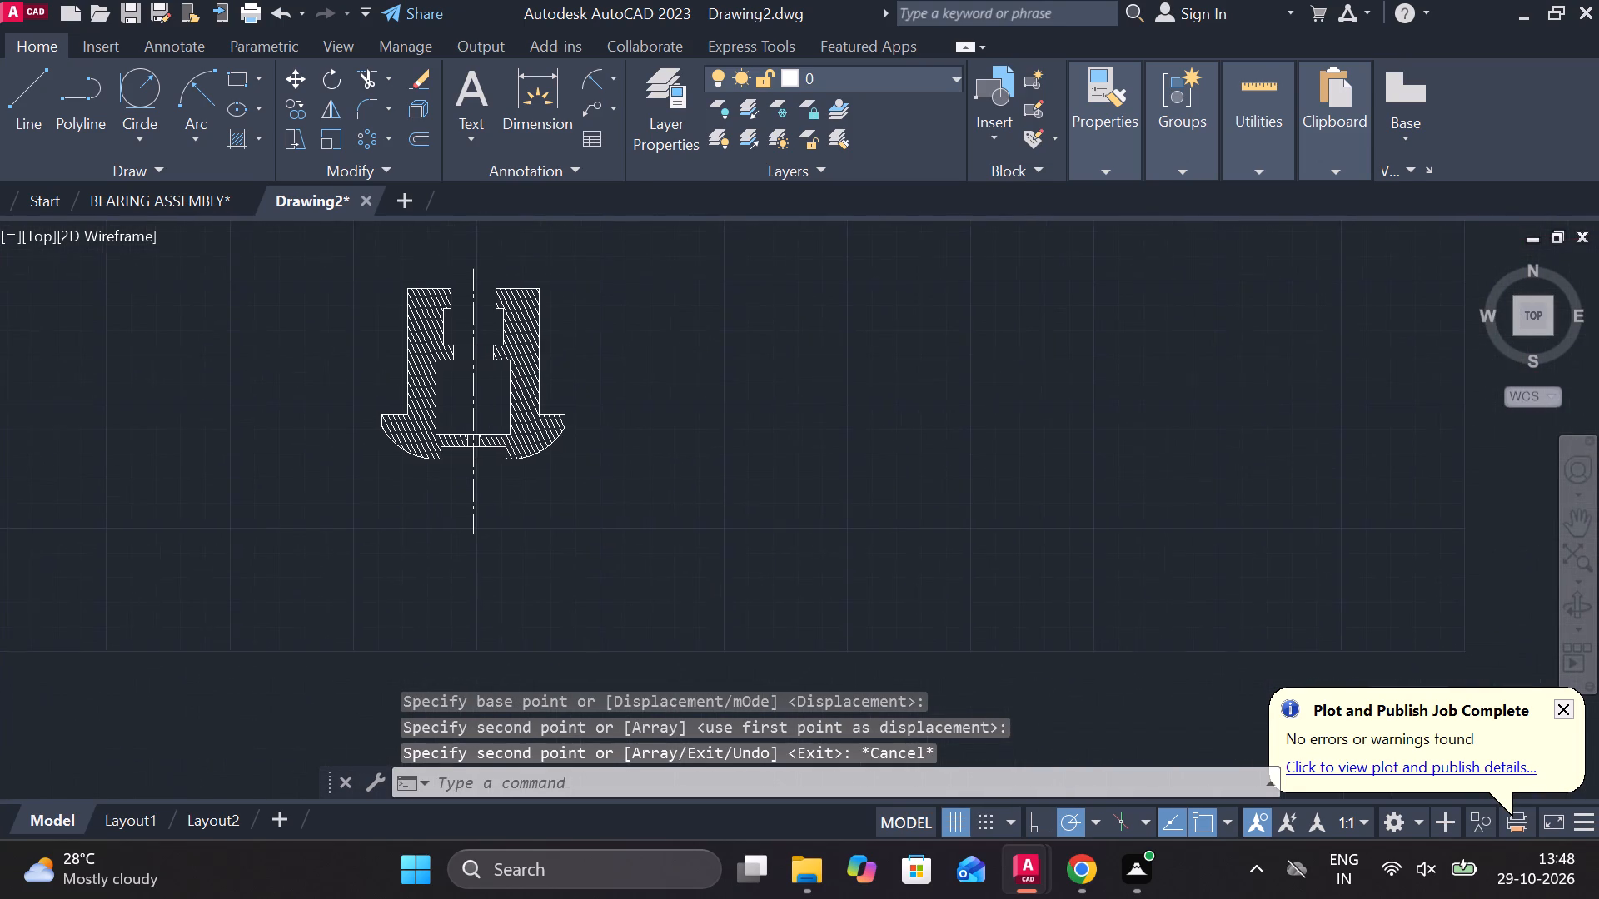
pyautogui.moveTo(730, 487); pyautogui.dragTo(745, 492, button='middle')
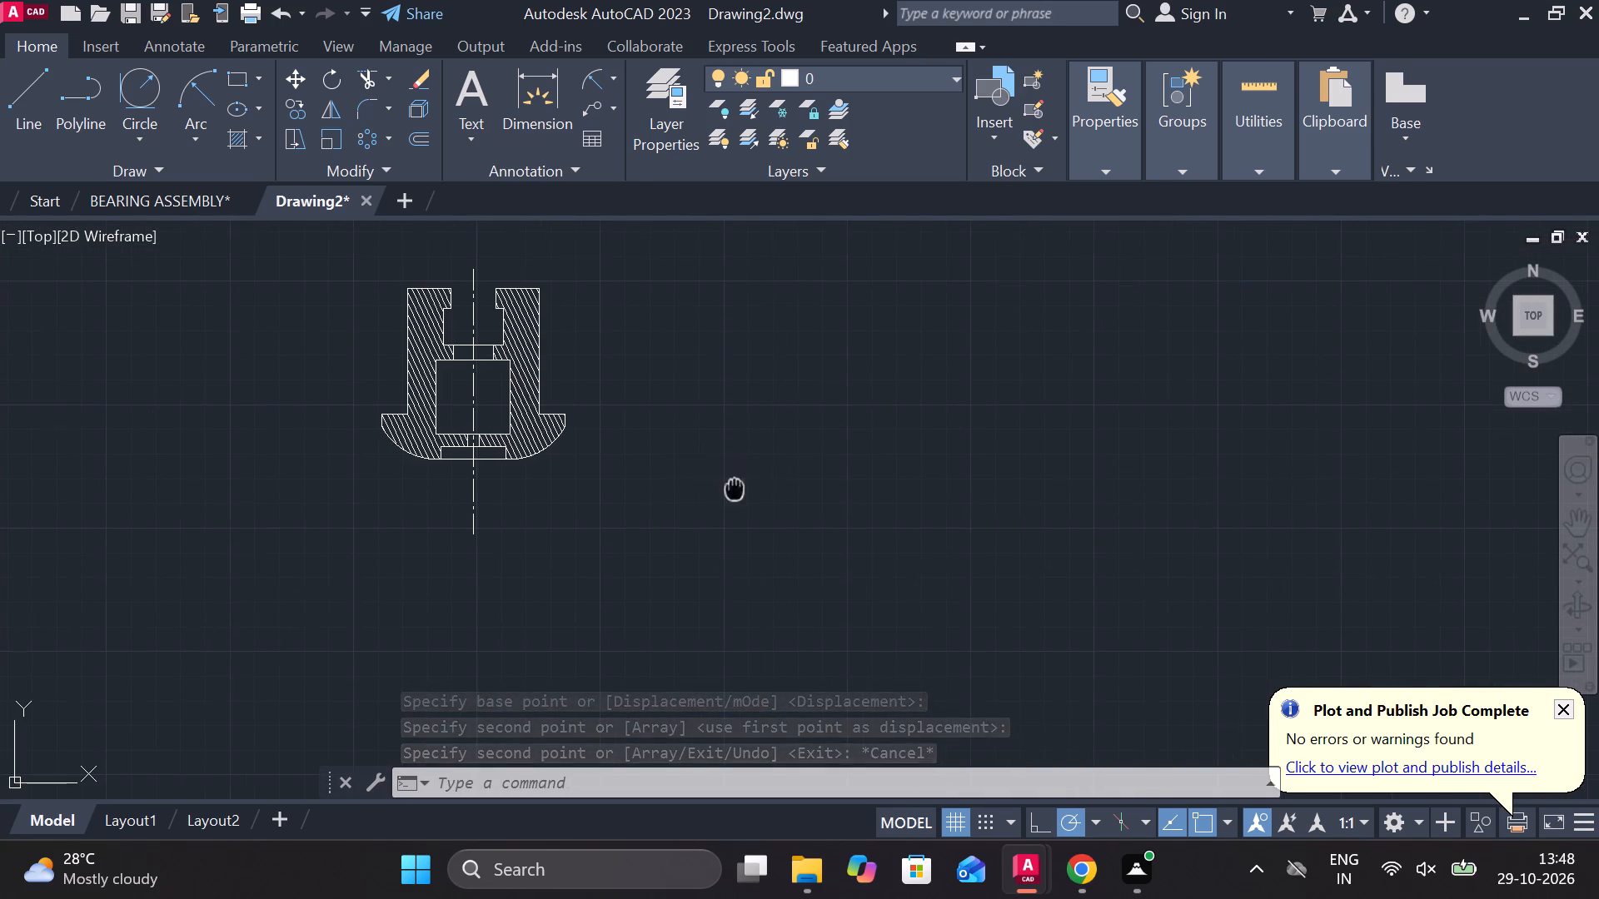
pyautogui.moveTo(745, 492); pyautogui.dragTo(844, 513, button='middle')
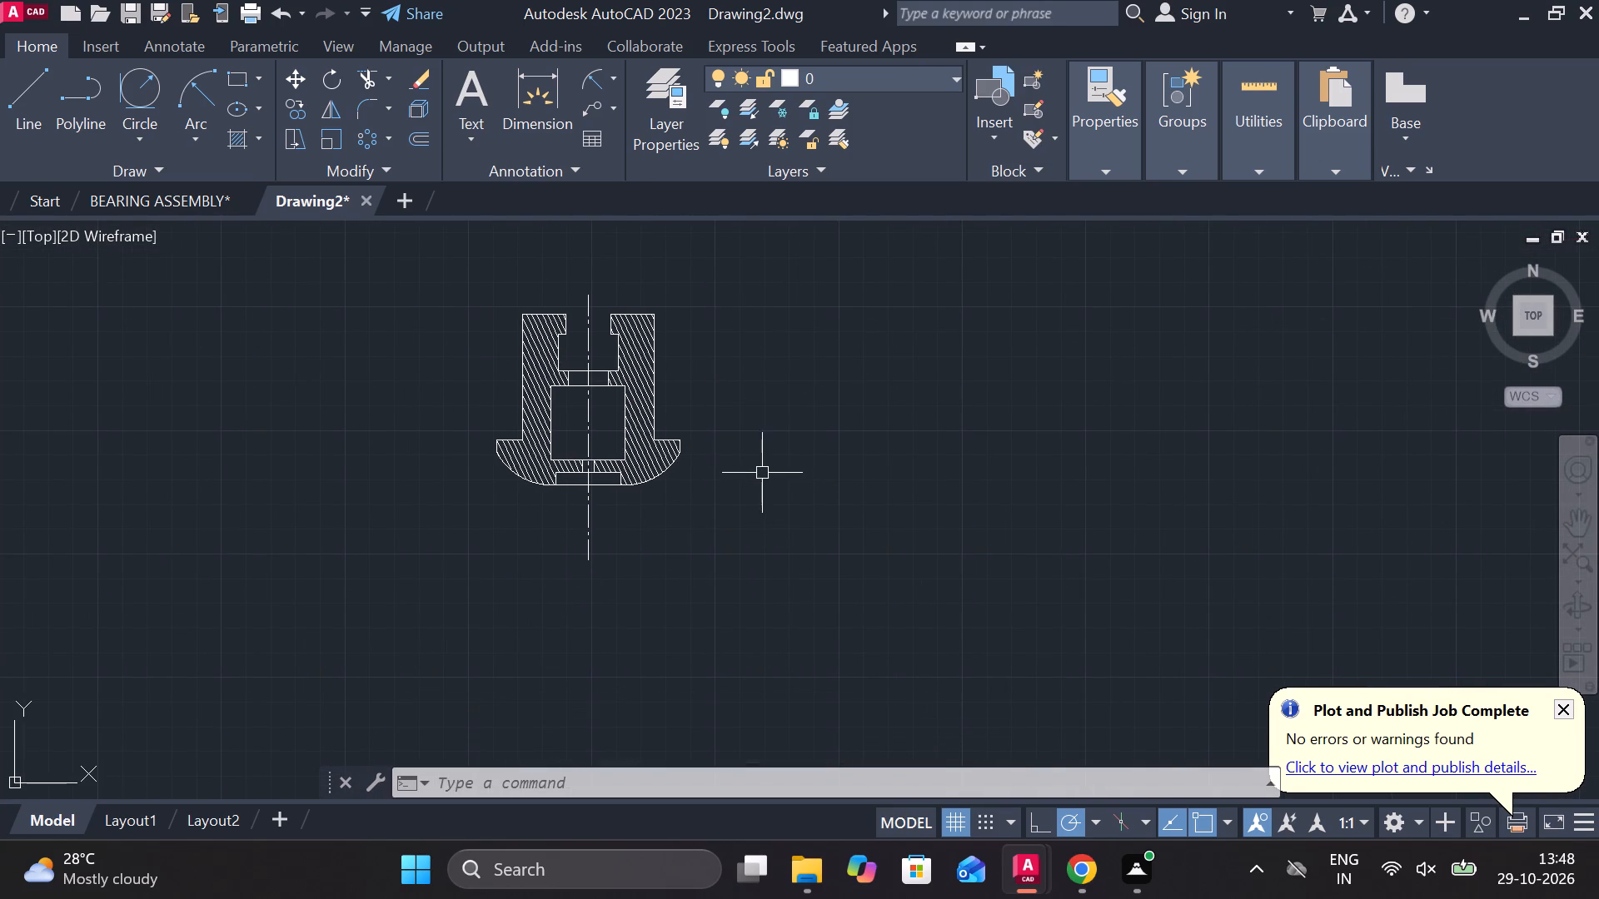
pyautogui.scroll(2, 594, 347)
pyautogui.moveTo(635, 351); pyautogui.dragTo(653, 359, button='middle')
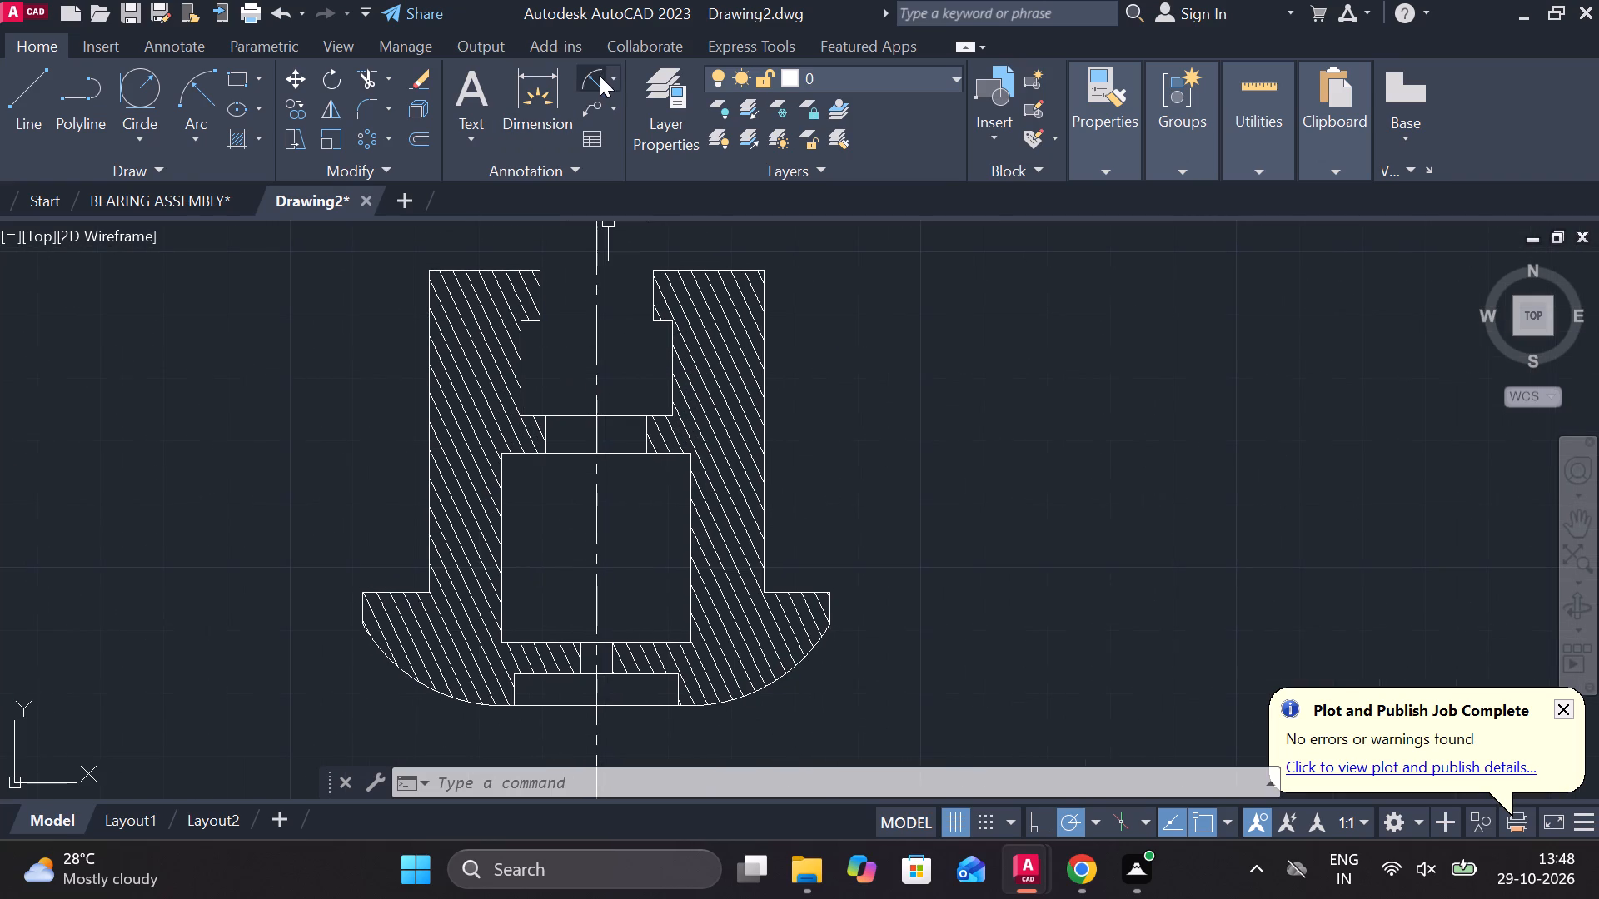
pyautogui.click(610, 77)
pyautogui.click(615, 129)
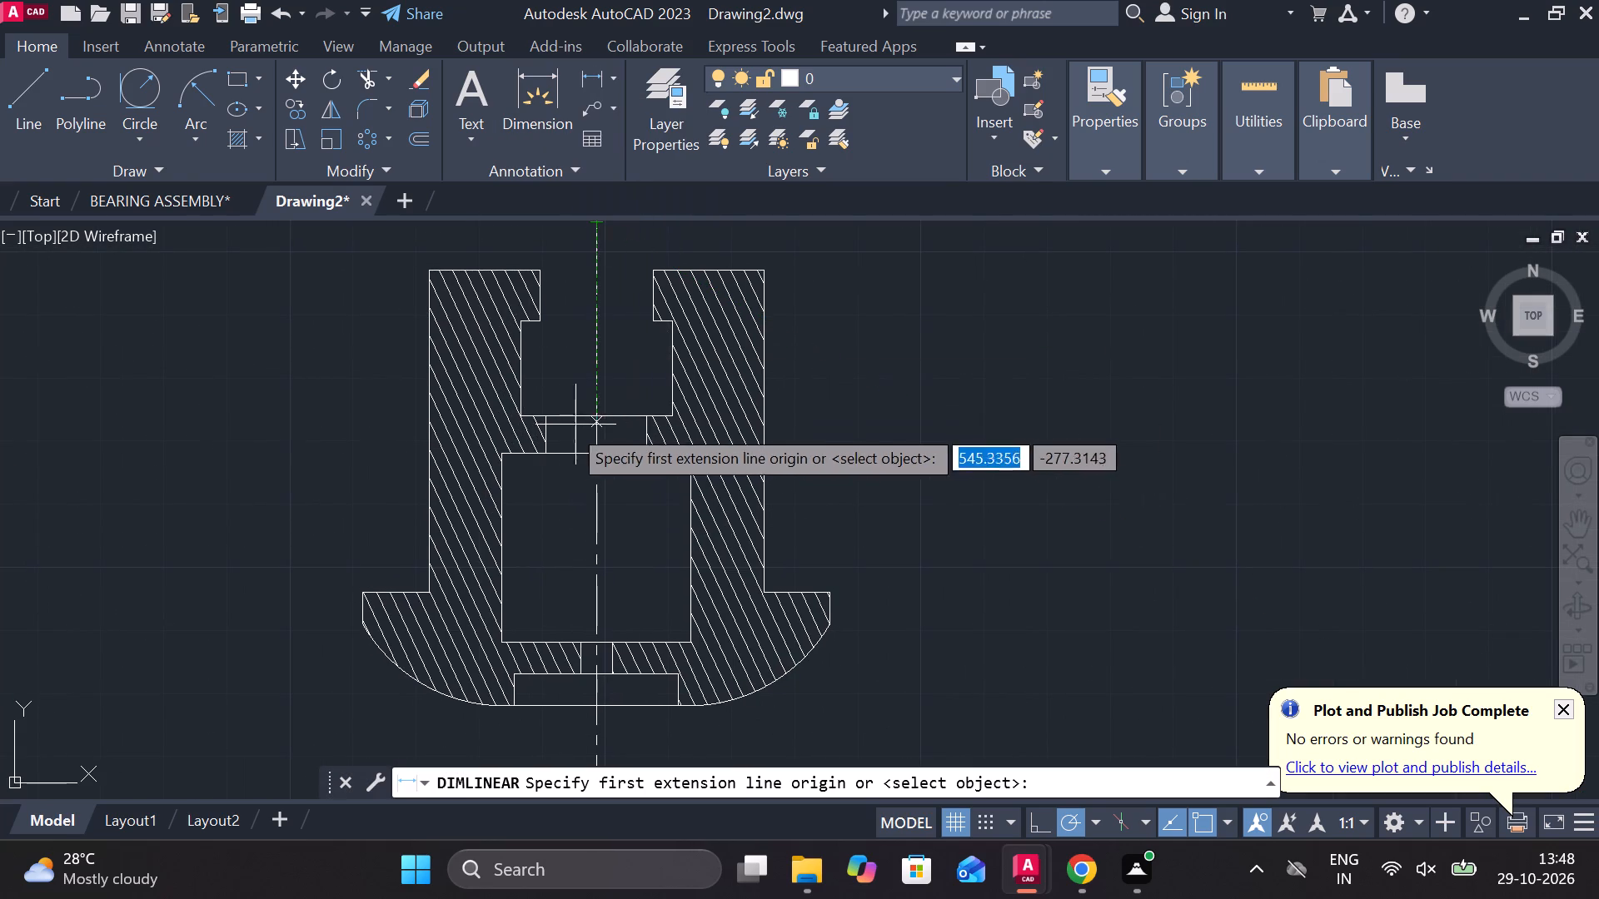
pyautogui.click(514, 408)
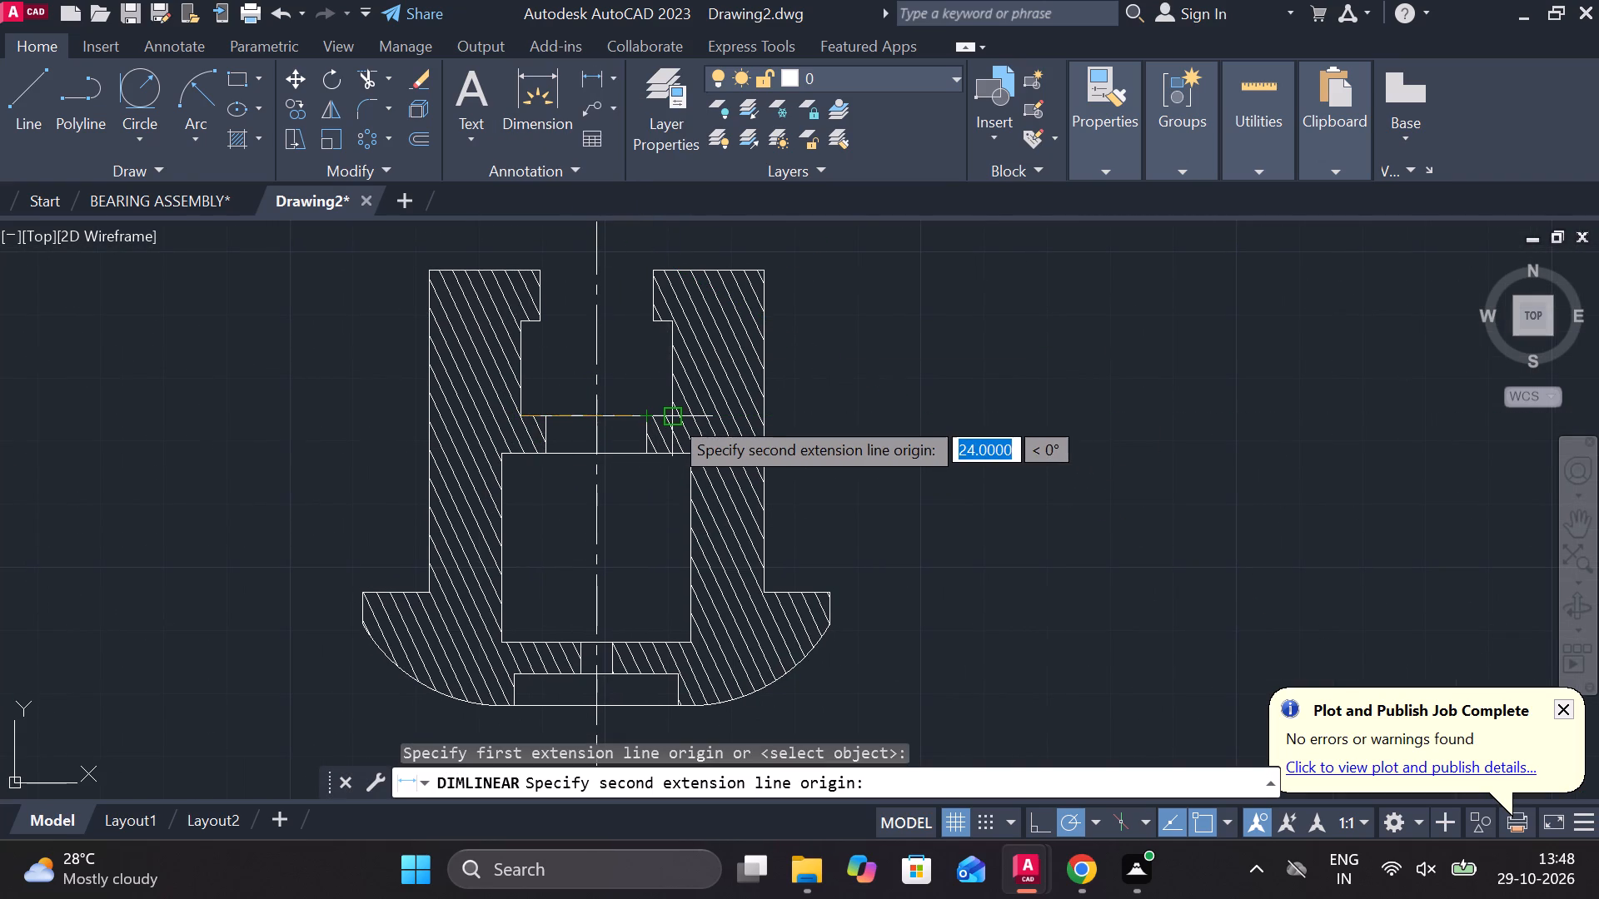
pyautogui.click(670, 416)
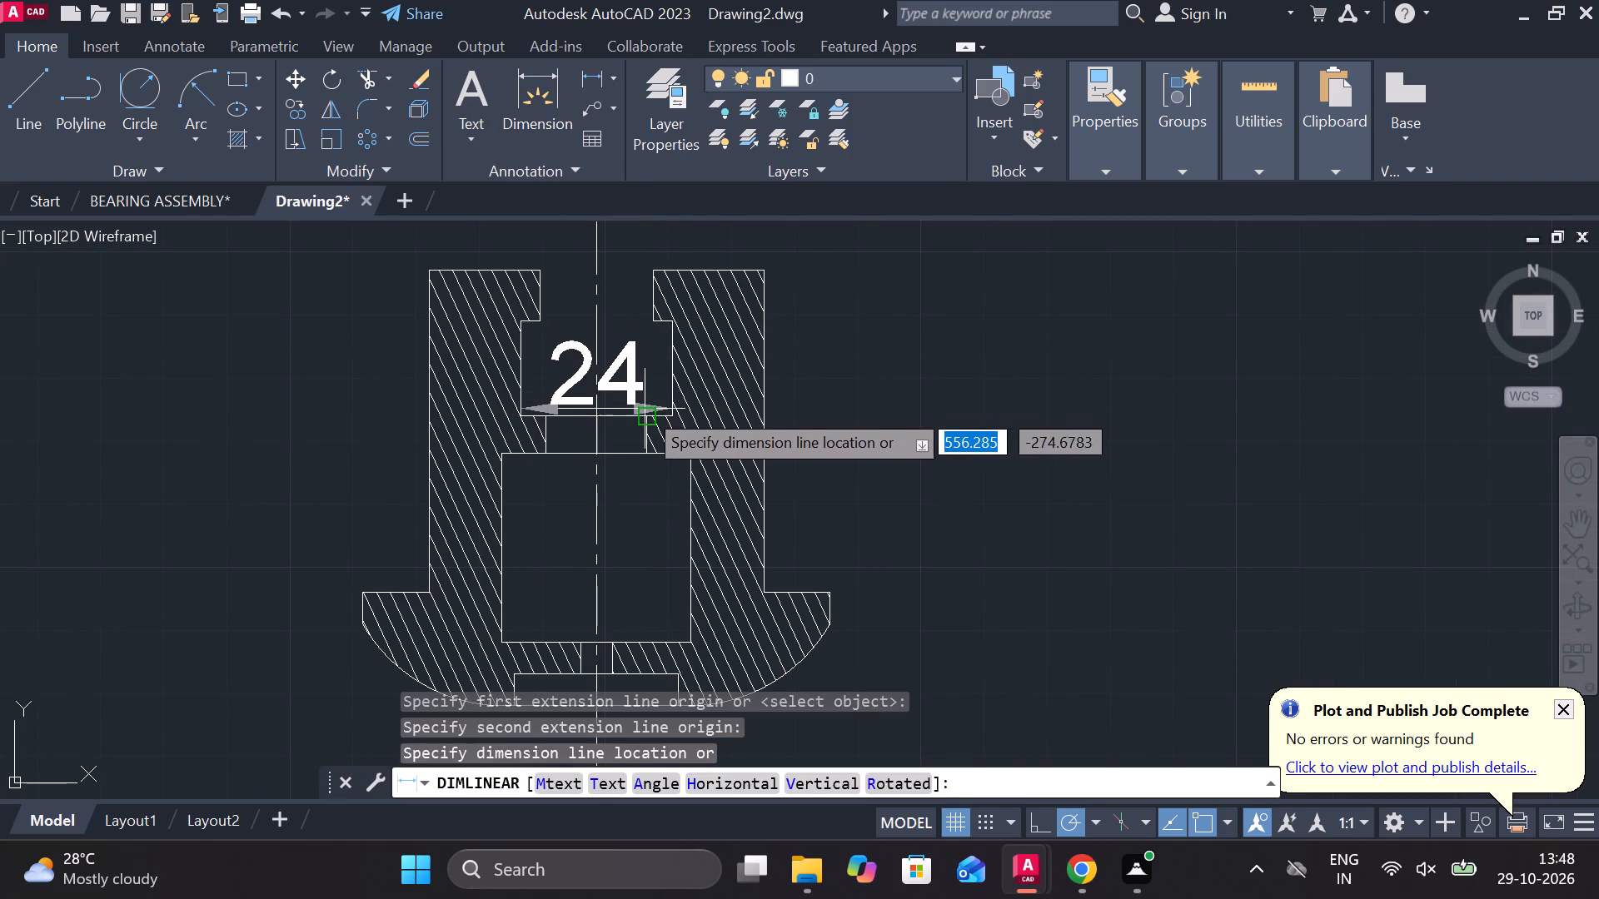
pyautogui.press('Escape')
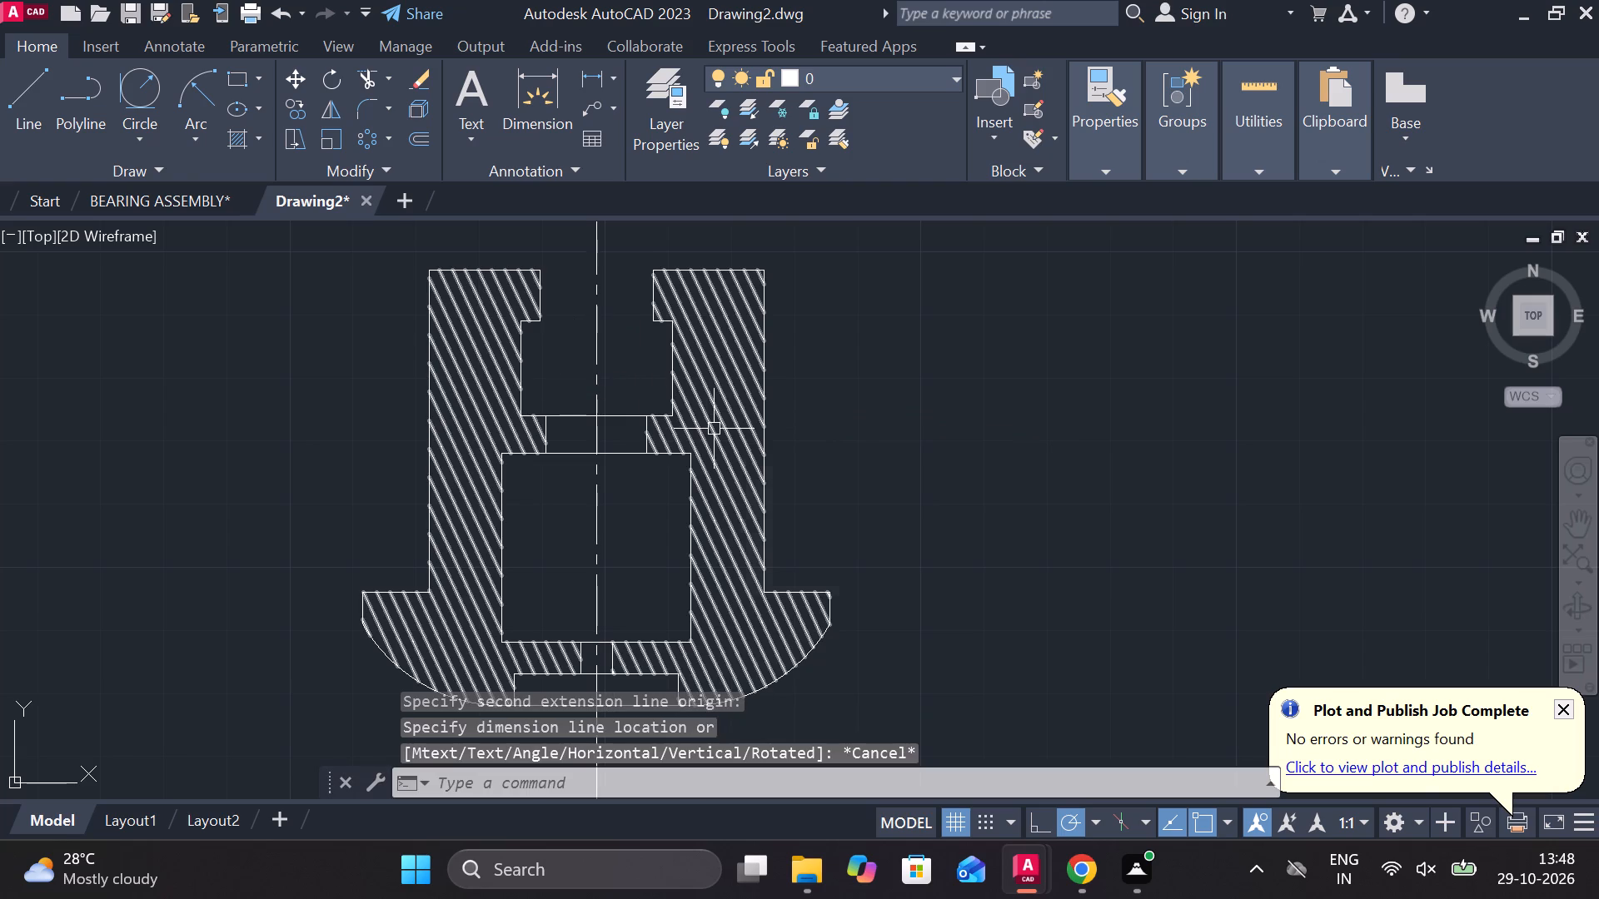
# Add a linear dimension across the width of the upper recess inside the hatched part.
pyautogui.scroll(-2, 740, 430)
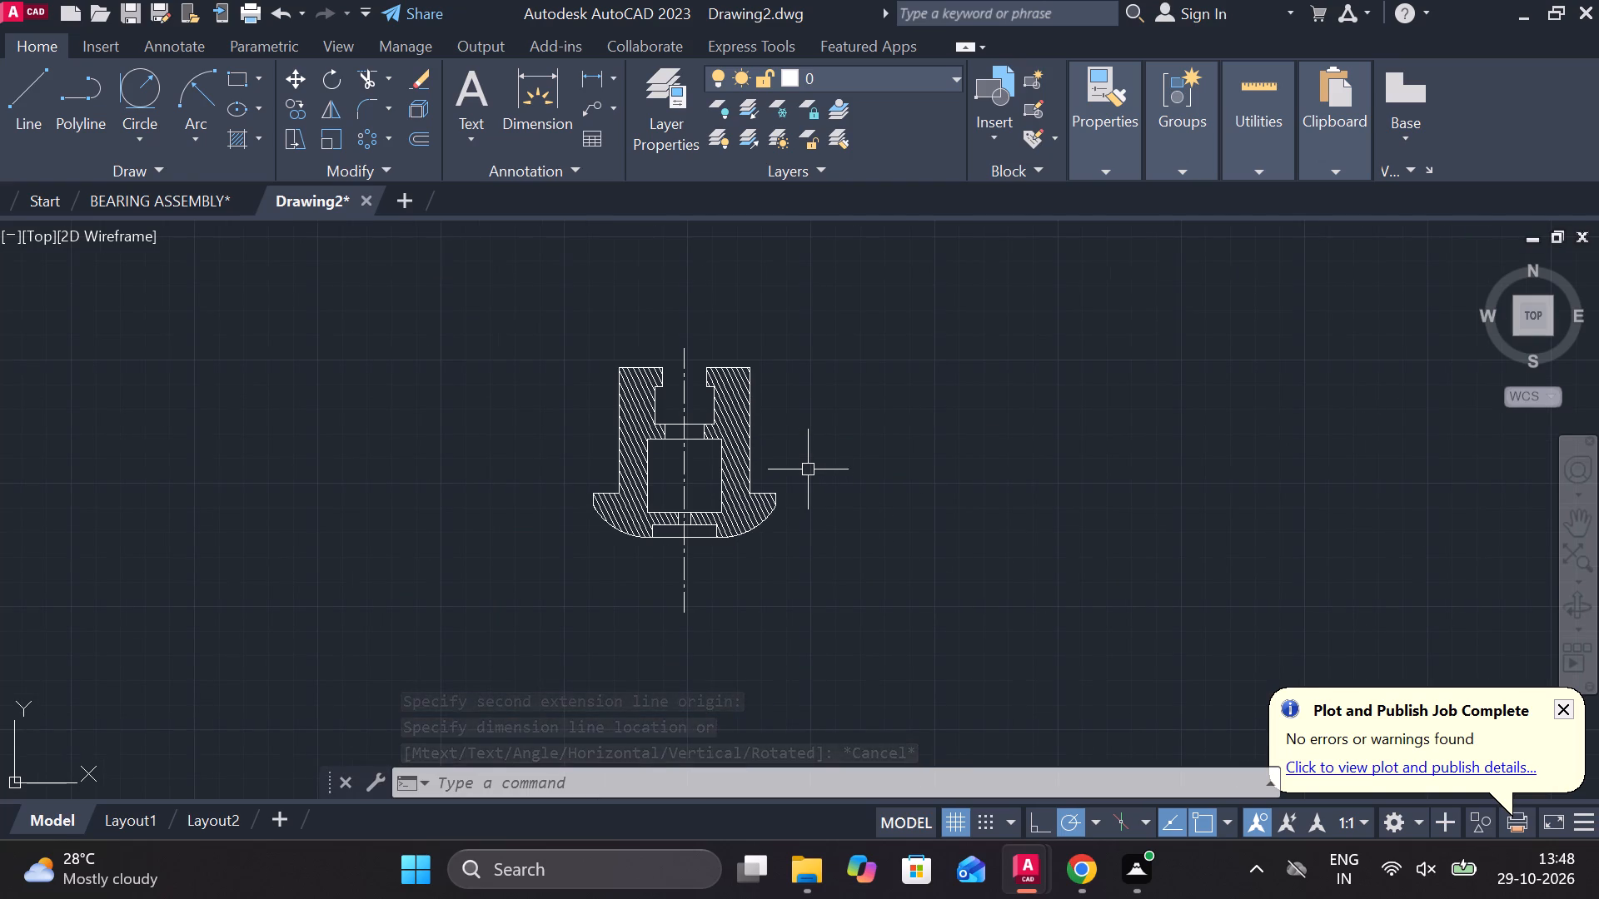
pyautogui.scroll(1, 741, 489)
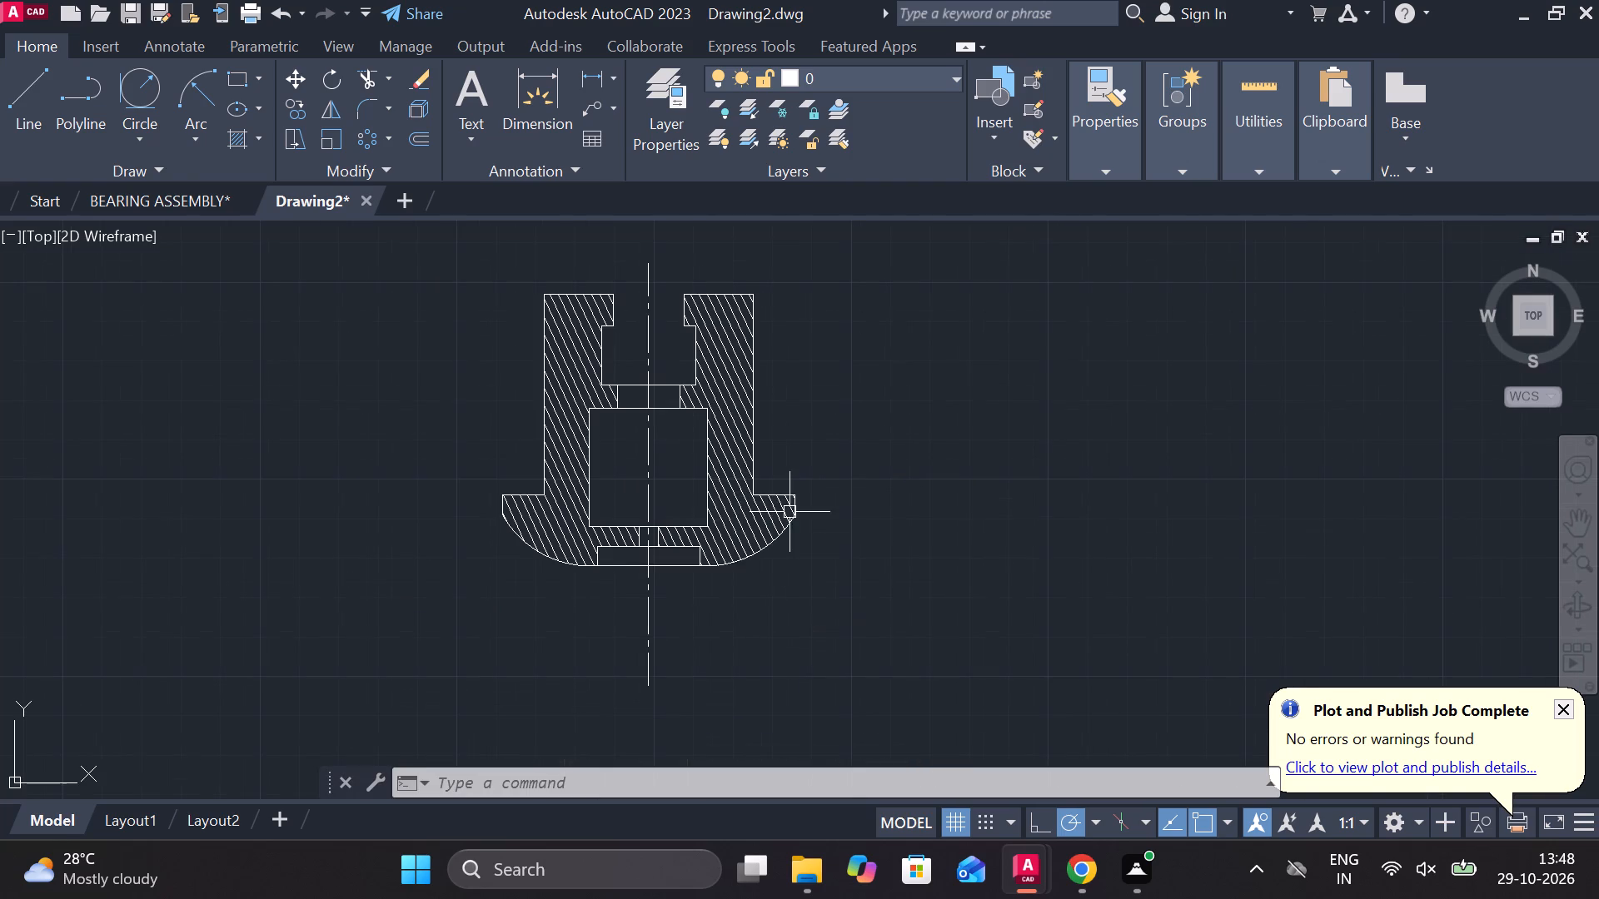
pyautogui.click(591, 74)
pyautogui.scroll(2, 654, 206)
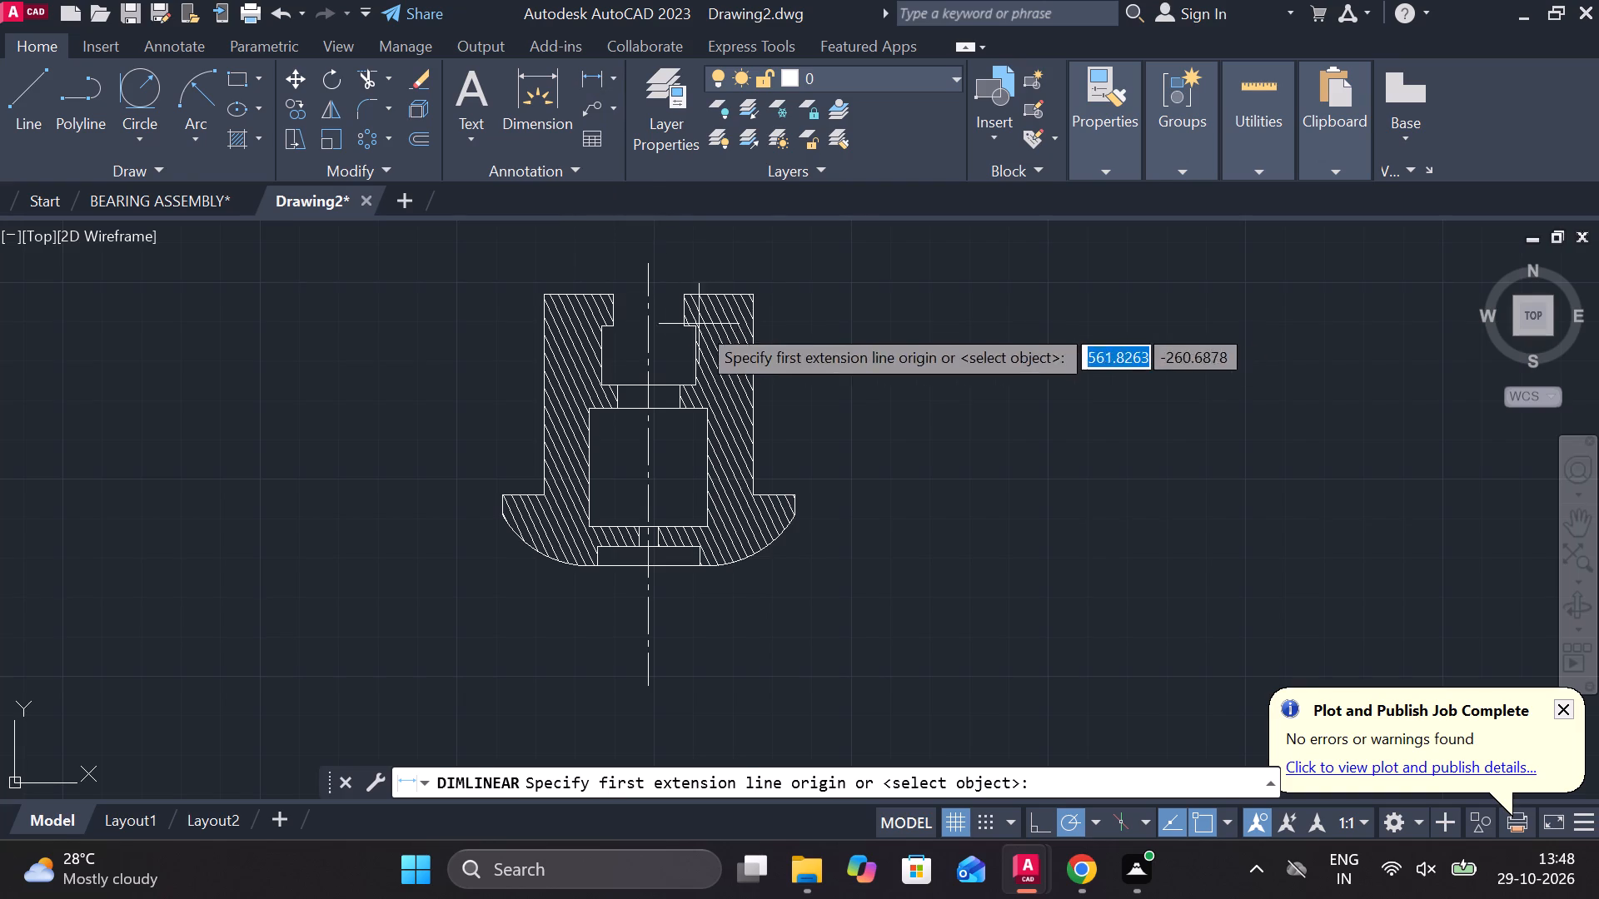
pyautogui.scroll(3, 660, 280)
pyautogui.click(420, 619)
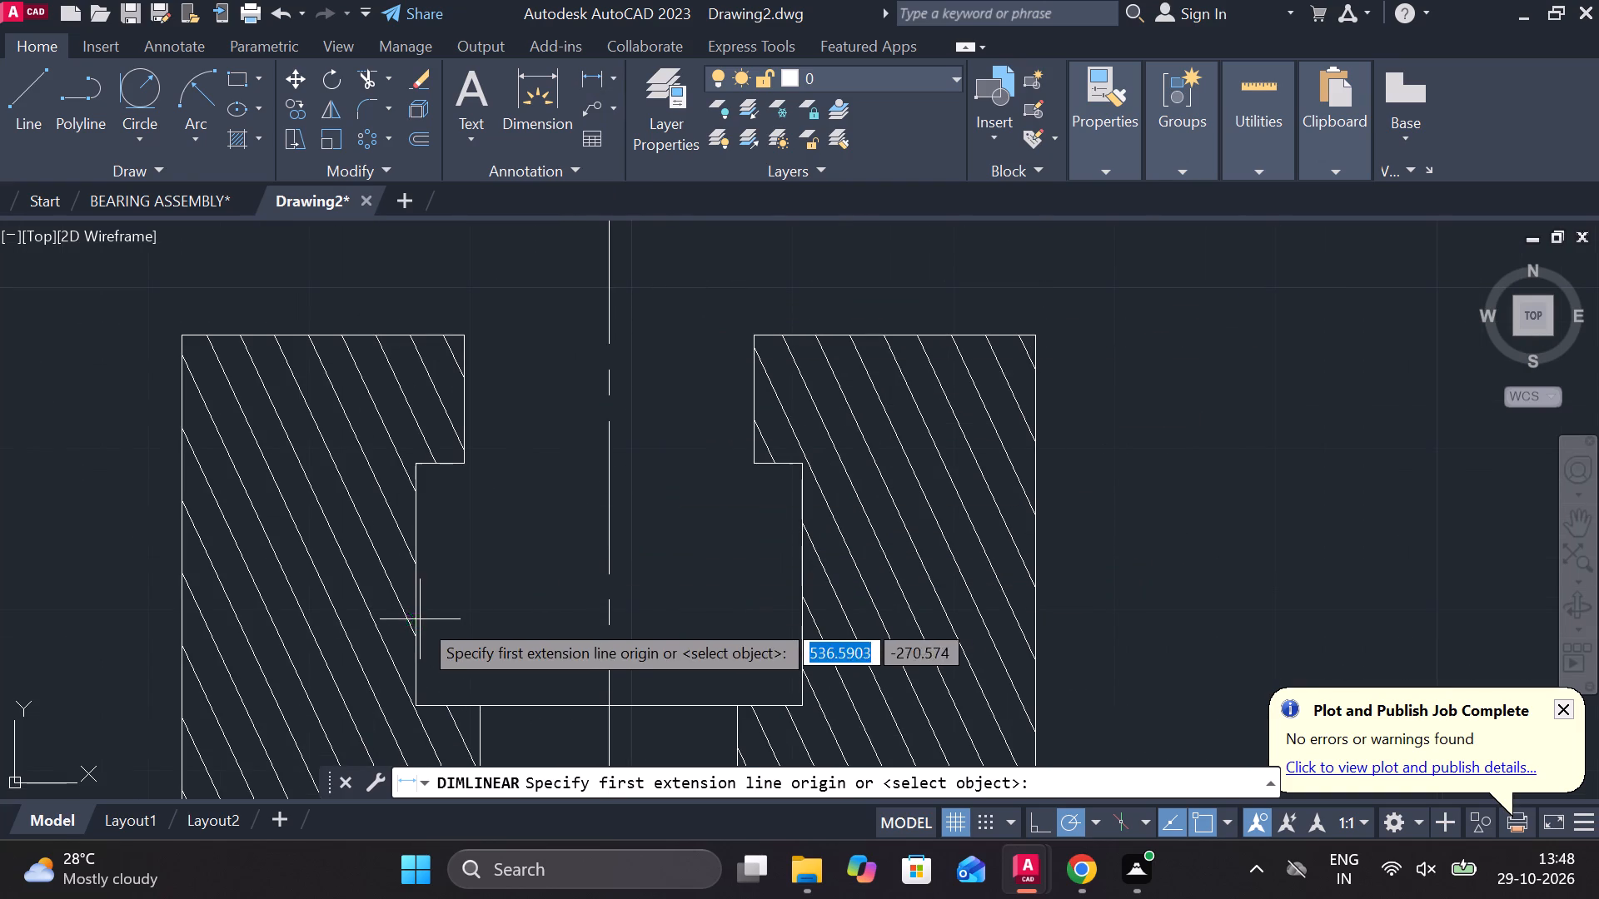
pyautogui.click(790, 617)
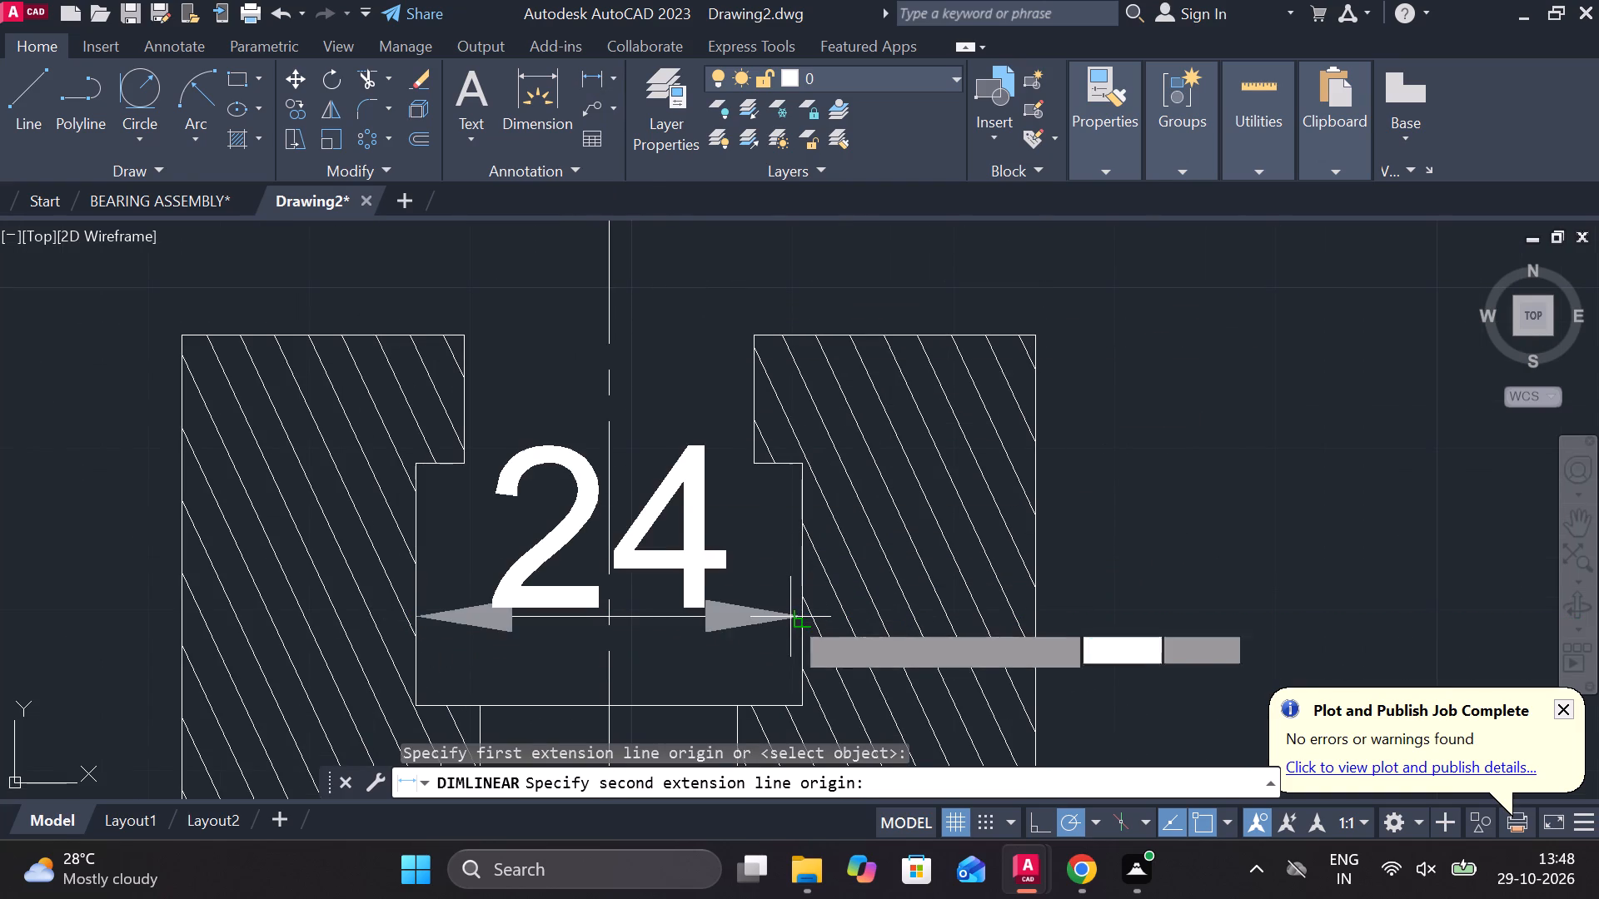
pyautogui.scroll(-2, 724, 639)
pyautogui.click(724, 647)
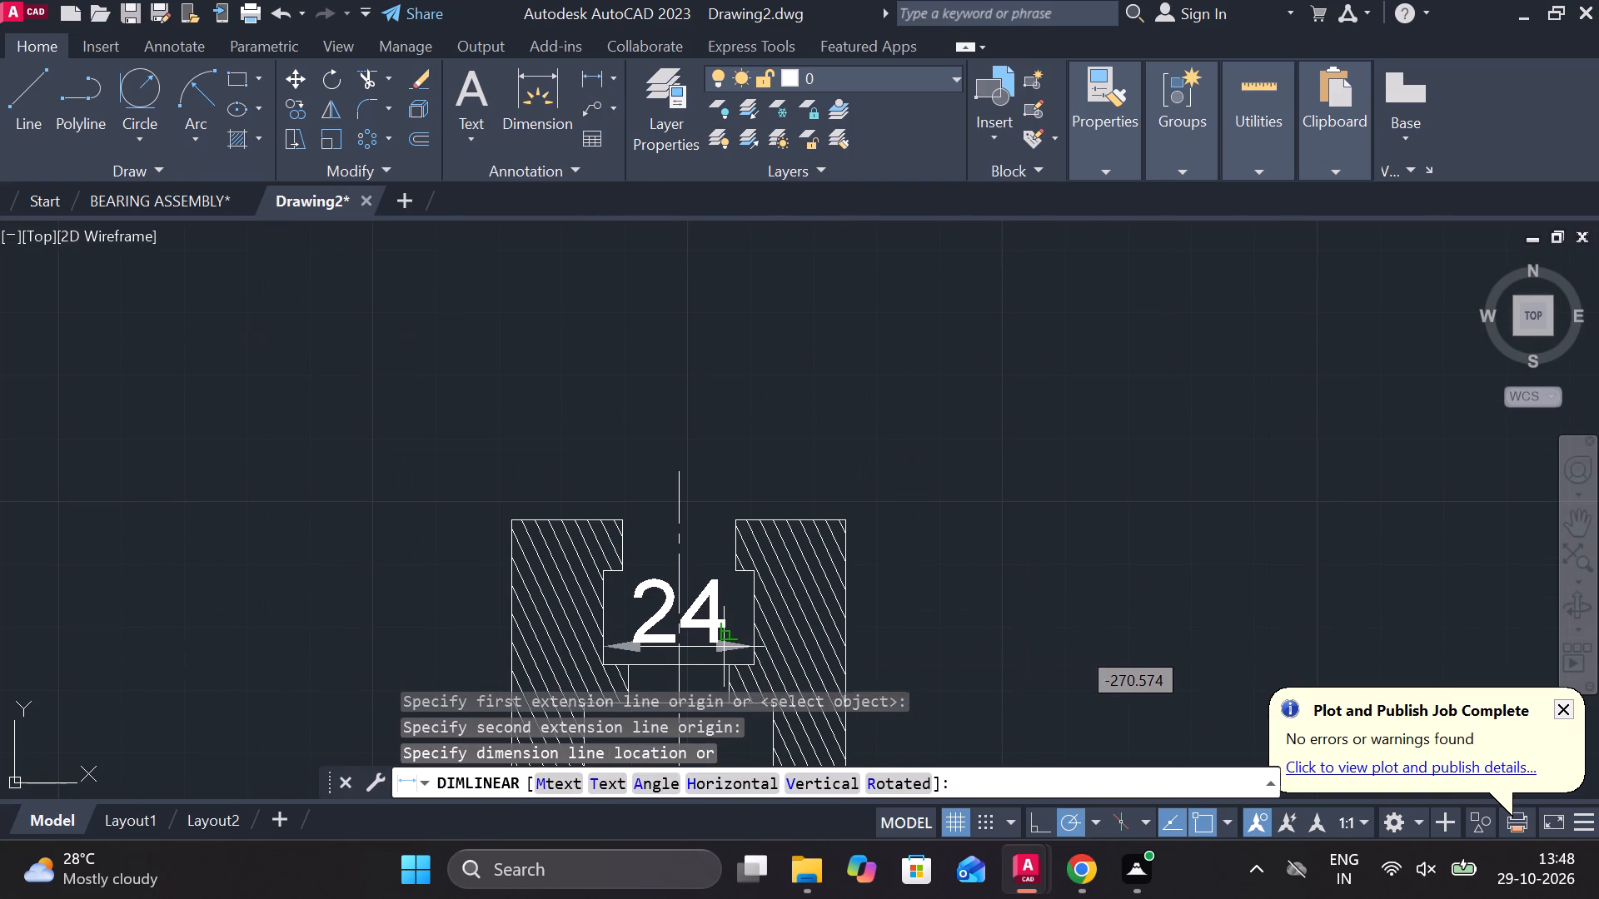
# Dimension the width of the narrow top opening and the outer width of the upper body, both above the part.
pyautogui.scroll(1, 709, 558)
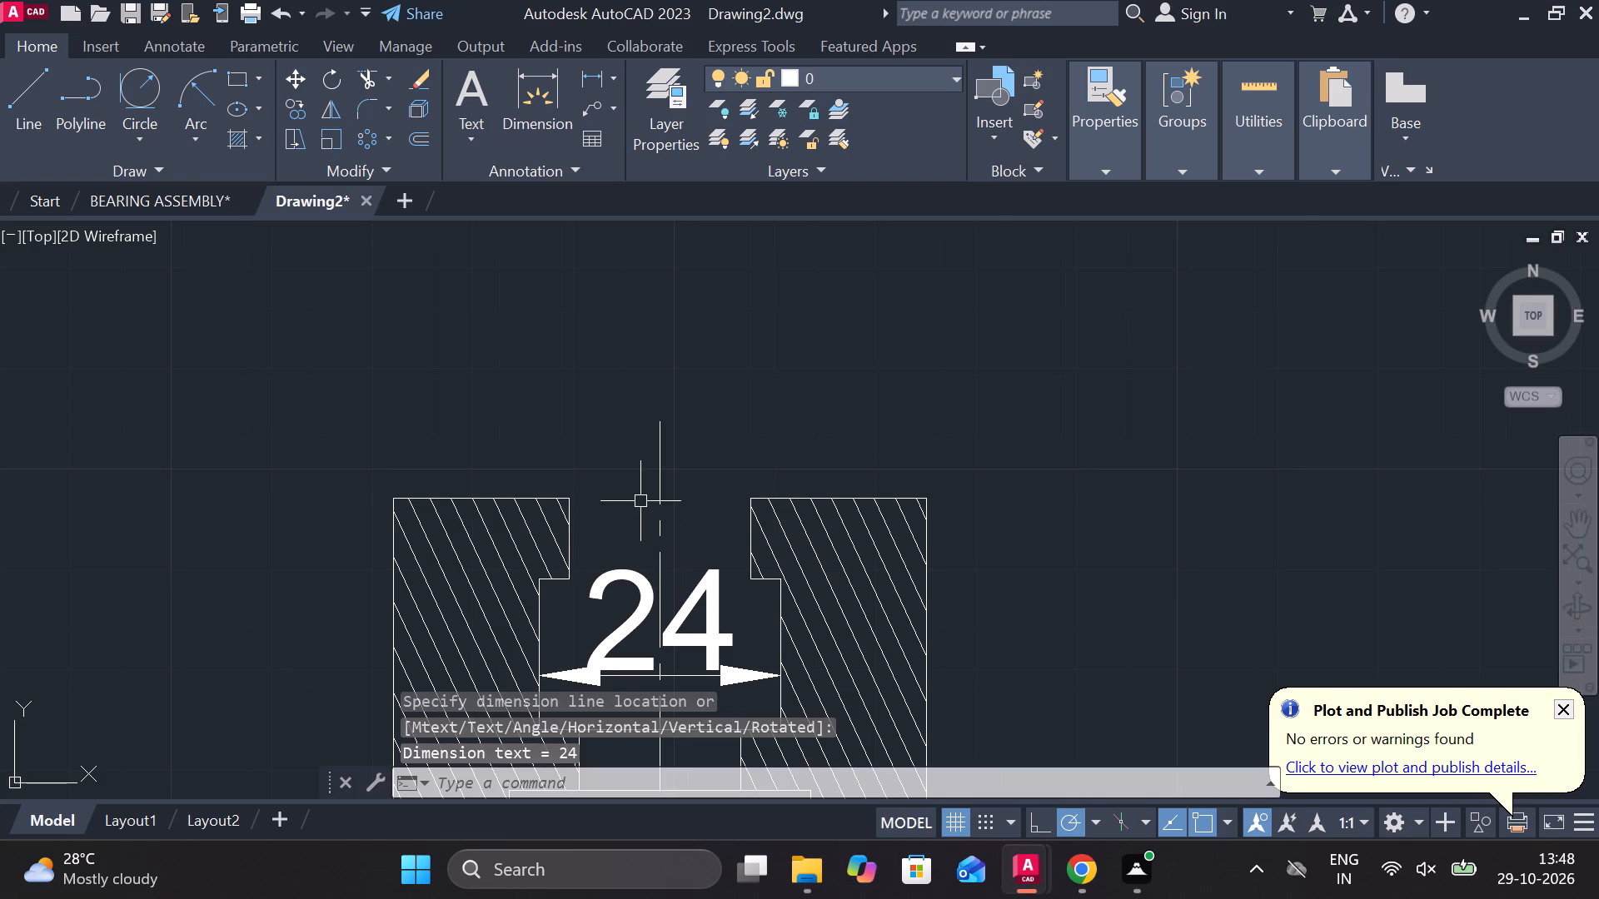
pyautogui.press('space')
pyautogui.click(574, 499)
pyautogui.click(756, 504)
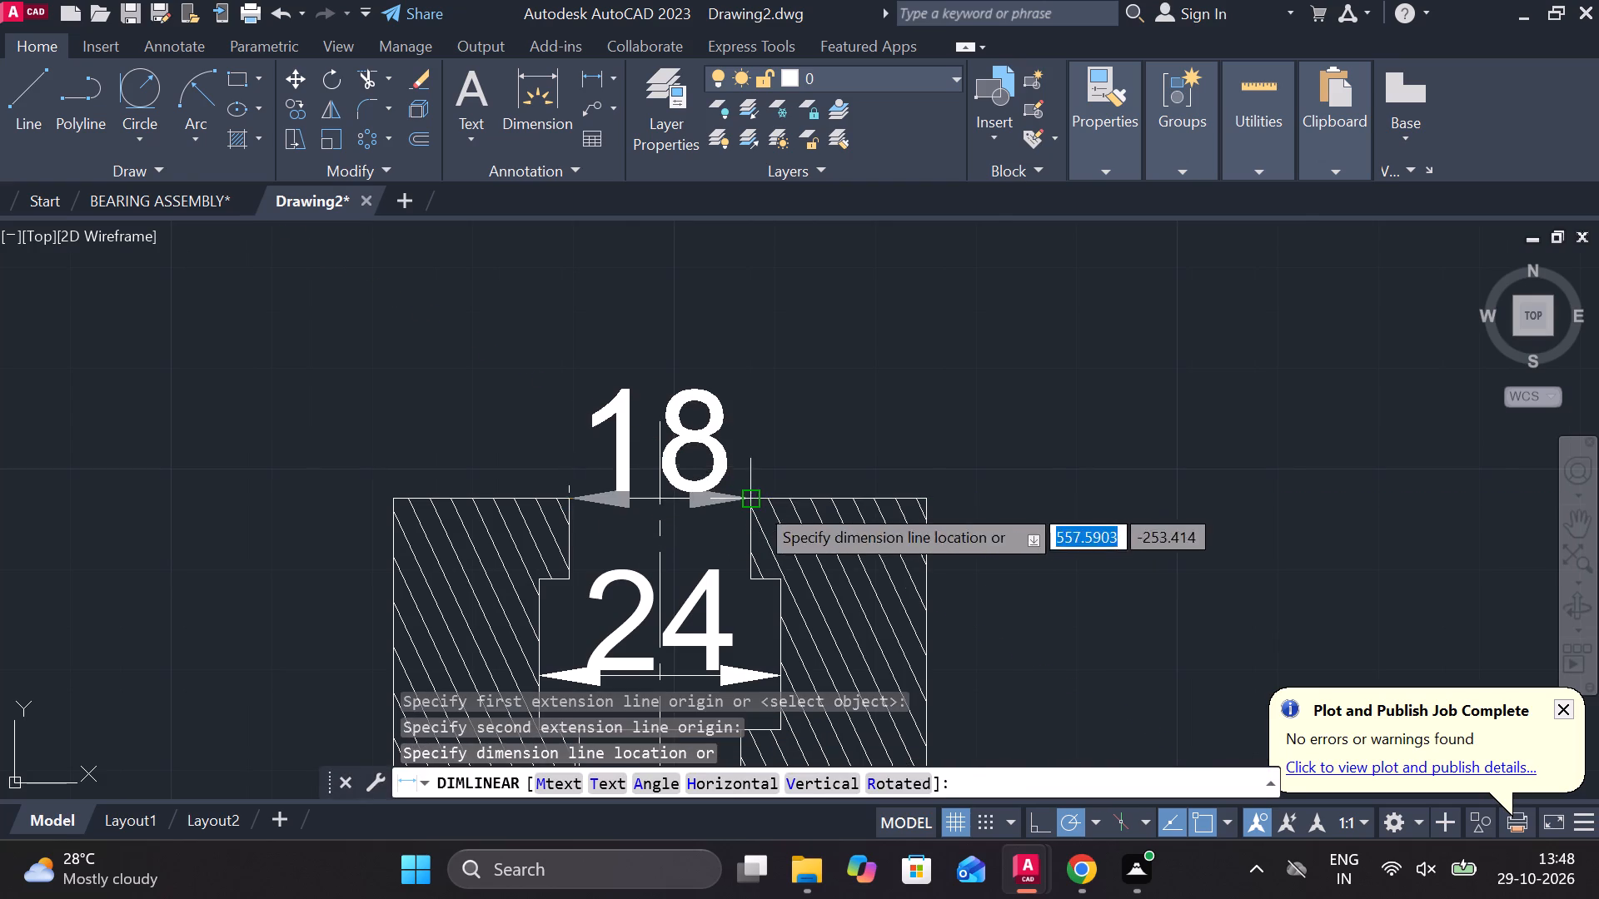
pyautogui.click(690, 435)
pyautogui.press('space')
pyautogui.click(392, 509)
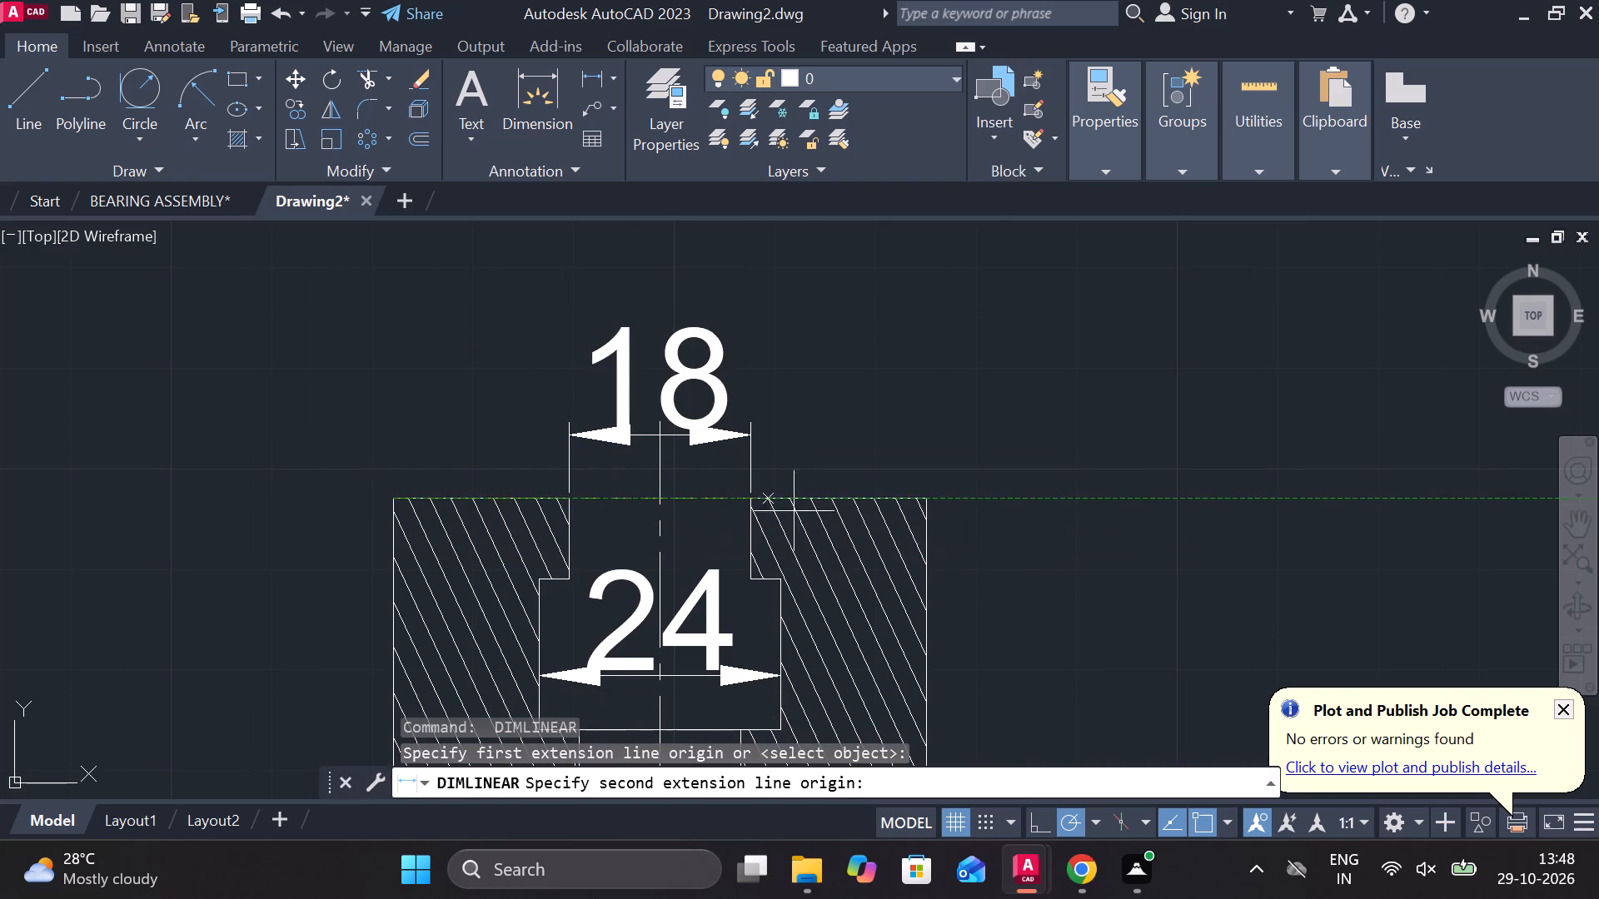
pyautogui.click(931, 501)
pyautogui.scroll(-1, 899, 422)
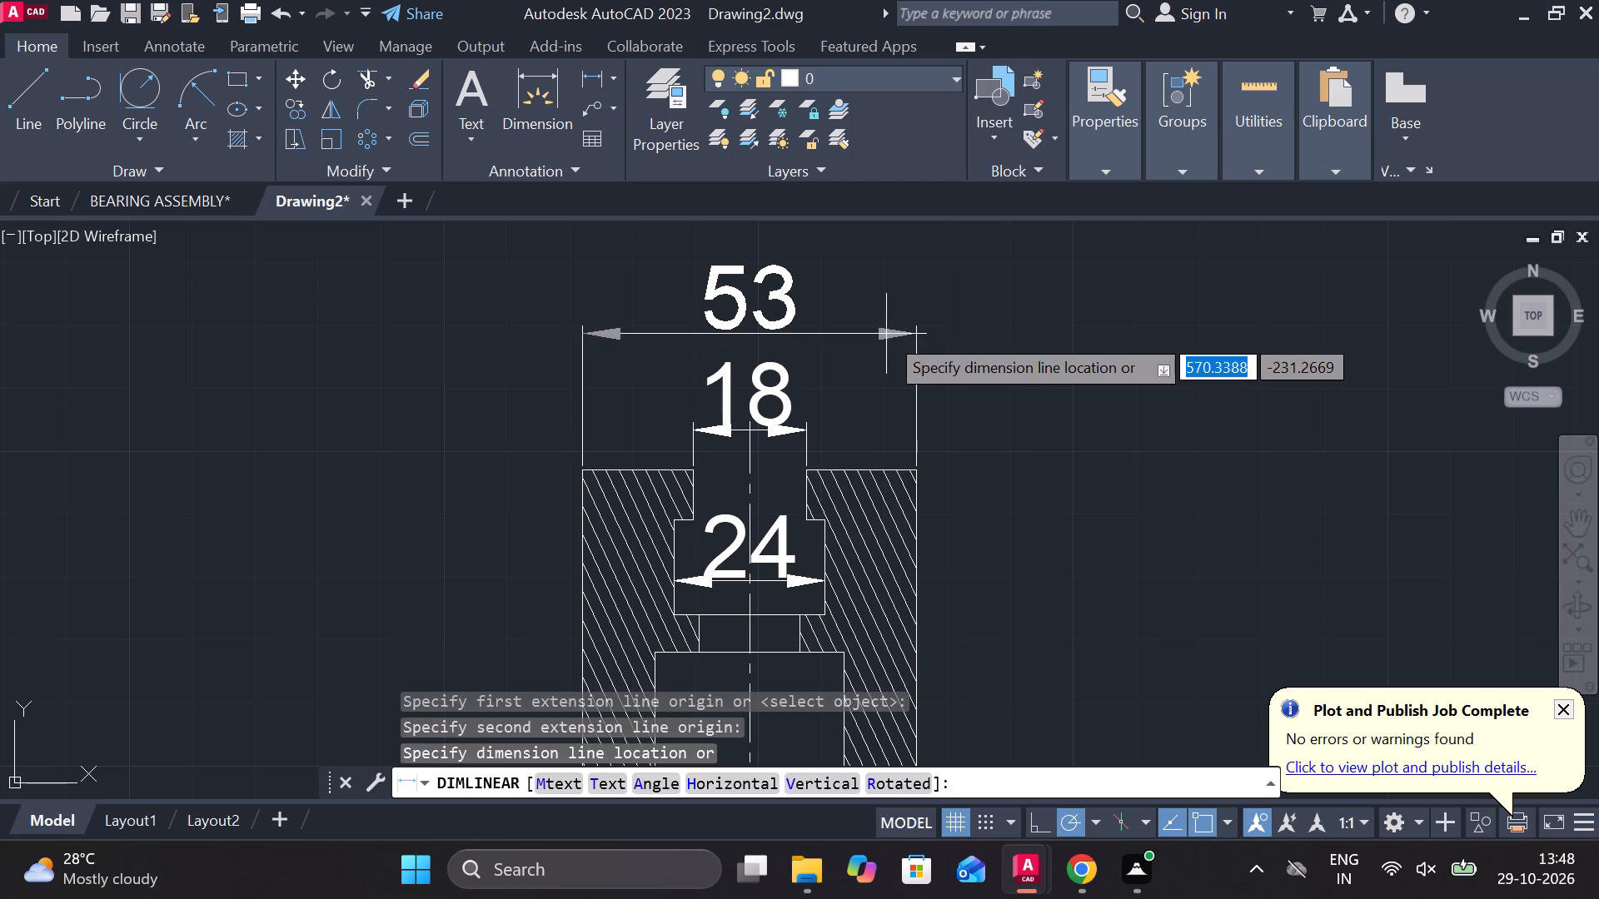
pyautogui.click(886, 334)
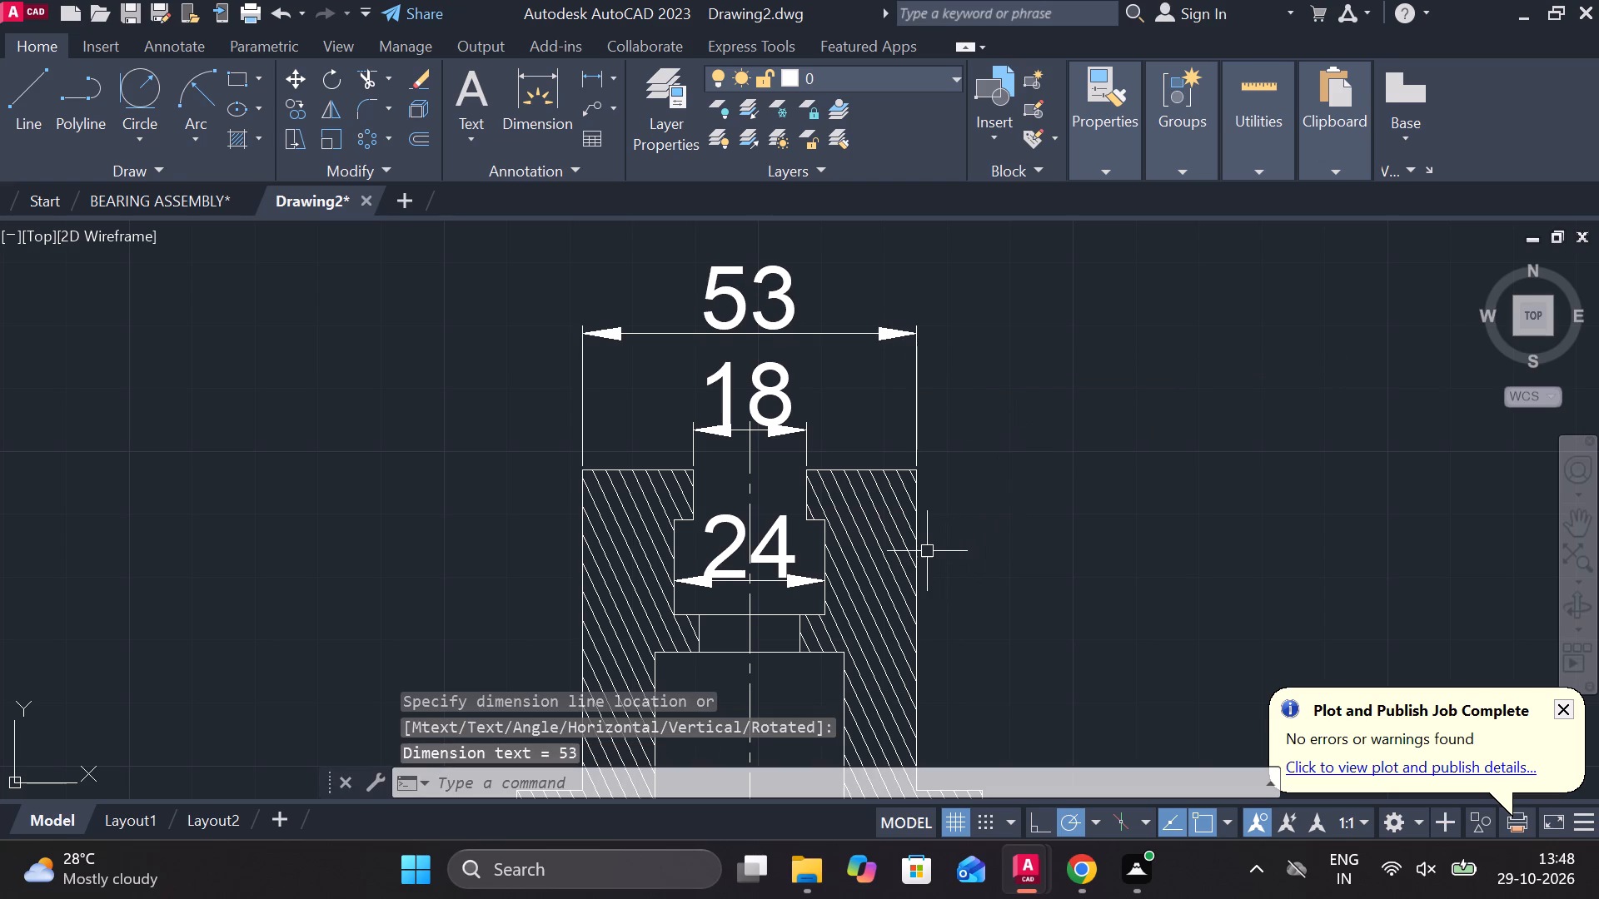
# Fillet the outer top corner of the part's right wall with a radius of 3.
pyautogui.scroll(-1, 975, 546)
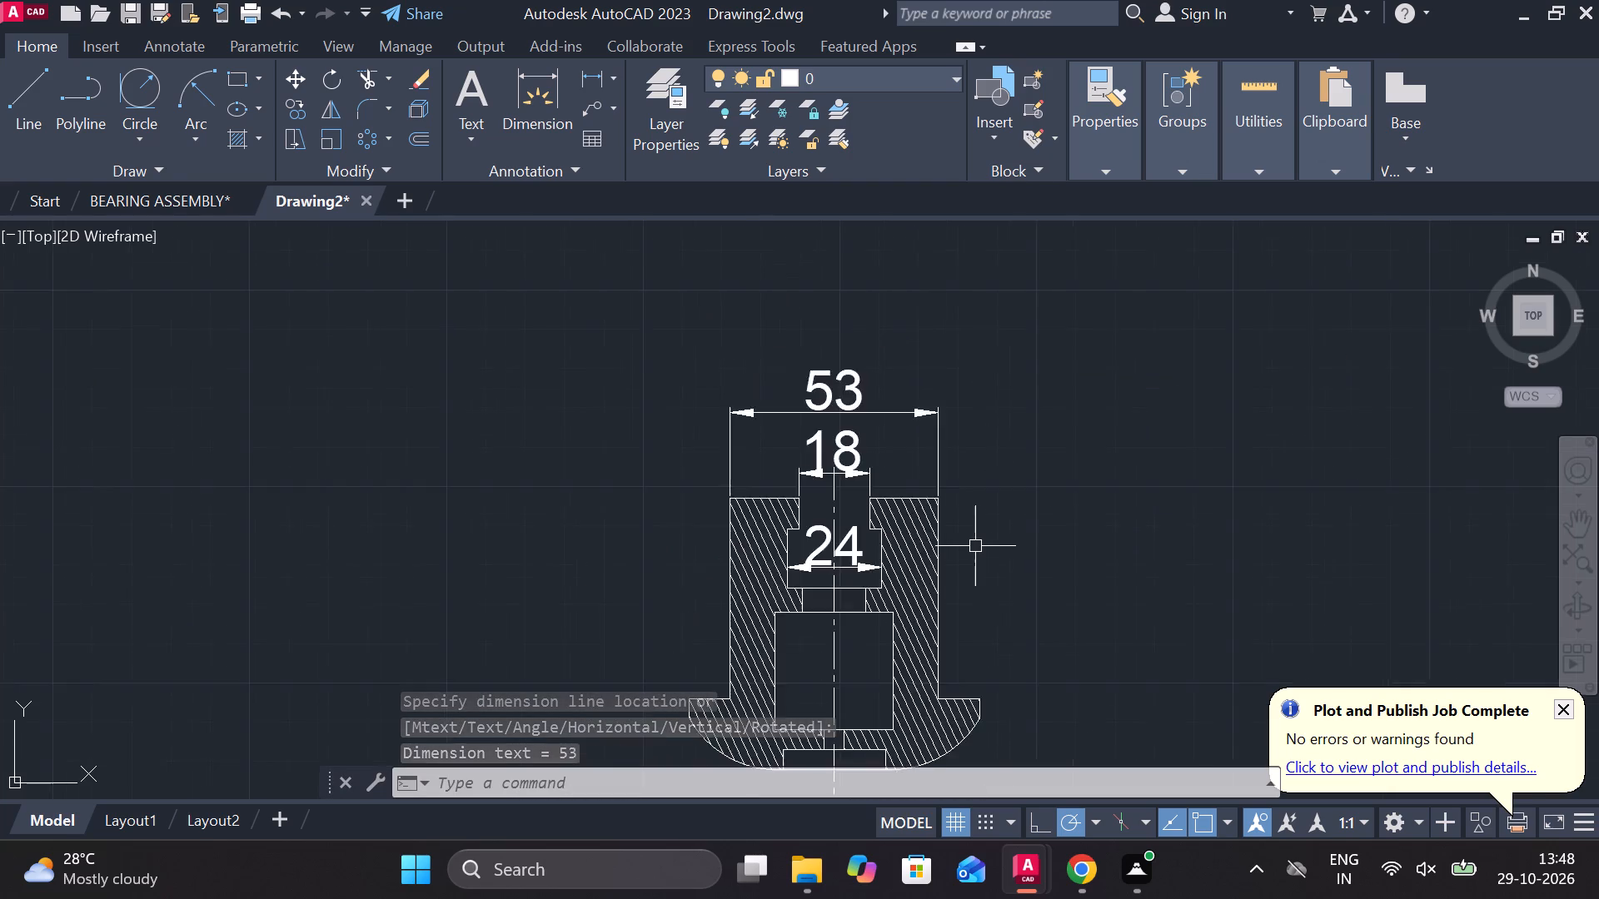
pyautogui.scroll(-1, 975, 546)
pyautogui.scroll(1, 738, 543)
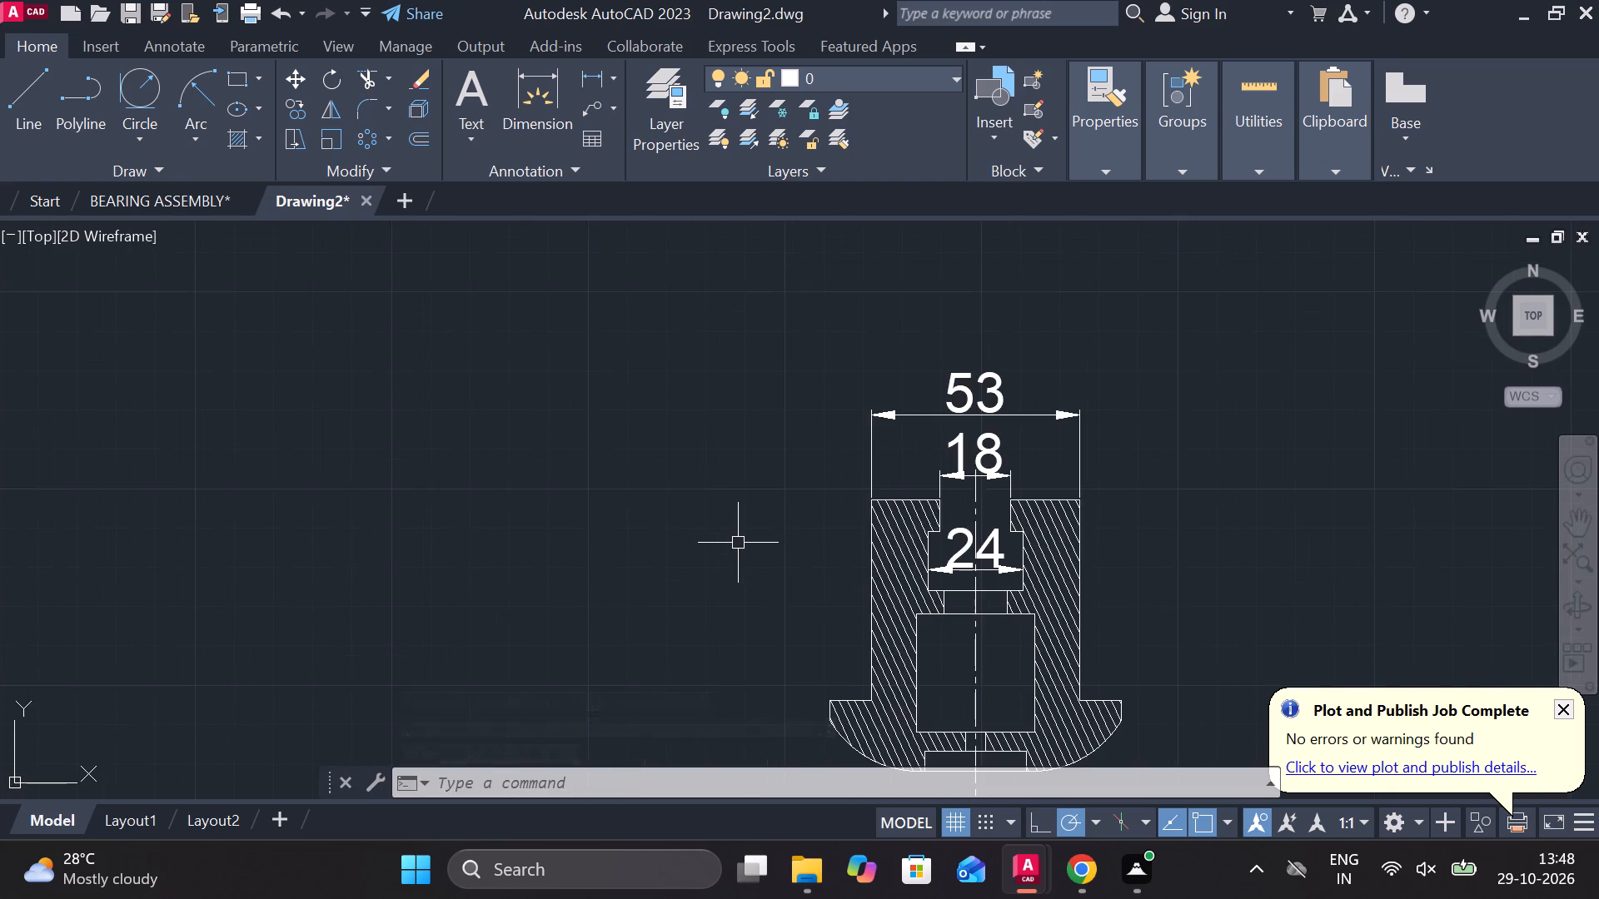
pyautogui.scroll(-2, 738, 543)
pyautogui.scroll(3, 916, 563)
pyautogui.scroll(2, 810, 433)
pyautogui.moveTo(819, 447); pyautogui.dragTo(882, 483, button='middle')
pyautogui.scroll(1, 882, 469)
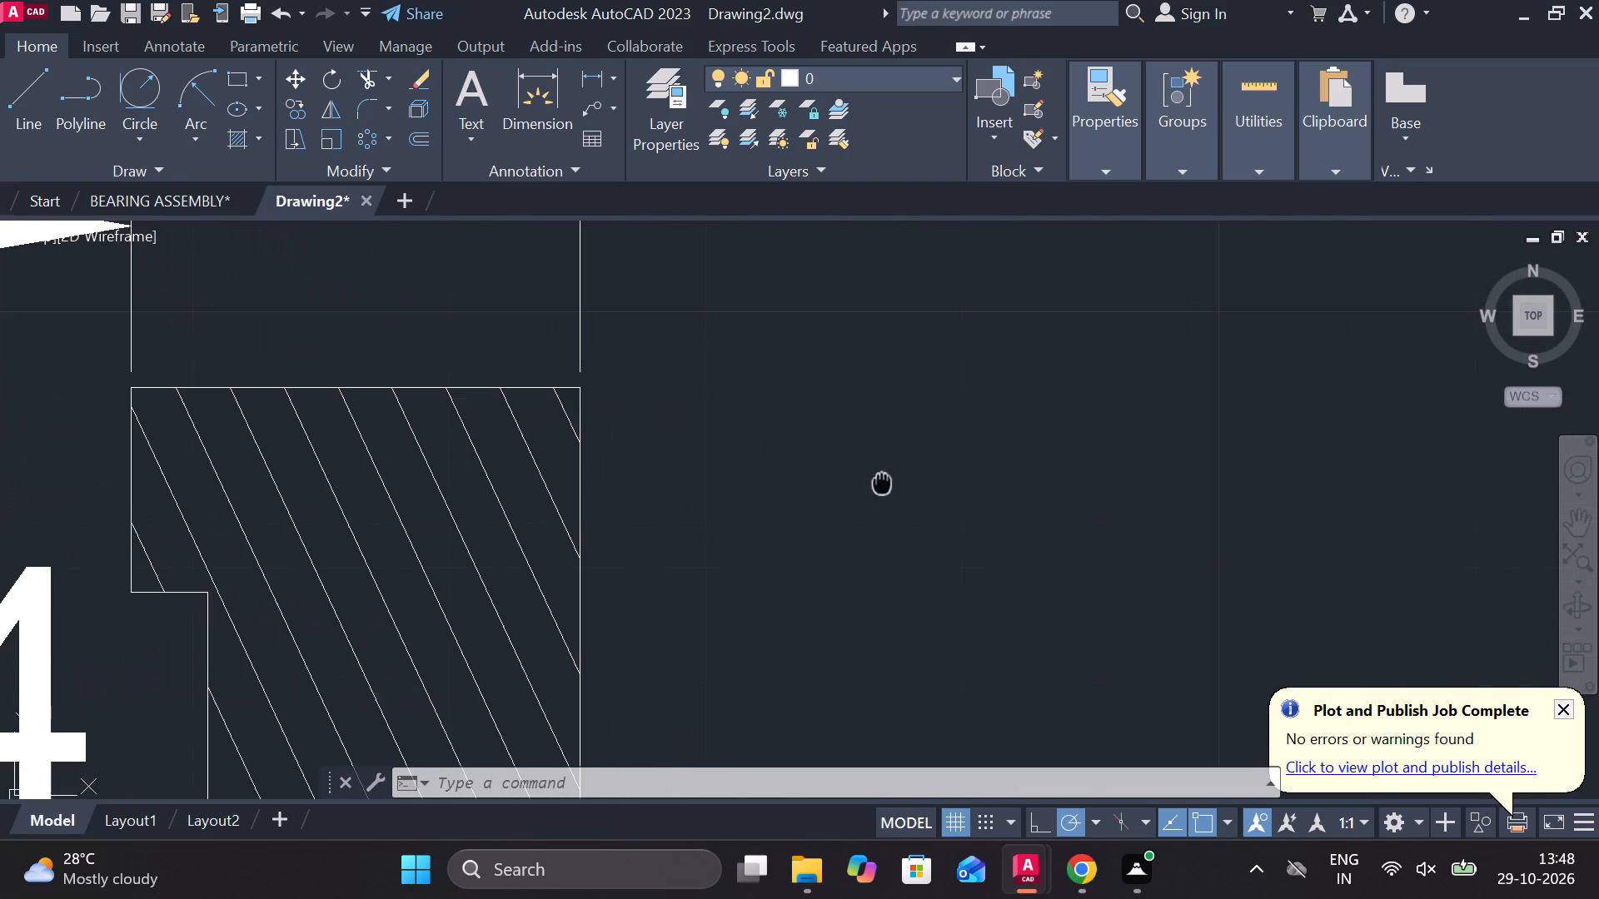
pyautogui.press('Escape')
pyautogui.write('F R')
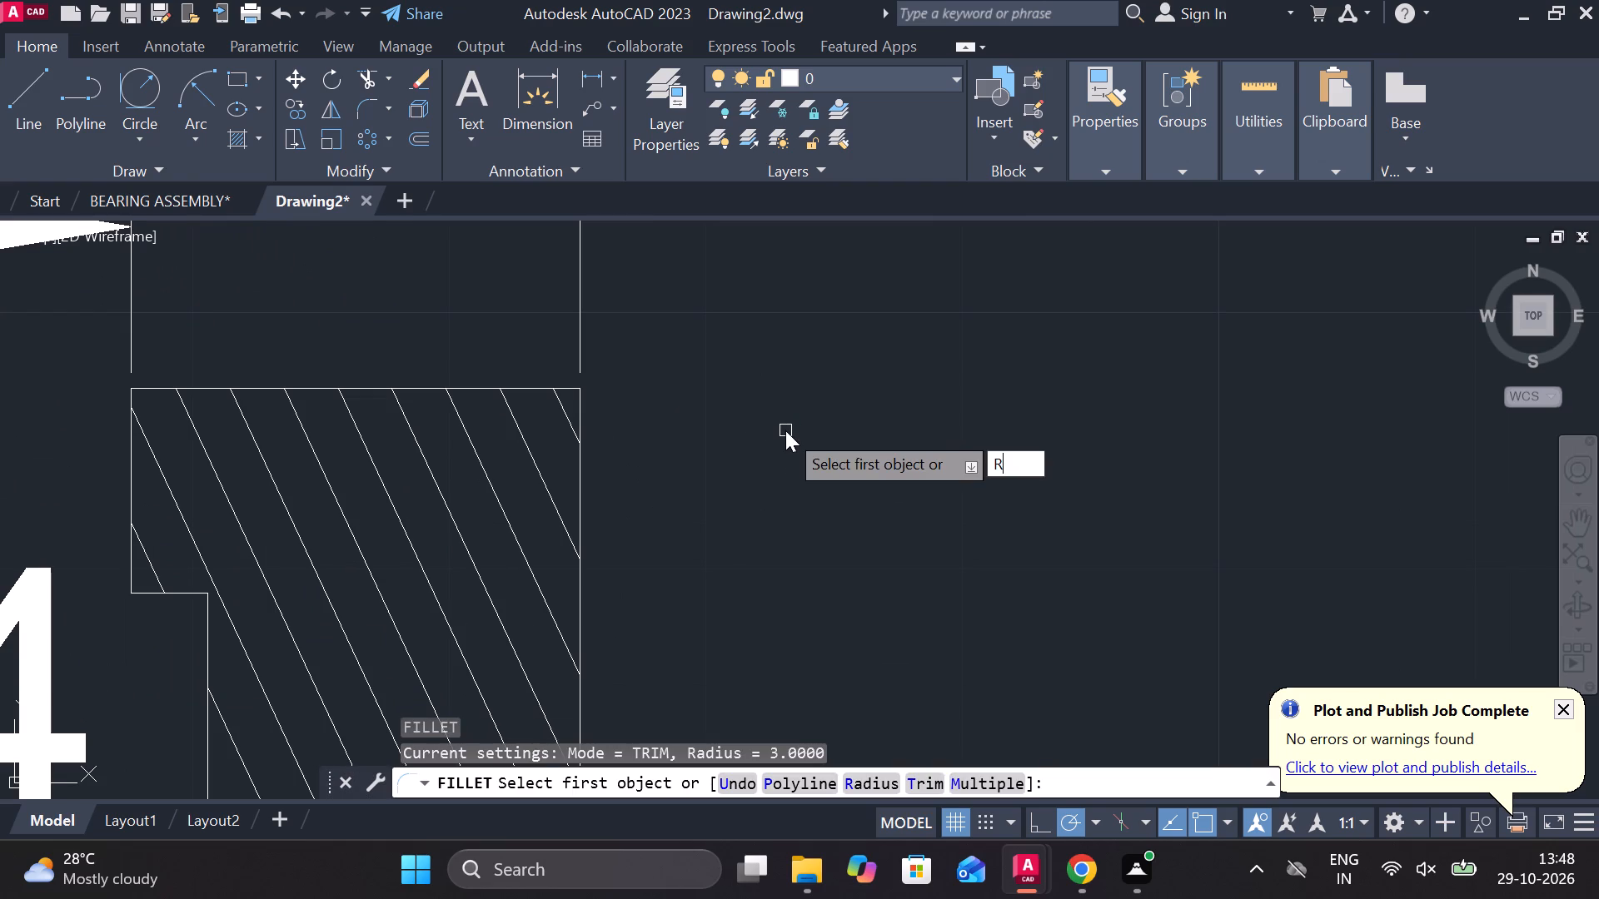
pyautogui.press('space')
pyautogui.press('space')
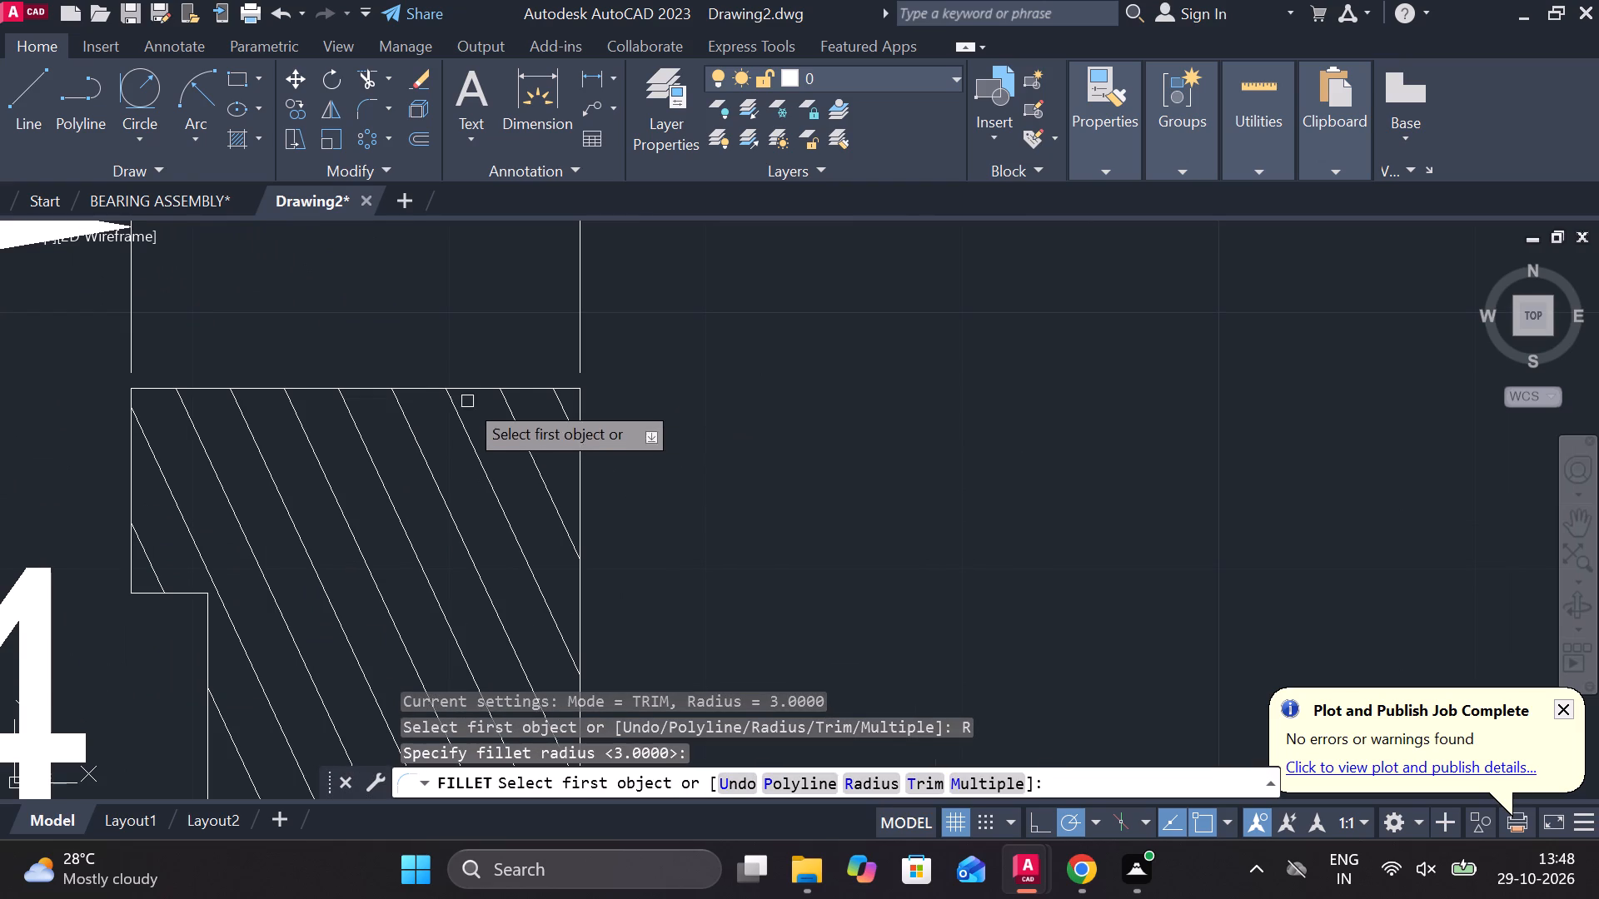
pyautogui.scroll(2, 459, 395)
pyautogui.click(740, 384)
pyautogui.click(763, 405)
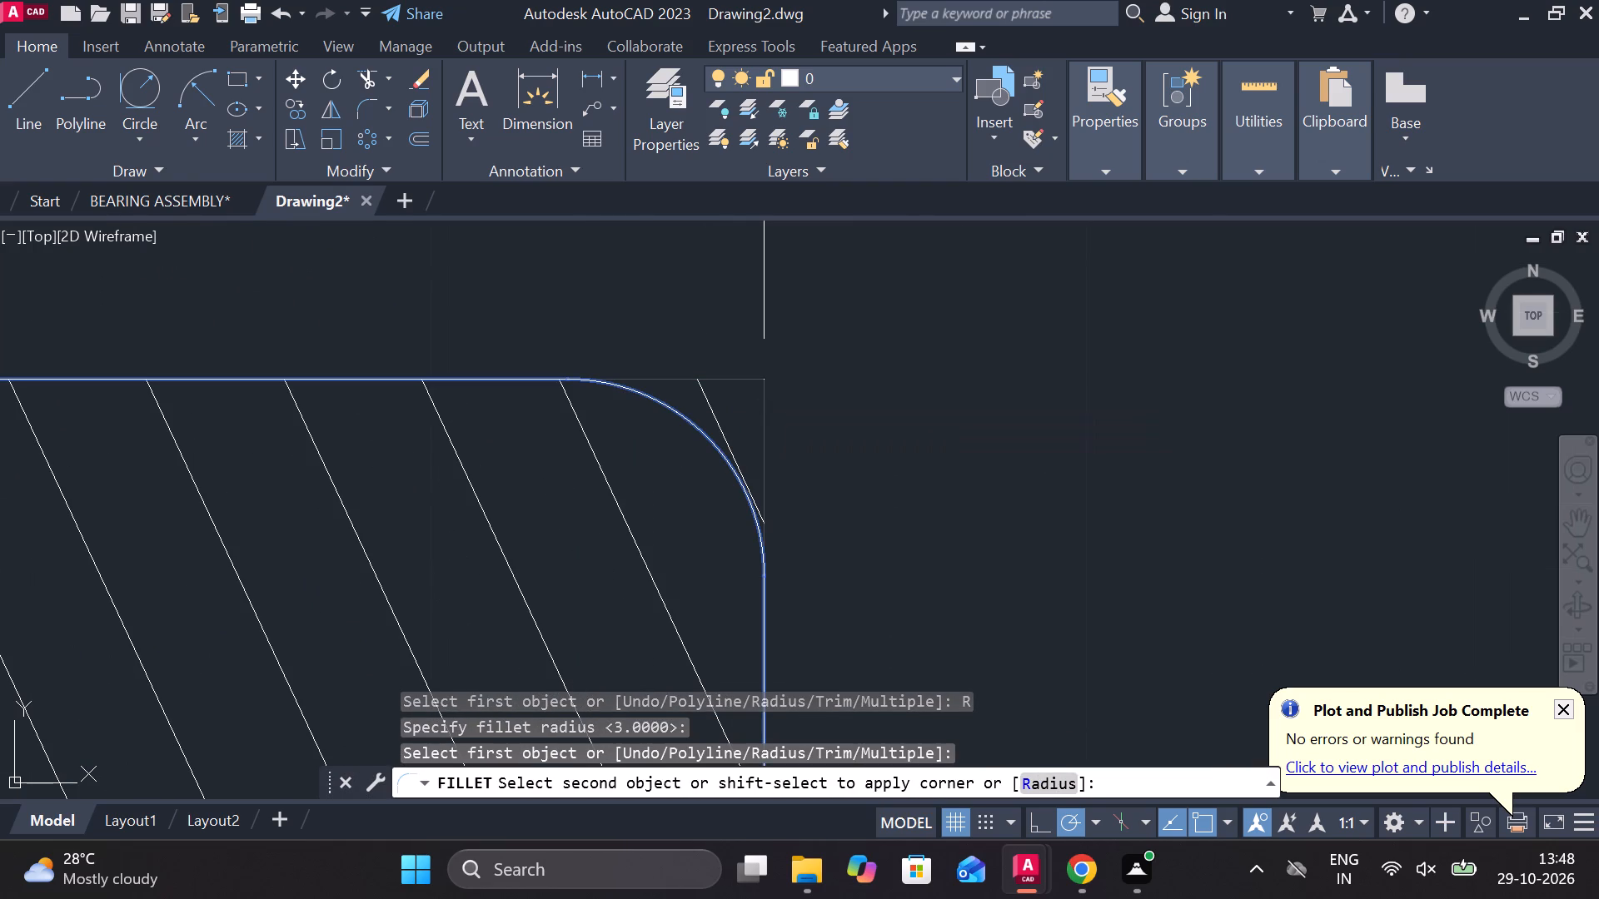
# Fillet the outer top corner of the part's left wall with the same radius of 3.
pyautogui.scroll(-4, 770, 406)
pyautogui.moveTo(447, 435); pyautogui.dragTo(879, 492, button='middle')
pyautogui.scroll(3, 680, 505)
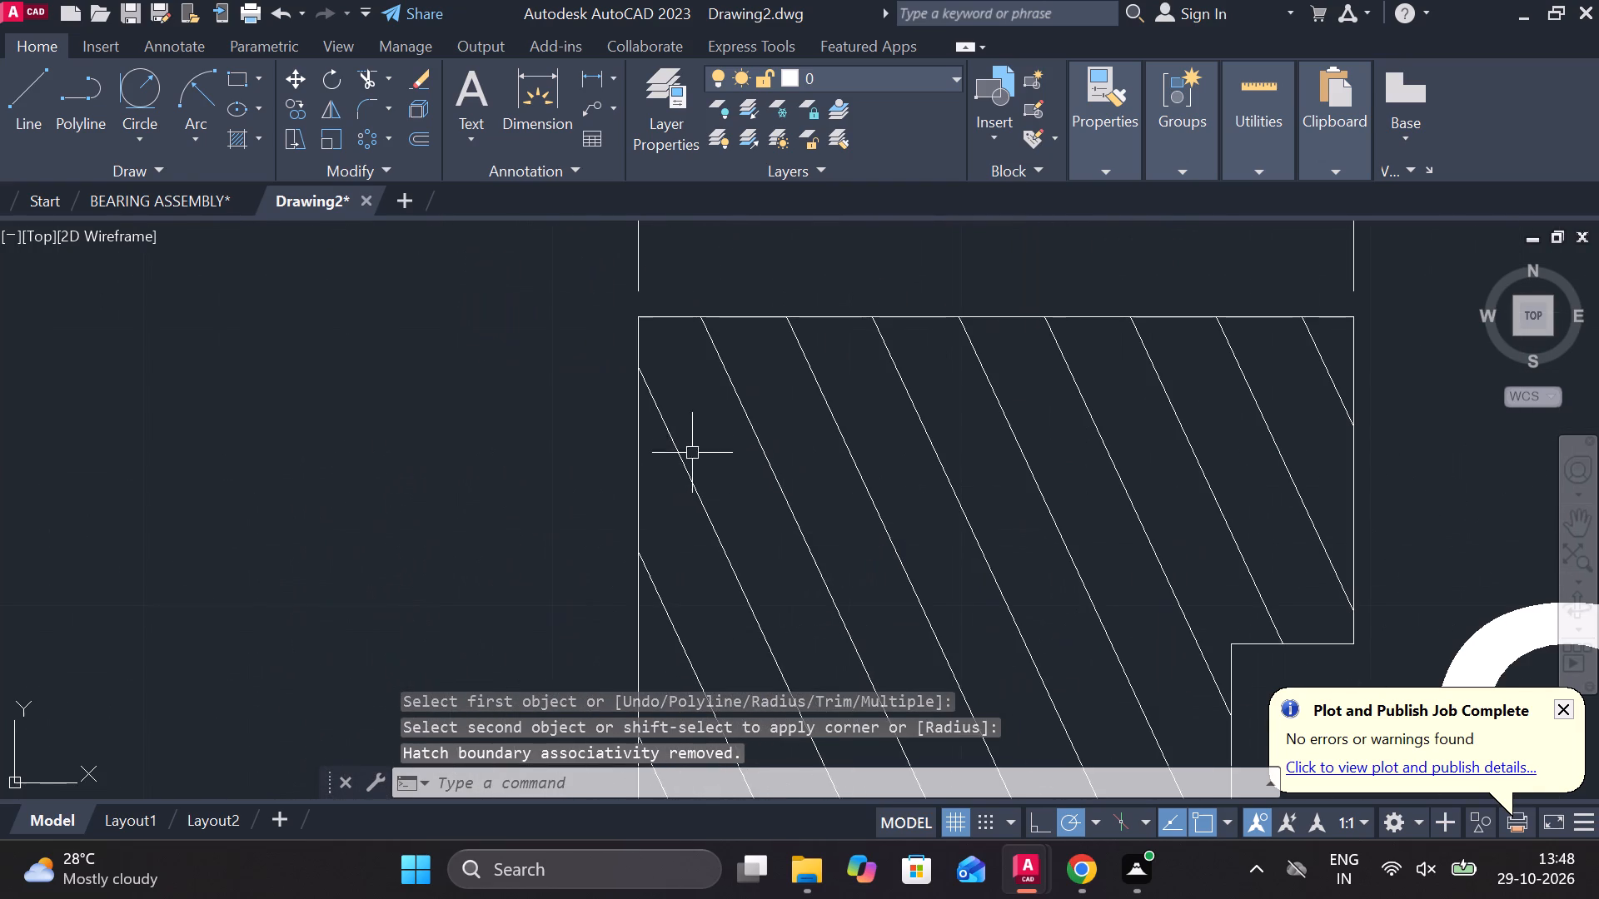
pyautogui.press('space')
pyautogui.click(660, 310)
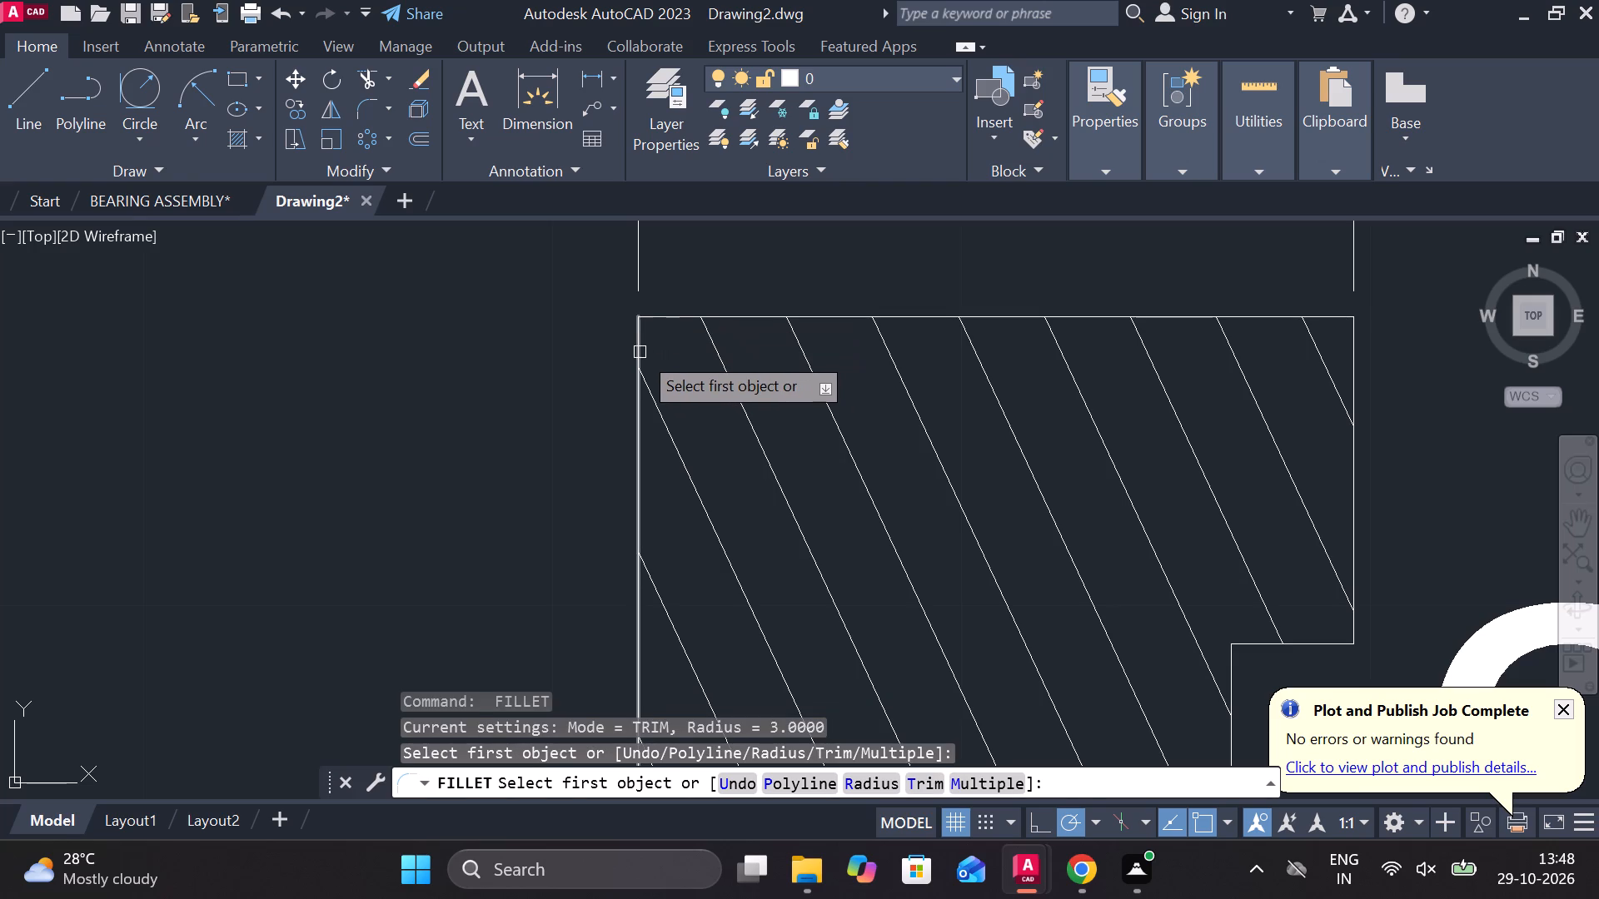
pyautogui.click(640, 352)
pyautogui.click(670, 320)
# Erase the hatch that still follows the part's square corners.
pyautogui.scroll(-2, 735, 269)
pyautogui.scroll(-2, 775, 411)
pyautogui.click(782, 438)
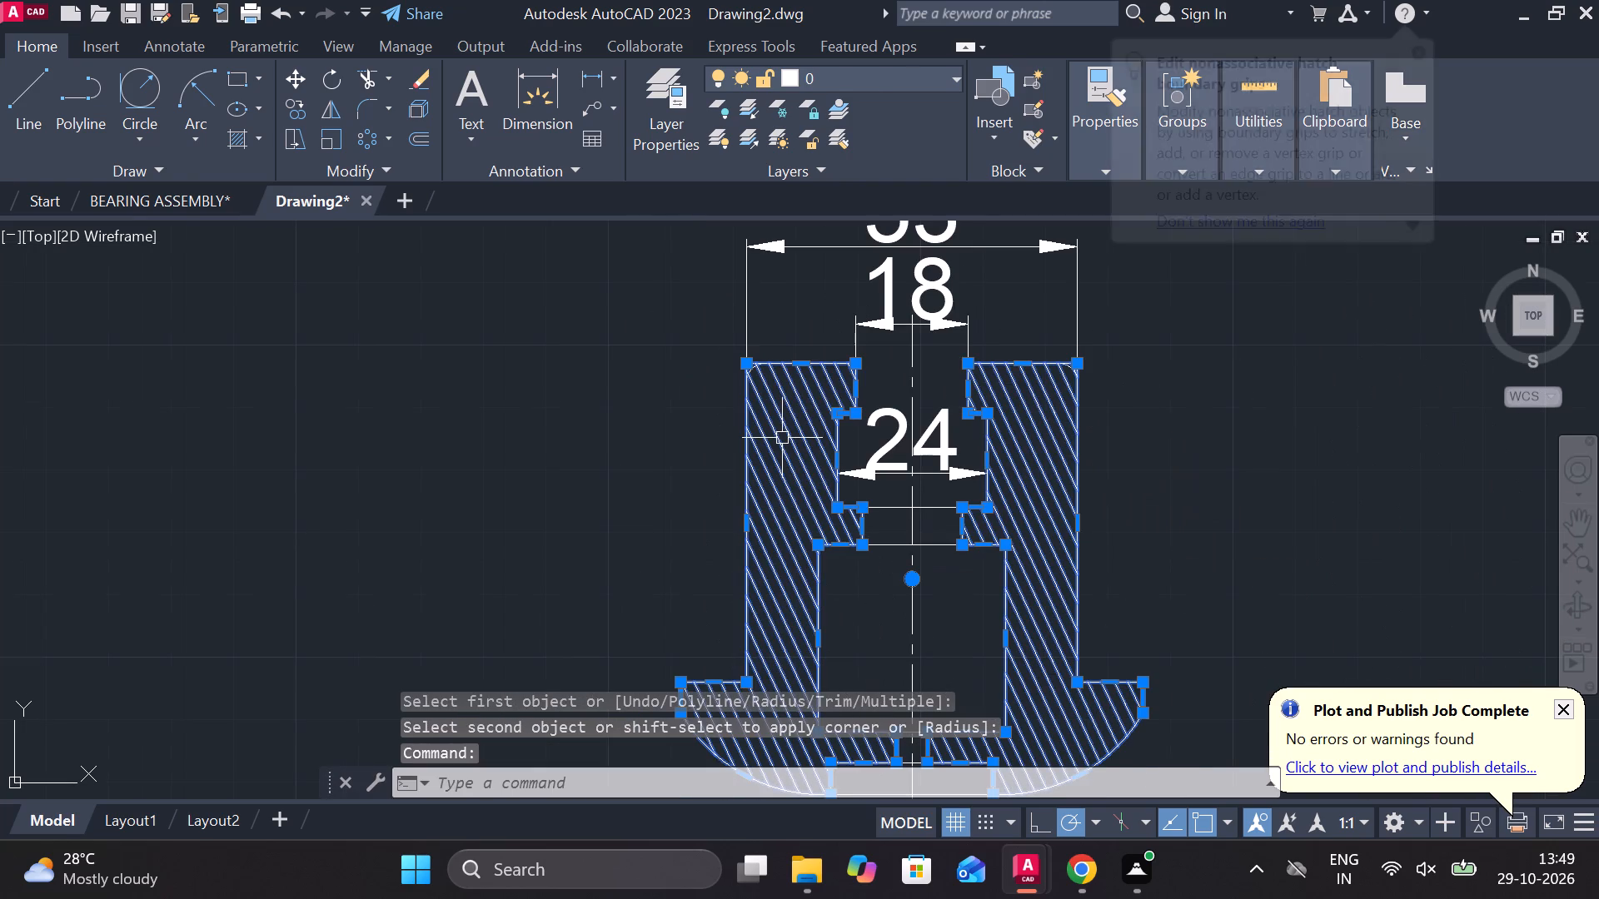
pyautogui.write('E')
pyautogui.press('space')
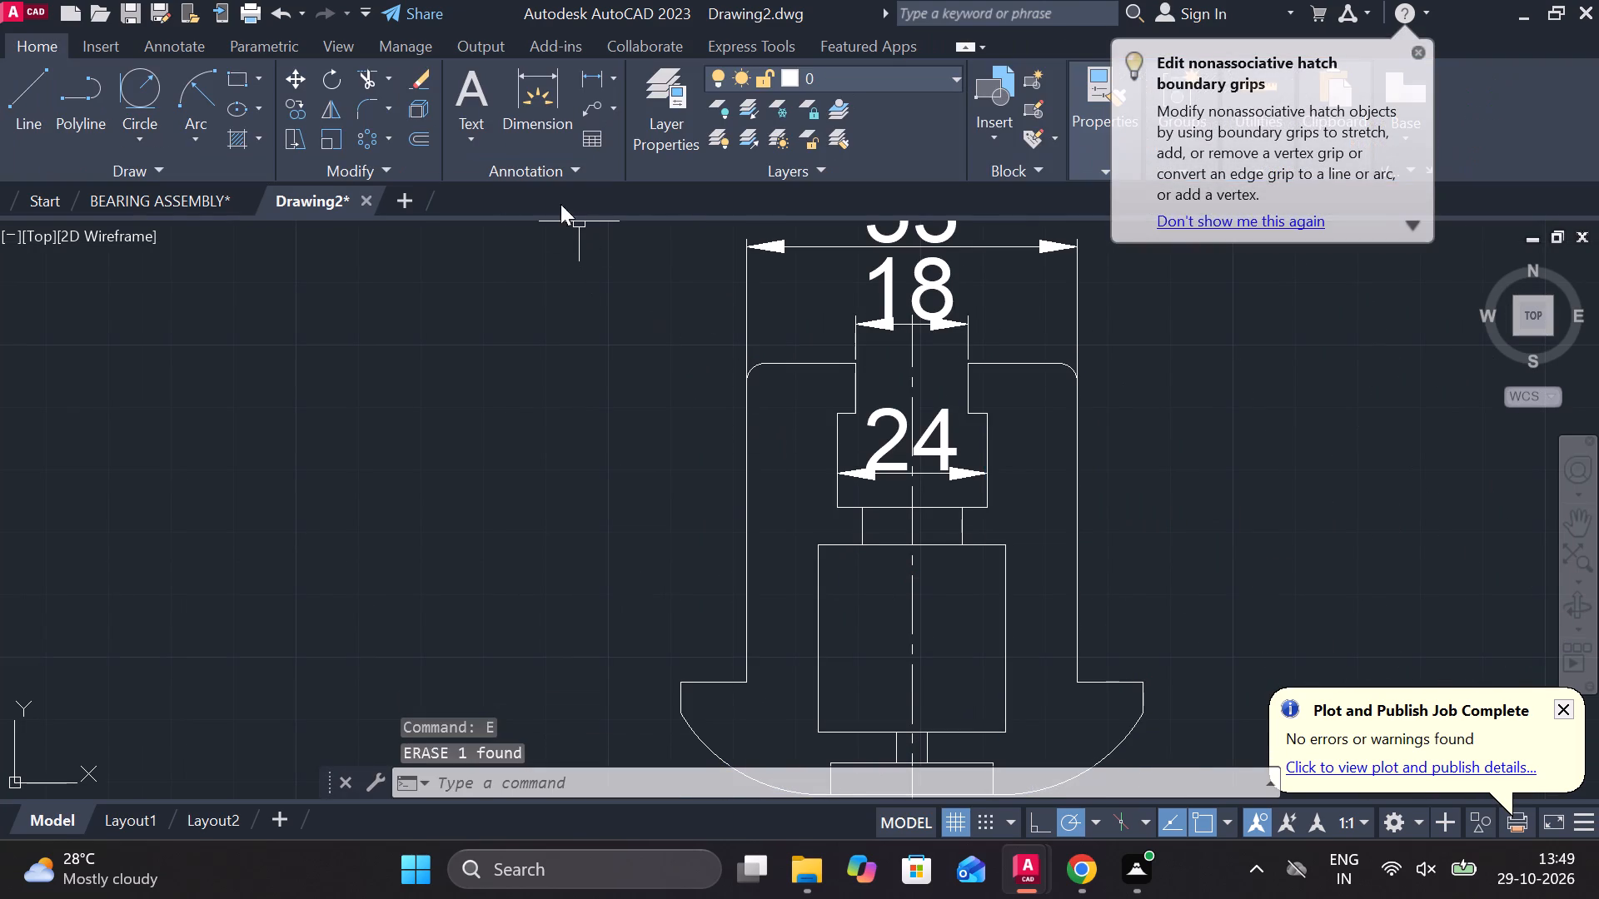
# Hatch both halves of the part's sectioned wall again within the rounded outline, at angle 199 and scale 0.3.
pyautogui.click(232, 140)
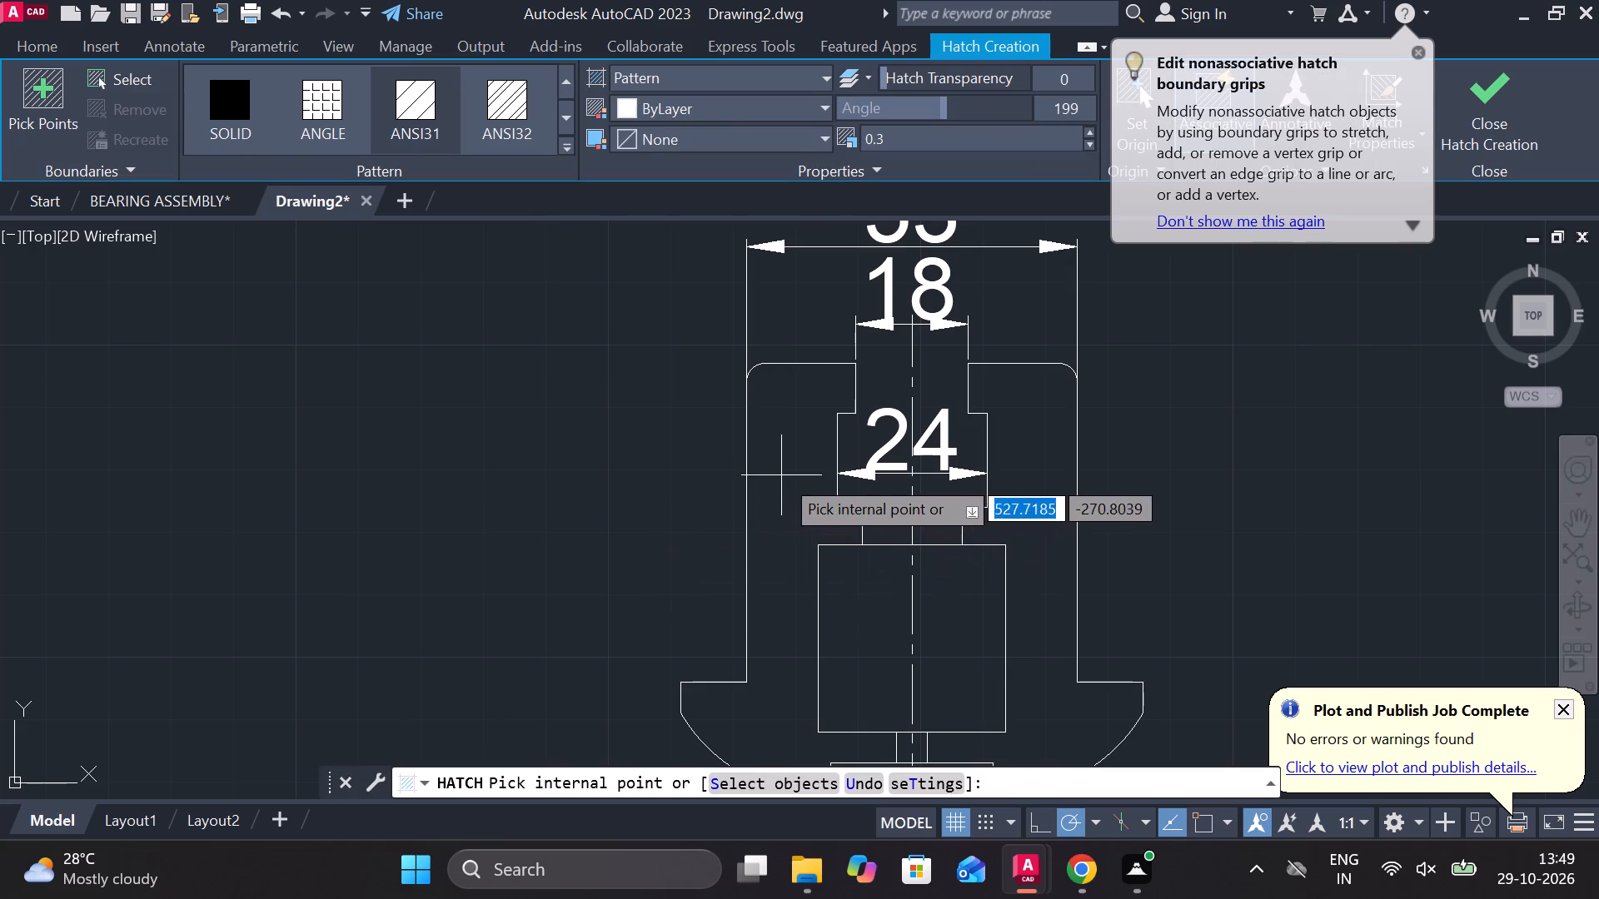
pyautogui.click(781, 475)
pyautogui.click(1029, 439)
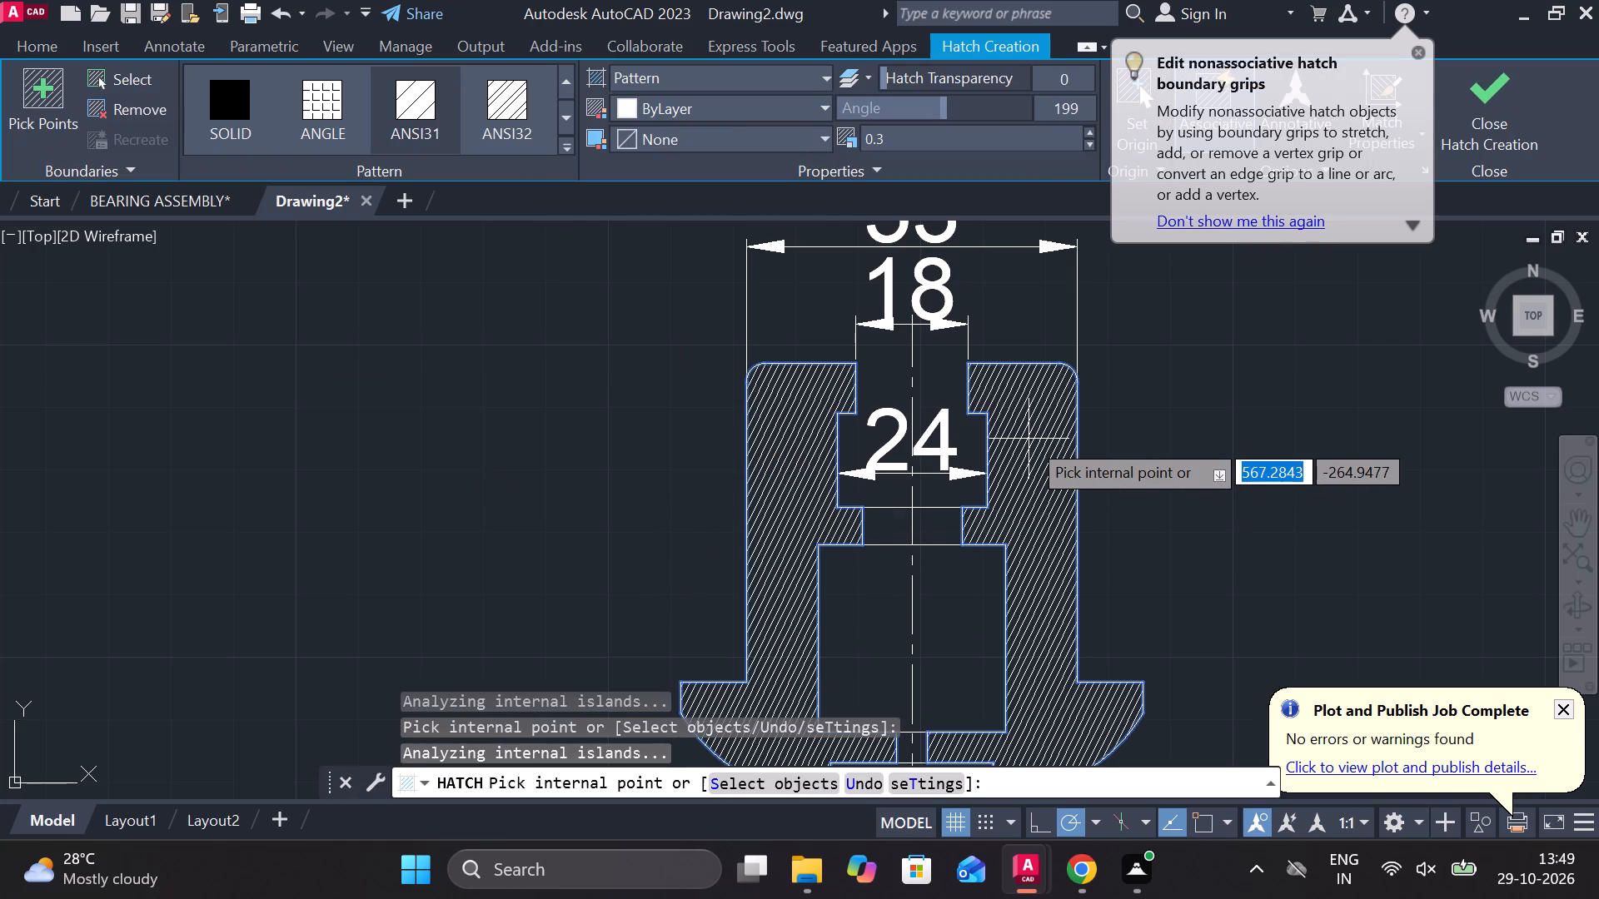
pyautogui.click(1487, 133)
# Copy the whole part with its hatch, centreline and dimensions to below and left of its earlier undimensioned copy near the origin.
pyautogui.scroll(-2, 1113, 438)
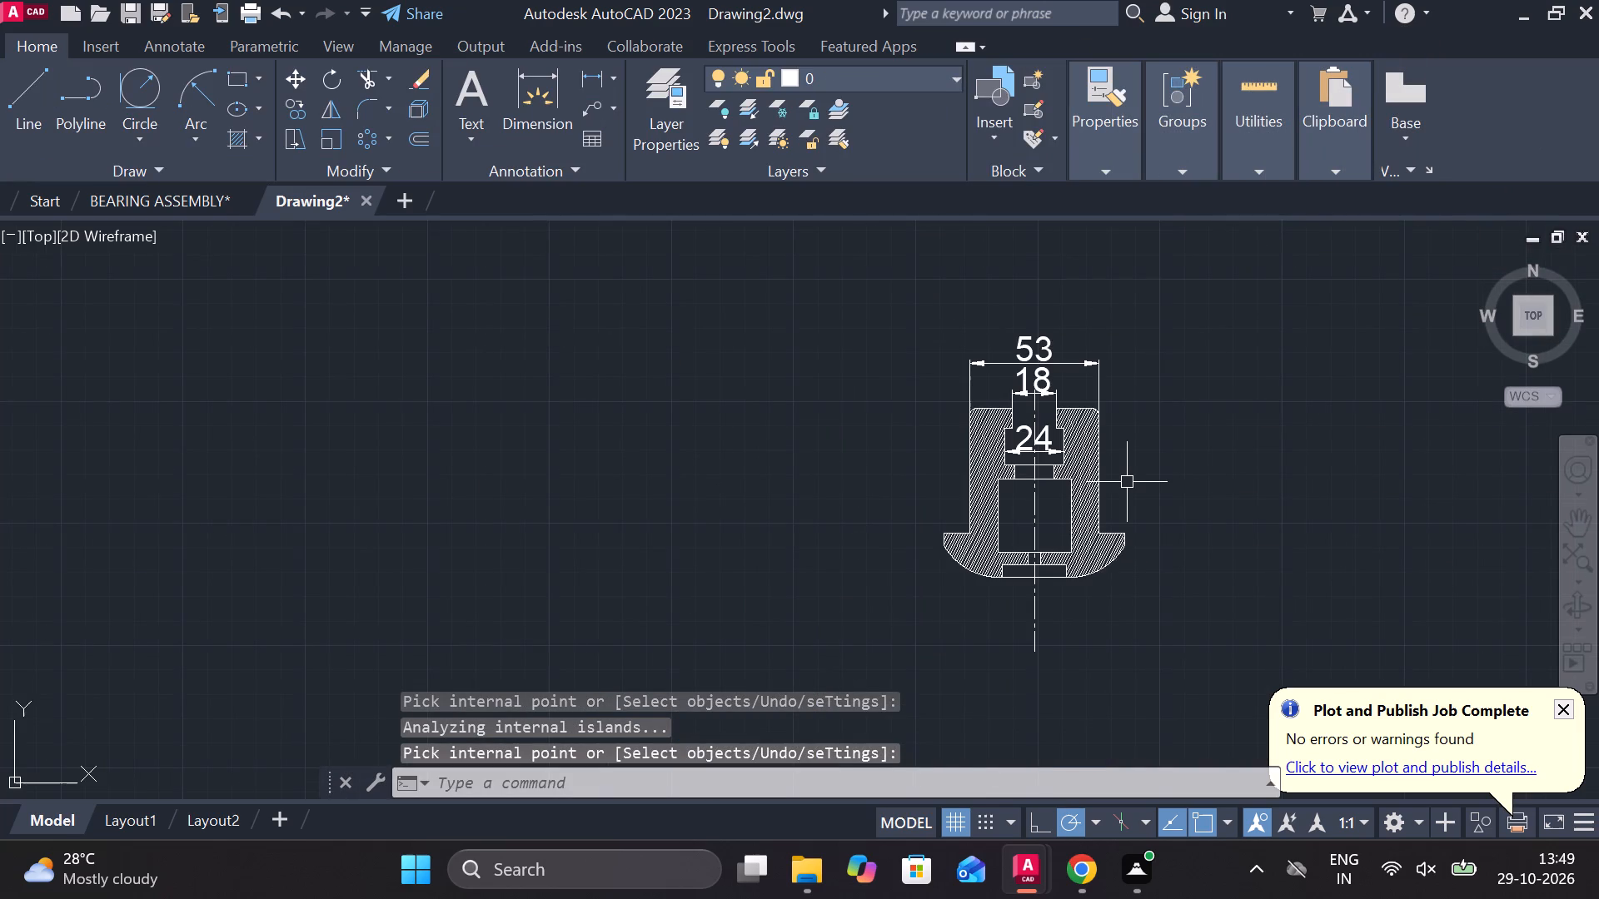
pyautogui.click(1153, 613)
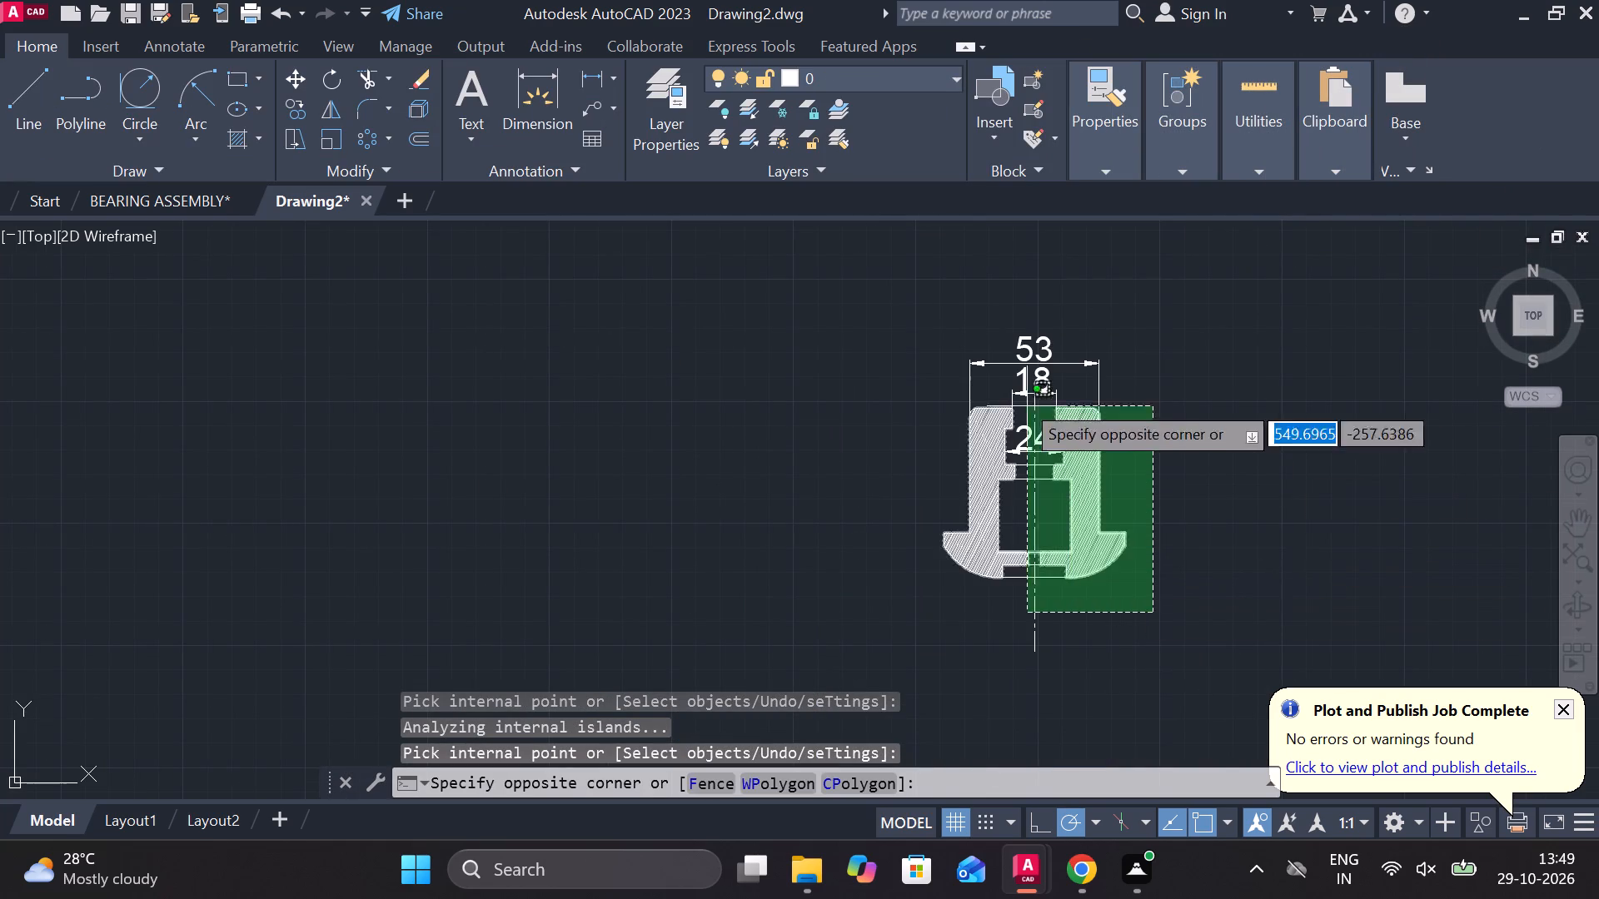
pyautogui.click(874, 302)
pyautogui.write('CO')
pyautogui.press('Return')
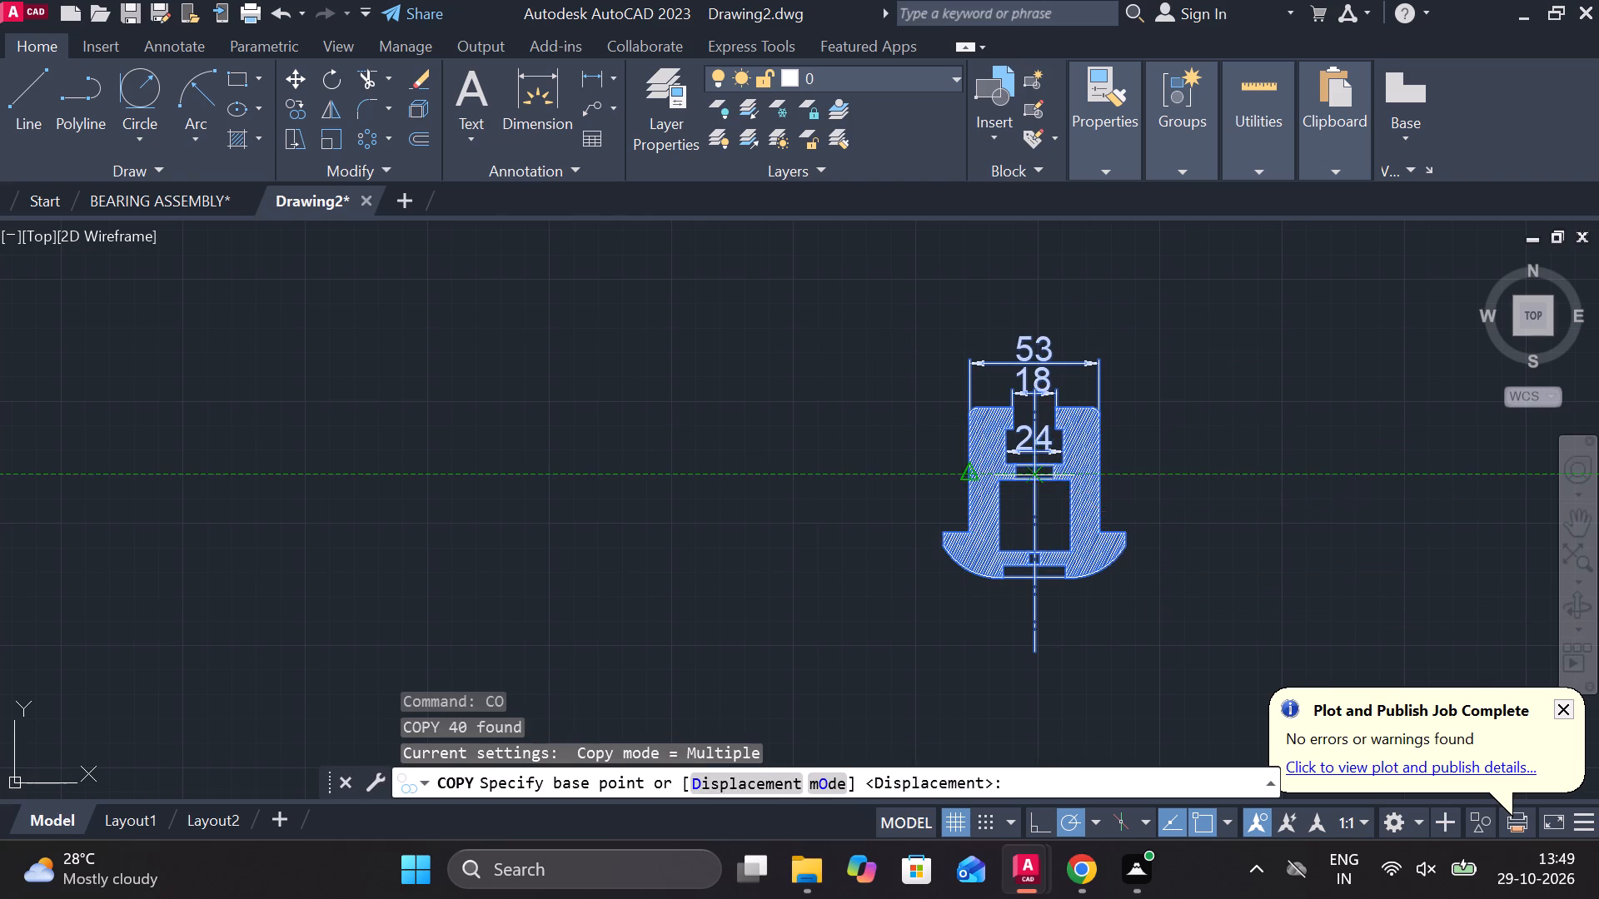
pyautogui.click(1234, 475)
pyautogui.scroll(-3, 1234, 475)
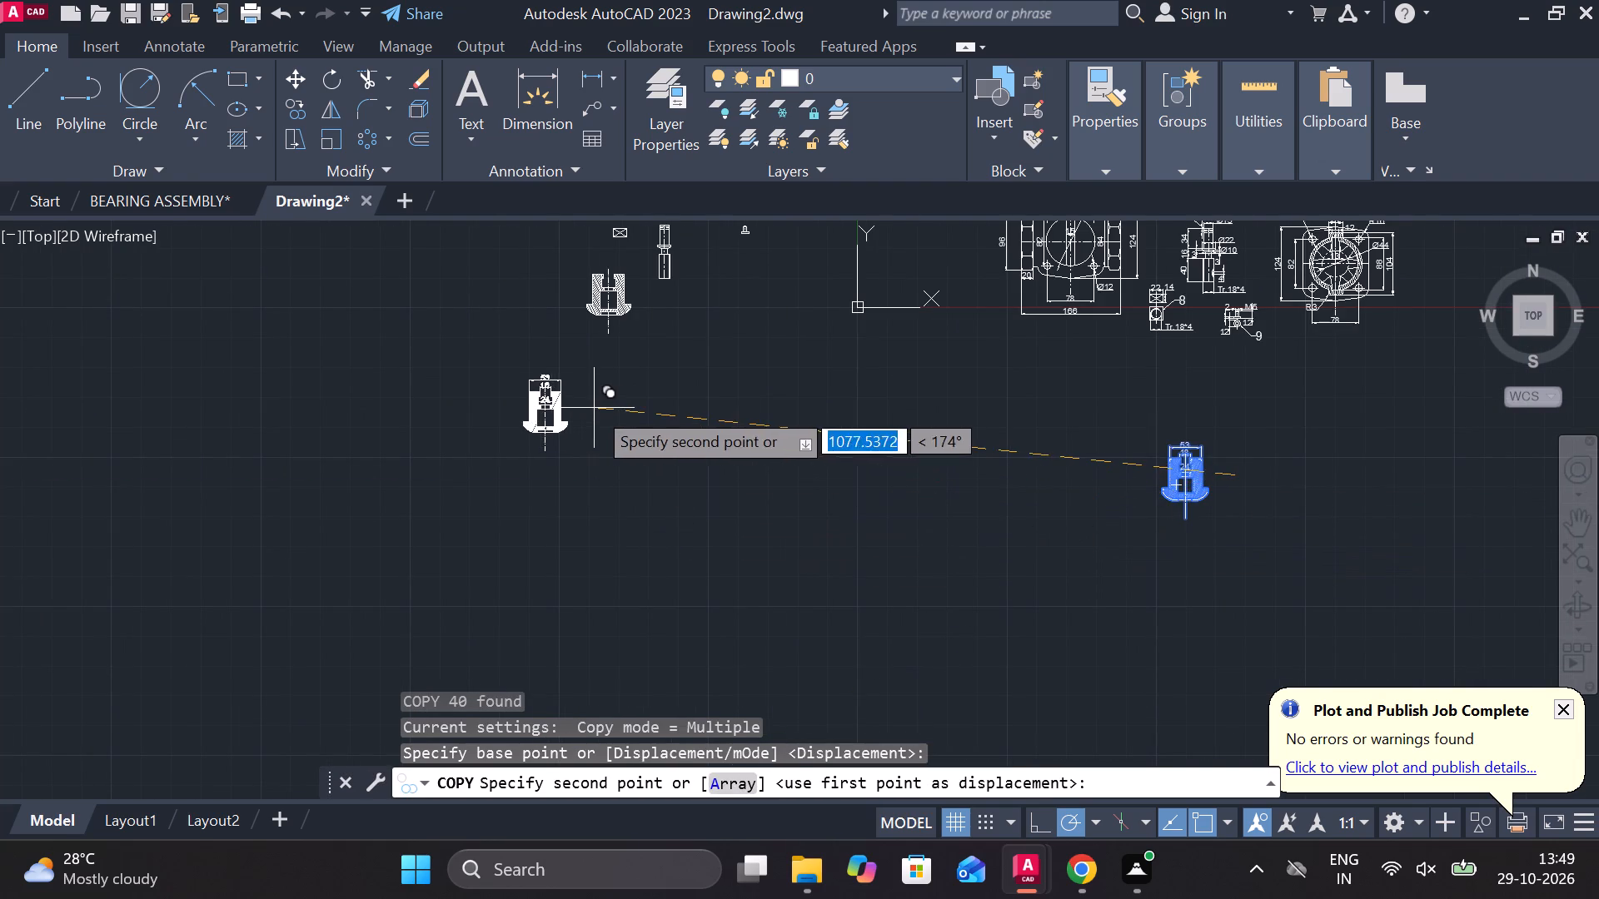
pyautogui.click(594, 408)
pyautogui.press('Escape')
# Erase the outdated square-cornered, undimensioned copy of the flanged part near the origin, including its hatch and centreline.
pyautogui.scroll(2, 600, 341)
pyautogui.moveTo(622, 345); pyautogui.dragTo(677, 524, button='middle')
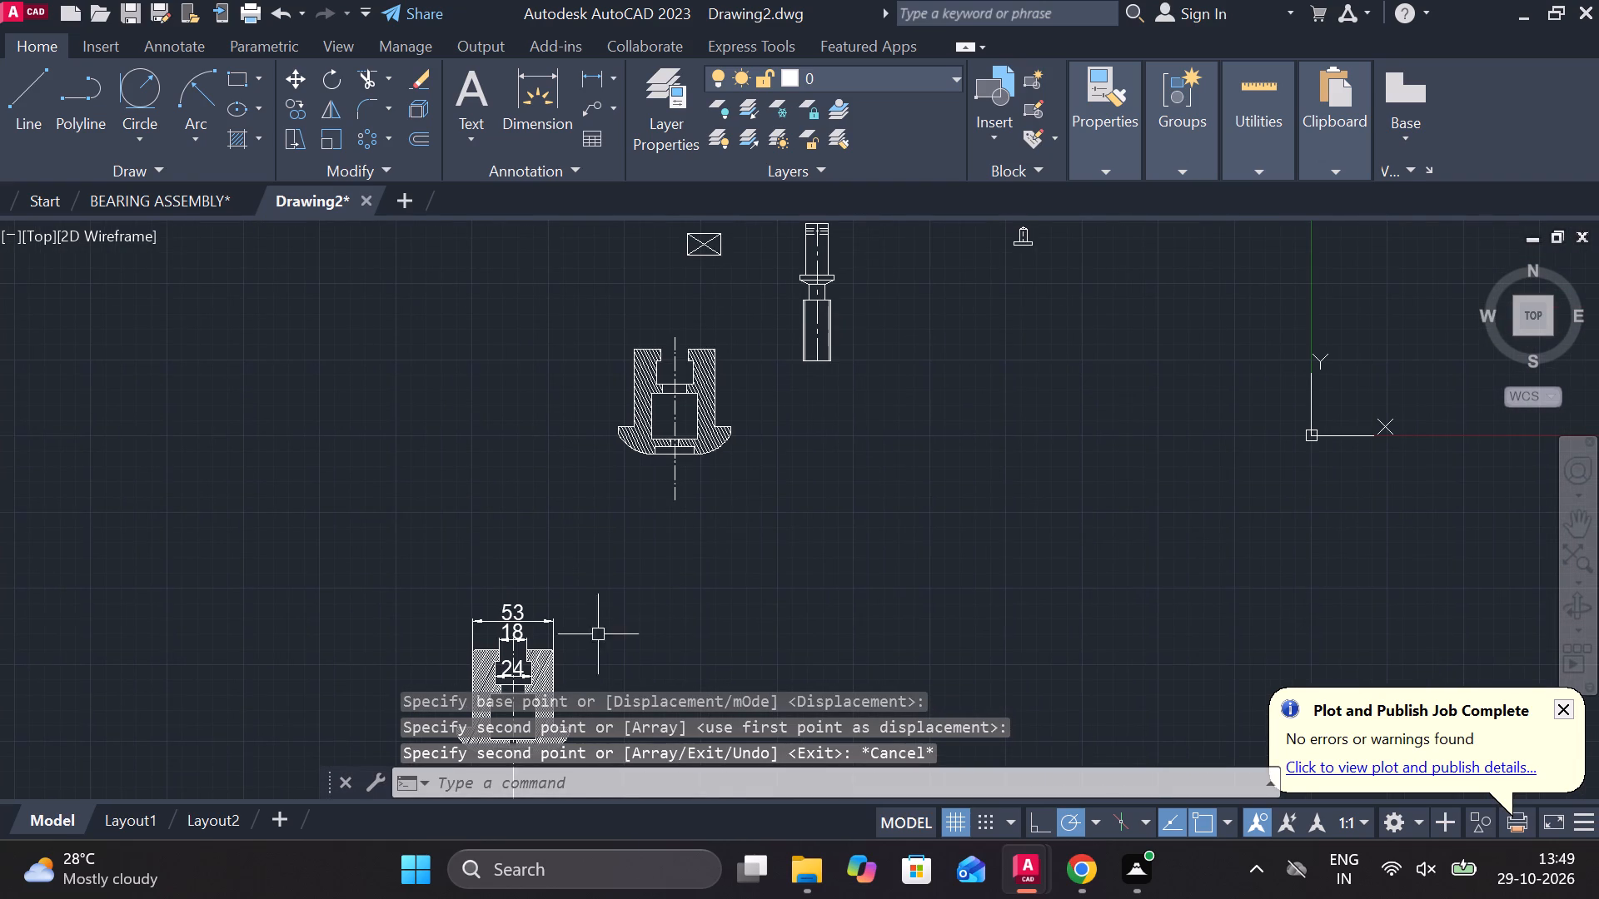
pyautogui.moveTo(760, 583); pyautogui.dragTo(740, 544)
pyautogui.click(609, 319)
pyautogui.write('E')
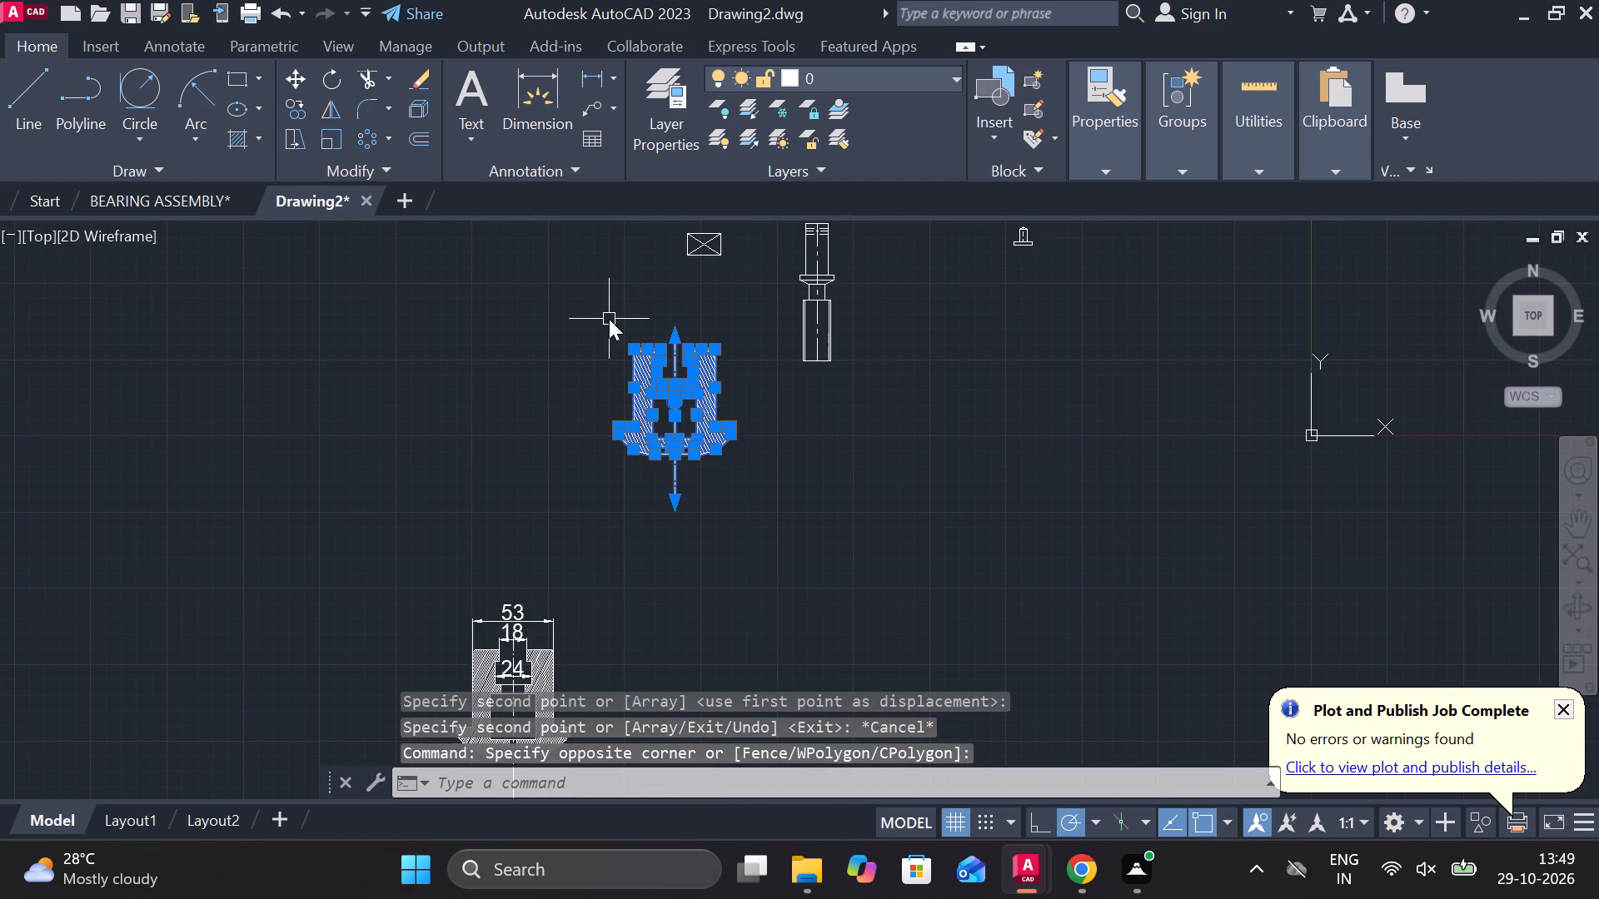
pyautogui.press('space')
# Erase the 53, 18 and 24 width dimensions from the new filleted copy of the part.
pyautogui.click(508, 613)
pyautogui.scroll(2, 520, 628)
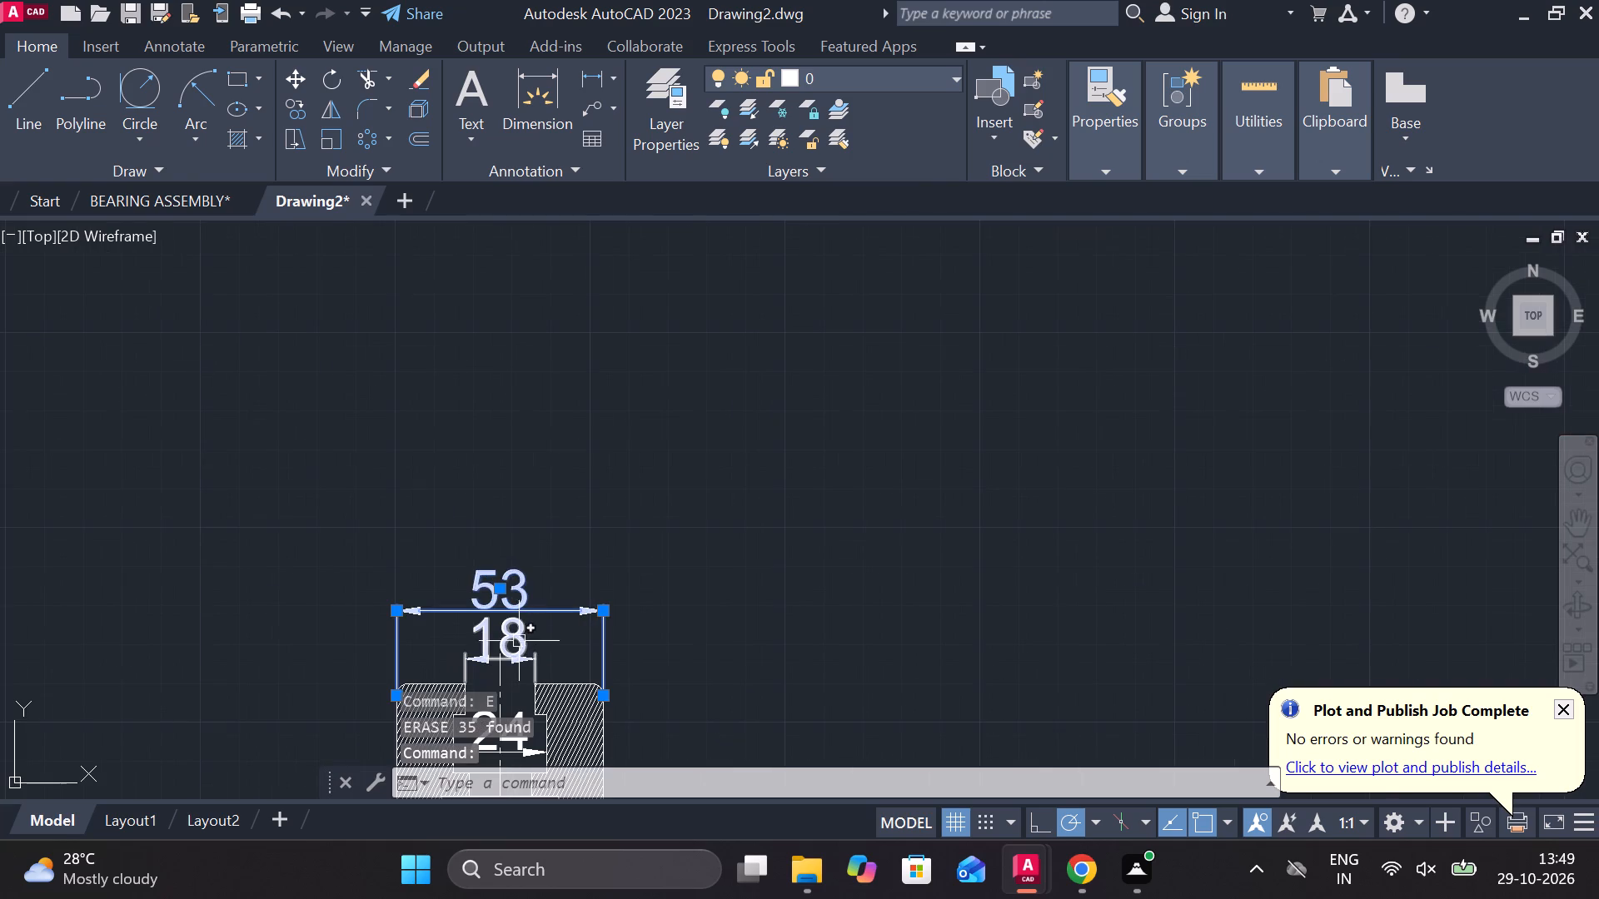
pyautogui.click(519, 651)
pyautogui.write('E')
pyautogui.press('space')
pyautogui.moveTo(716, 618); pyautogui.dragTo(715, 619, button='middle')
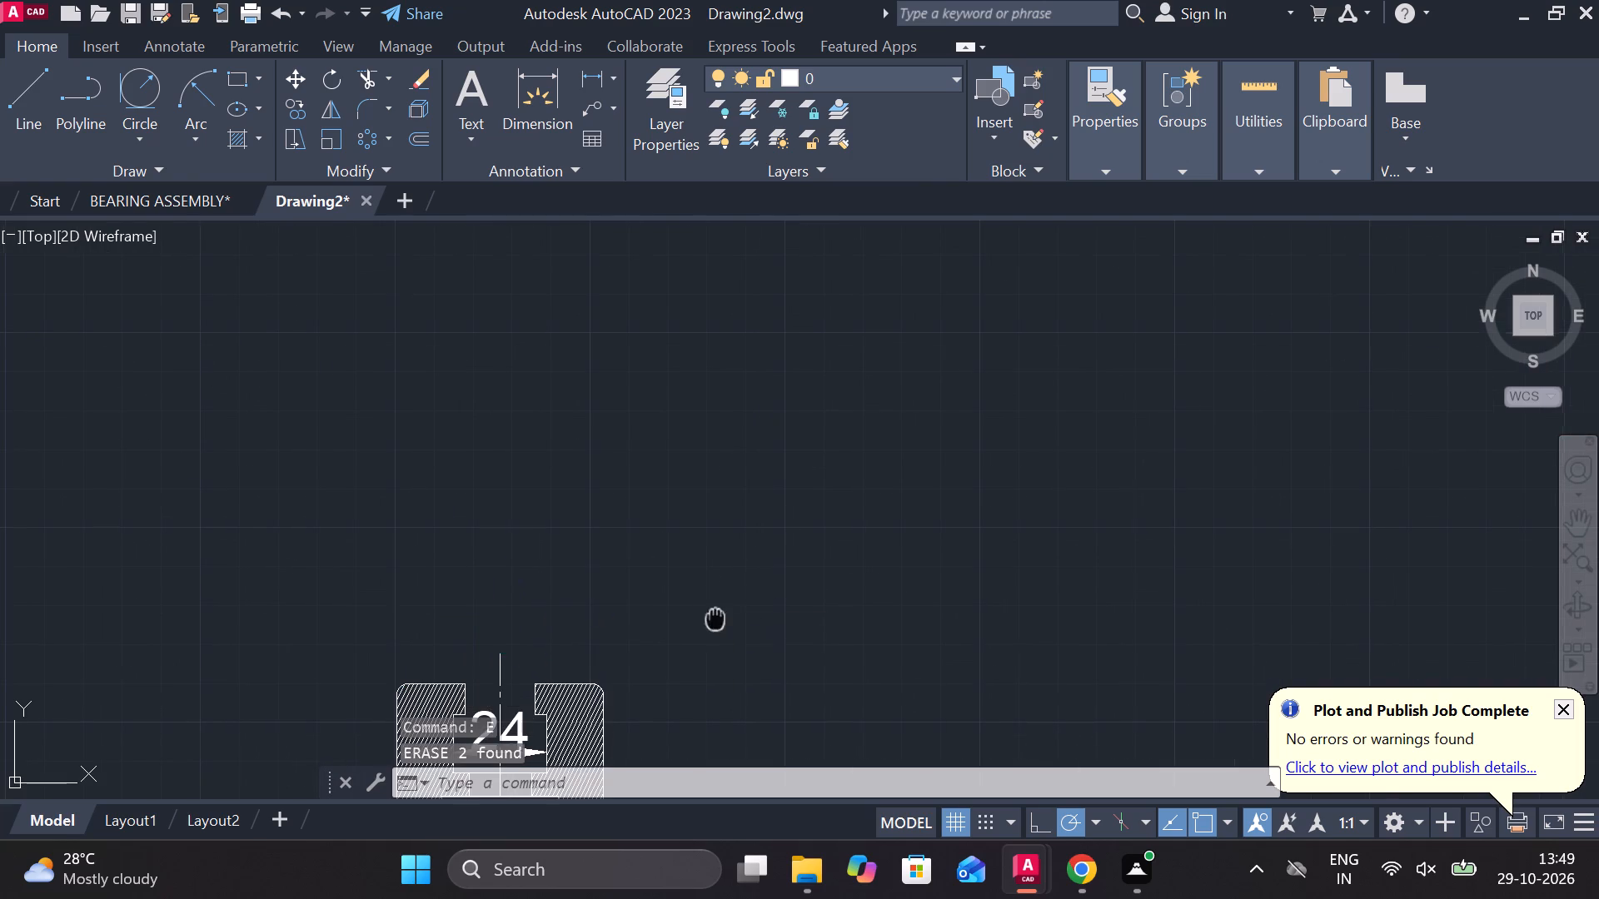
pyautogui.moveTo(715, 619); pyautogui.dragTo(757, 469, button='middle')
pyautogui.click(567, 586)
pyautogui.press('e')
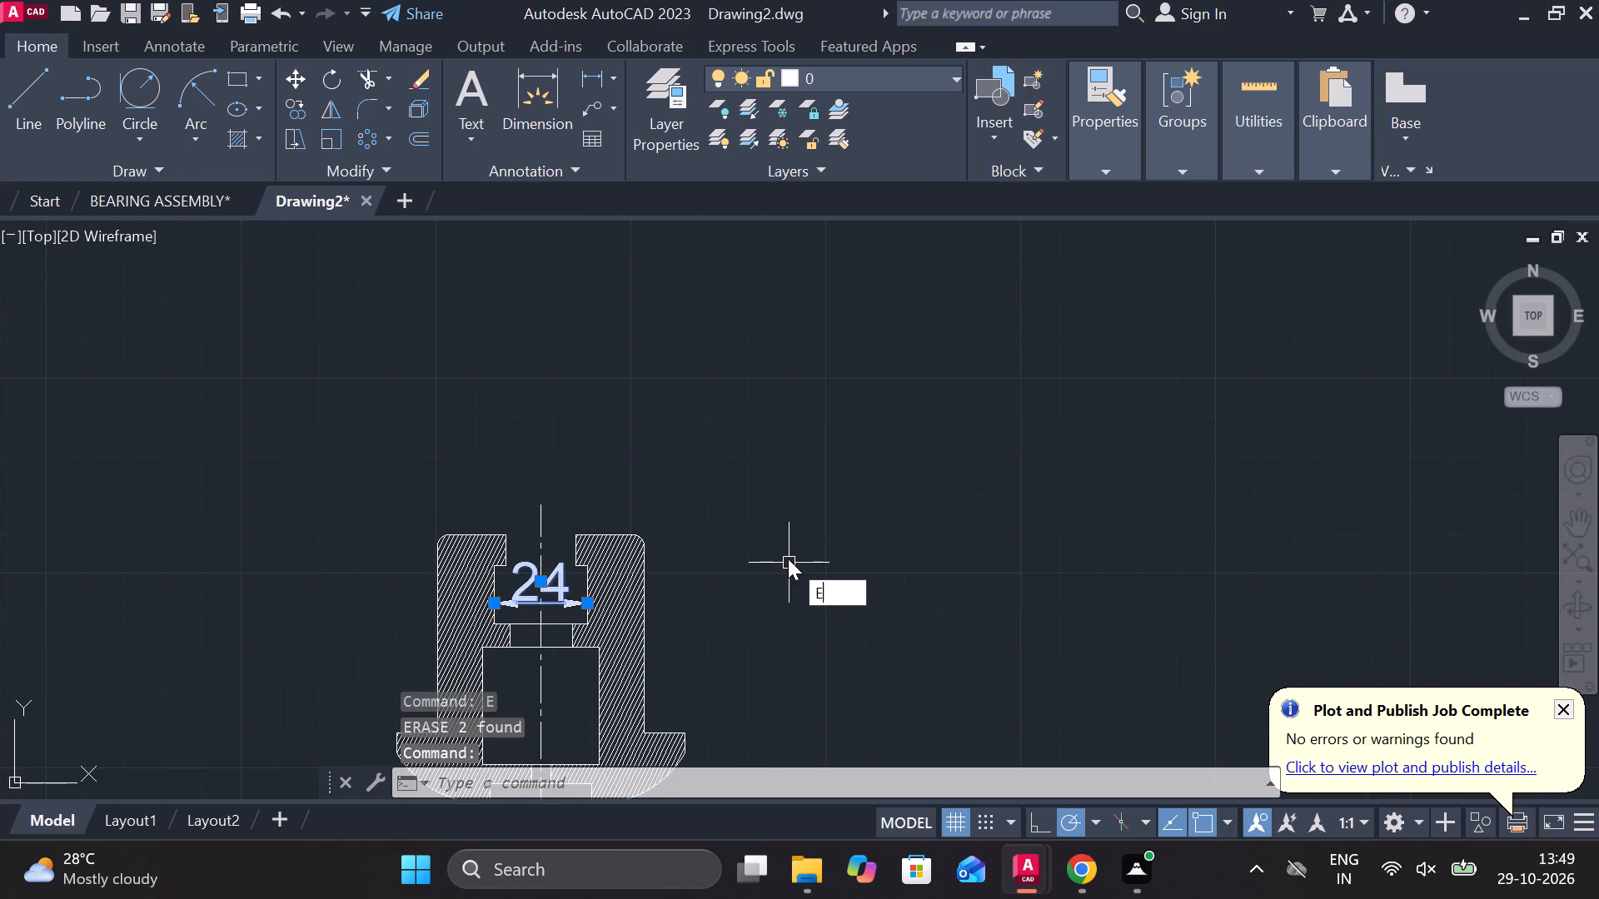
pyautogui.press('space')
# Set the hatch scale of the undimensioned filleted copy to 0.5.
pyautogui.scroll(-2, 788, 559)
pyautogui.scroll(4, 656, 630)
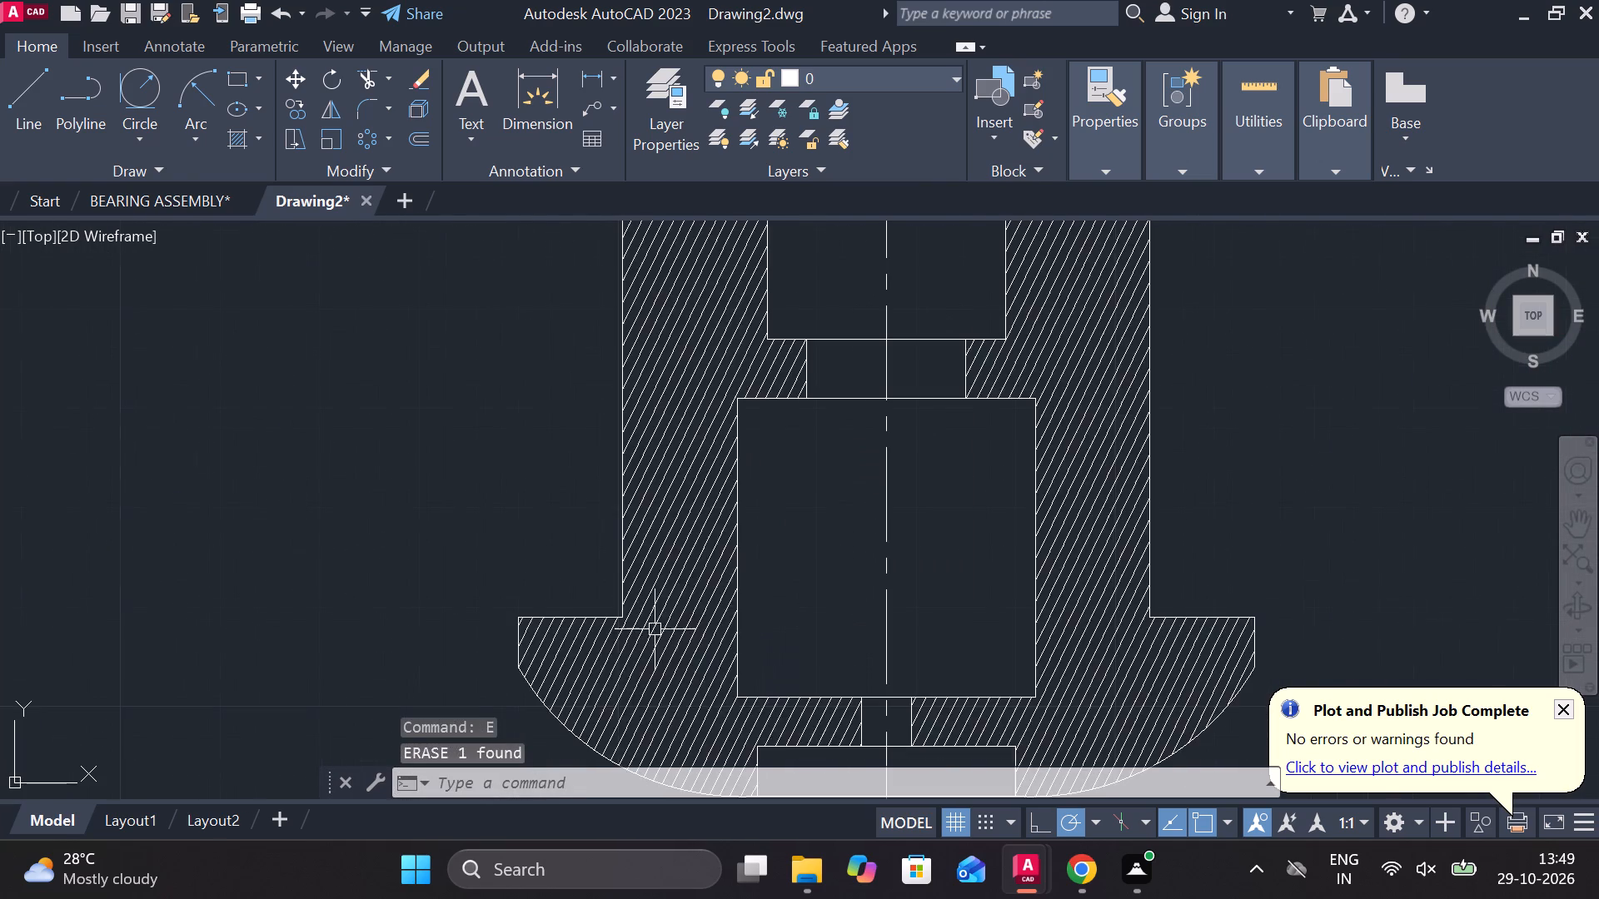
pyautogui.click(701, 550)
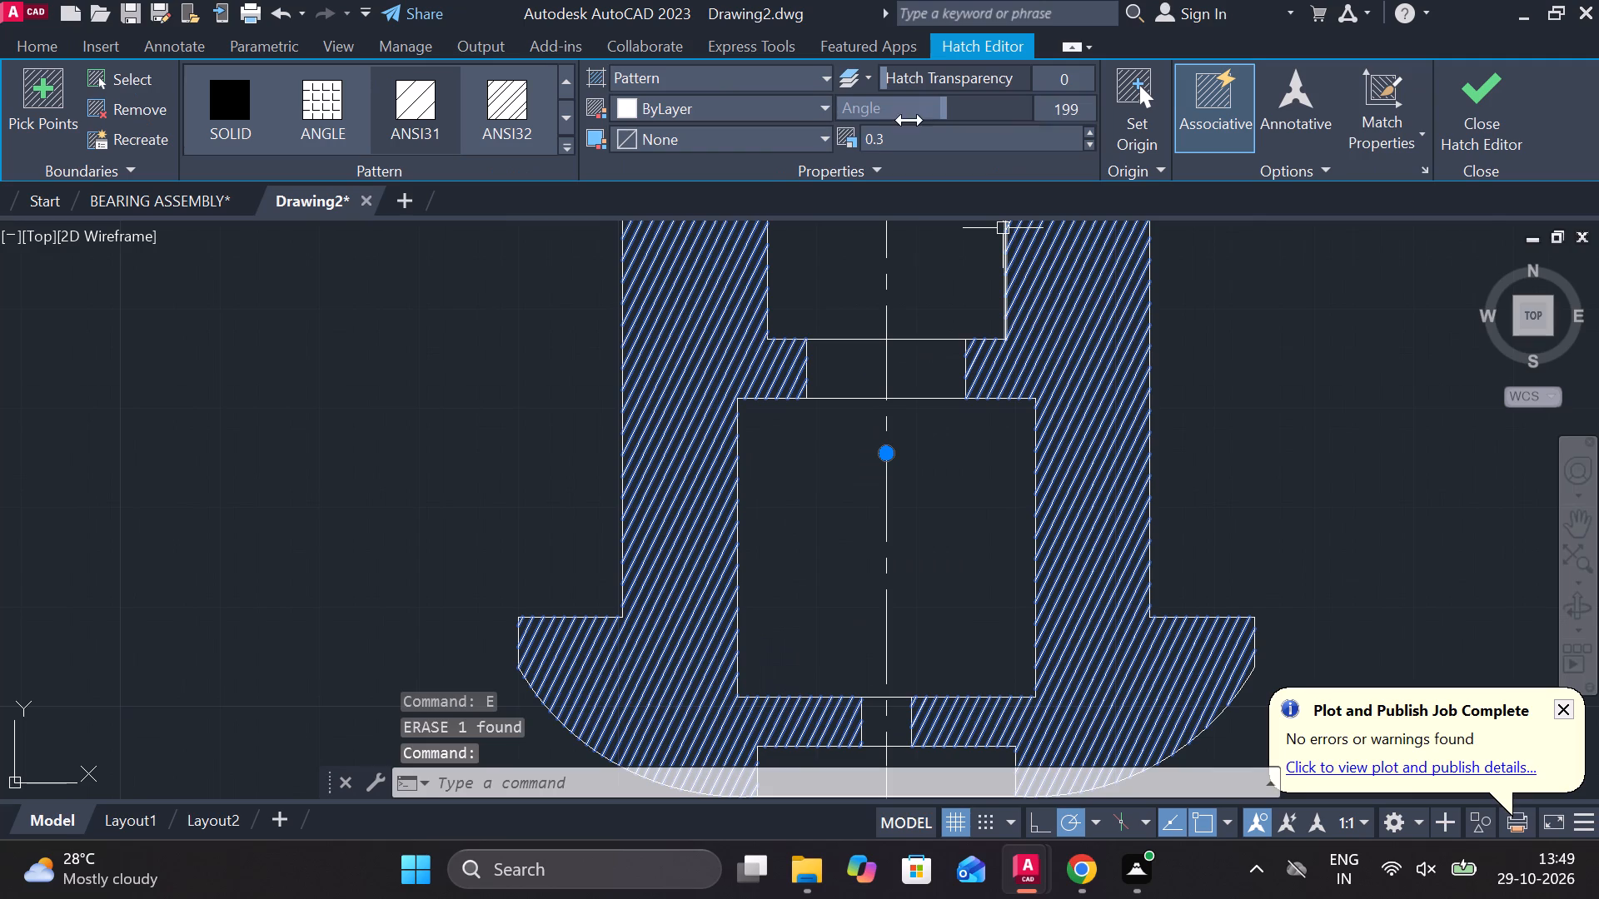
pyautogui.moveTo(894, 138); pyautogui.dragTo(914, 138)
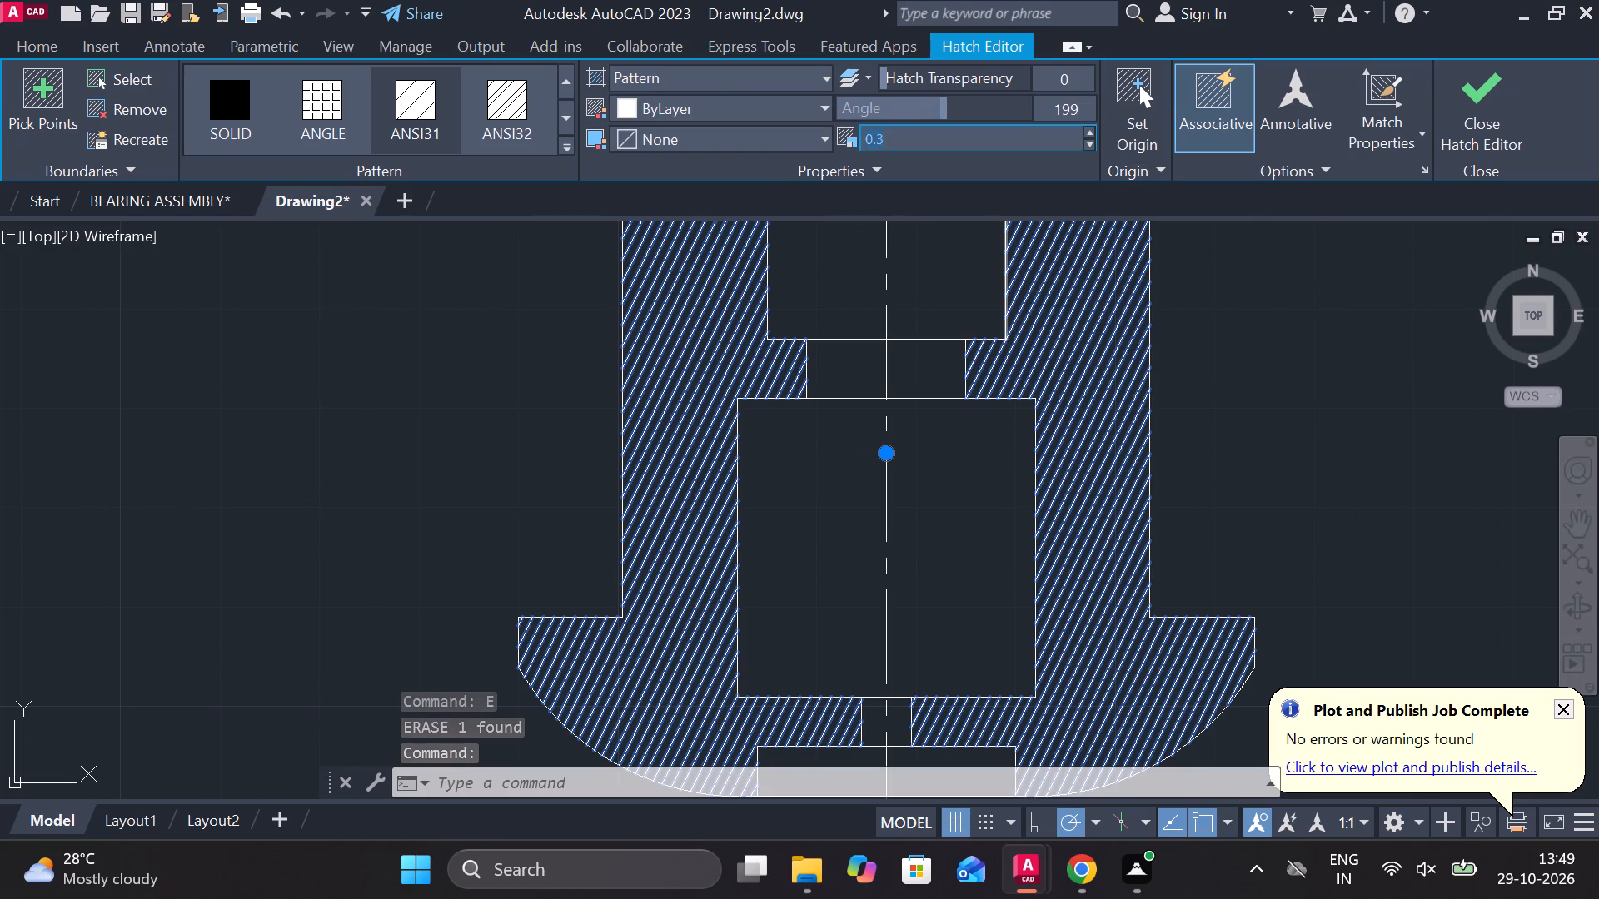
pyautogui.click(914, 138)
pyautogui.click(914, 138)
pyautogui.moveTo(914, 138); pyautogui.dragTo(854, 144)
pyautogui.write('.5')
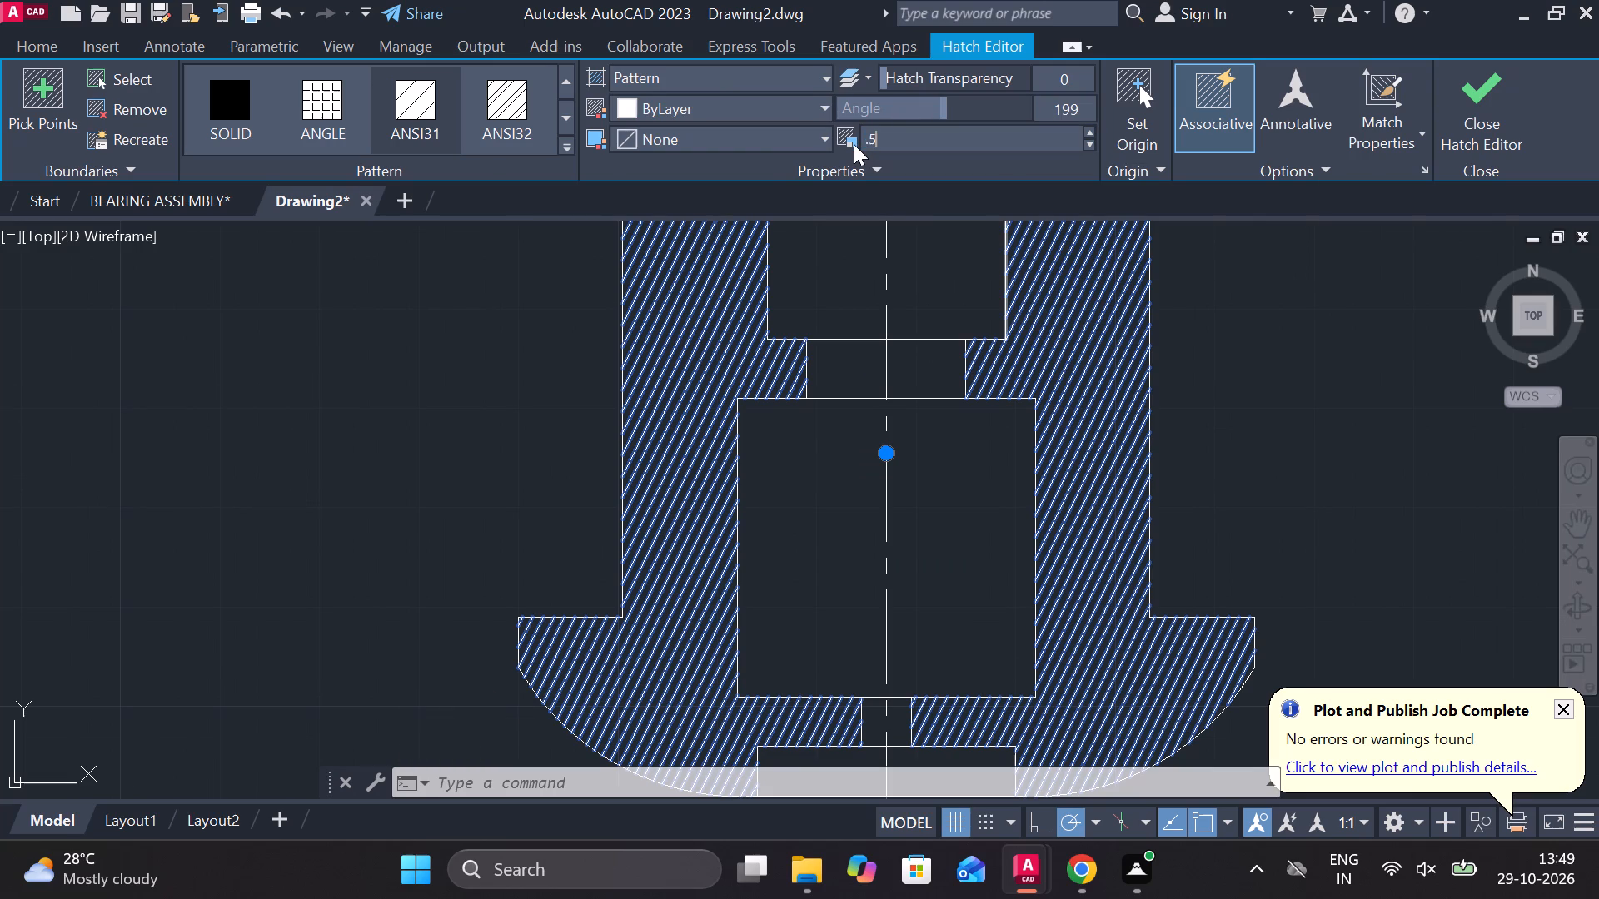
pyautogui.press('Return')
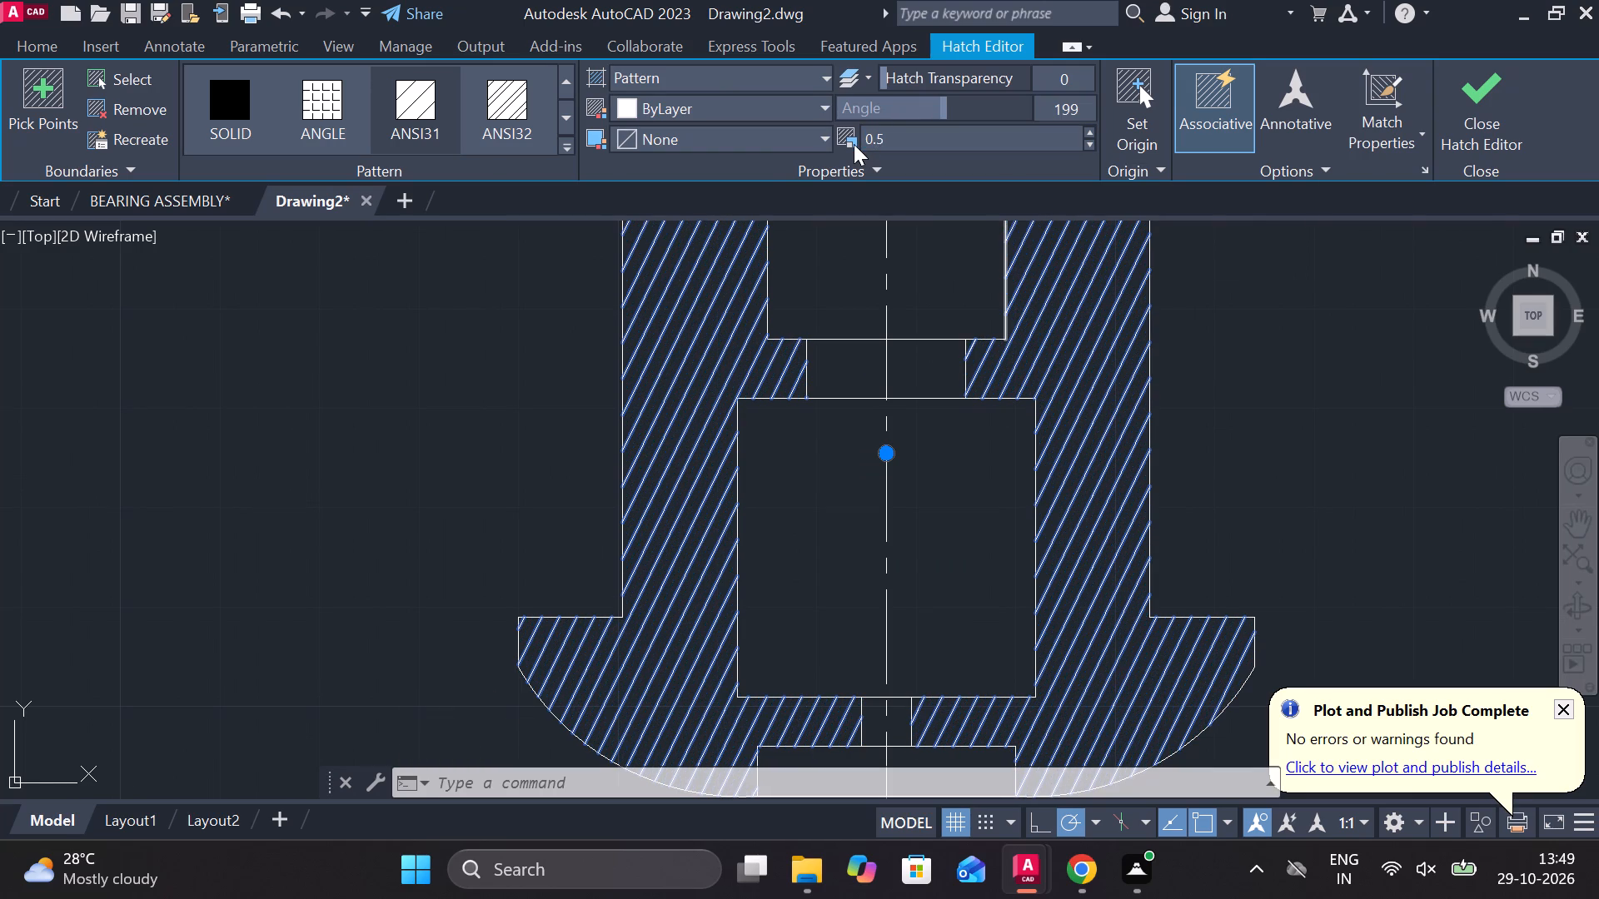
pyautogui.click(1460, 127)
# Set the hatch scale of the dimensioned filleted part to 0.5 as well.
pyautogui.scroll(-4, 1249, 491)
pyautogui.moveTo(1299, 529); pyautogui.dragTo(600, 507, button='middle')
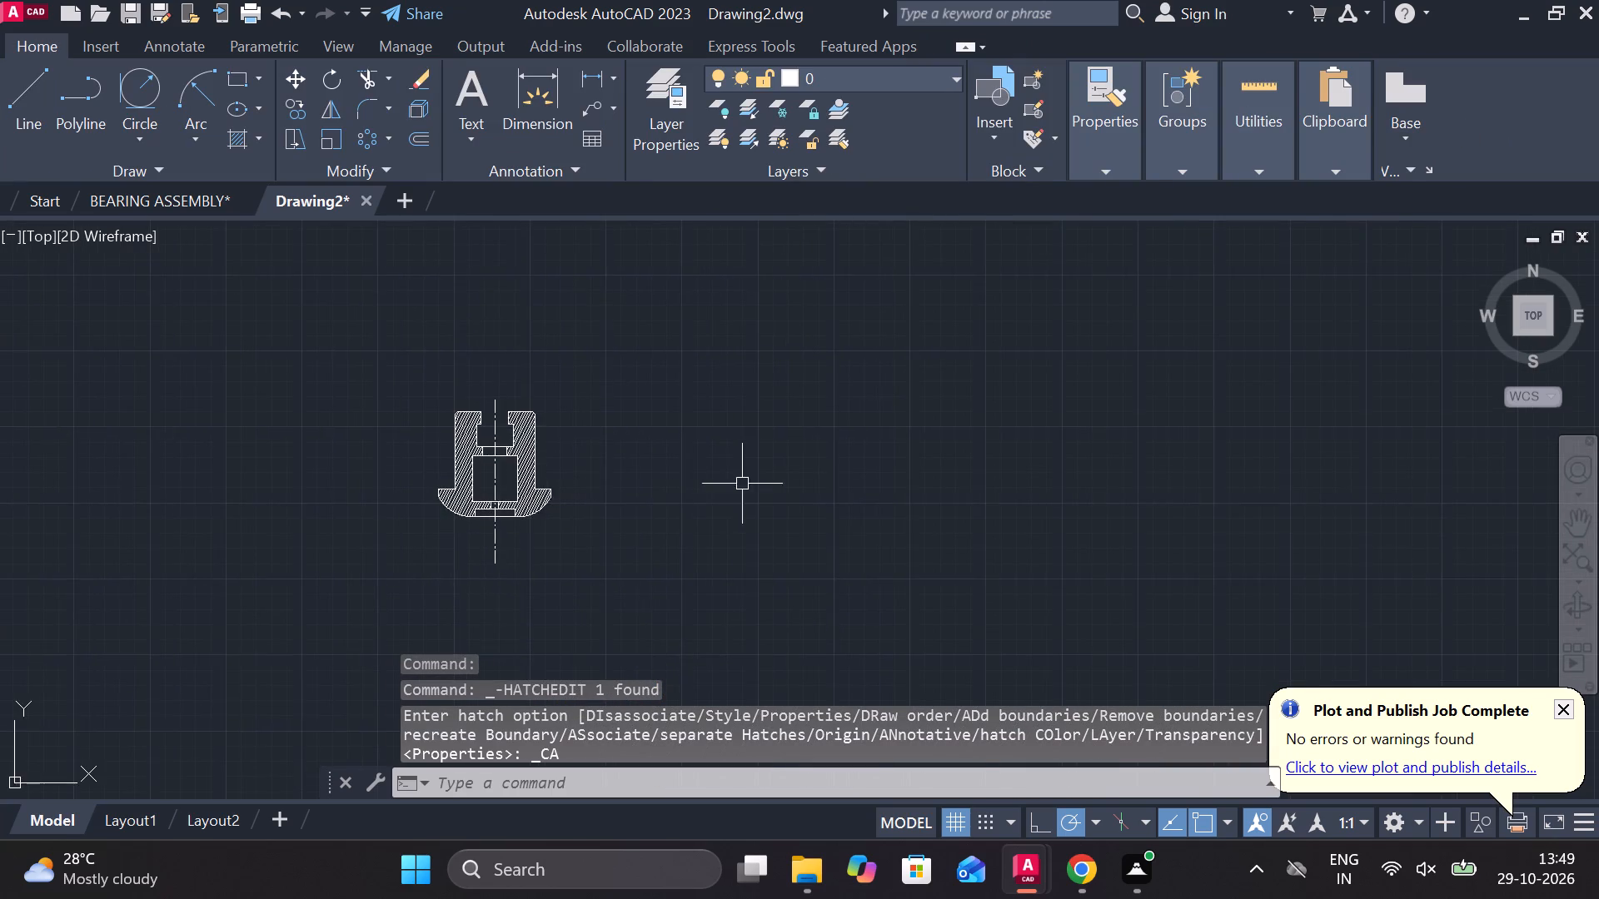
pyautogui.scroll(-3, 746, 484)
pyautogui.scroll(4, 1123, 534)
pyautogui.scroll(2, 932, 513)
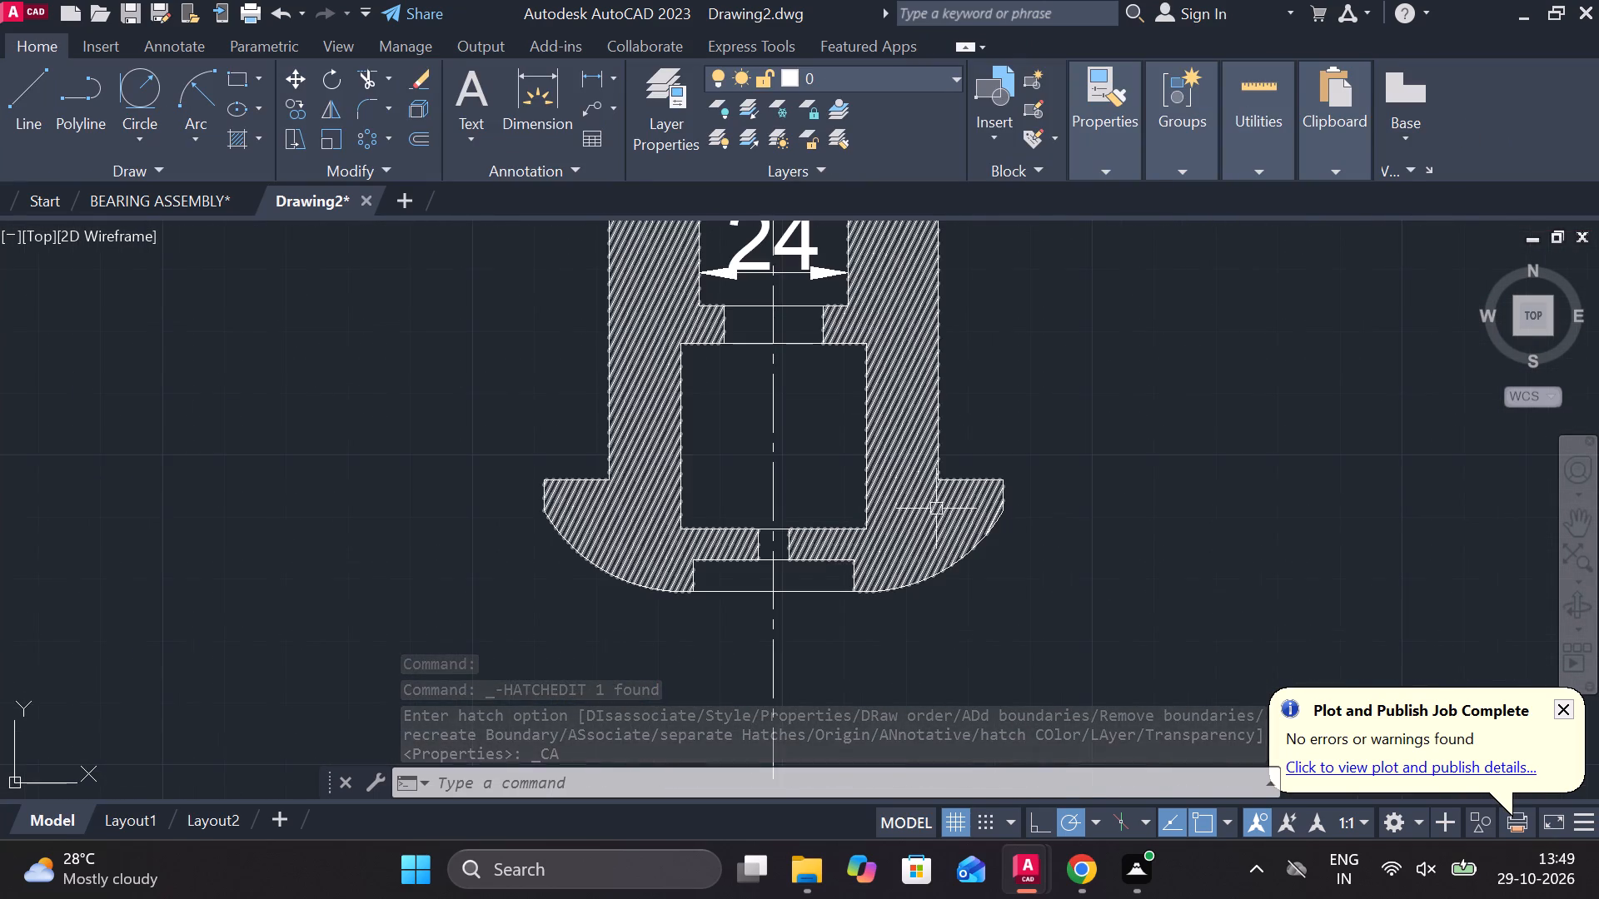
pyautogui.click(921, 386)
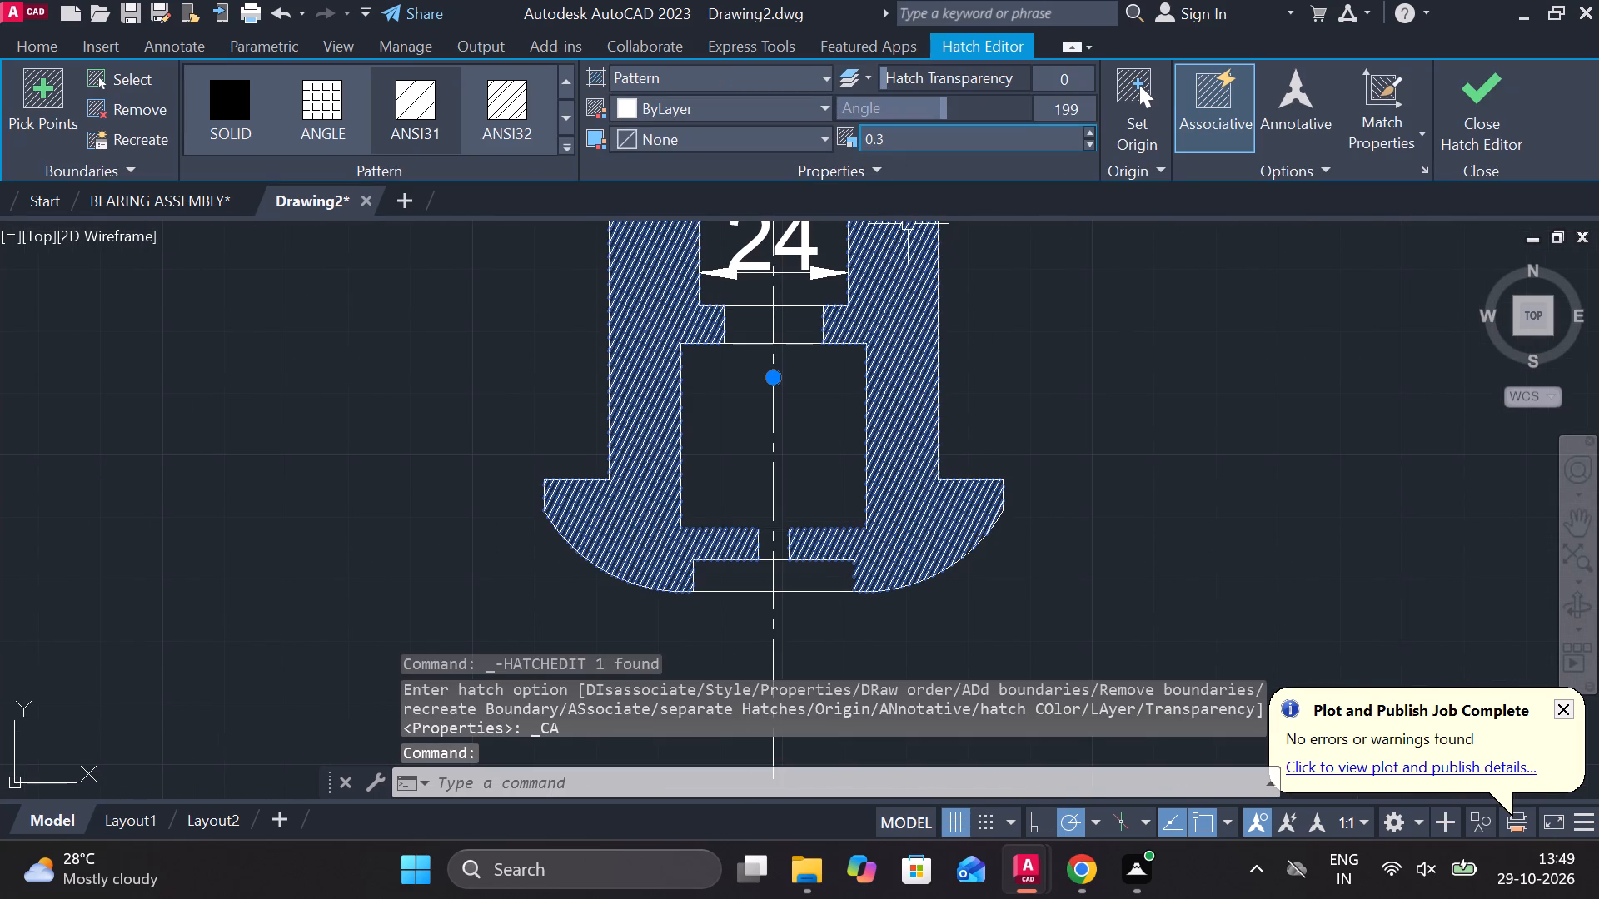
pyautogui.click(894, 142)
pyautogui.write('.5')
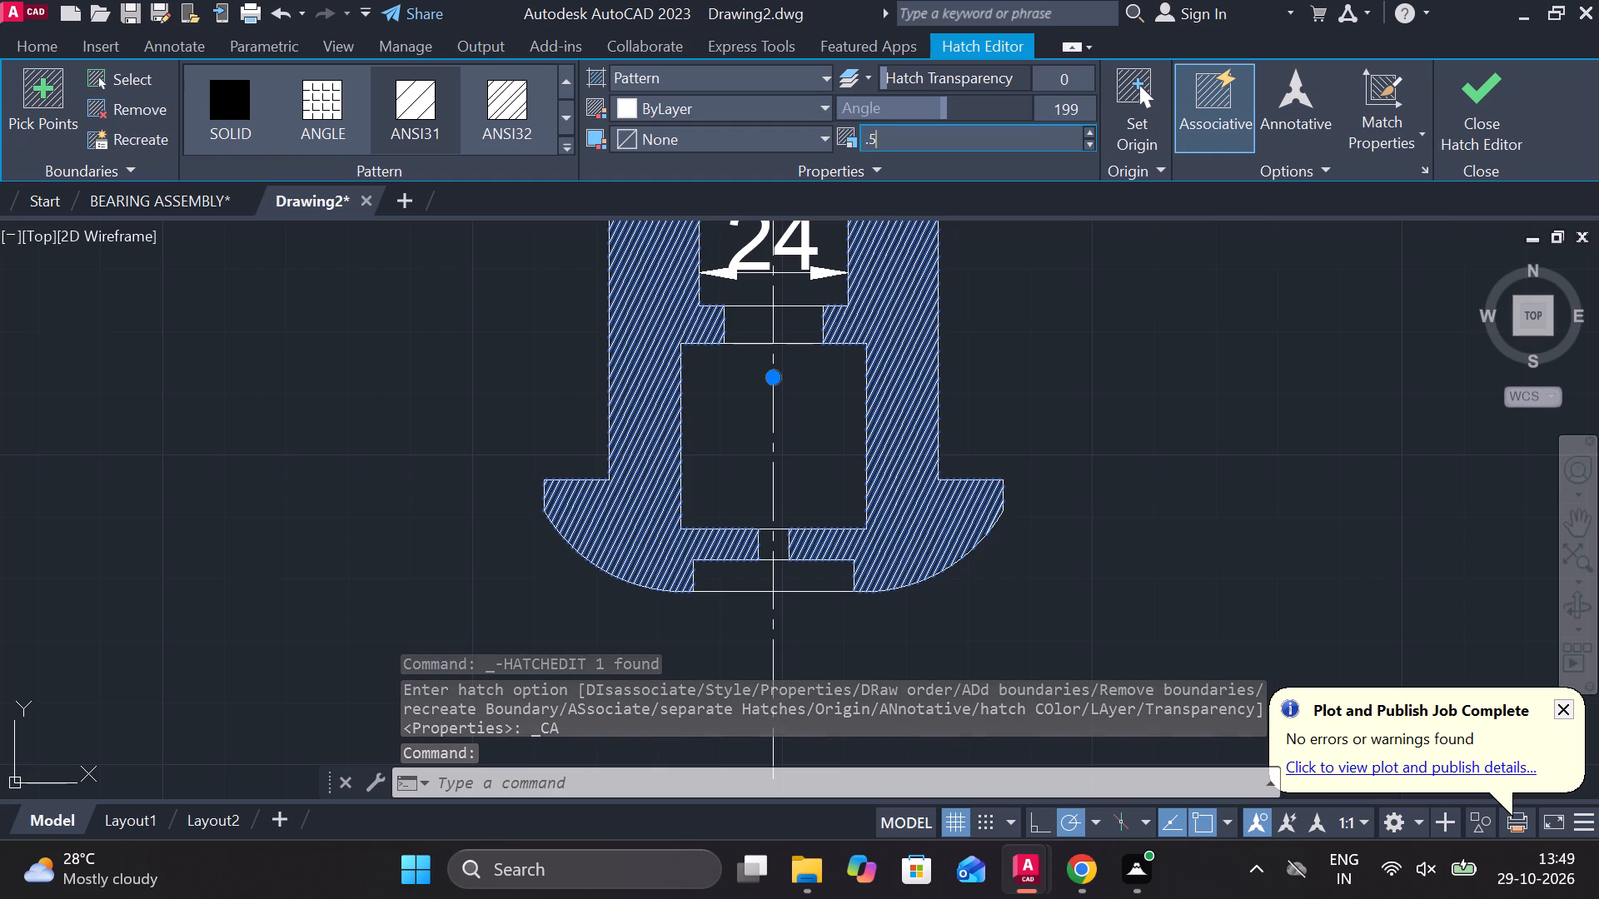
pyautogui.press('Return')
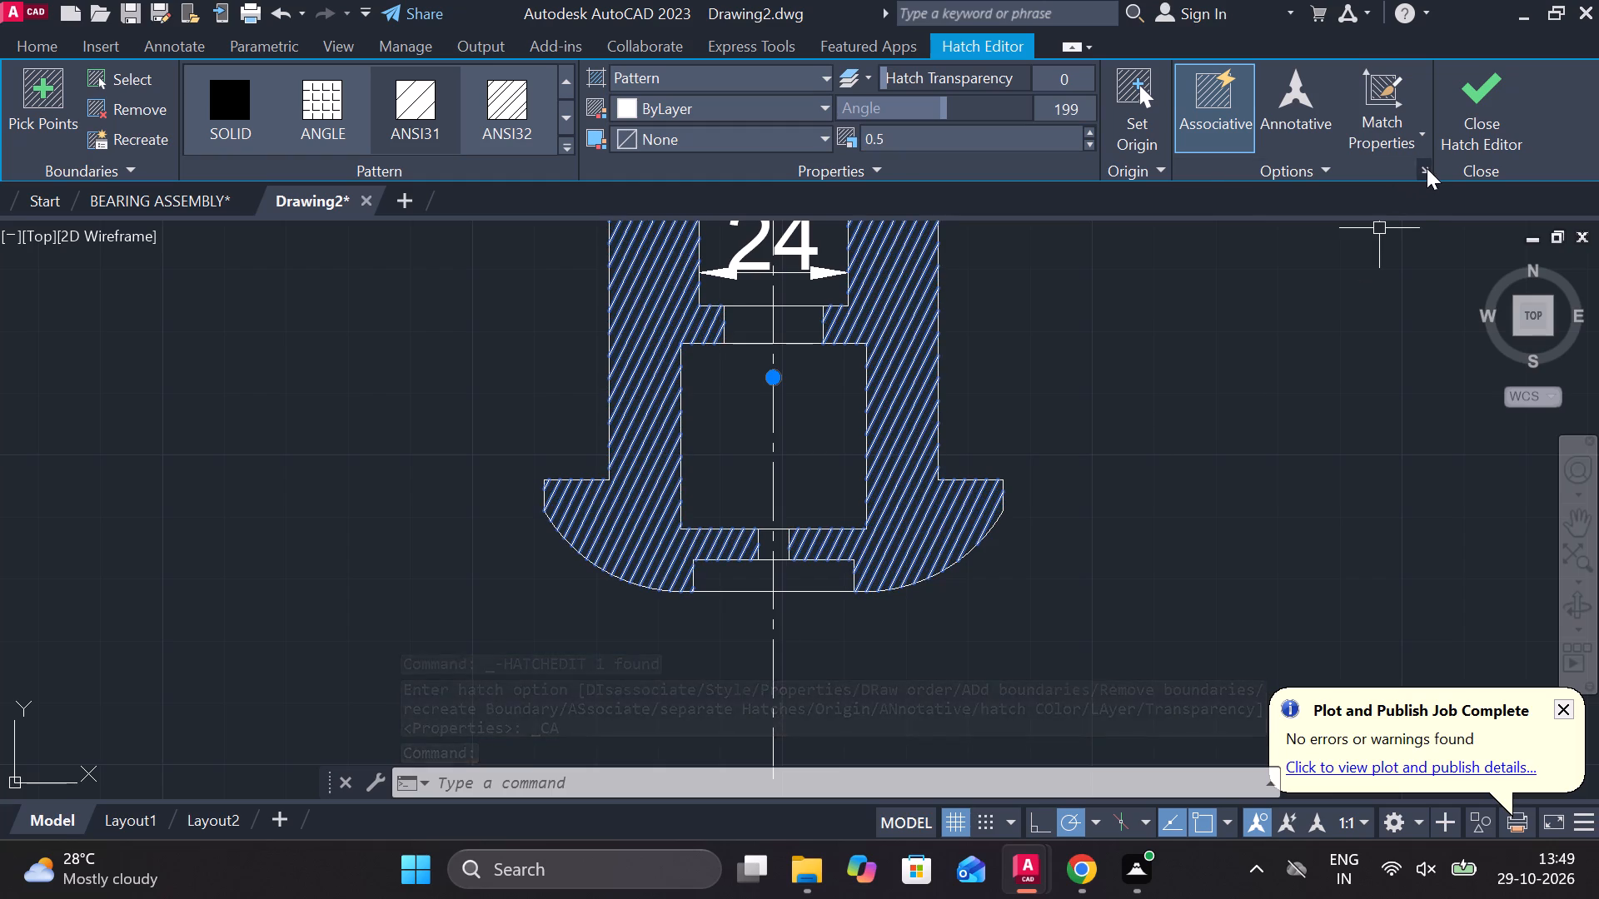
pyautogui.click(1447, 130)
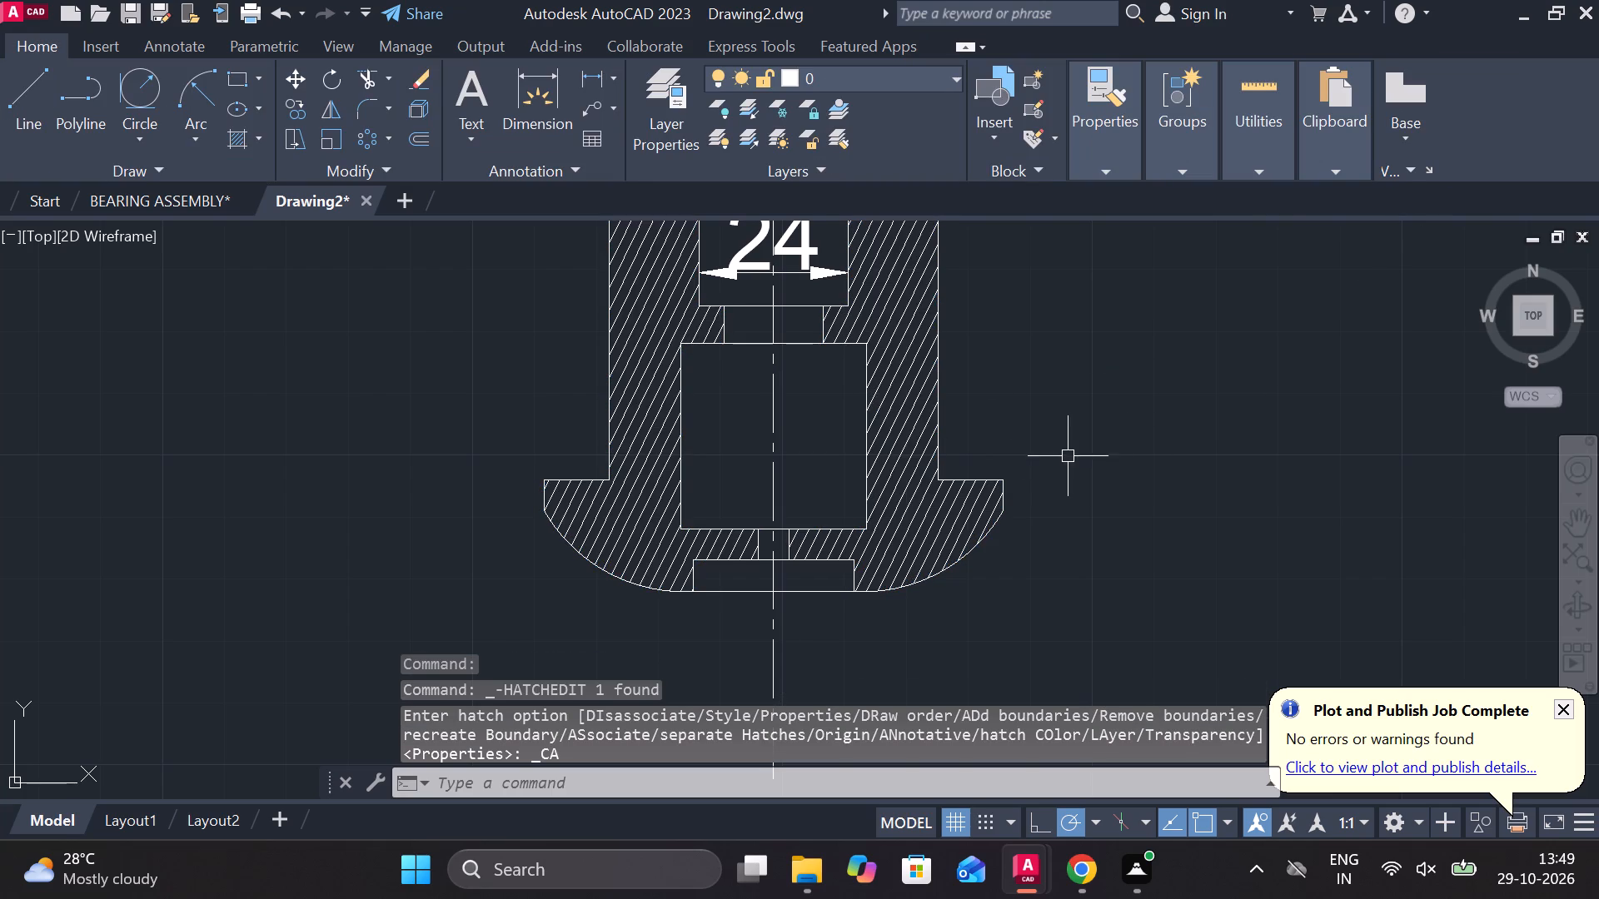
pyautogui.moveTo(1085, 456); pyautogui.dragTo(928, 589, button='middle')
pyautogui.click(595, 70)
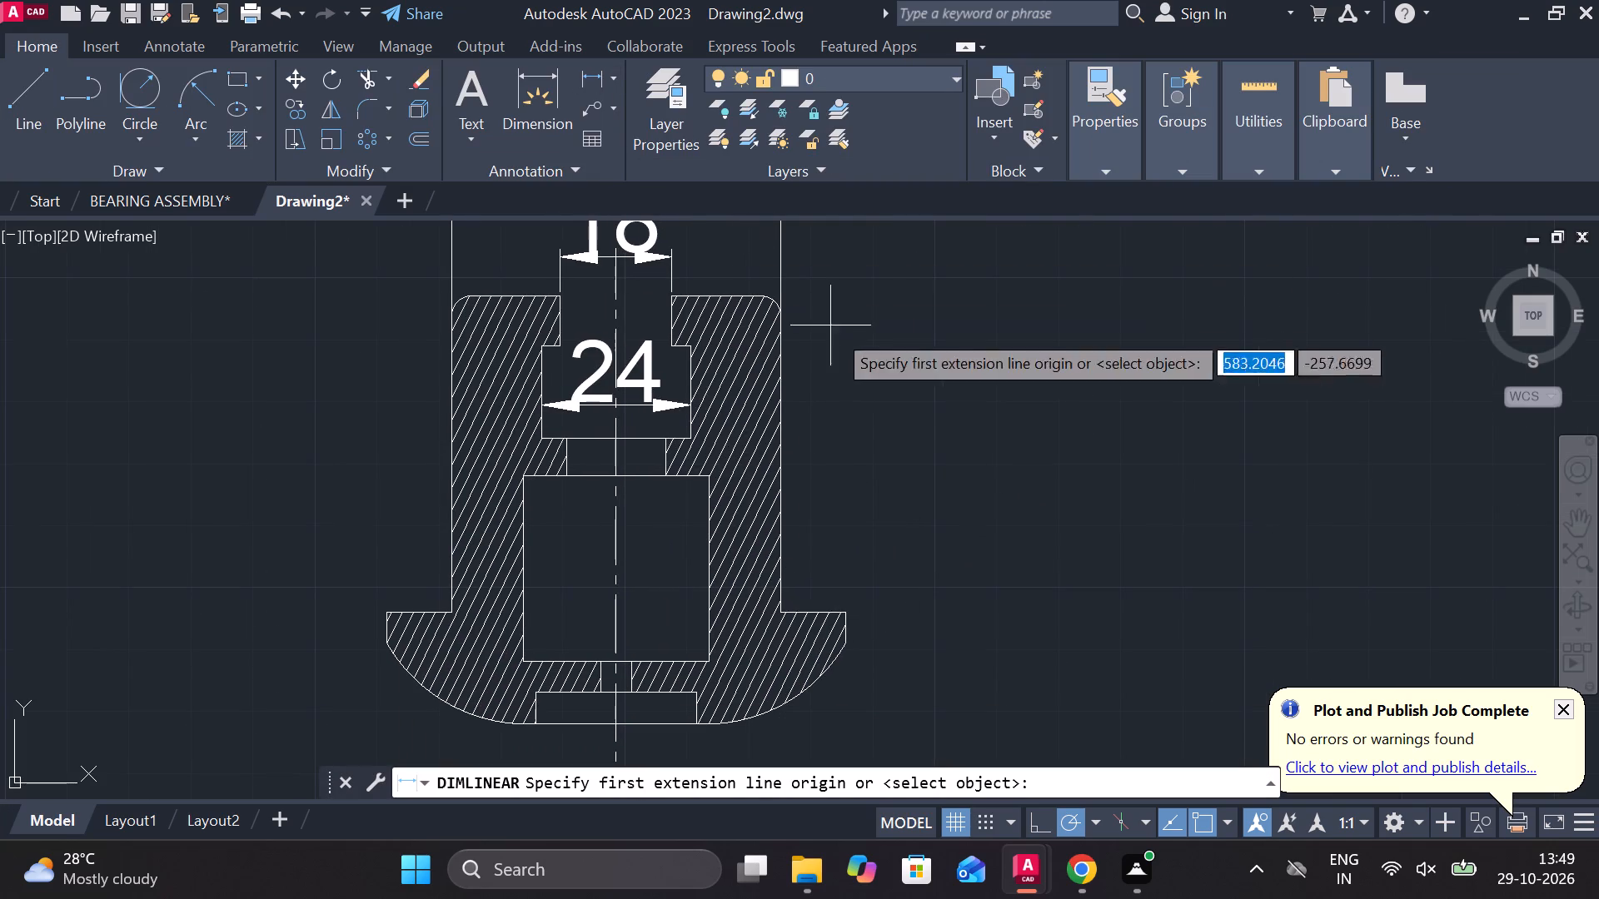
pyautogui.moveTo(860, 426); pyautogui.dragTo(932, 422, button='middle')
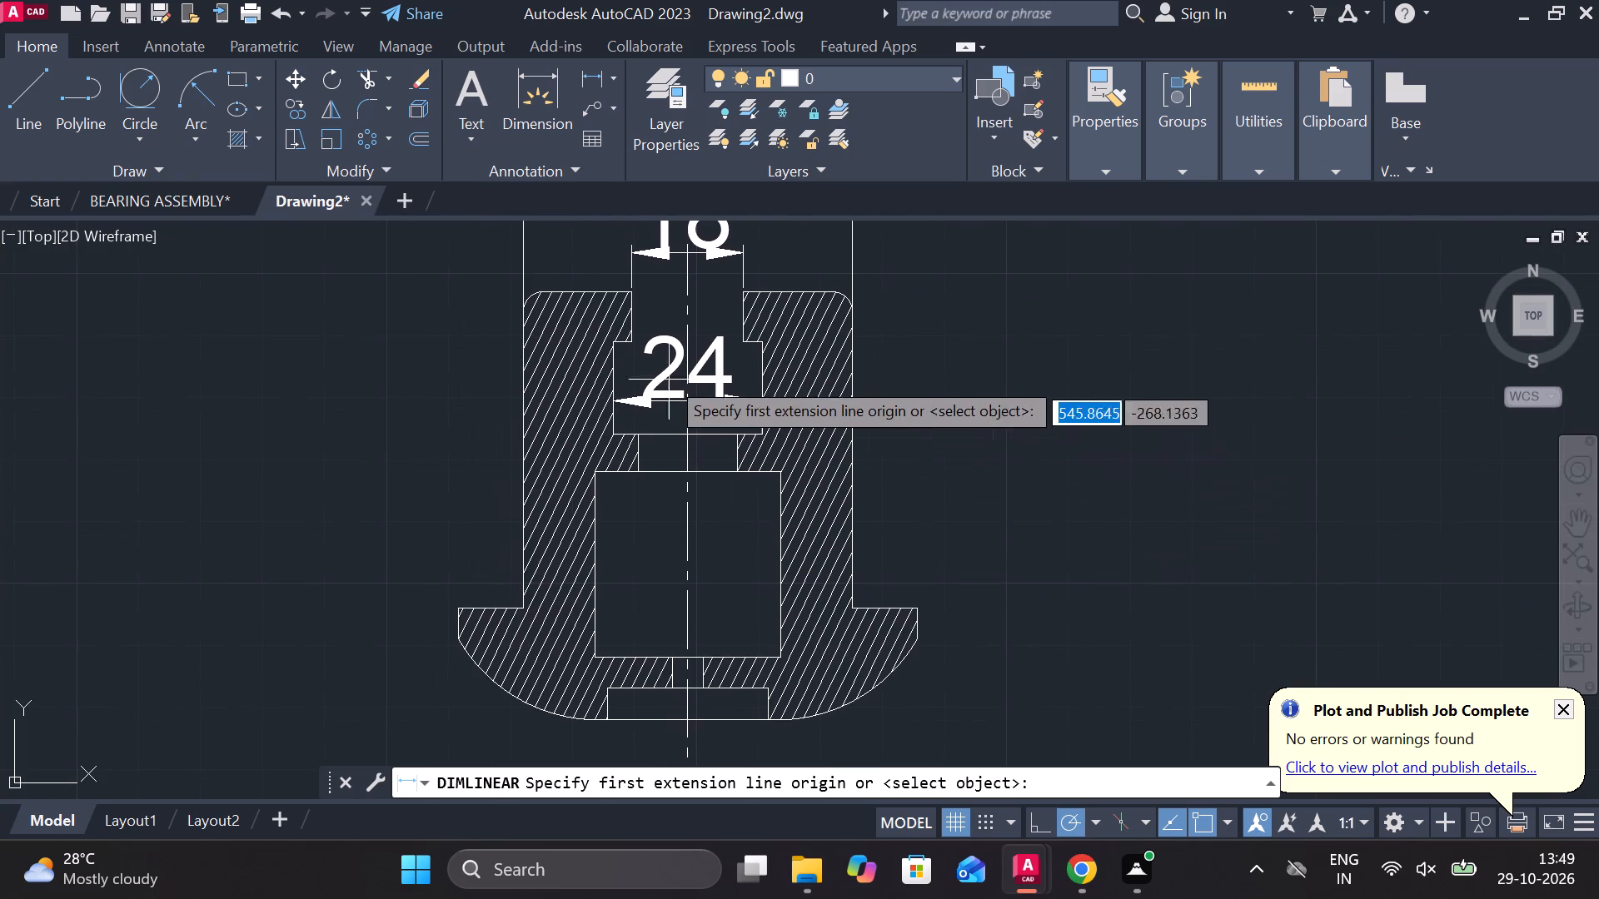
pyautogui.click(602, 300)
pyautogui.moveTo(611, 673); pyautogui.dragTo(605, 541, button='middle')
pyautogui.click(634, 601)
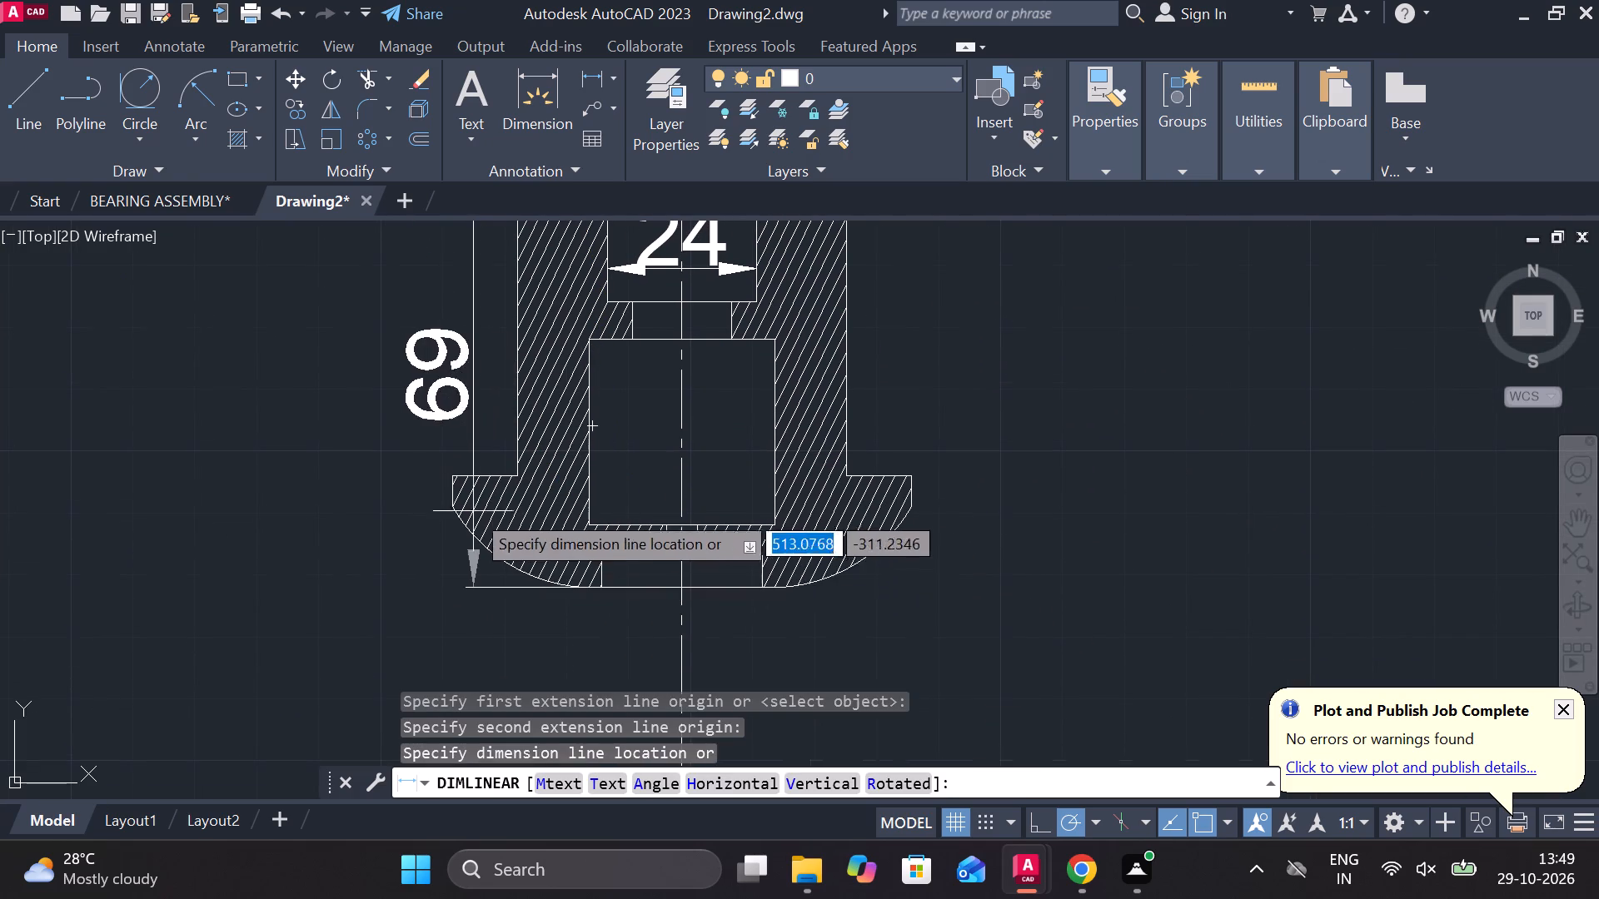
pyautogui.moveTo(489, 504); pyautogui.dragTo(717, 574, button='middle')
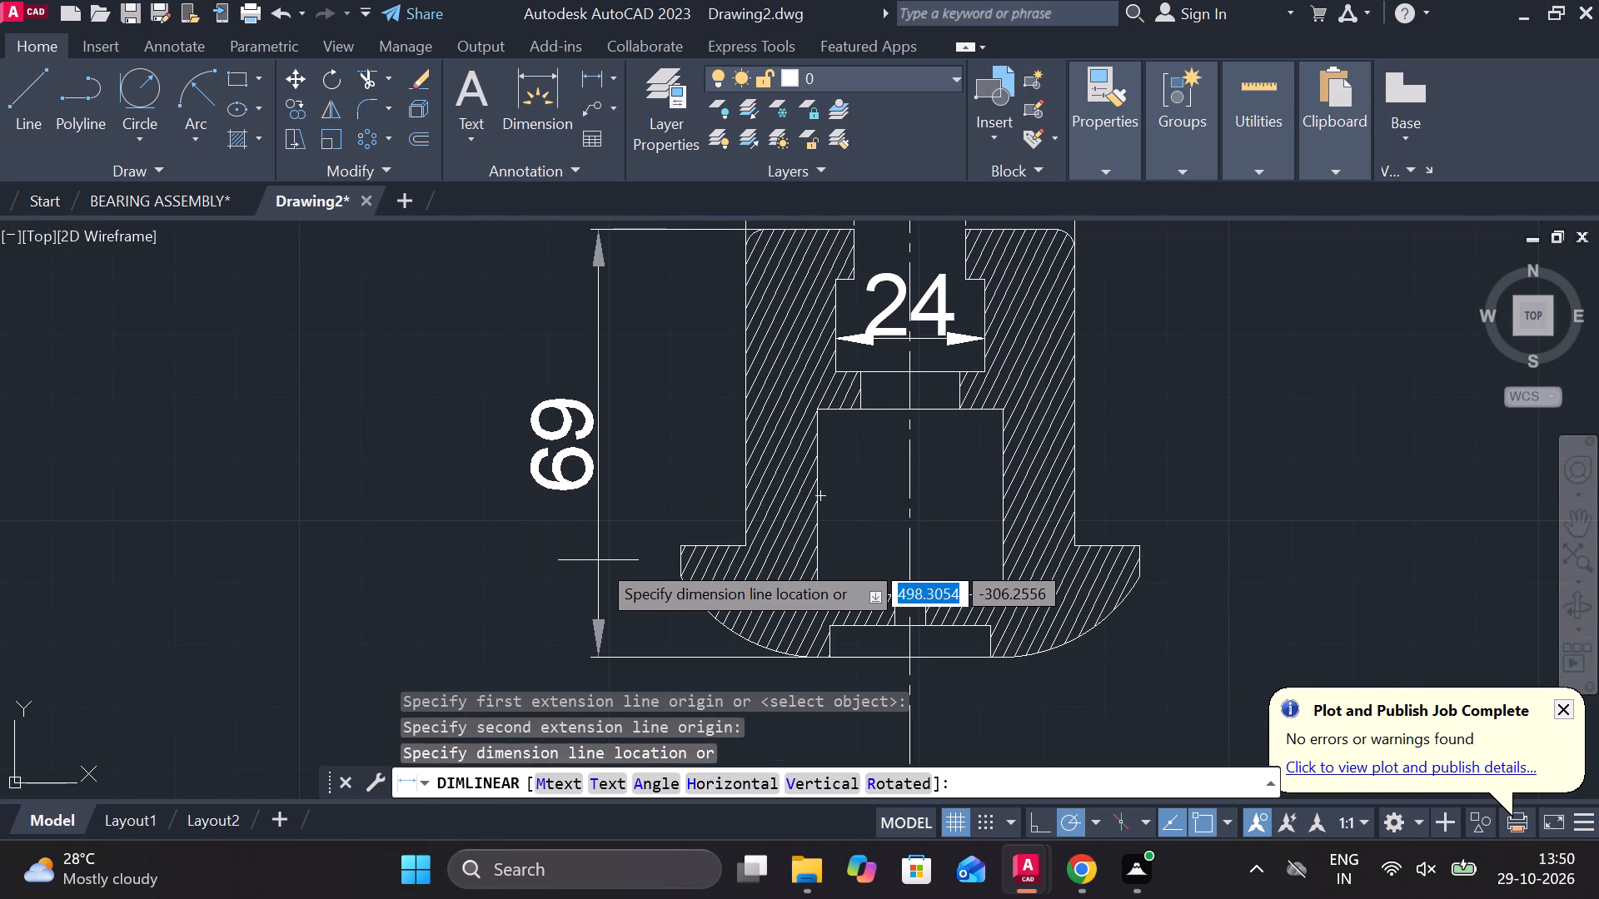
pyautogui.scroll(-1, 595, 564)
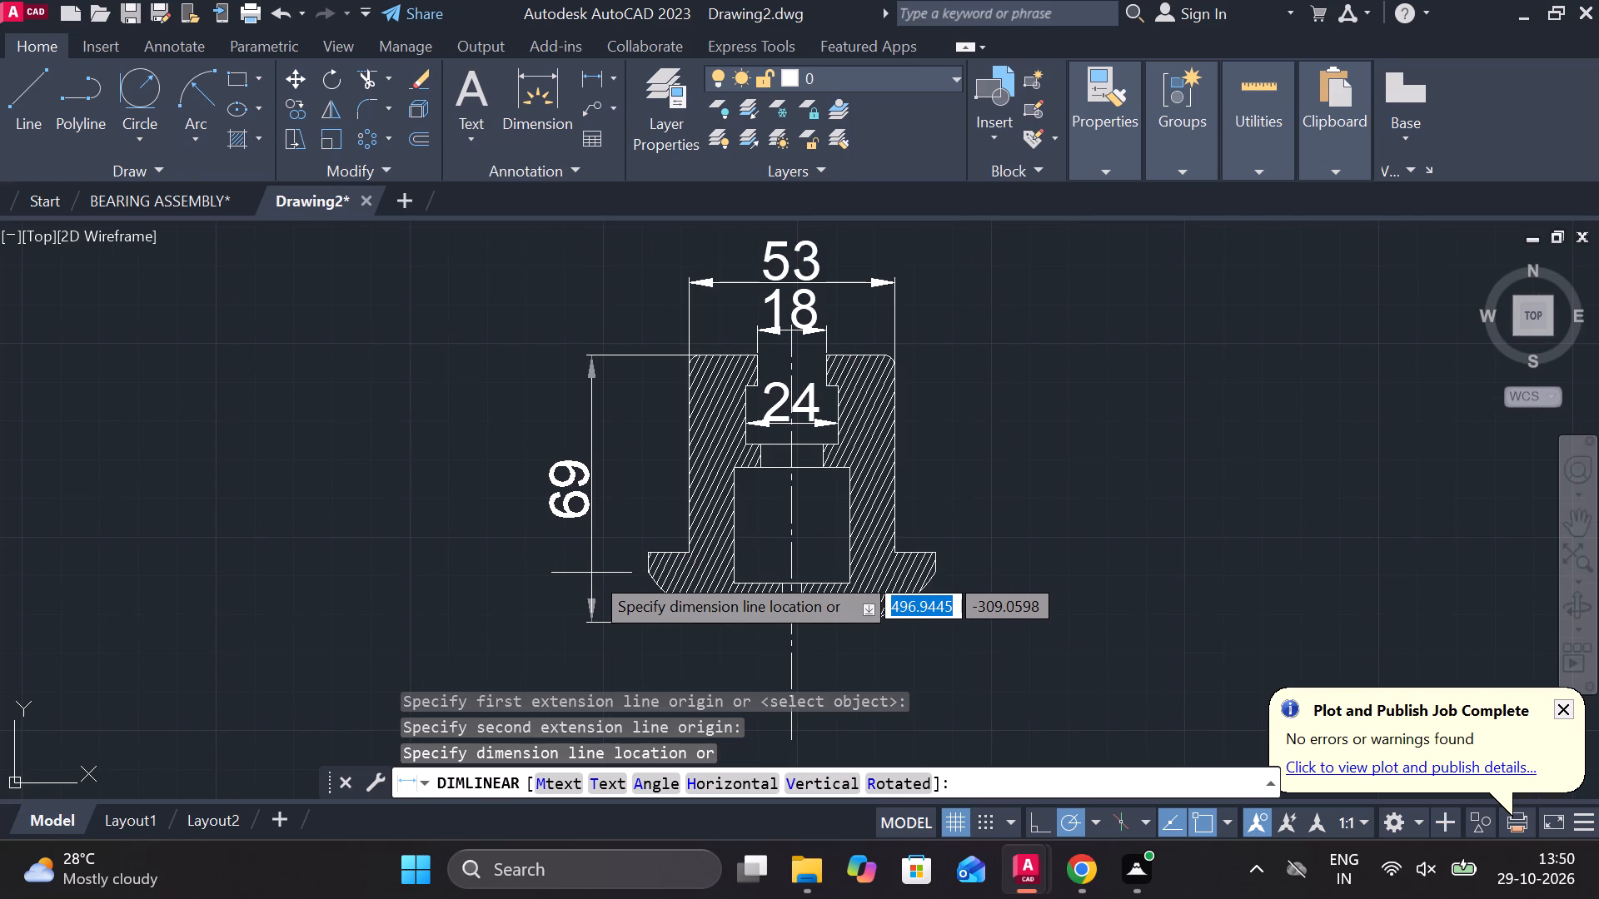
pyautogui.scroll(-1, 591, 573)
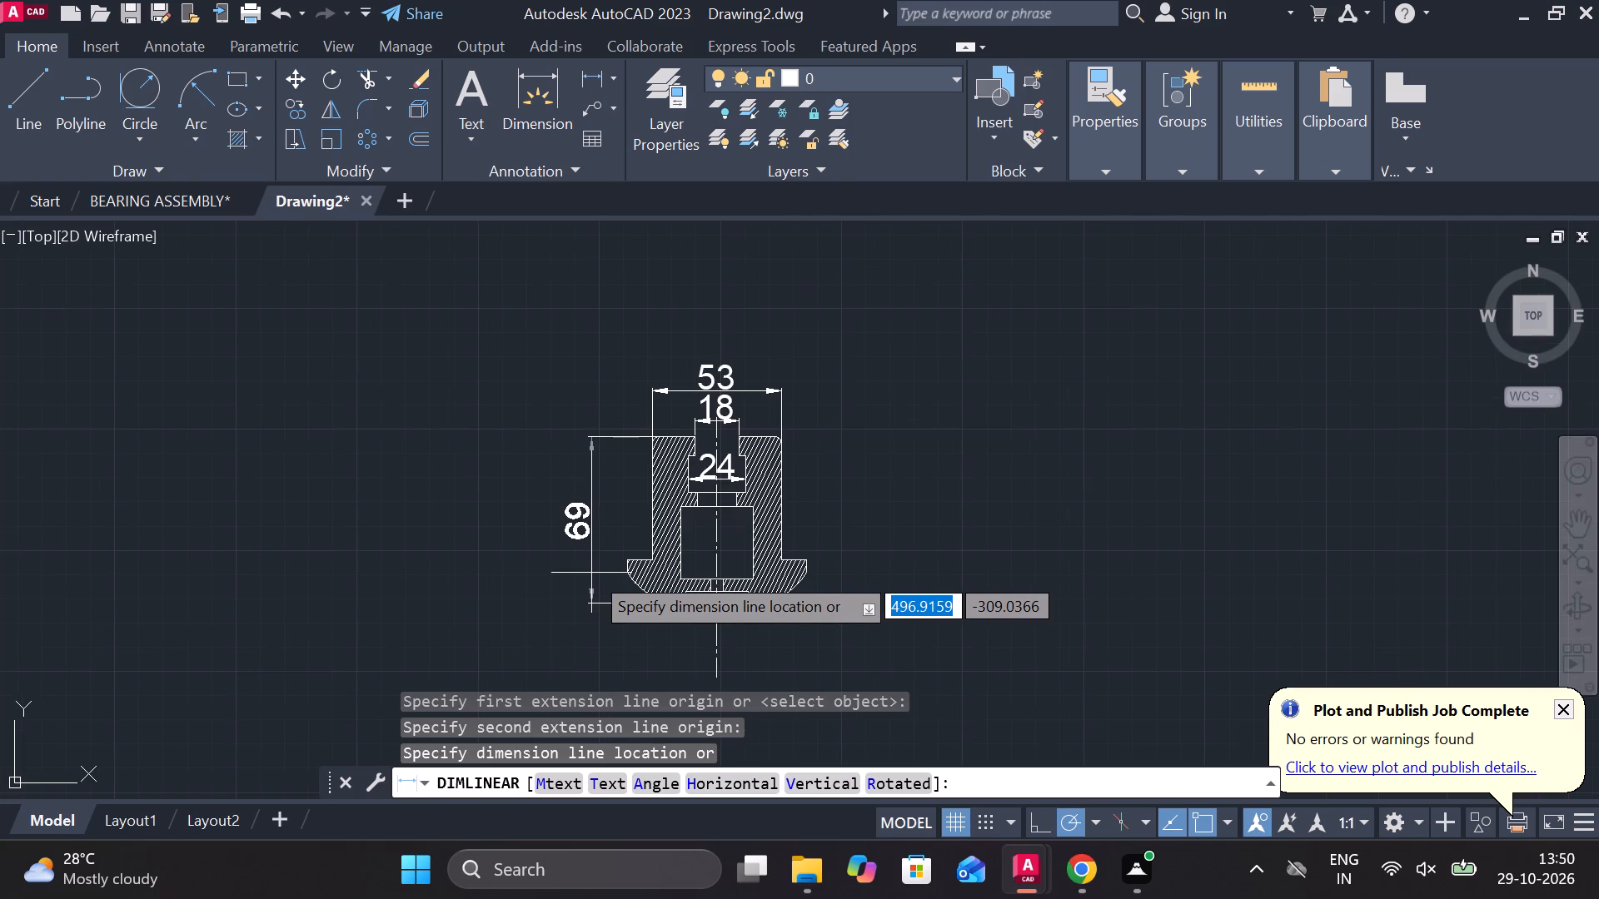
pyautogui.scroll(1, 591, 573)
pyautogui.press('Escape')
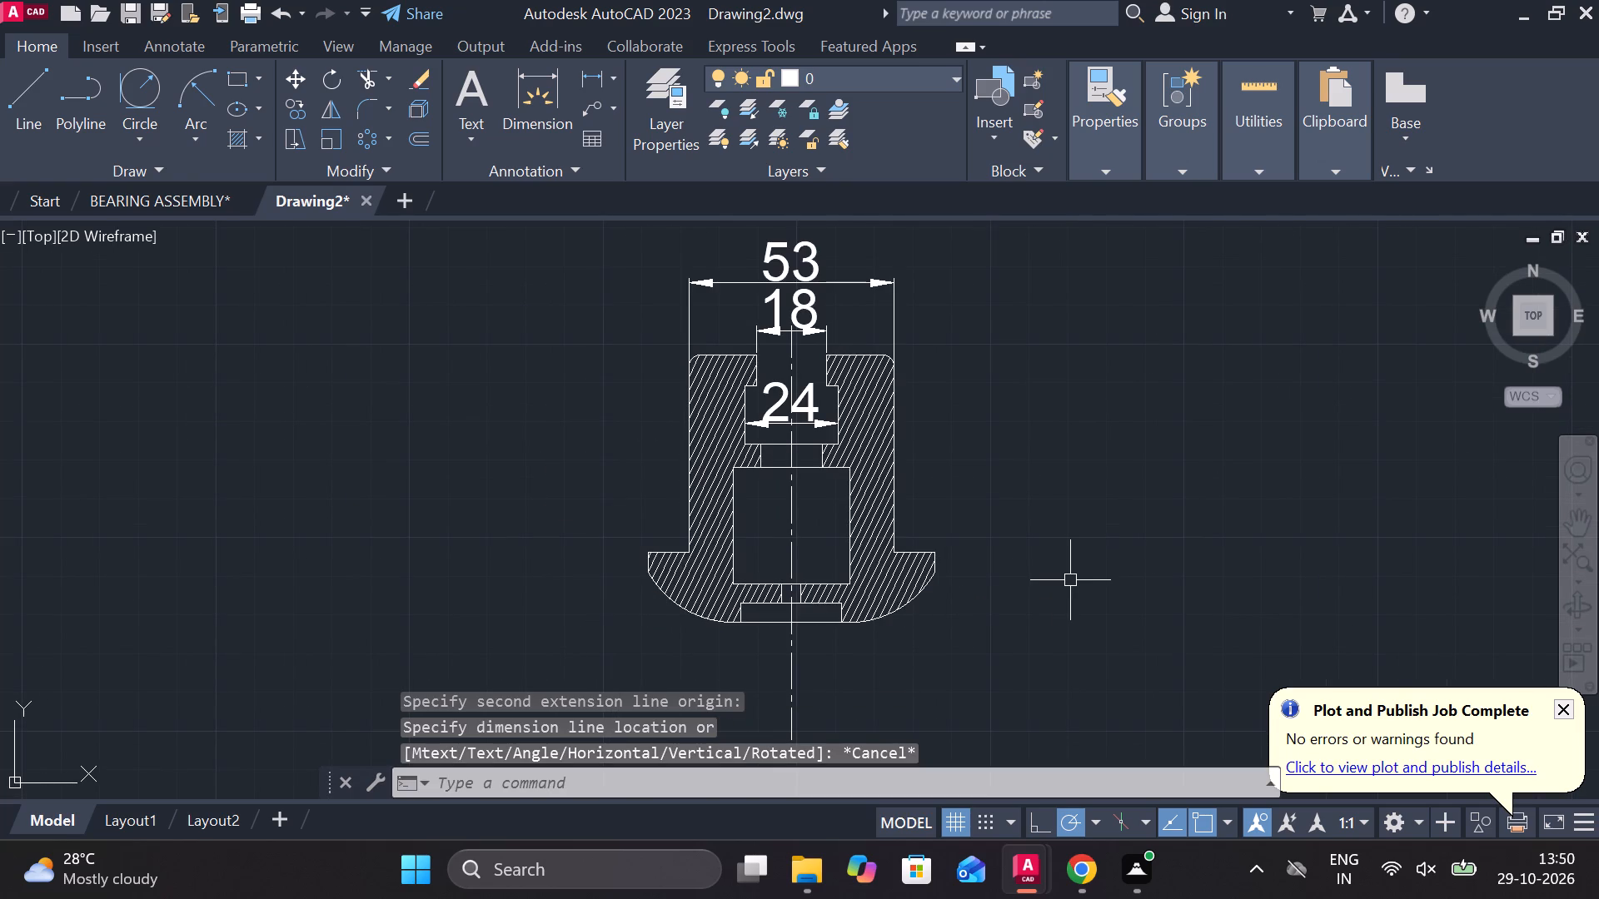
# Examine the dimensioned part's flange, rounded base, bottom recess and existing width dimensions.
pyautogui.scroll(1, 1036, 597)
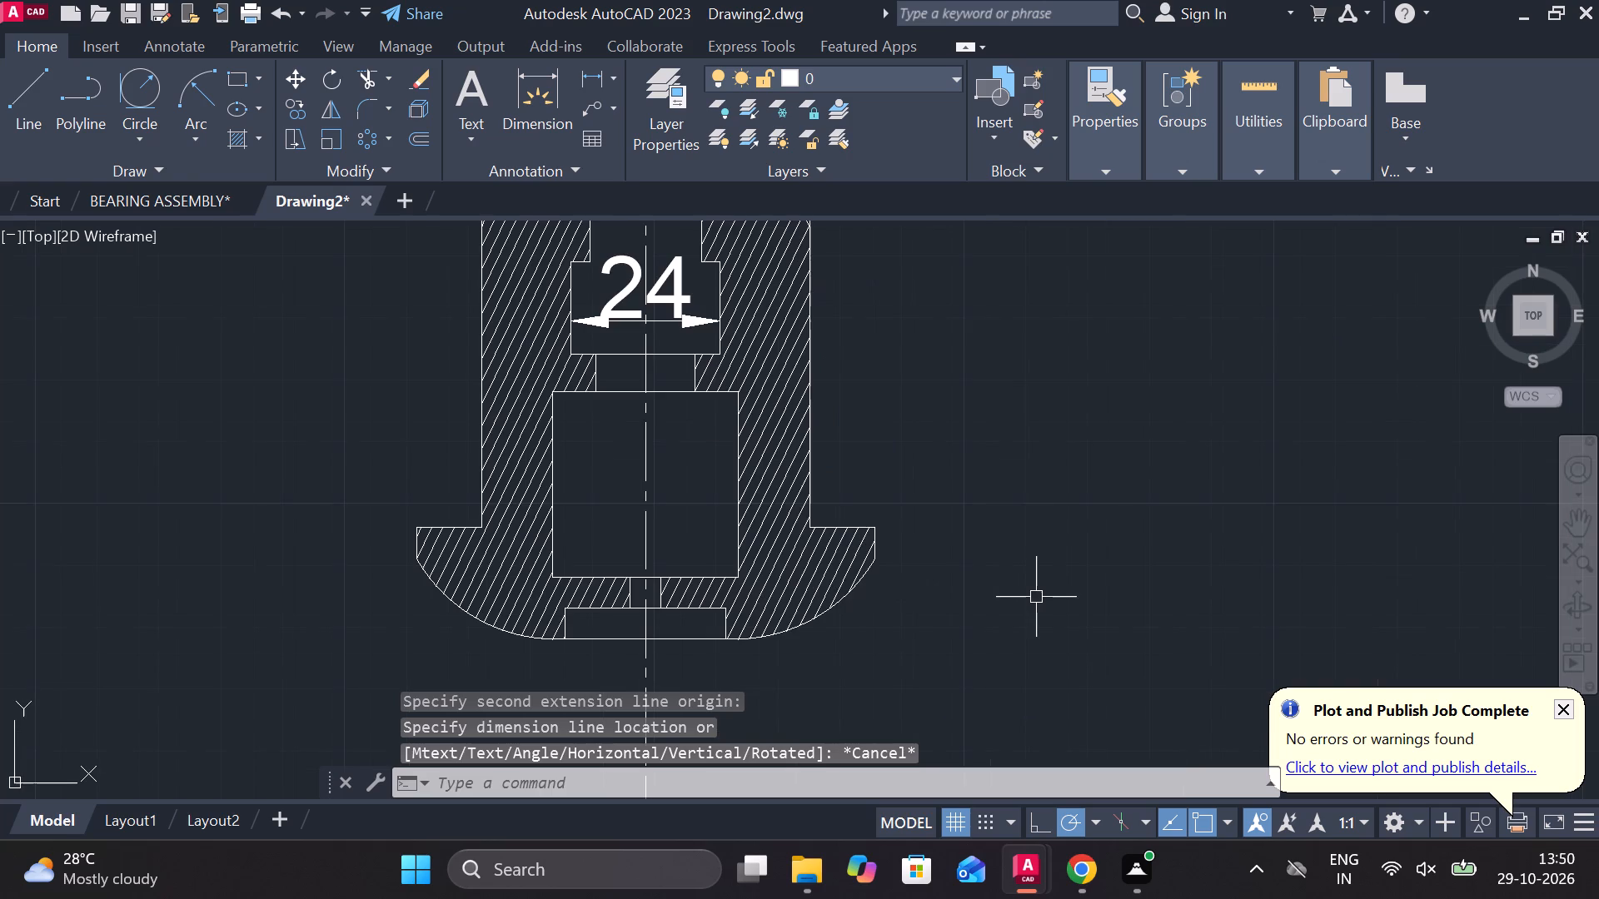
pyautogui.moveTo(1043, 482); pyautogui.dragTo(1146, 569, button='middle')
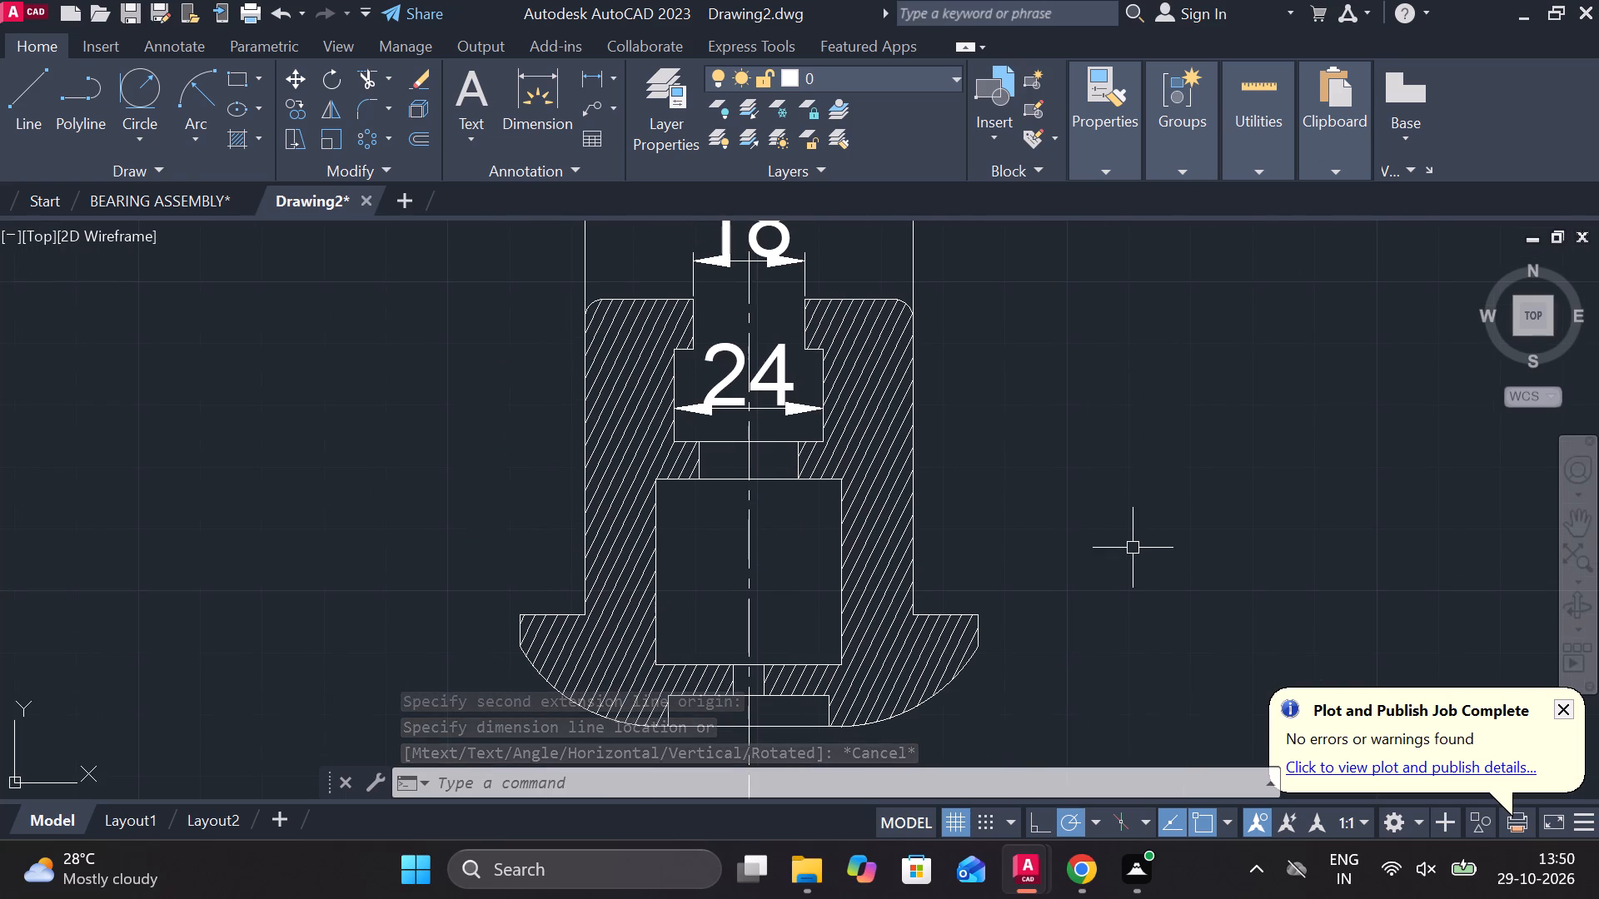
pyautogui.scroll(-1, 1129, 541)
pyautogui.moveTo(1093, 573); pyautogui.dragTo(1046, 518, button='middle')
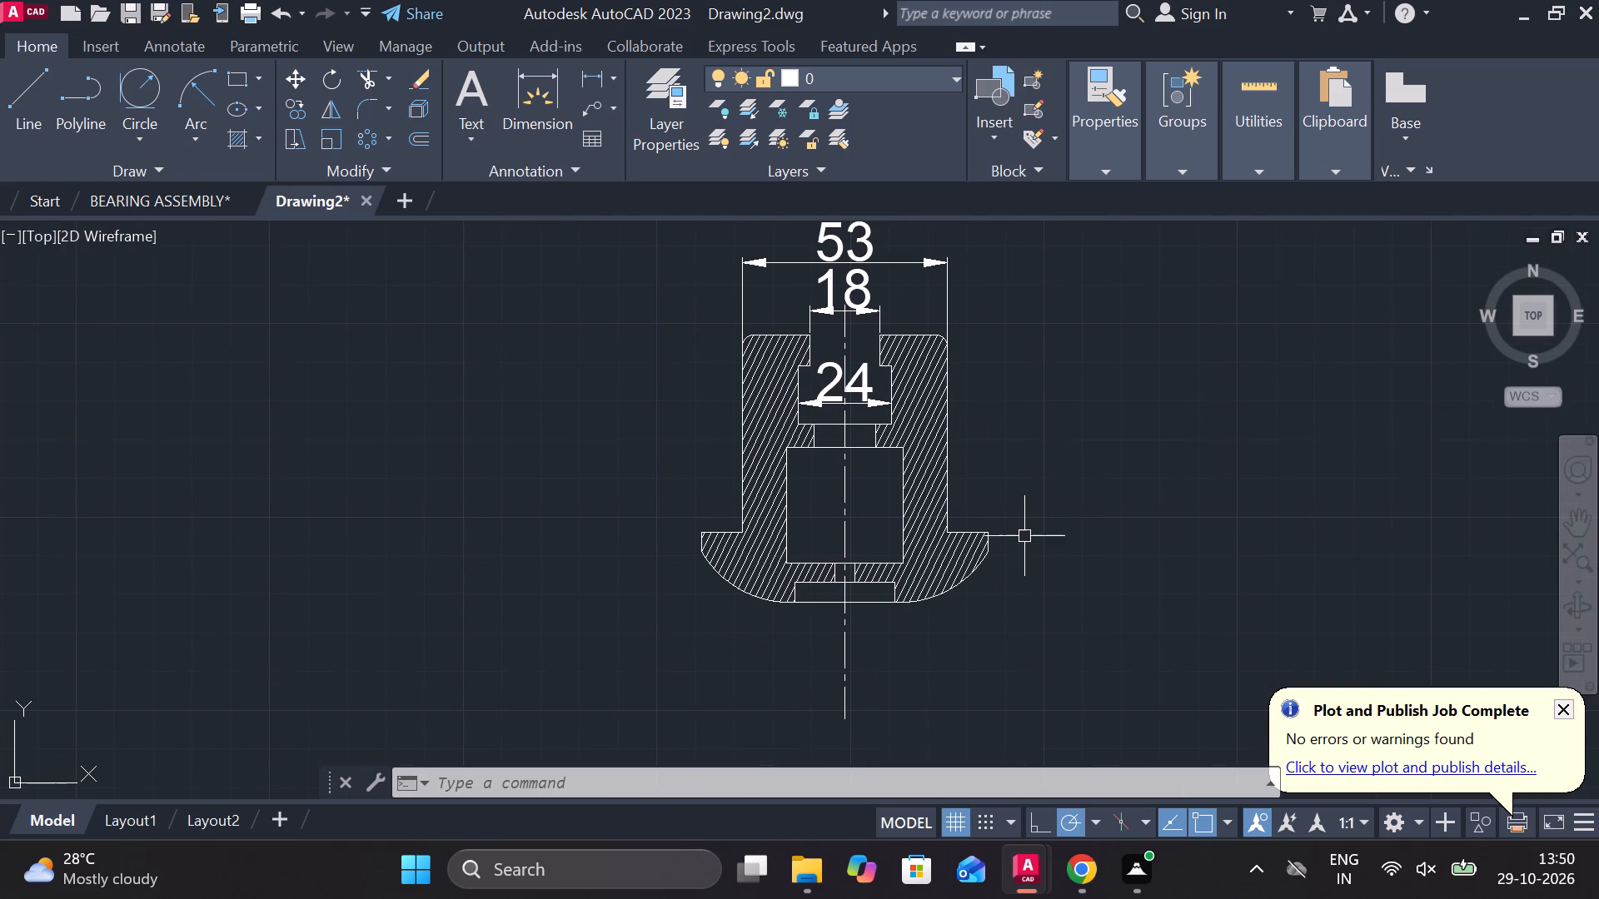
pyautogui.scroll(2, 986, 539)
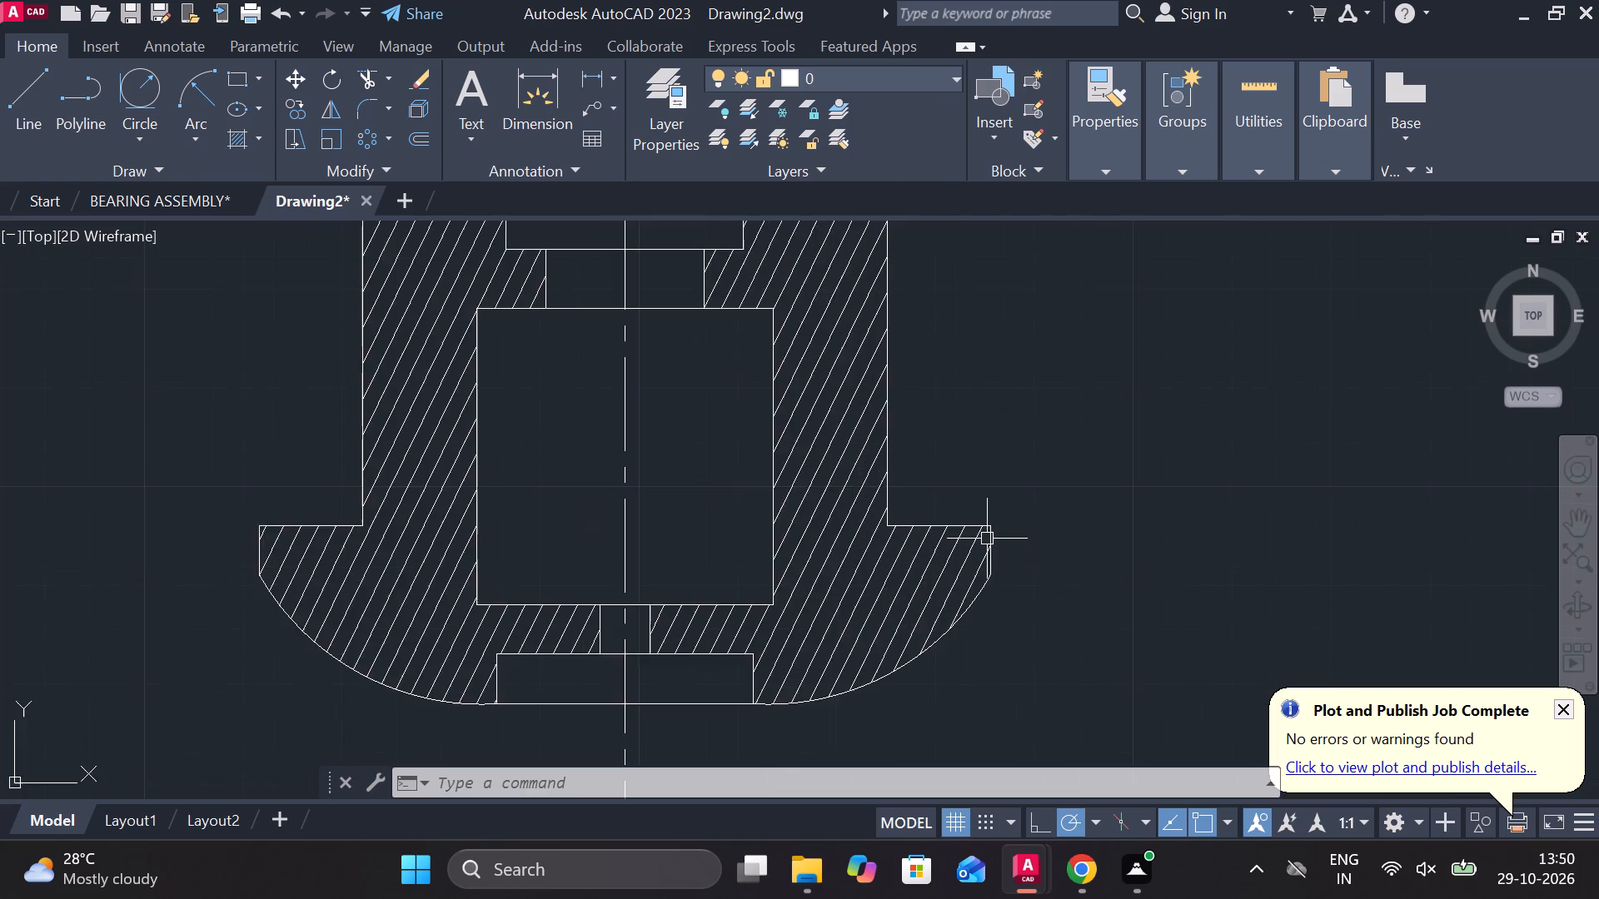
pyautogui.scroll(-3, 987, 539)
pyautogui.scroll(1, 1011, 483)
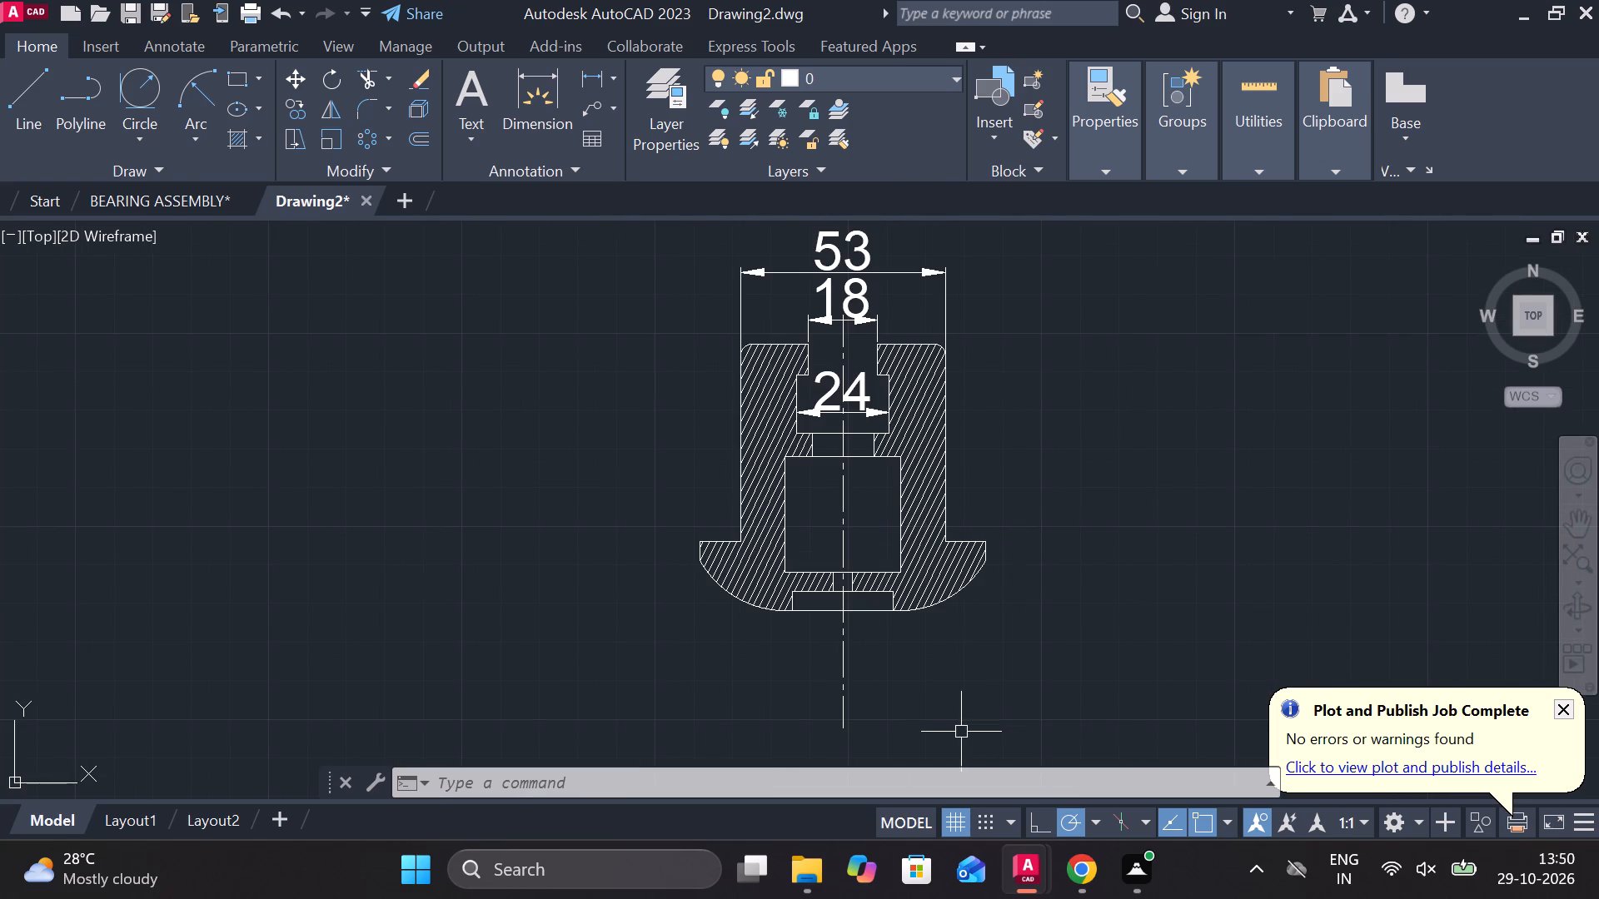
pyautogui.scroll(2, 933, 688)
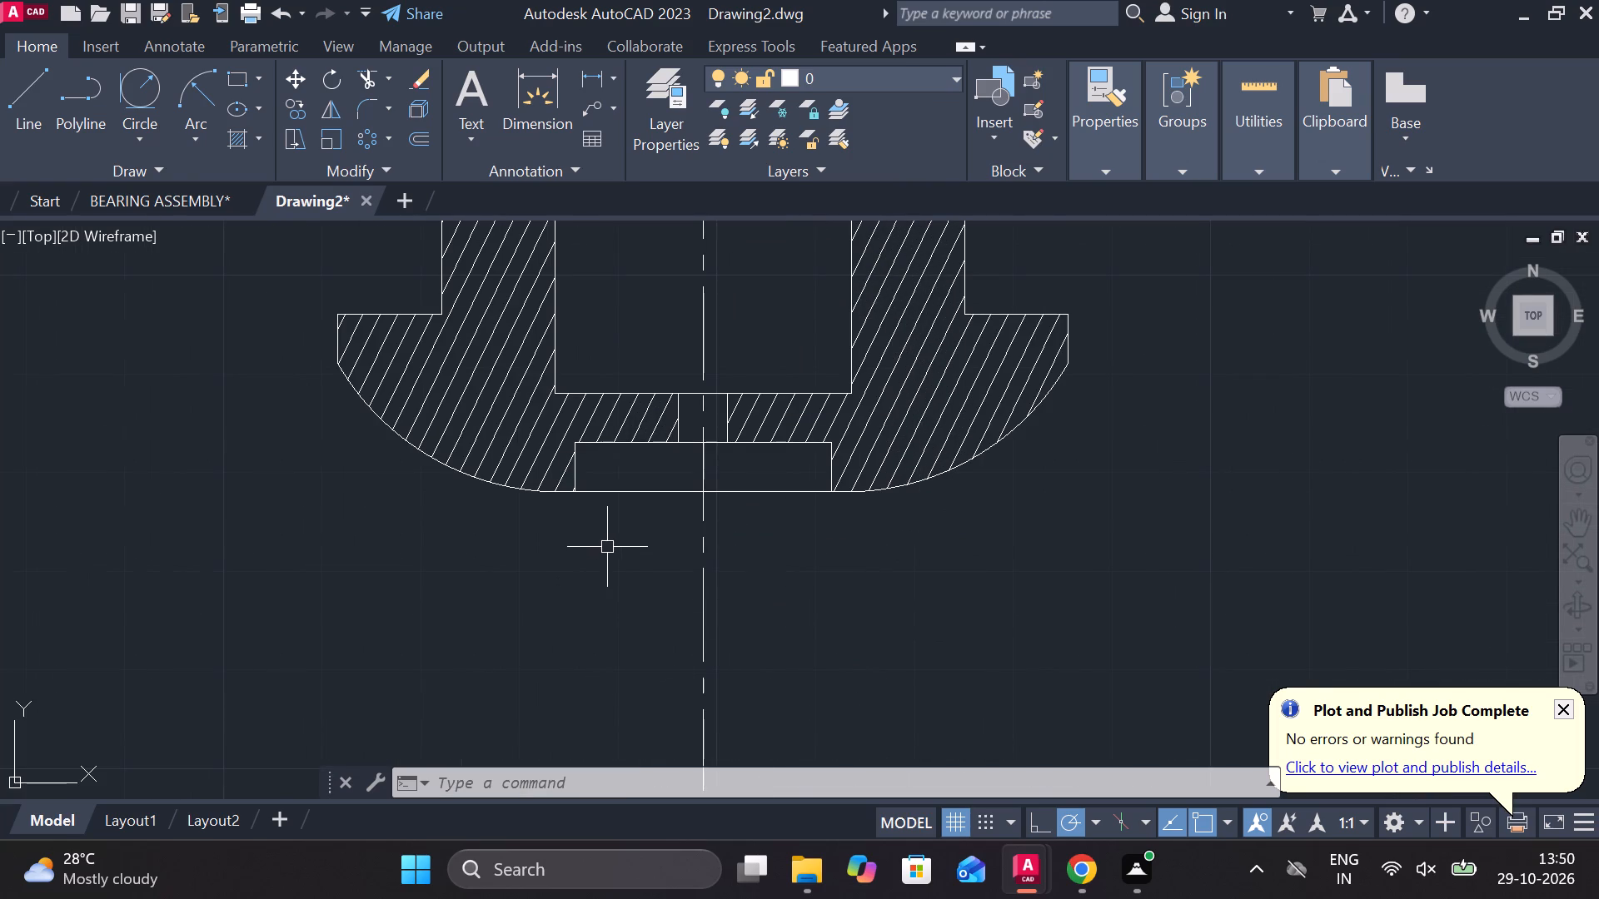
pyautogui.scroll(-1, 804, 543)
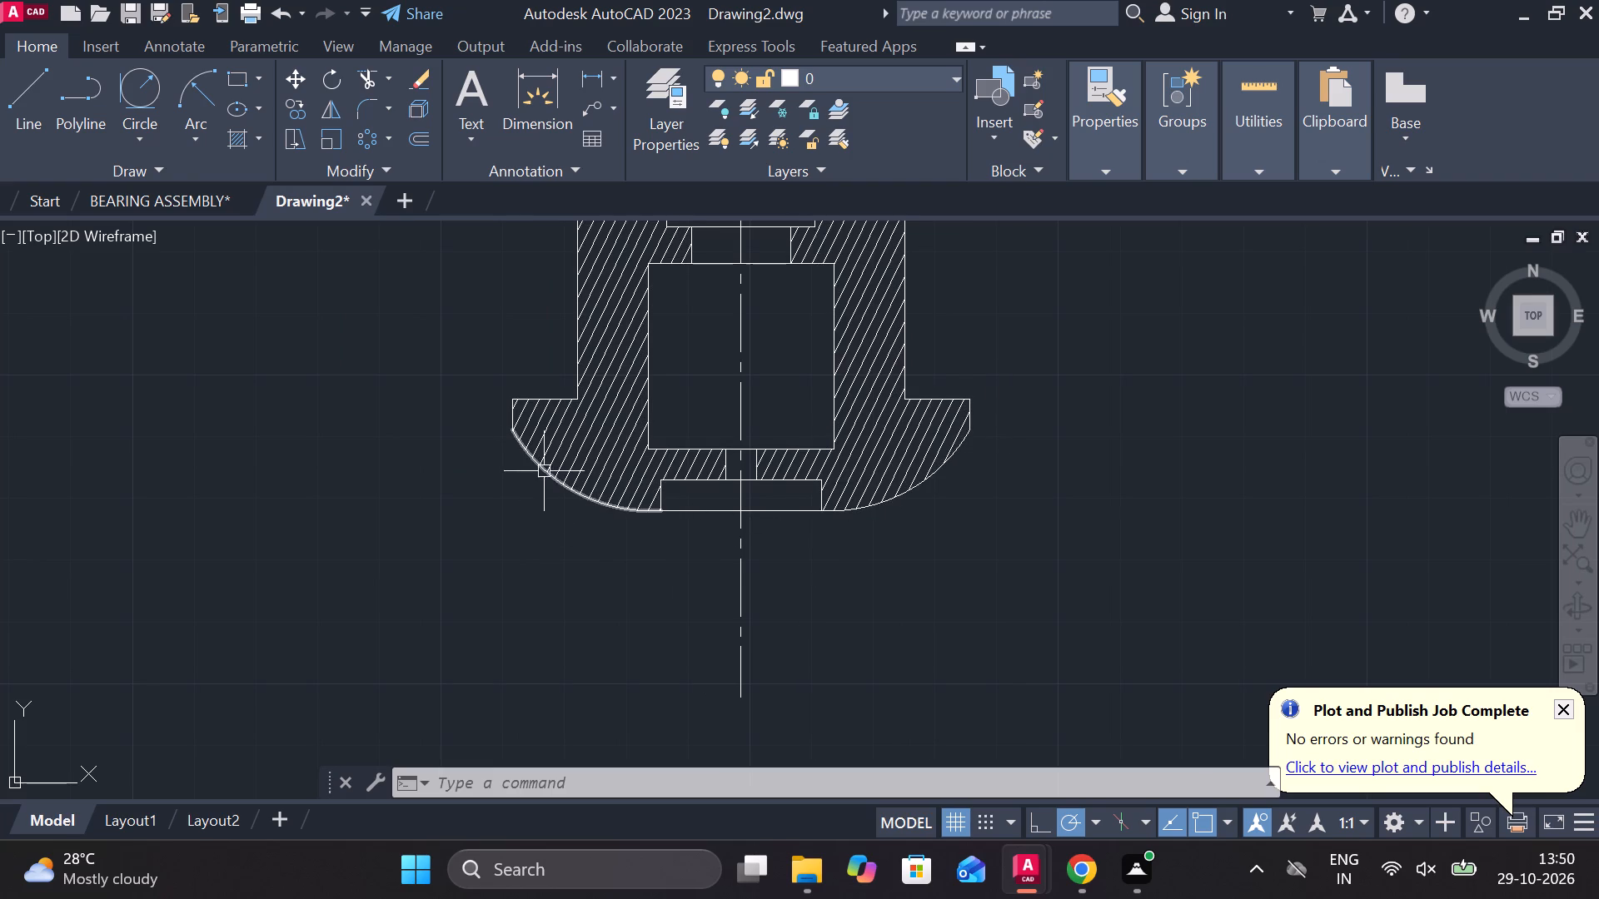
pyautogui.moveTo(1084, 455); pyautogui.dragTo(1102, 571, button='middle')
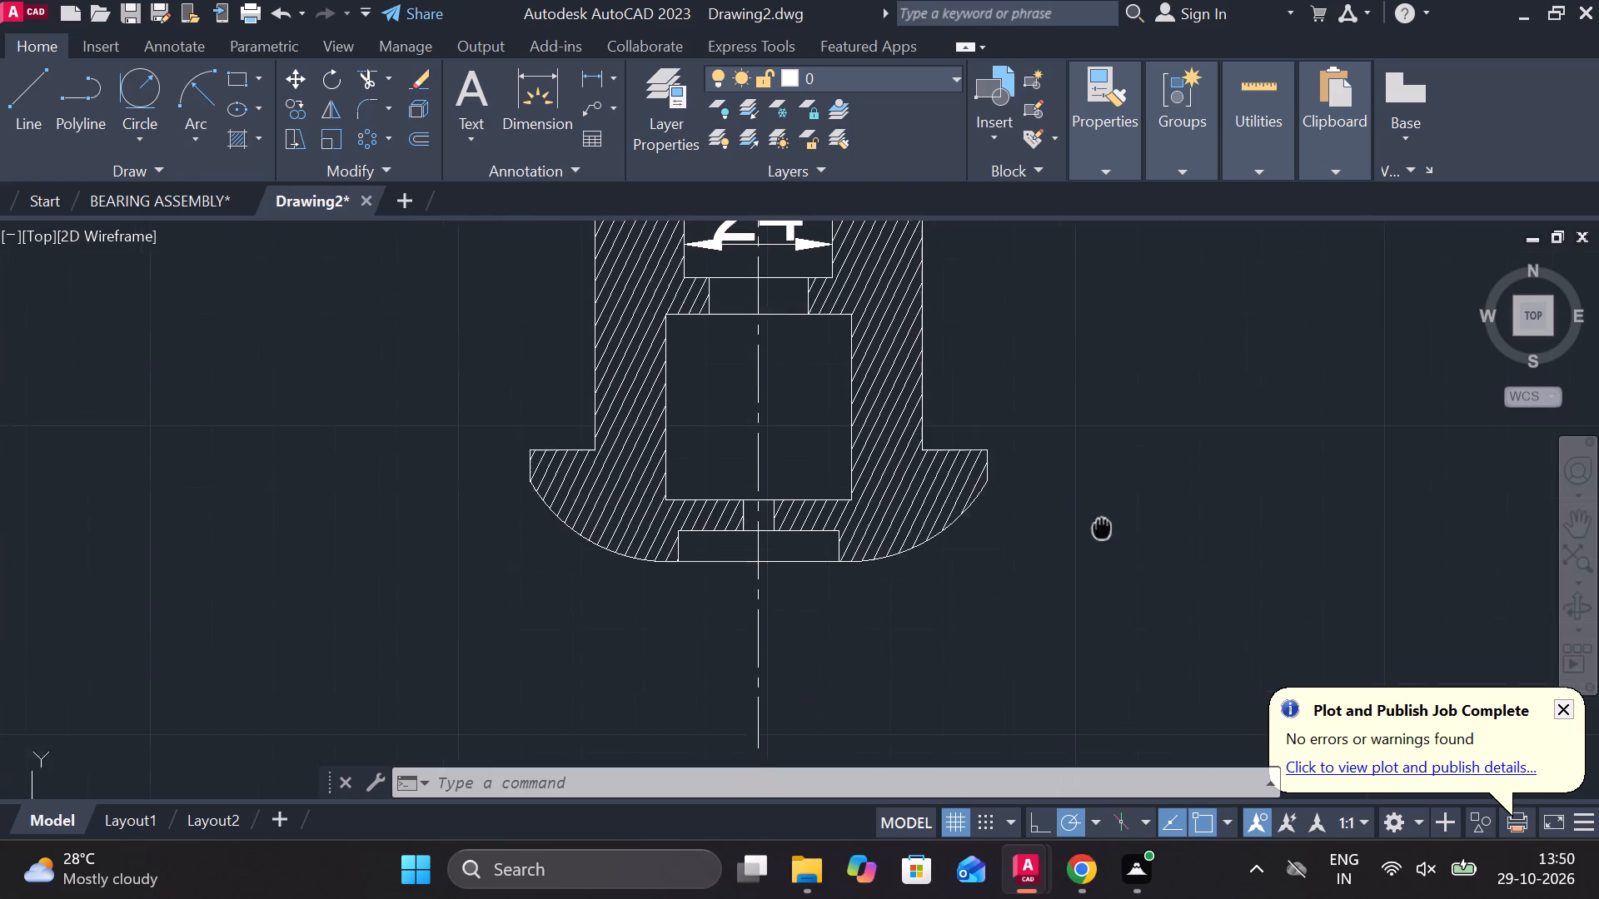
pyautogui.moveTo(1102, 571); pyautogui.dragTo(1102, 597, button='middle')
pyautogui.scroll(-1, 1099, 579)
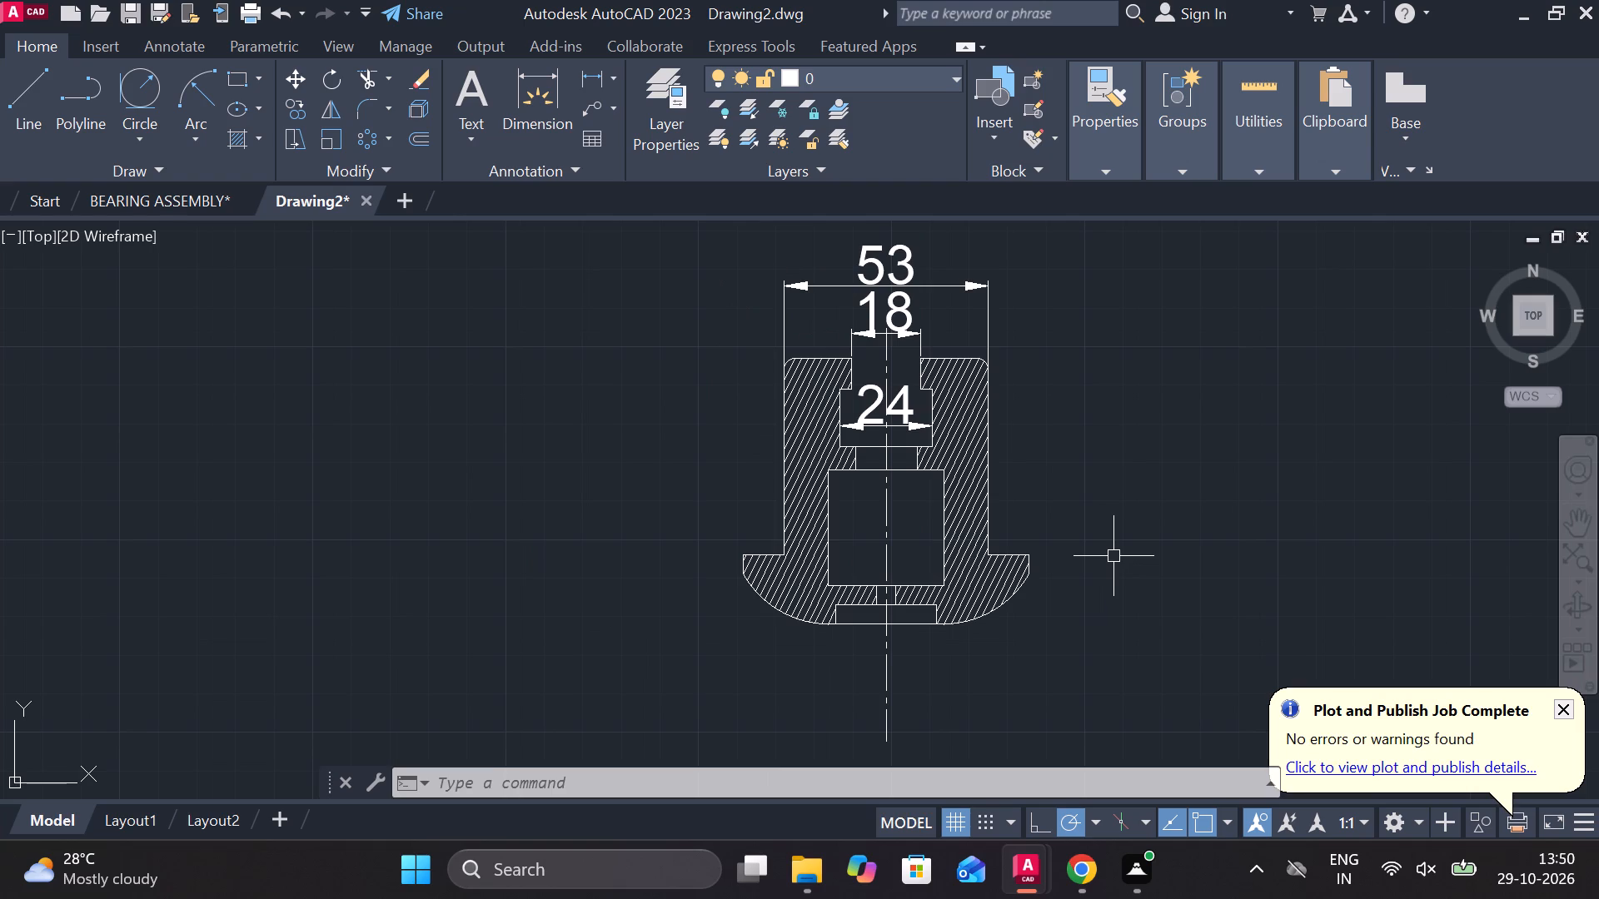
pyautogui.scroll(1, 1012, 430)
pyautogui.scroll(-1, 1068, 489)
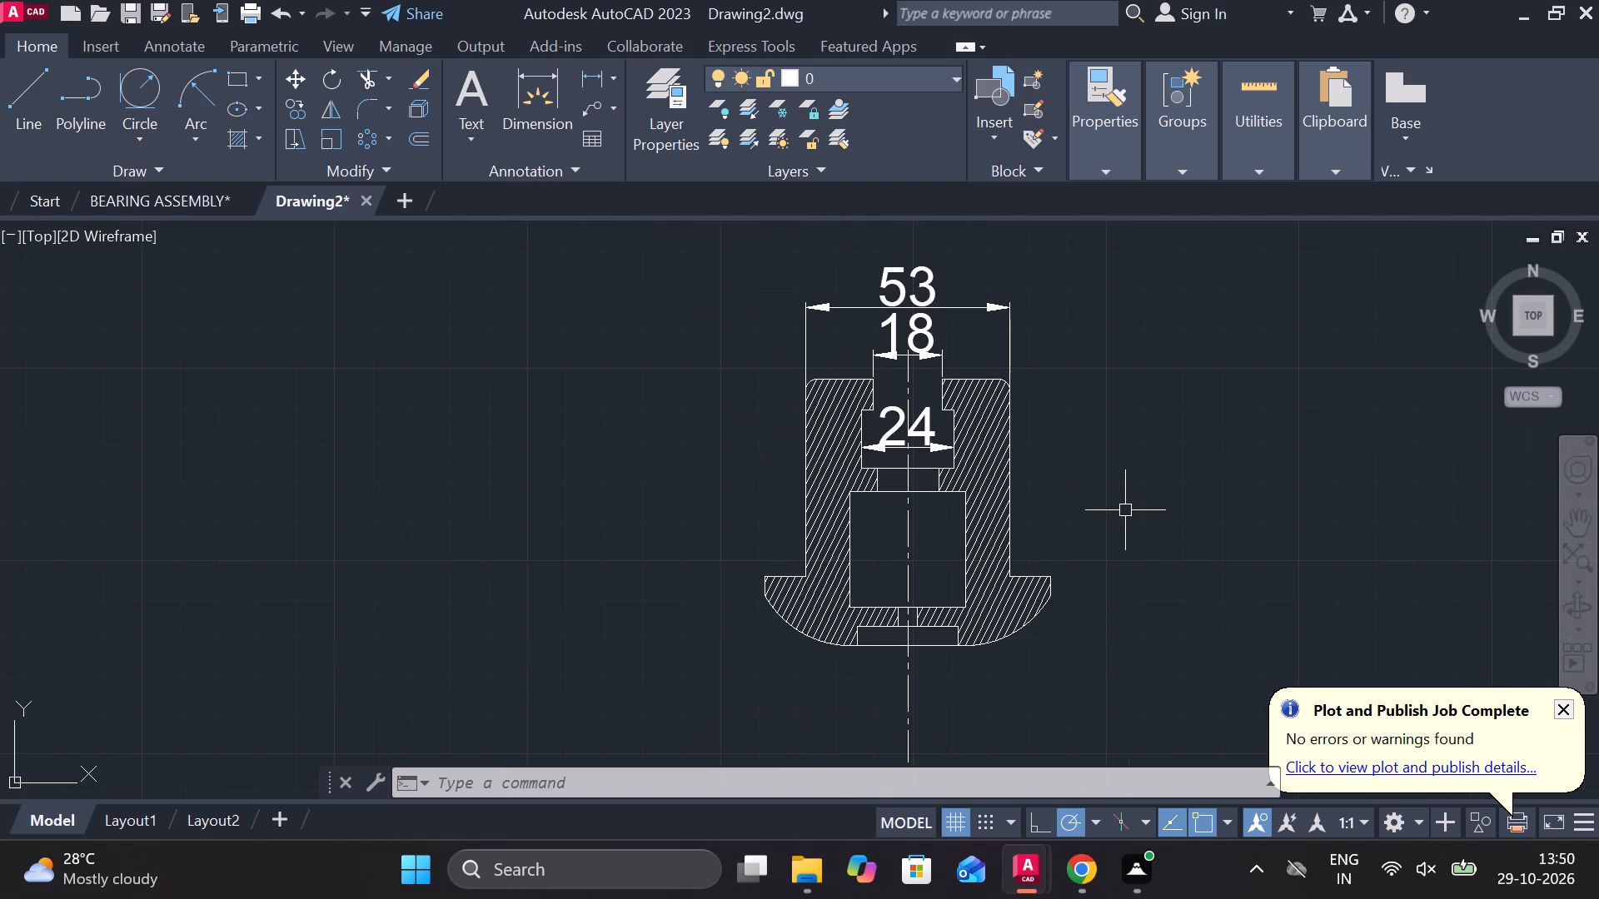
pyautogui.scroll(1, 1073, 552)
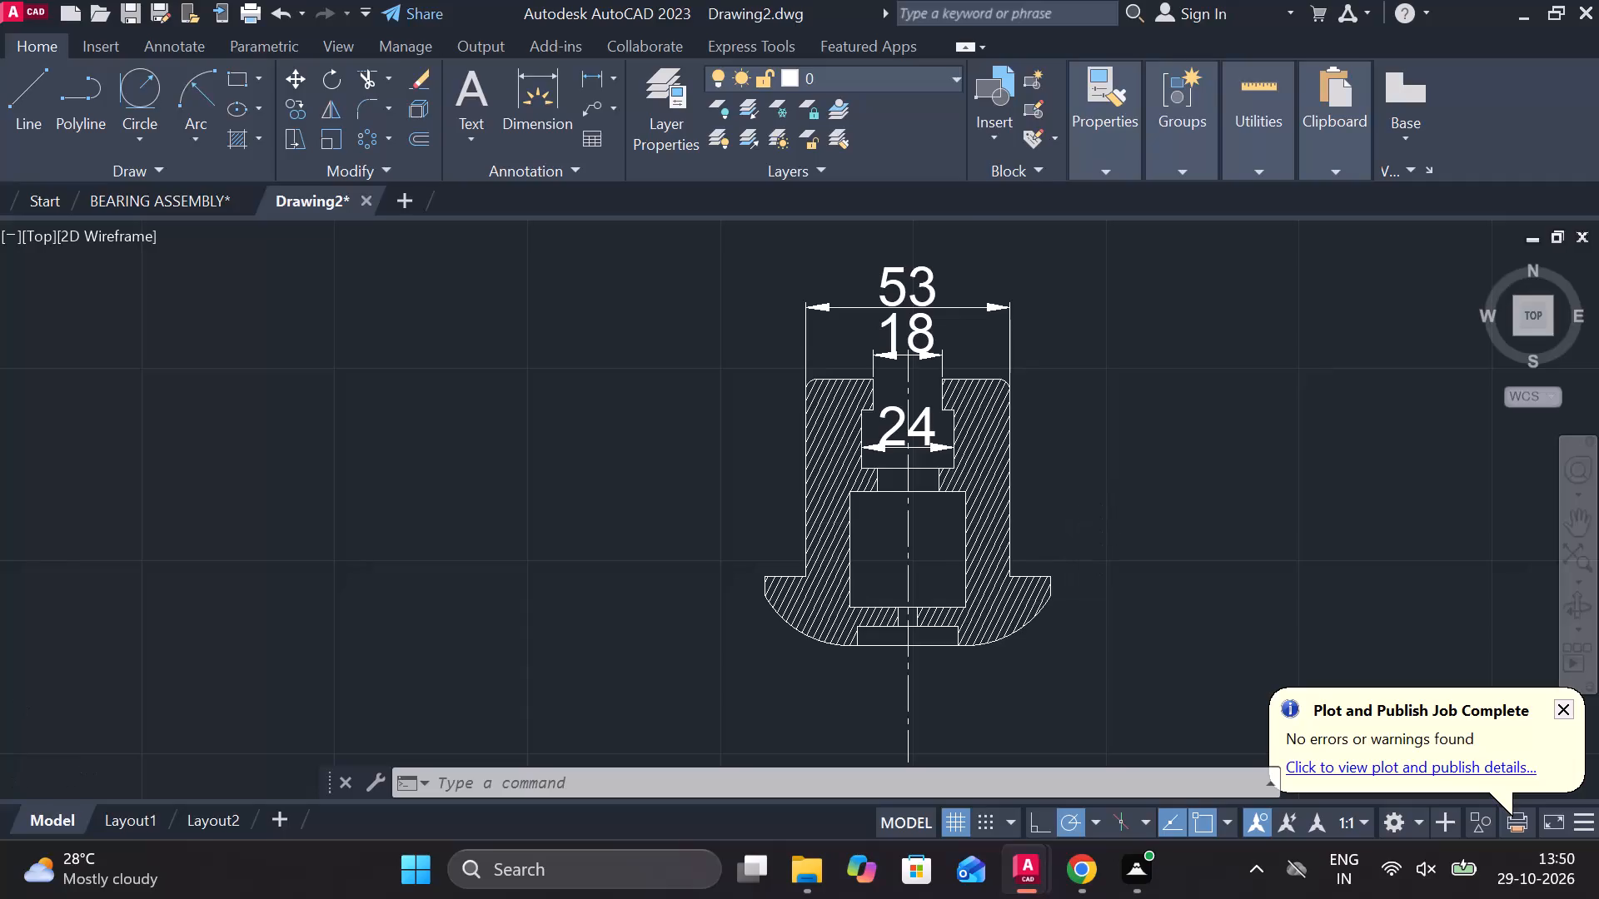
pyautogui.moveTo(1074, 551); pyautogui.dragTo(1244, 490, button='middle')
pyautogui.scroll(-2, 1287, 494)
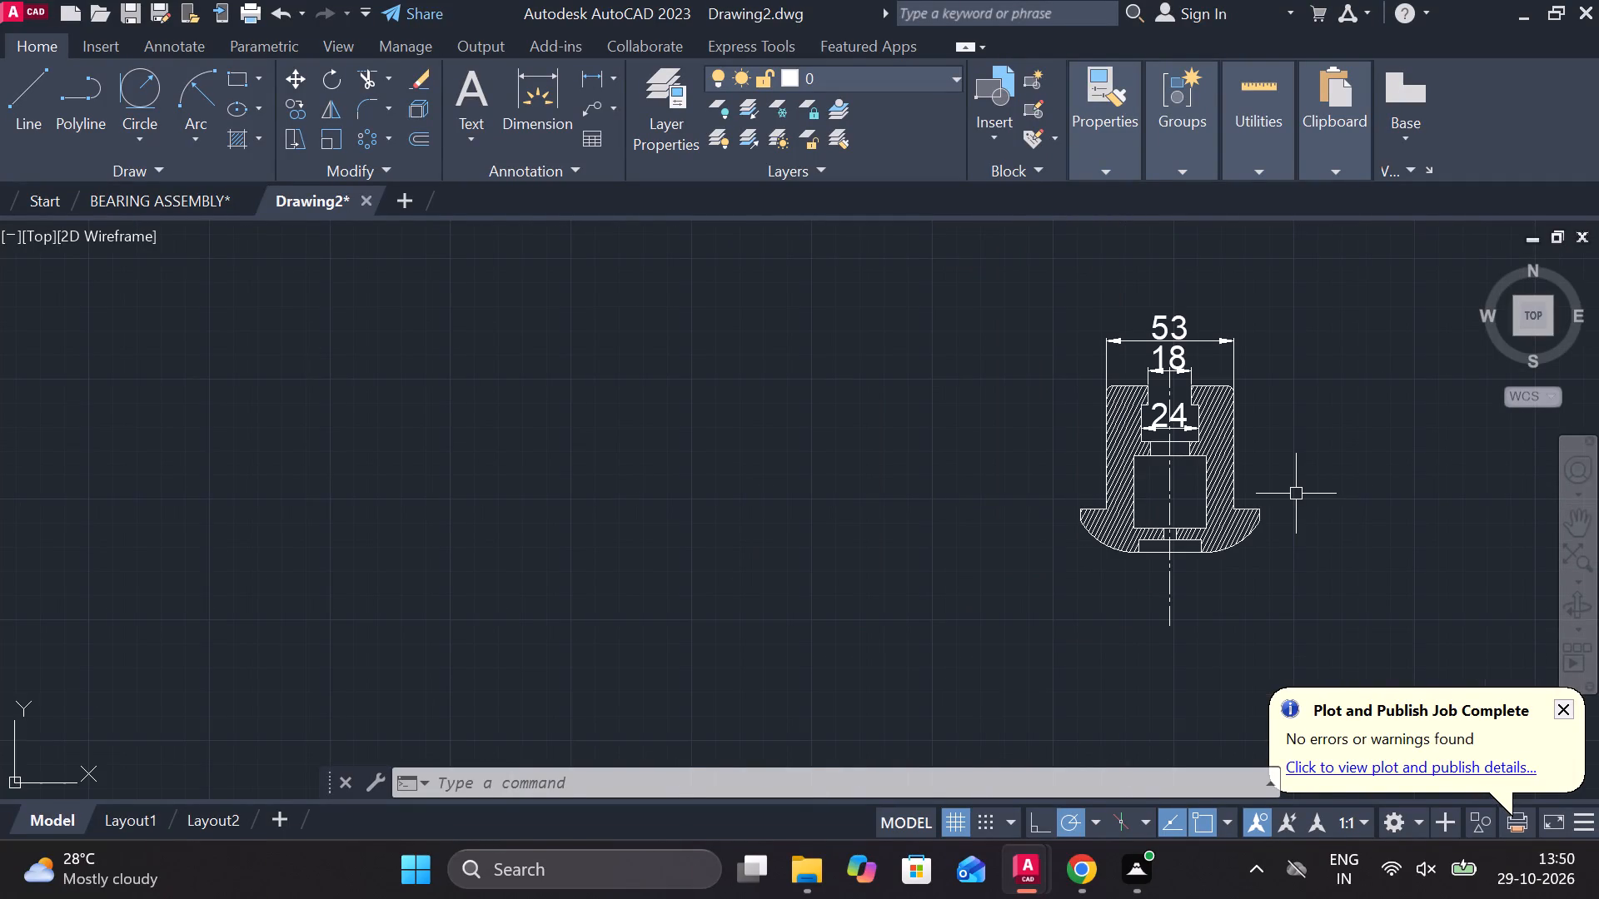
# Examine the dimensioned part's stepped bore, large cavity, flange and rounded base.
pyautogui.scroll(1, 1296, 494)
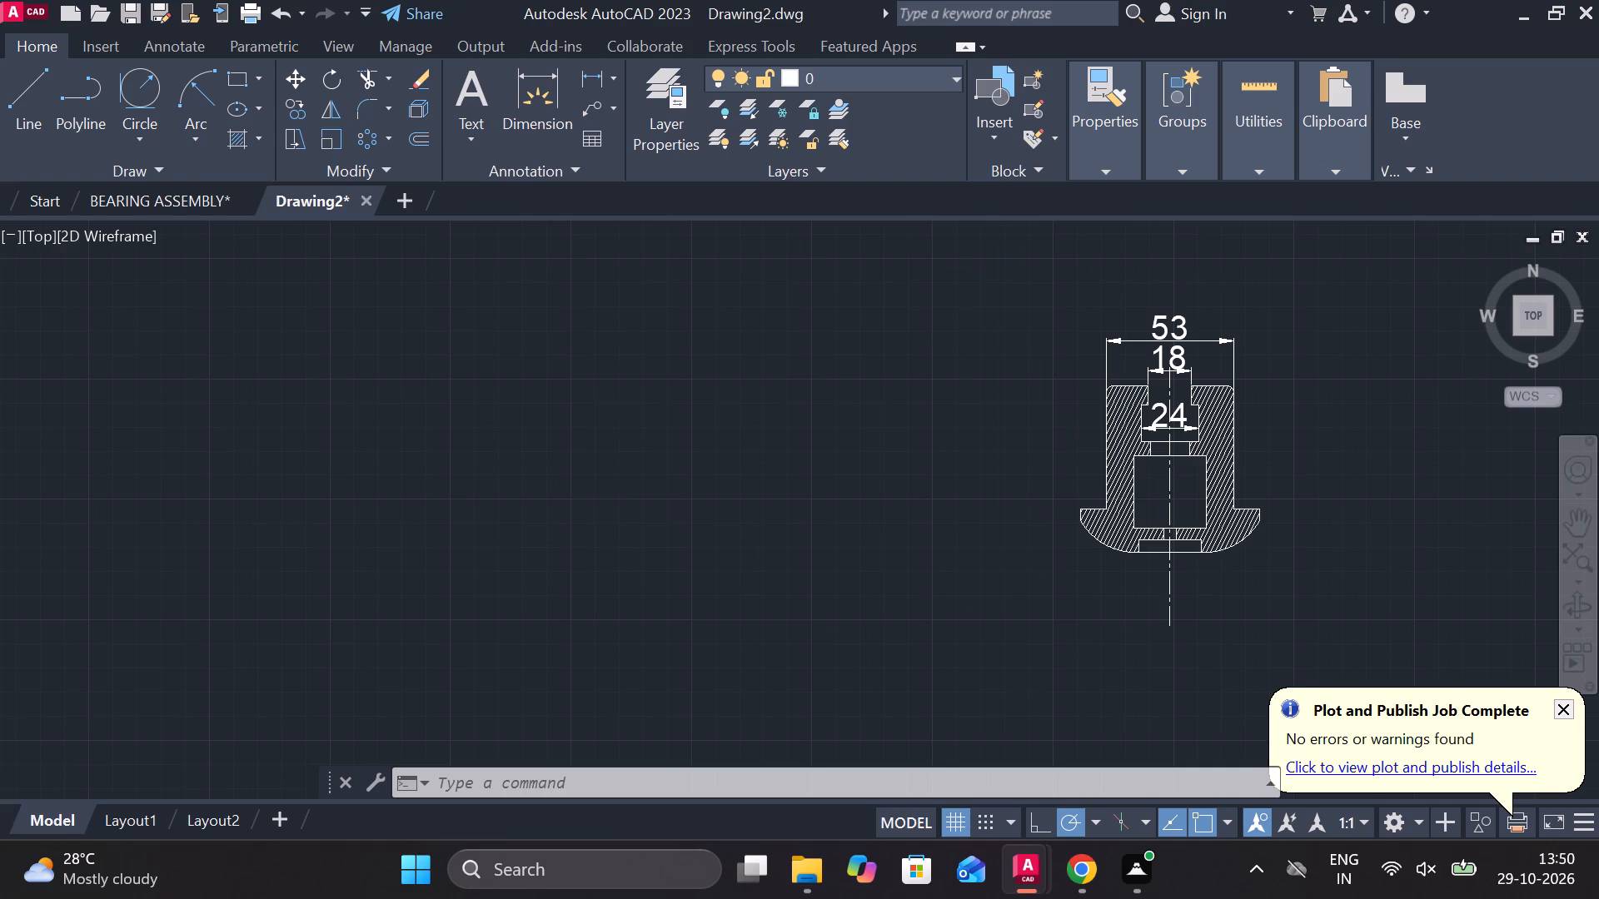
pyautogui.moveTo(1264, 478); pyautogui.dragTo(1141, 474, button='middle')
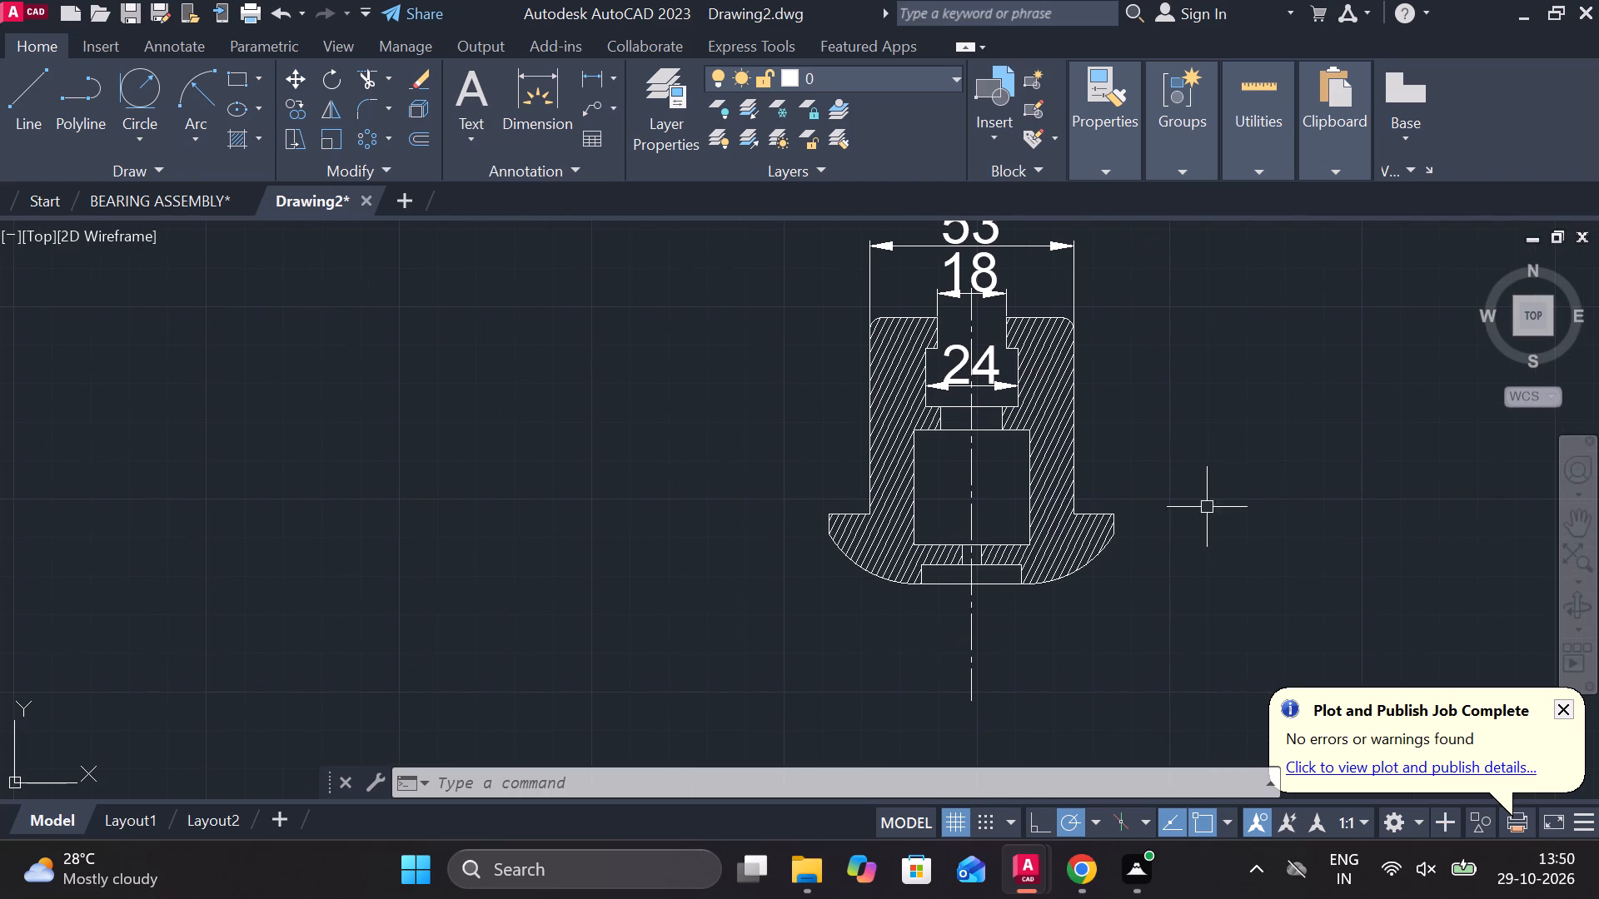
pyautogui.moveTo(1157, 493); pyautogui.dragTo(1158, 539, button='middle')
pyautogui.scroll(2, 1138, 495)
pyautogui.scroll(-1, 1142, 520)
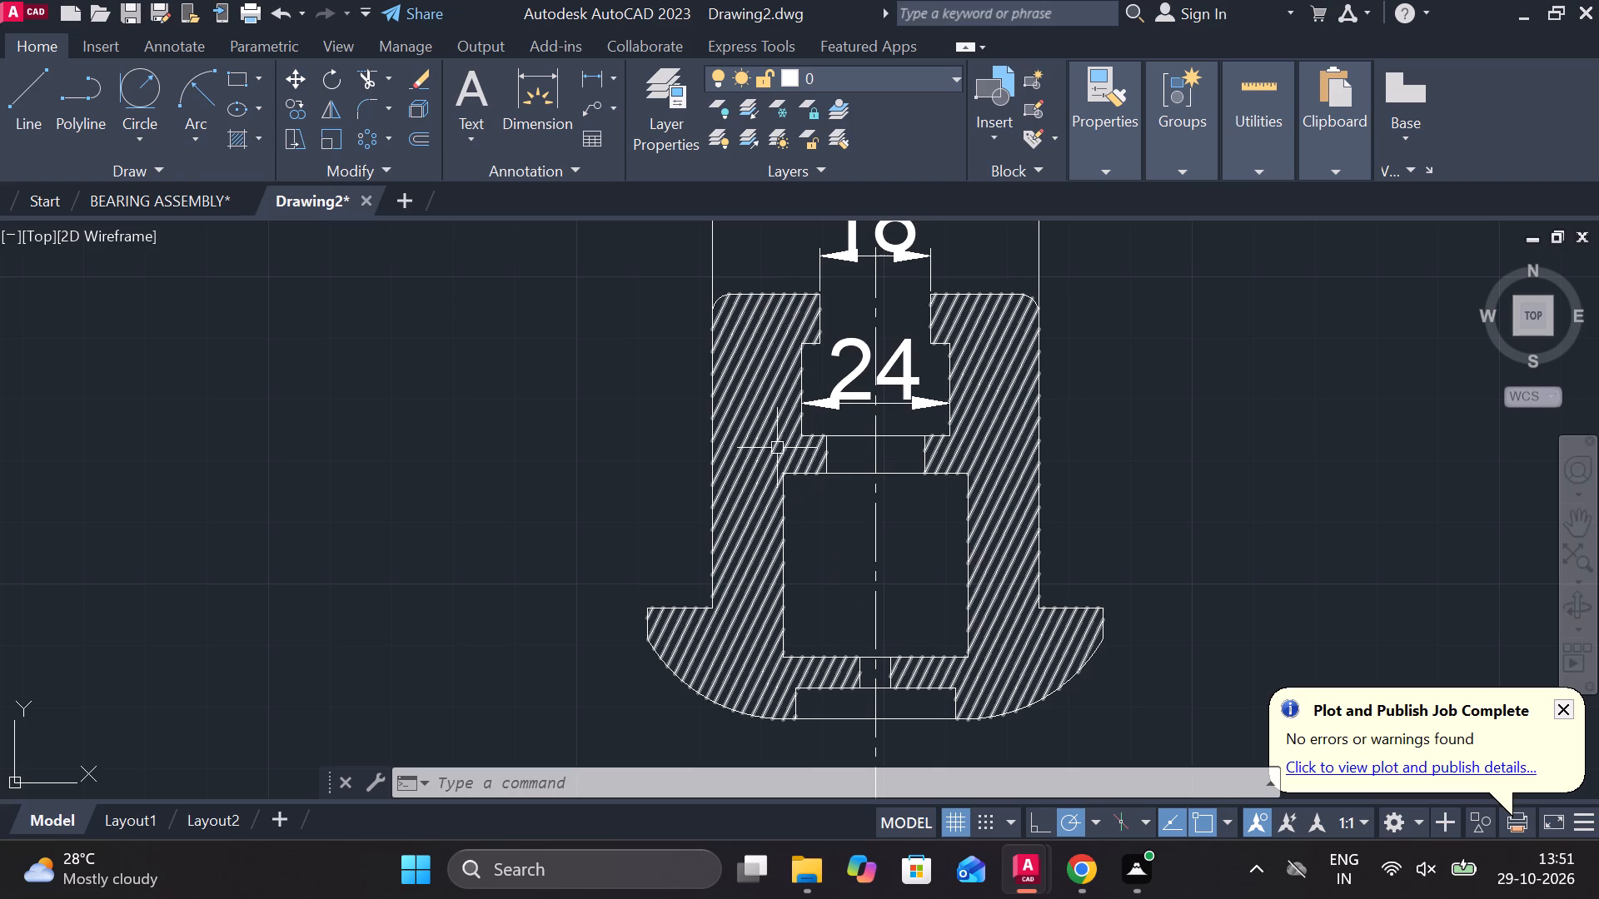
pyautogui.scroll(-2, 942, 452)
pyautogui.moveTo(1059, 499); pyautogui.dragTo(951, 497, button='middle')
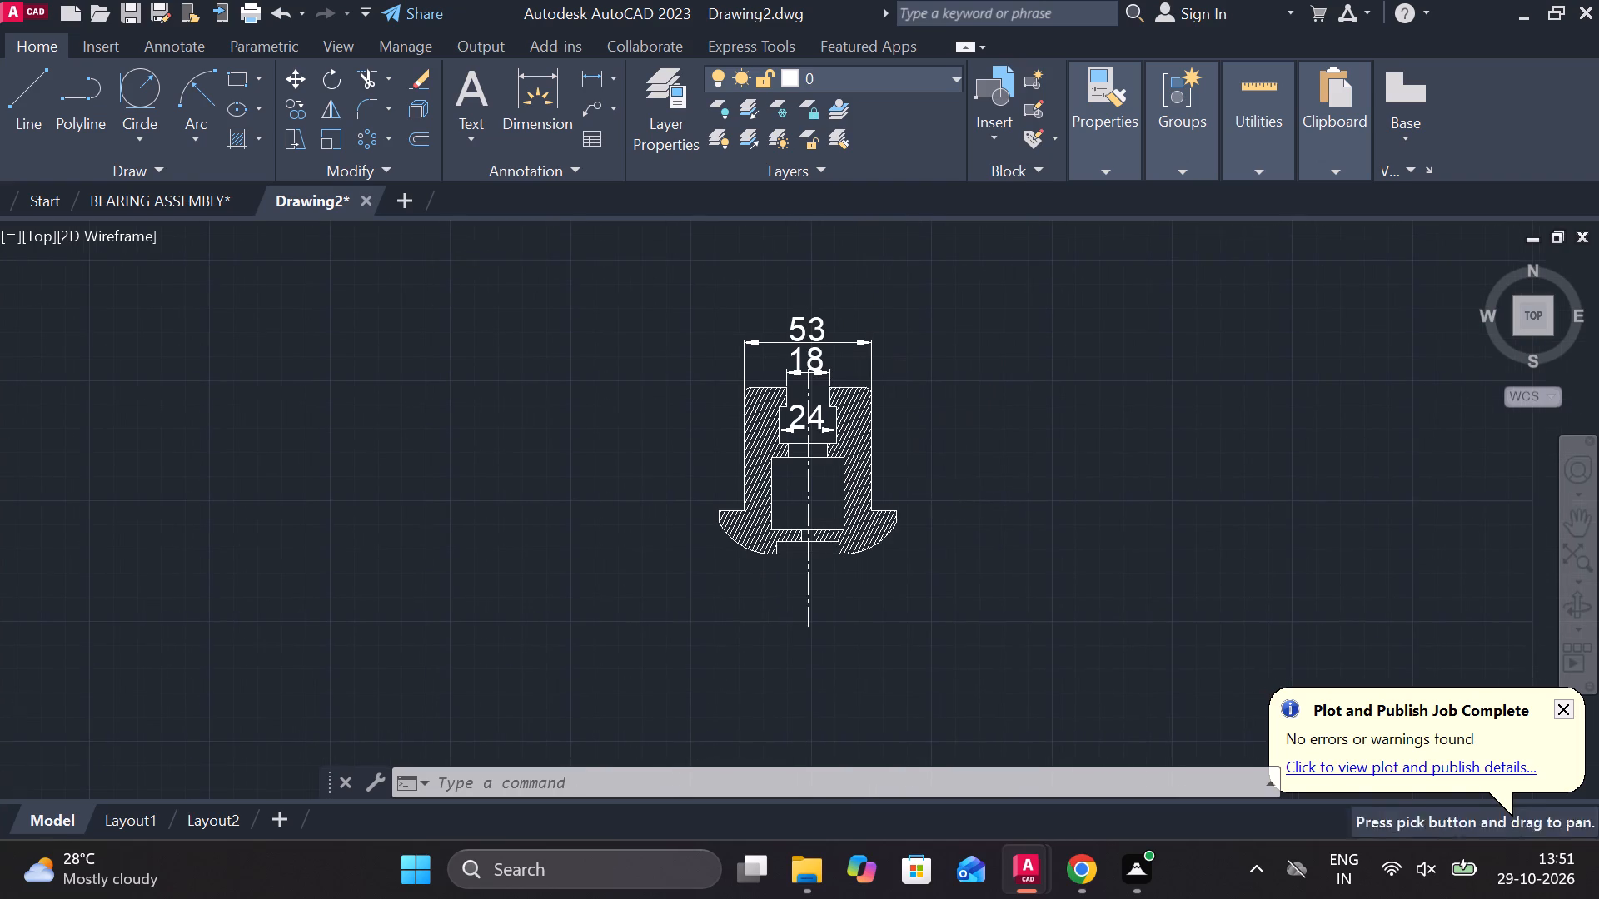
pyautogui.scroll(2, 903, 518)
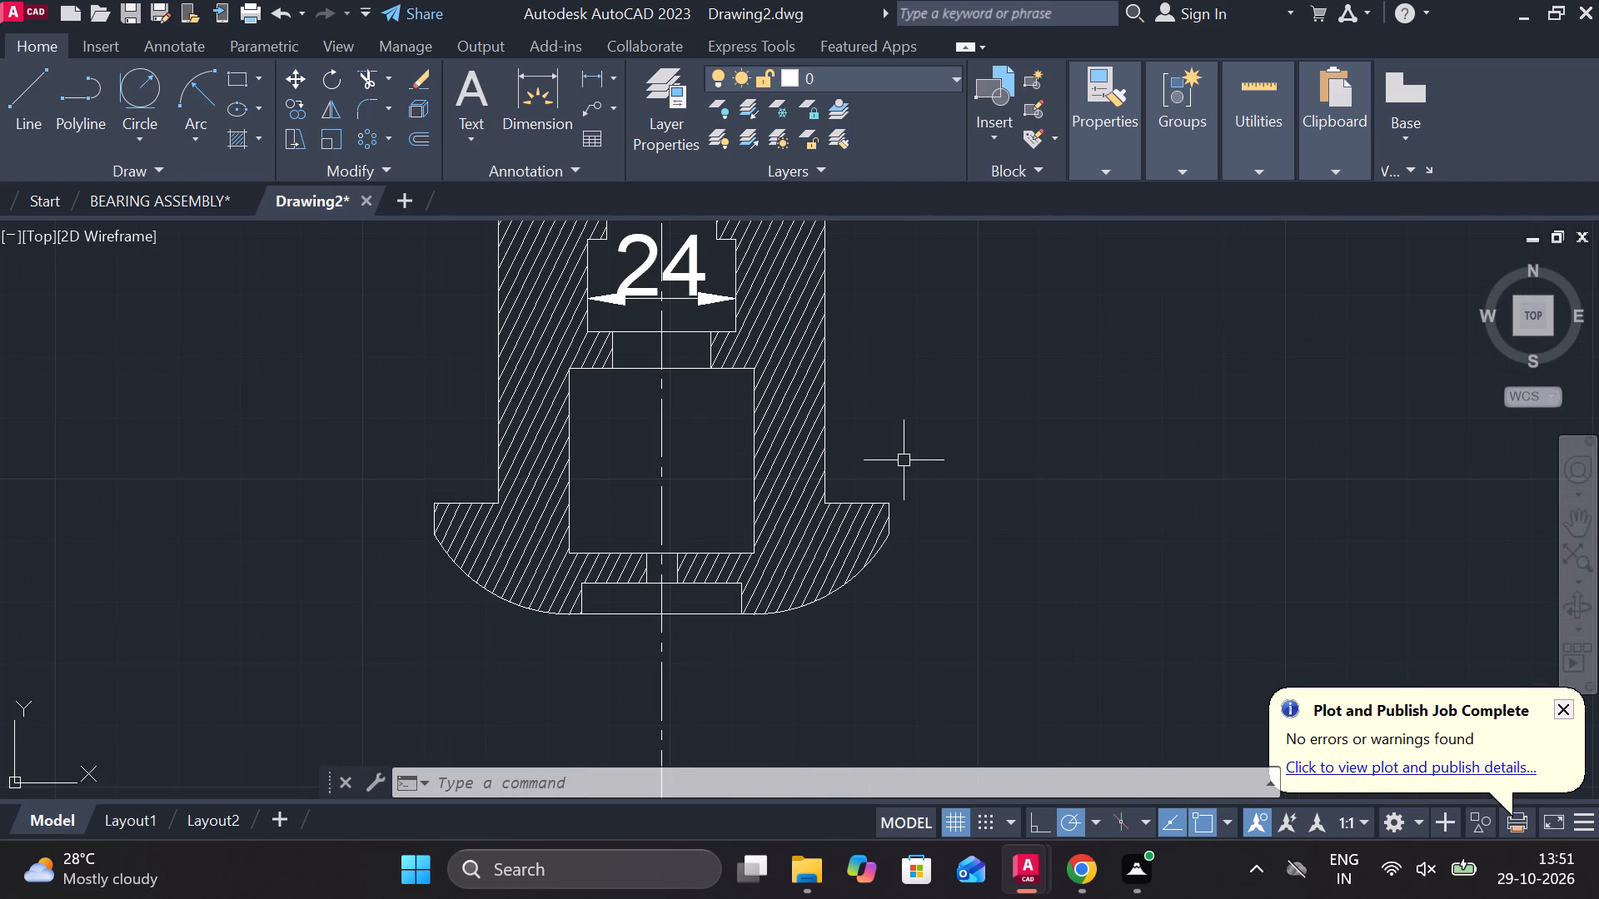
pyautogui.moveTo(912, 459); pyautogui.dragTo(962, 526, button='middle')
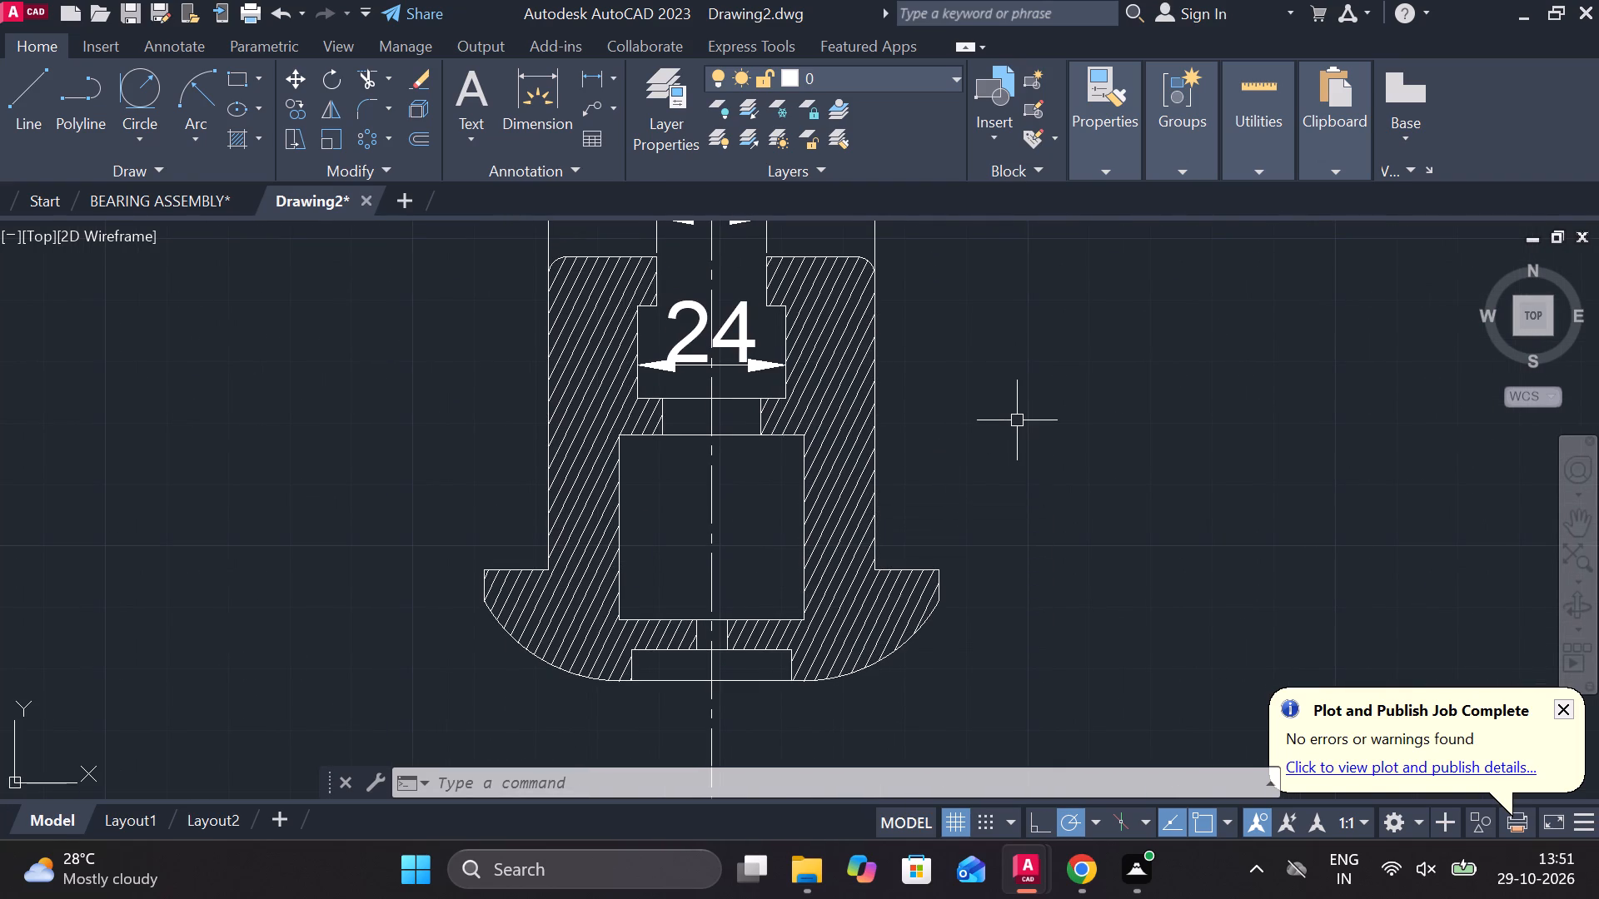
pyautogui.scroll(-1, 1017, 420)
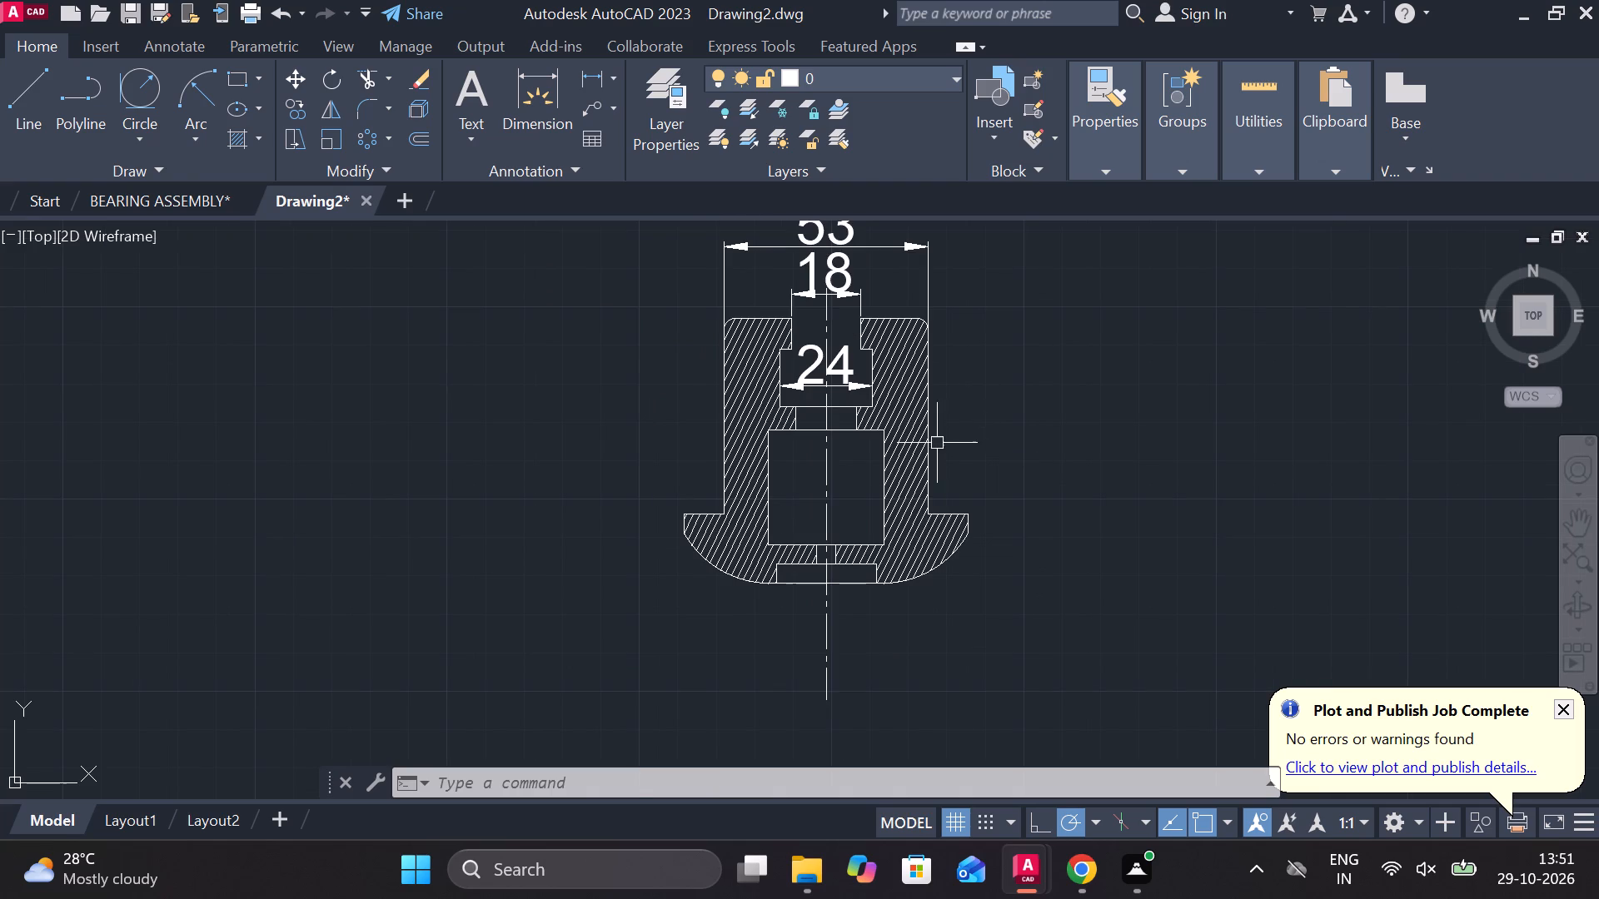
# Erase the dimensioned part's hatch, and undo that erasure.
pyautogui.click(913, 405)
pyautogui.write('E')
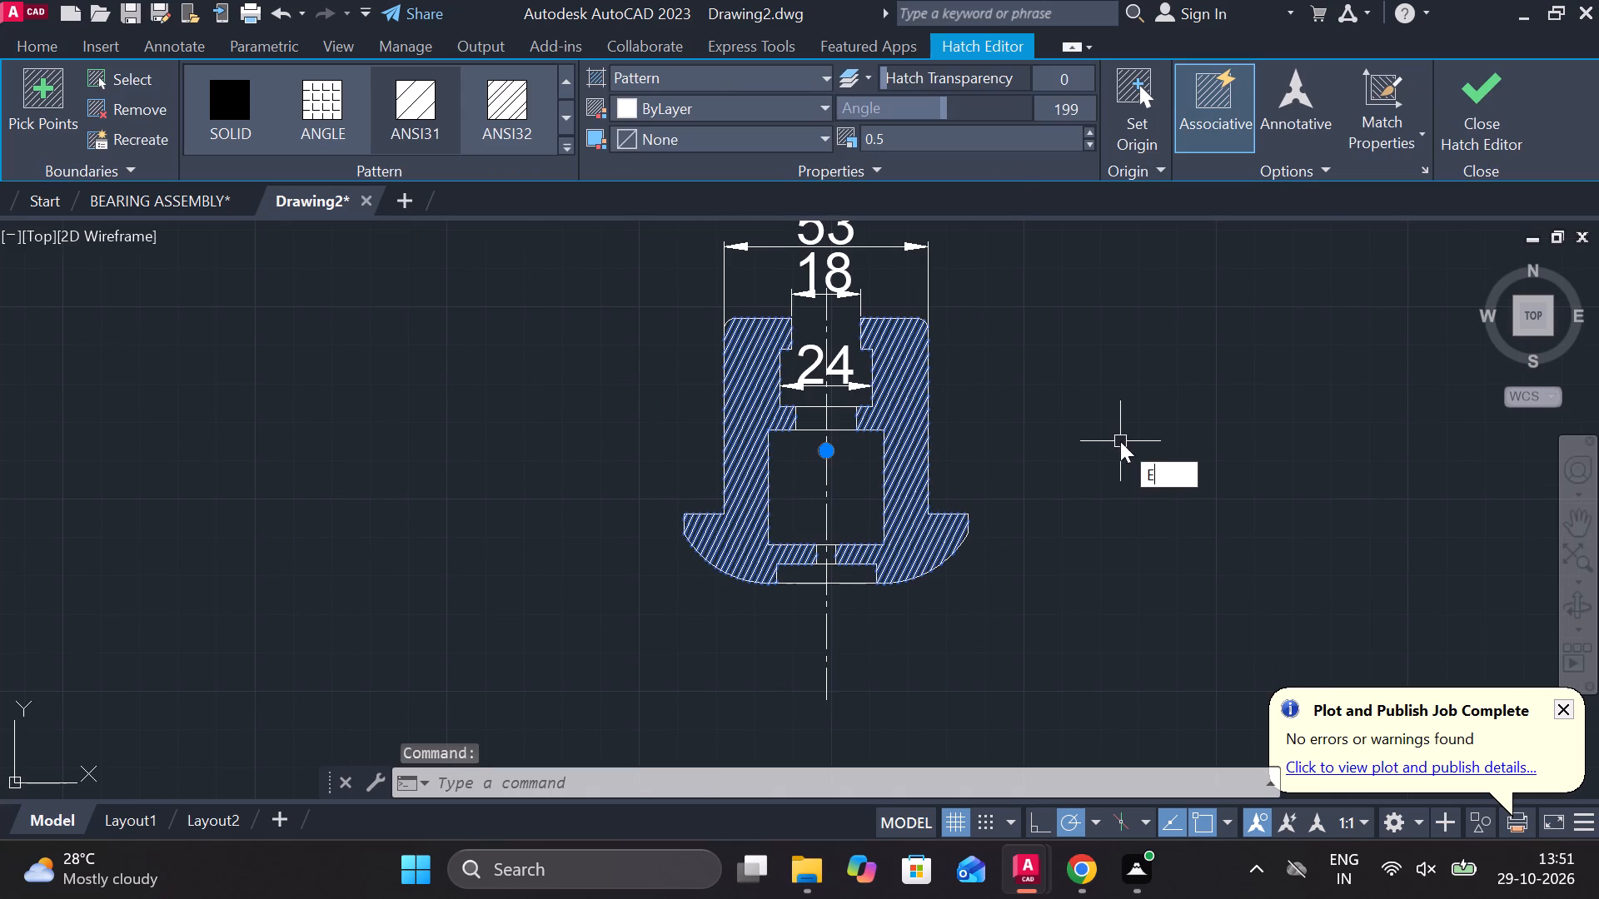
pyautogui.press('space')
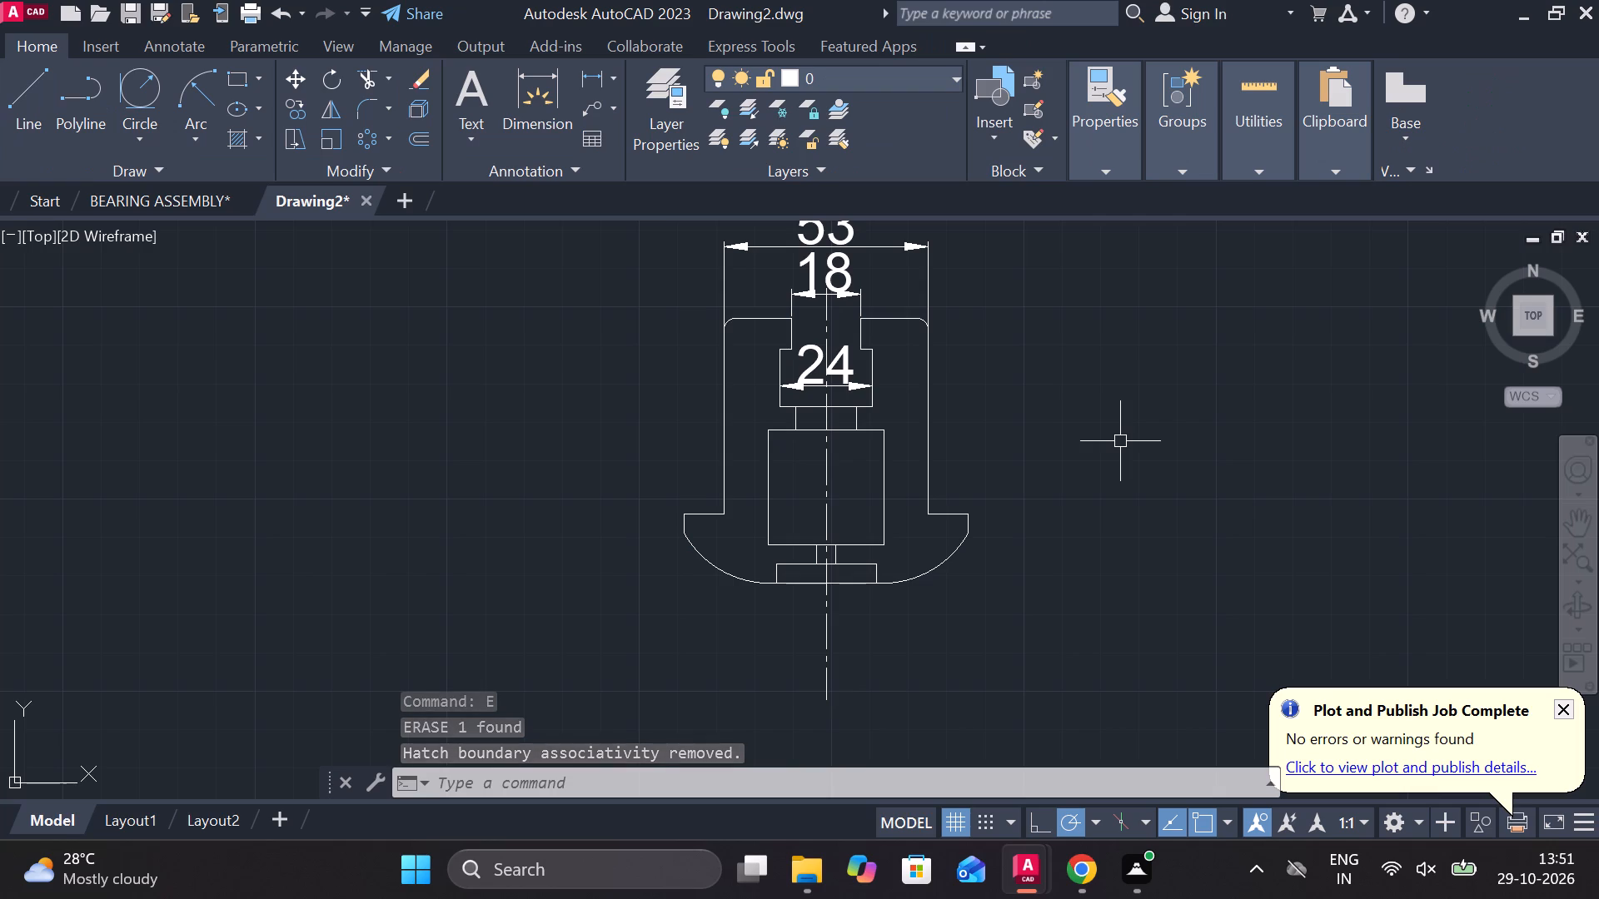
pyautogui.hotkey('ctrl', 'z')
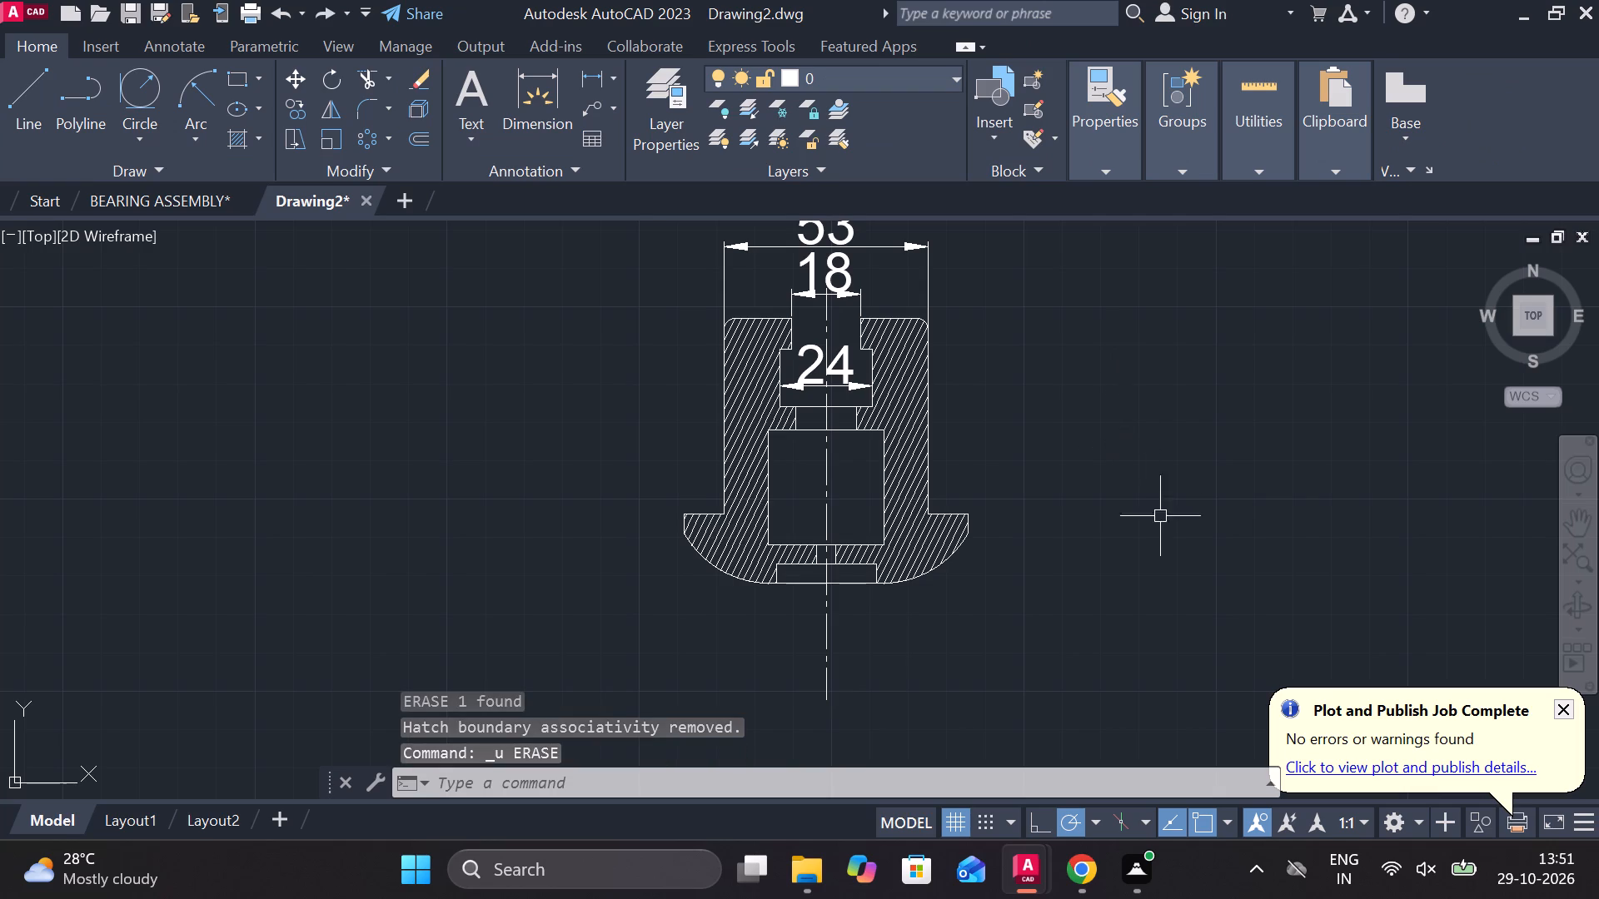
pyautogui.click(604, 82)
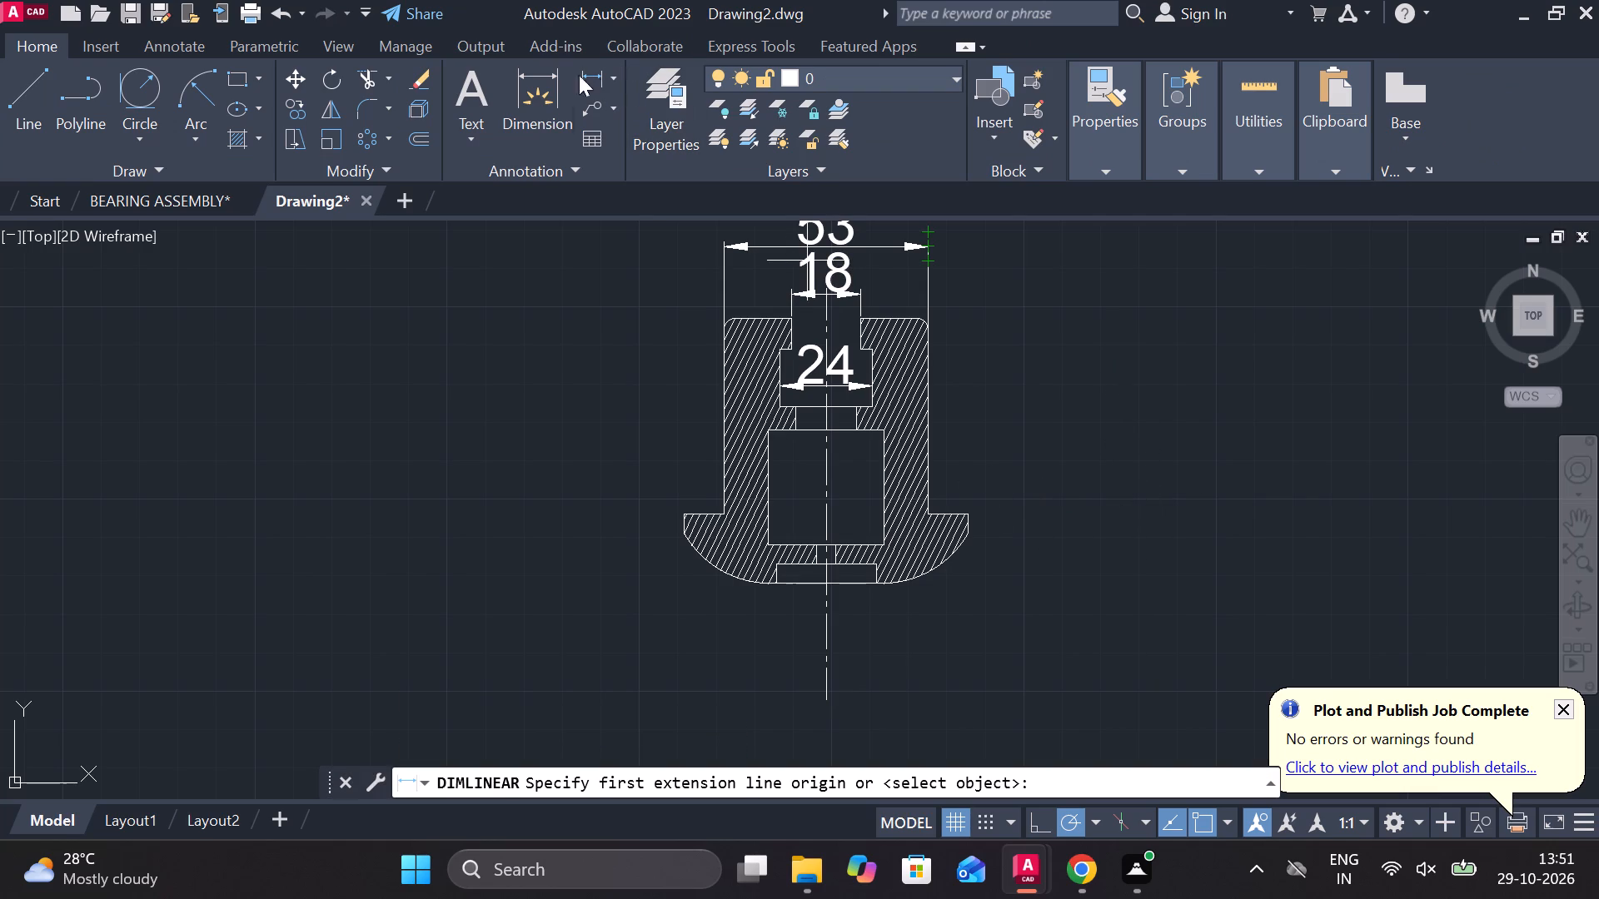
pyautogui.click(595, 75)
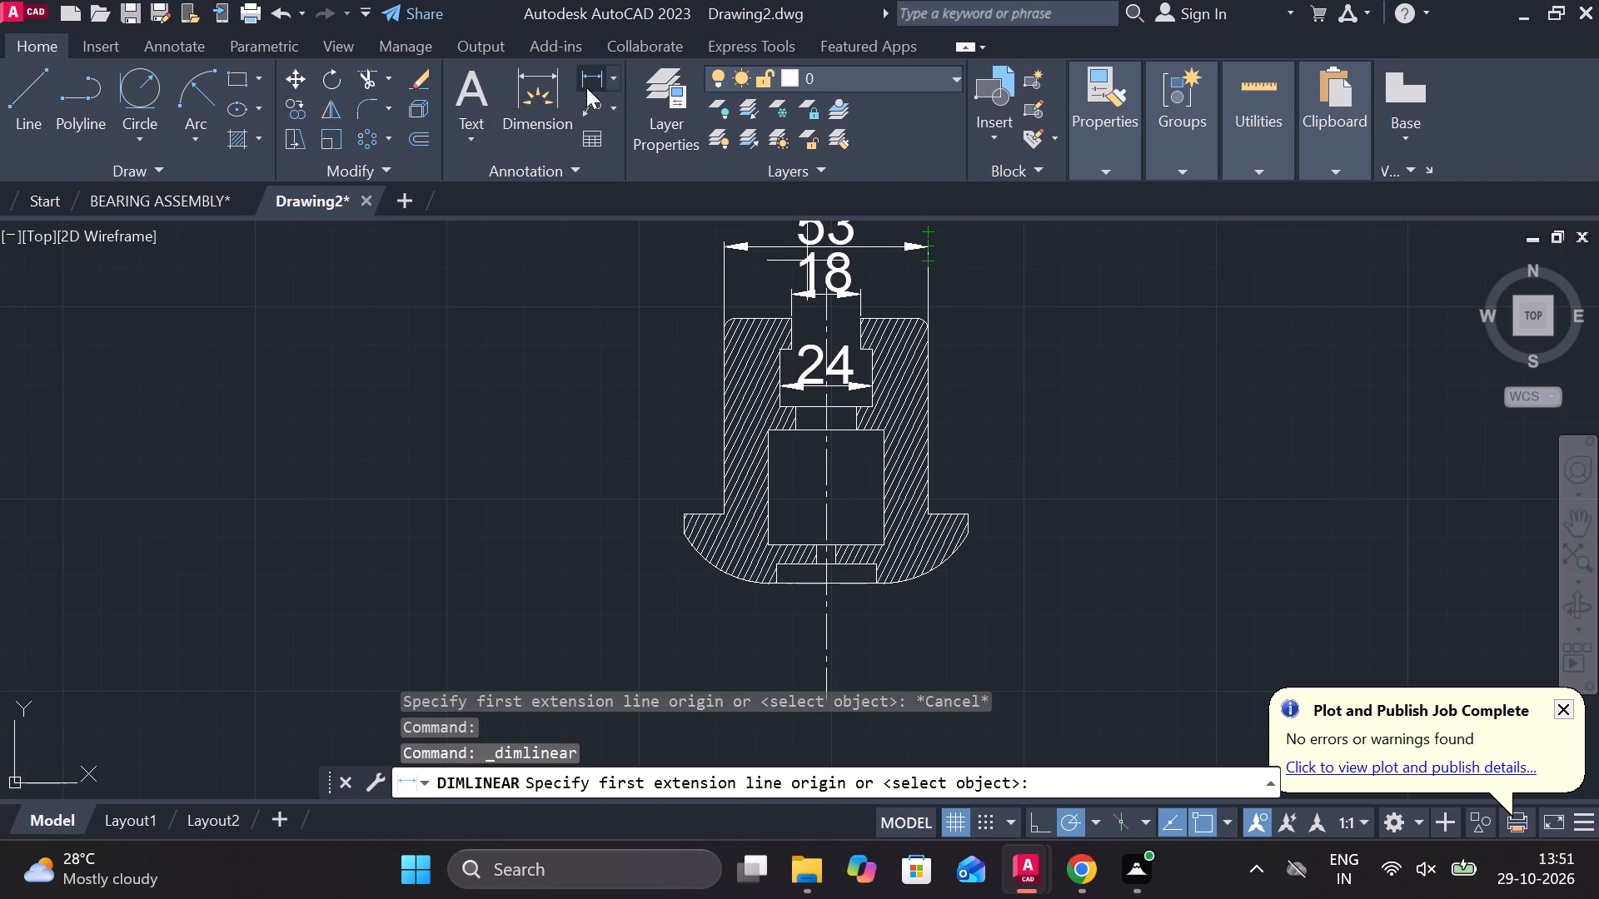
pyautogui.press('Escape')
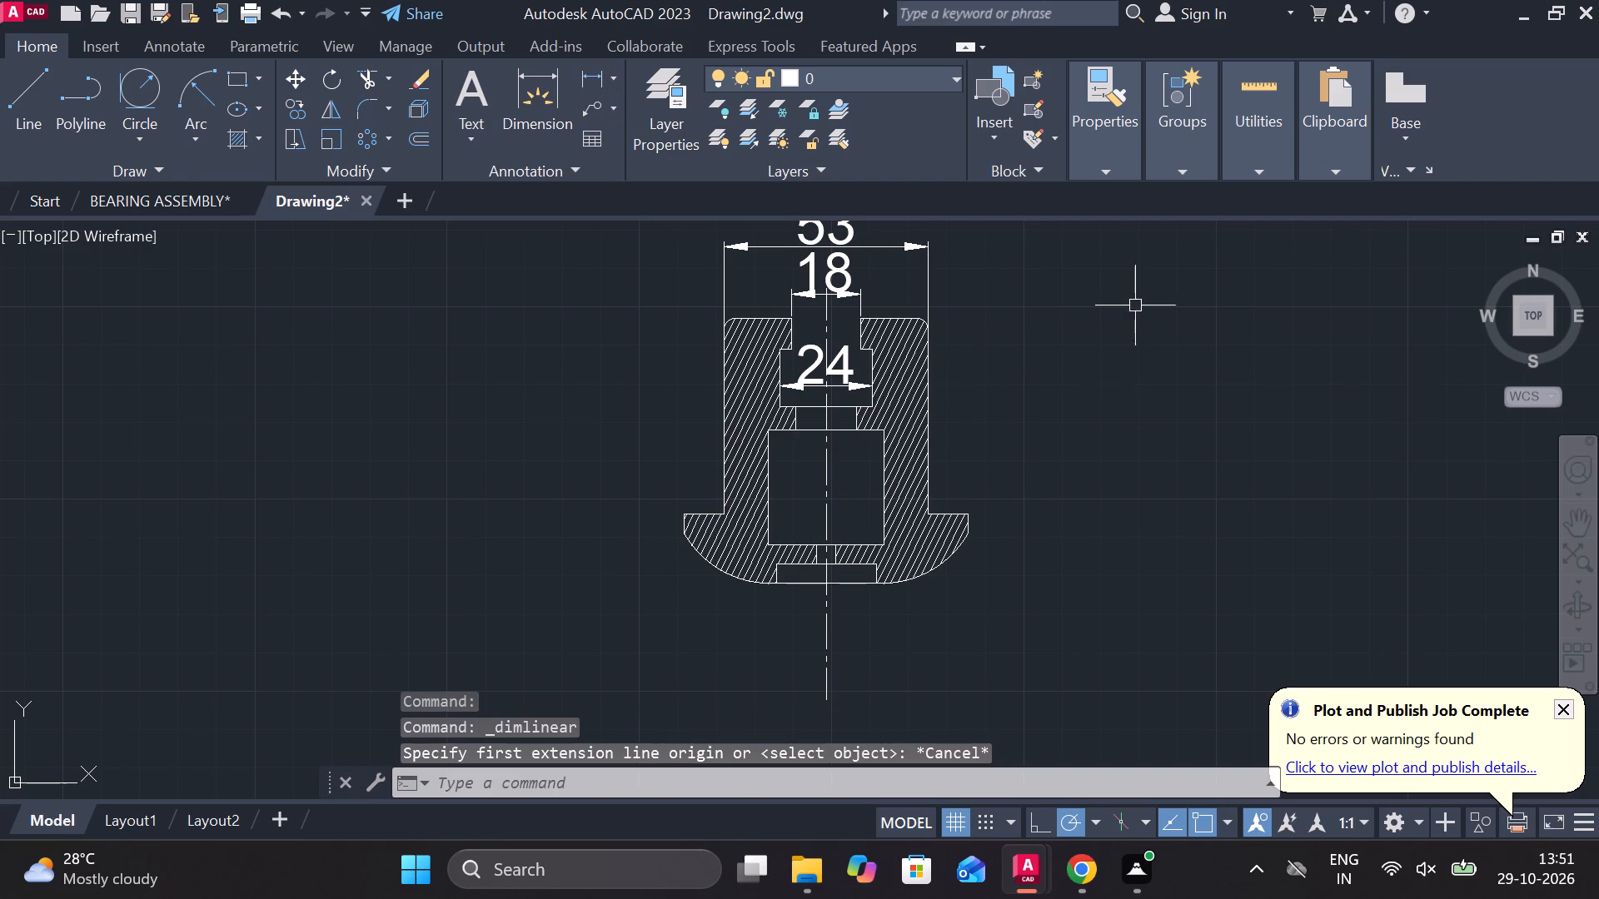
# Add a vertical linear dimension from the part's top face to the flange's upper face, placed outside its left side.
pyautogui.click(585, 76)
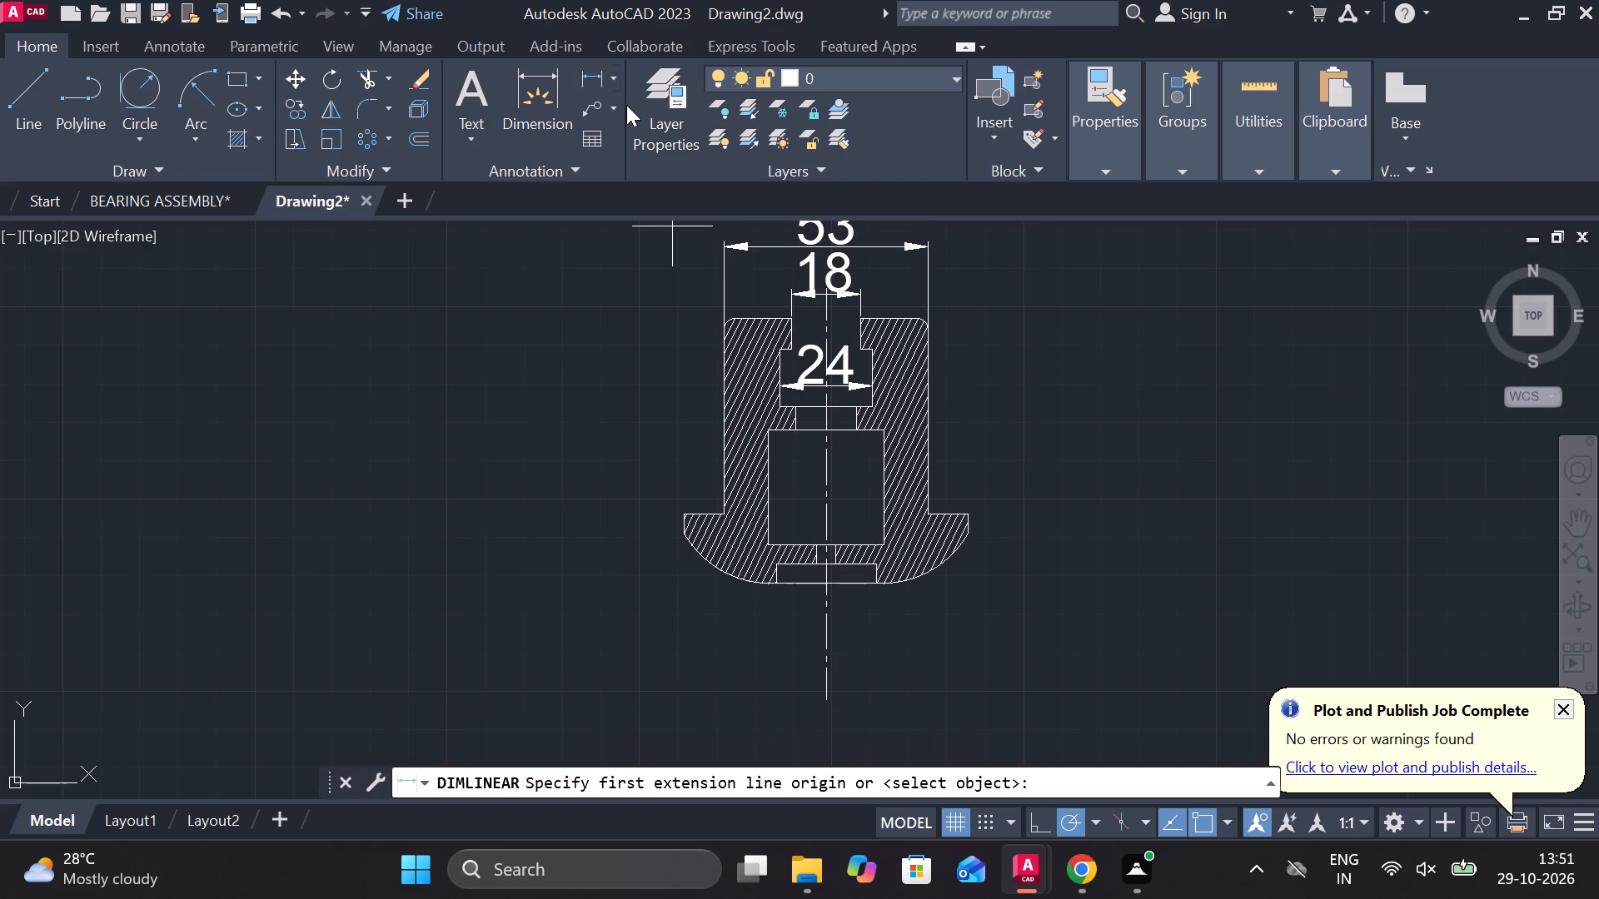
pyautogui.click(605, 82)
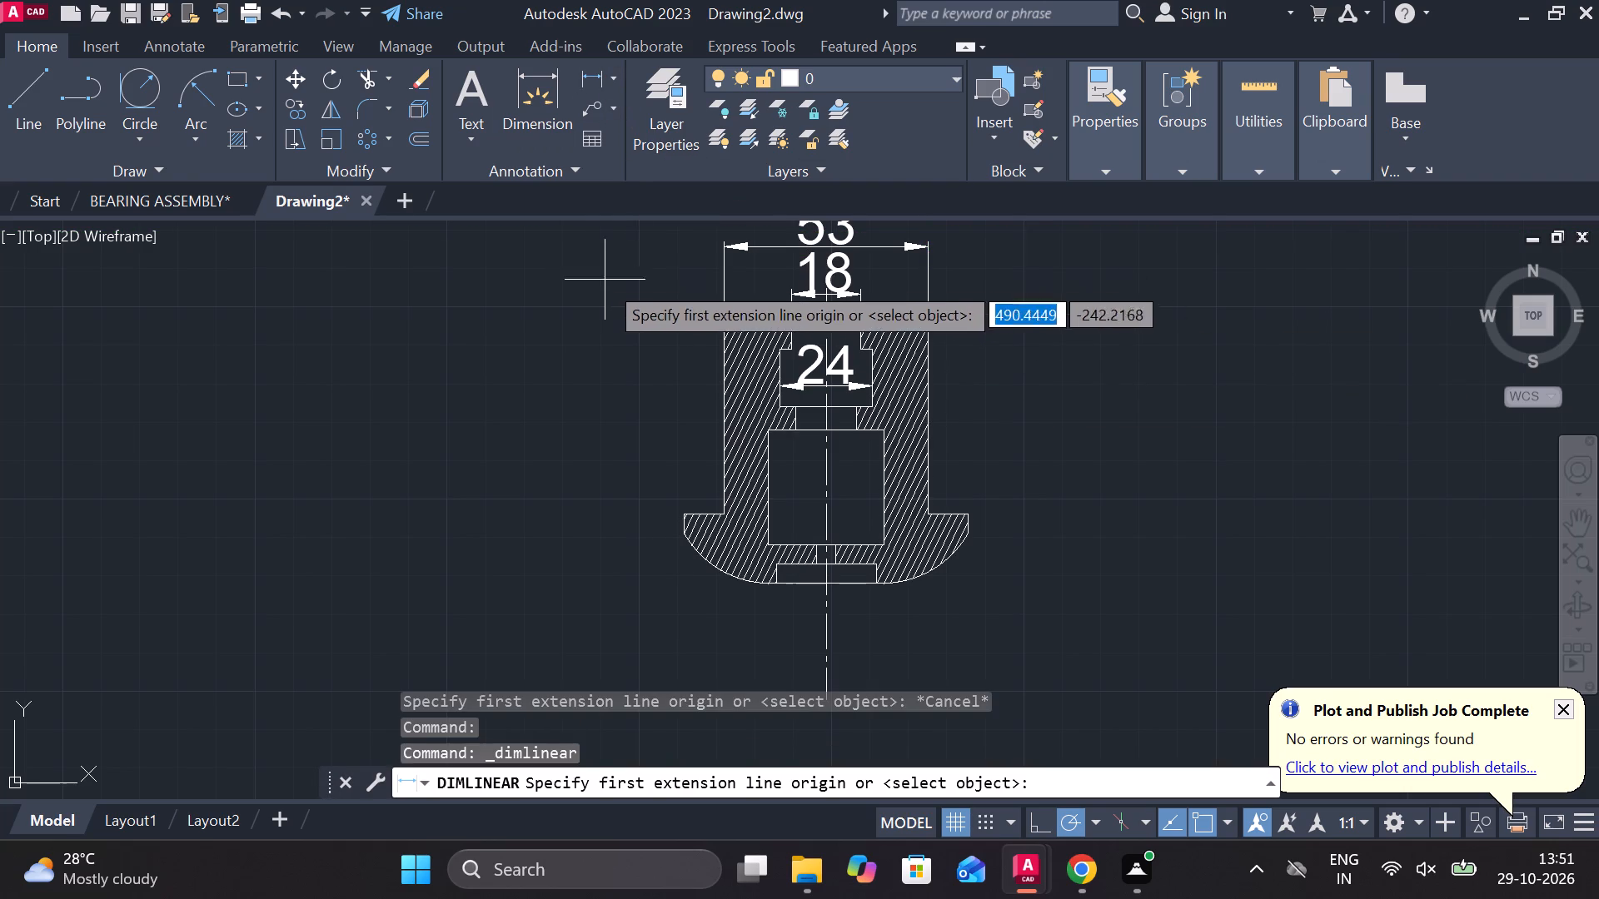
pyautogui.scroll(1, 775, 356)
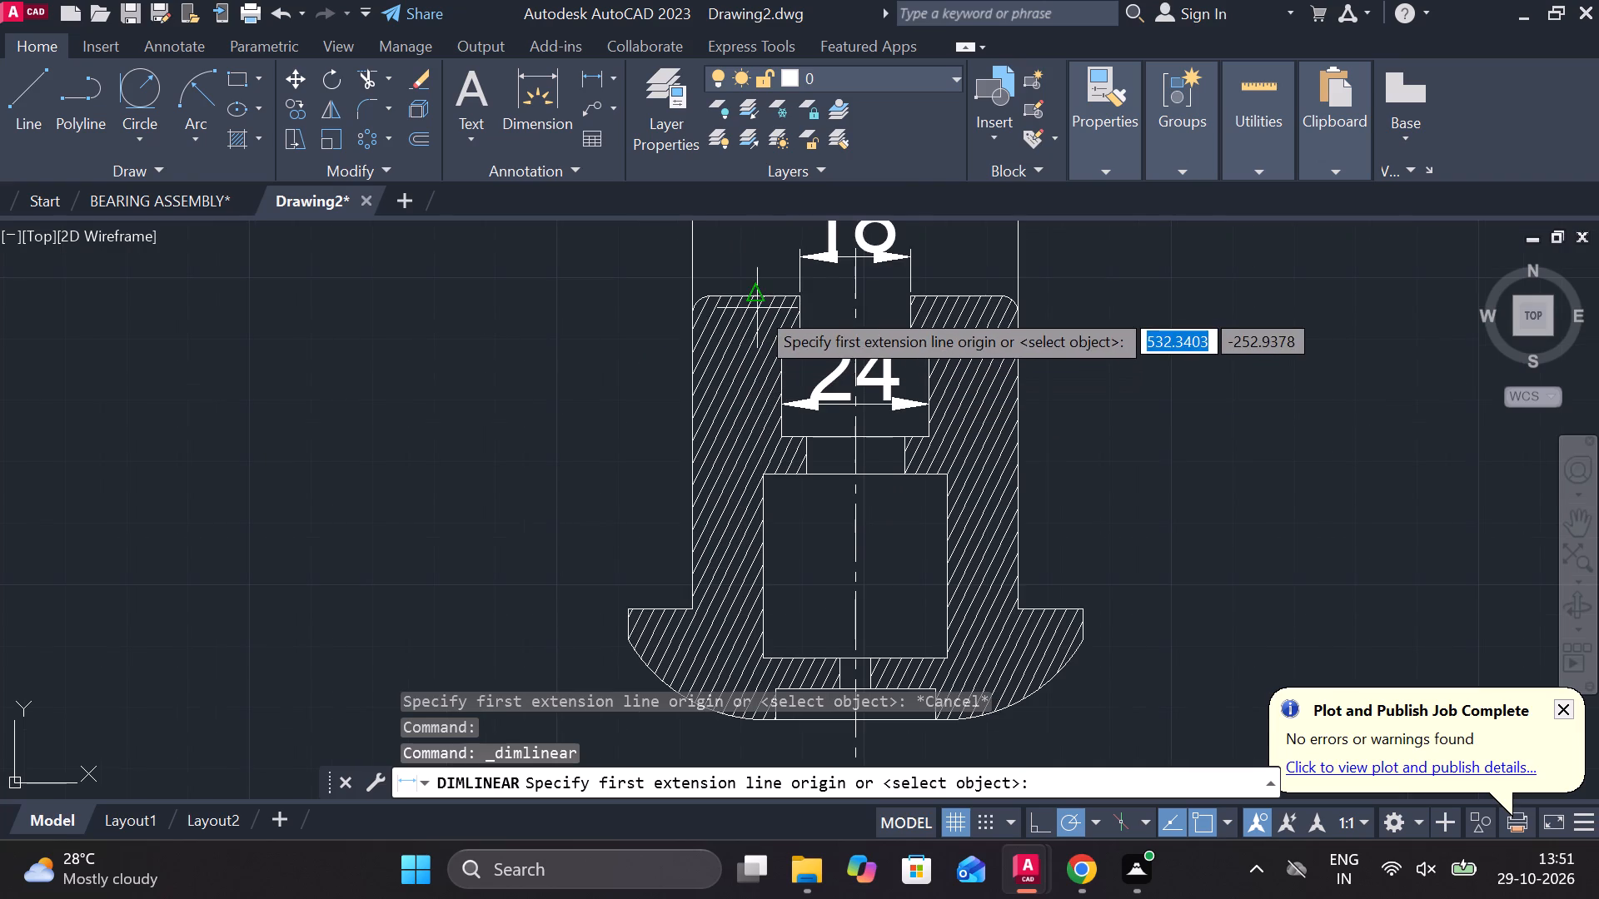
pyautogui.click(757, 304)
pyautogui.click(675, 607)
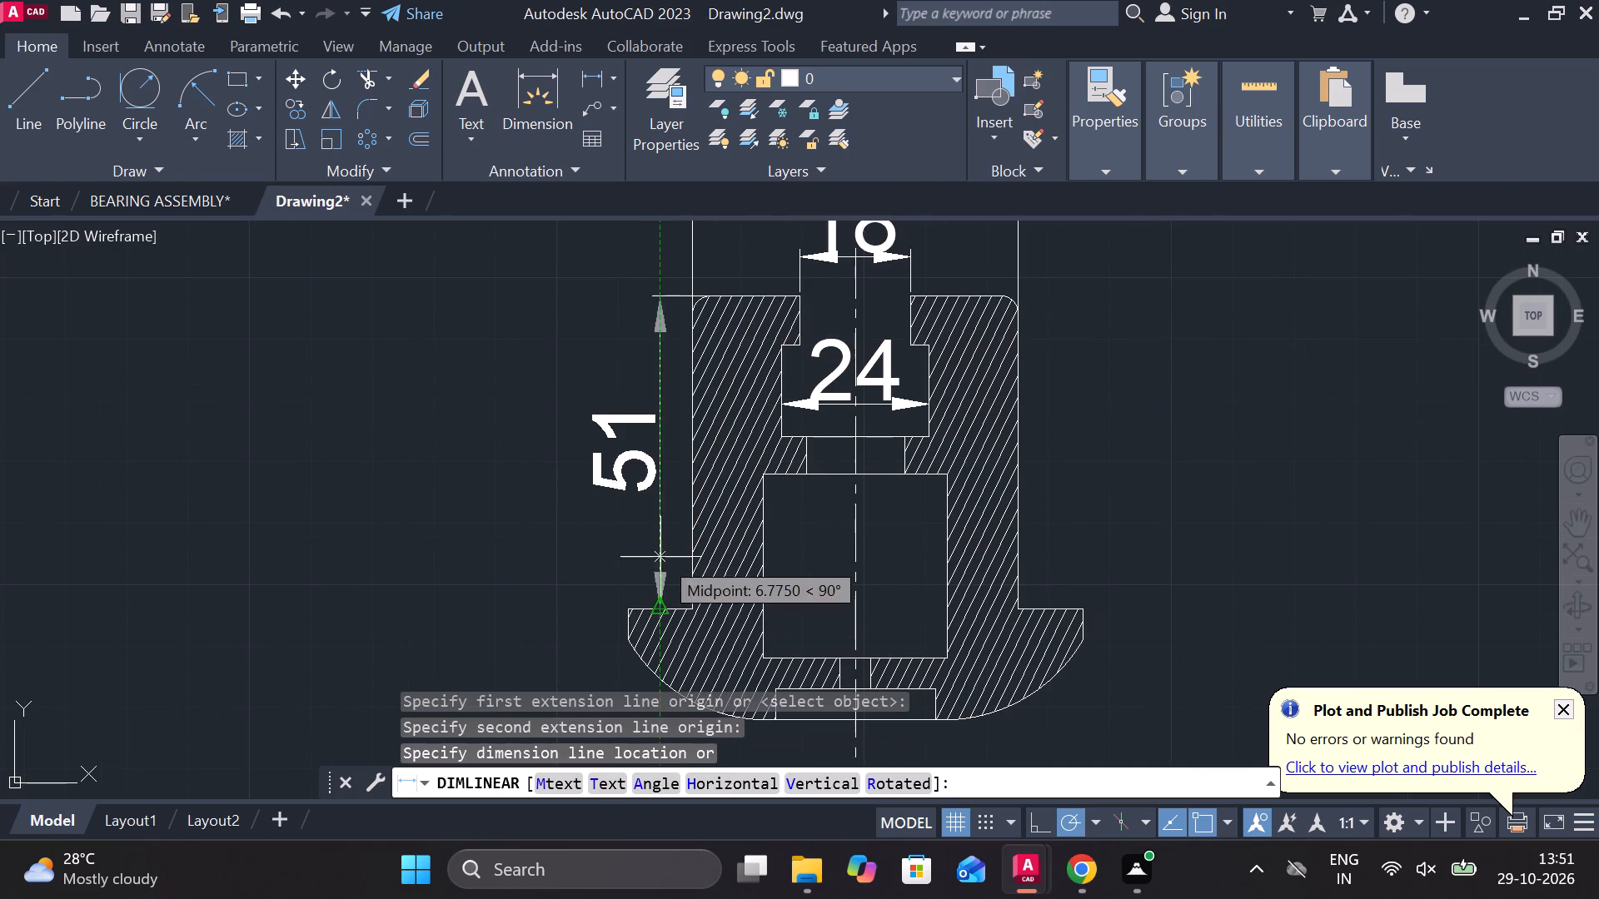
pyautogui.moveTo(589, 460); pyautogui.dragTo(657, 402, button='middle')
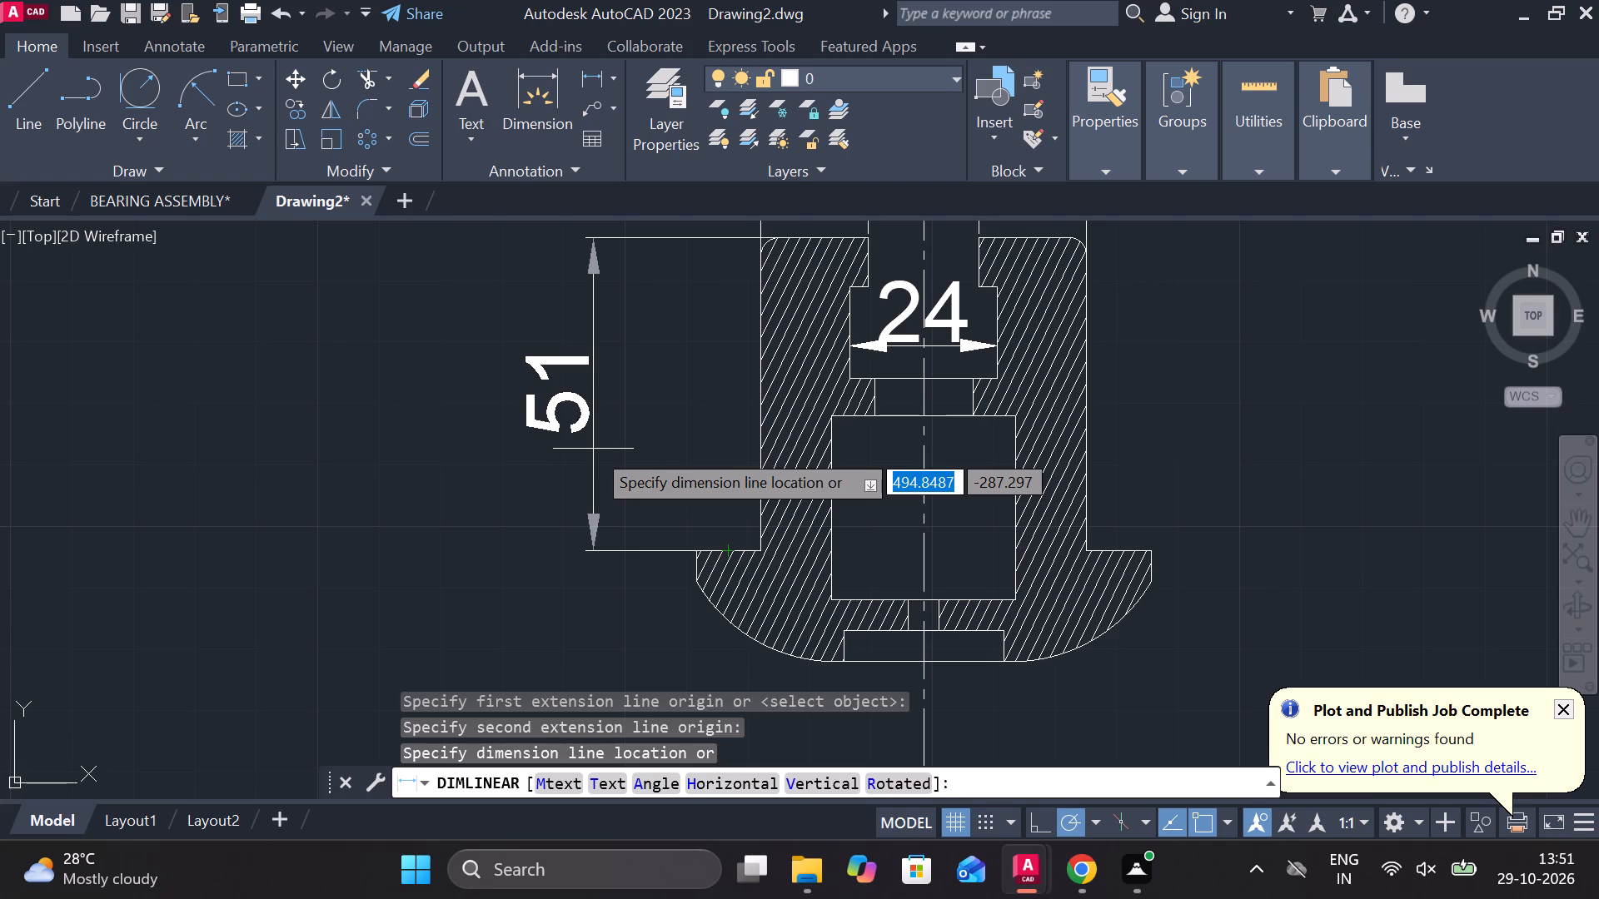
pyautogui.click(593, 449)
# Dimension the height of the flange's straight vertical edge, aligning it with the body height dimension line.
pyautogui.press('space')
pyautogui.click(720, 540)
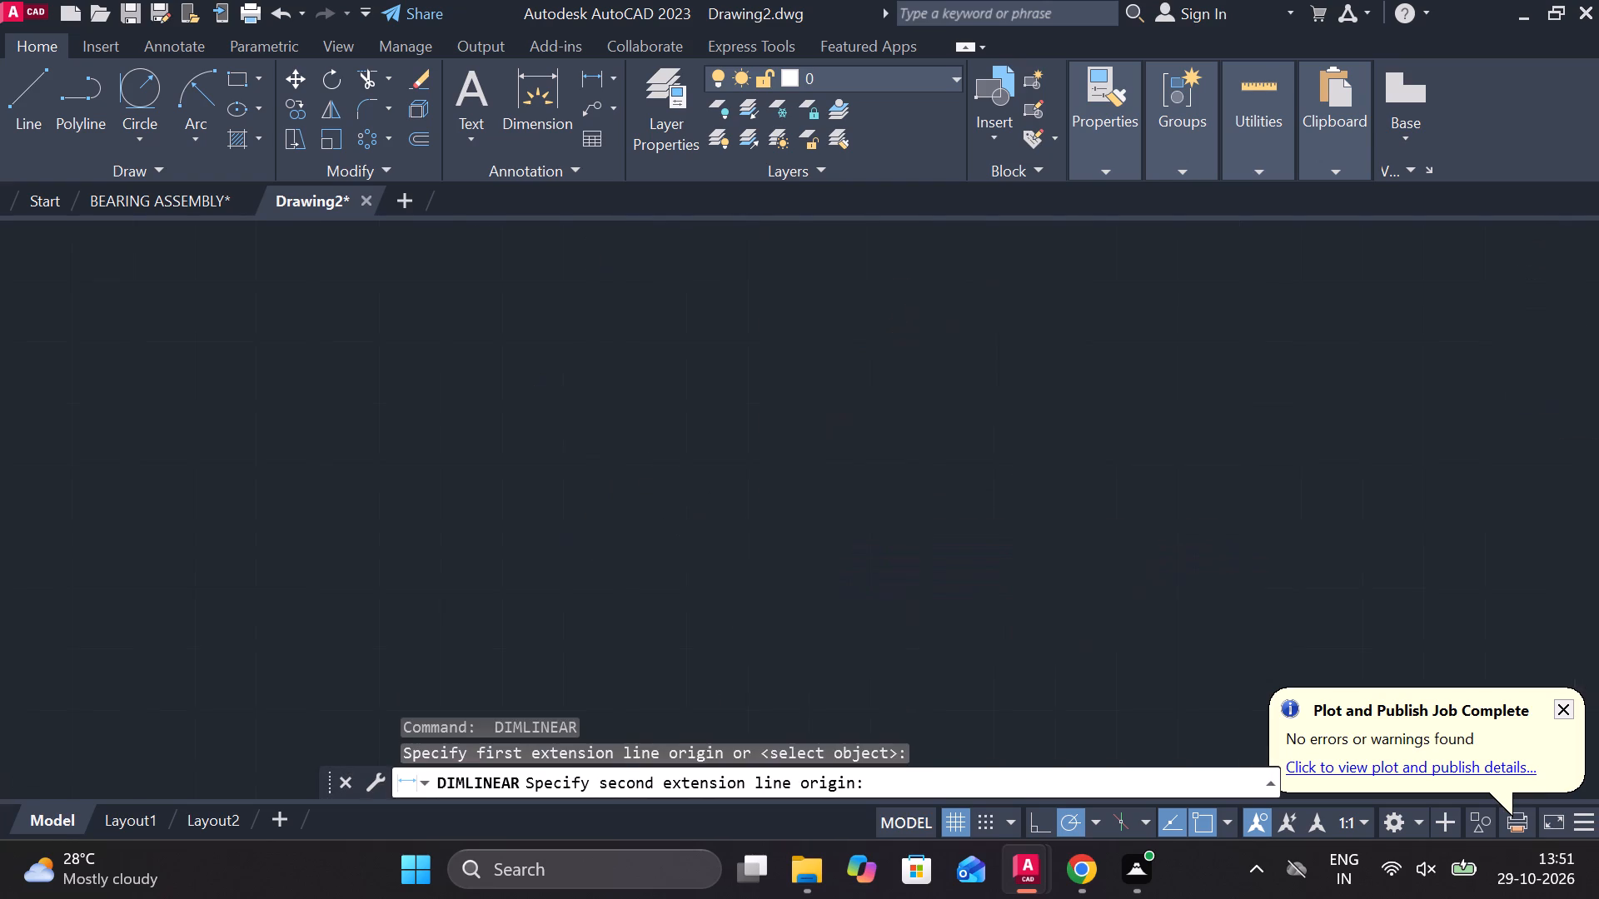
pyautogui.click(695, 579)
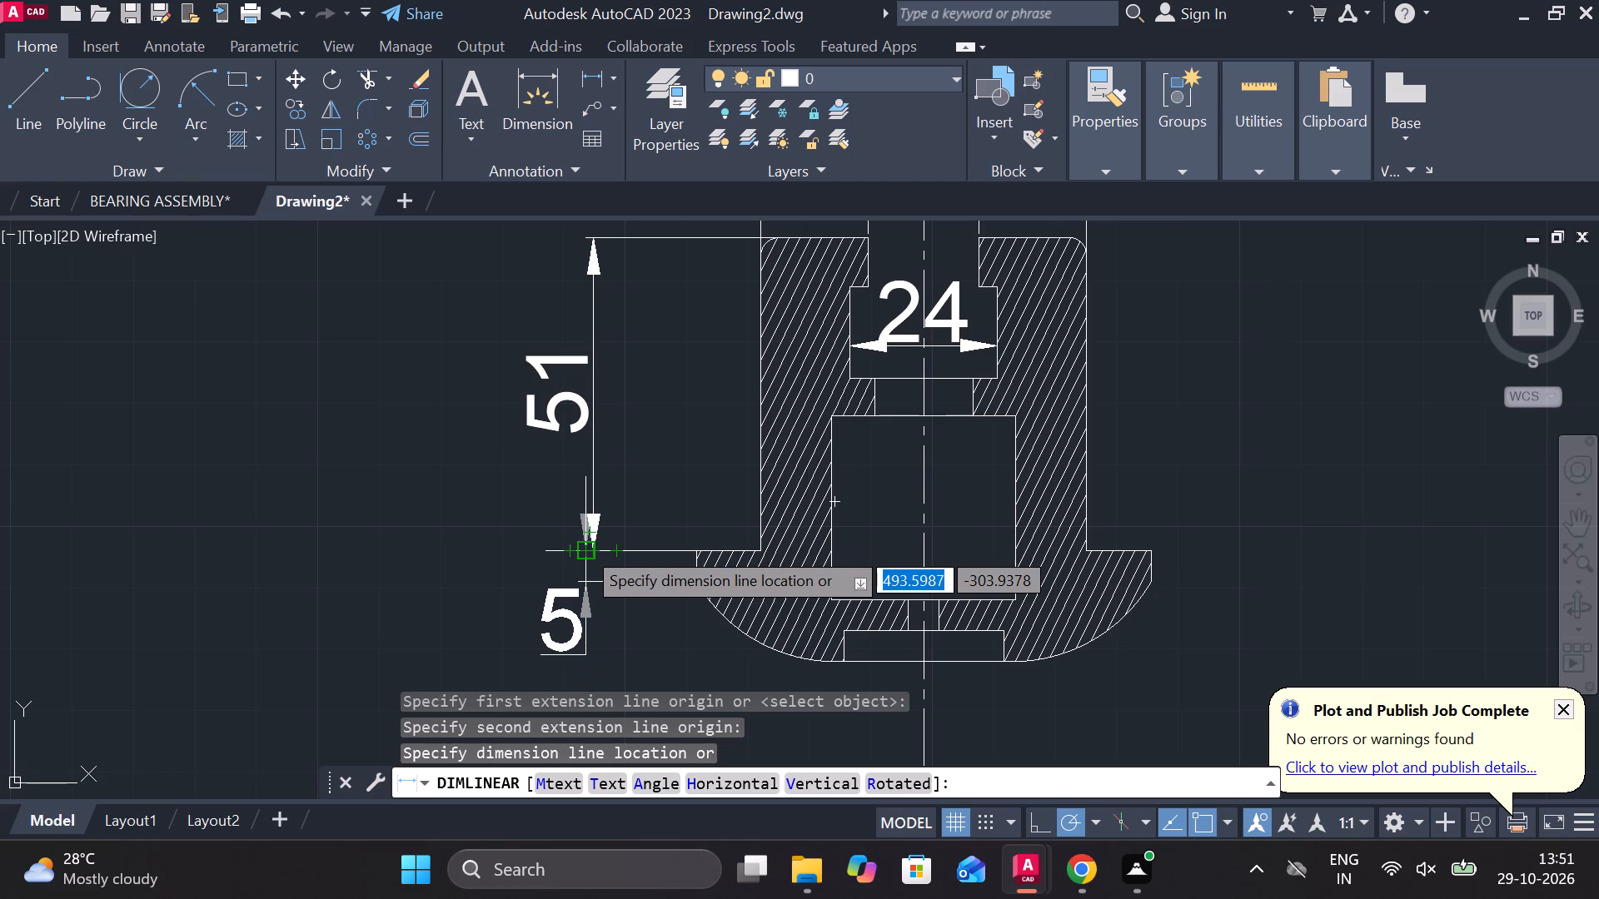
pyautogui.click(593, 545)
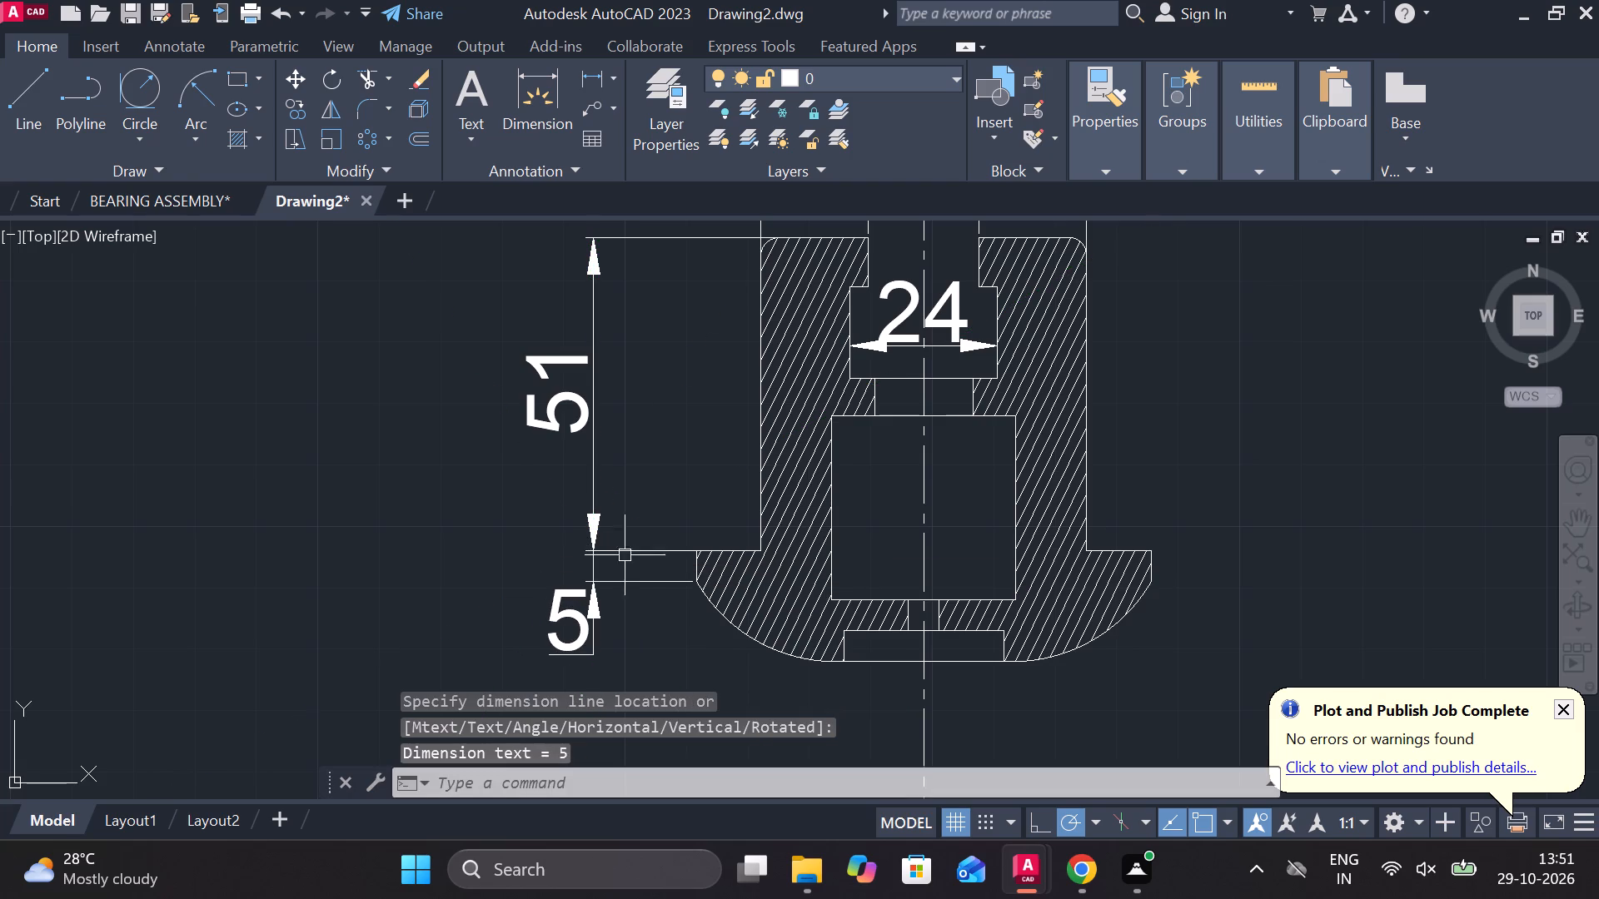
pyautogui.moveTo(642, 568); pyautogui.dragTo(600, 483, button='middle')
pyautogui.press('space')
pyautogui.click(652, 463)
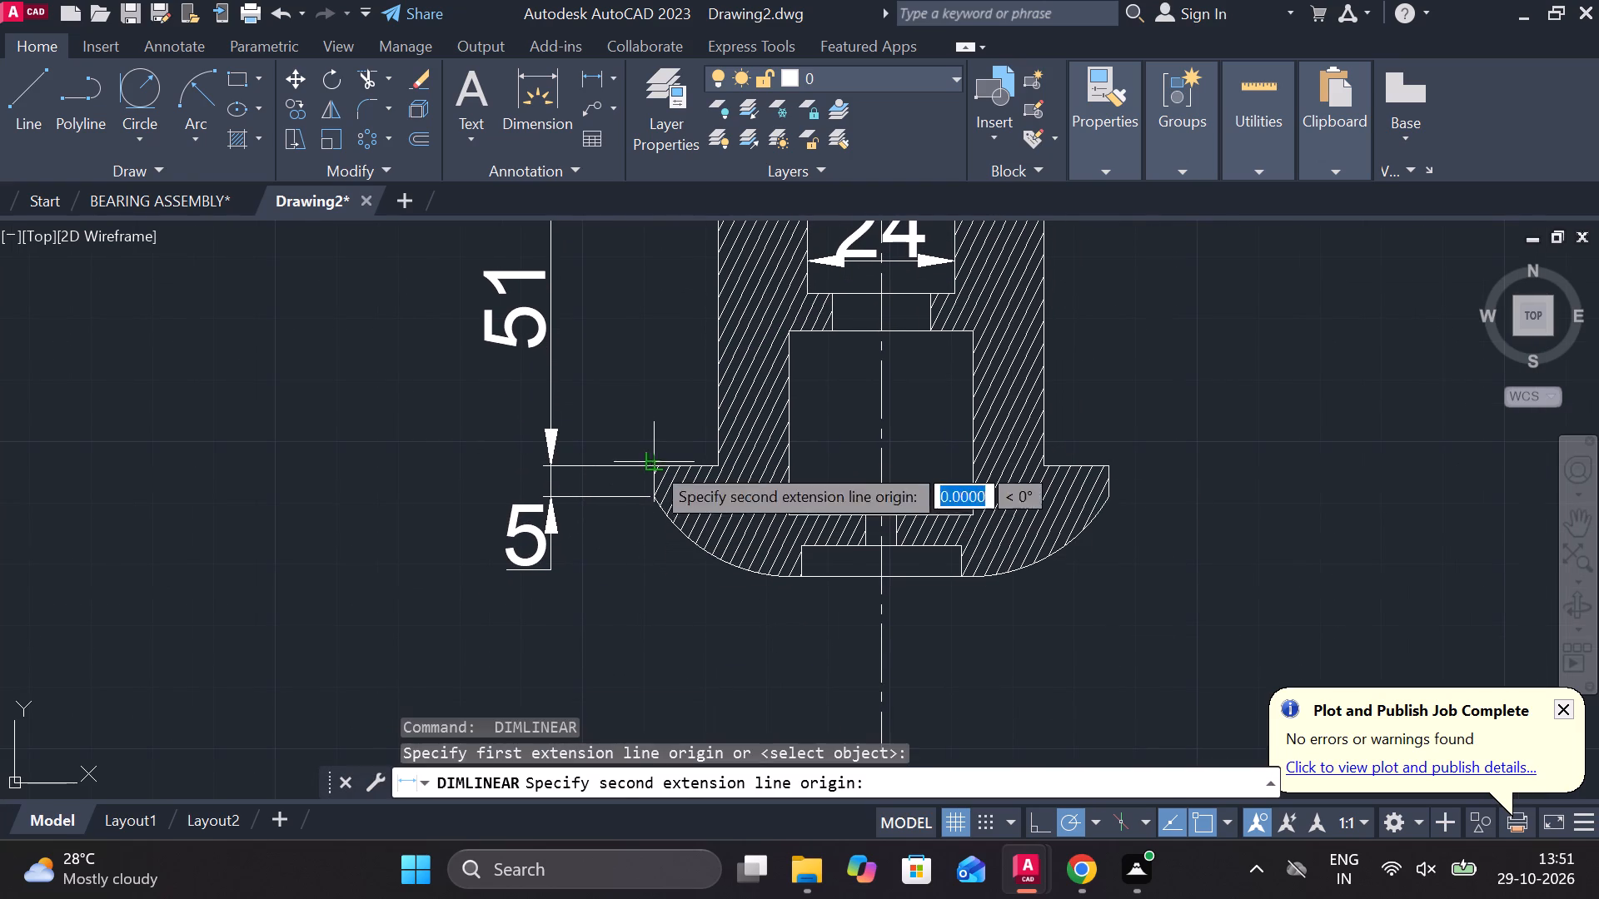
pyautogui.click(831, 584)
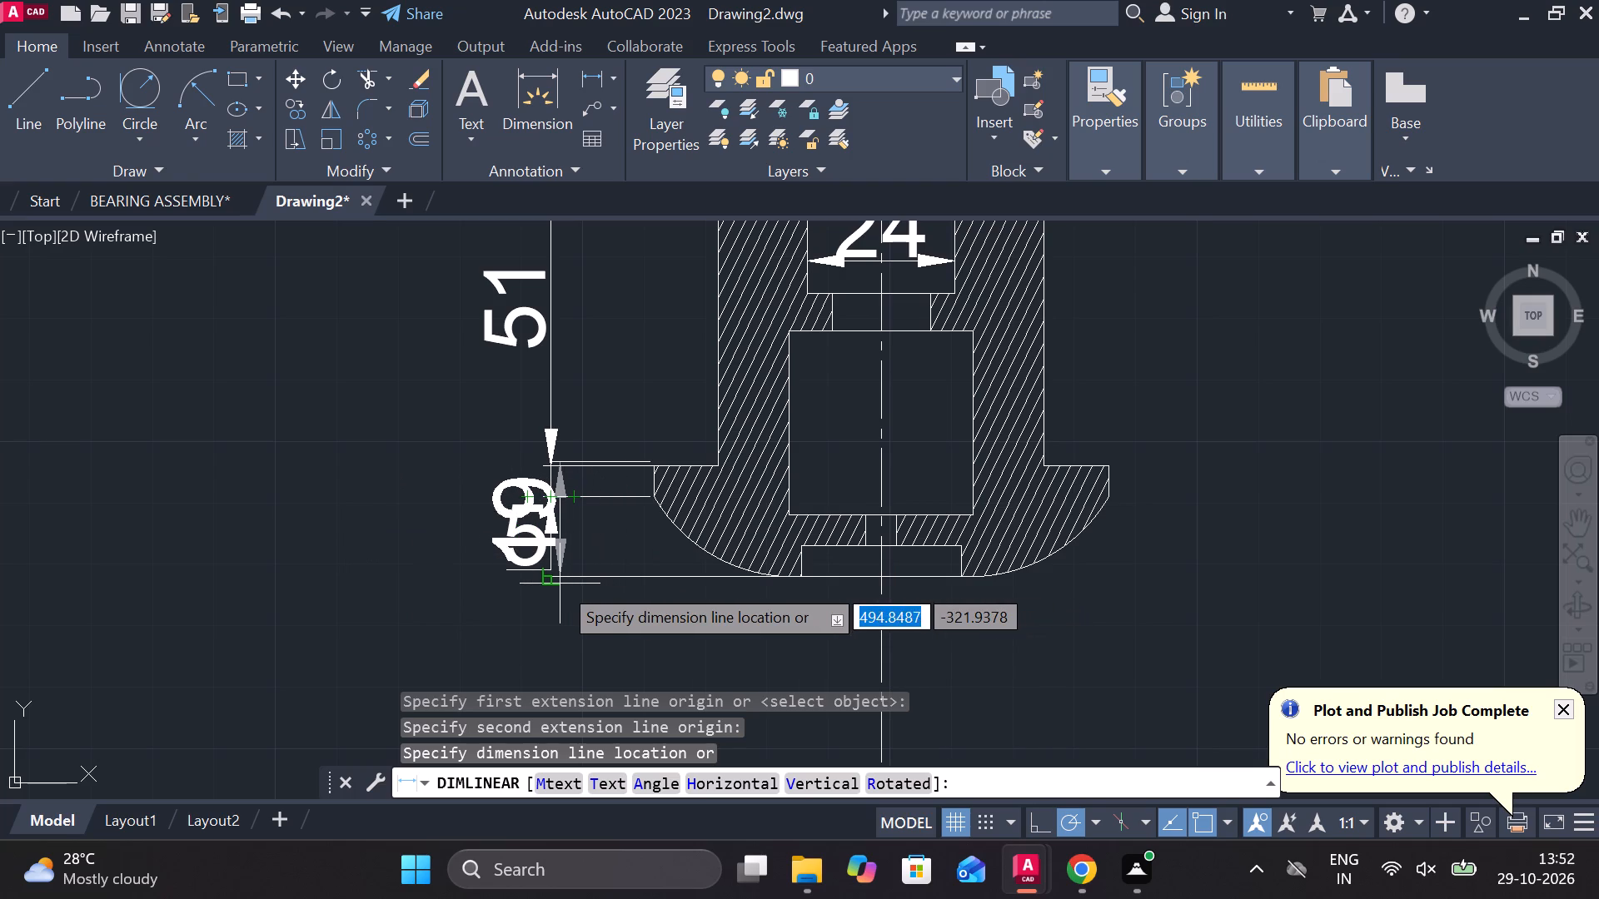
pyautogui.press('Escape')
# Dimension the rounded base's vertical height from the flange edge's lower end to the bottom face, placed outside the existing height dimensions.
pyautogui.press('space')
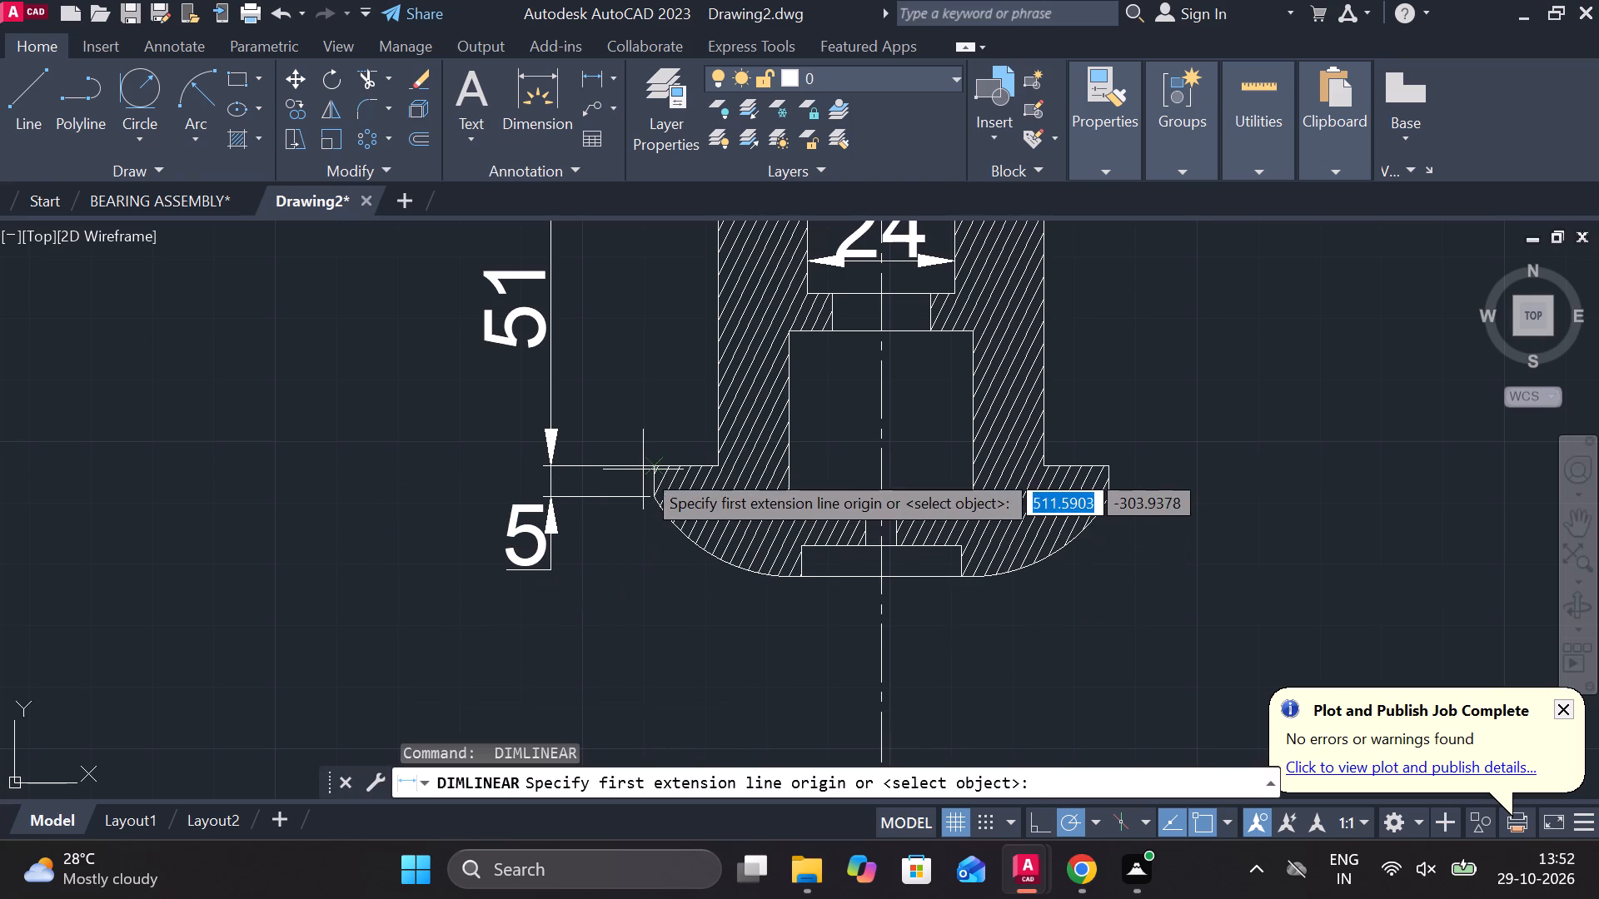
pyautogui.click(649, 504)
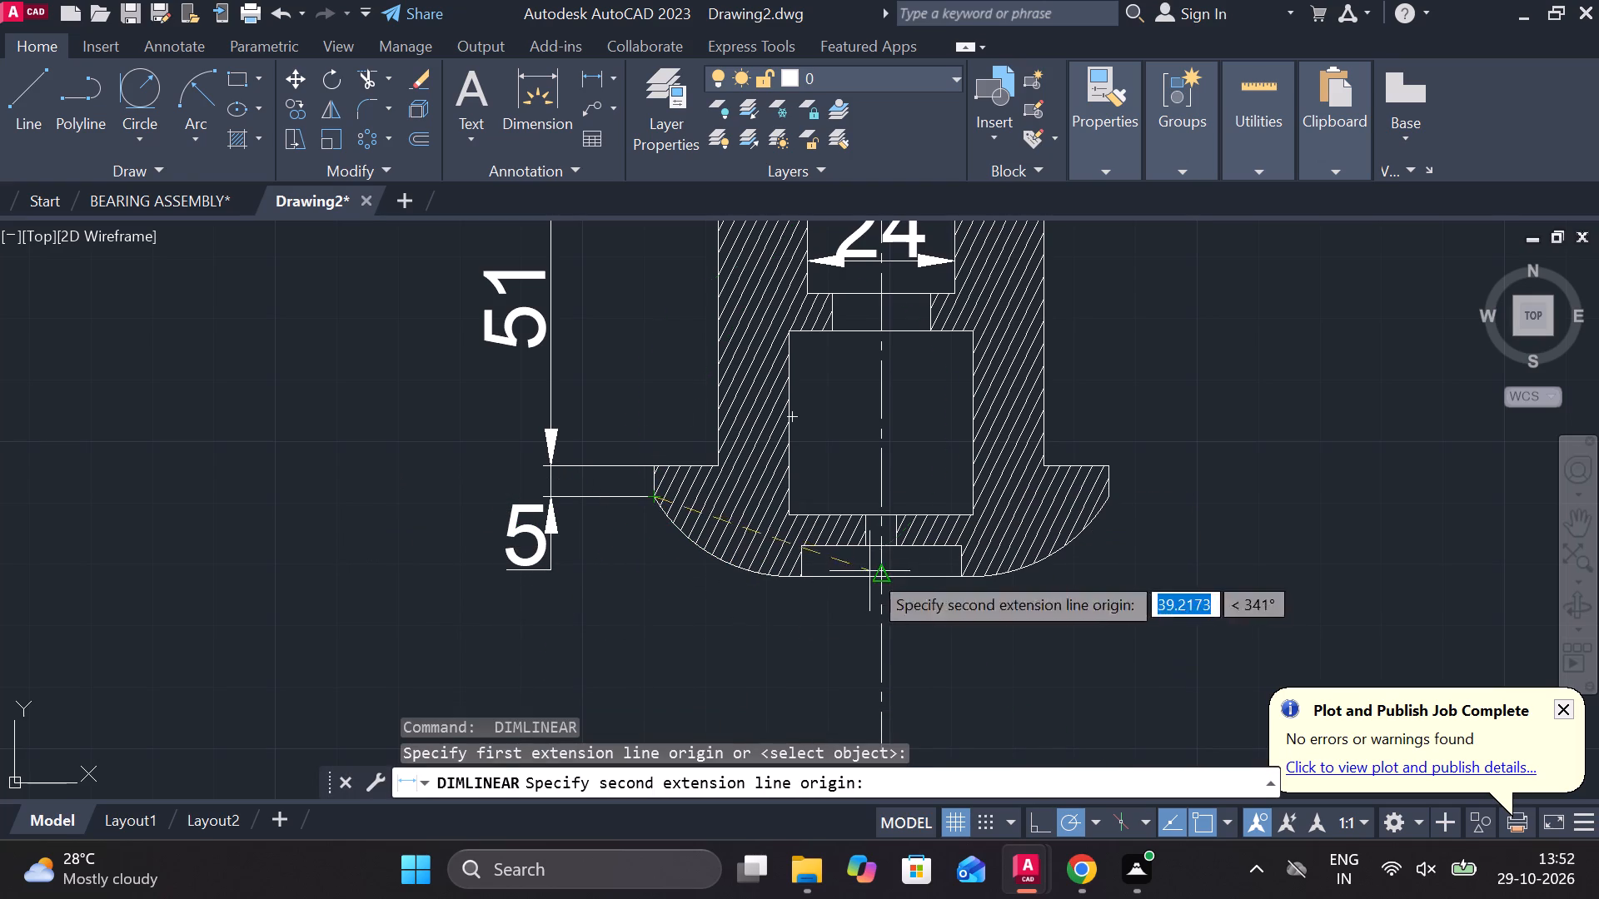
pyautogui.click(883, 583)
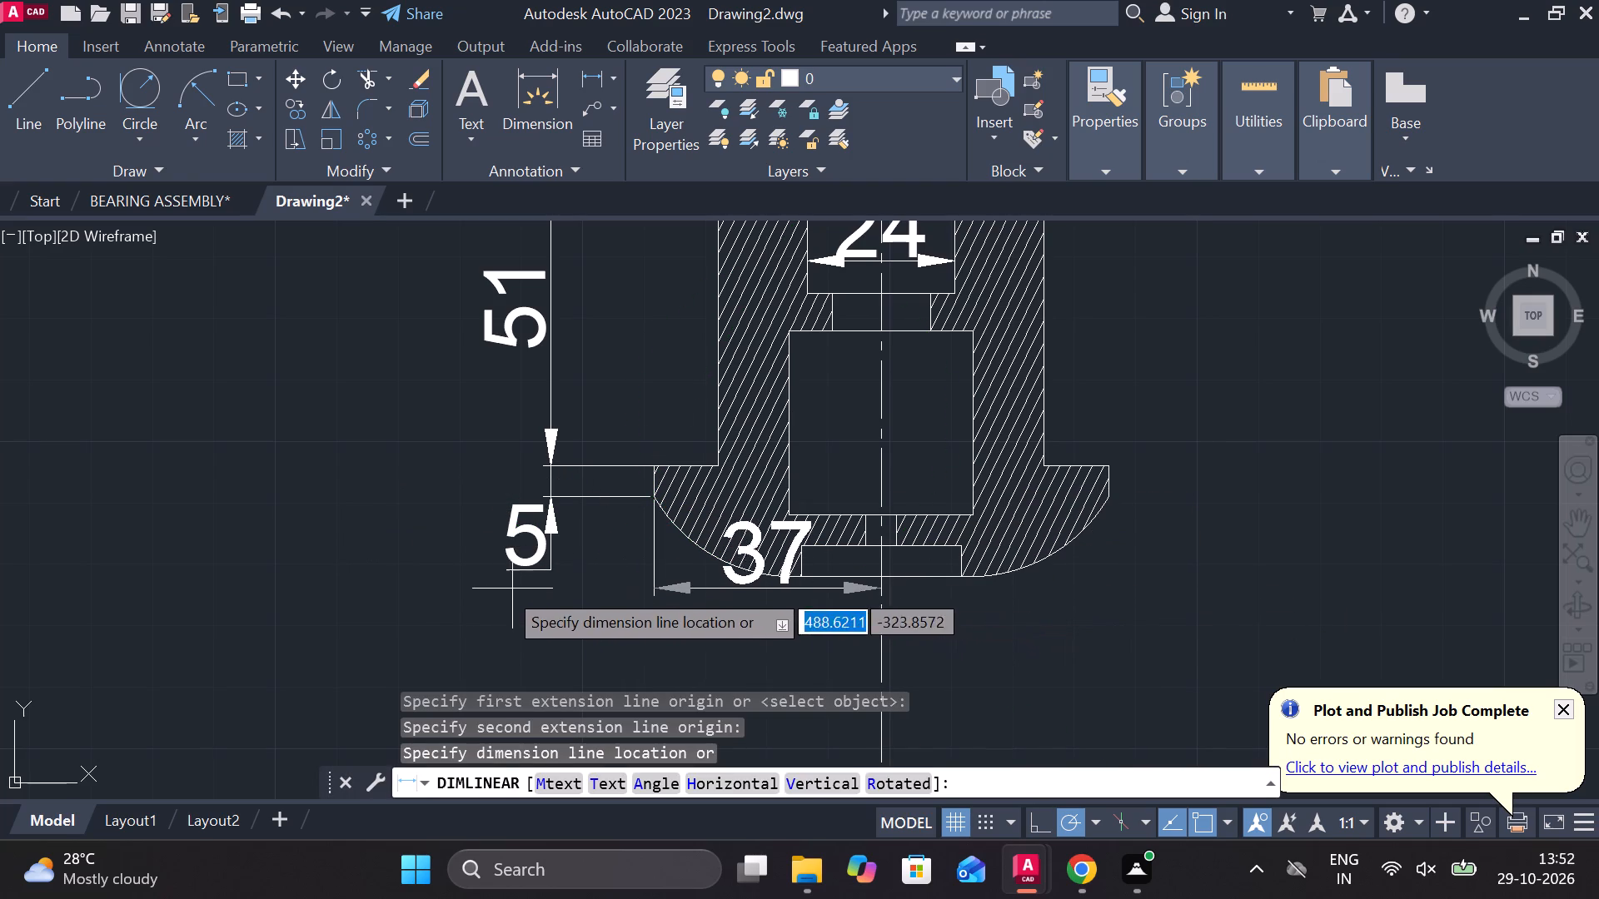
pyautogui.moveTo(509, 599); pyautogui.dragTo(557, 523, button='middle')
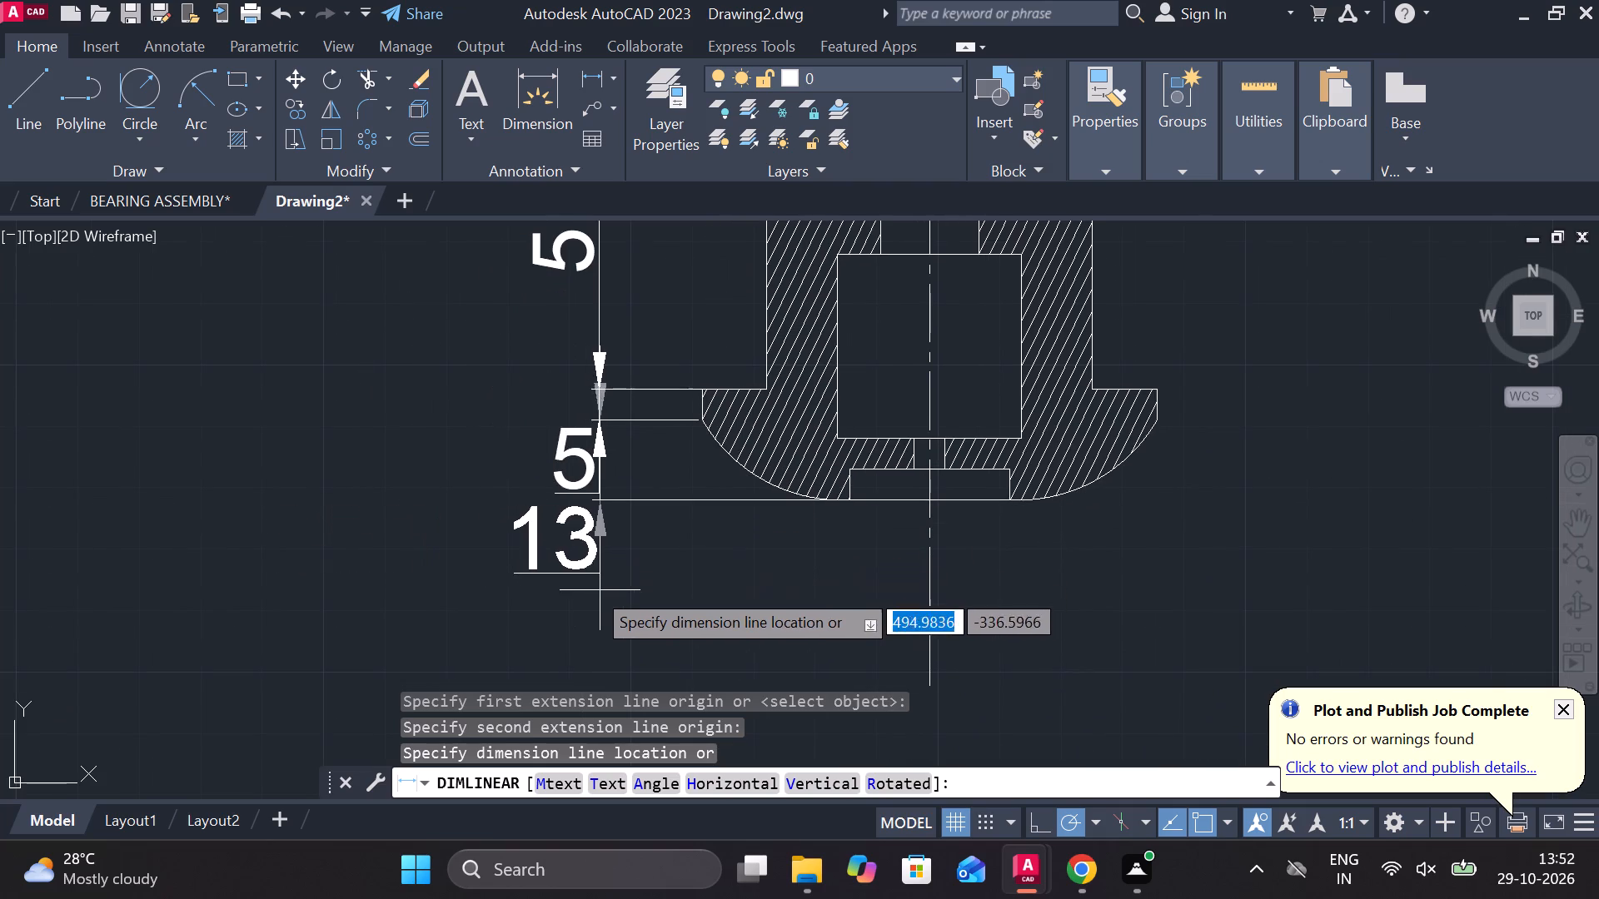
pyautogui.click(524, 584)
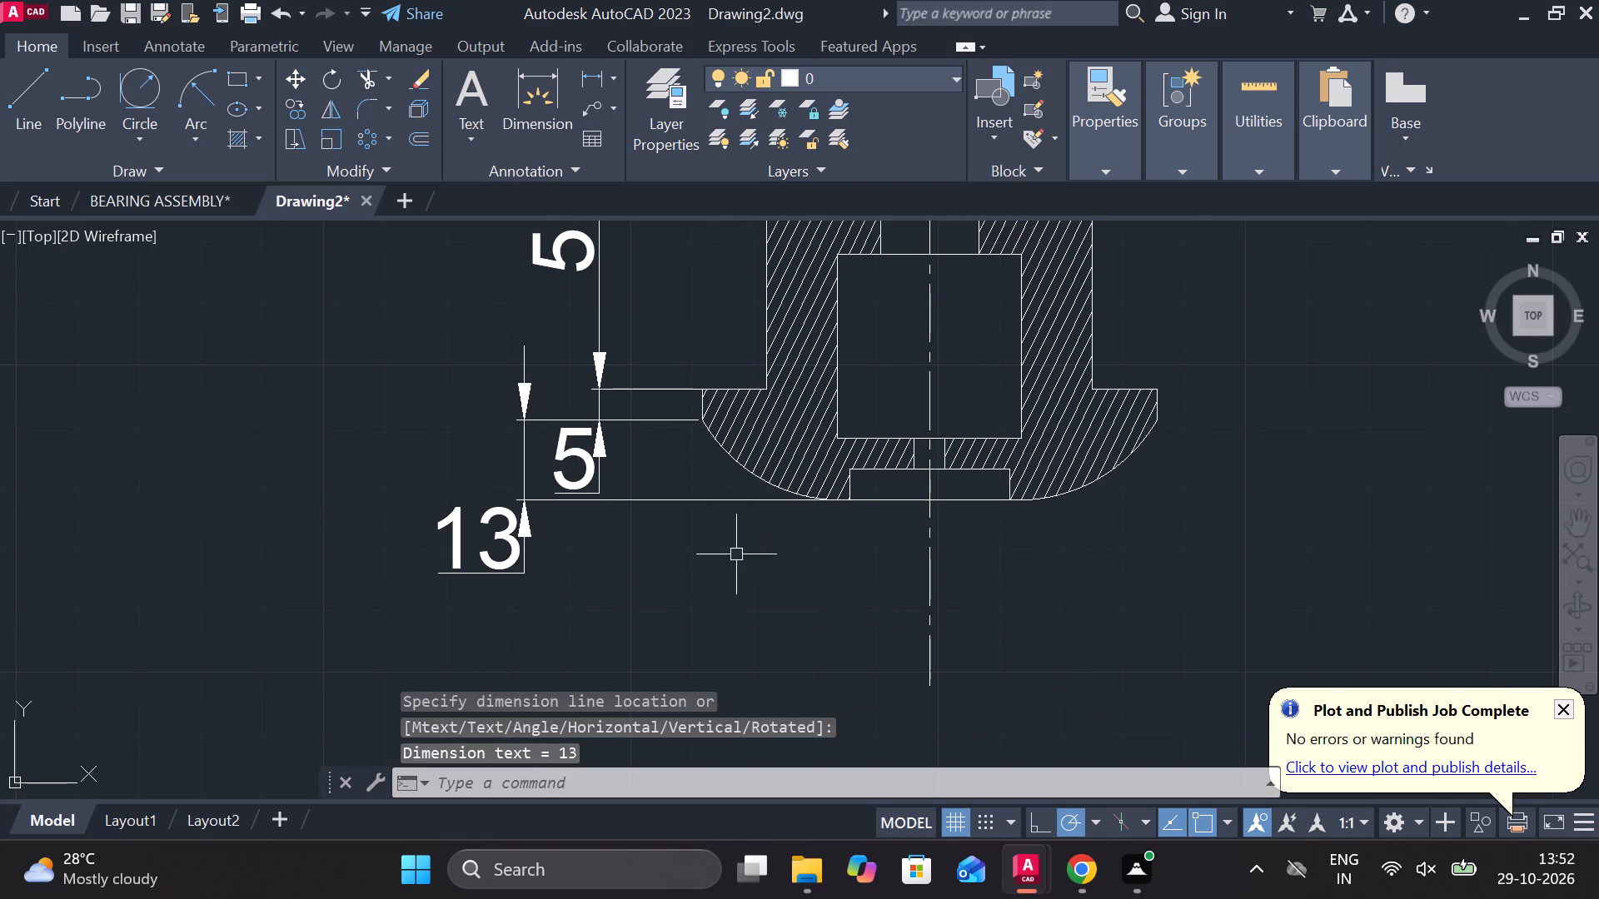
# Dimension the width of the narrow bore above the large cavity, placing the dimension inside the cavity.
pyautogui.moveTo(790, 539); pyautogui.dragTo(591, 598, button='middle')
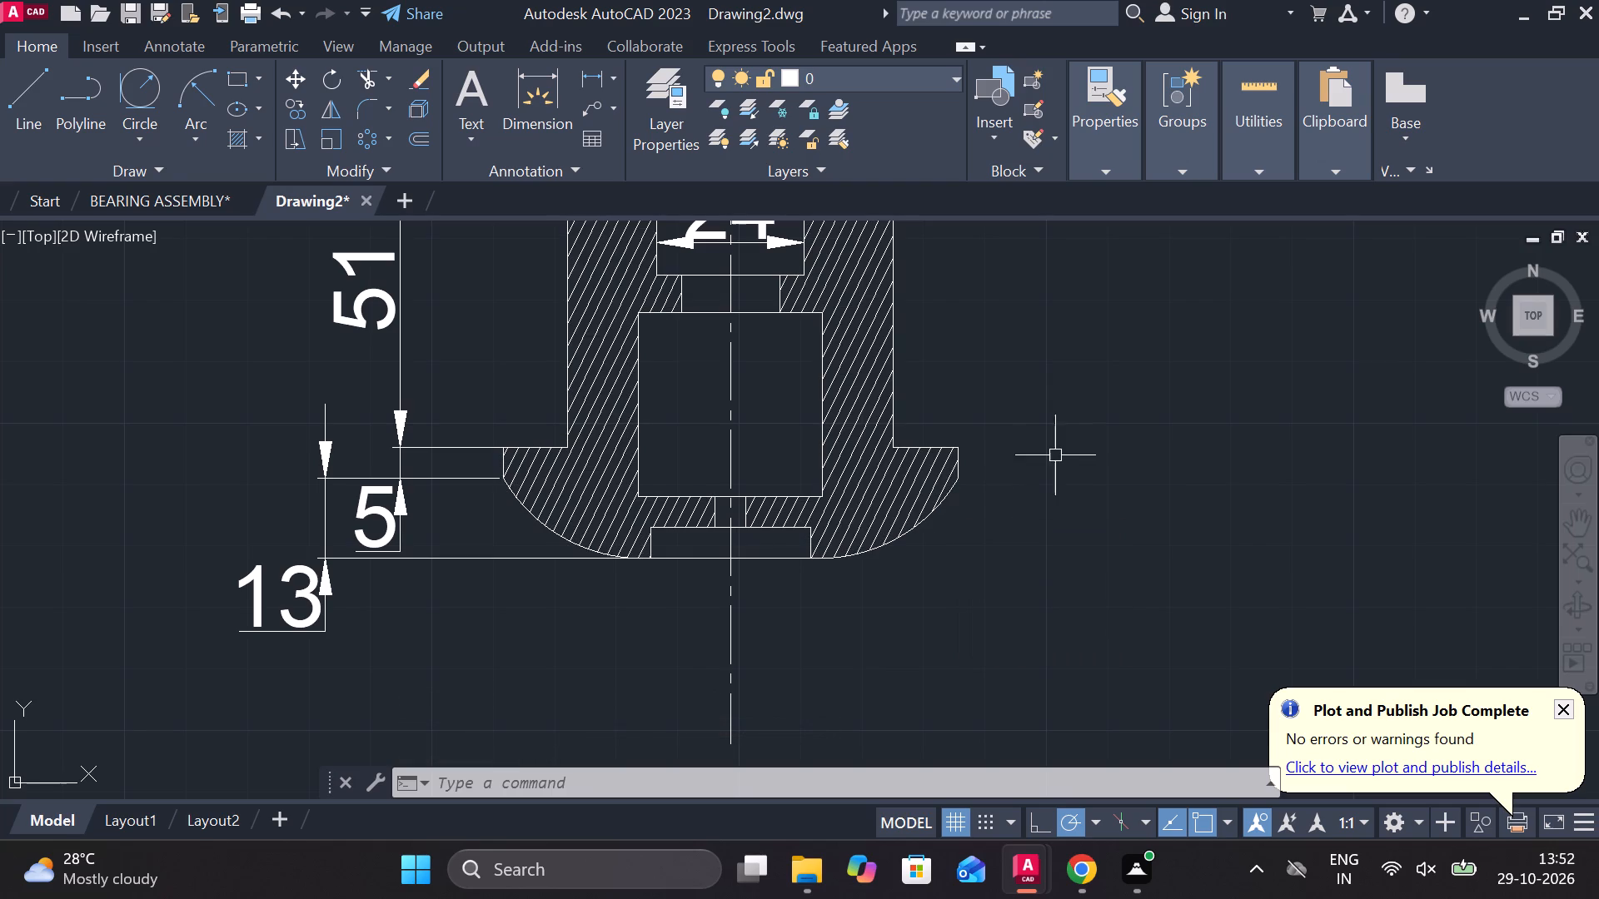
pyautogui.moveTo(1062, 453); pyautogui.dragTo(1046, 547, button='middle')
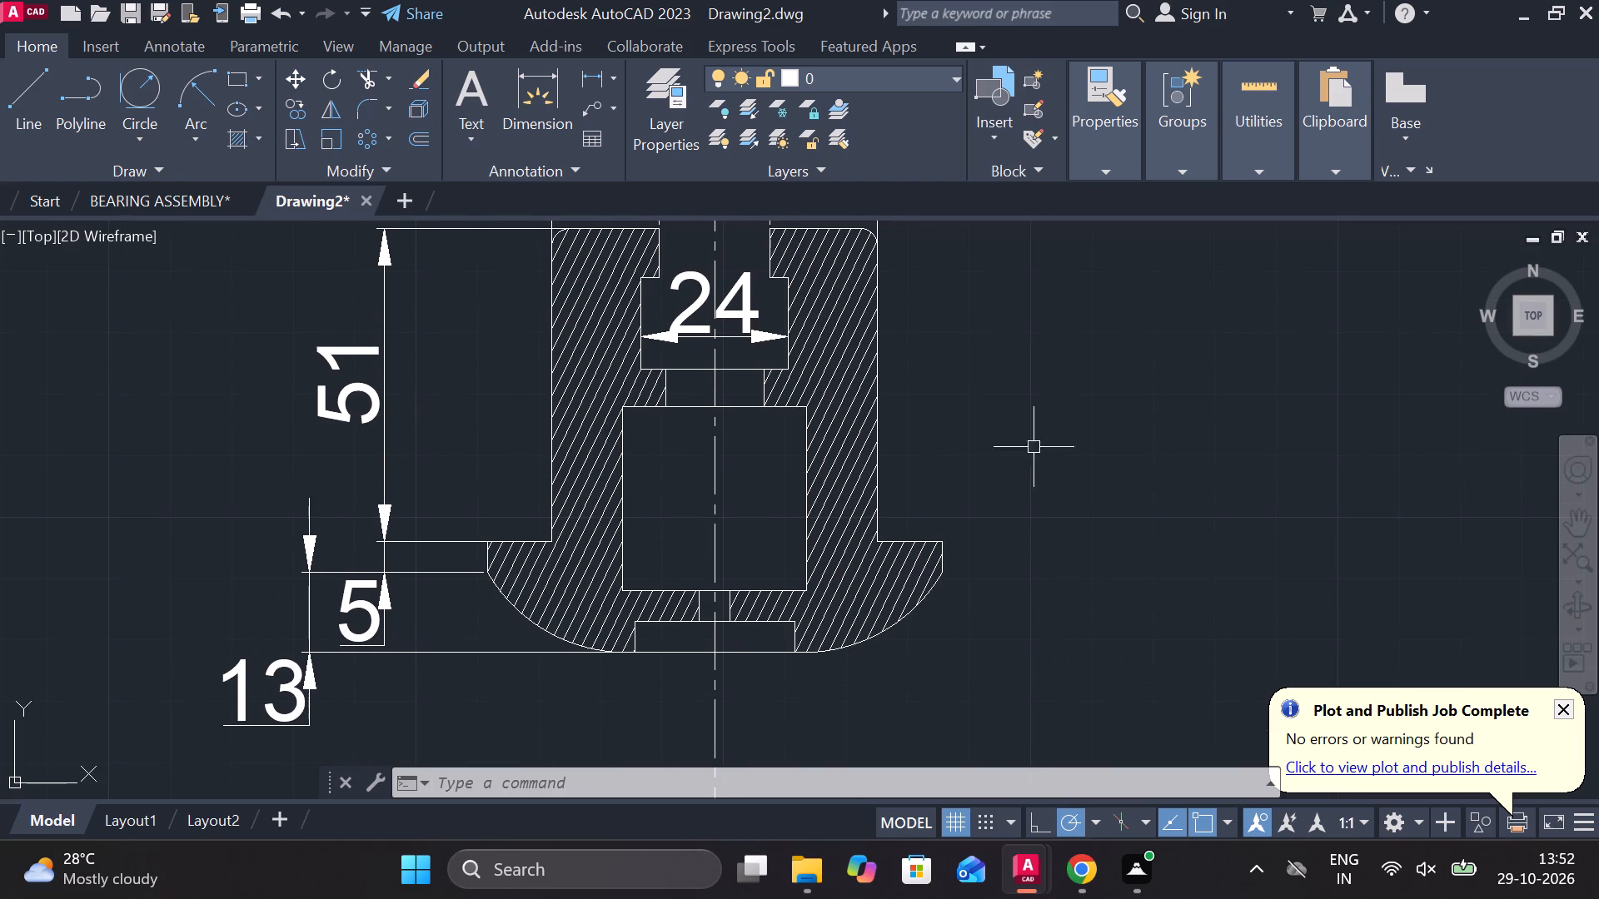
pyautogui.moveTo(1034, 447); pyautogui.dragTo(1023, 595, button='middle')
pyautogui.middleClick(997, 500)
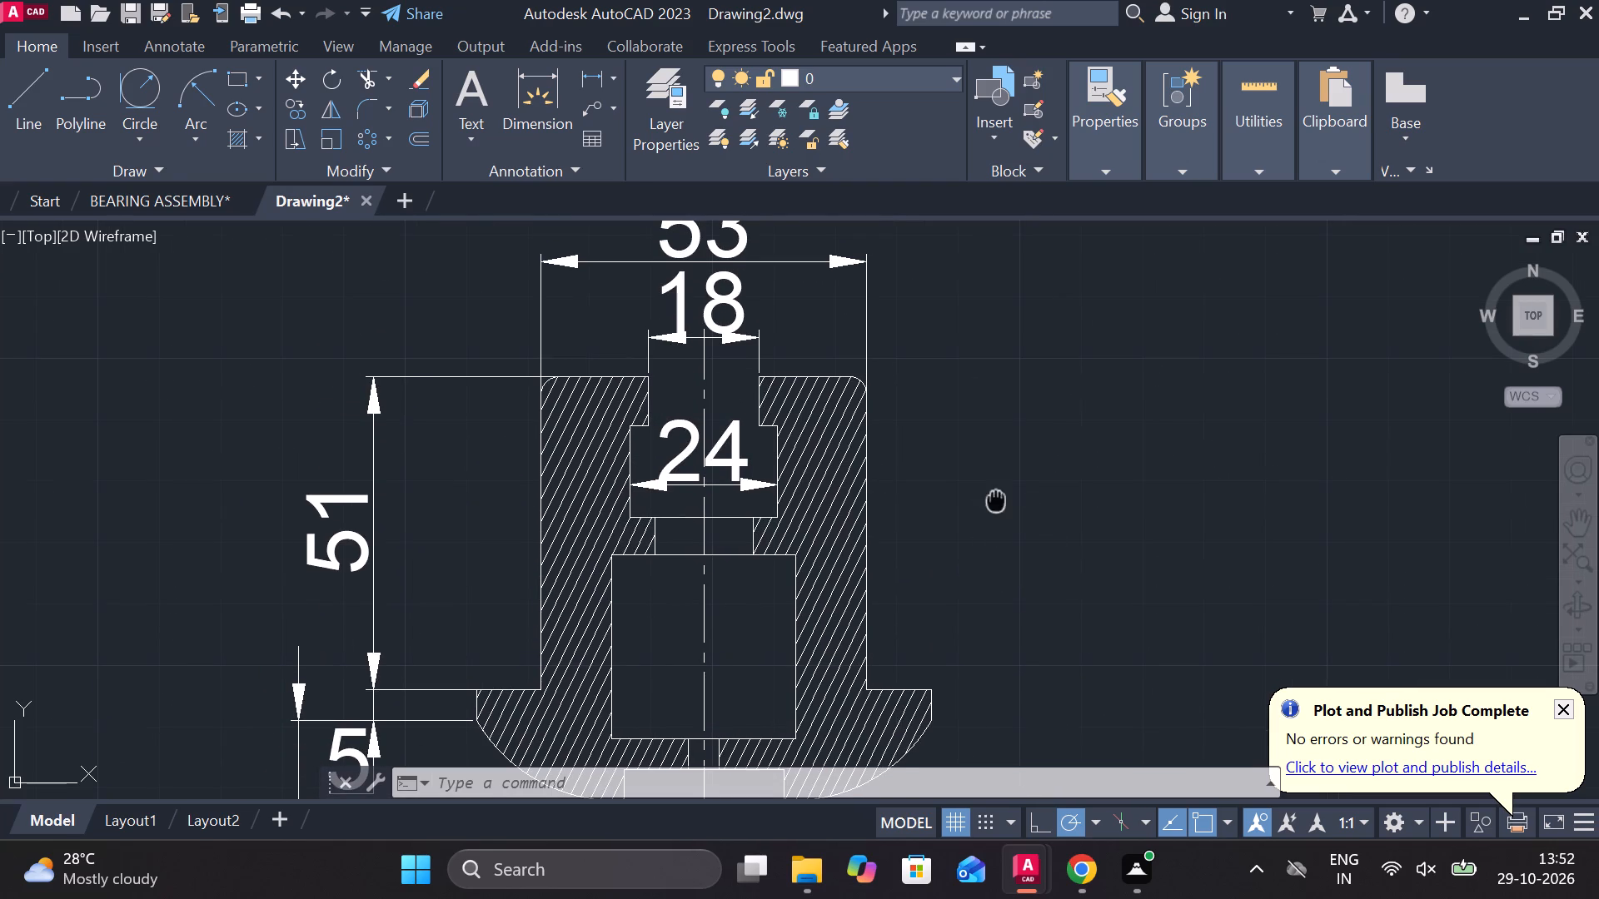
pyautogui.moveTo(926, 524); pyautogui.dragTo(946, 435, button='middle')
pyautogui.scroll(2, 702, 534)
pyautogui.press('space')
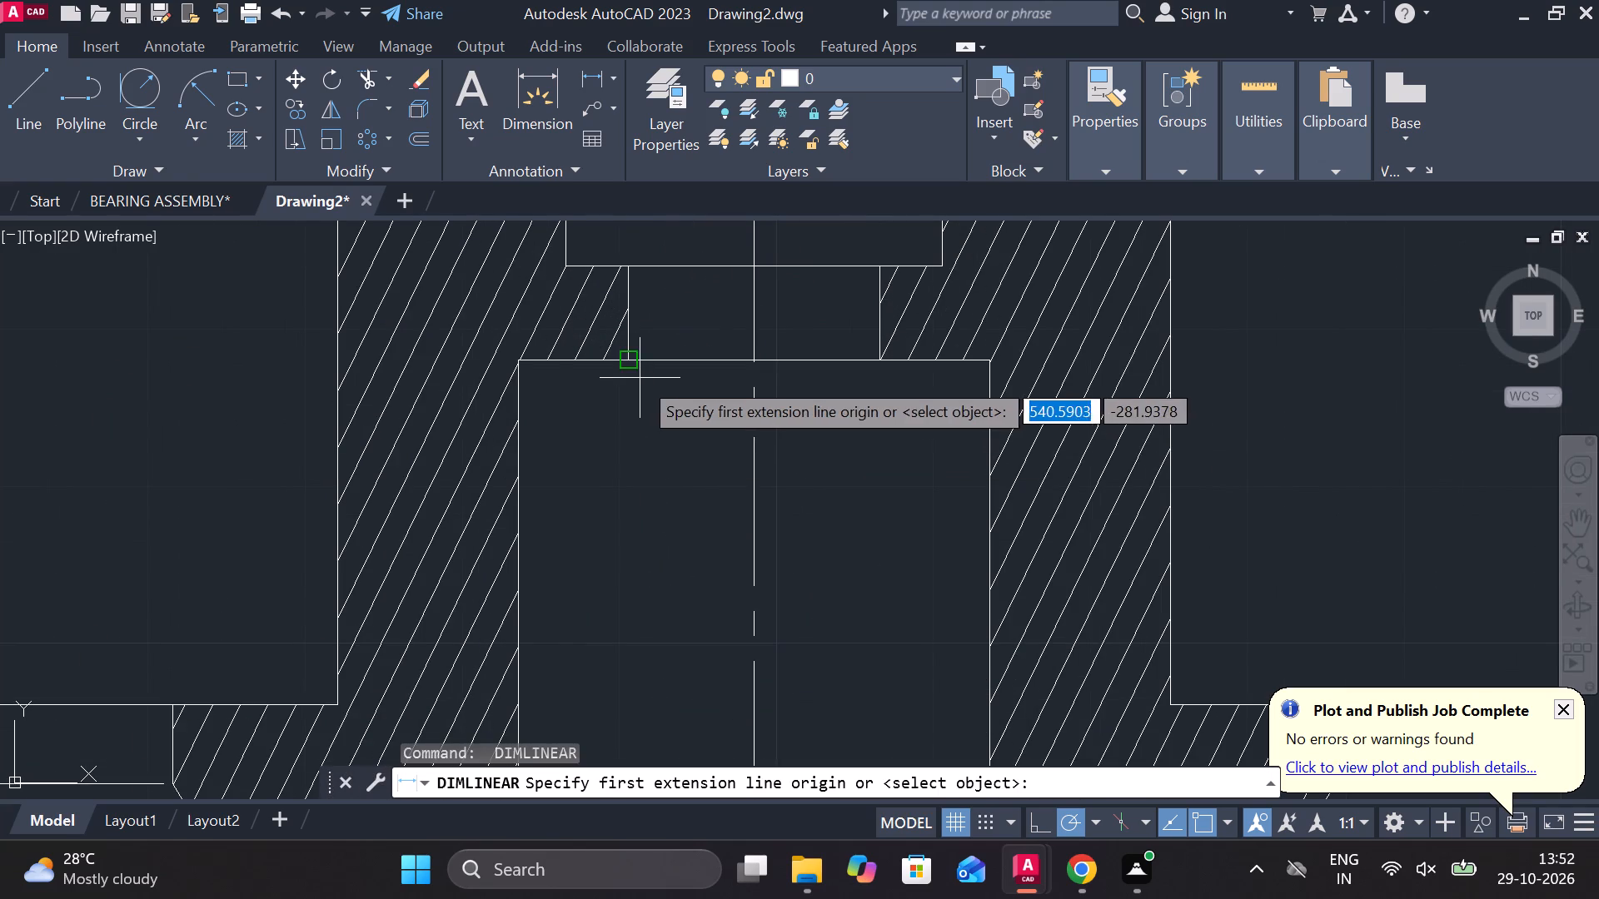
pyautogui.click(630, 370)
pyautogui.click(879, 357)
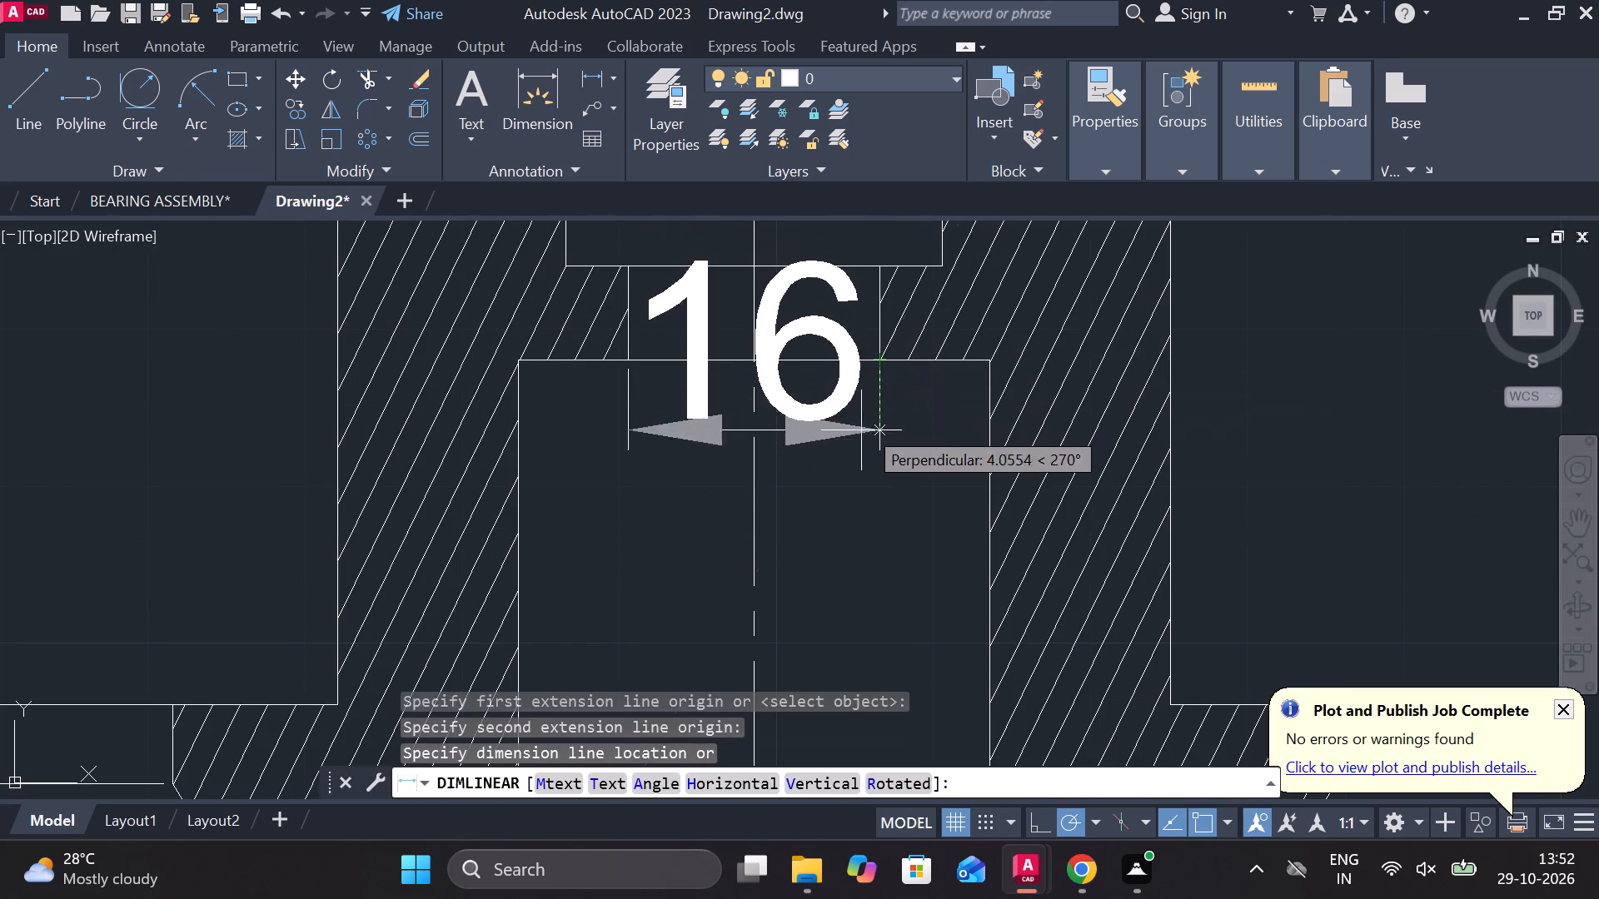
pyautogui.click(806, 554)
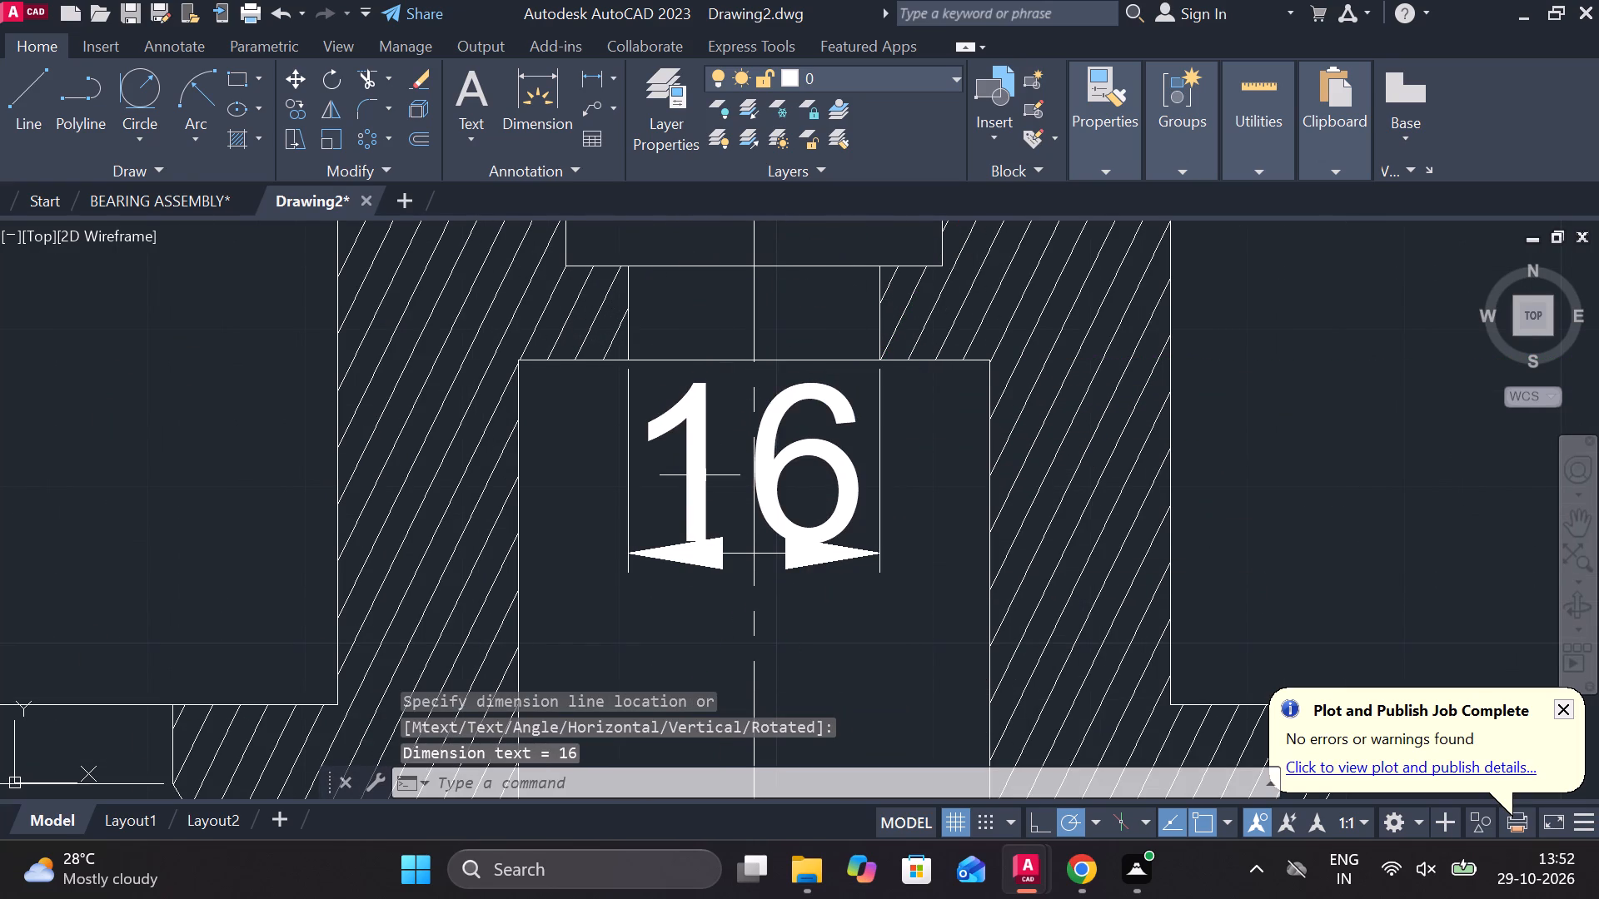
pyautogui.doubleClick(700, 475)
pyautogui.press('Escape')
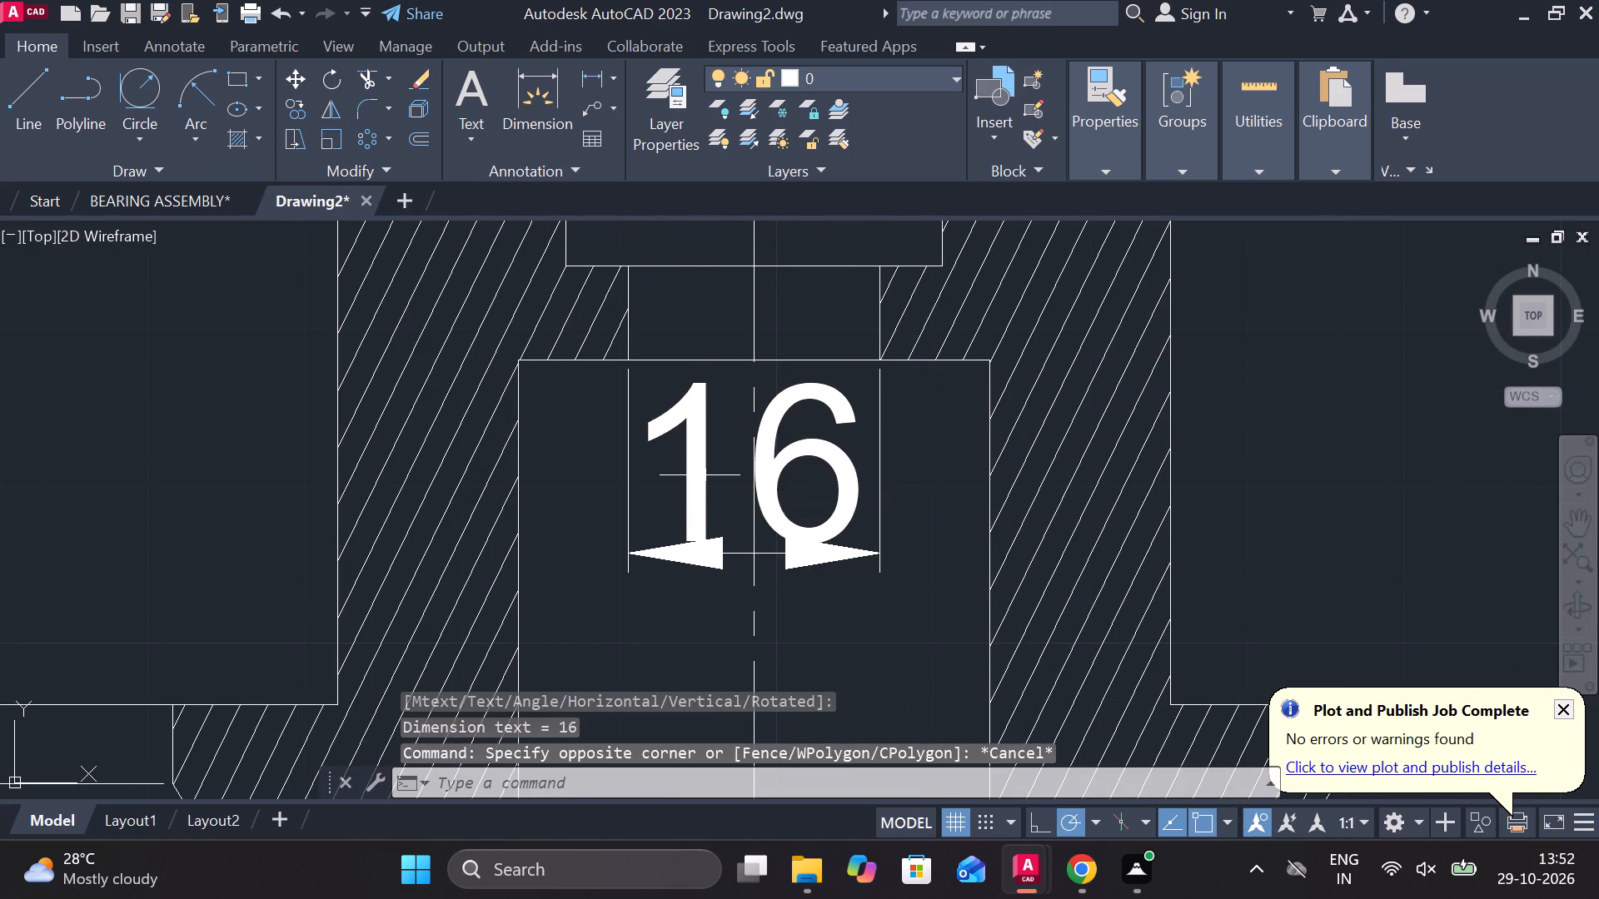
# Add a diameter symbol in front of the narrow bore's 16 dimension text.
pyautogui.scroll(-2, 749, 469)
pyautogui.doubleClick(722, 464)
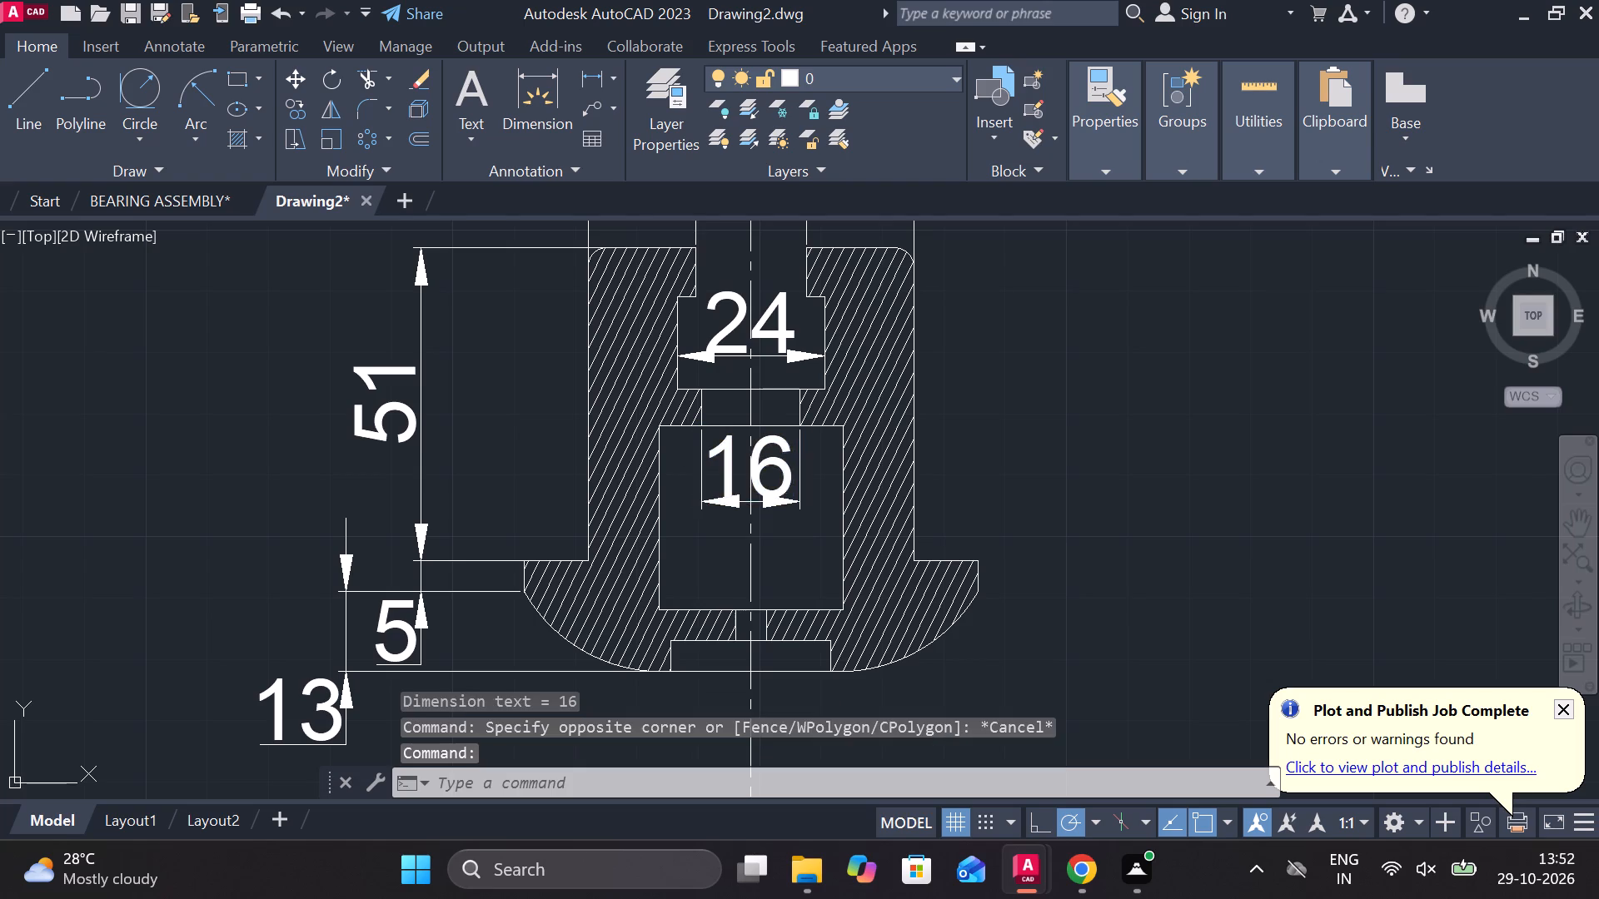
pyautogui.click(1071, 142)
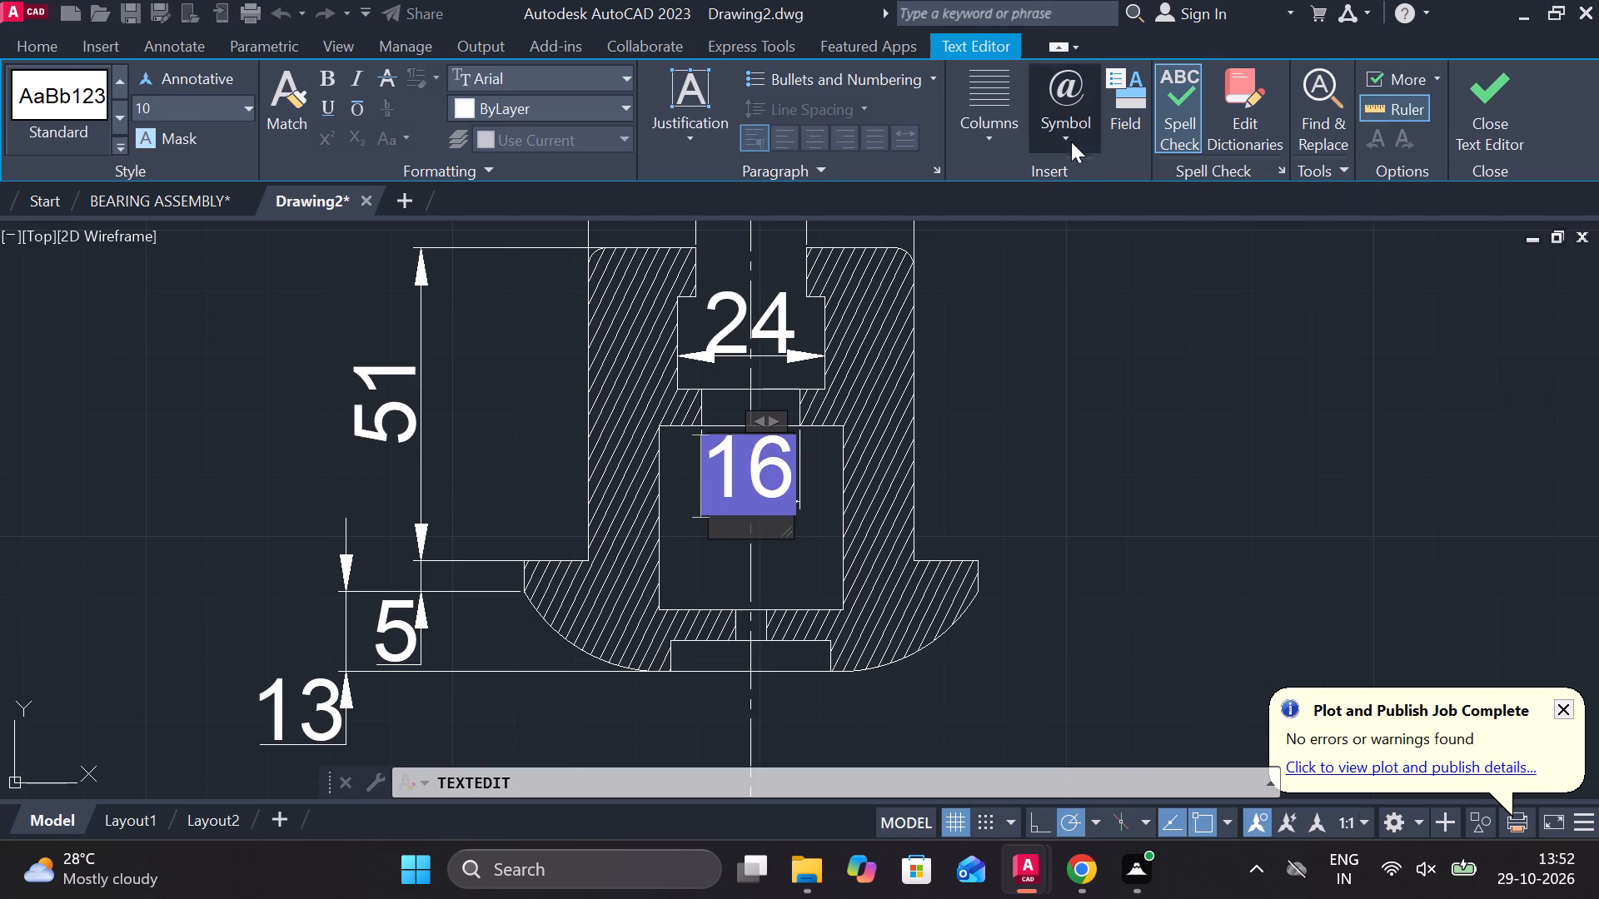
pyautogui.click(1120, 239)
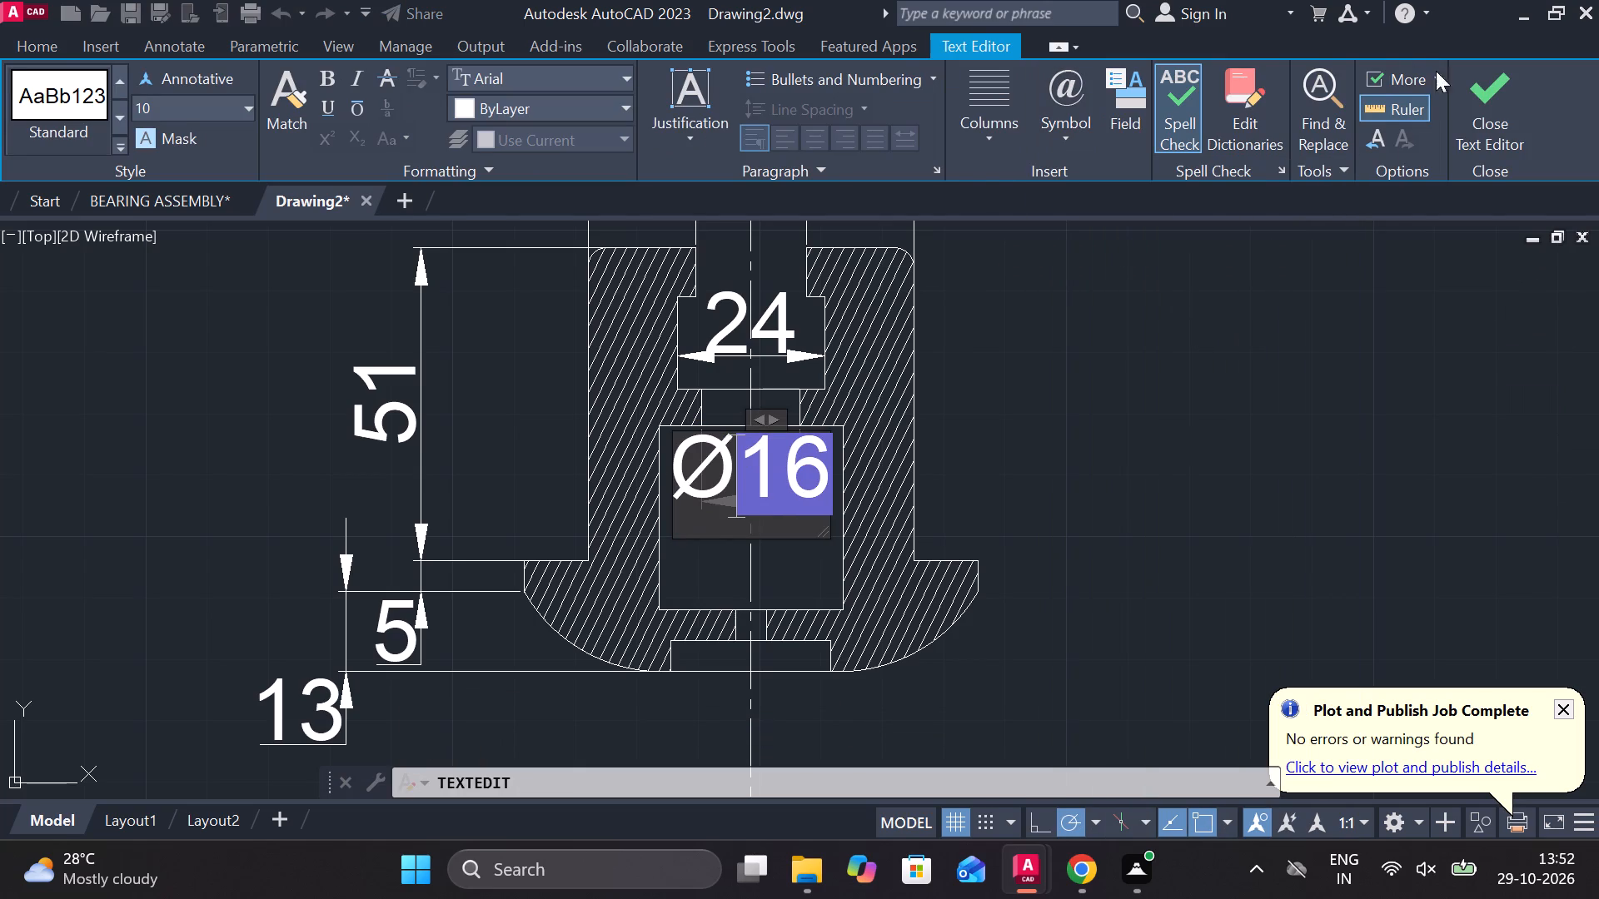
pyautogui.click(1496, 90)
pyautogui.press('Escape')
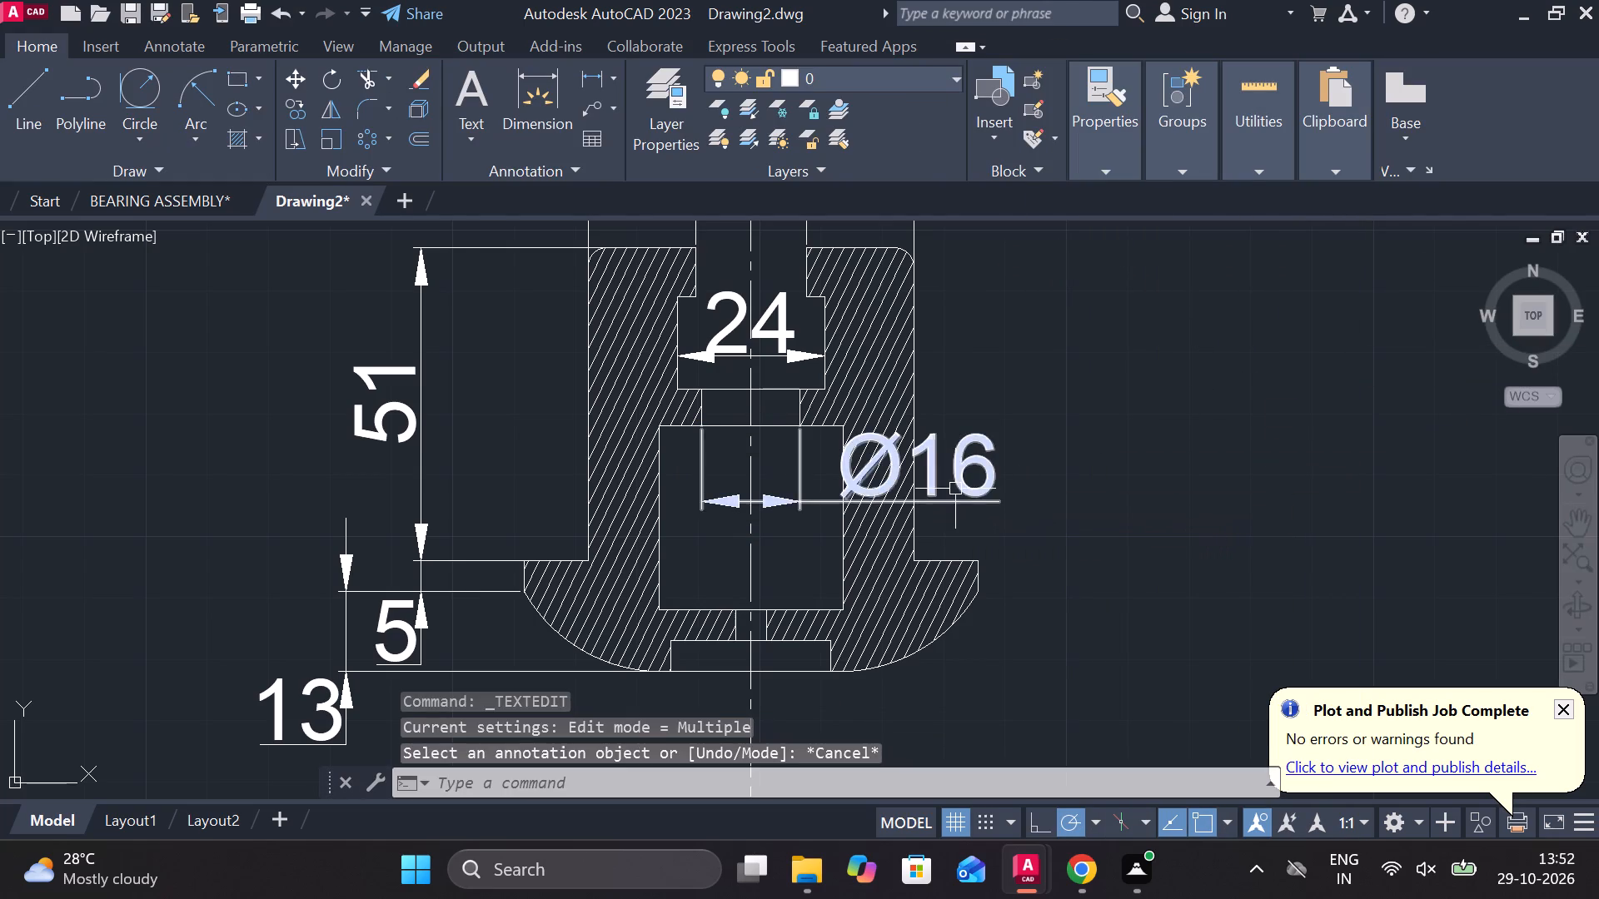
# Move the Ø16 text outside the part's right side, keeping its dimension line just below the large cavity's top edge.
pyautogui.click(956, 489)
pyautogui.click(799, 501)
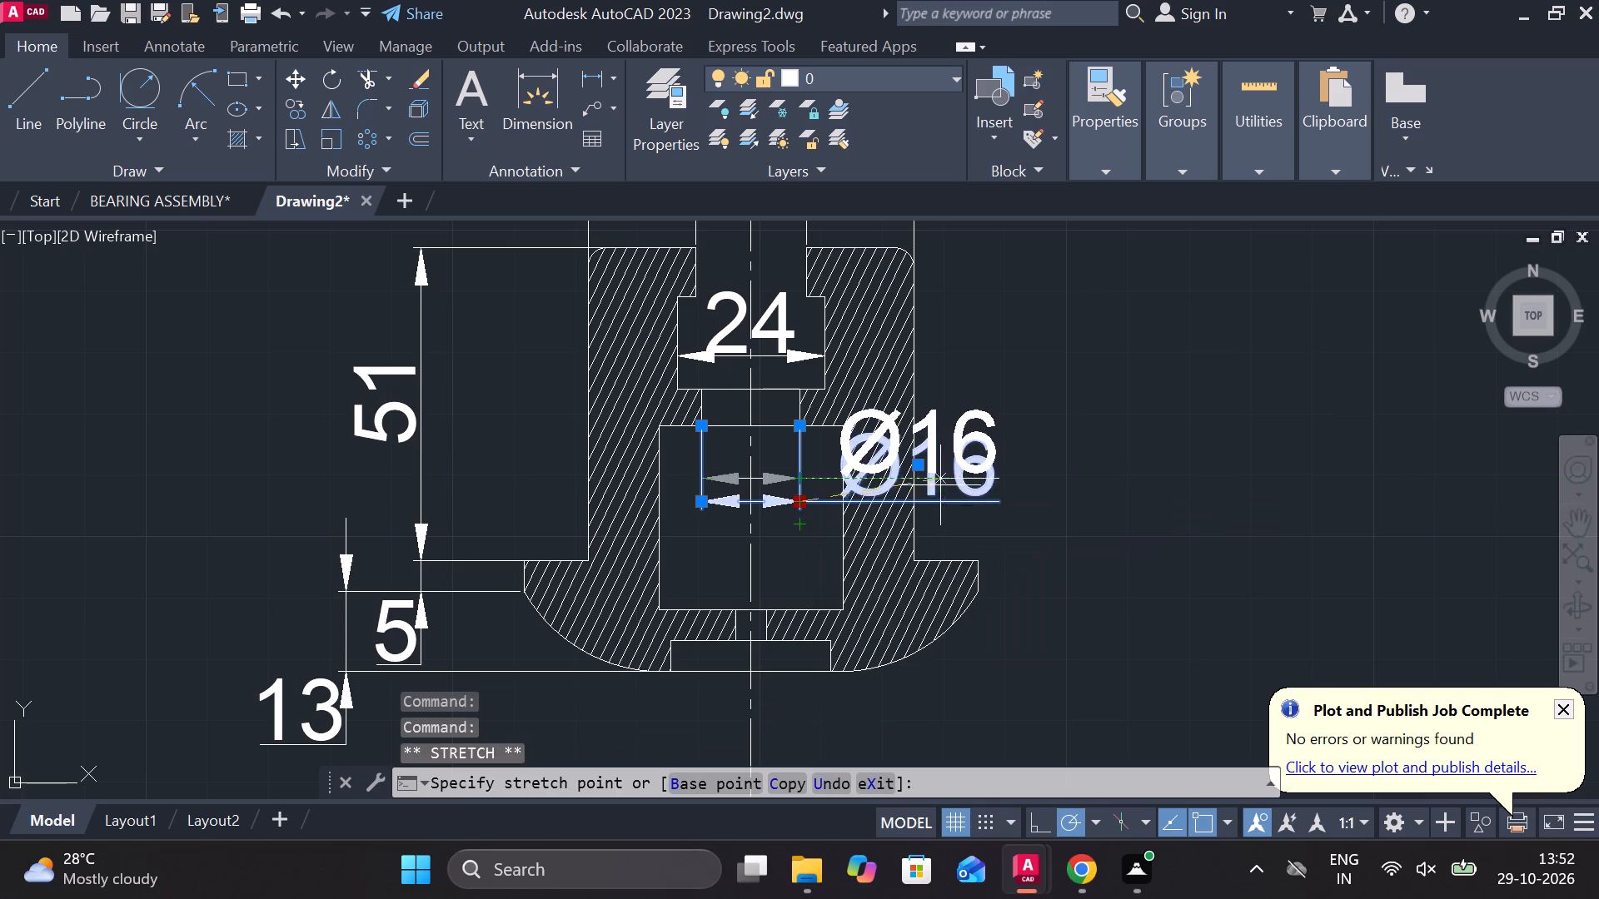
pyautogui.click(1188, 499)
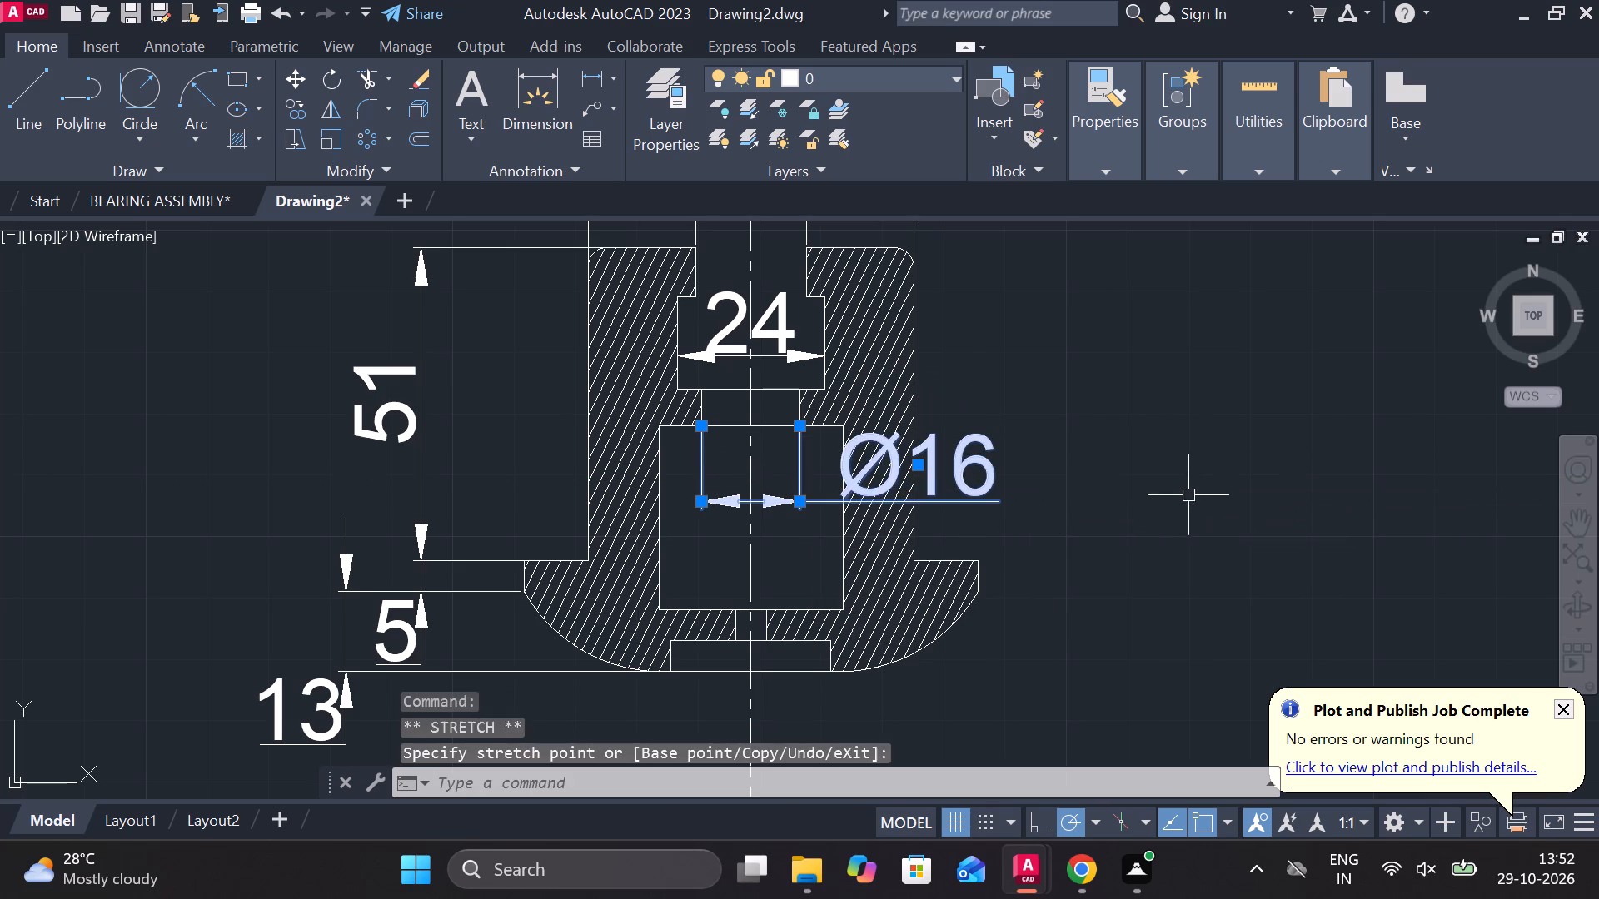
pyautogui.click(922, 462)
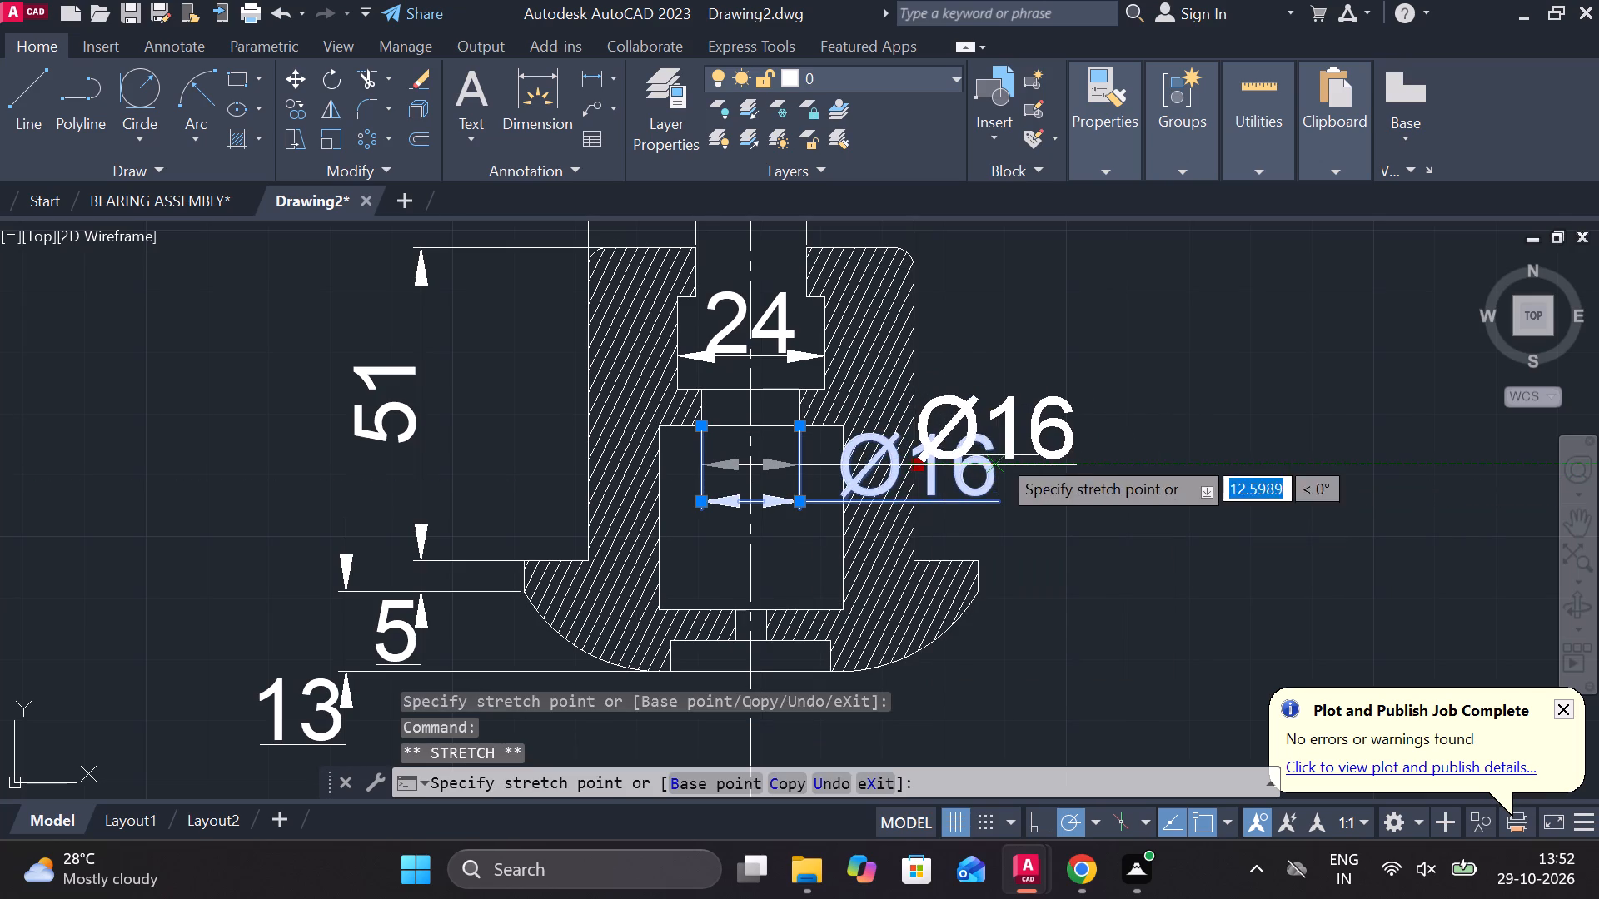
pyautogui.click(1036, 445)
pyautogui.press('Escape')
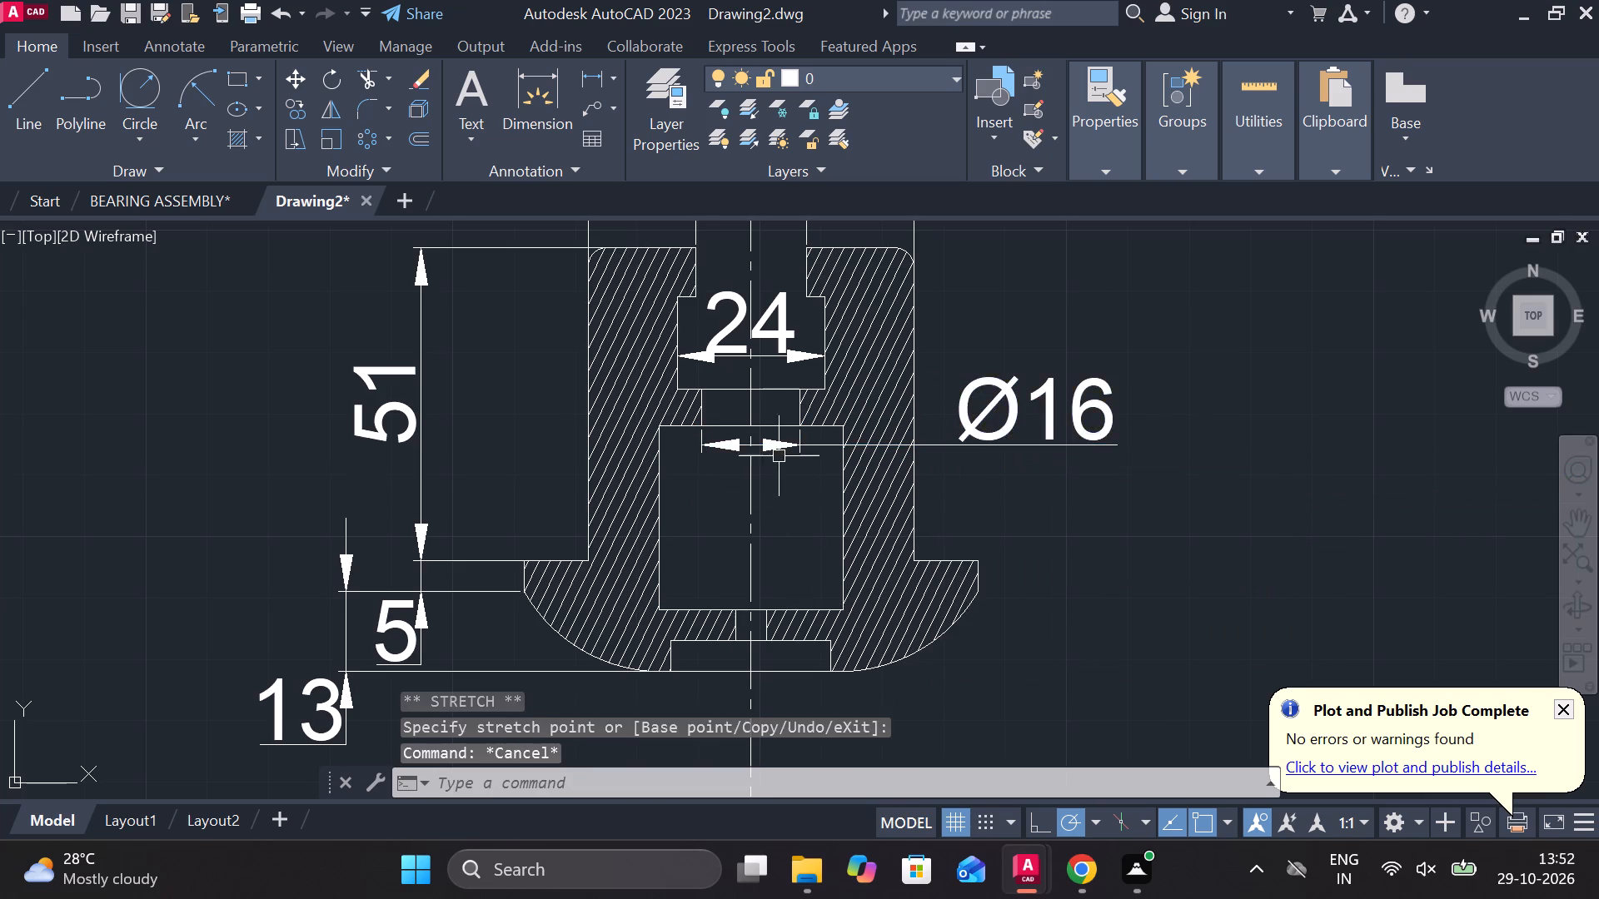
pyautogui.click(790, 439)
pyautogui.click(799, 447)
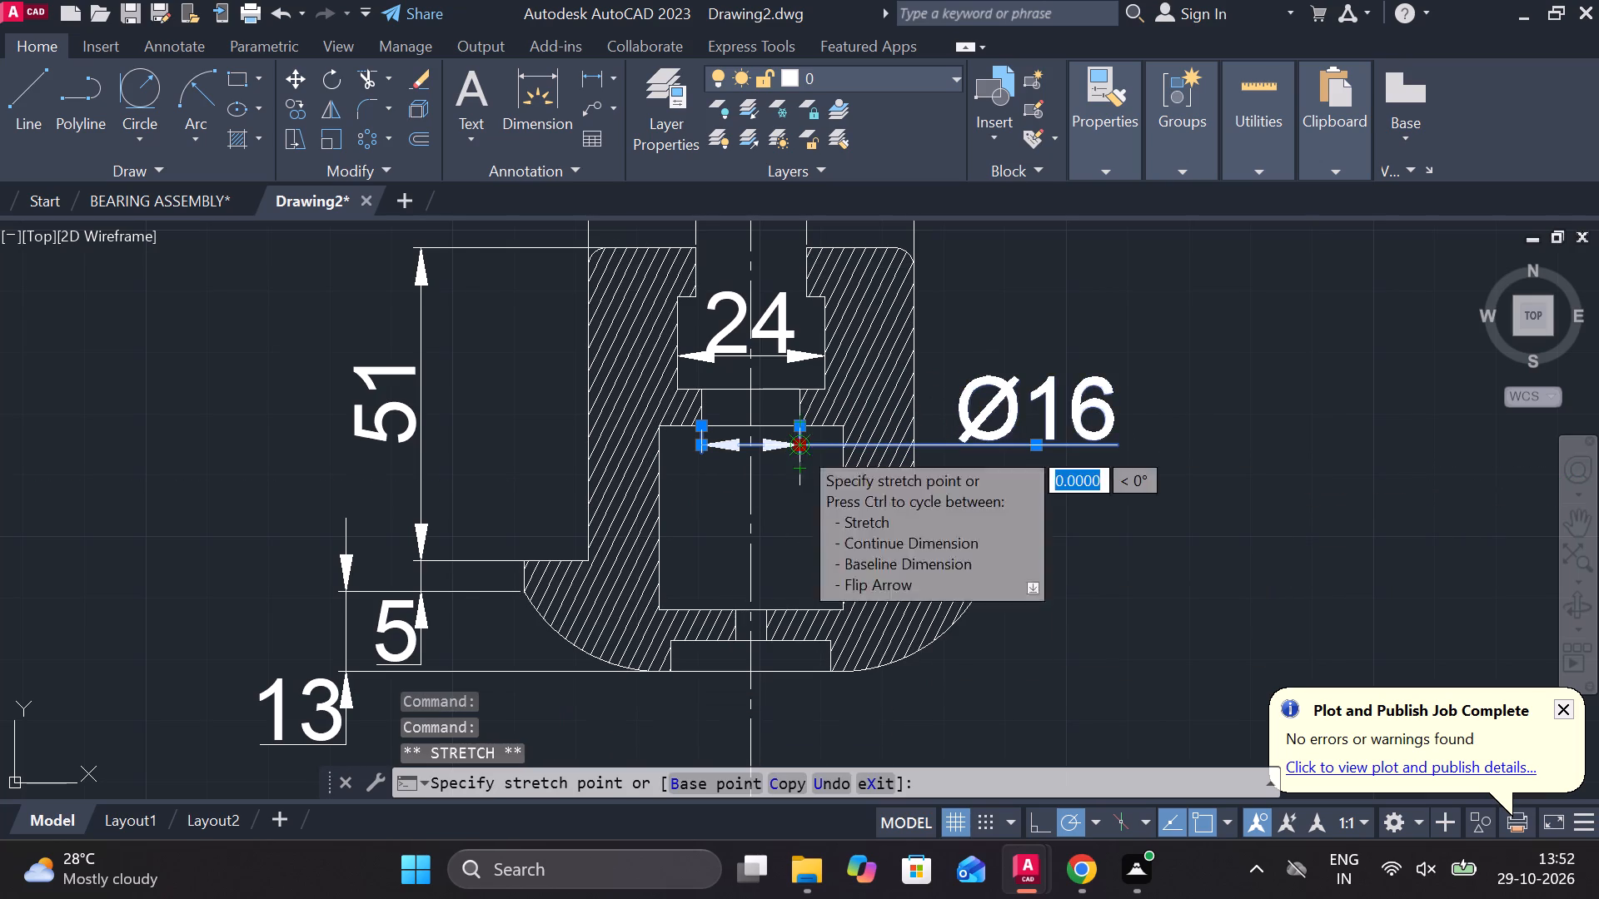
pyautogui.click(805, 469)
pyautogui.press('Escape')
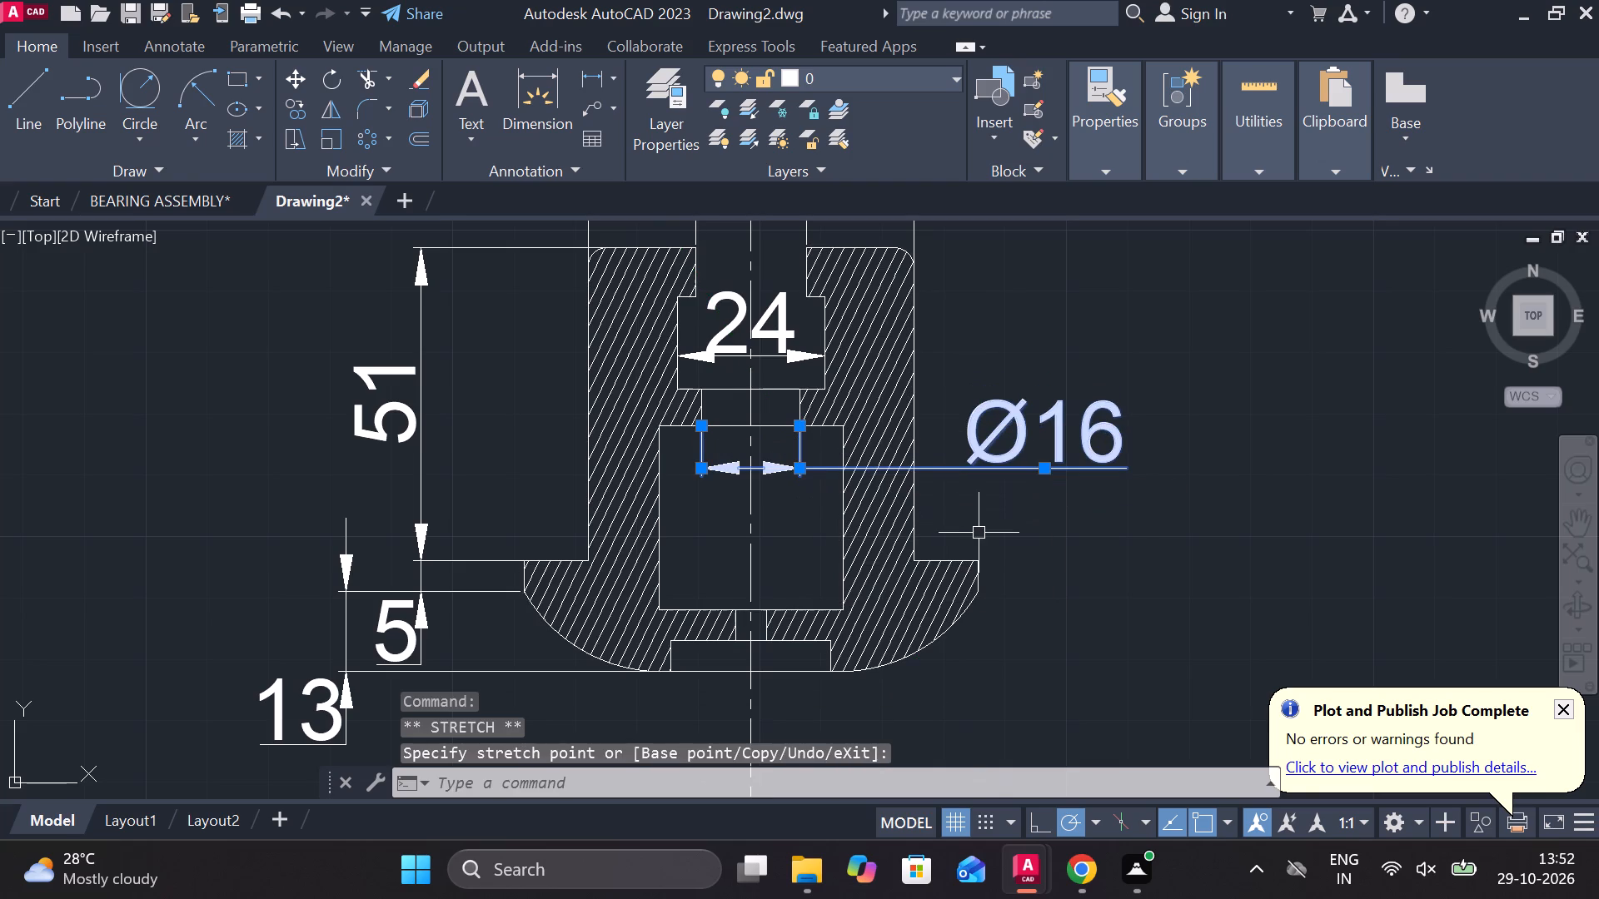
# Add a linear dimension for the large cavity's width, placing it inside the cavity below the Ø16 dimension line.
pyautogui.click(600, 73)
pyautogui.click(661, 536)
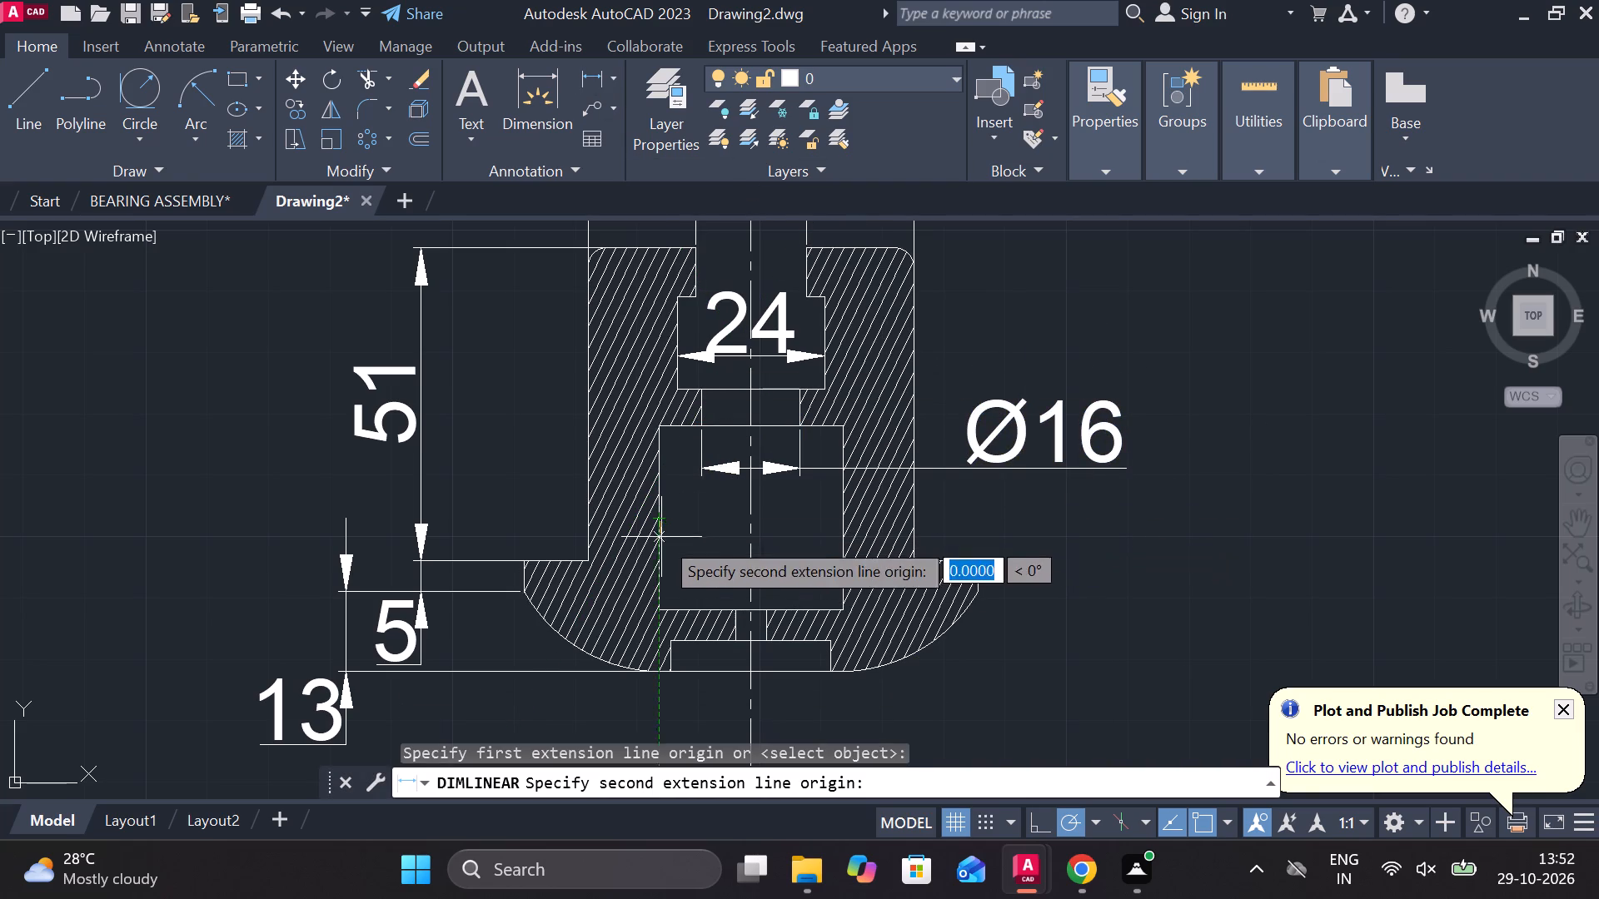
pyautogui.click(842, 521)
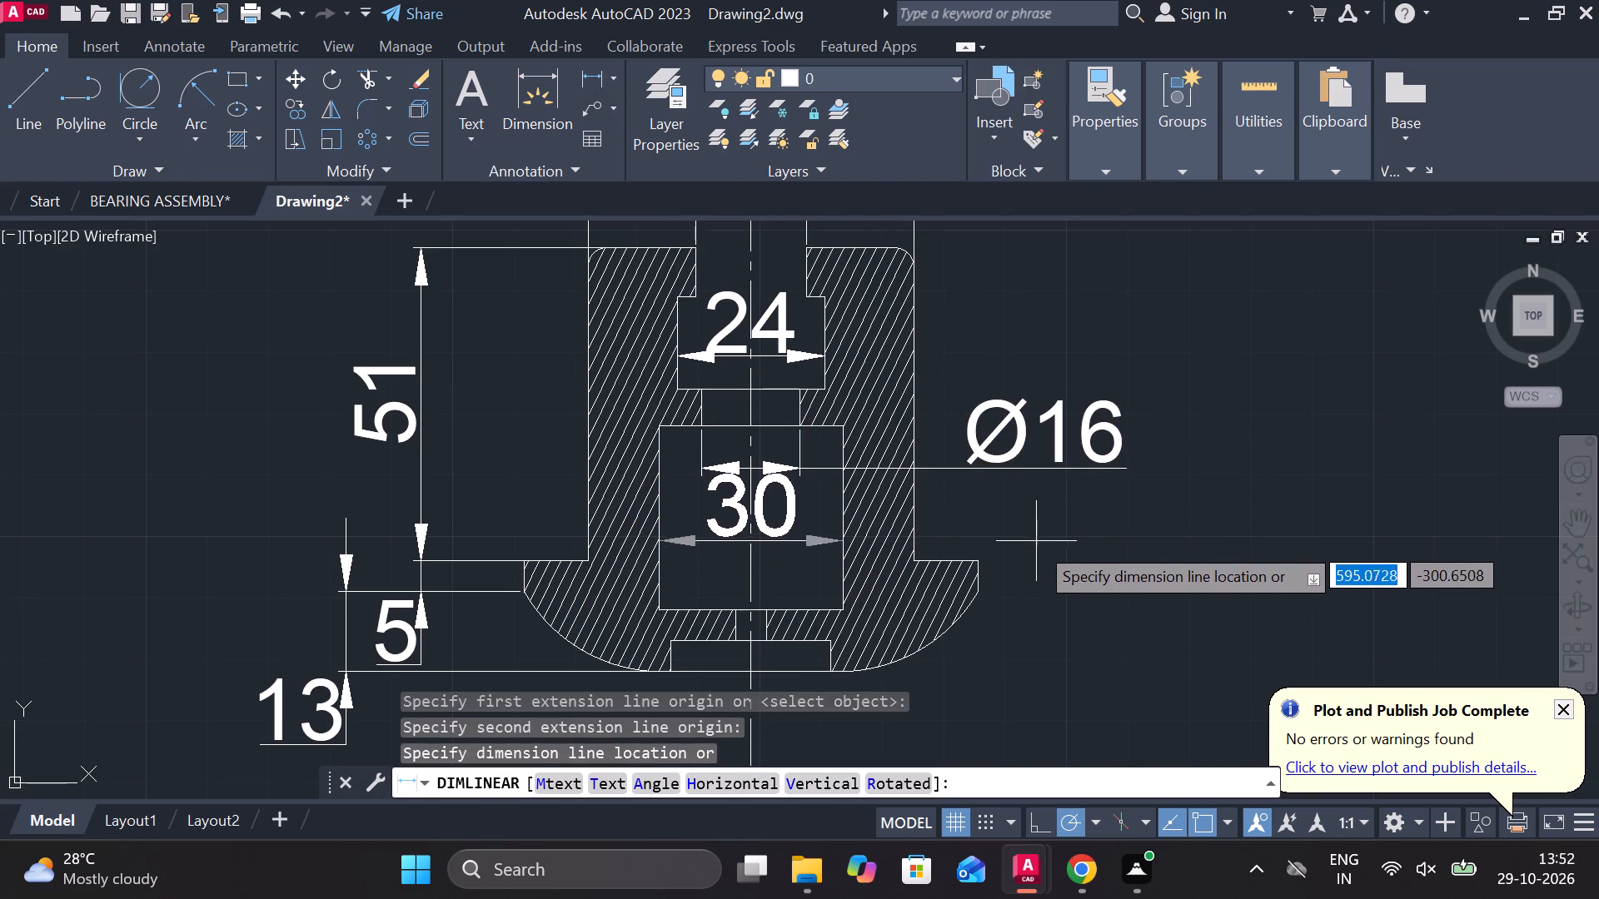
pyautogui.click(1046, 554)
# Add a diameter symbol in front of the large cavity's 30 dimension text.
pyautogui.doubleClick(790, 515)
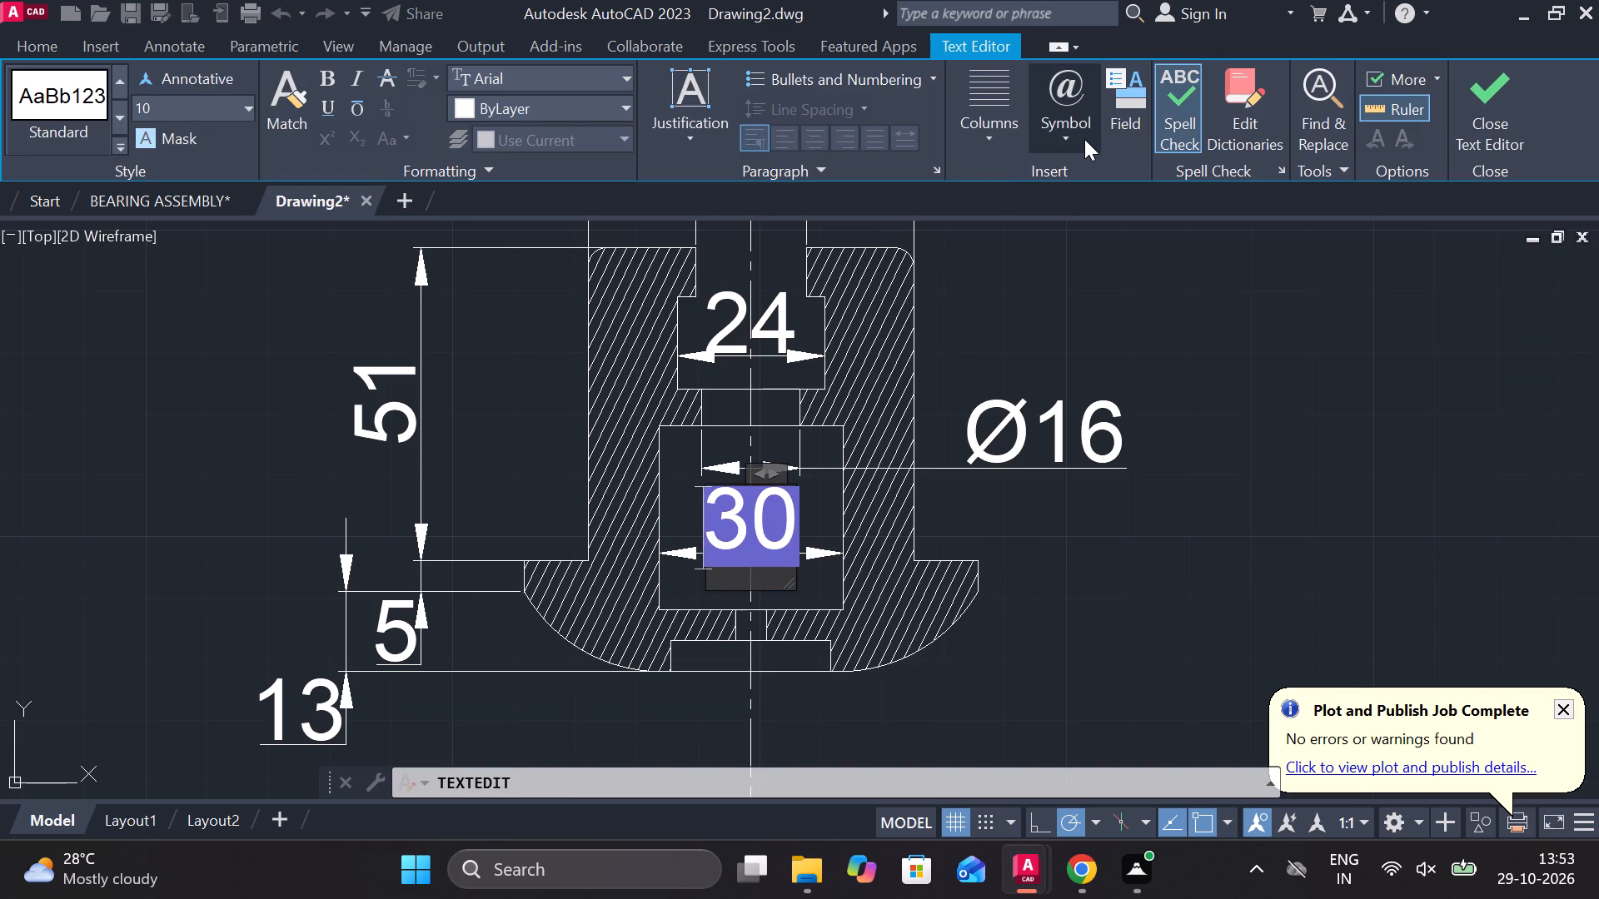
pyautogui.click(1084, 139)
pyautogui.click(1089, 231)
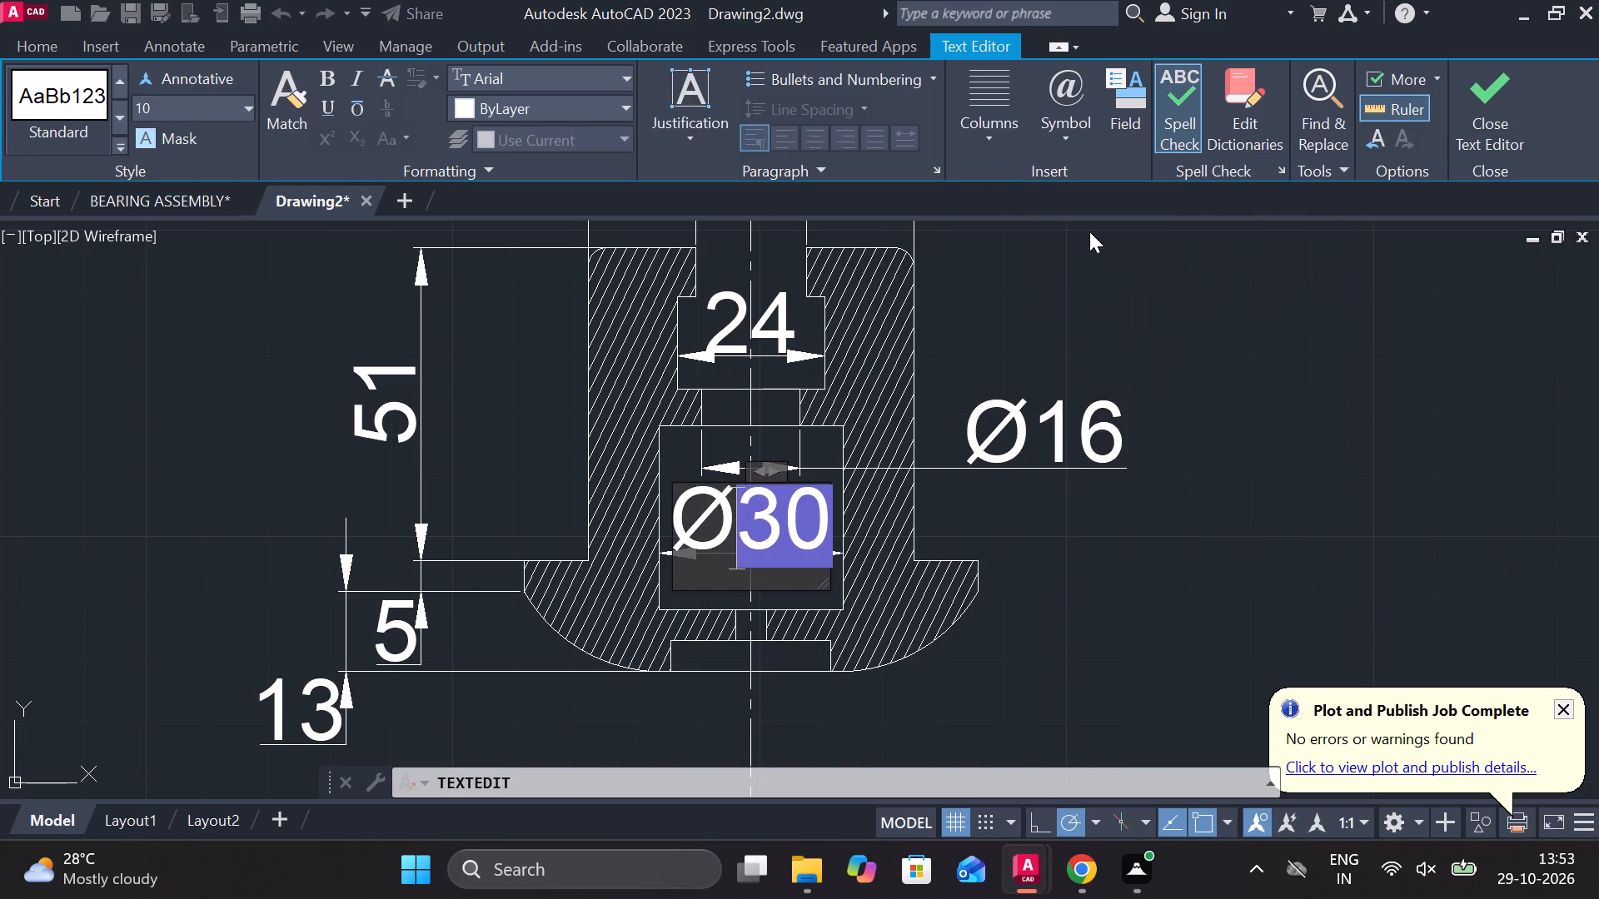
pyautogui.click(1477, 122)
pyautogui.click(725, 523)
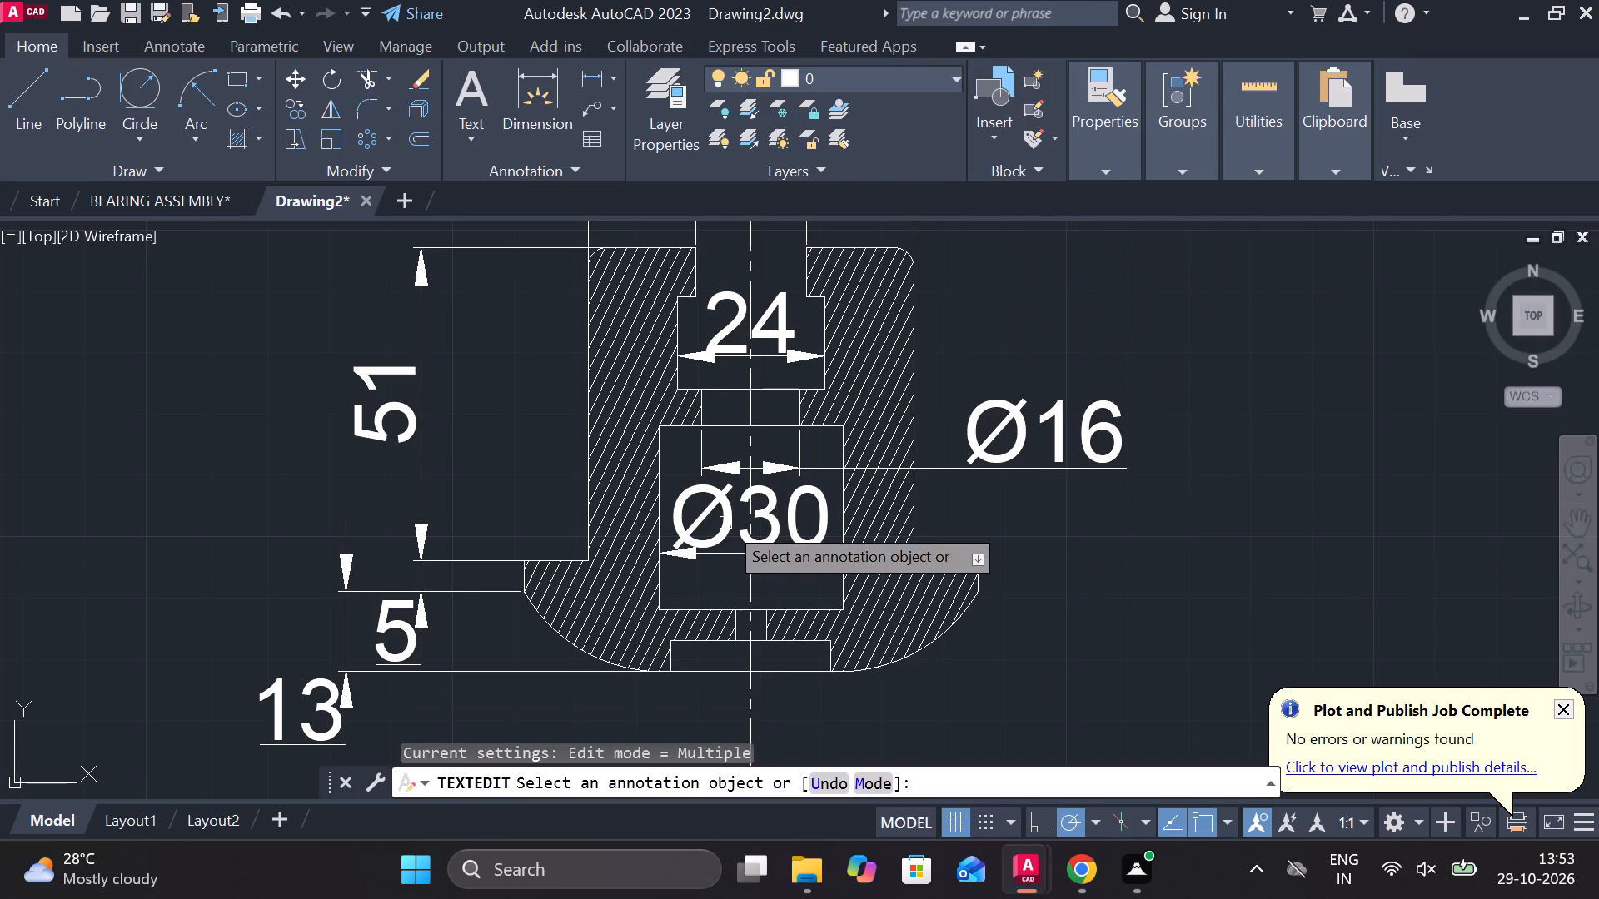
pyautogui.press('Escape')
pyautogui.press('Escape')
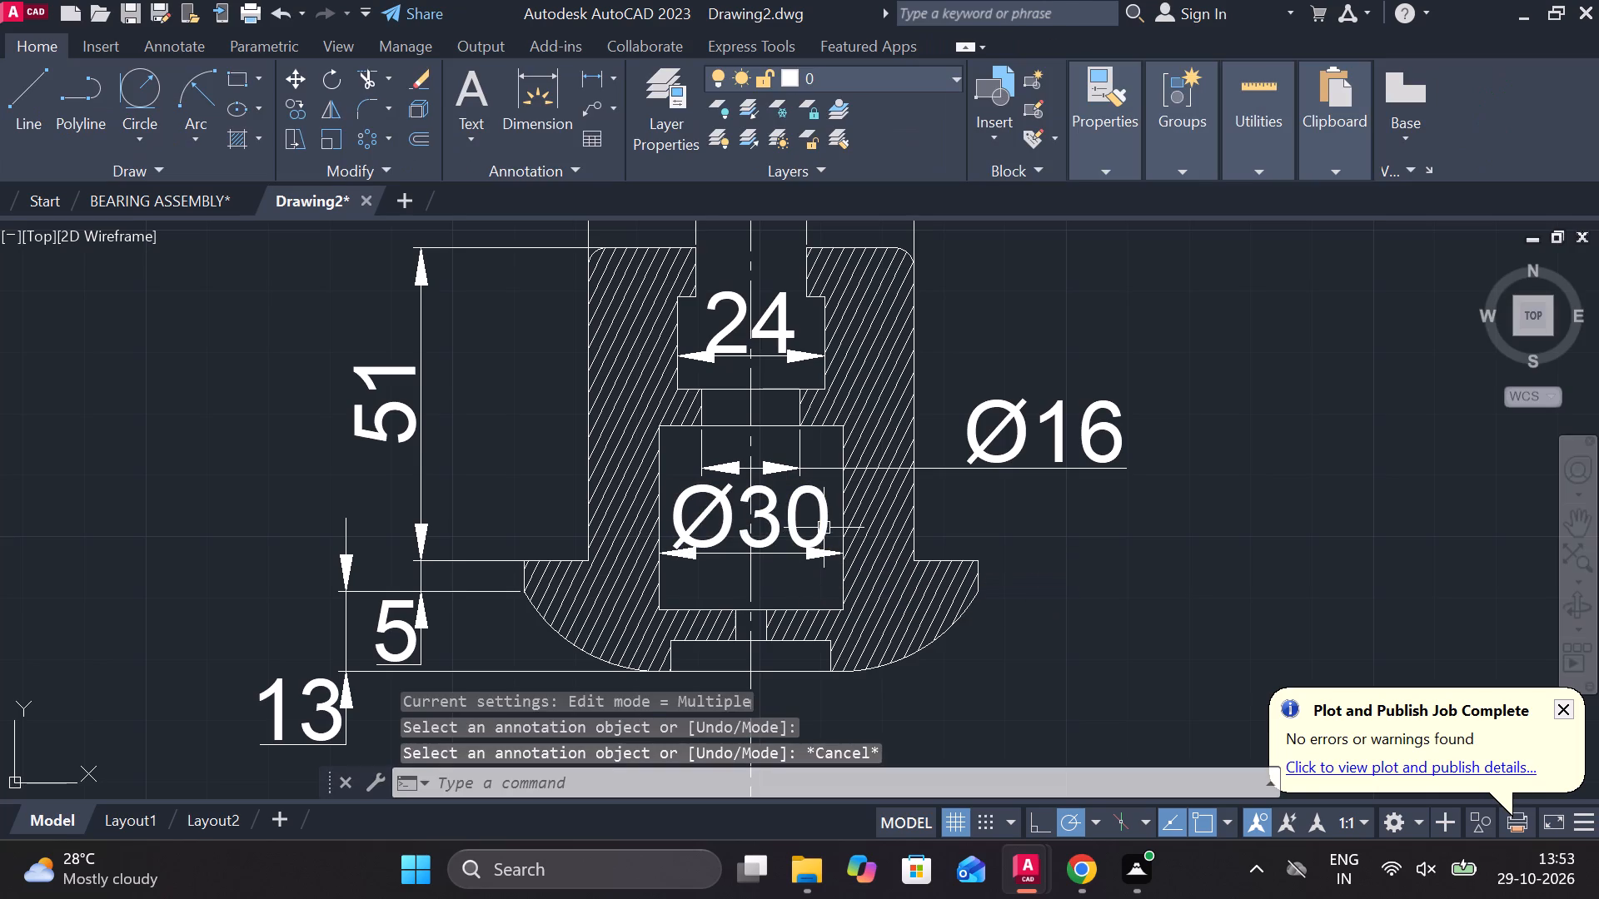
# Move the Ø30 text outside the part's right side, lined up directly beneath the Ø16 text.
pyautogui.click(824, 528)
pyautogui.click(745, 517)
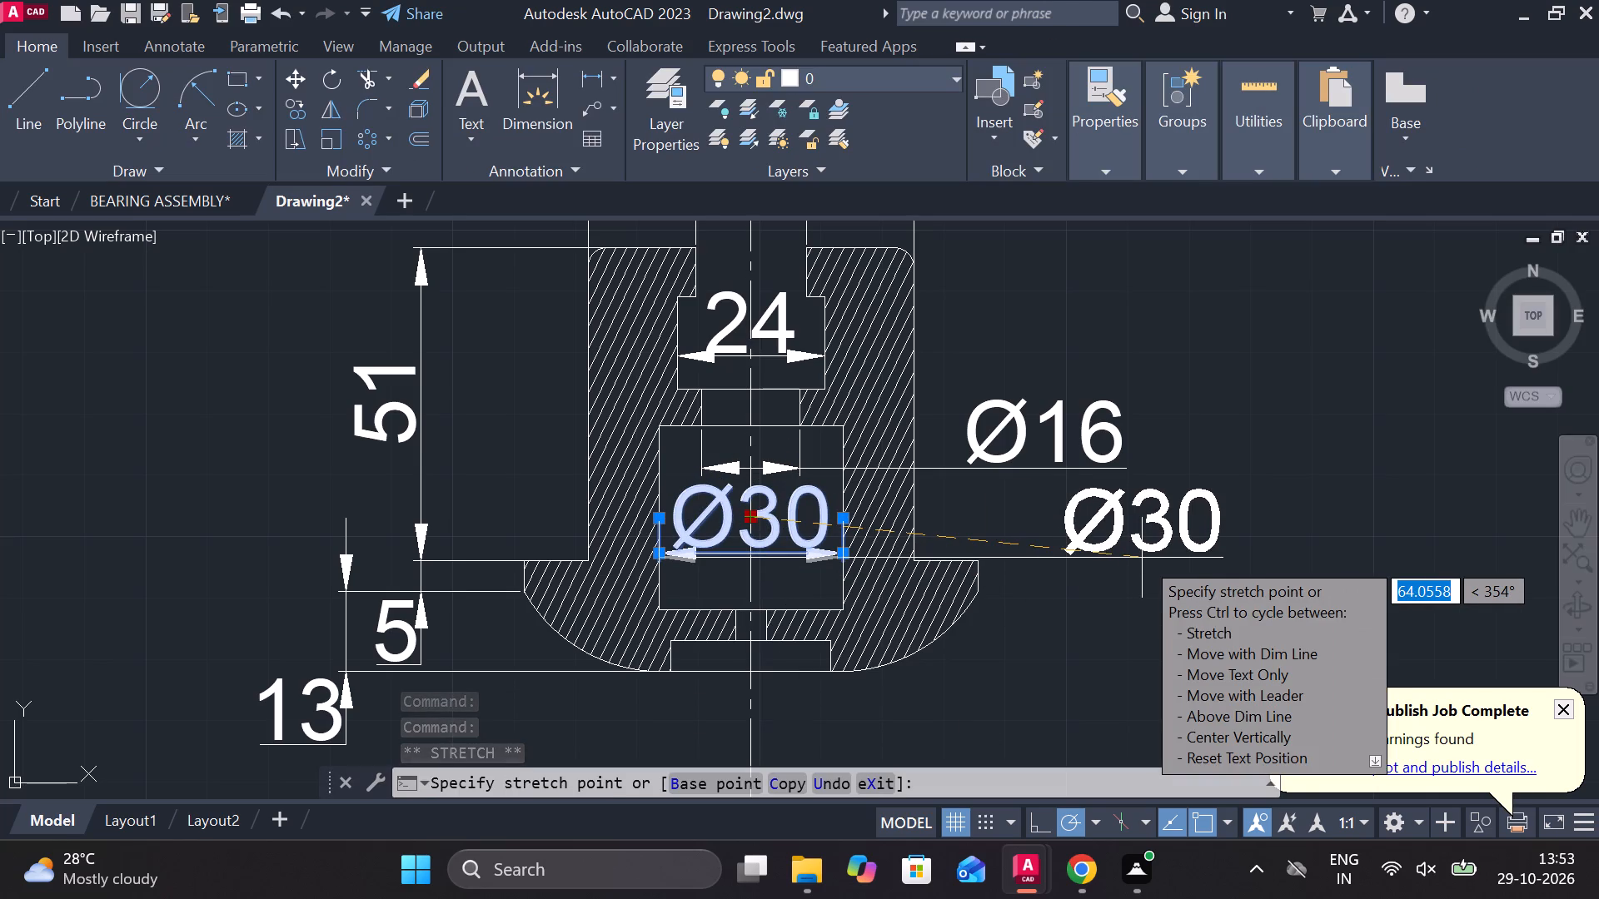
pyautogui.scroll(2, 1069, 544)
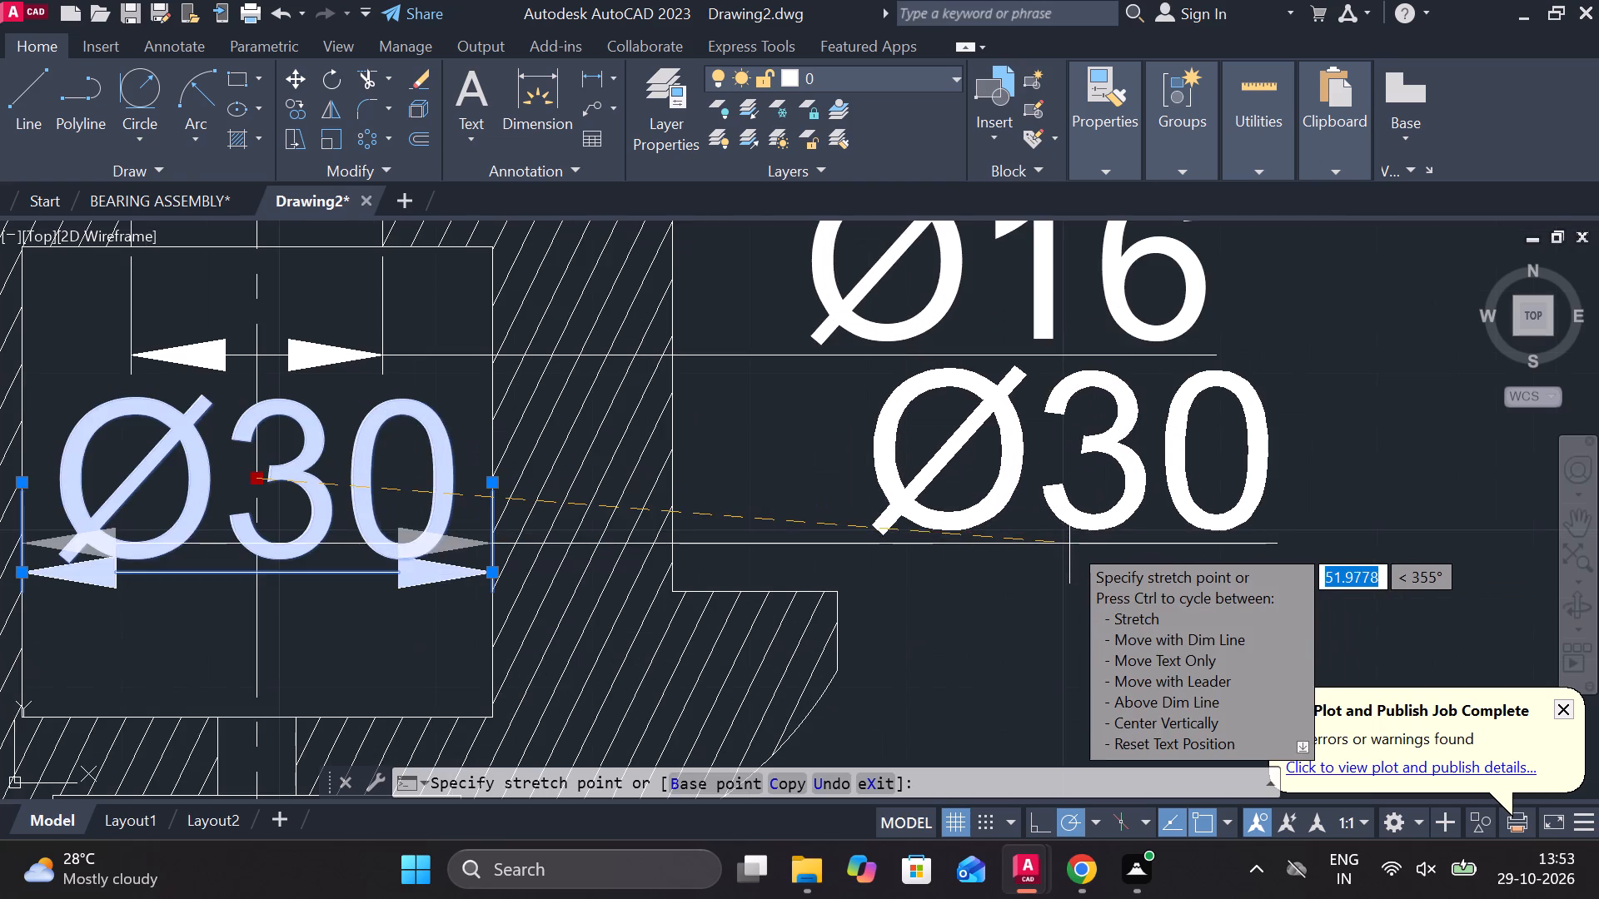
pyautogui.click(1003, 549)
pyautogui.scroll(-2, 1003, 549)
pyautogui.press('Escape')
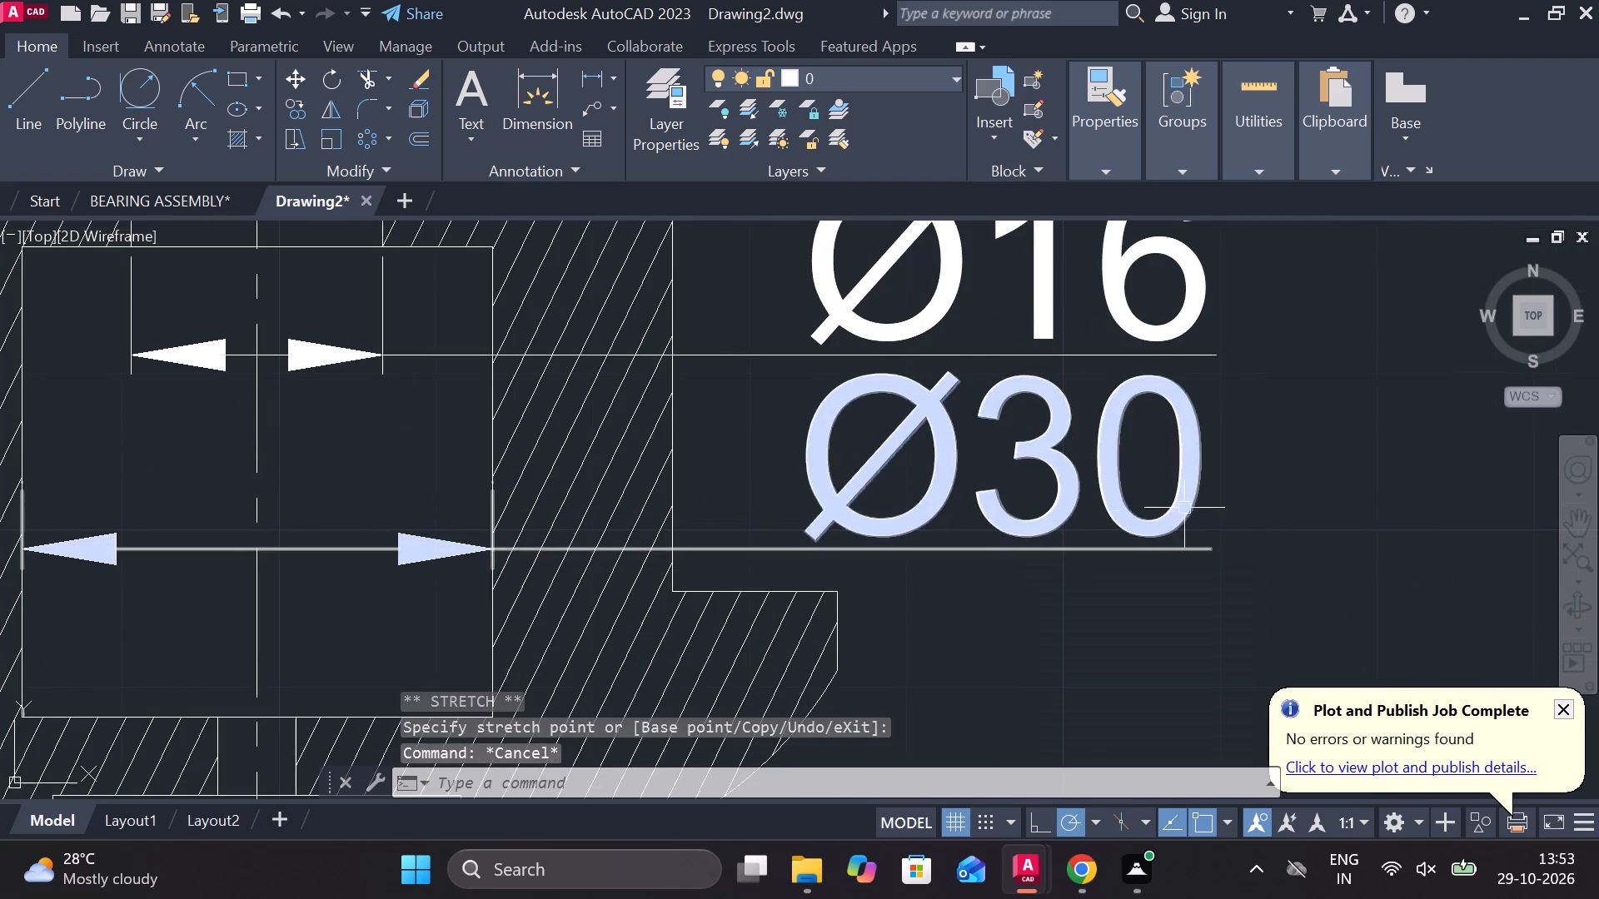
pyautogui.scroll(-2, 1150, 511)
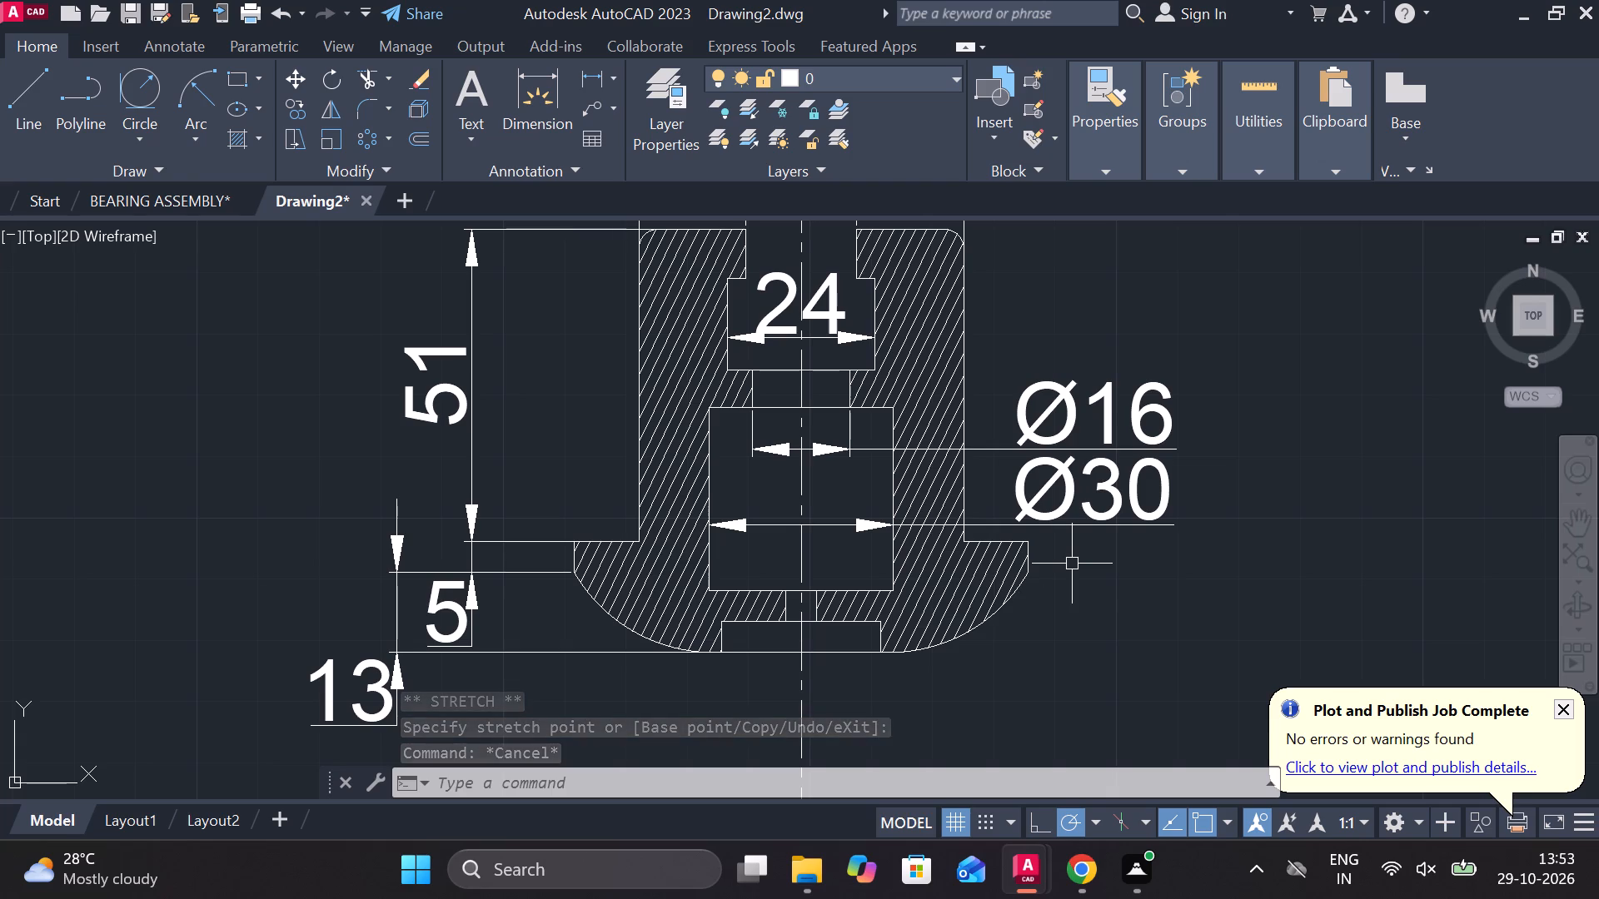
# Add a linear dimension for the width of the shallow recess in the bottom face, placing it below the part.
pyautogui.click(591, 75)
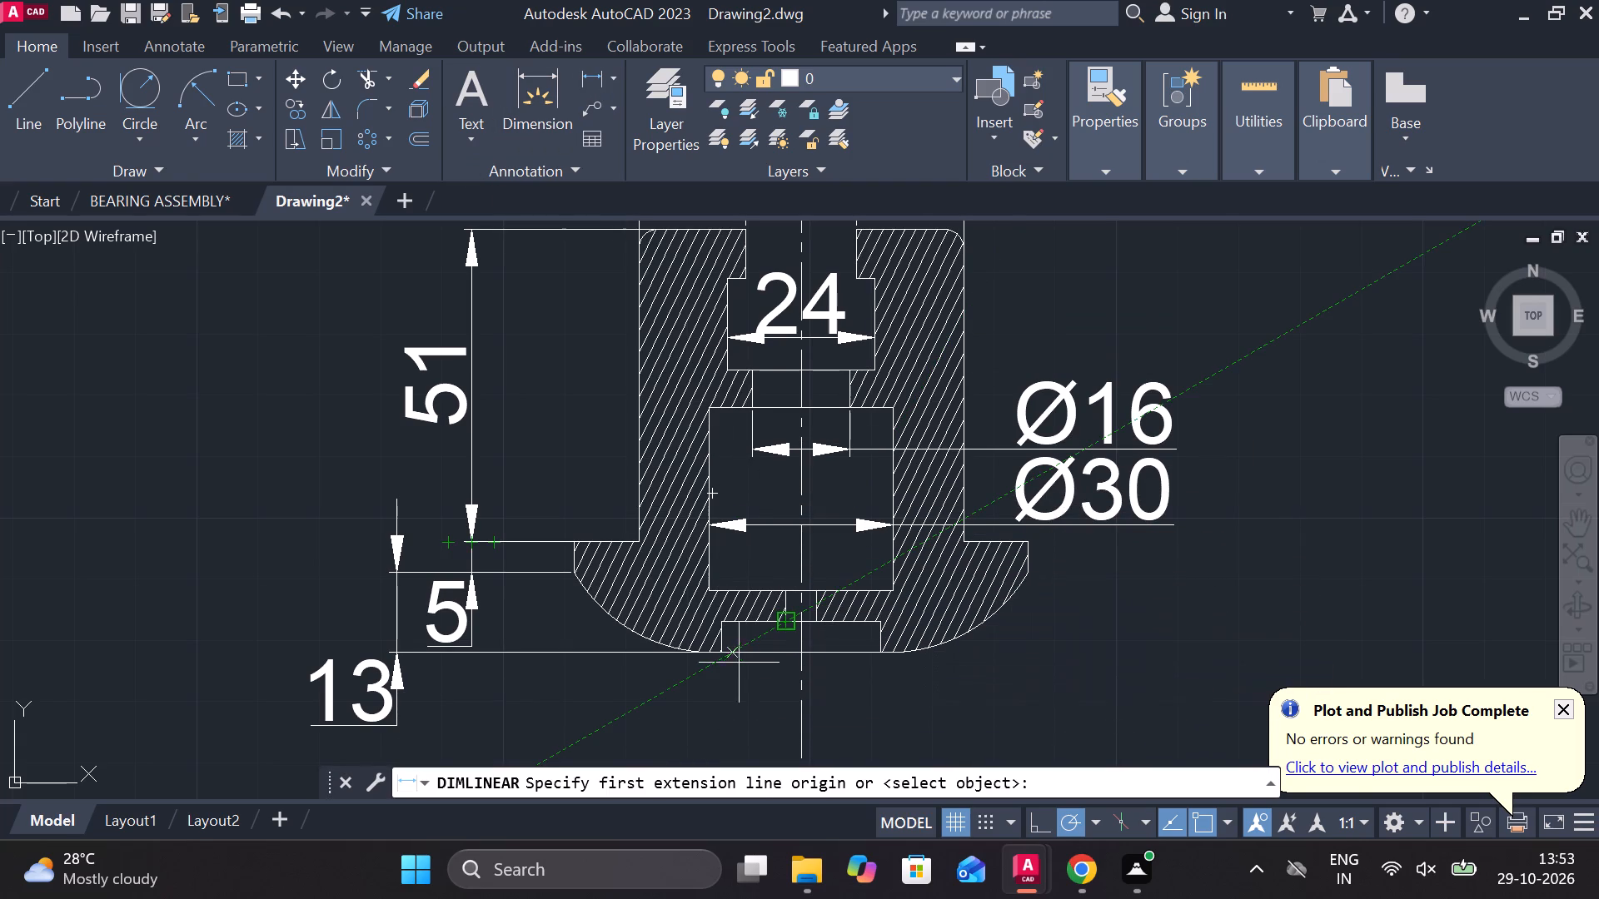
pyautogui.click(716, 652)
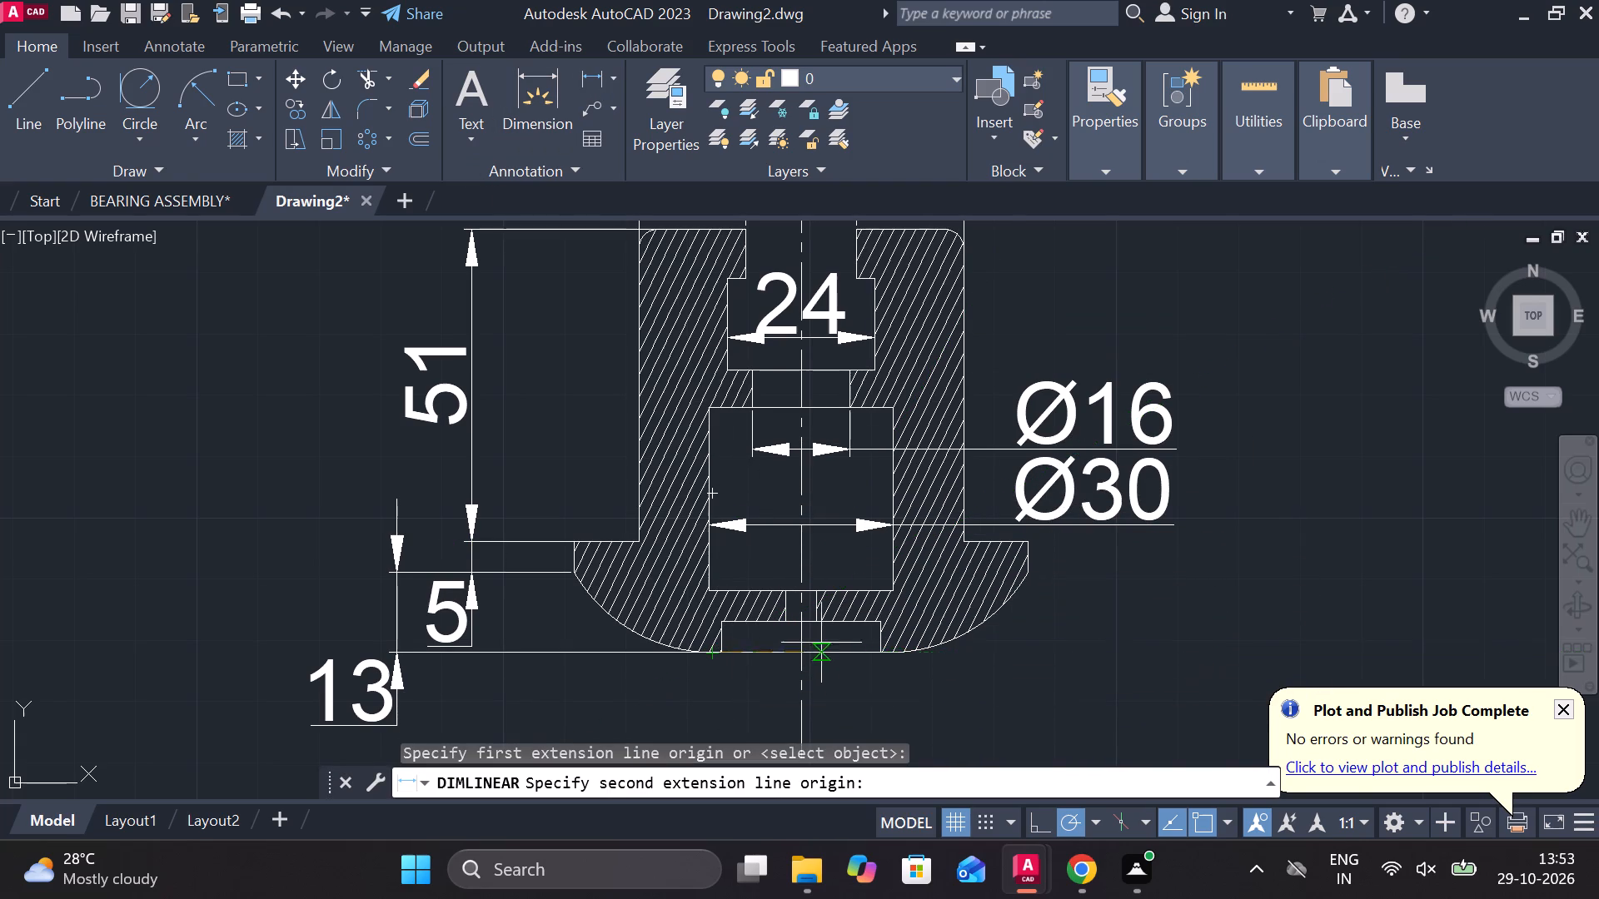
pyautogui.click(878, 646)
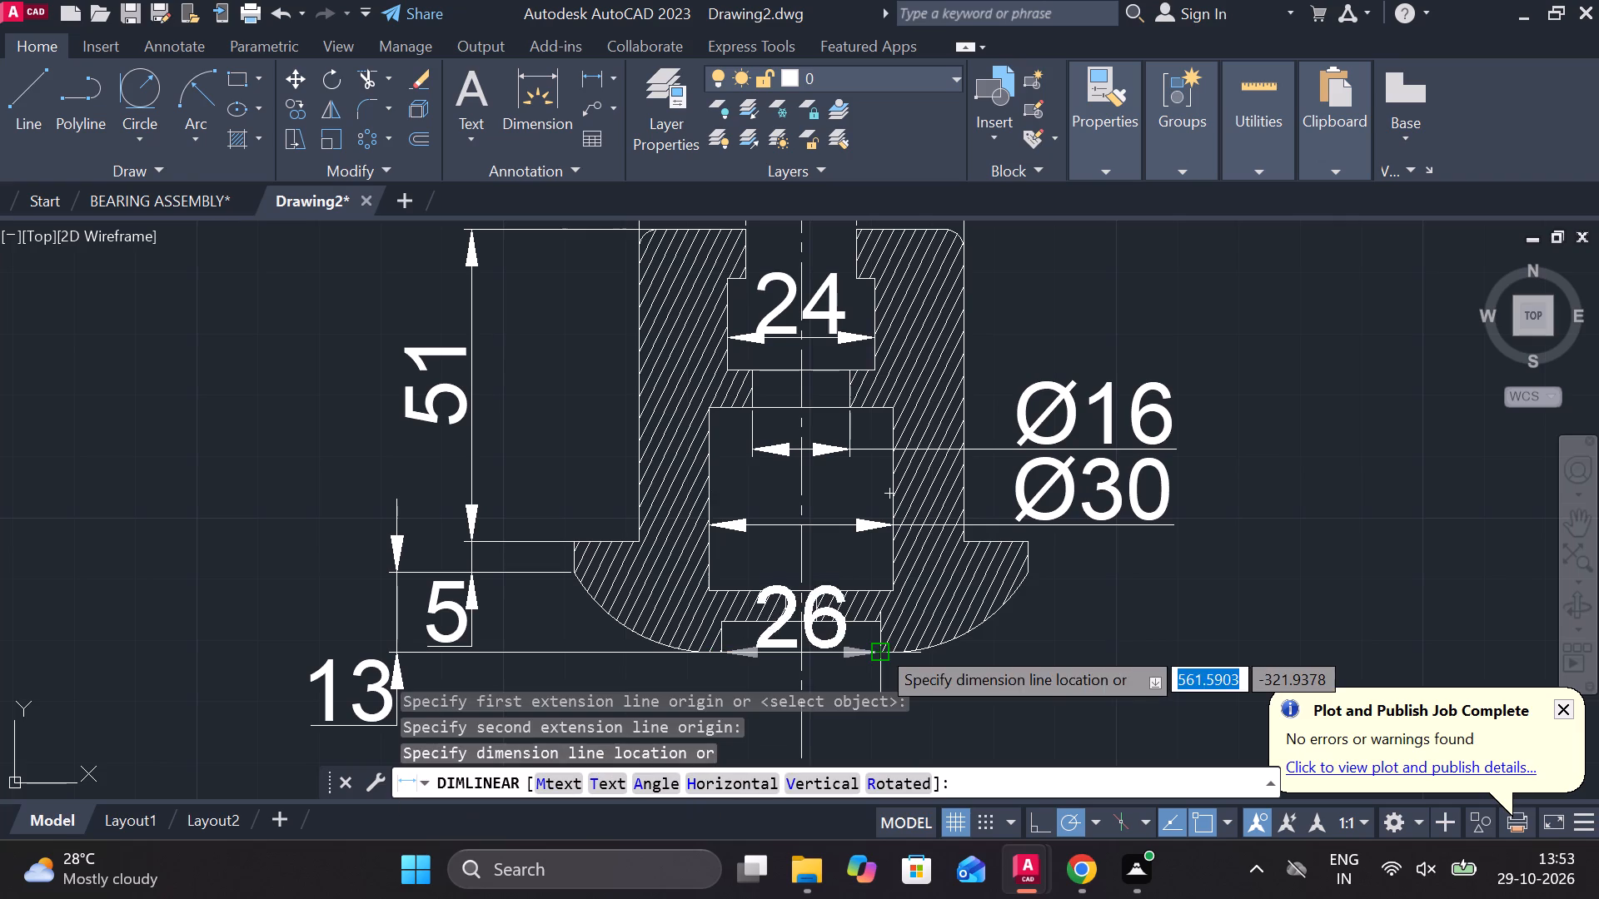
pyautogui.moveTo(878, 646); pyautogui.dragTo(860, 455, button='middle')
pyautogui.click(834, 598)
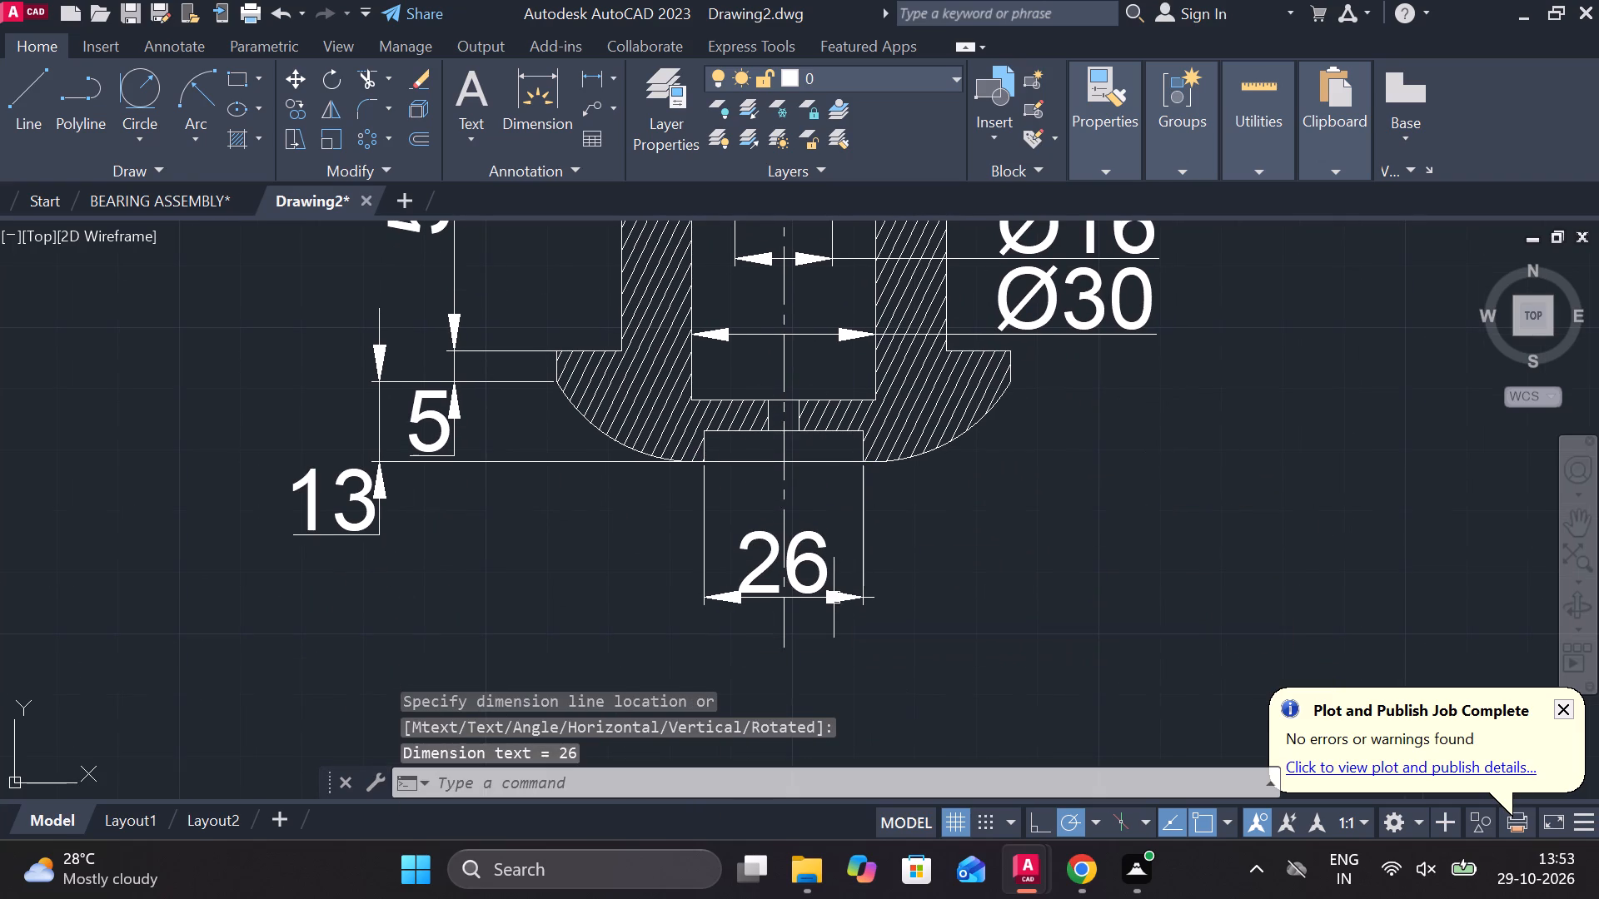
# Add a diameter symbol in front of the bottom recess's 26 dimension text.
pyautogui.doubleClick(818, 570)
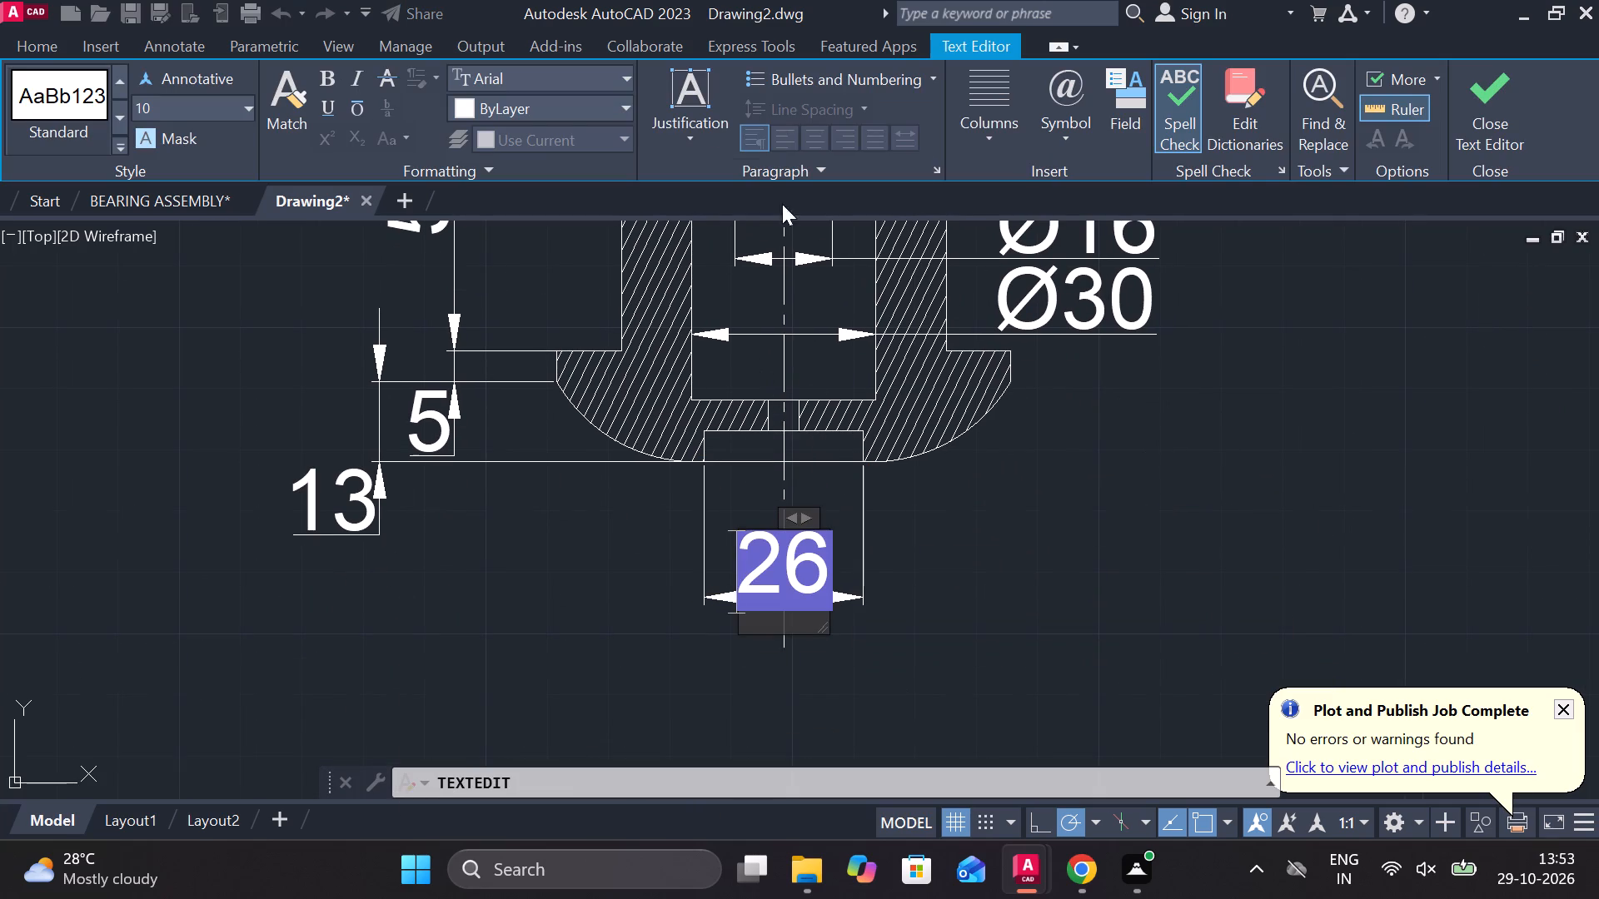
pyautogui.click(1060, 134)
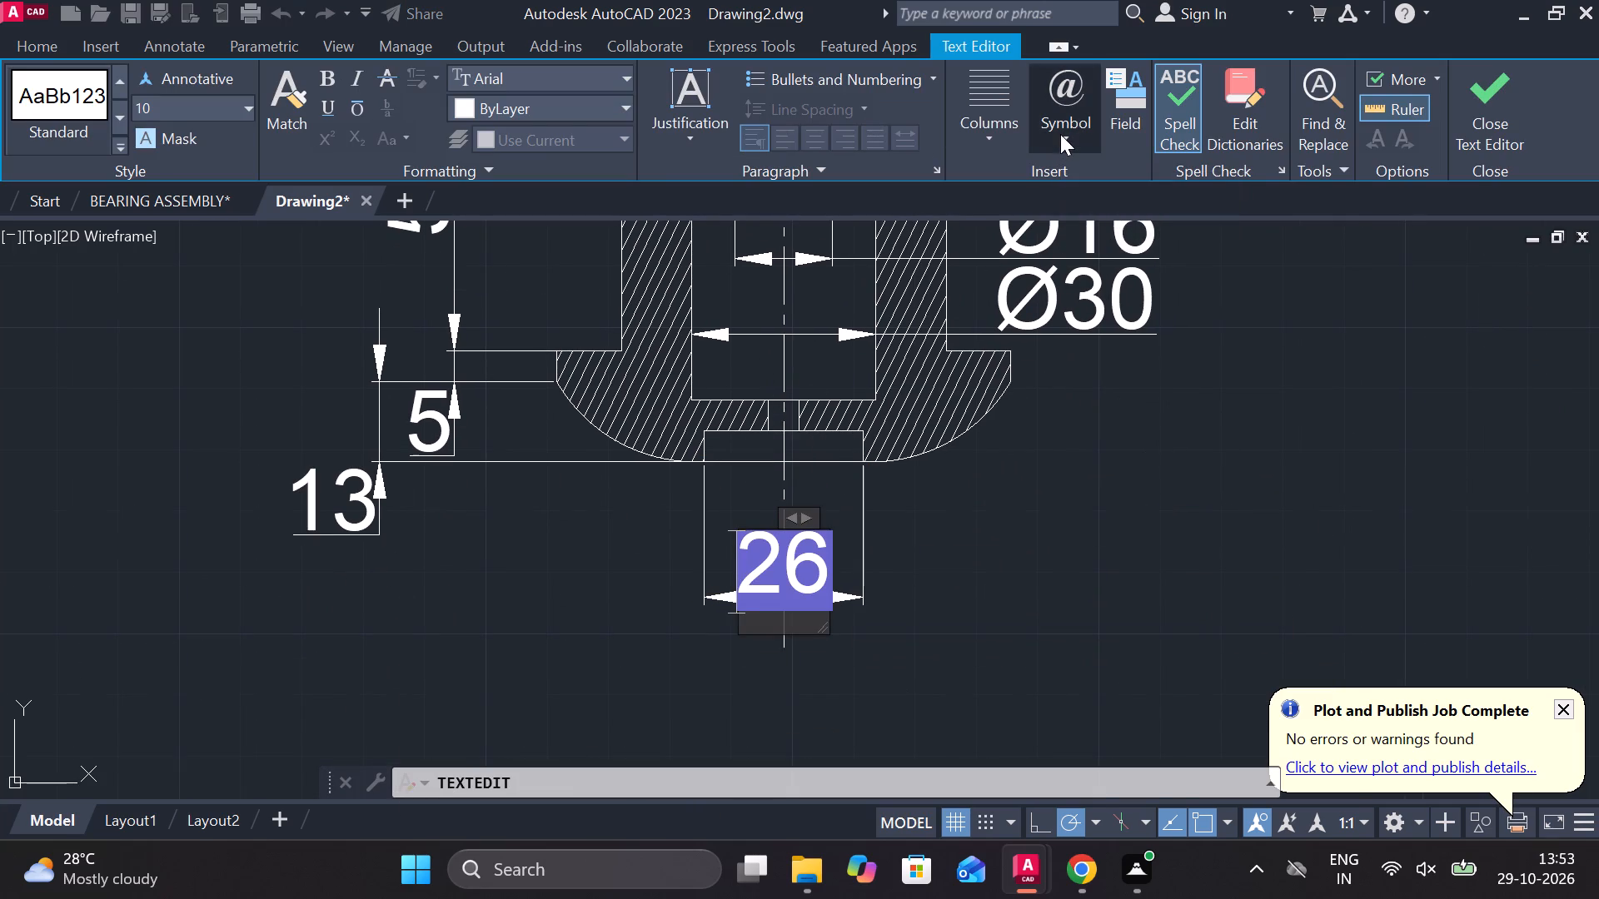
pyautogui.click(1116, 249)
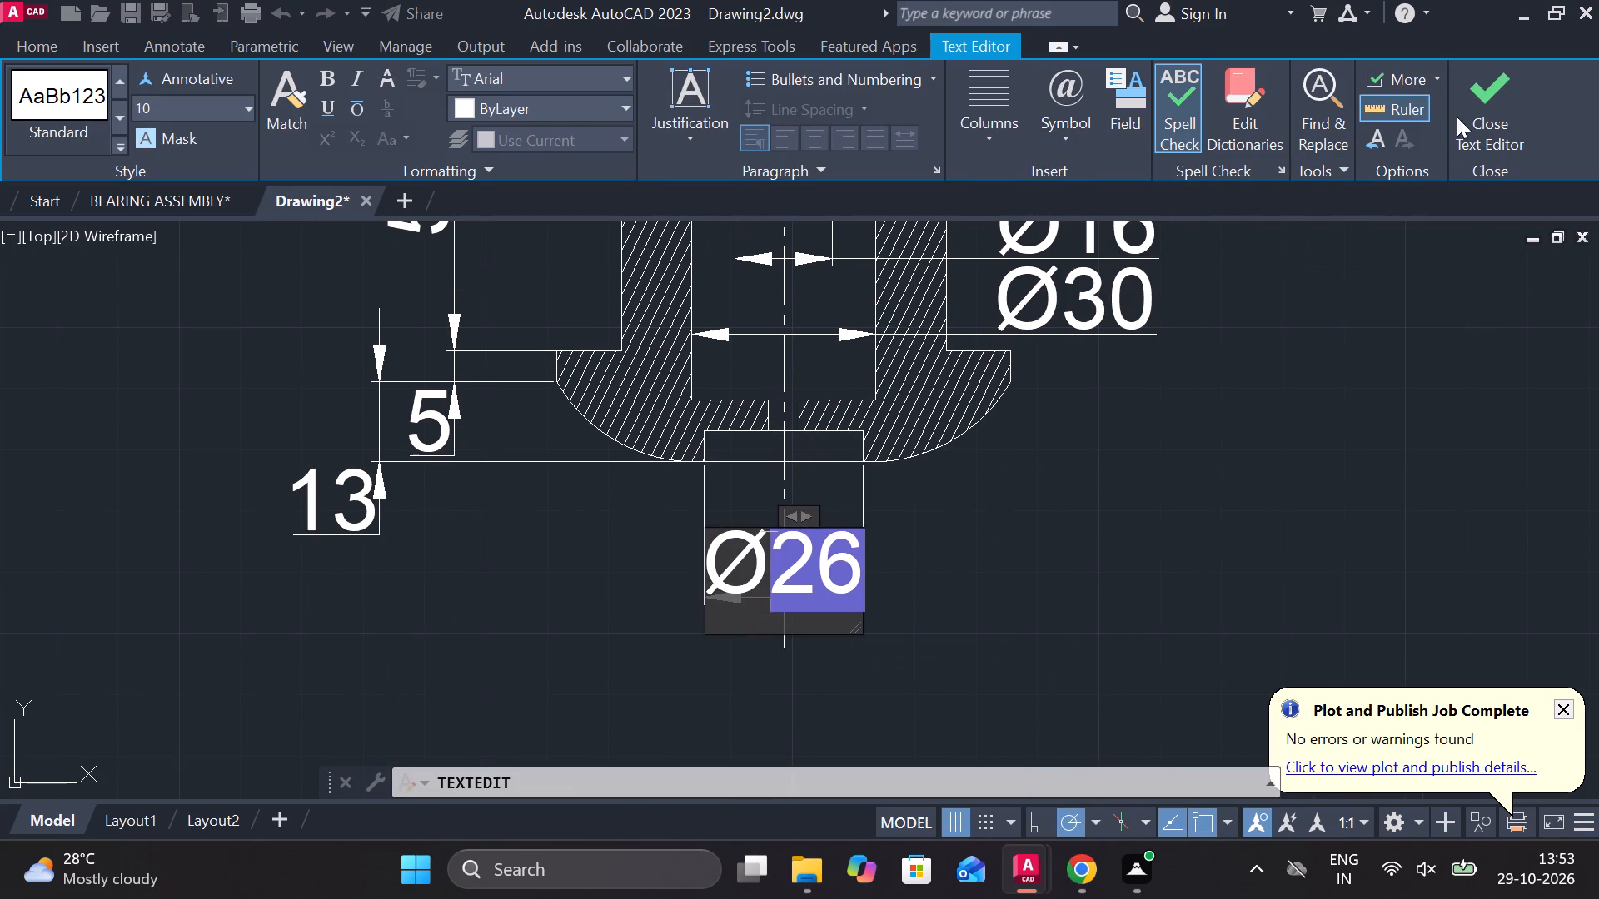
pyautogui.click(1473, 98)
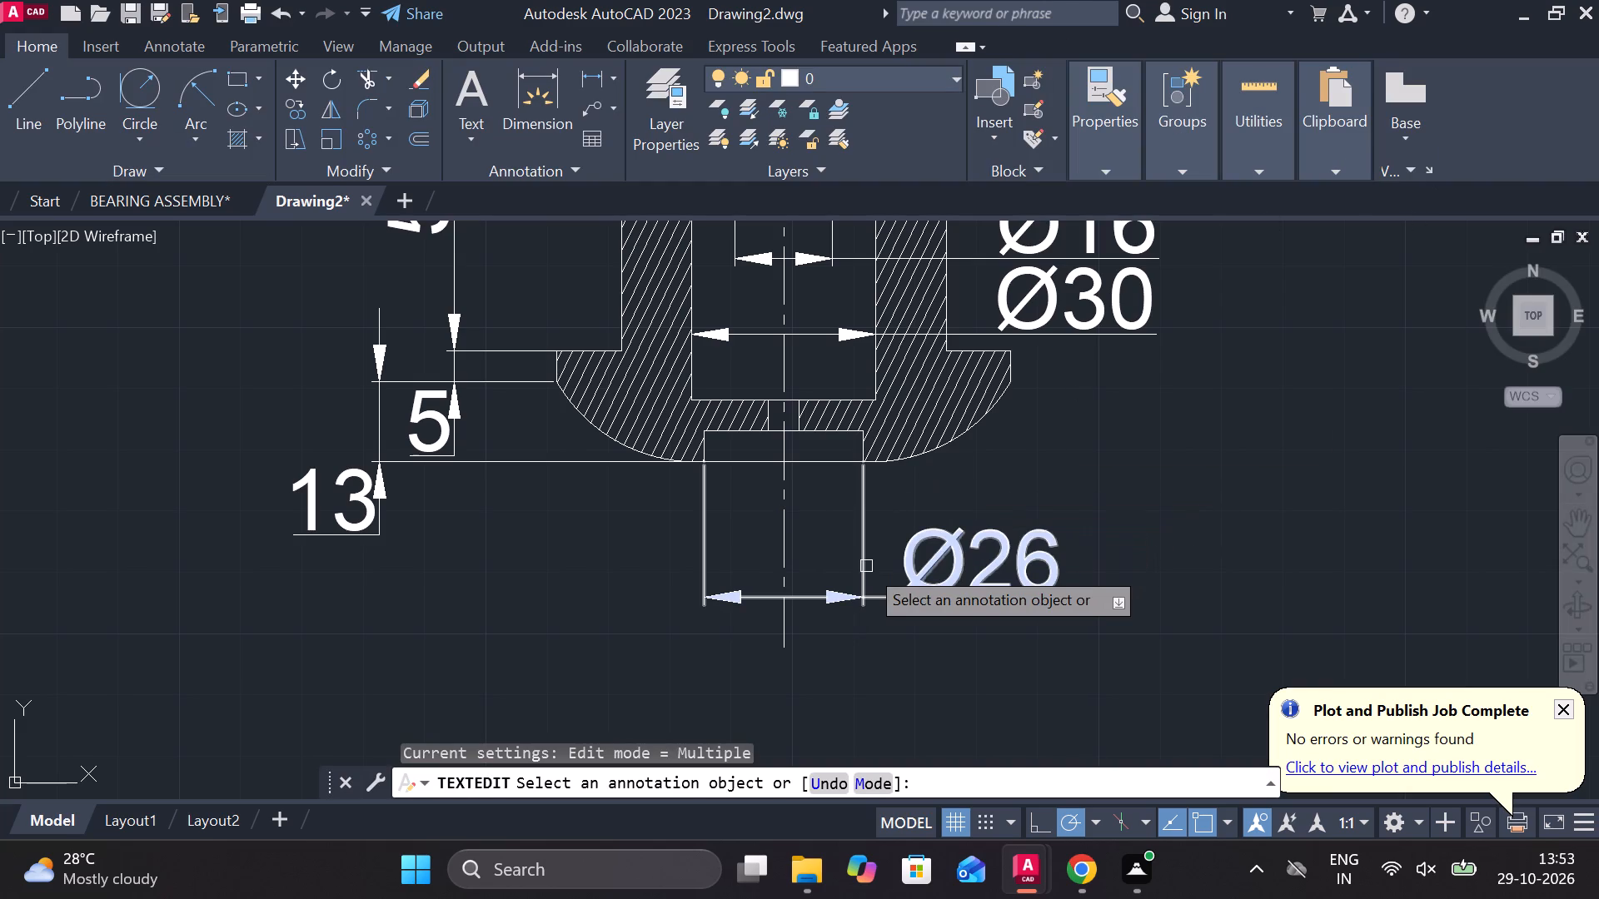
pyautogui.press('Escape')
# Move the Ø26 dimension line up closer to the part's bottom face.
pyautogui.click(830, 597)
pyautogui.click(865, 600)
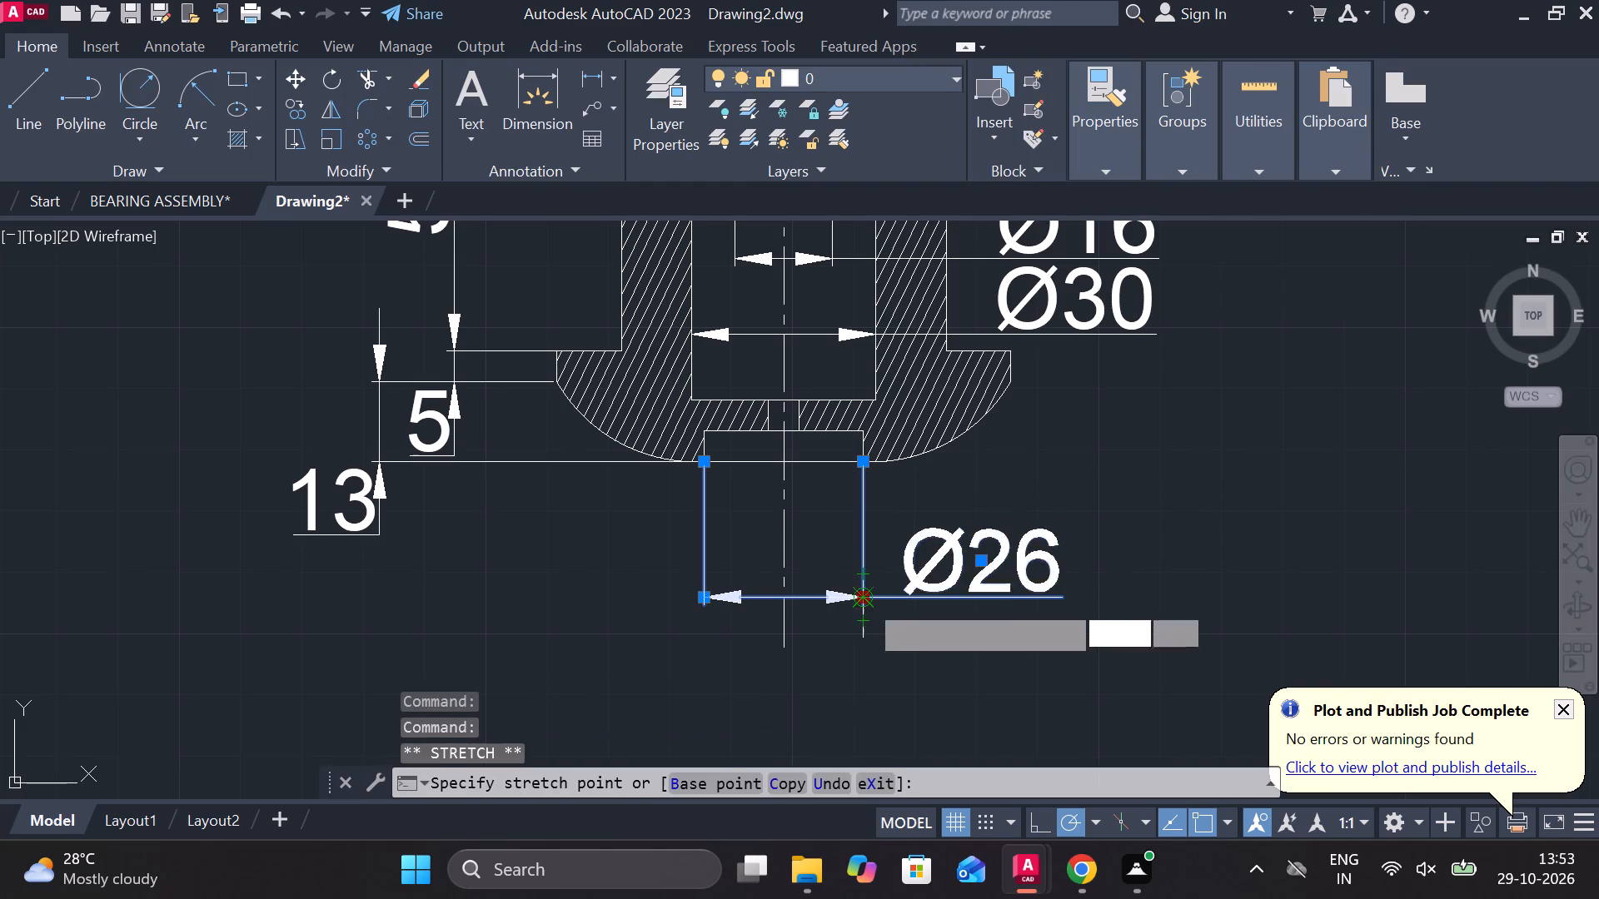
pyautogui.click(867, 528)
pyautogui.press('Escape')
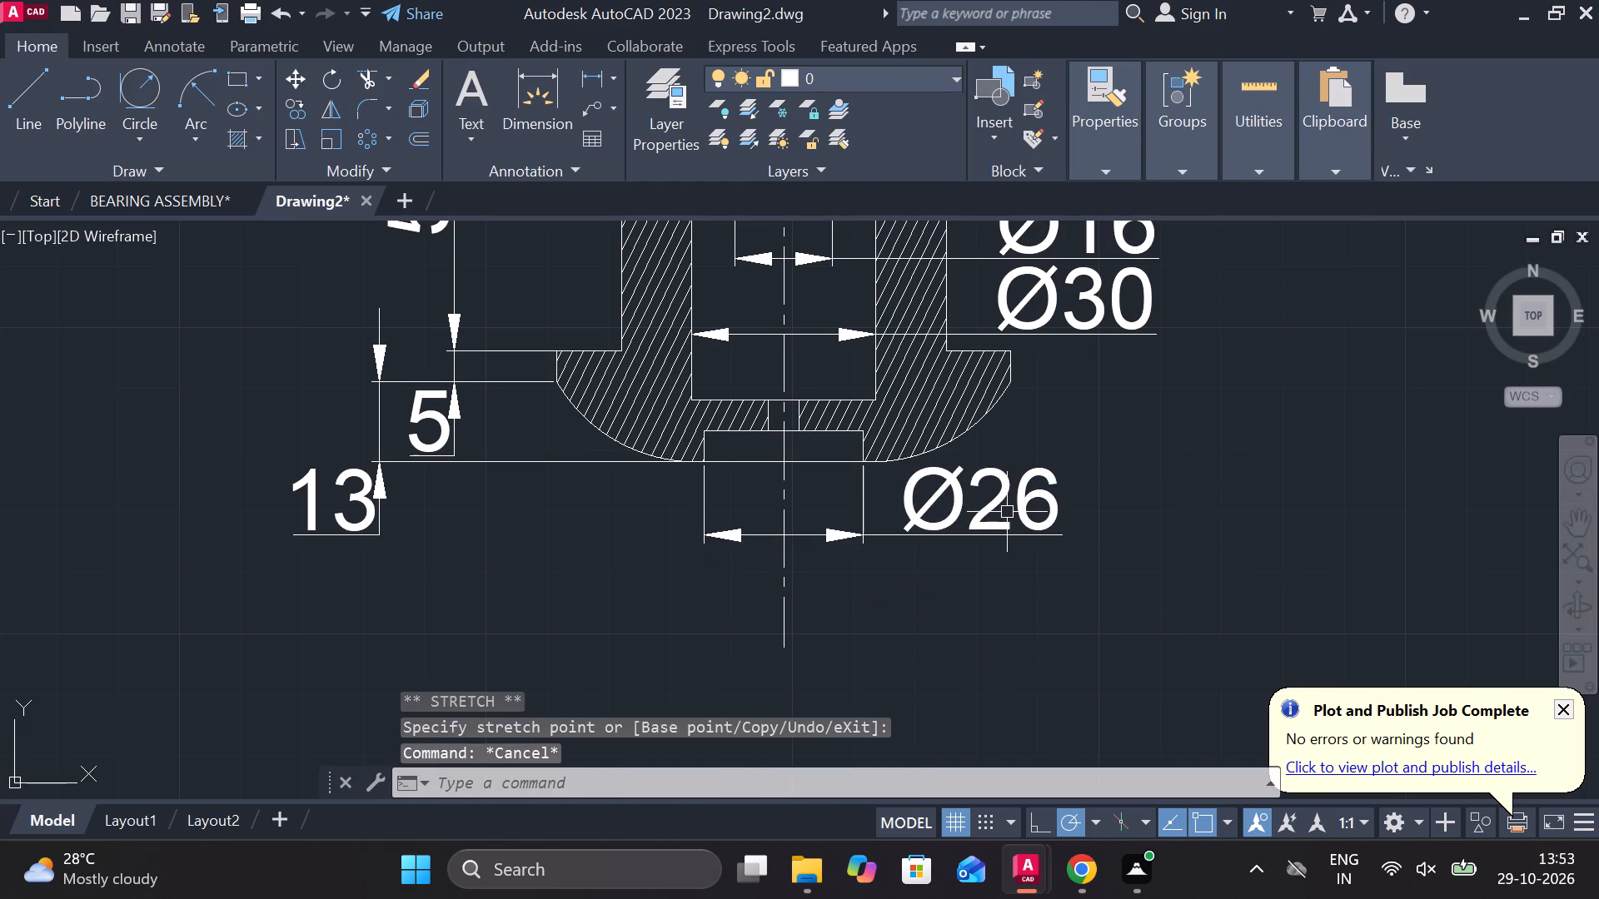
# Add a radius dimension to the rounded base's left arc, placing its text outside below the arc.
pyautogui.click(612, 79)
pyautogui.click(647, 316)
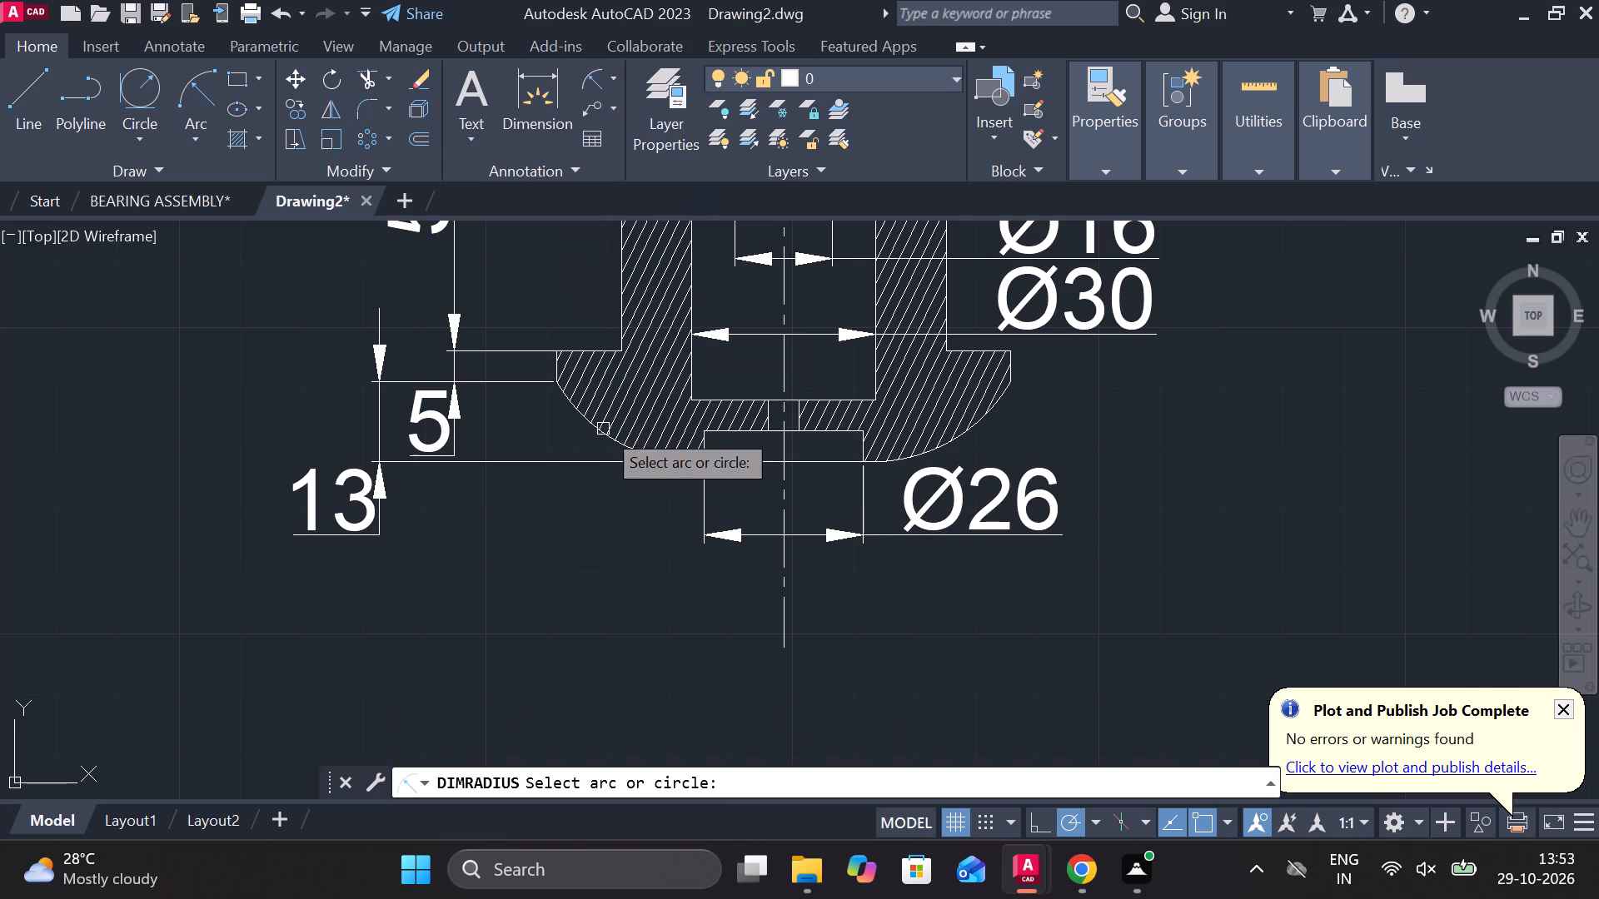
pyautogui.click(609, 444)
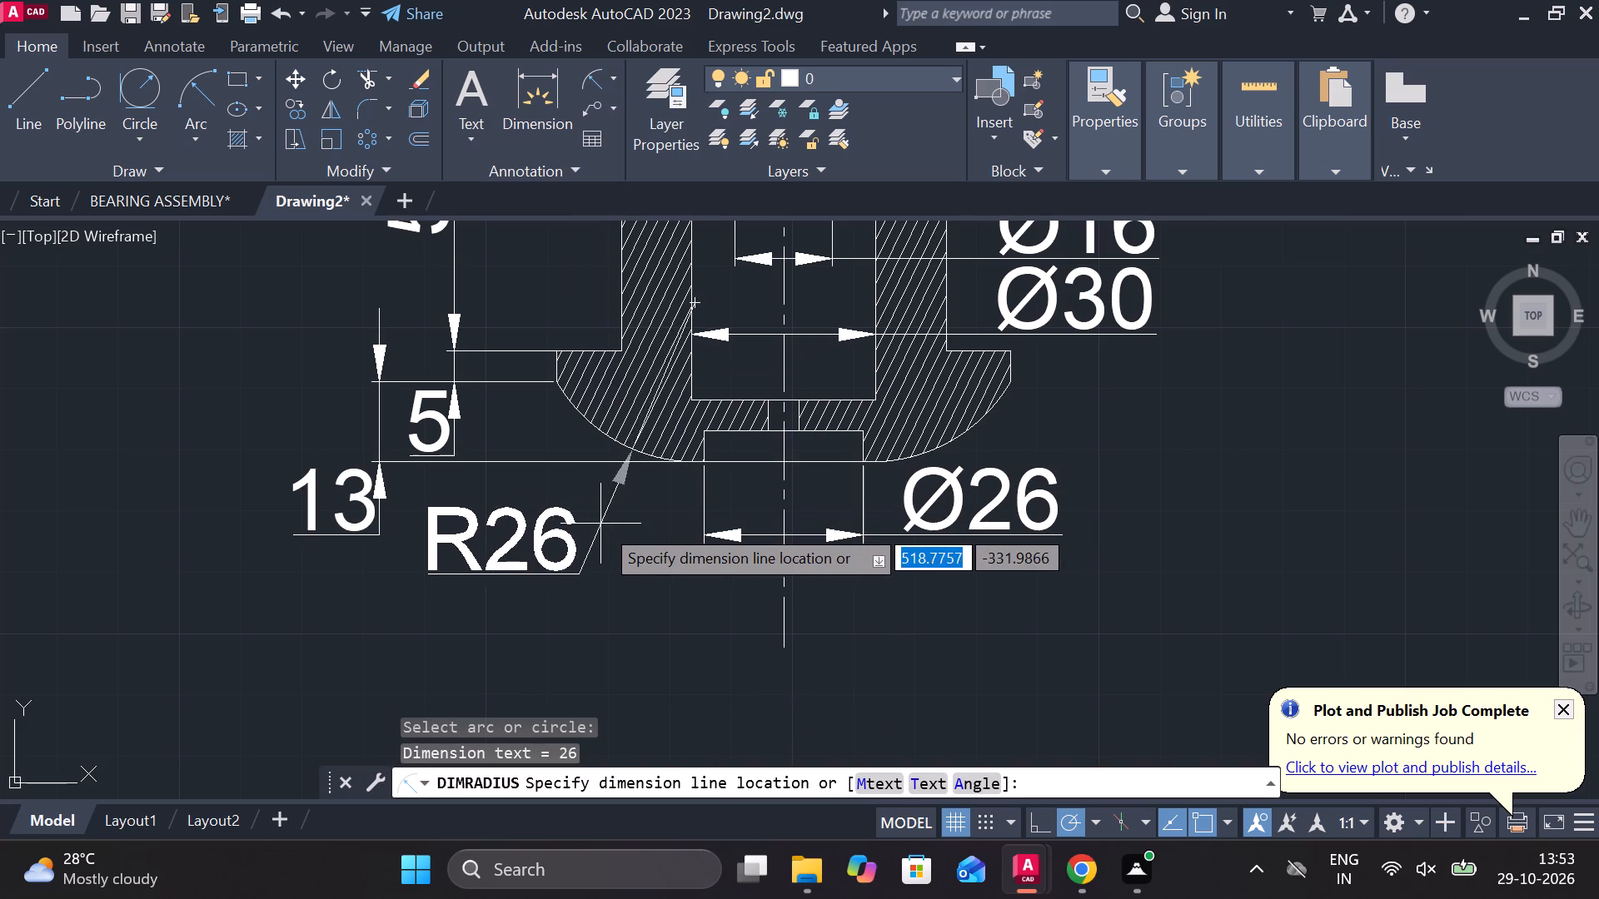
pyautogui.click(594, 529)
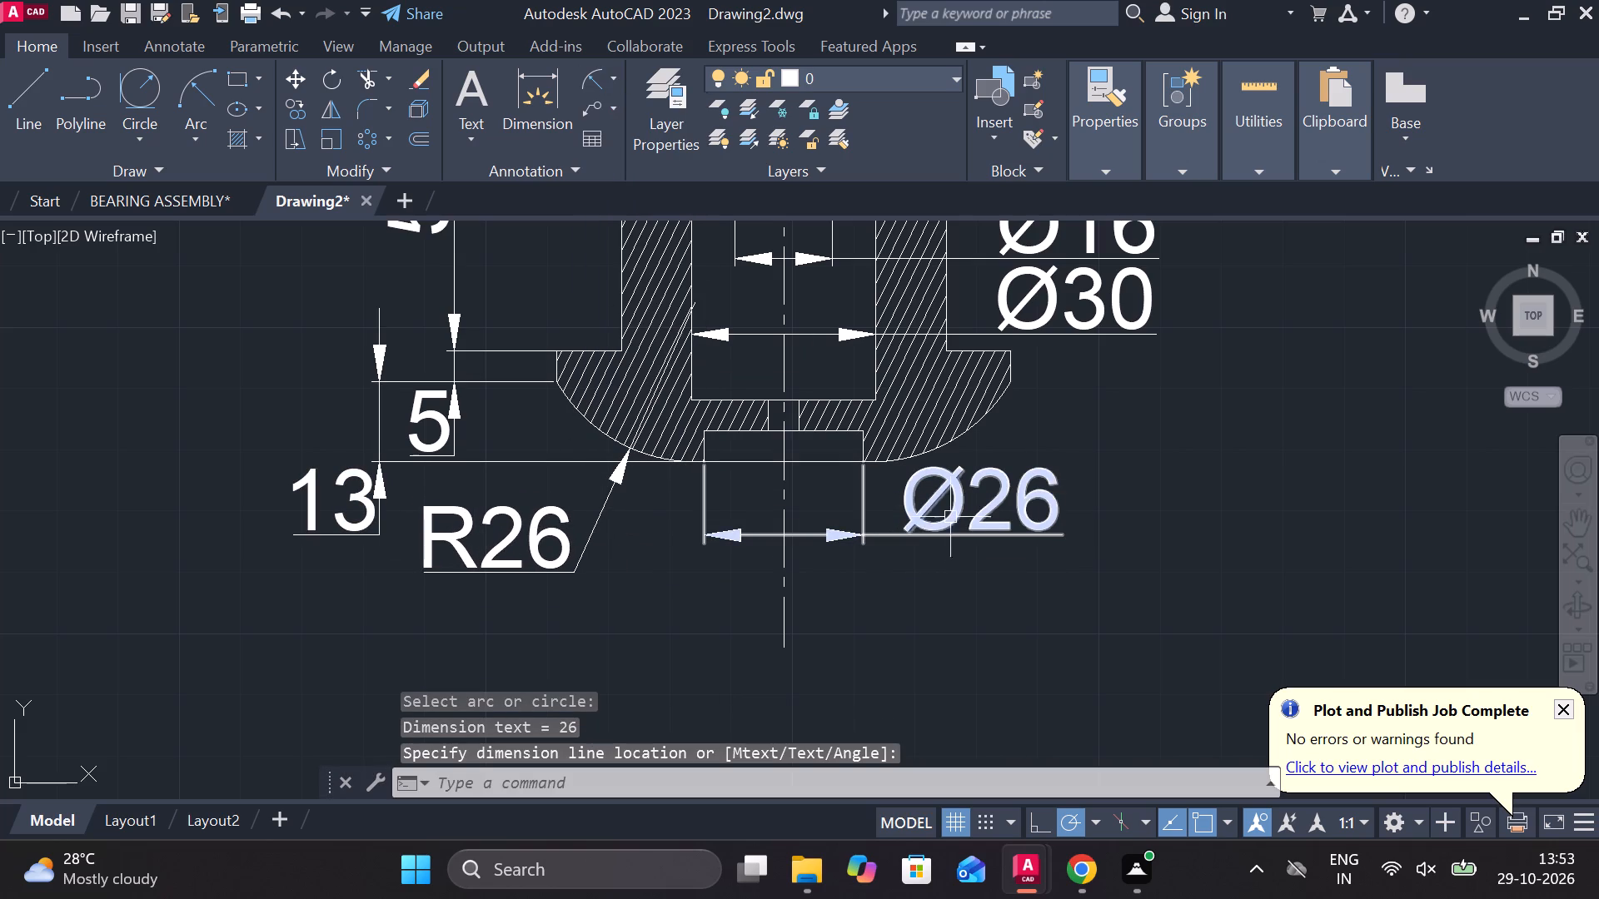
pyautogui.moveTo(1062, 471); pyautogui.dragTo(774, 574, button='middle')
pyautogui.scroll(-1, 839, 508)
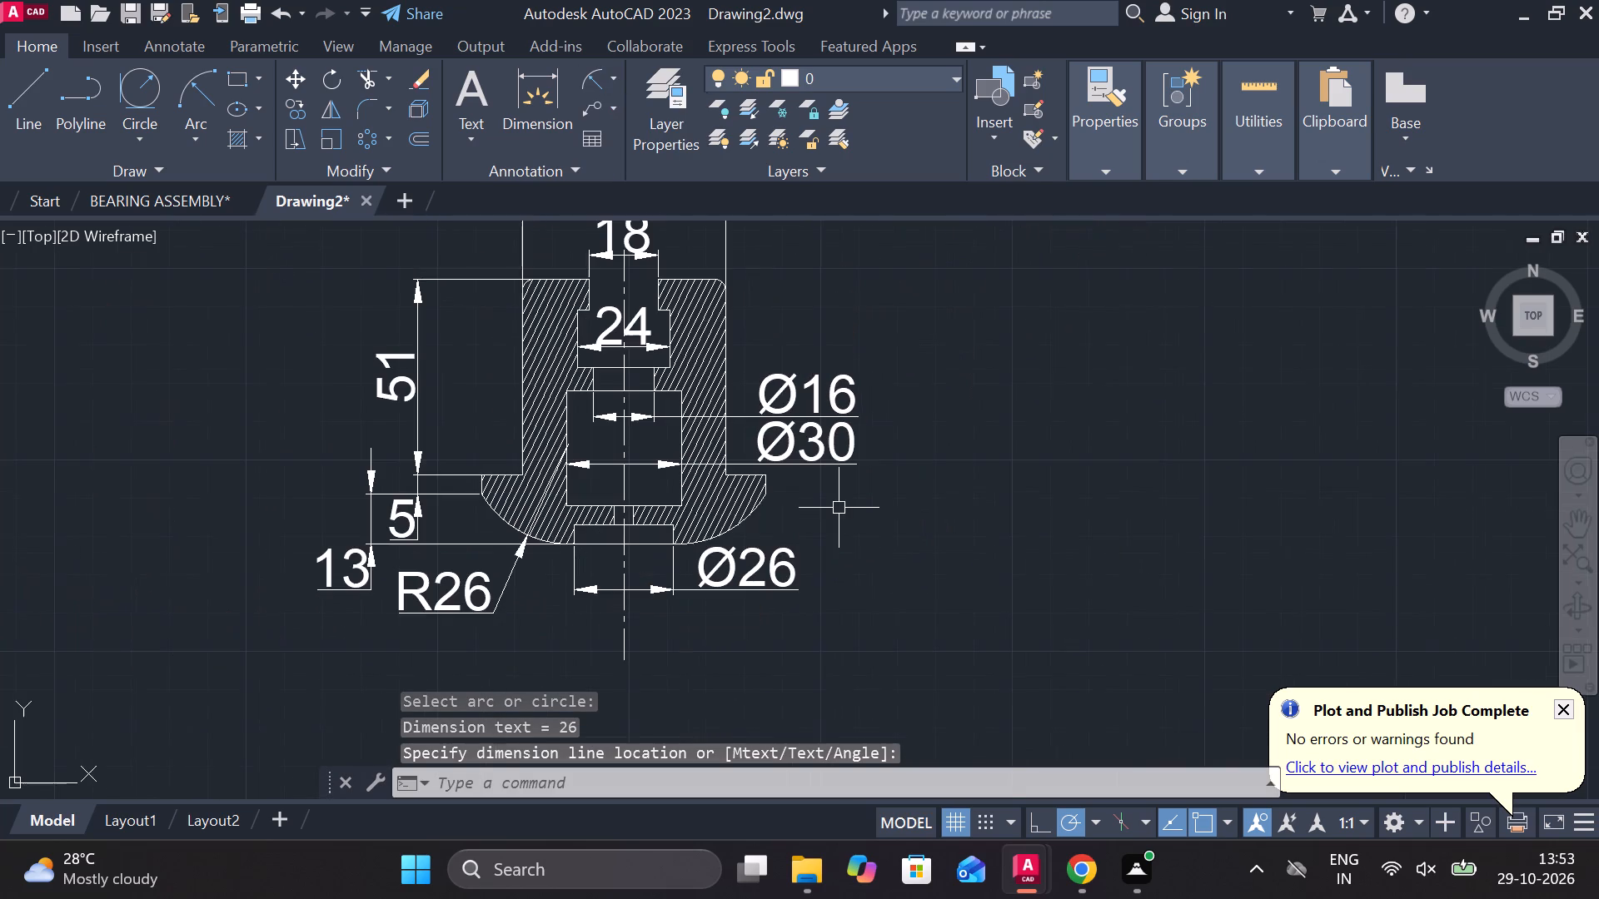
# Add a radius dimension to the rounded upper-right corner of the body, placing its text outside above the corner.
pyautogui.moveTo(773, 301); pyautogui.dragTo(813, 371, button='middle')
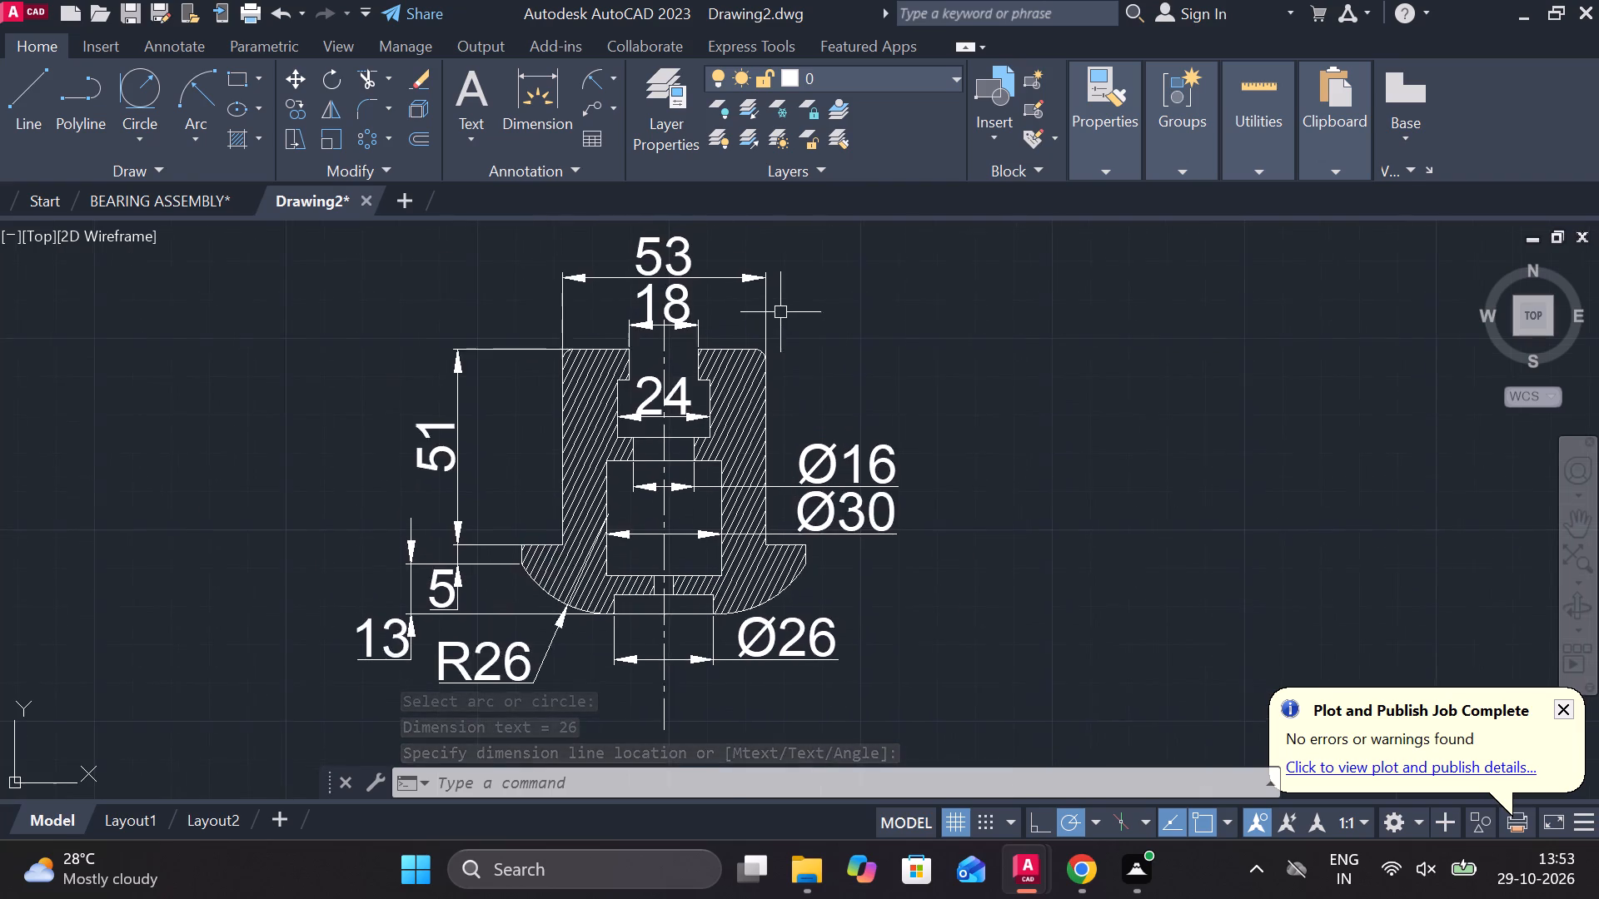
pyautogui.scroll(2, 780, 312)
pyautogui.press('space')
pyautogui.click(730, 407)
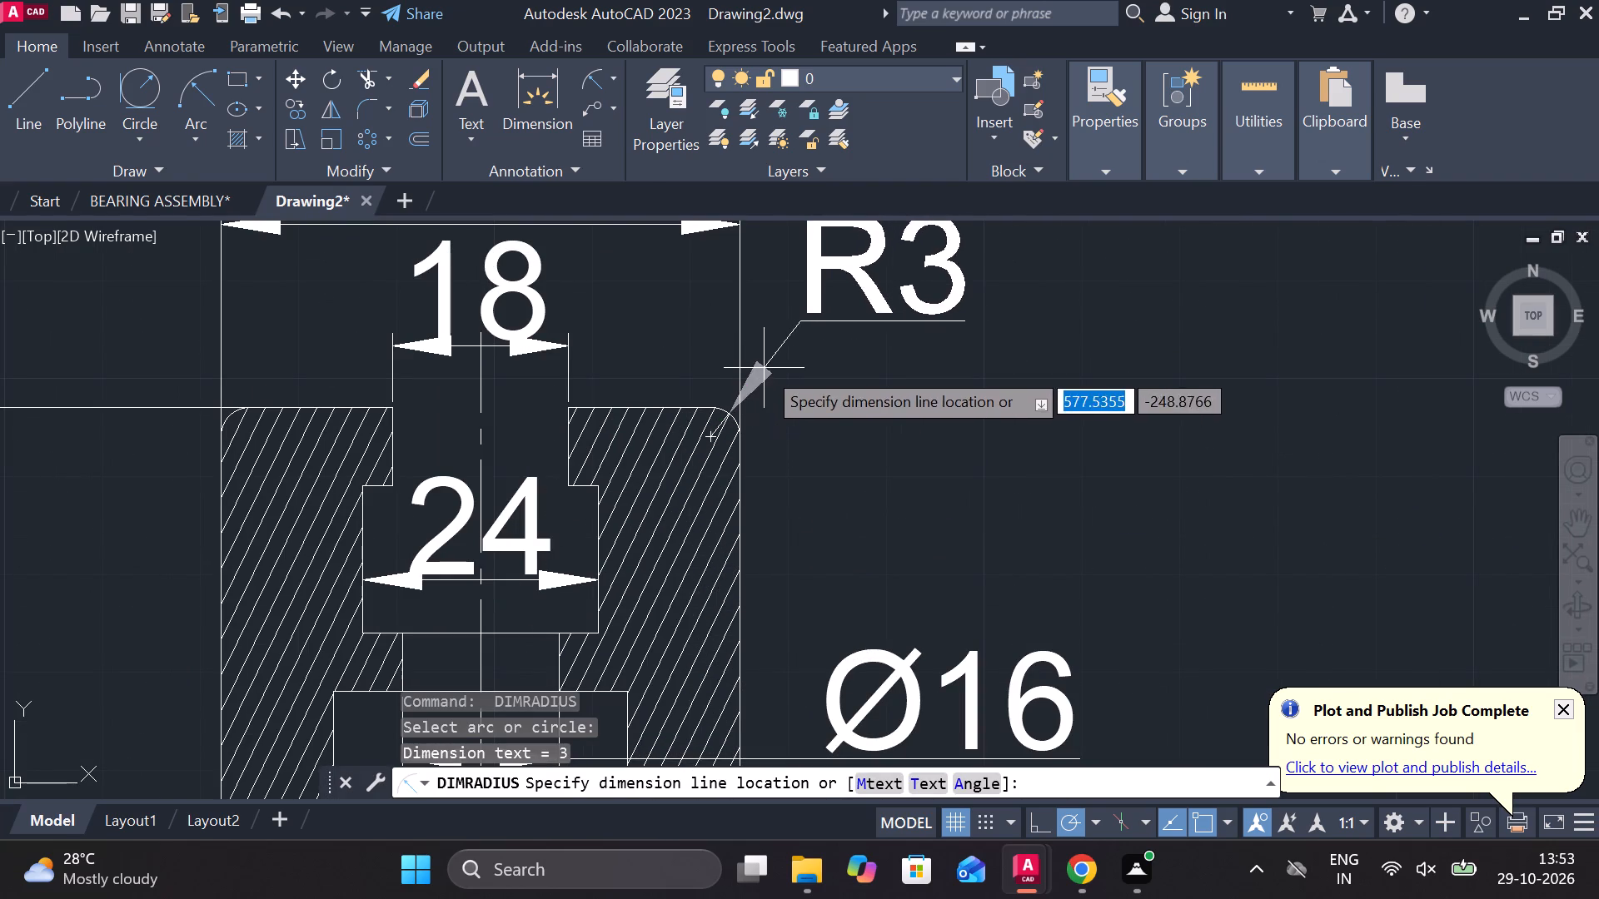
pyautogui.click(765, 367)
# Add a vertical linear dimension for the depth of the narrow top opening, placing it to the right of the part.
pyautogui.click(614, 82)
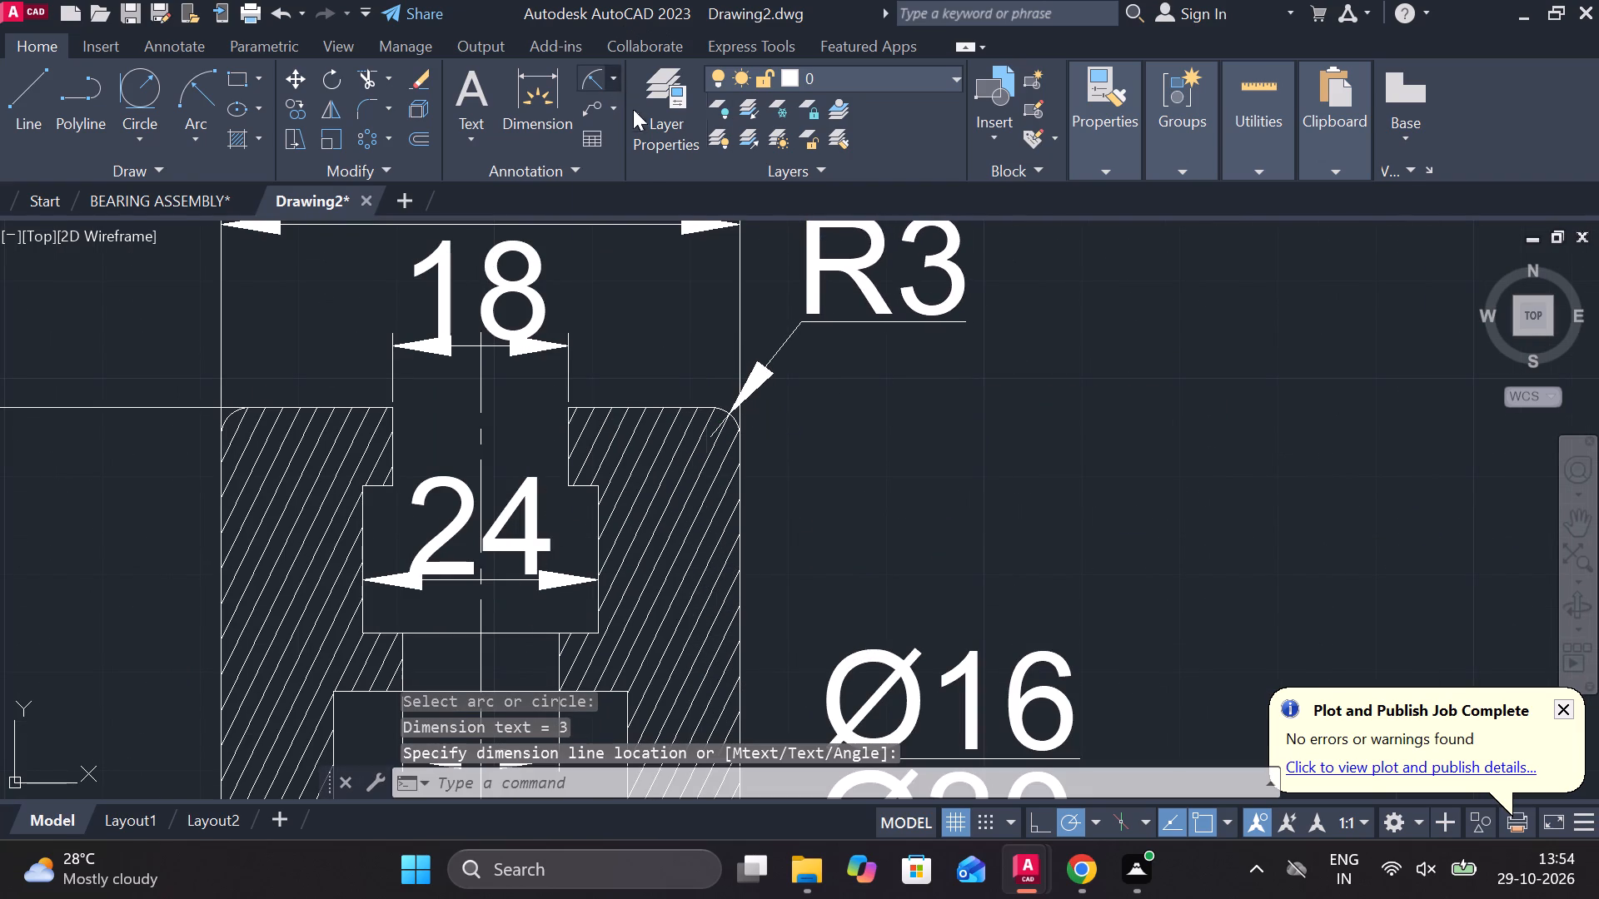
pyautogui.click(647, 121)
pyautogui.scroll(-1, 859, 338)
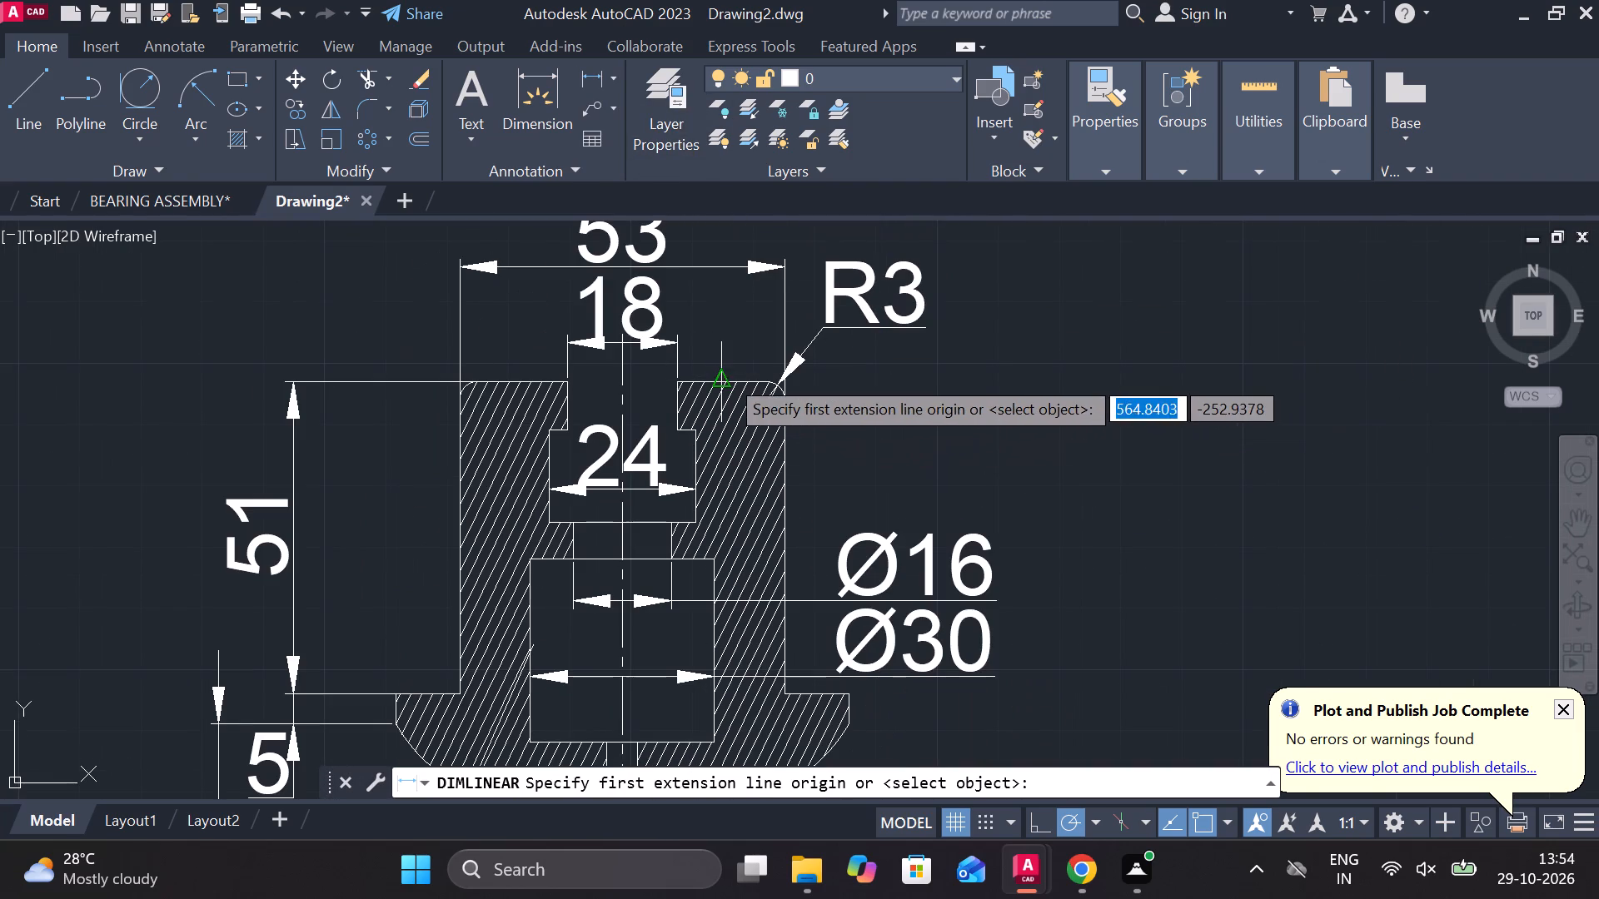
pyautogui.click(726, 375)
pyautogui.click(700, 433)
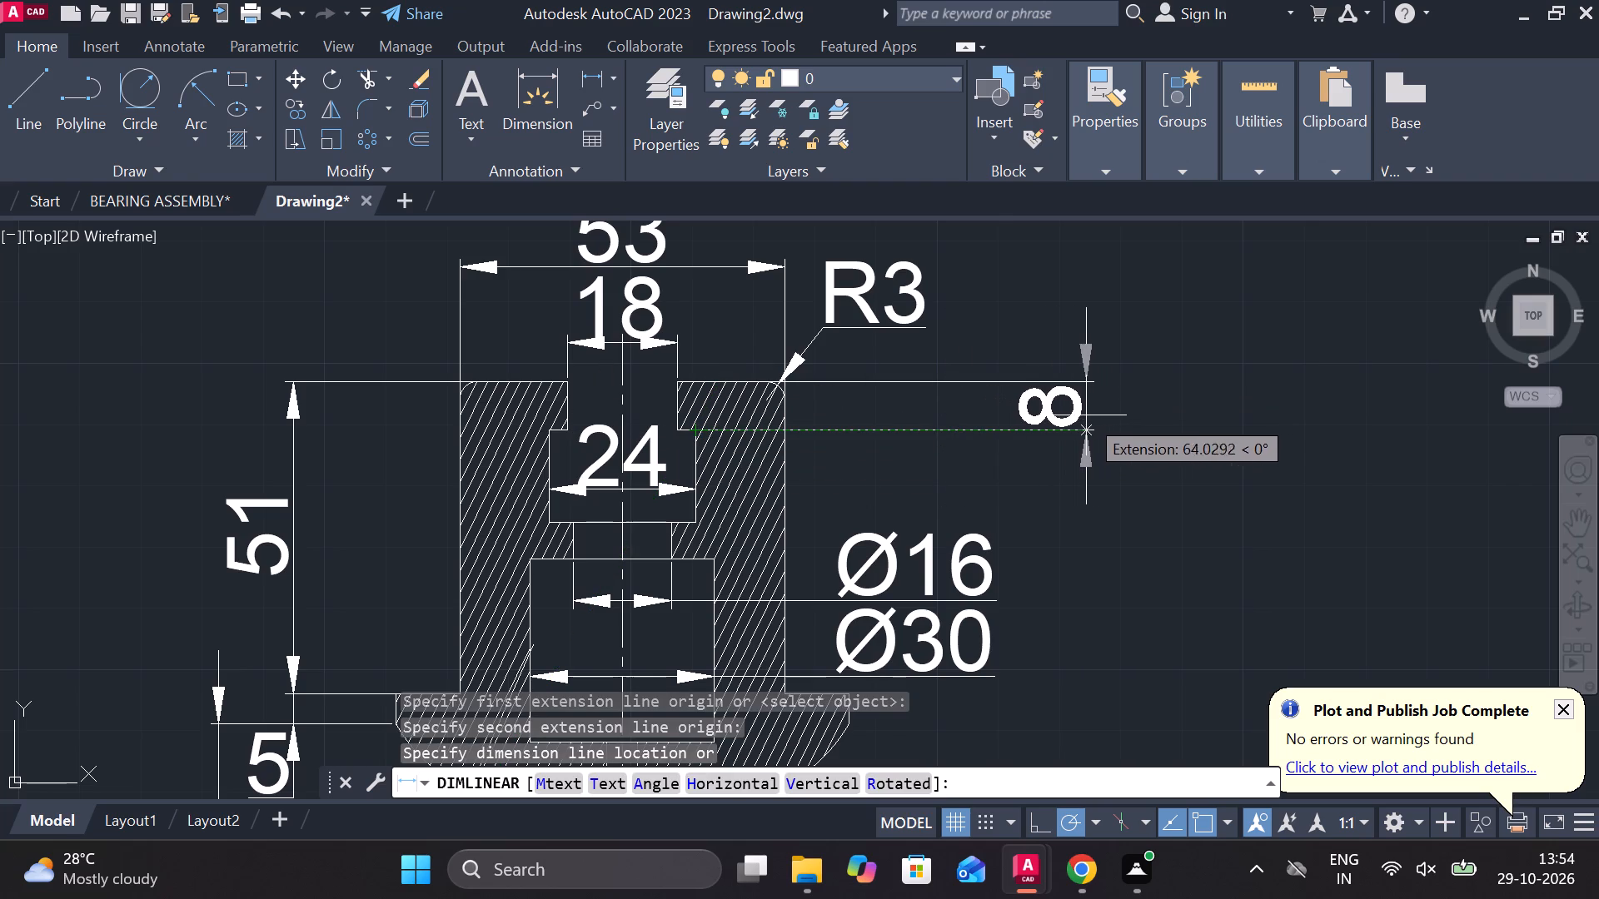
pyautogui.click(1086, 415)
# Add a vertical linear dimension for the height of the 24-wide recess, placing it farther right than the top opening's depth dimension.
pyautogui.middleClick(1084, 475)
pyautogui.click(600, 83)
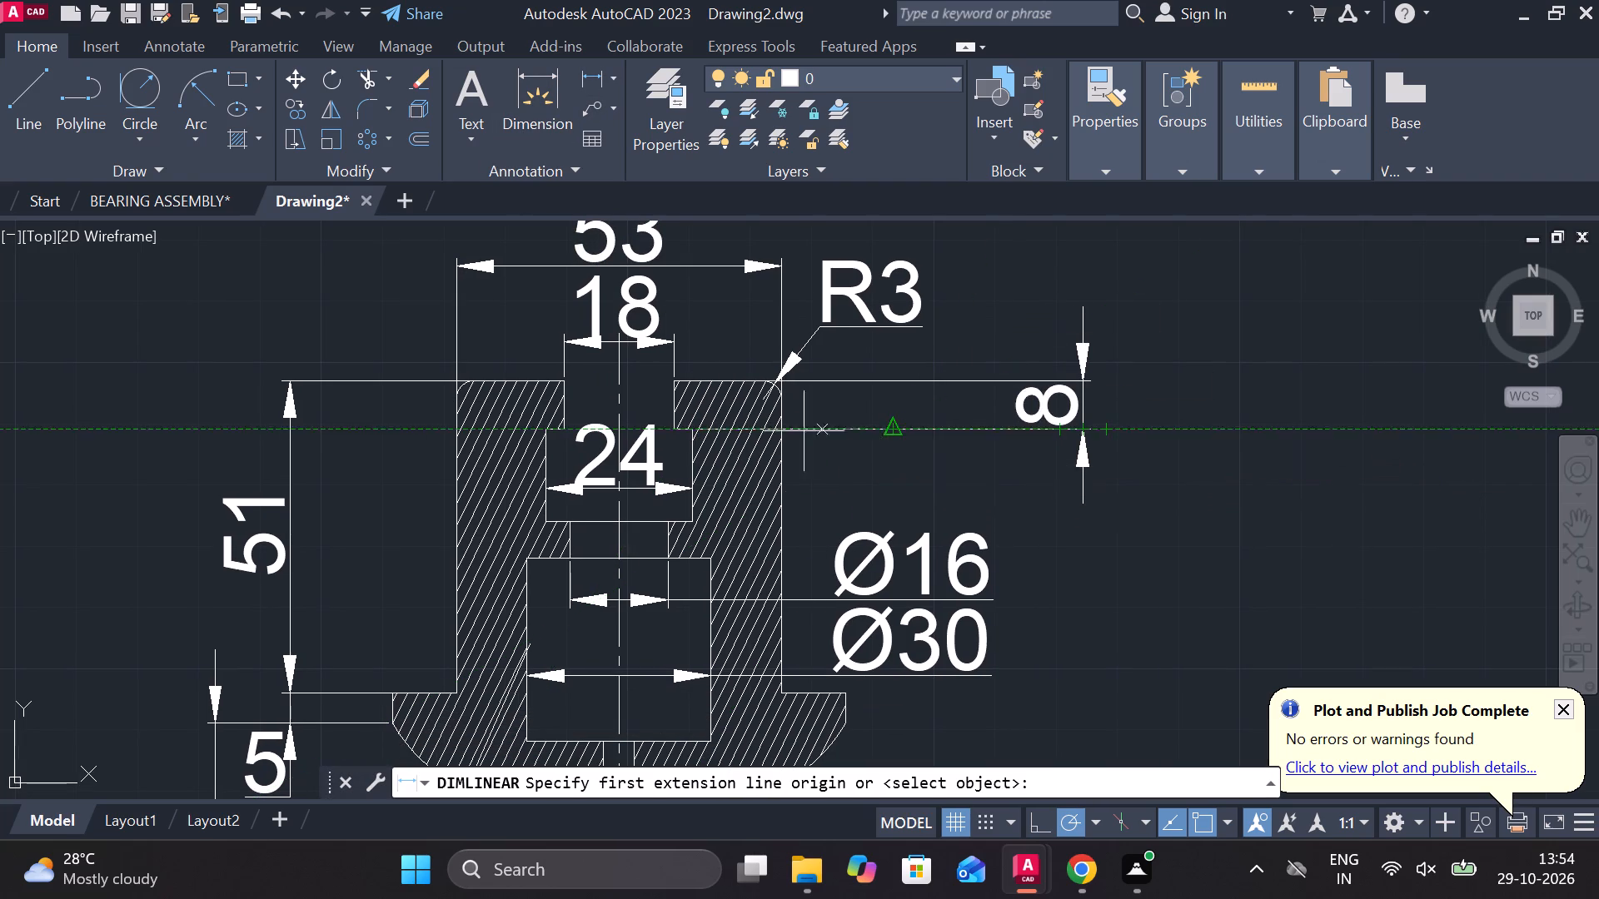
pyautogui.click(698, 429)
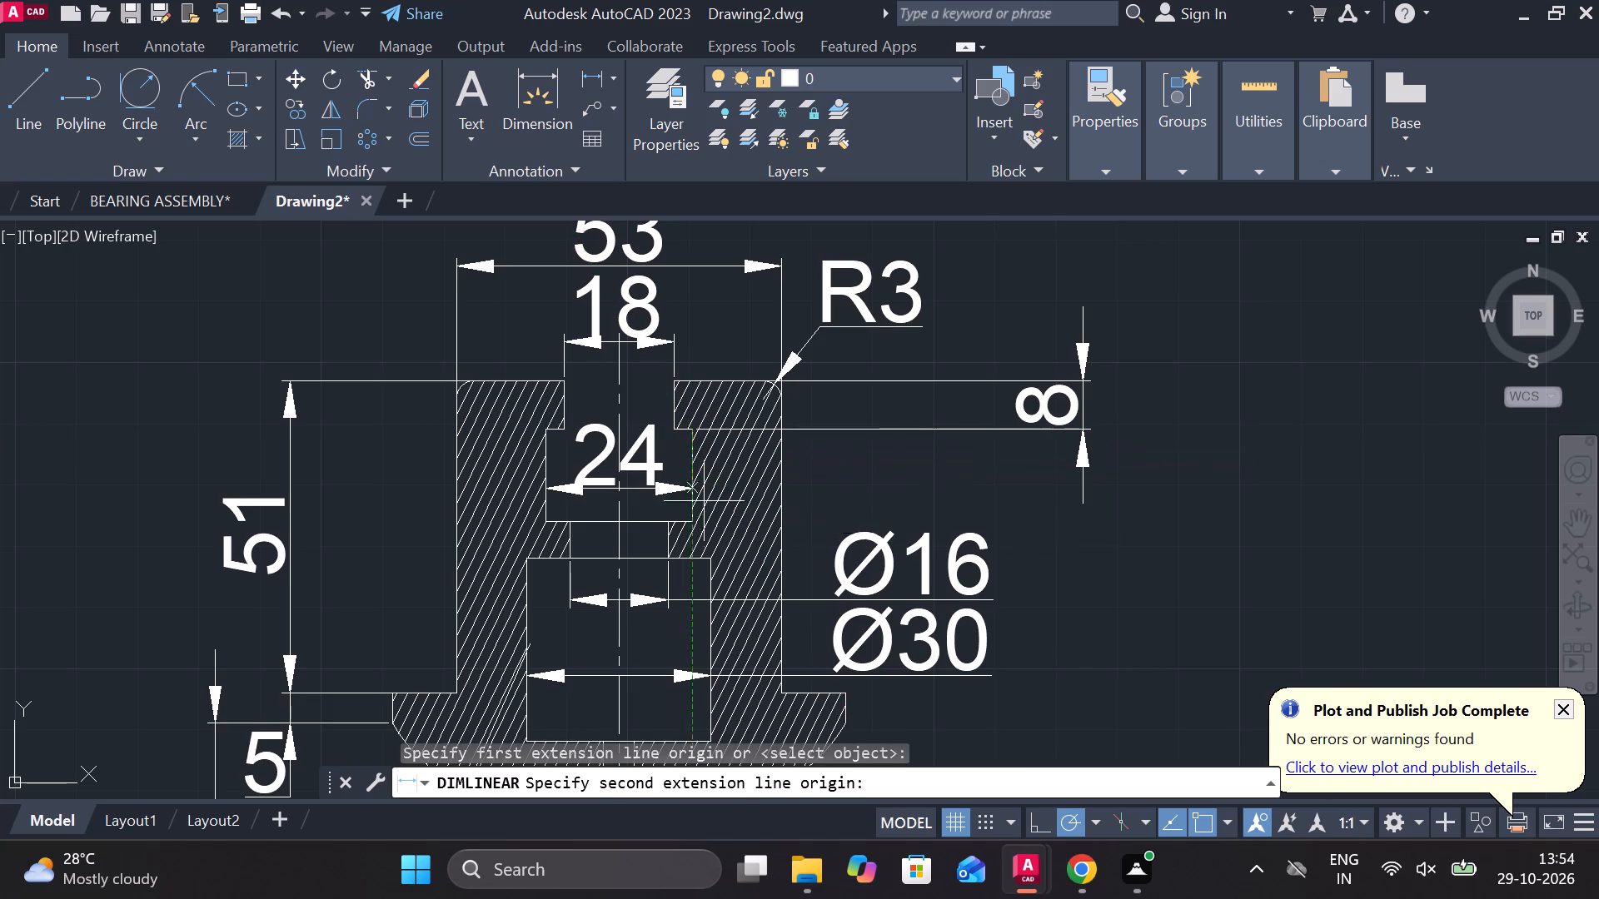
pyautogui.click(704, 511)
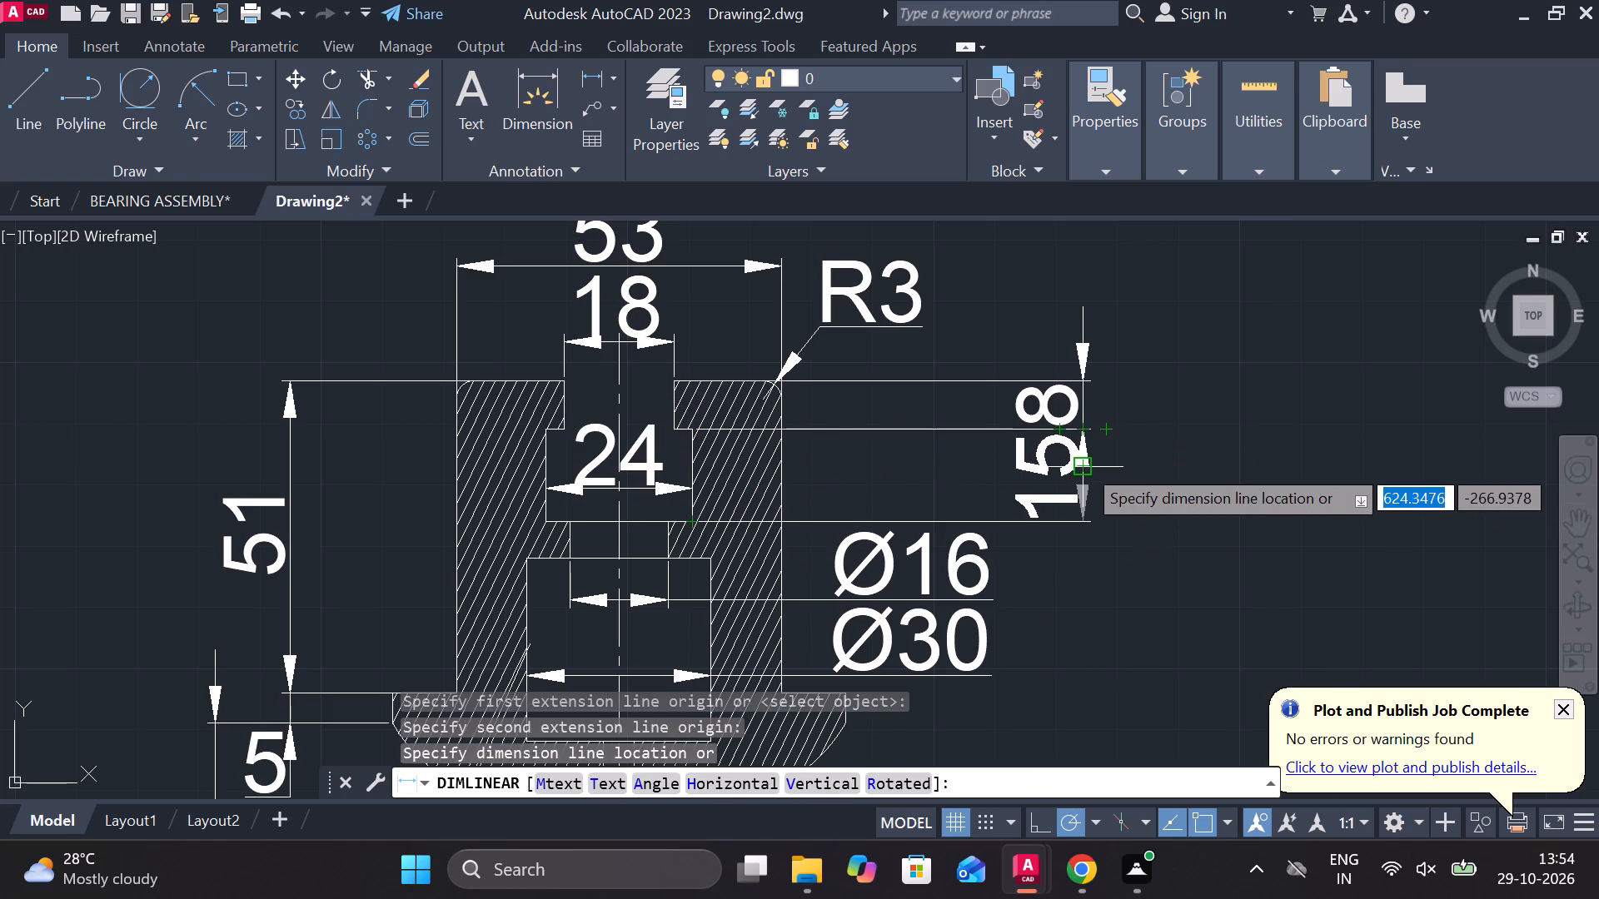
pyautogui.click(1167, 464)
# Add a vertical linear dimension for the length of the Ø16 bore, aligned below the 24-wide recess's height dimension.
pyautogui.moveTo(1163, 523); pyautogui.dragTo(901, 407, button='middle')
pyautogui.click(589, 78)
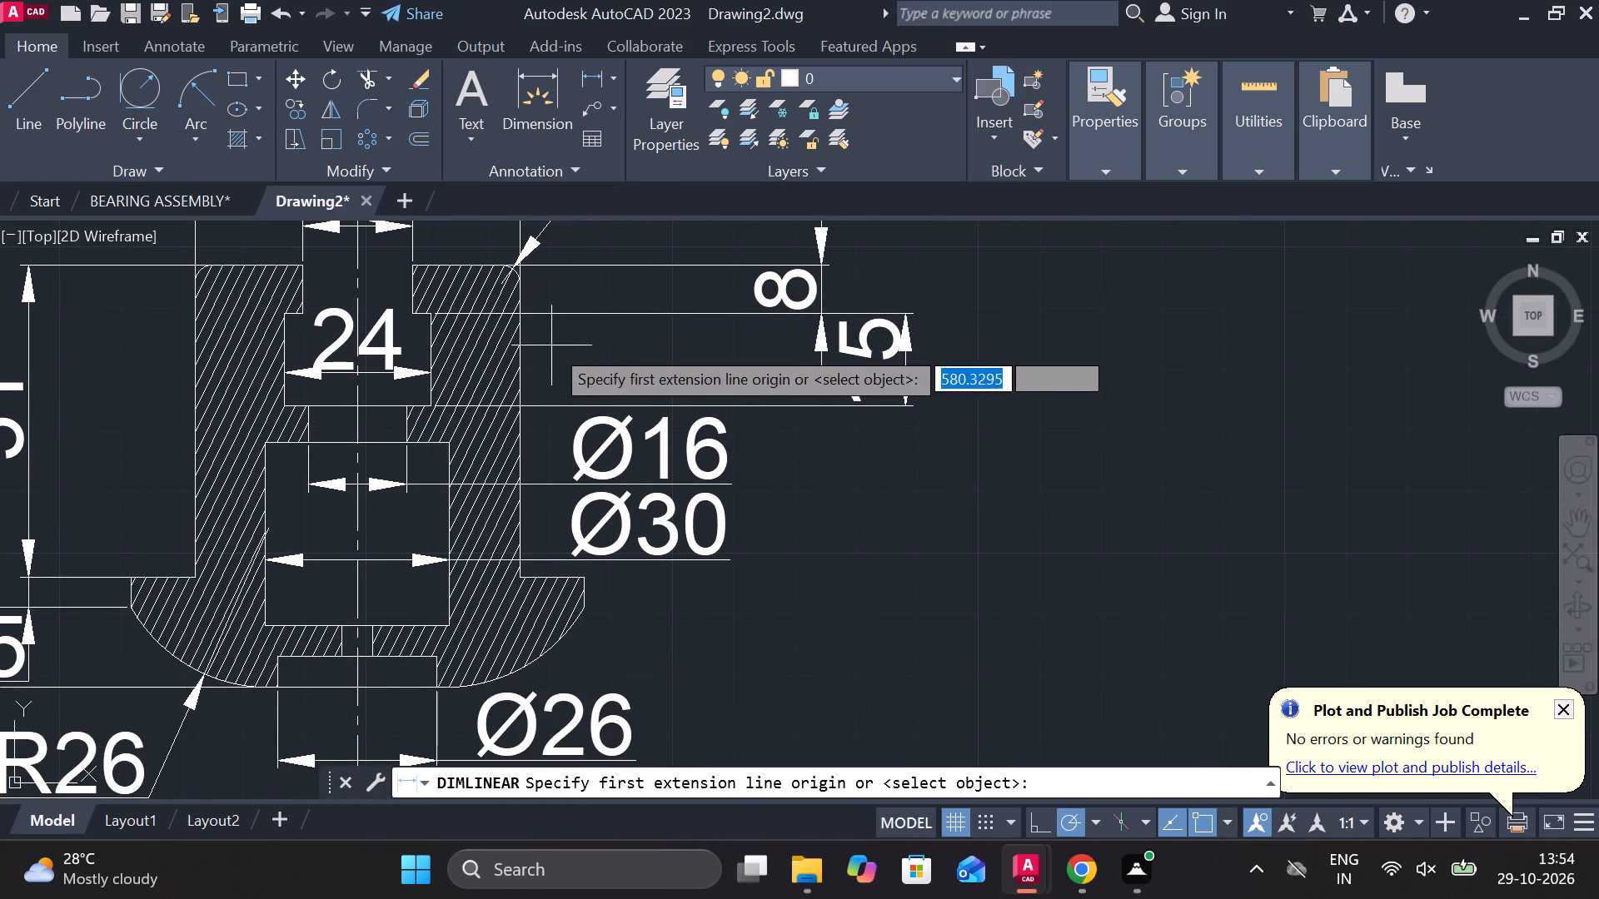
pyautogui.moveTo(580, 355); pyautogui.dragTo(658, 336, button='middle')
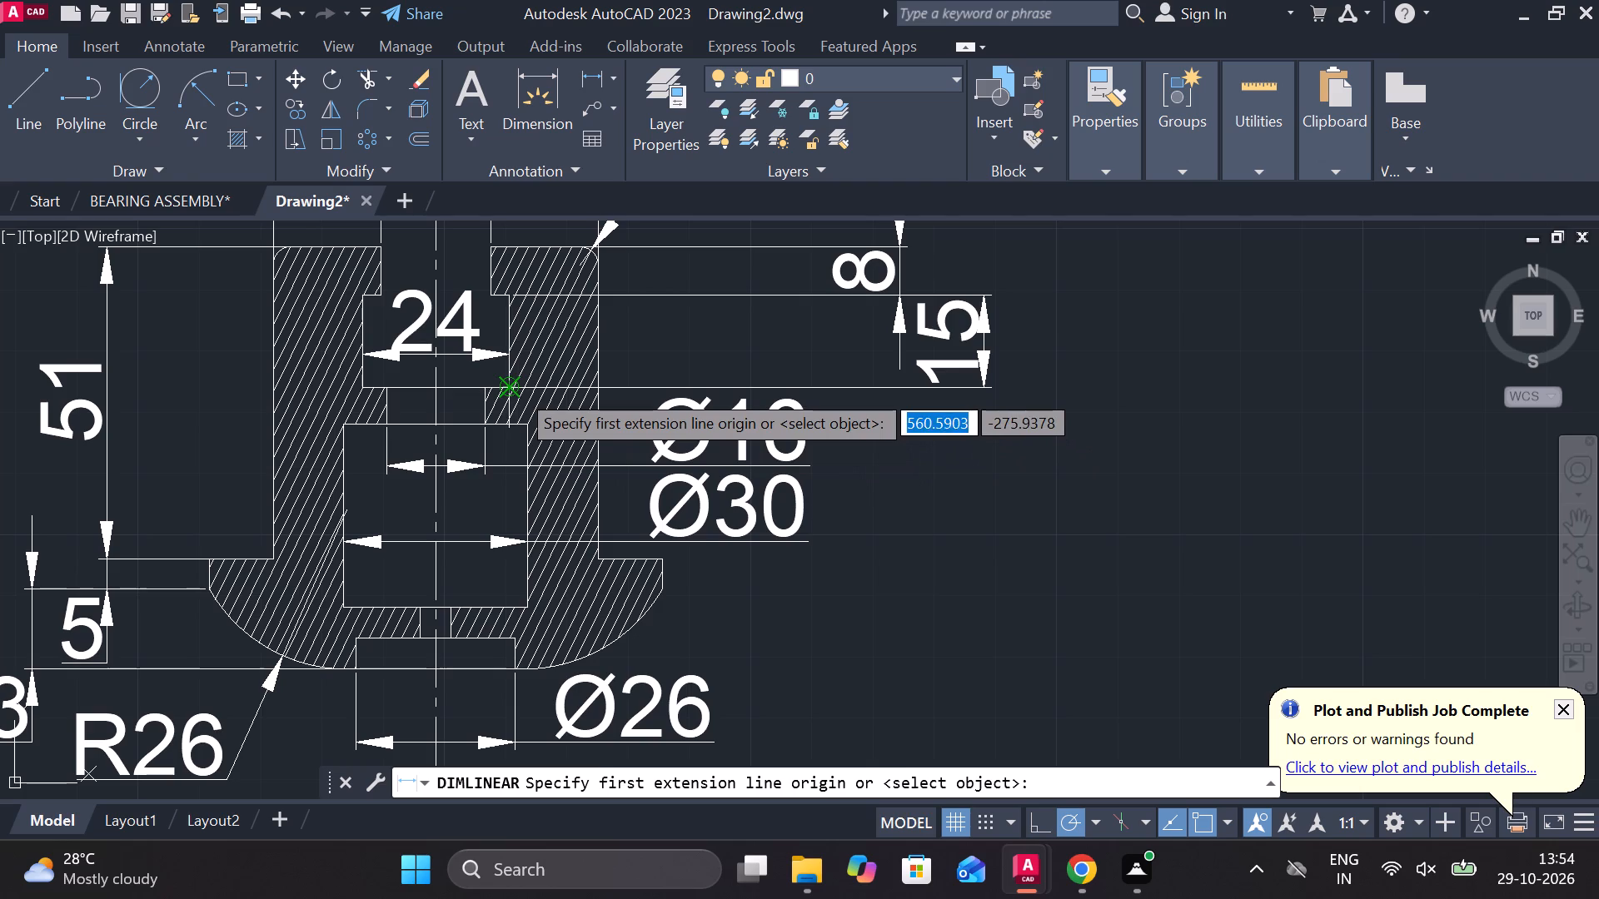
pyautogui.click(517, 390)
pyautogui.click(512, 427)
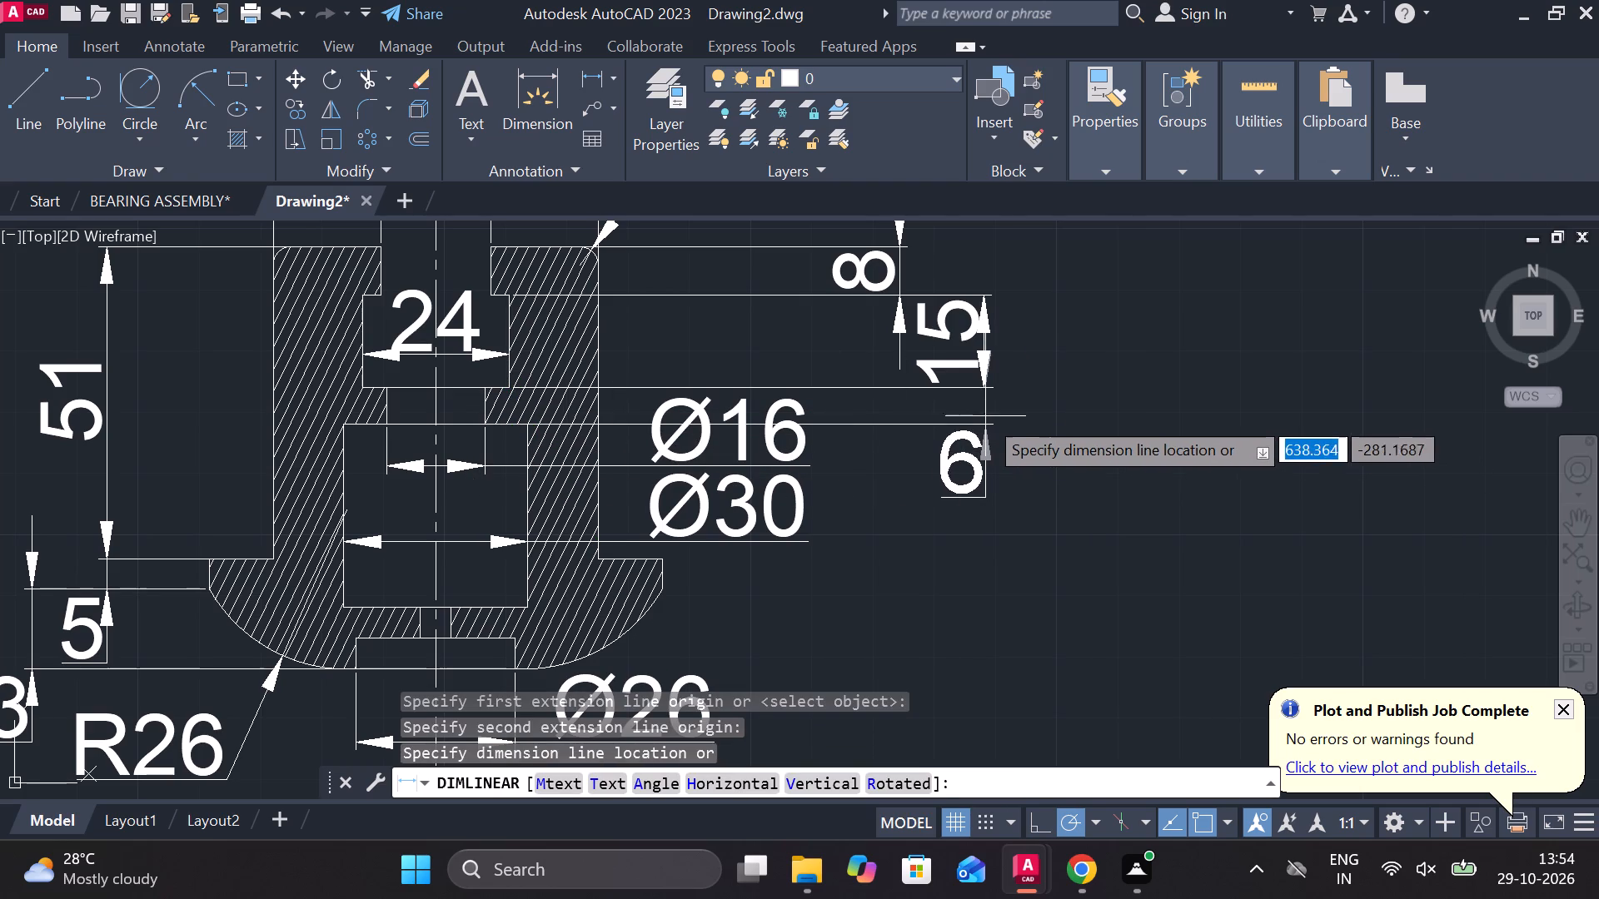
pyautogui.click(985, 386)
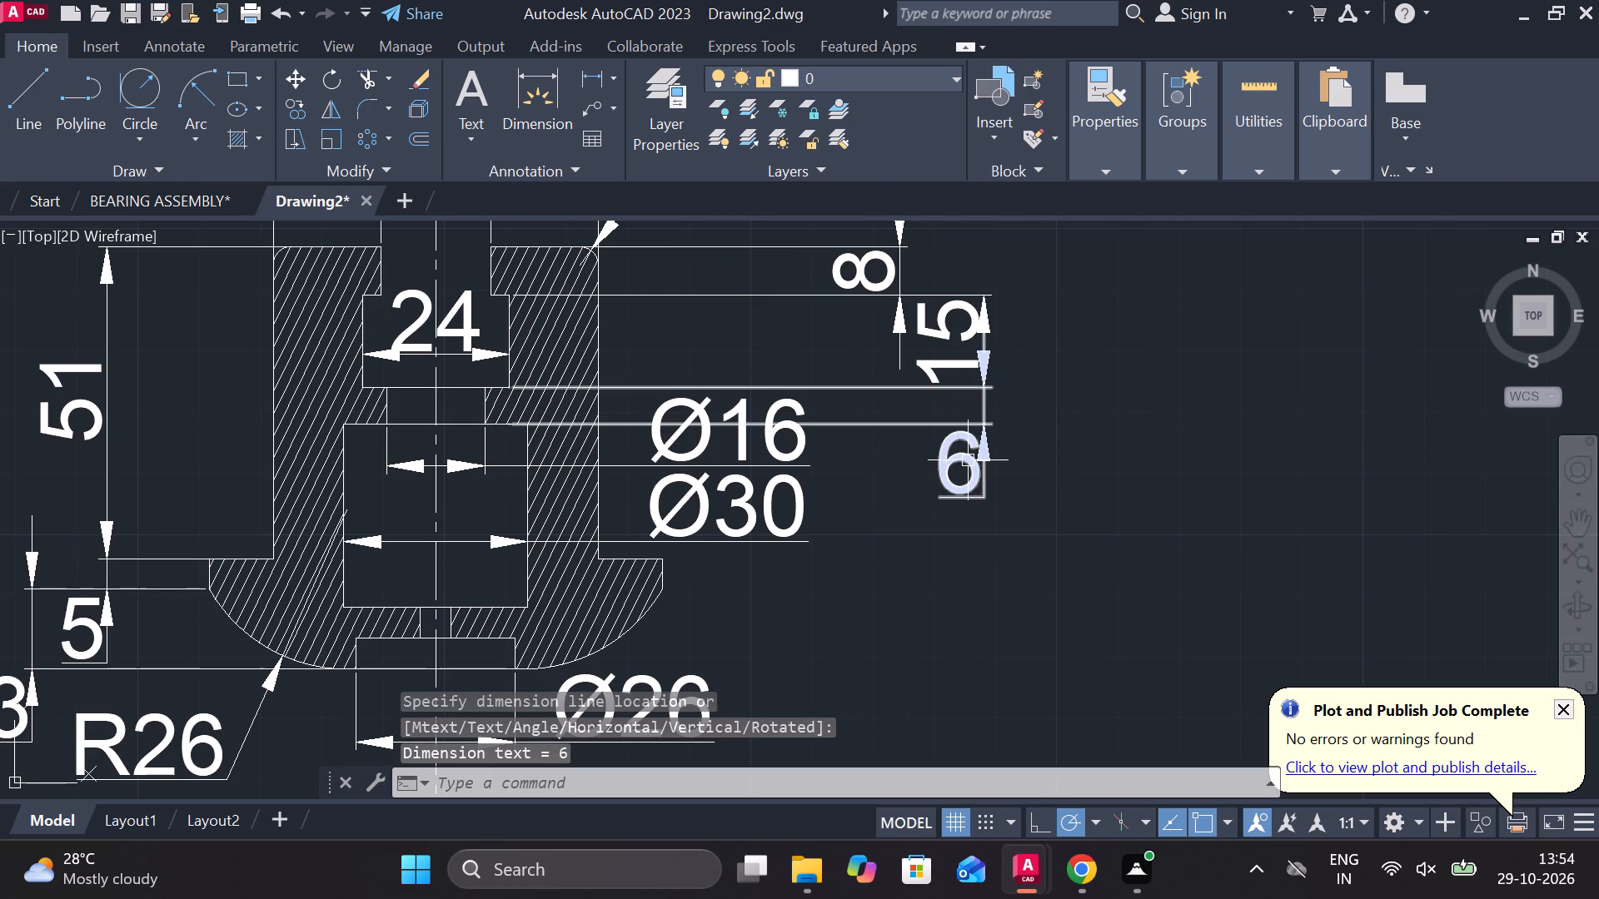
# Add a vertical linear dimension for the length of the Ø30 bore, placing it to the right of the part.
pyautogui.click(590, 68)
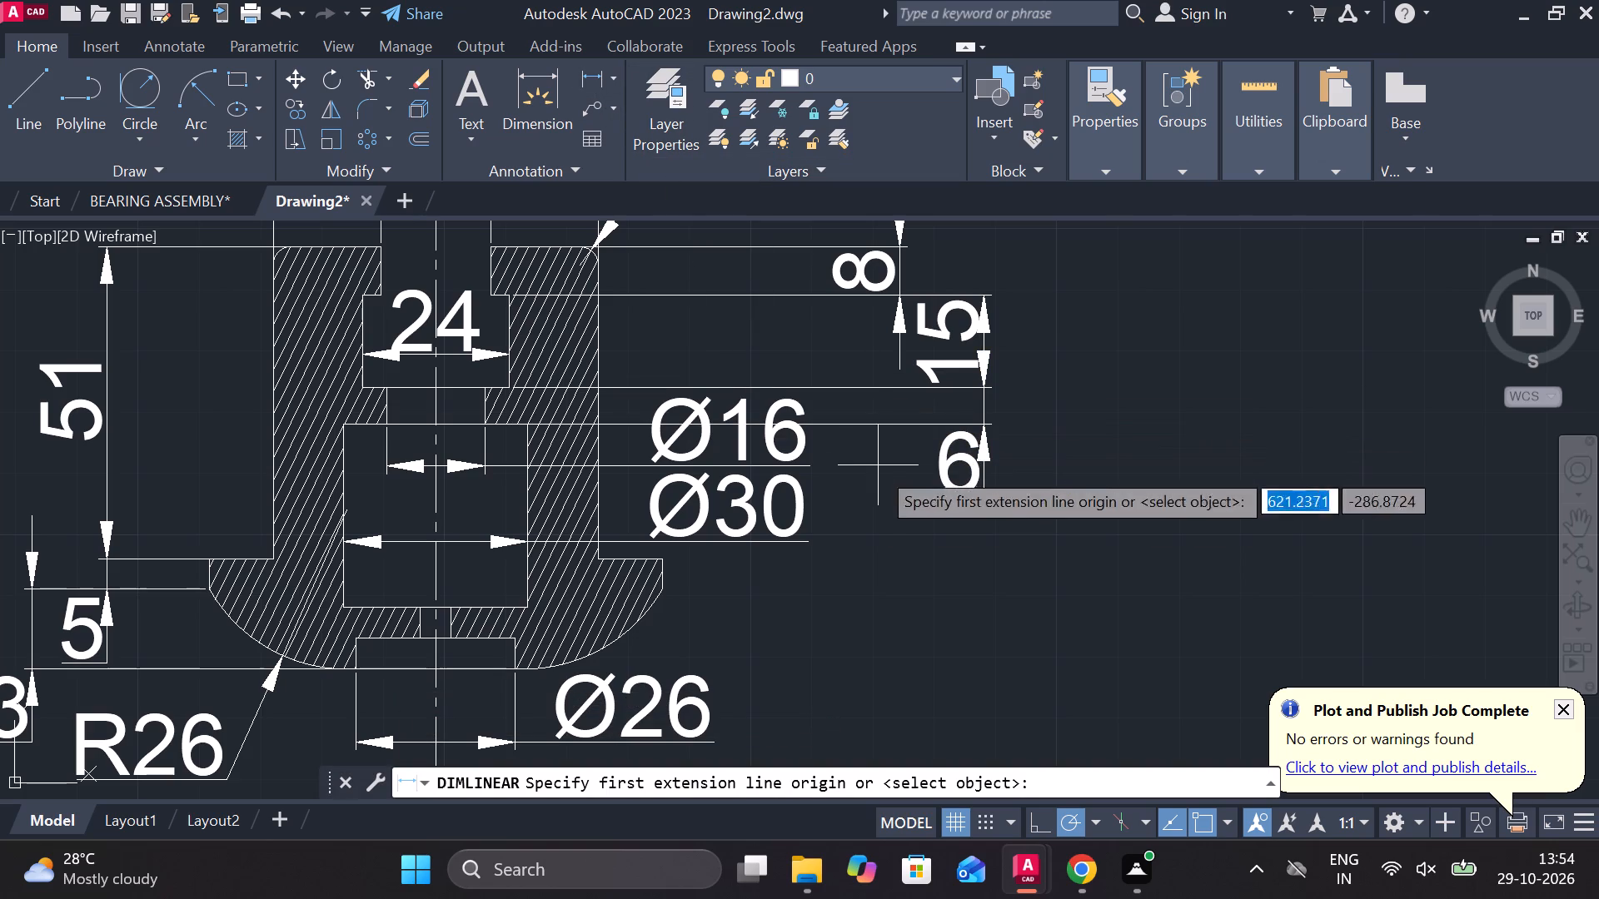
pyautogui.click(537, 429)
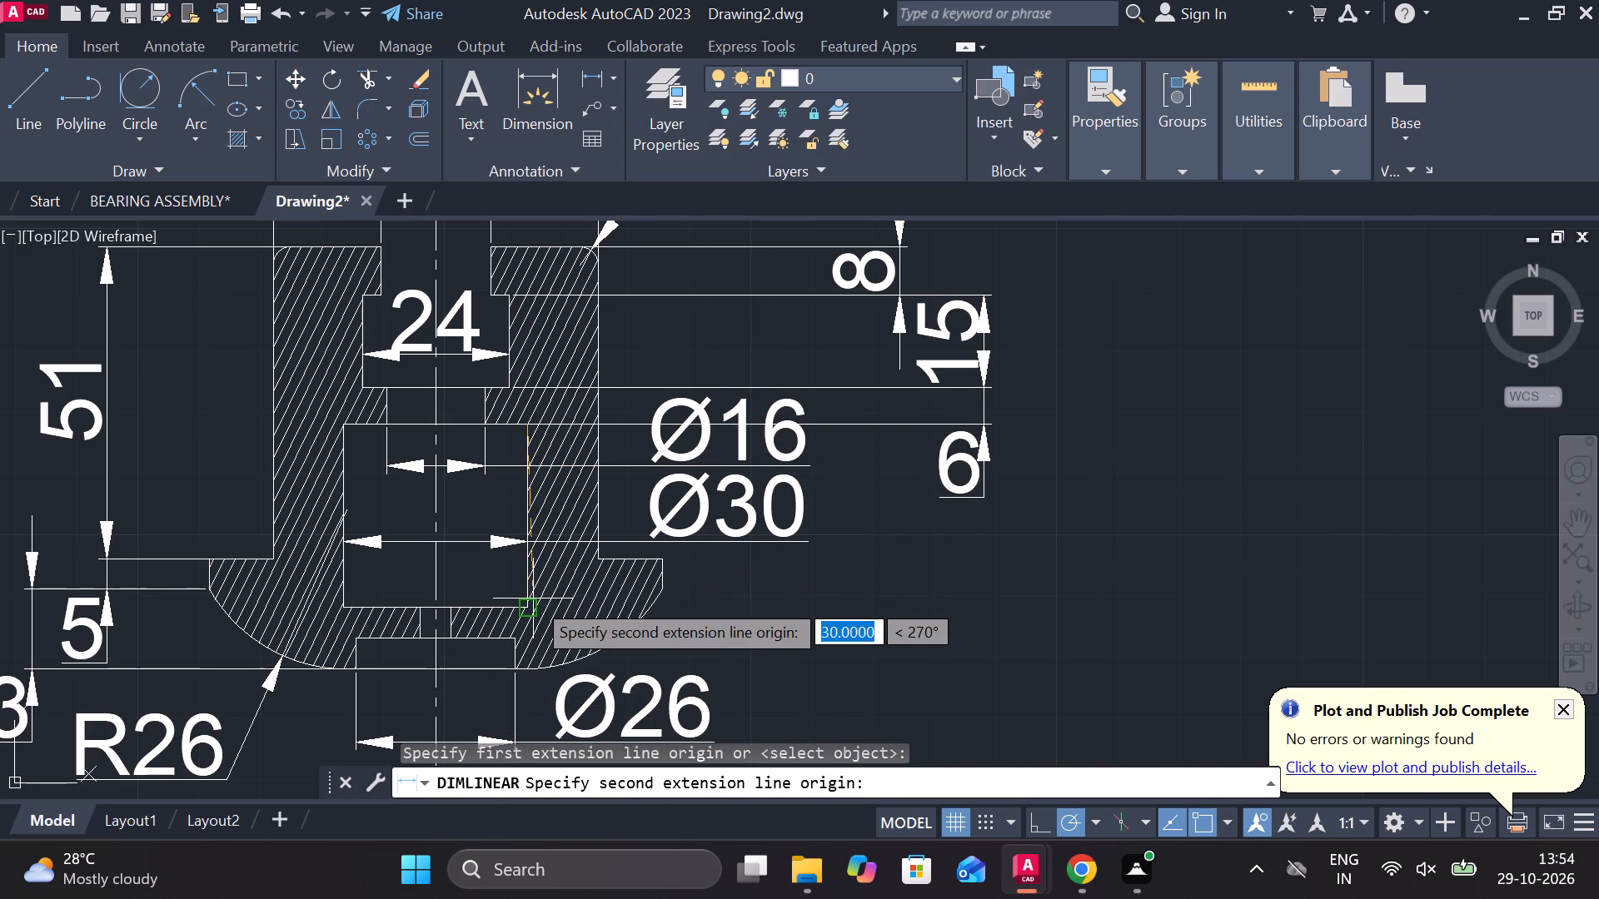
pyautogui.click(529, 600)
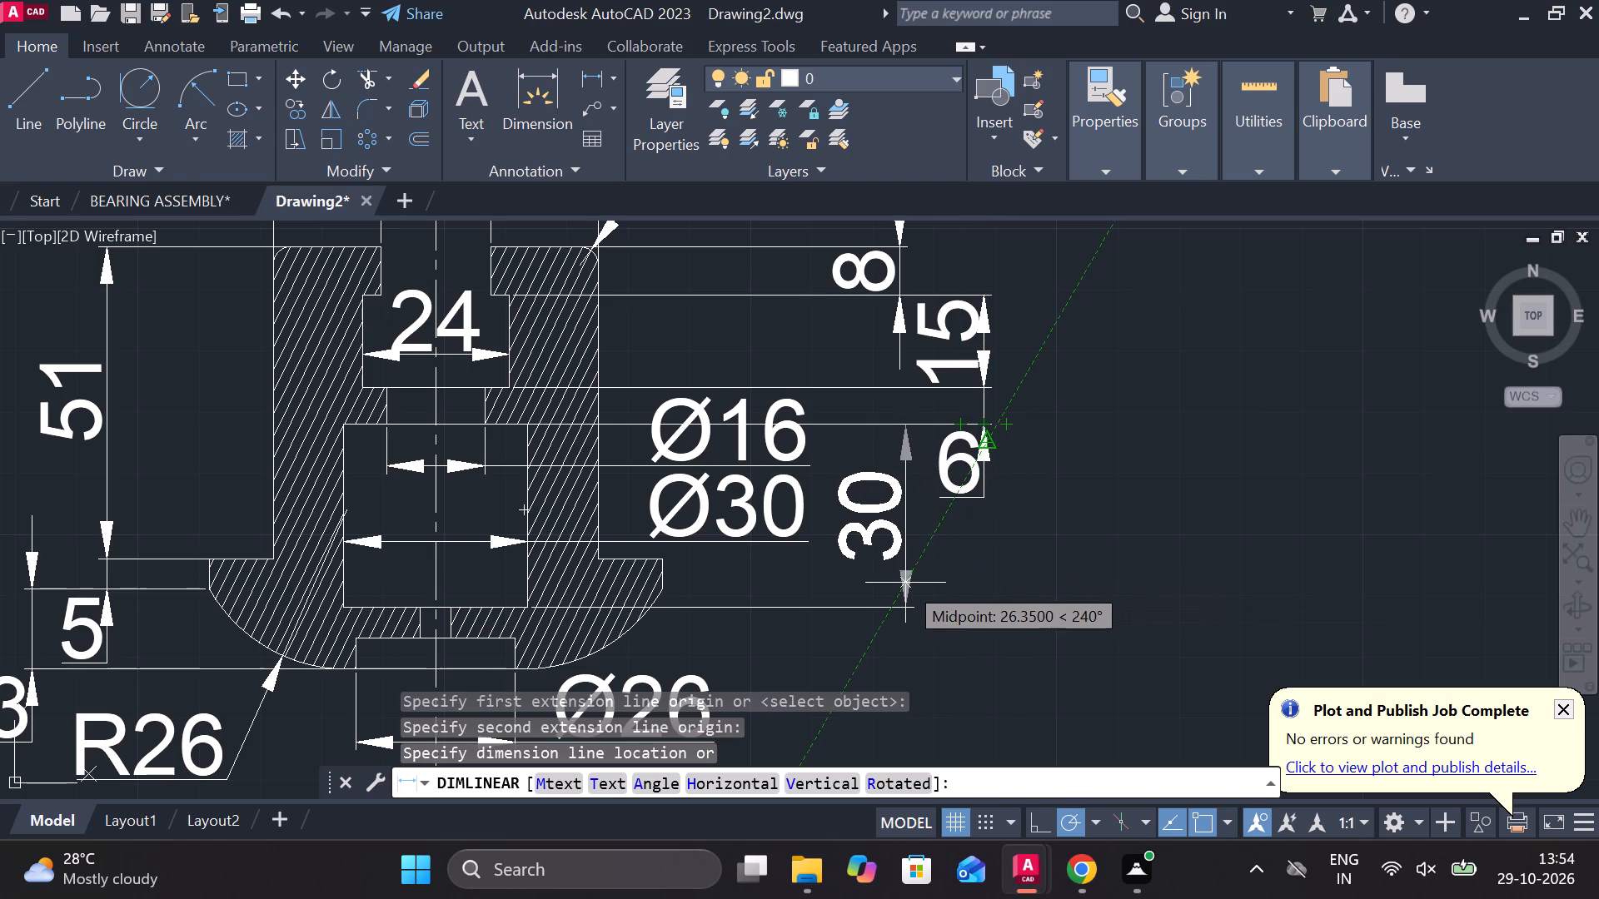
pyautogui.click(905, 583)
pyautogui.press('Escape')
# Add a vertical linear dimension for the straight edge of the flange's right side, placing it just outside the flange.
pyautogui.moveTo(959, 608); pyautogui.dragTo(1005, 510, button='middle')
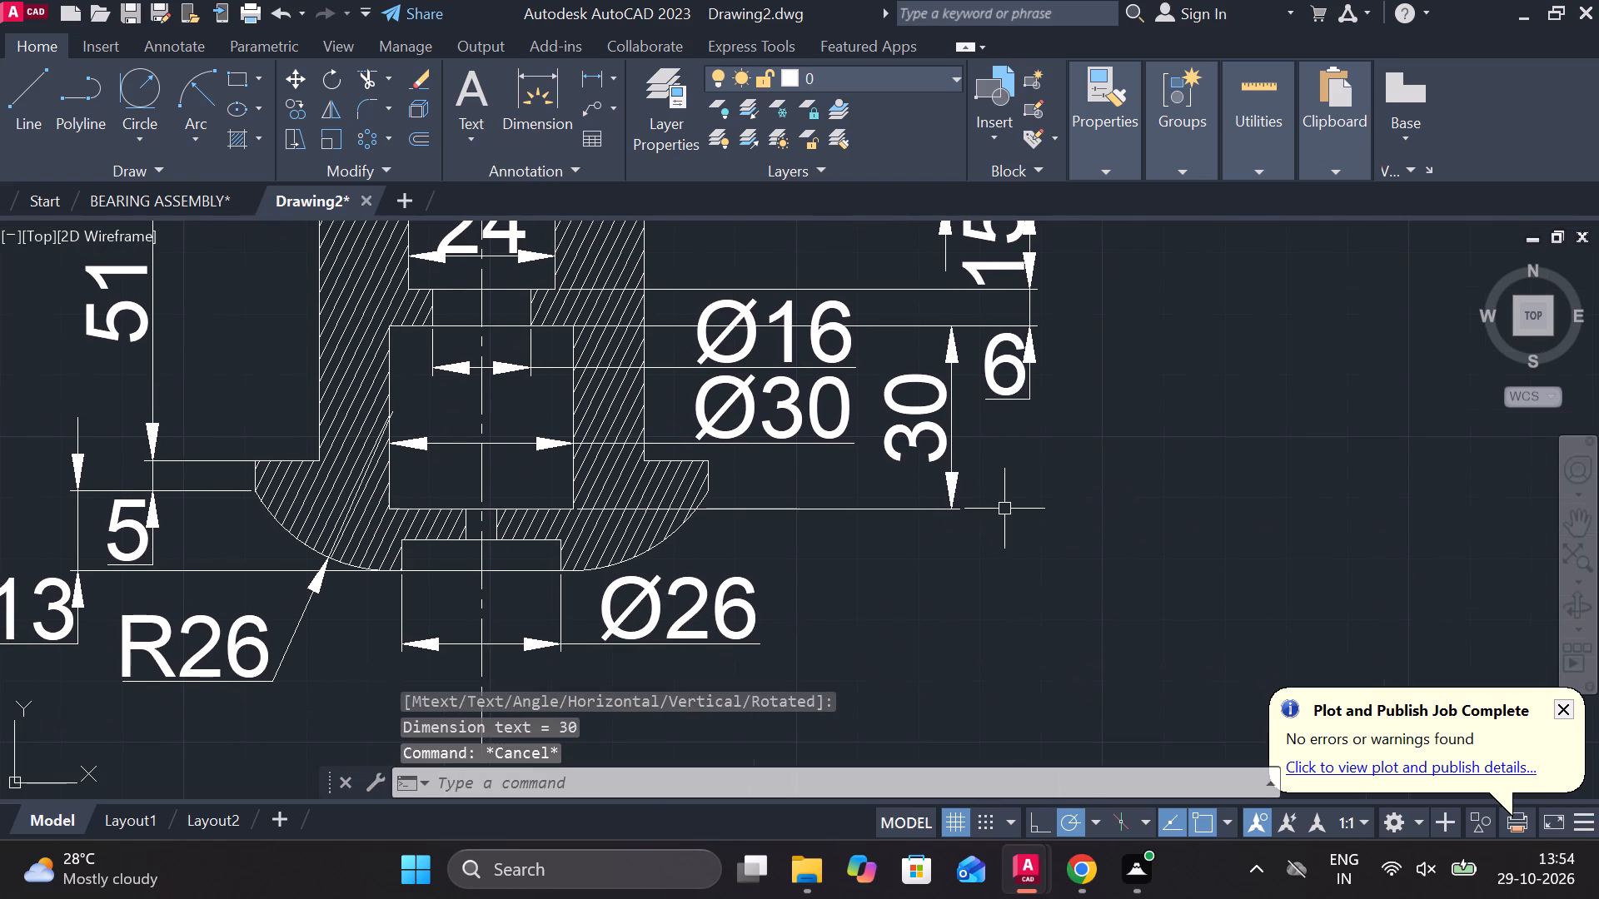
pyautogui.press('space')
pyautogui.click(715, 465)
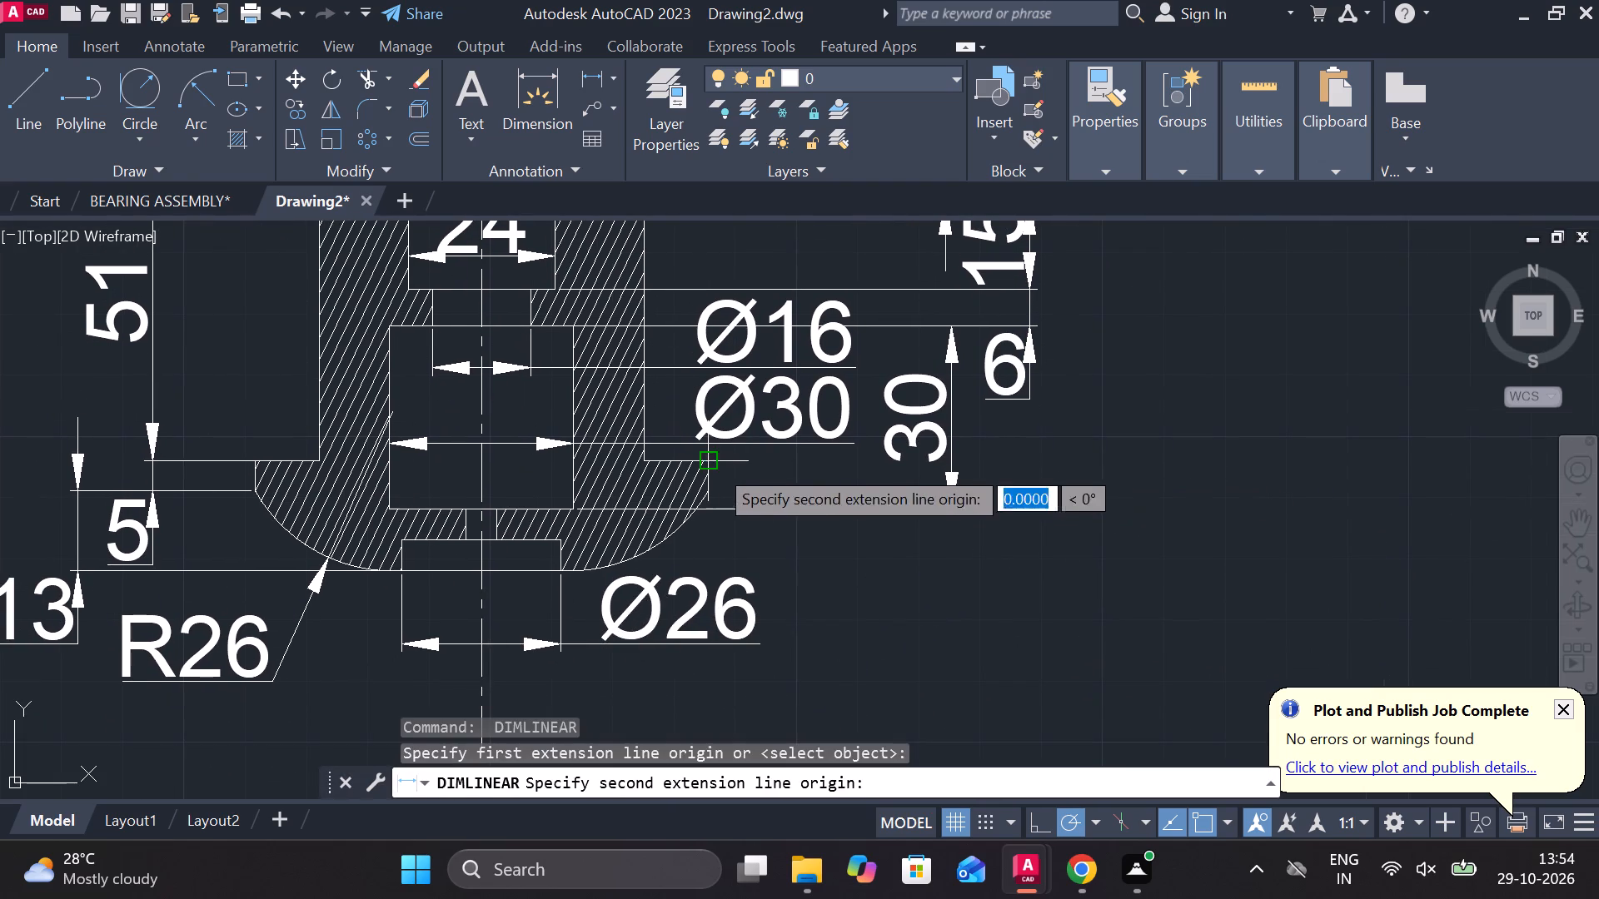
pyautogui.click(713, 499)
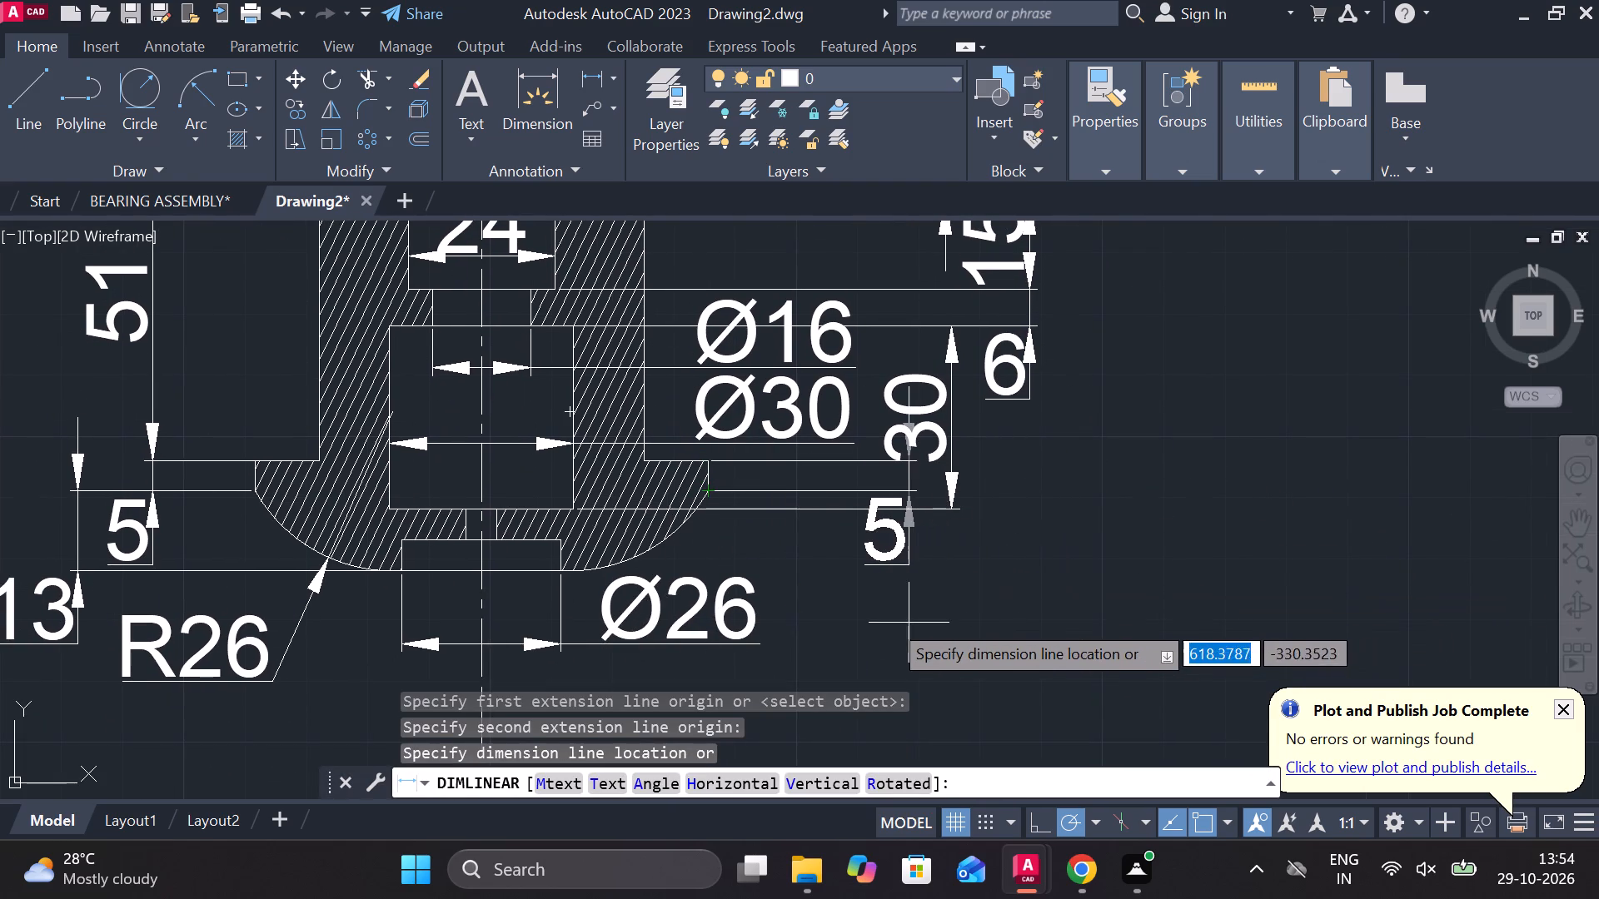
pyautogui.click(869, 601)
# Add a multileader labelled M5 from the top right corner of the small bottom hole, landing inside the Ø30 bore.
pyautogui.scroll(-1, 834, 618)
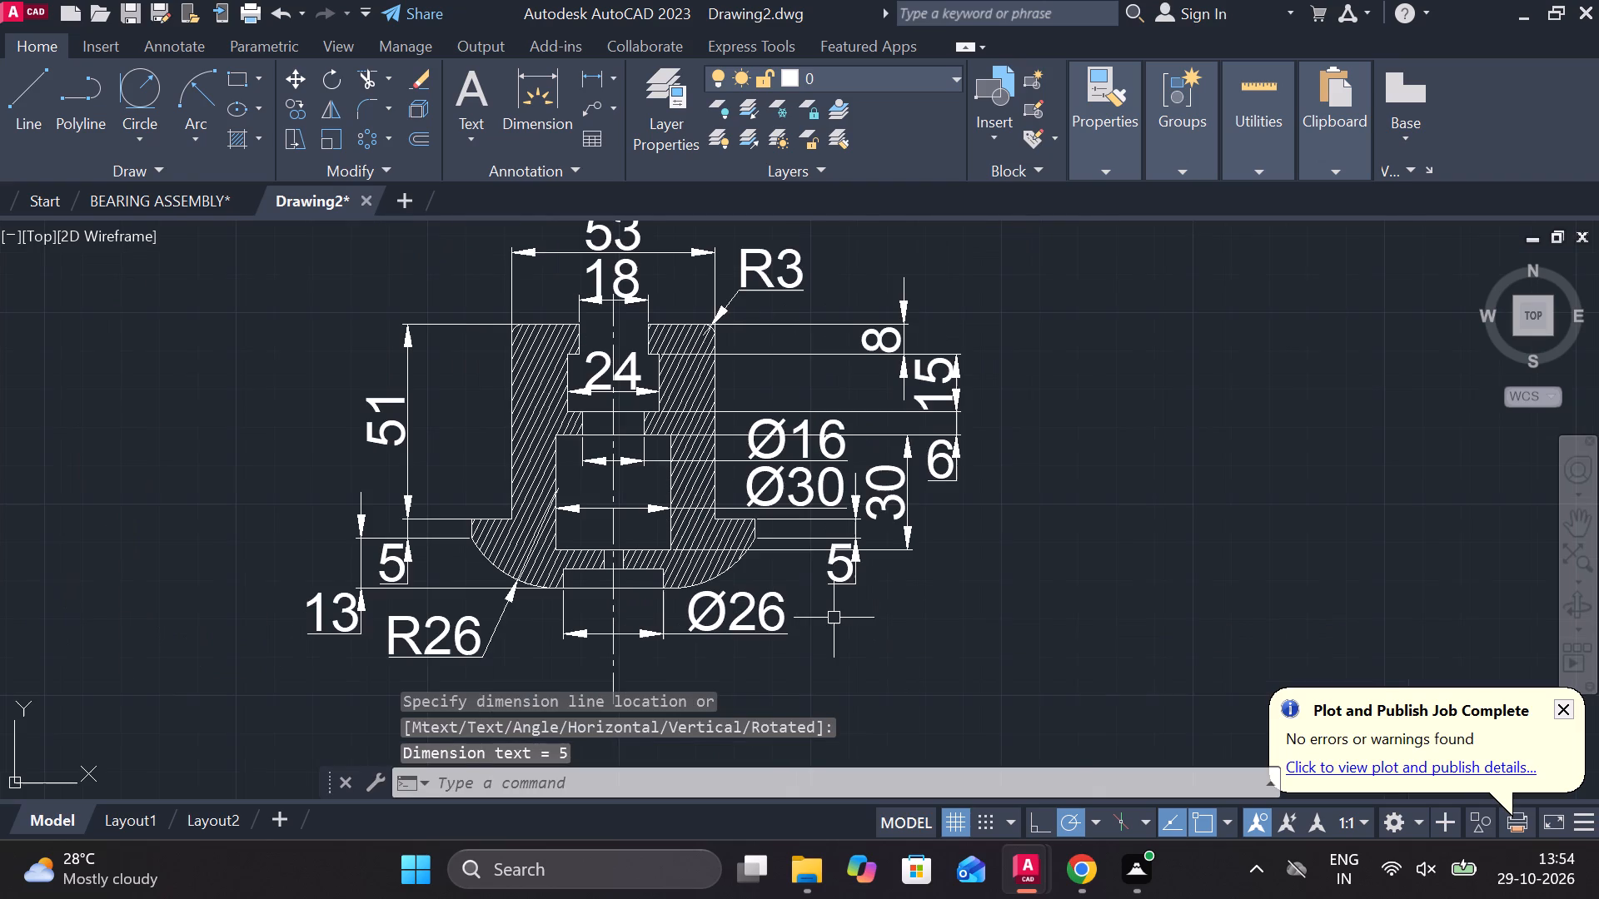
pyautogui.scroll(-2, 940, 578)
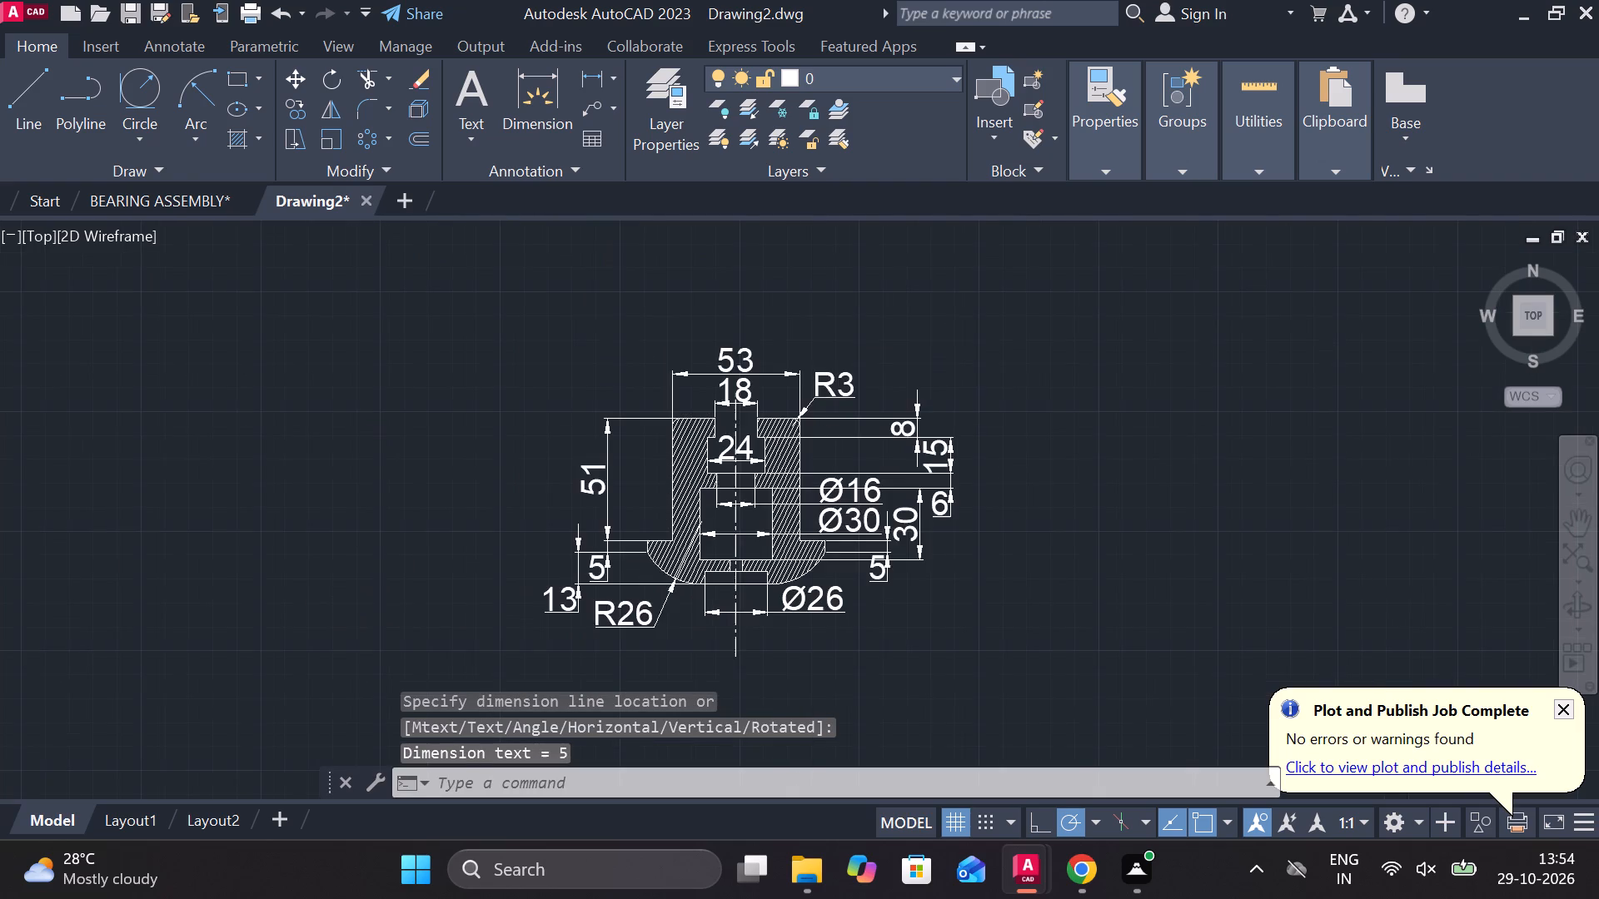
pyautogui.scroll(2, 919, 562)
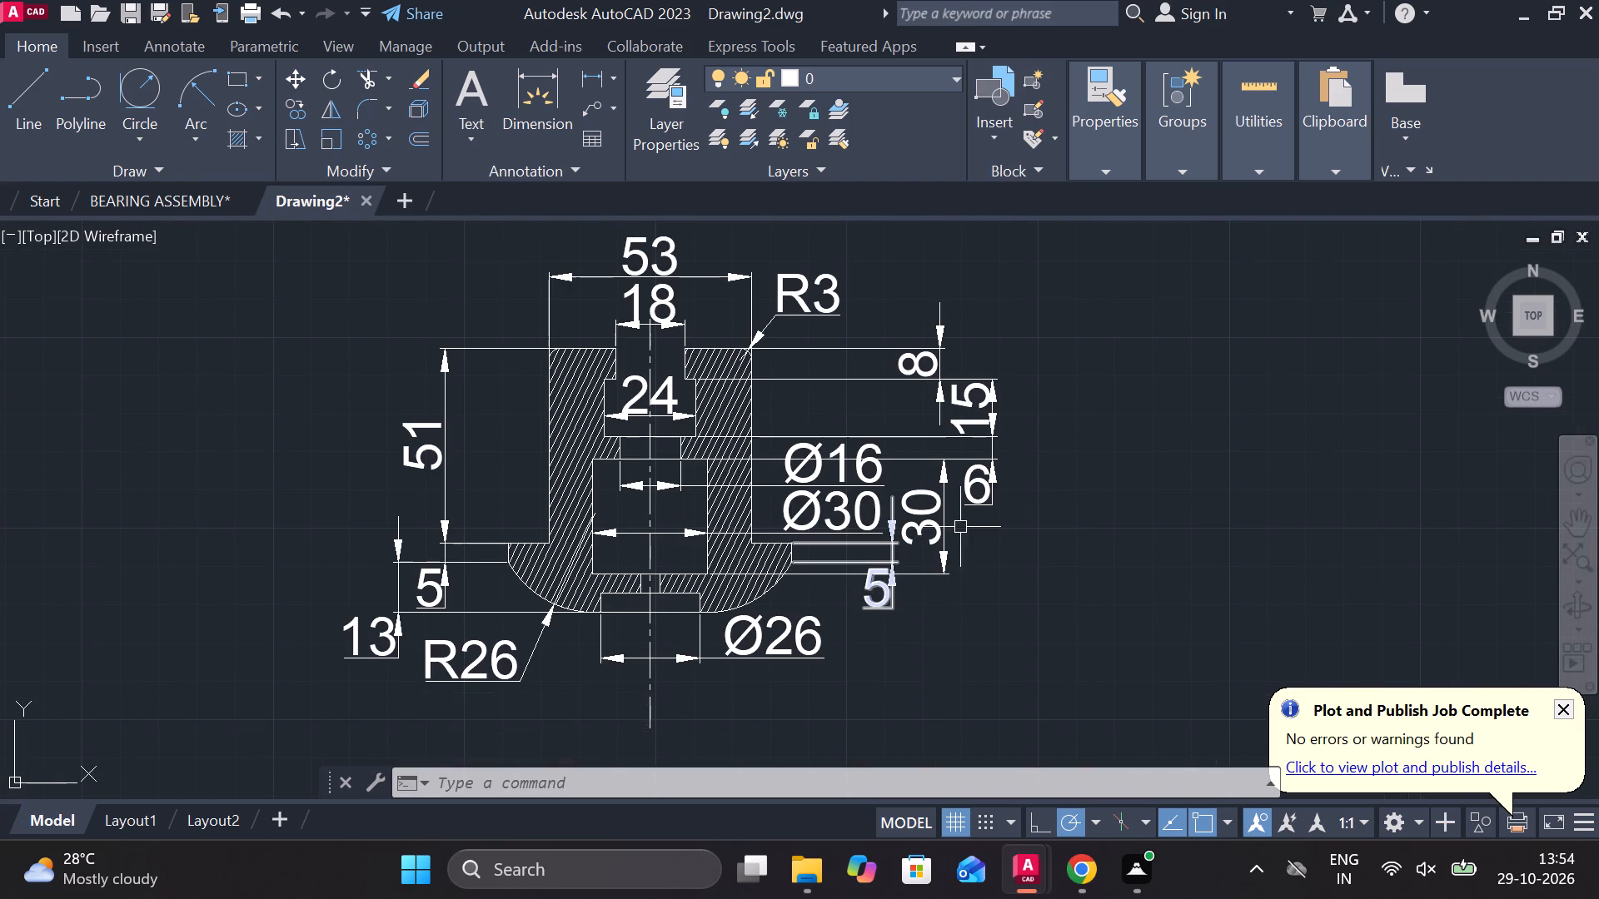
pyautogui.click(583, 113)
pyautogui.scroll(4, 655, 593)
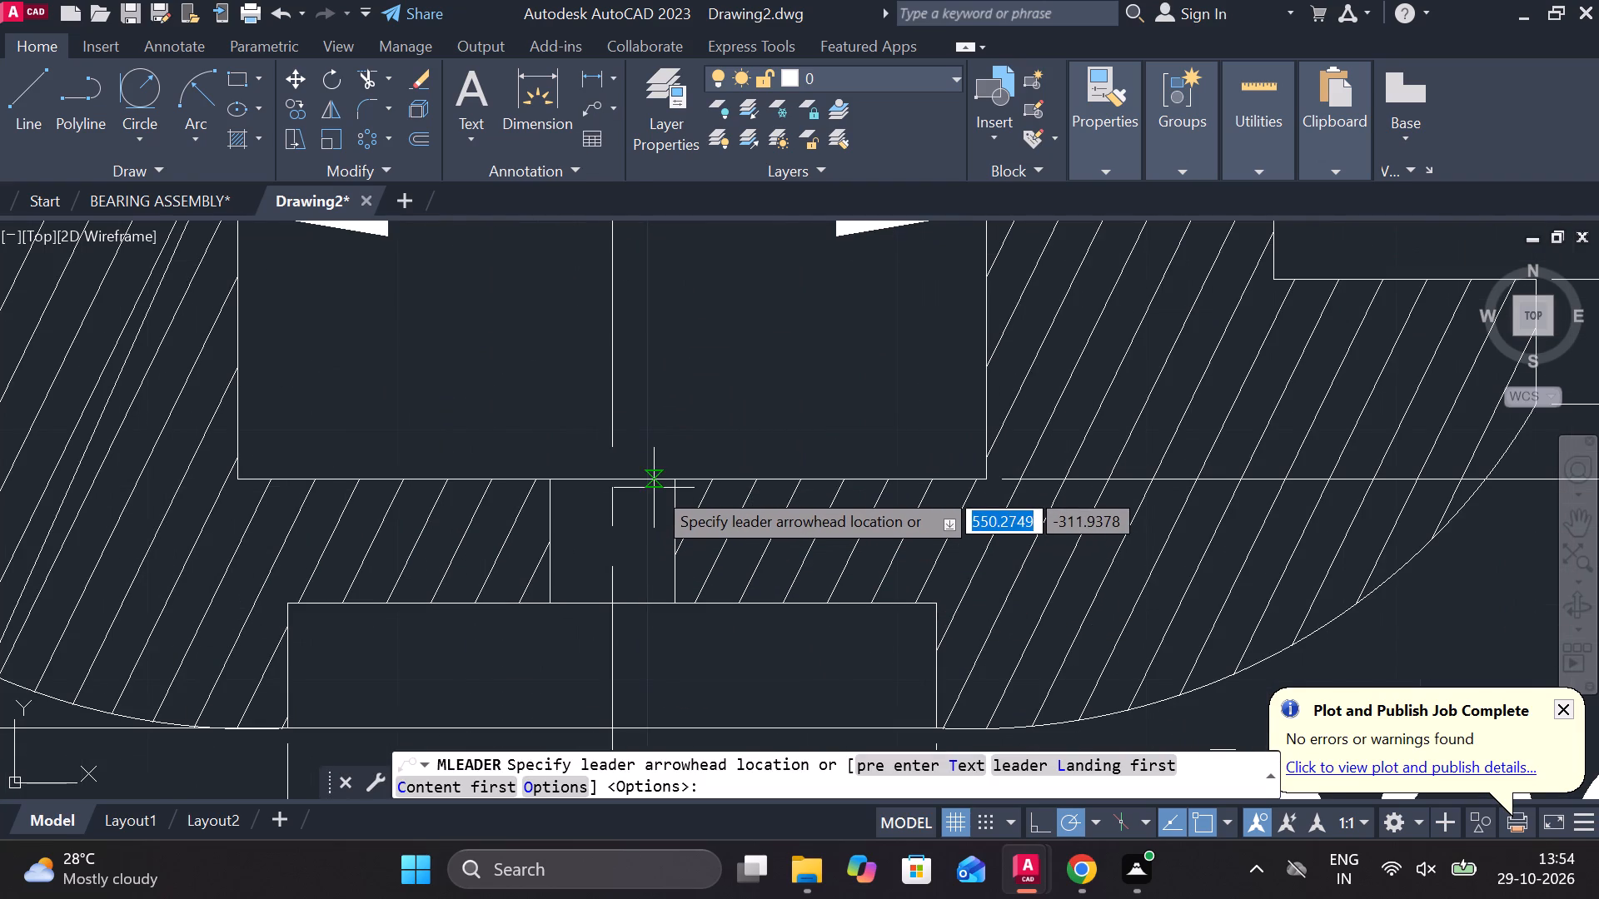
pyautogui.click(672, 474)
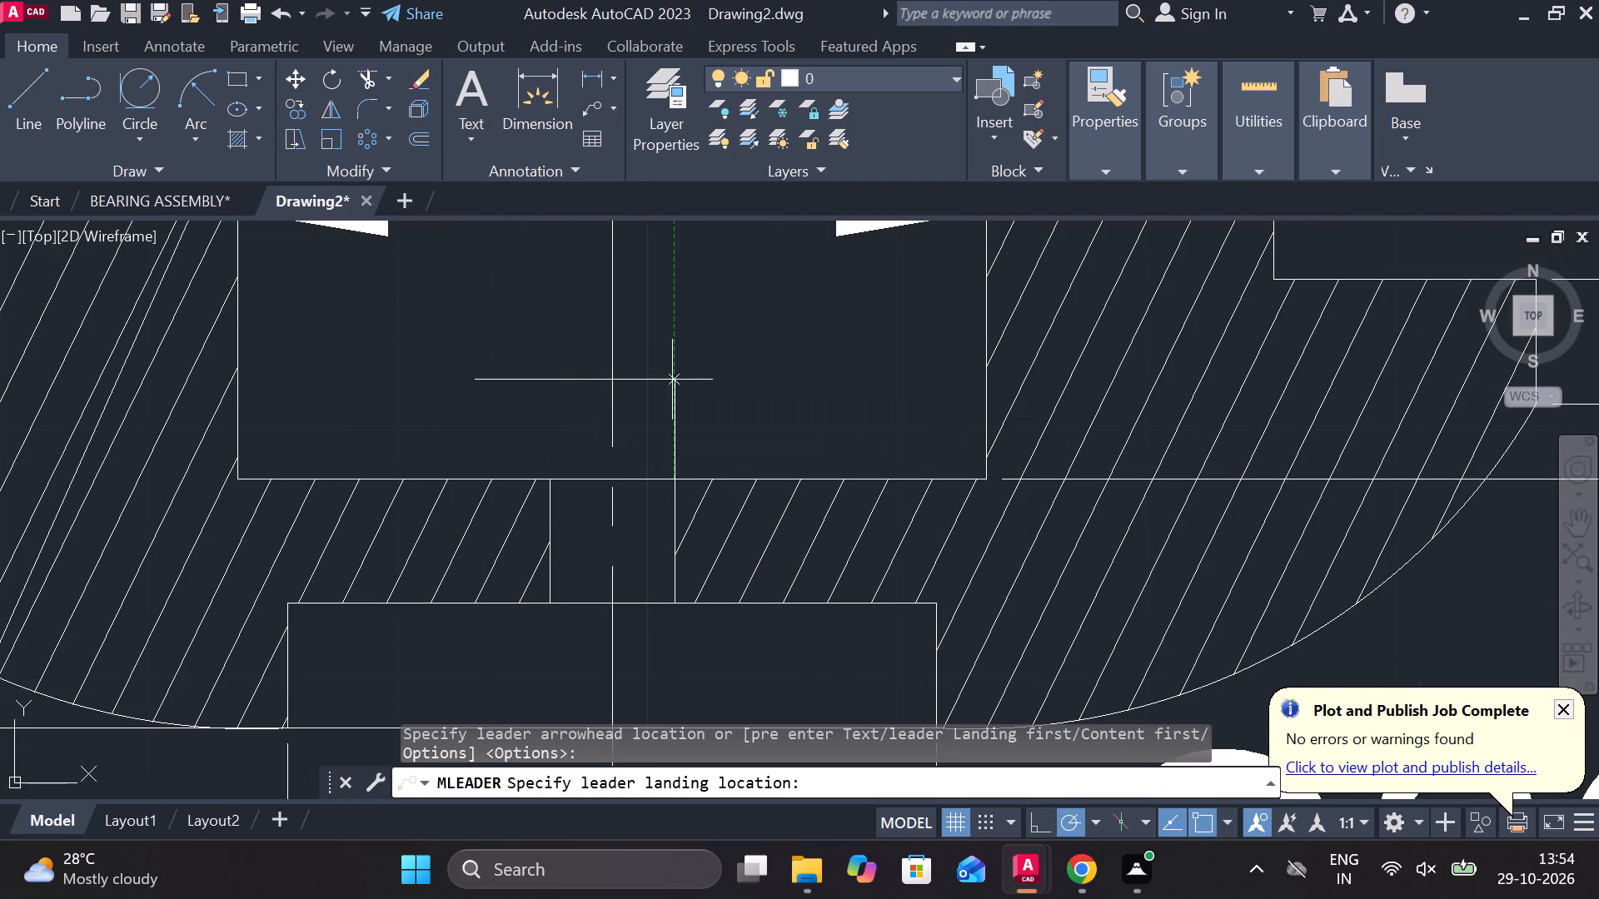
pyautogui.click(672, 380)
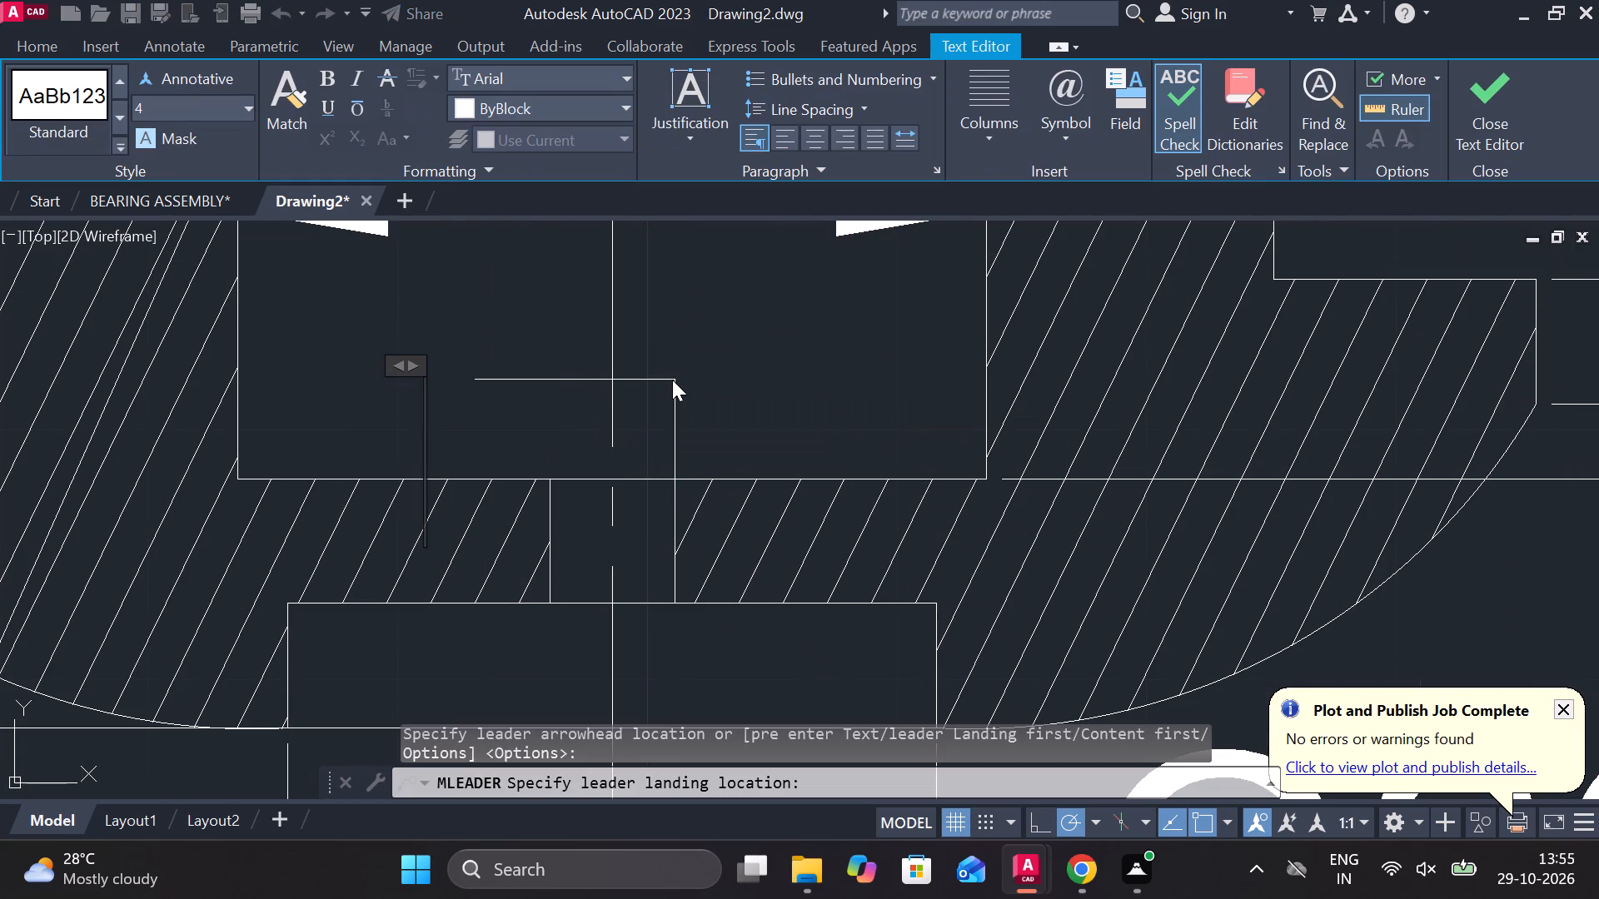
pyautogui.press('m')
pyautogui.press('5')
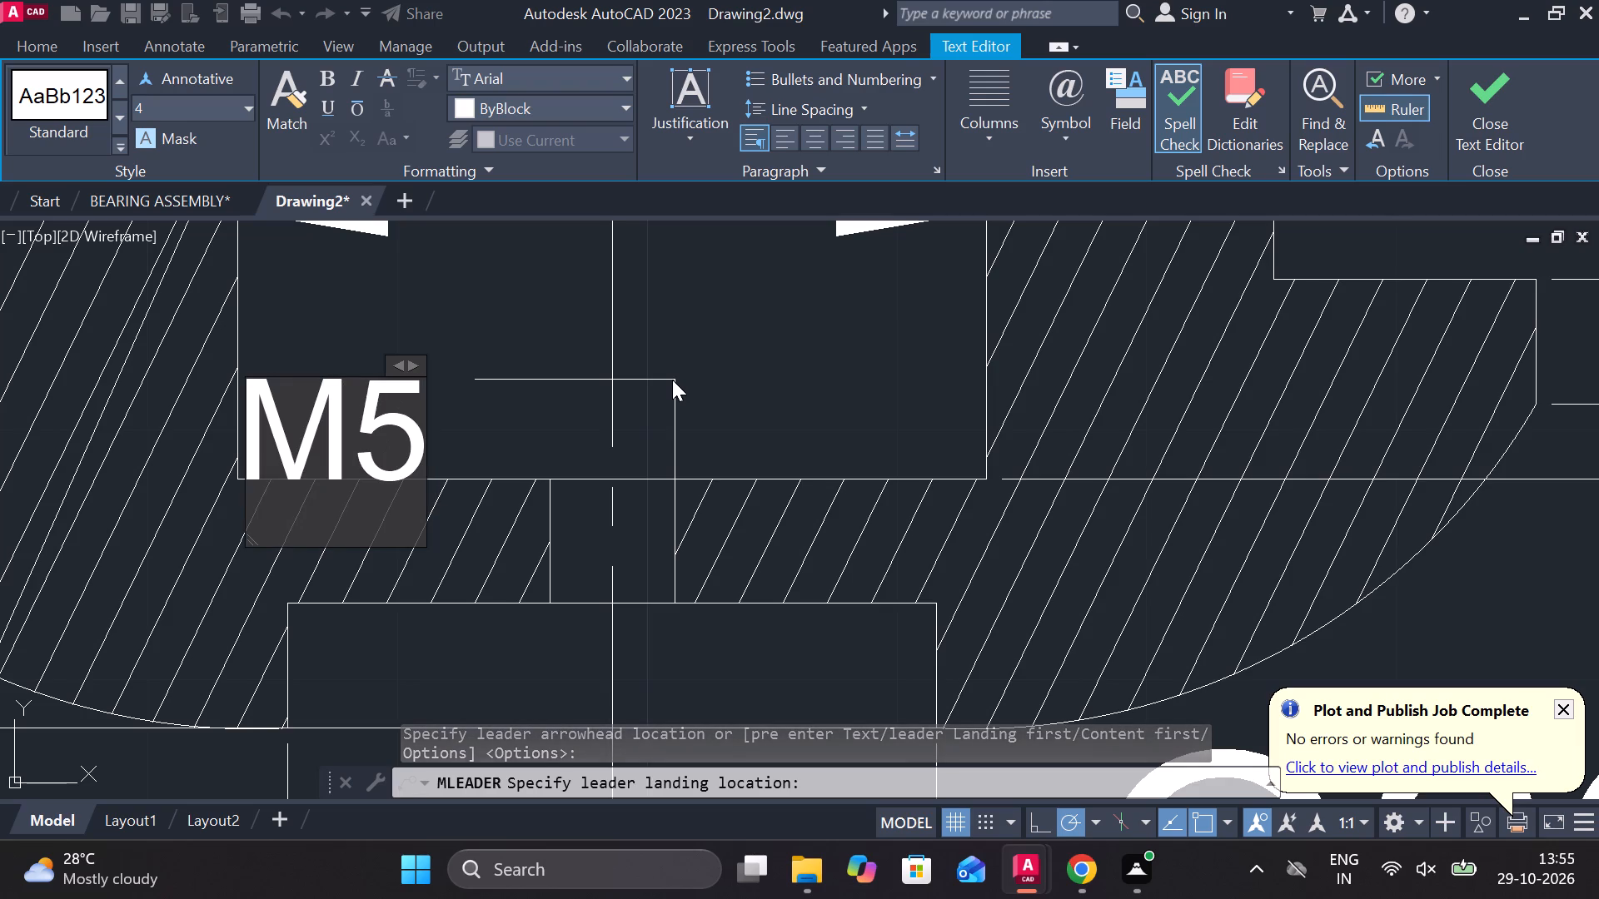
pyautogui.click(1462, 131)
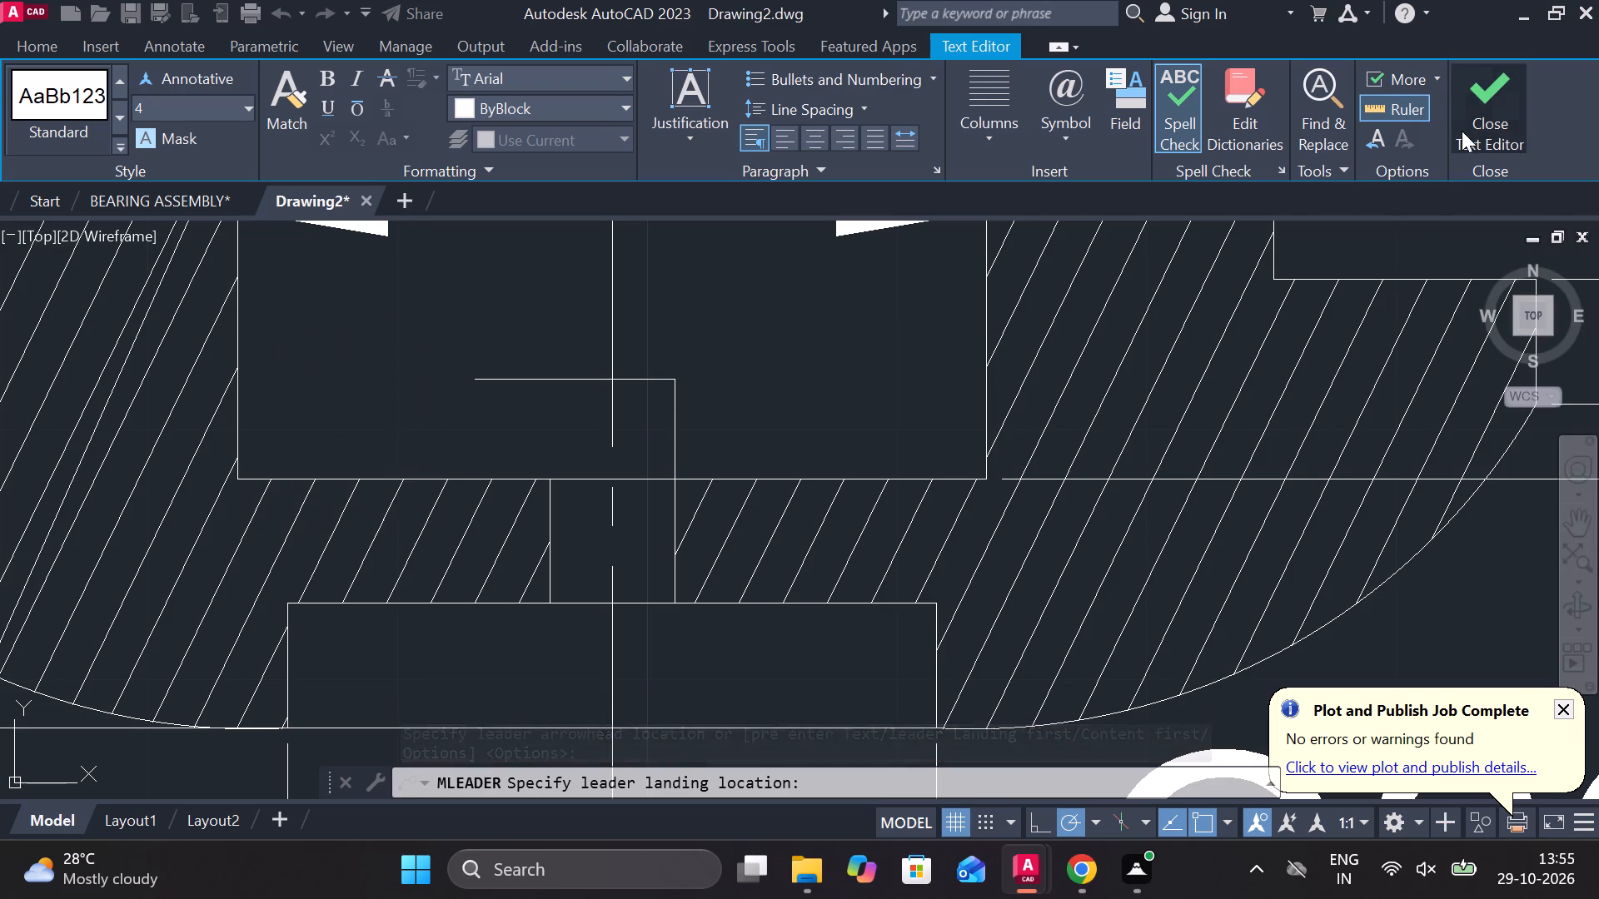
# Shift the M5 leader text to the right, away from the left wall of the Ø30 bore.
pyautogui.scroll(-3, 585, 419)
pyautogui.scroll(2, 555, 410)
pyautogui.click(539, 405)
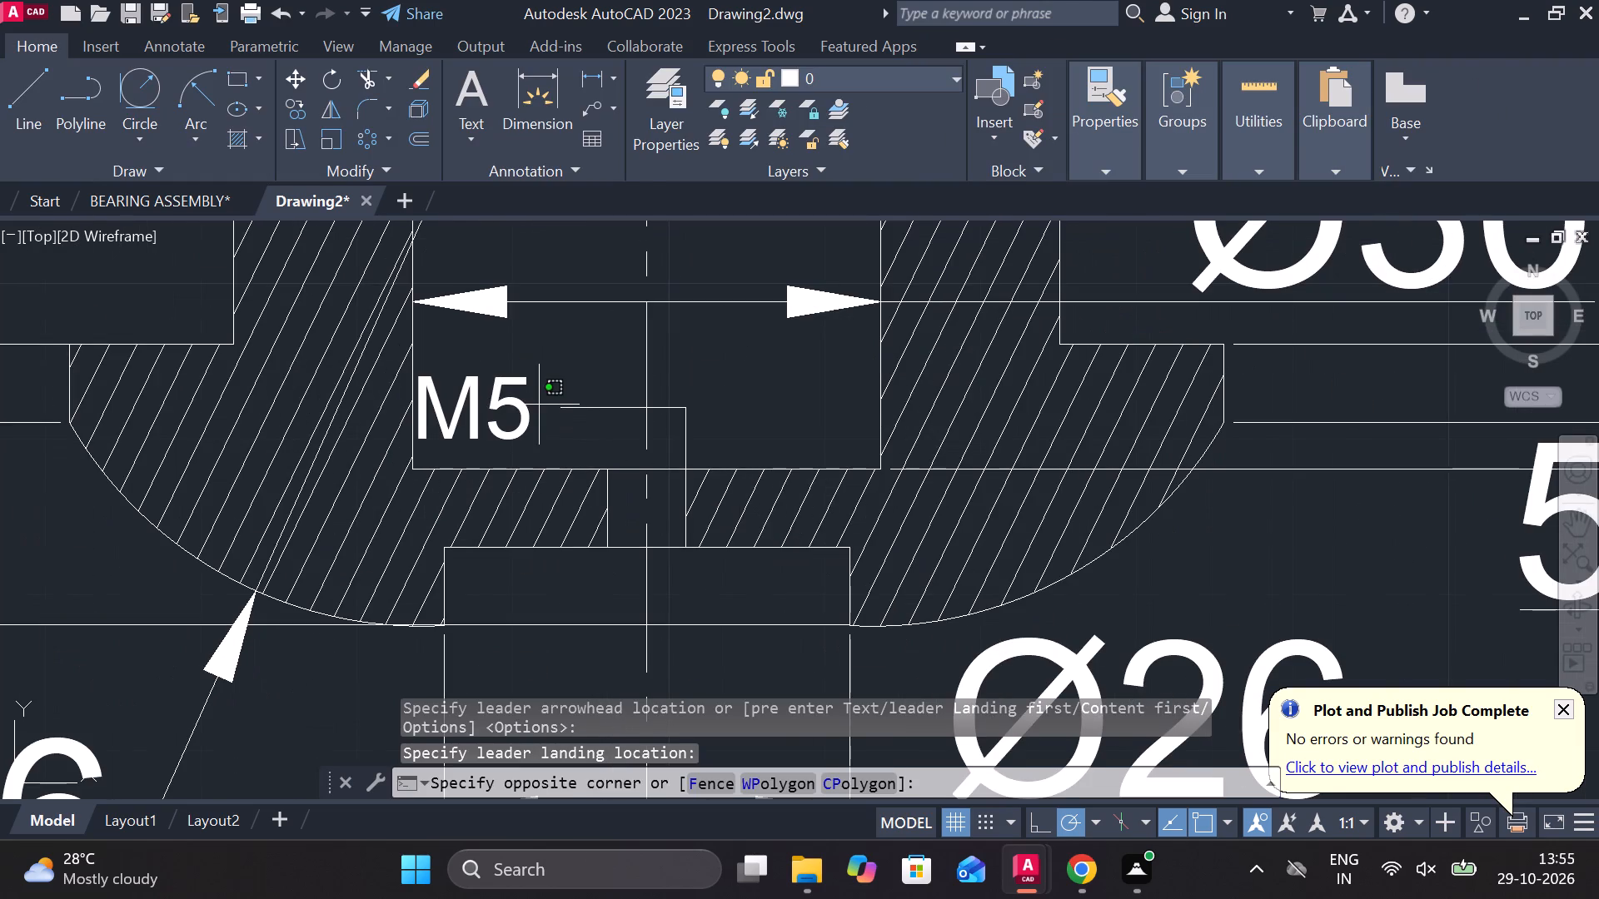
pyautogui.press('Escape')
pyautogui.click(516, 389)
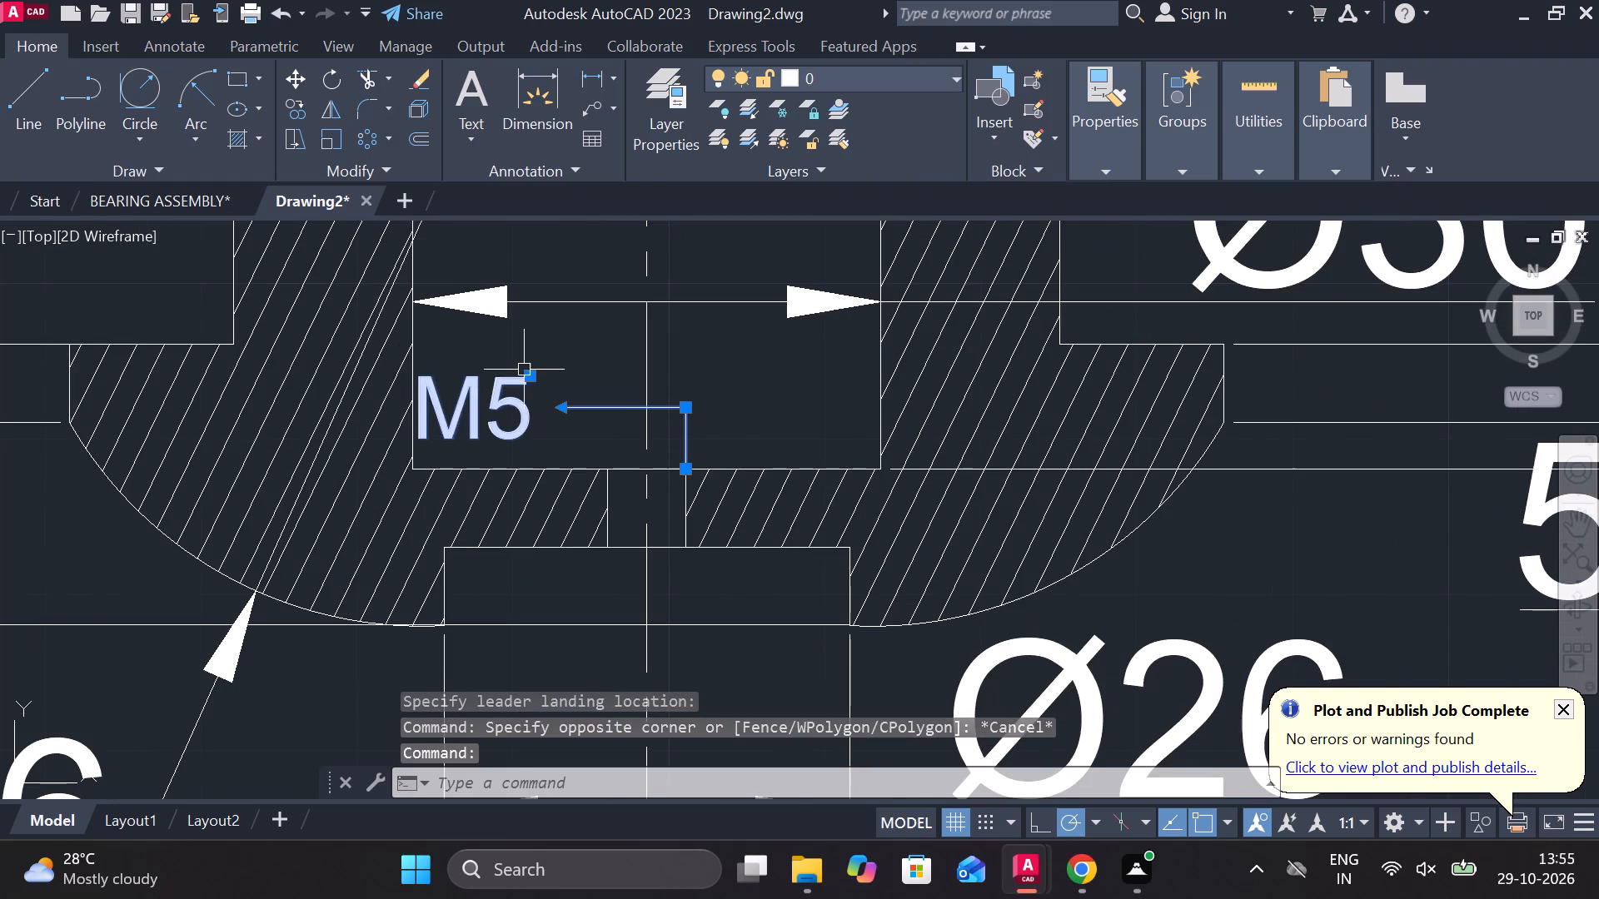
pyautogui.click(526, 371)
pyautogui.click(587, 368)
pyautogui.press('Escape')
# Stretch the lower end of the part's vertical centreline straight down, well below the Ø26 dimension.
pyautogui.scroll(-2, 779, 394)
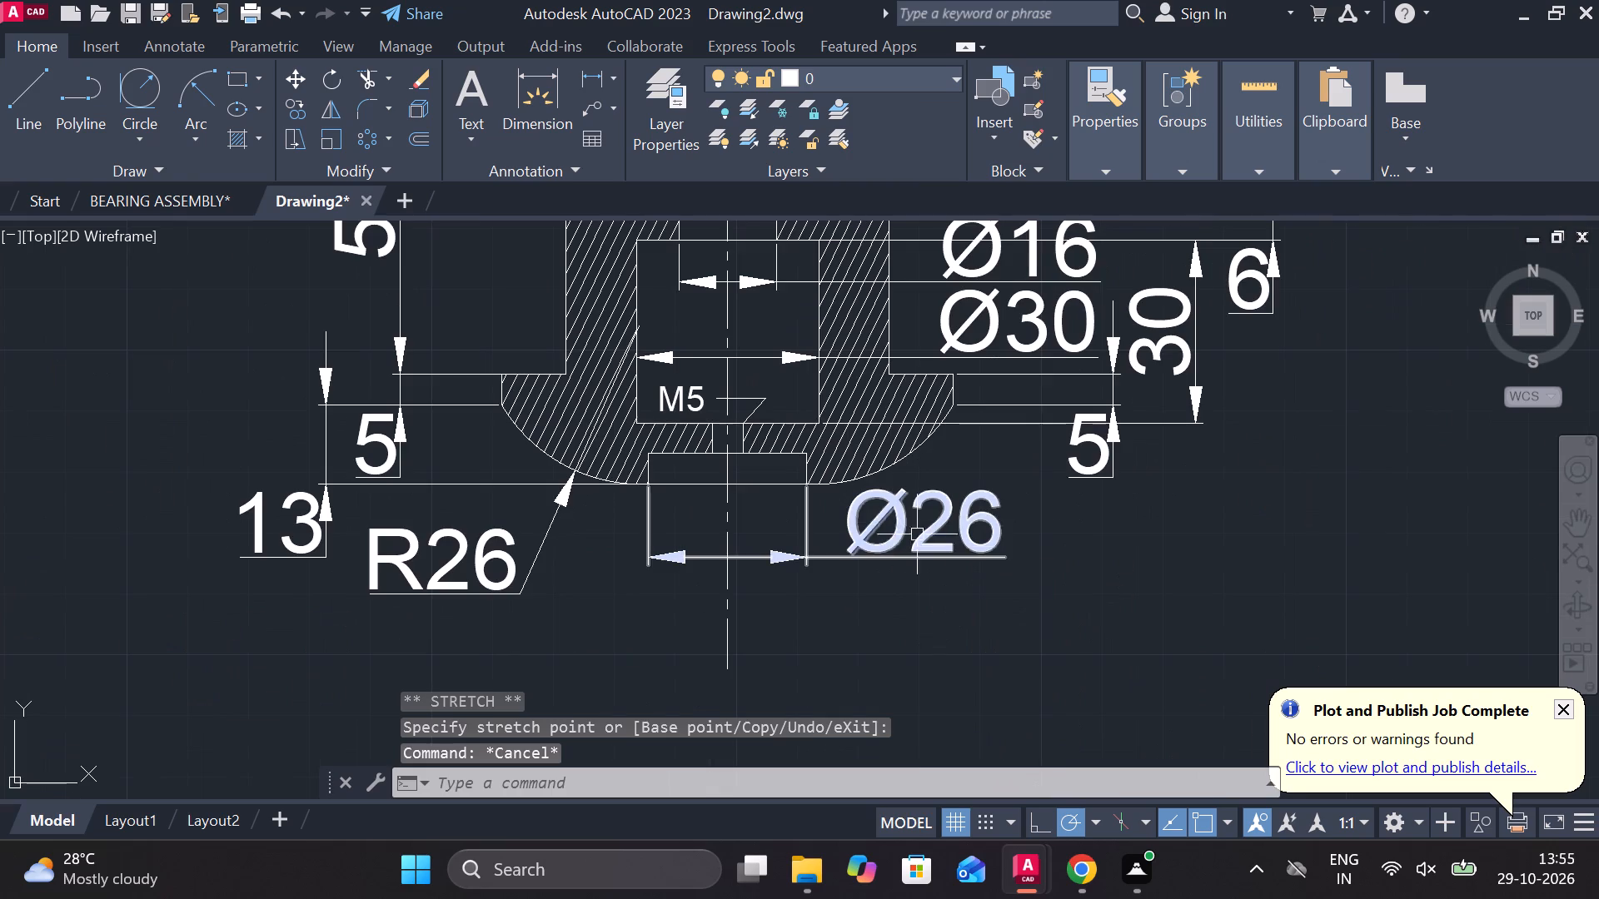
pyautogui.scroll(-2, 1088, 564)
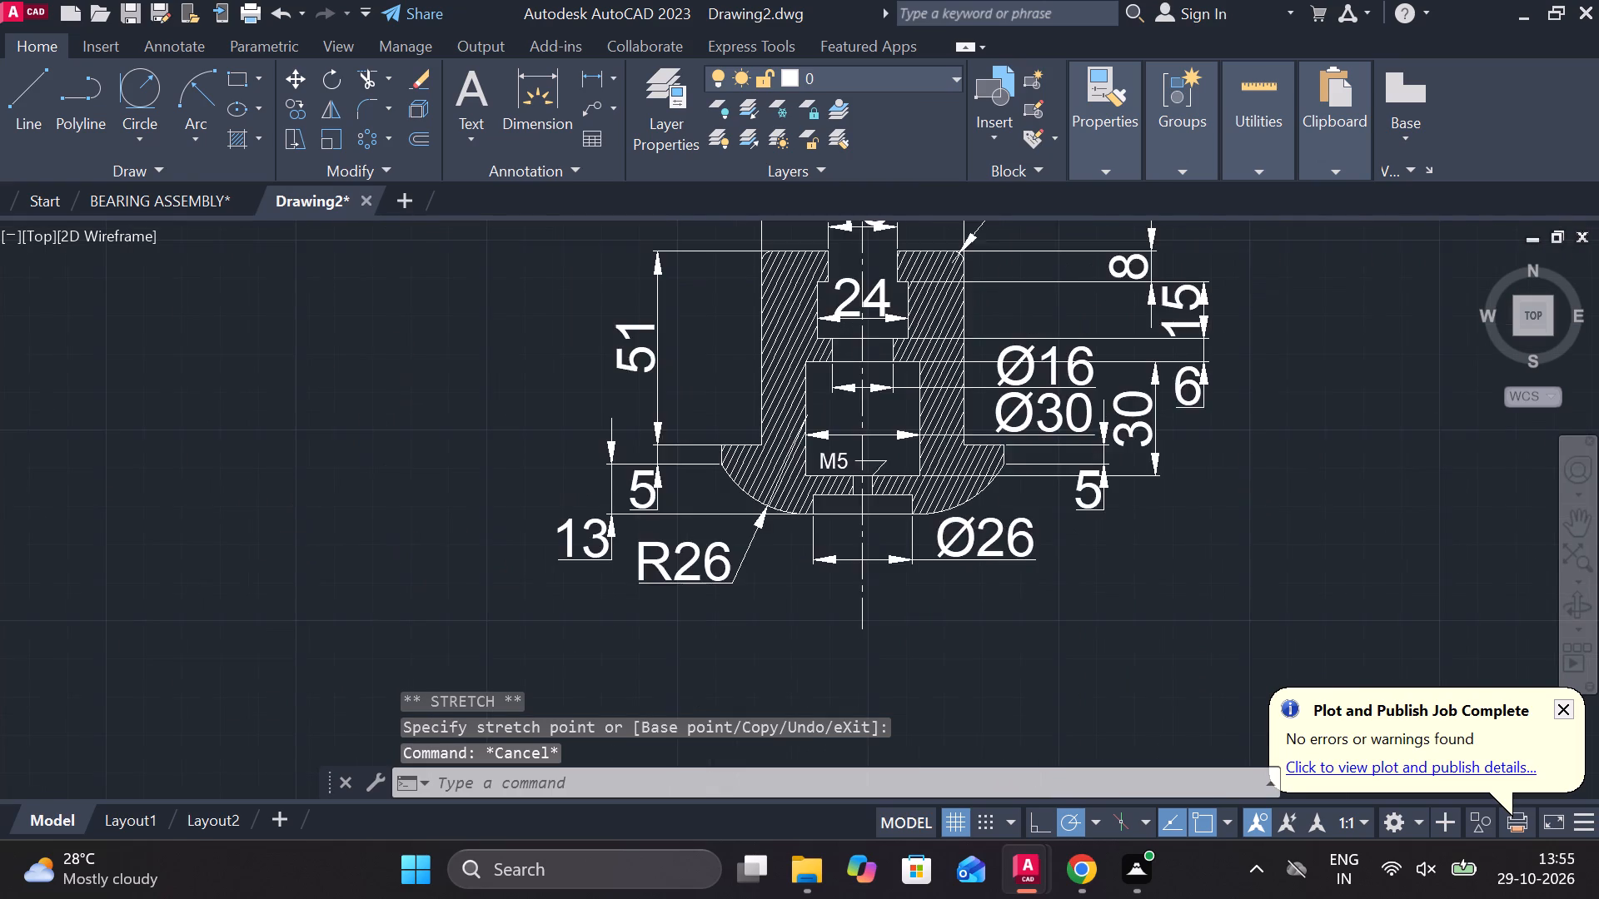
pyautogui.click(950, 599)
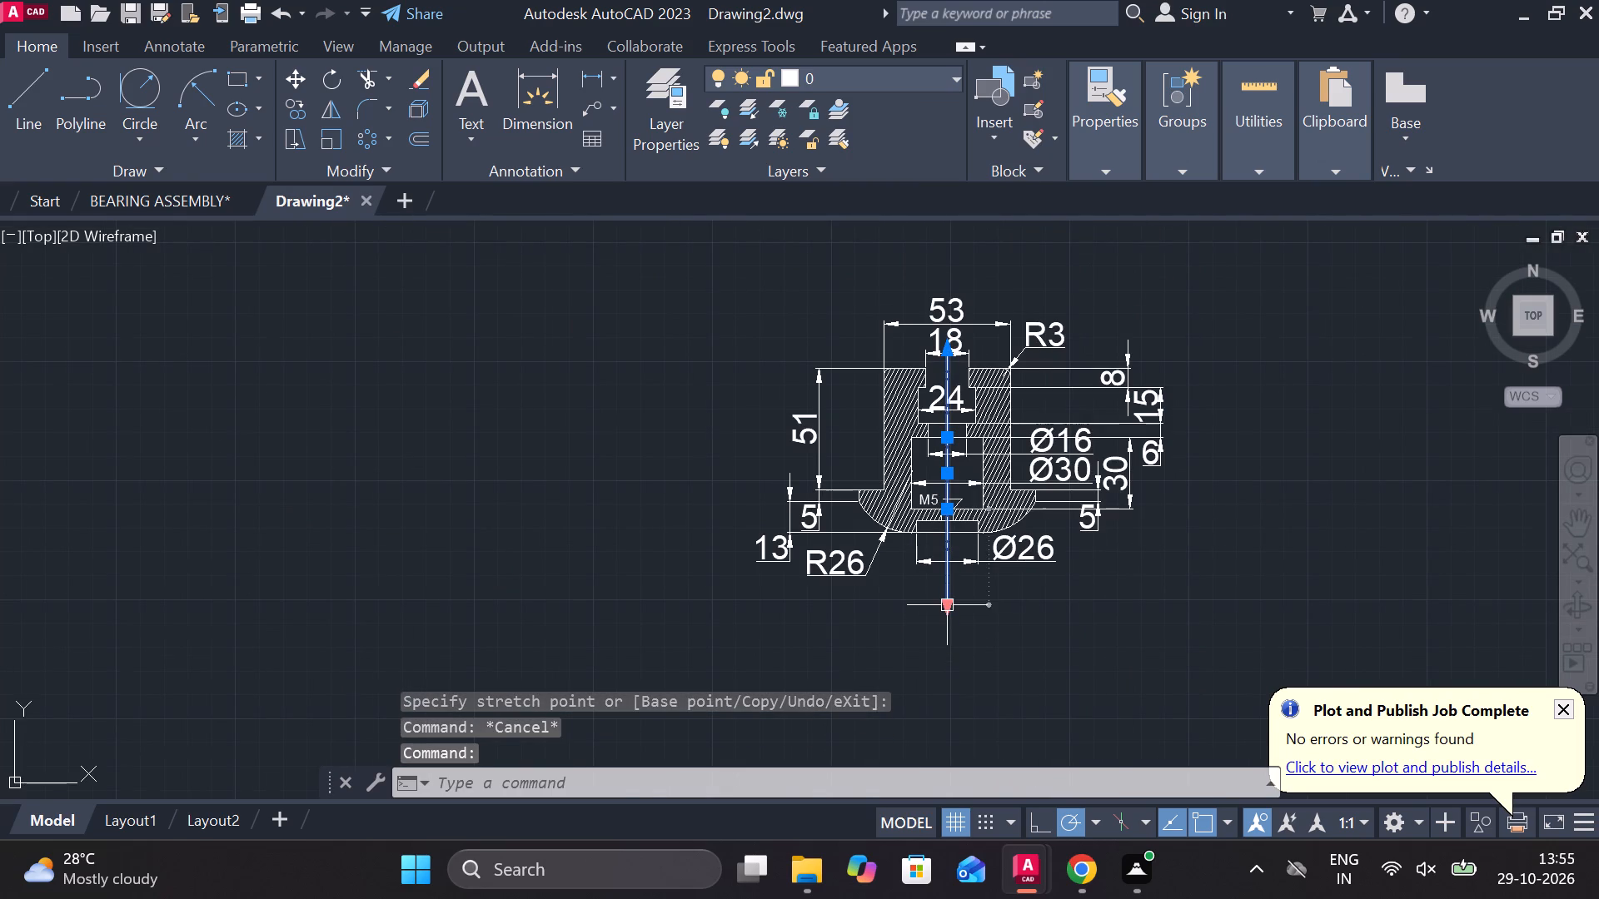
pyautogui.click(947, 610)
pyautogui.moveTo(951, 677); pyautogui.dragTo(844, 364, button='middle')
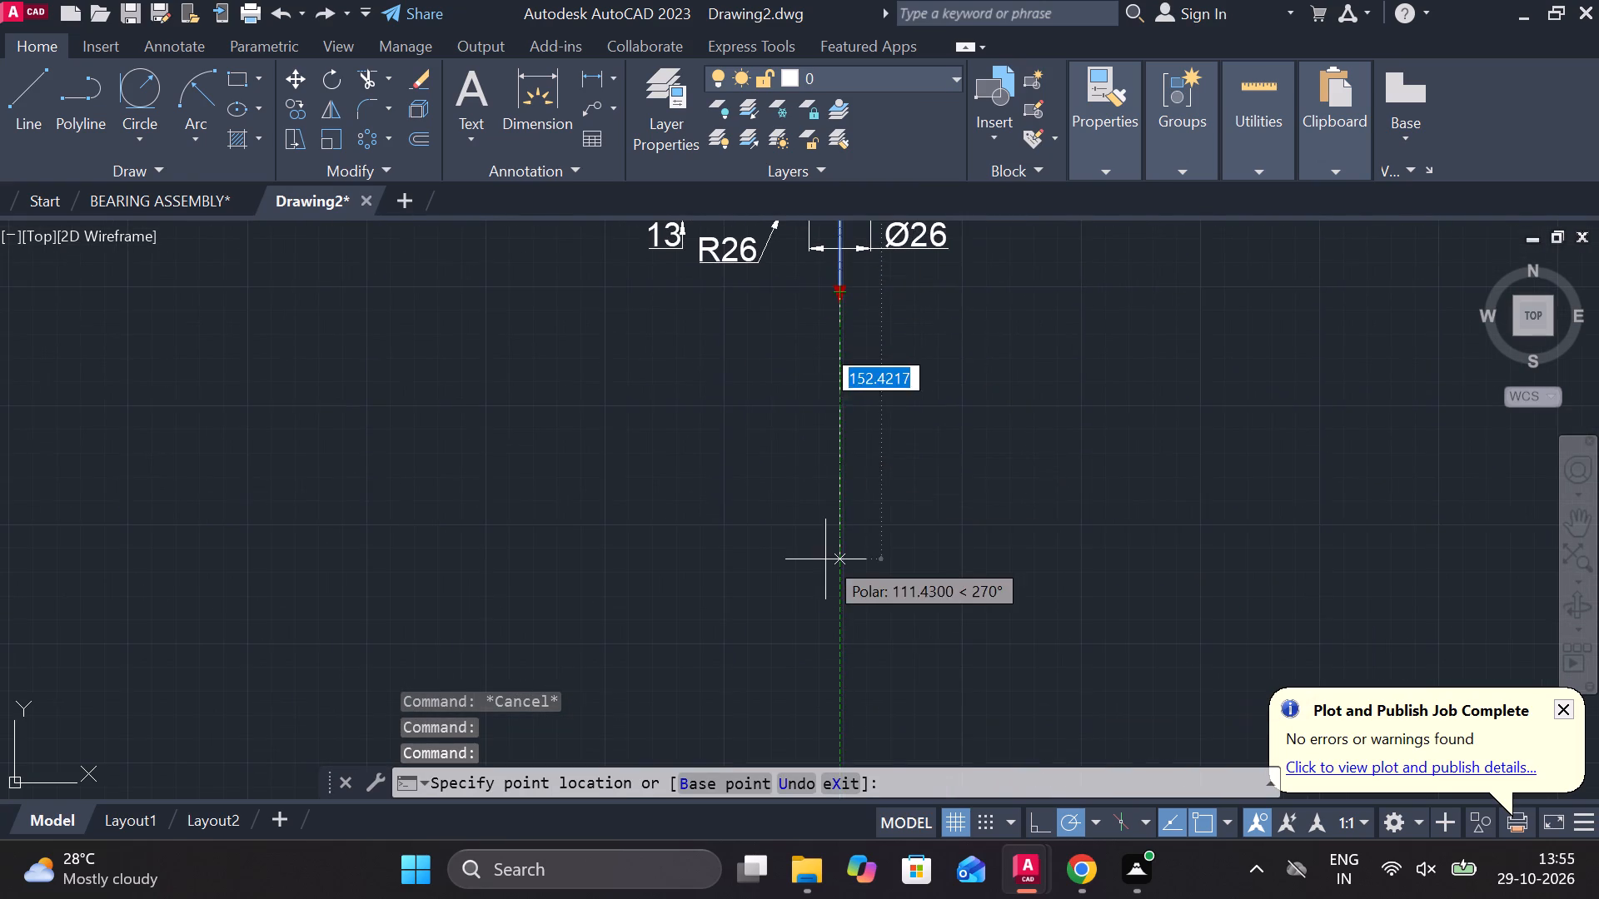
pyautogui.click(833, 604)
pyautogui.press('Escape')
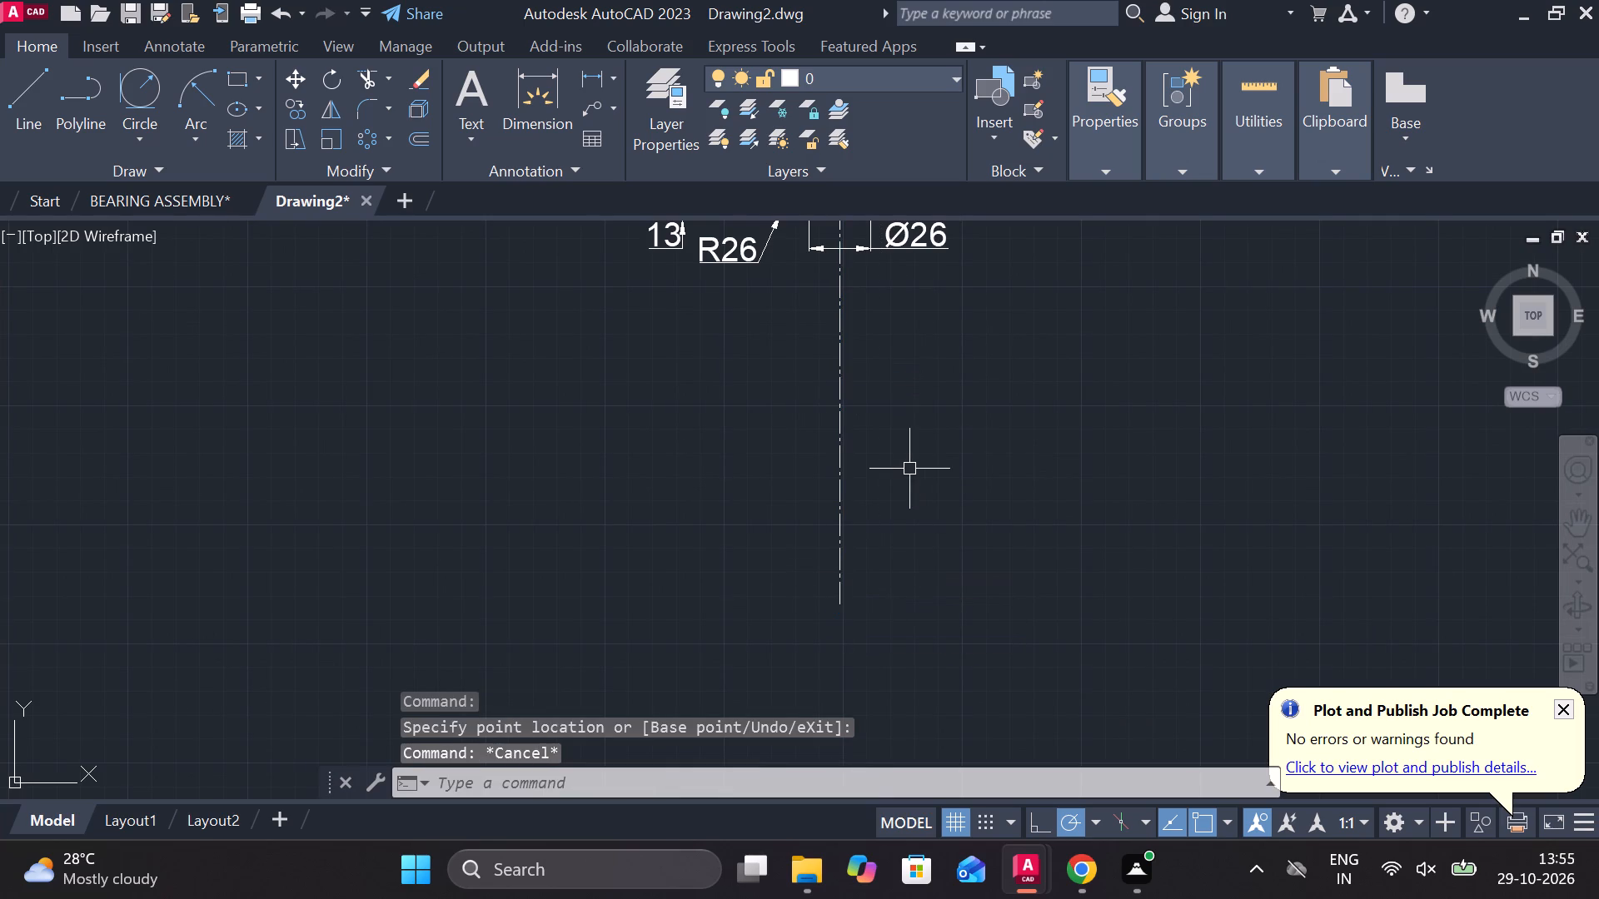
# Draw a circle of diameter 74 centred on the extended vertical centreline, below the Ø26 dimension.
pyautogui.scroll(1, 907, 463)
pyautogui.write('C')
pyautogui.press('space')
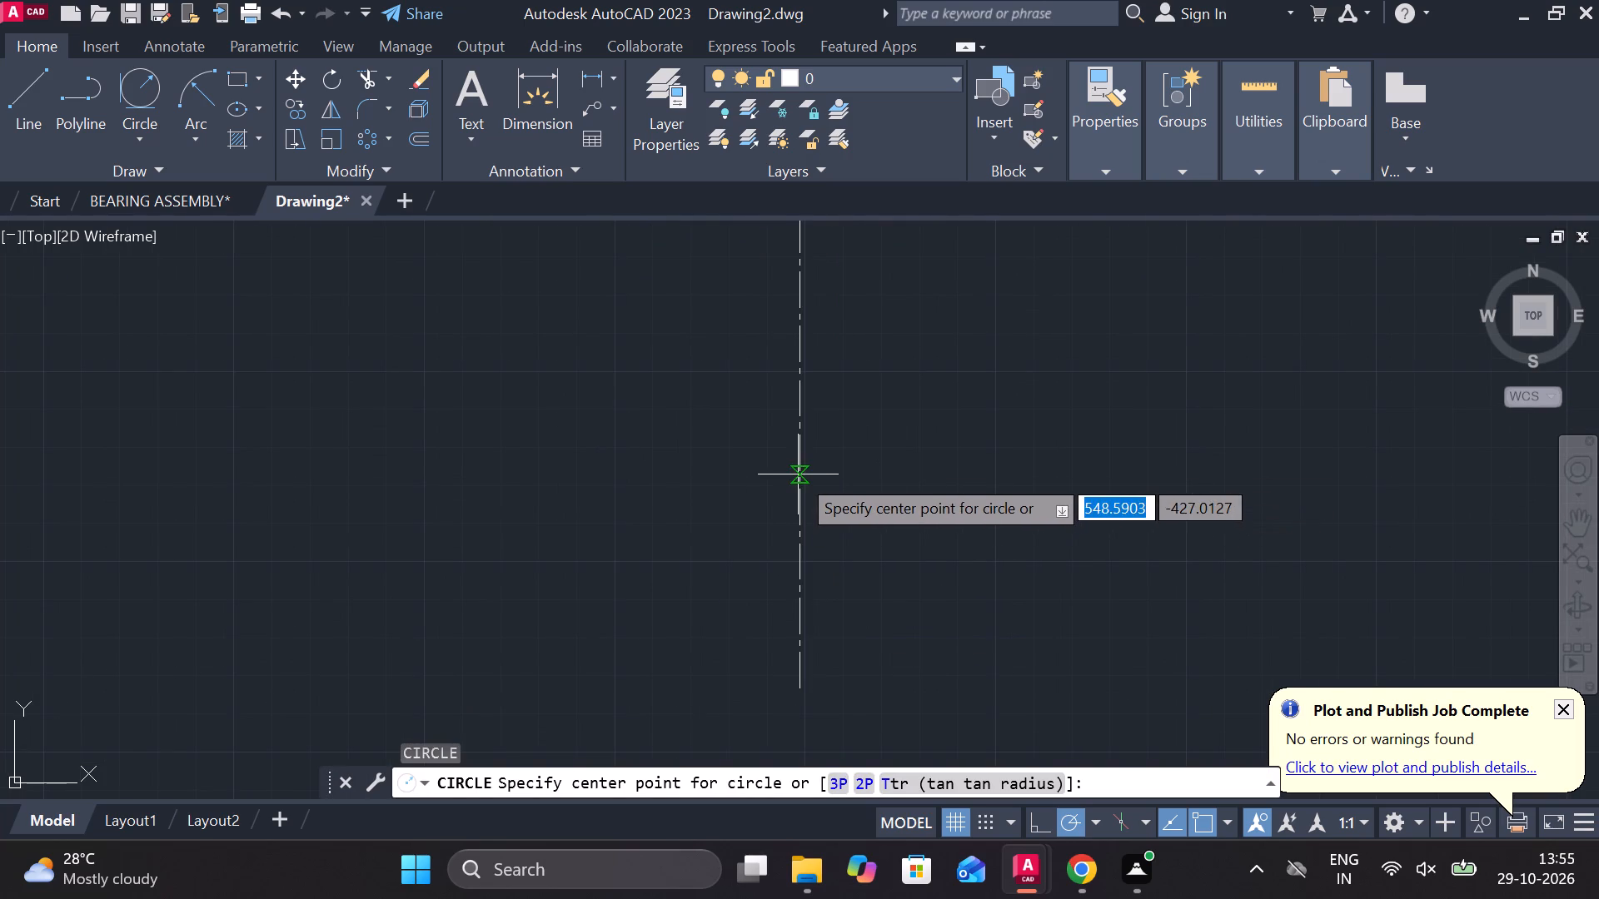
pyautogui.click(798, 474)
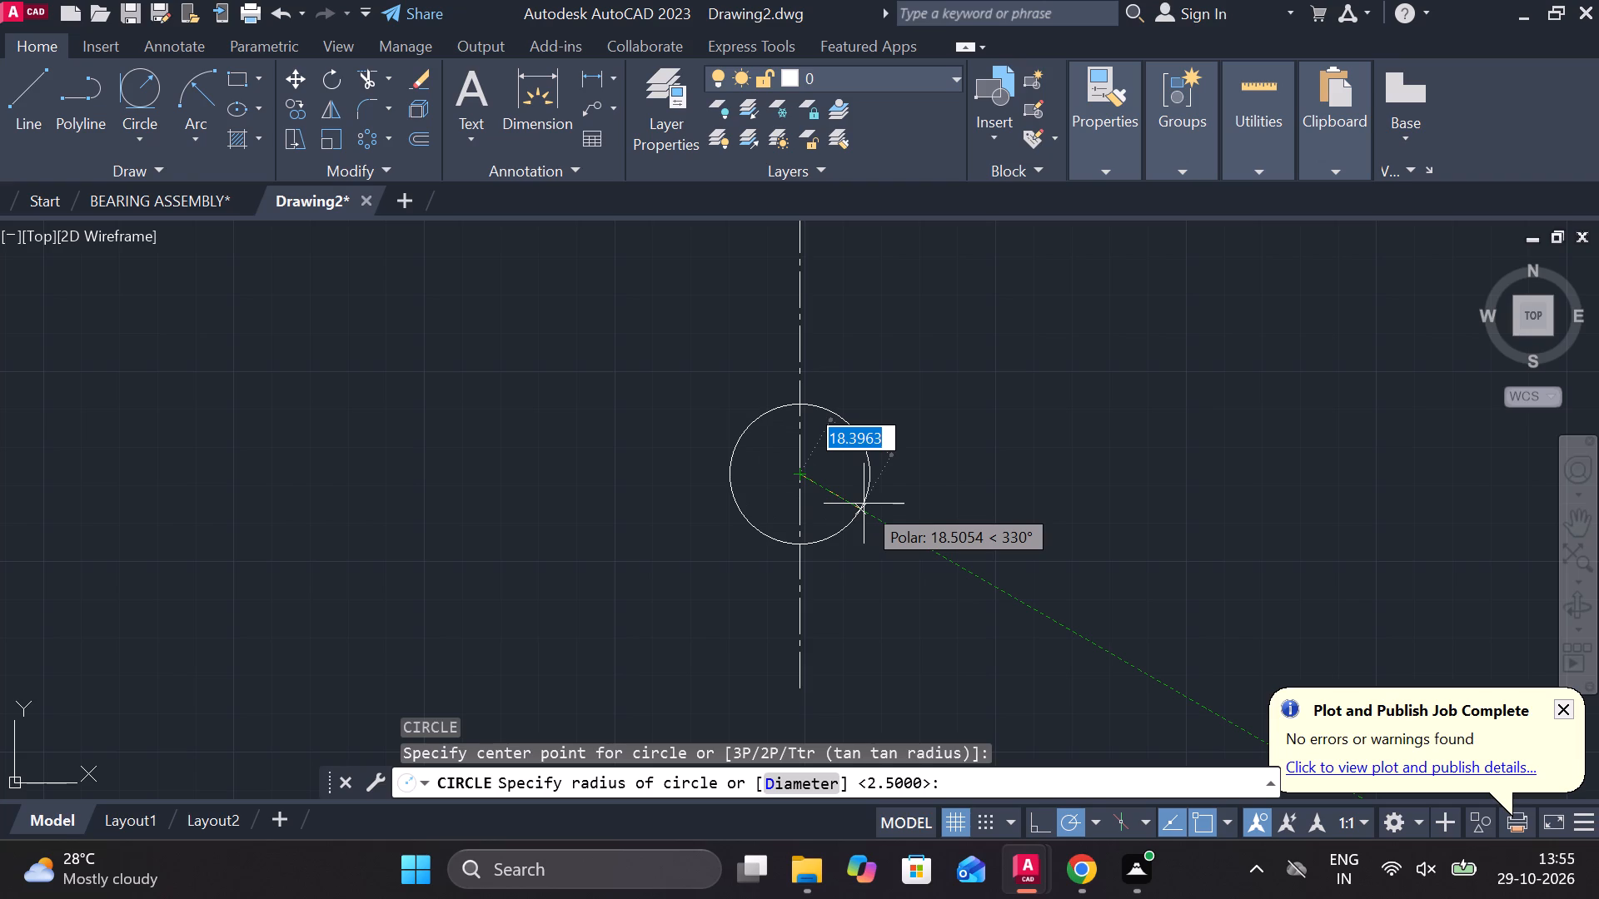
pyautogui.press('d')
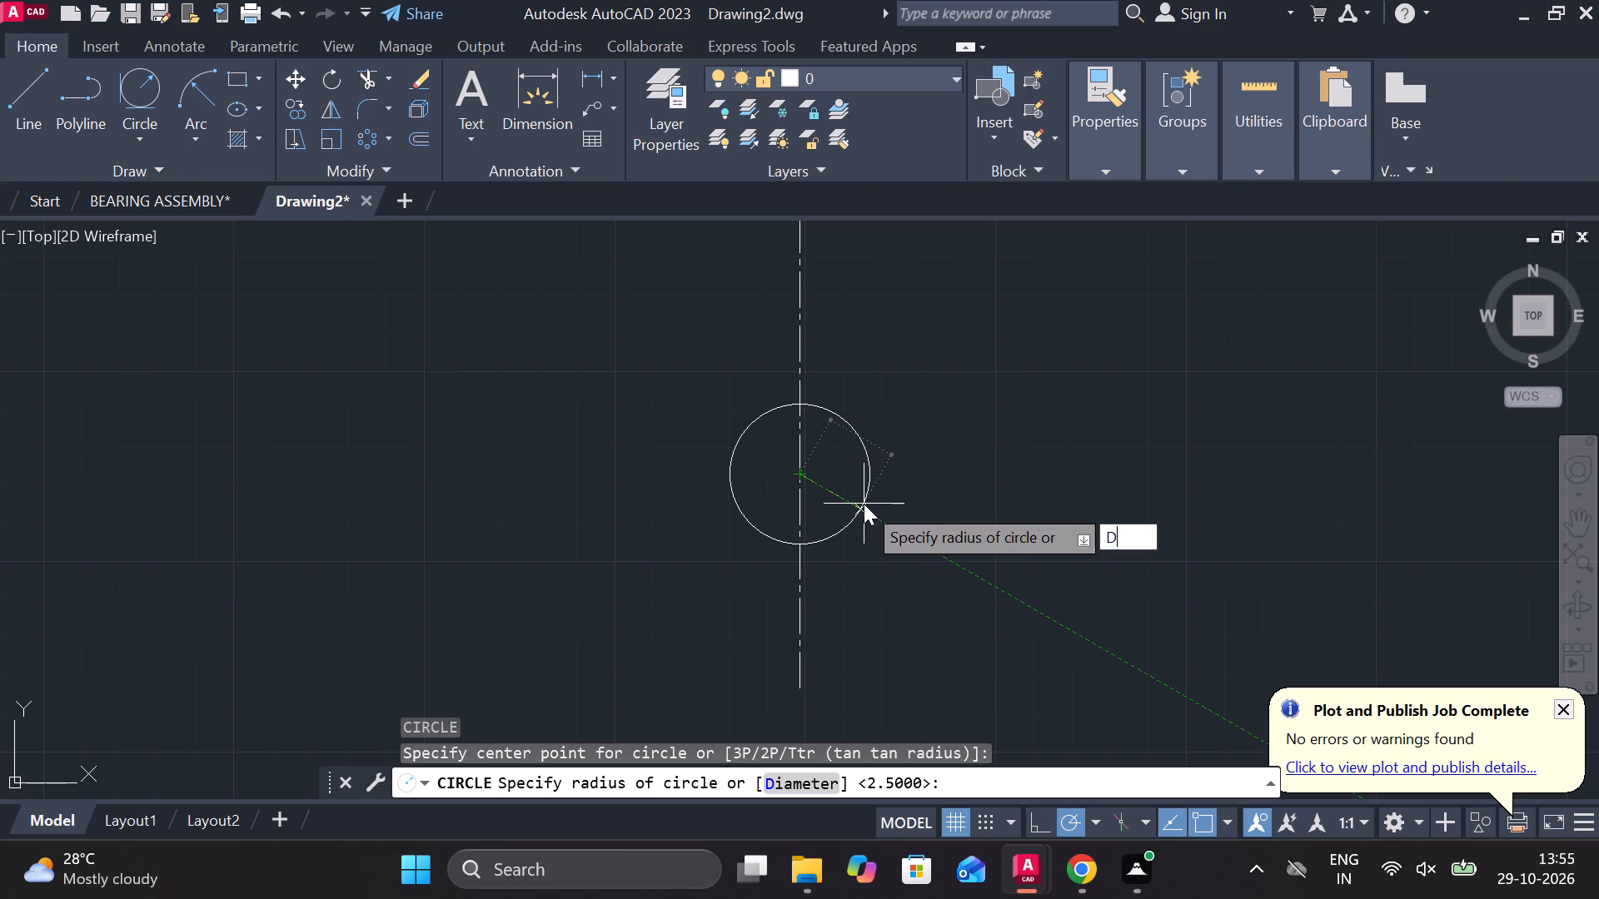
pyautogui.press('Return')
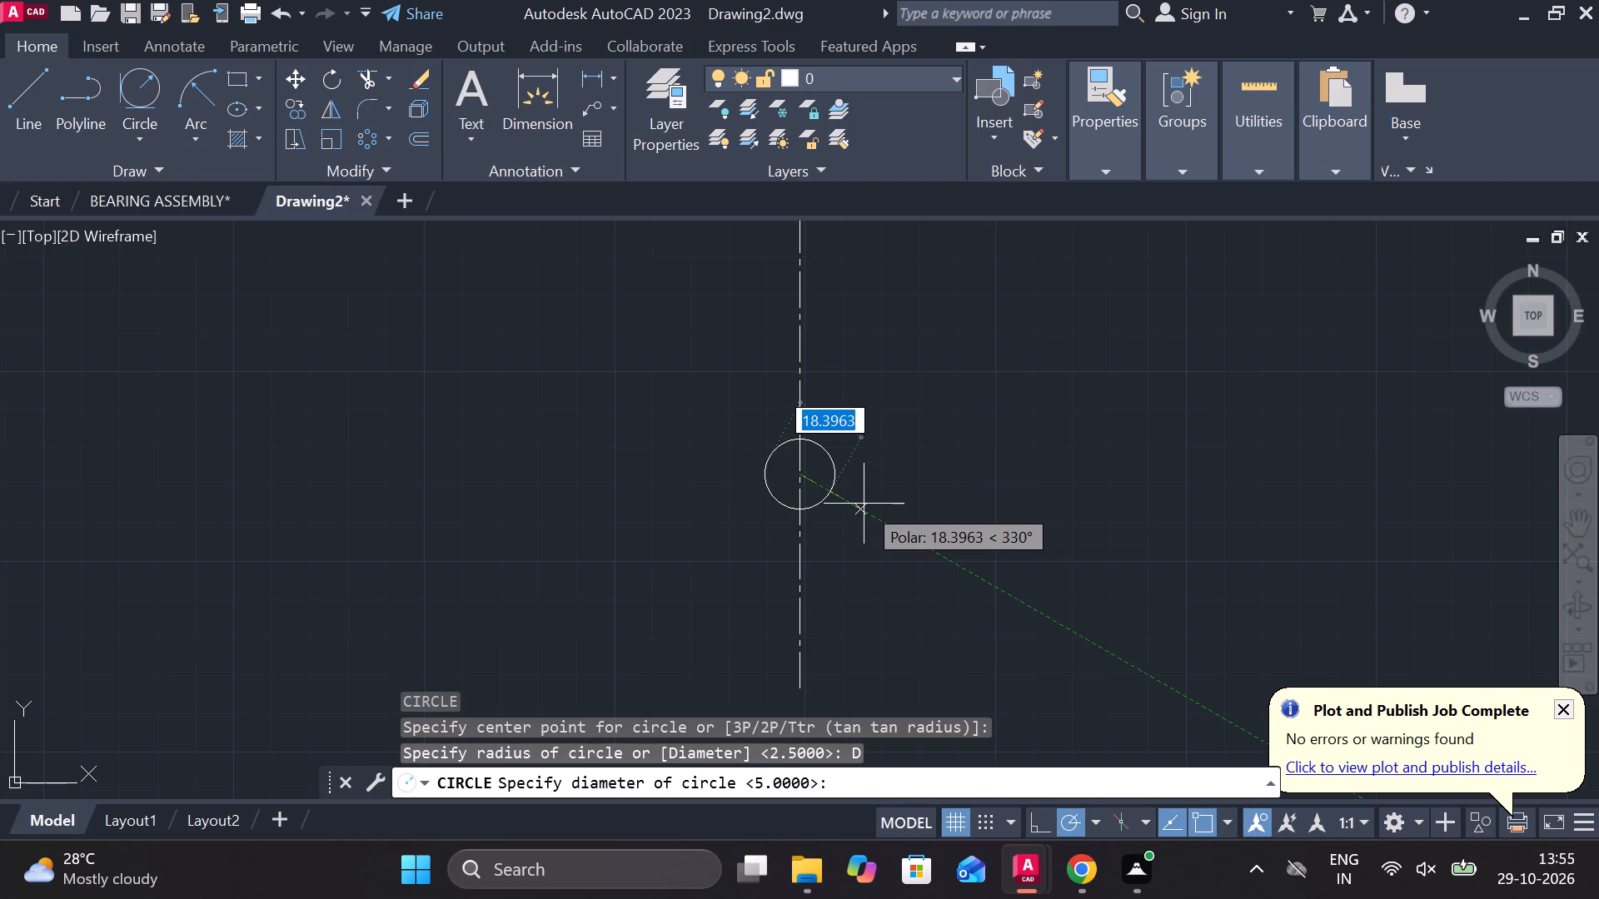
pyautogui.press('7')
pyautogui.press('4')
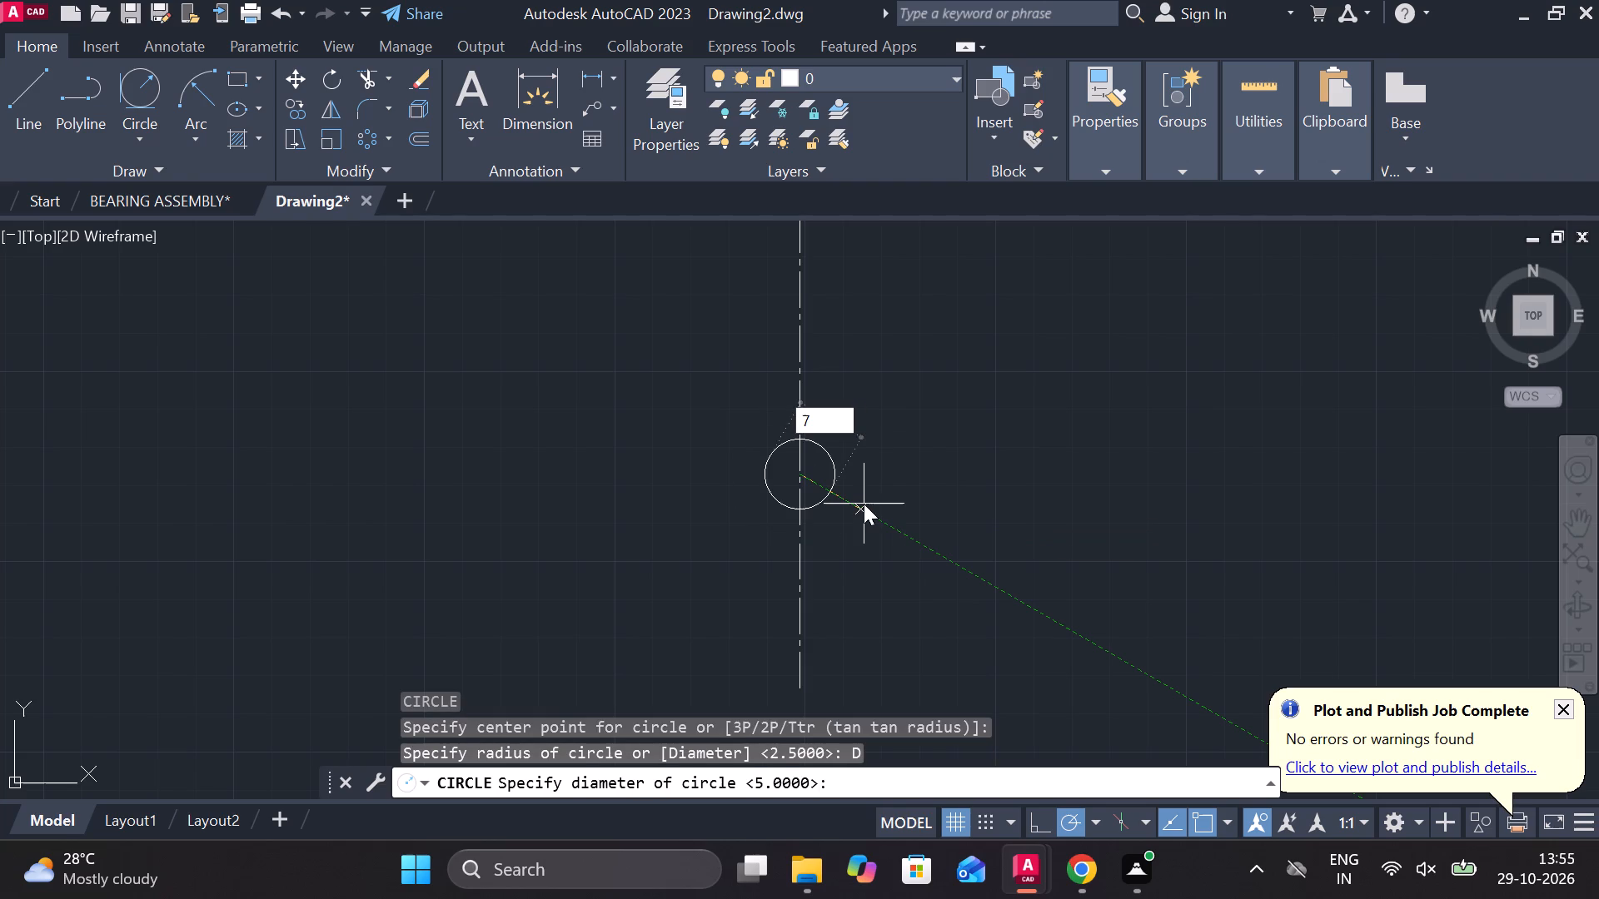
pyautogui.press('Return')
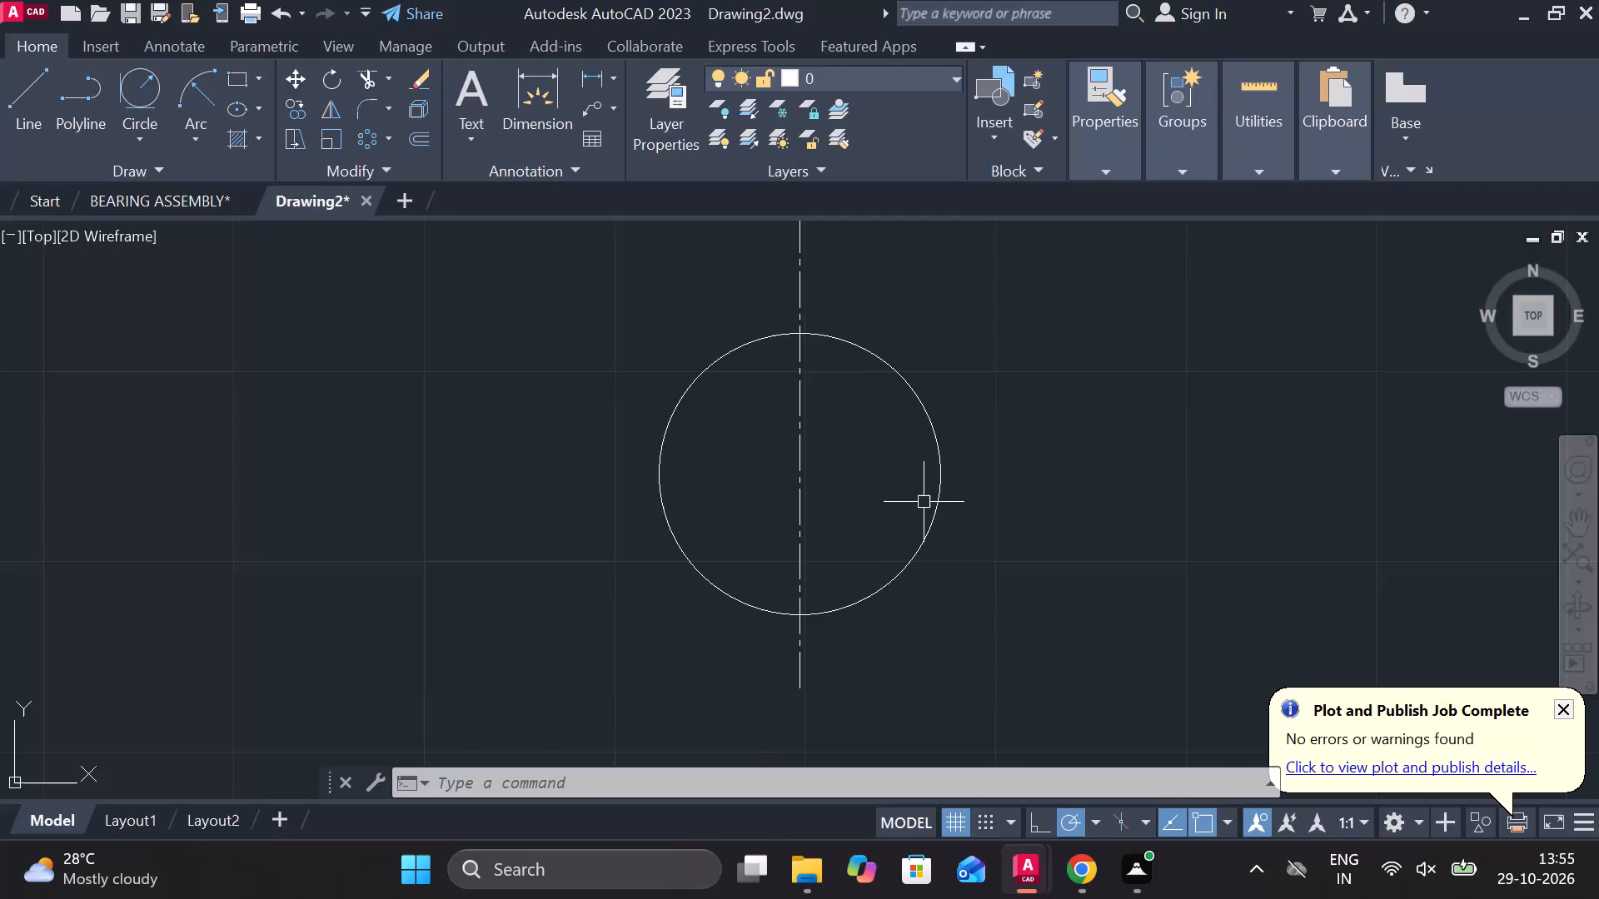
pyautogui.scroll(-1, 938, 464)
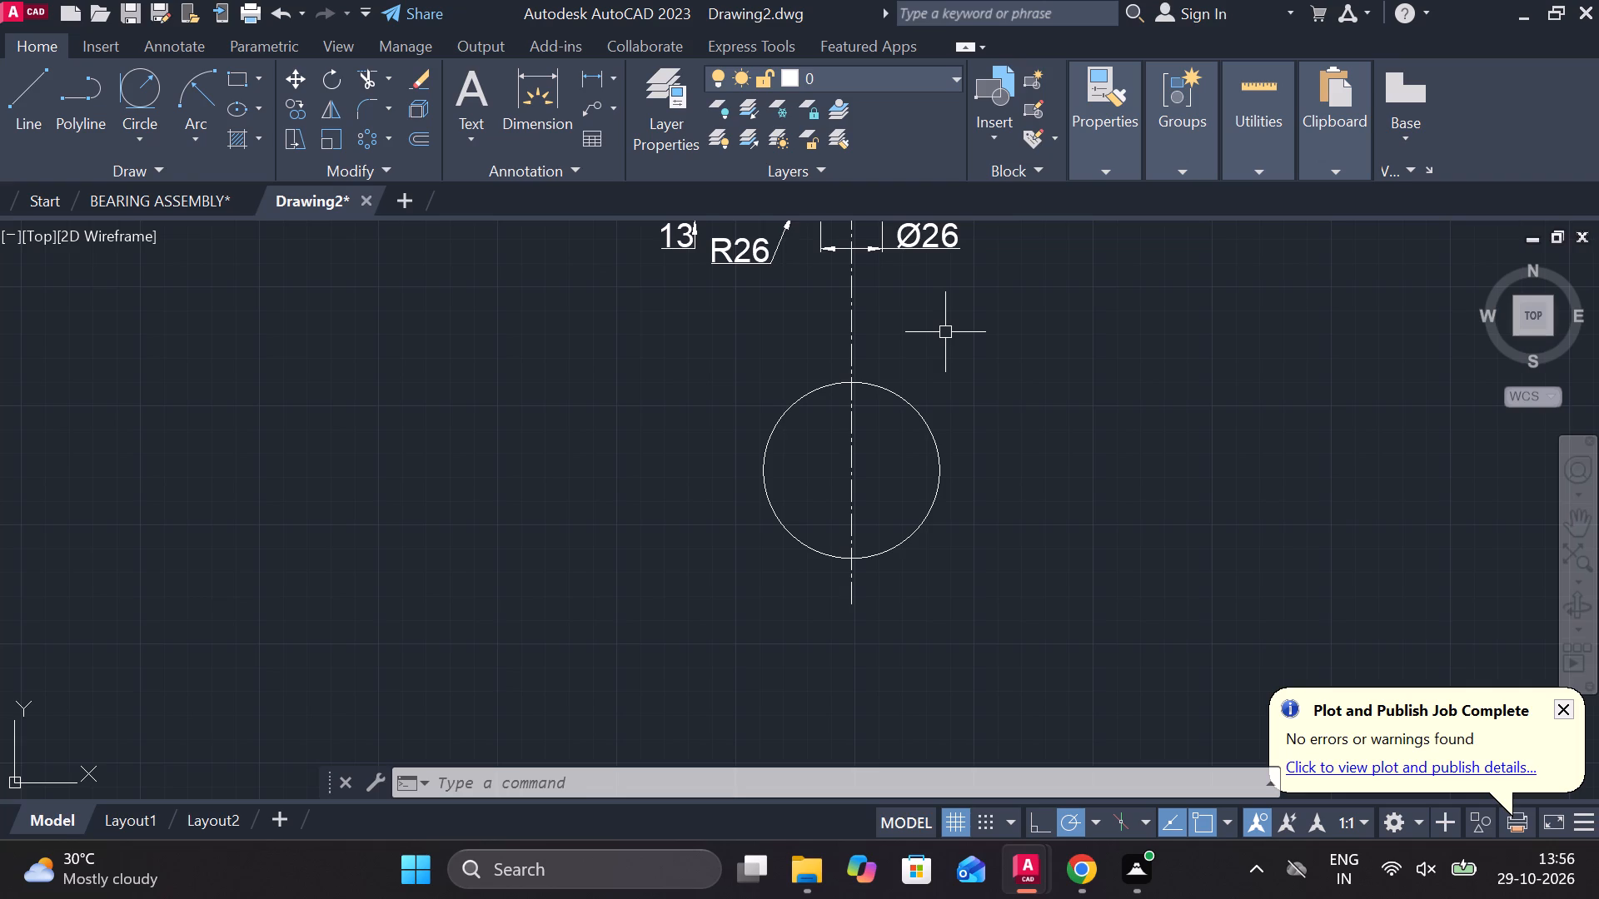
pyautogui.press('Escape')
pyautogui.press('Escape')
# Draw a horizontal line through the centre of the Ø74 circle, spanning its full width from edge to edge.
pyautogui.scroll(1, 994, 464)
pyautogui.moveTo(938, 498); pyautogui.dragTo(889, 510, button='middle')
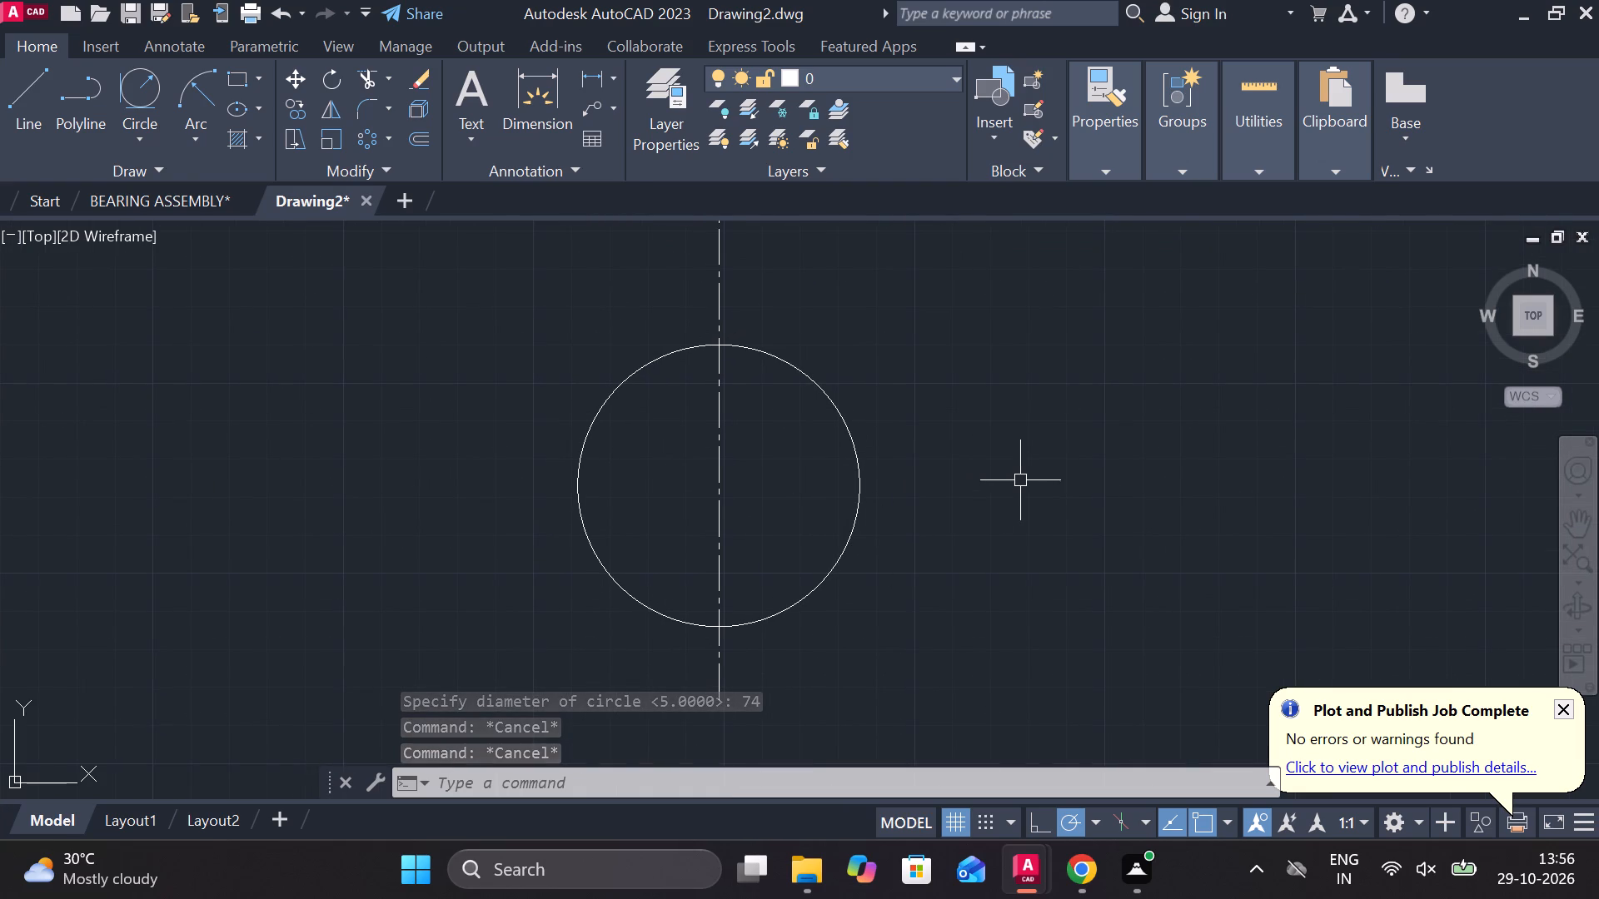
pyautogui.press('l')
pyautogui.press('Return')
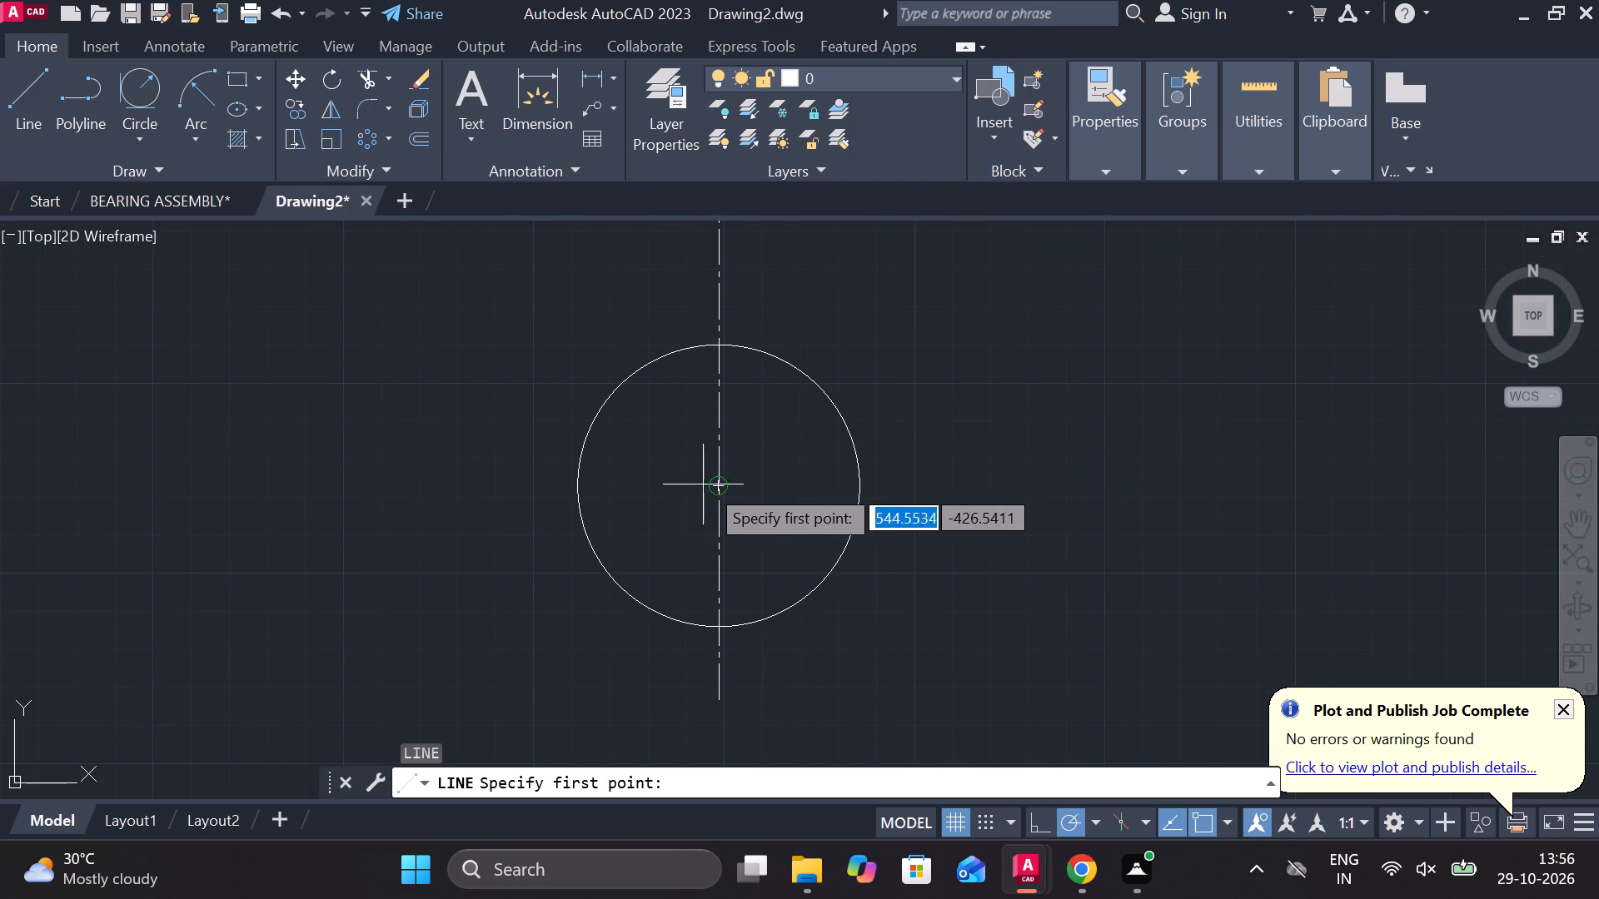
pyautogui.scroll(2, 717, 484)
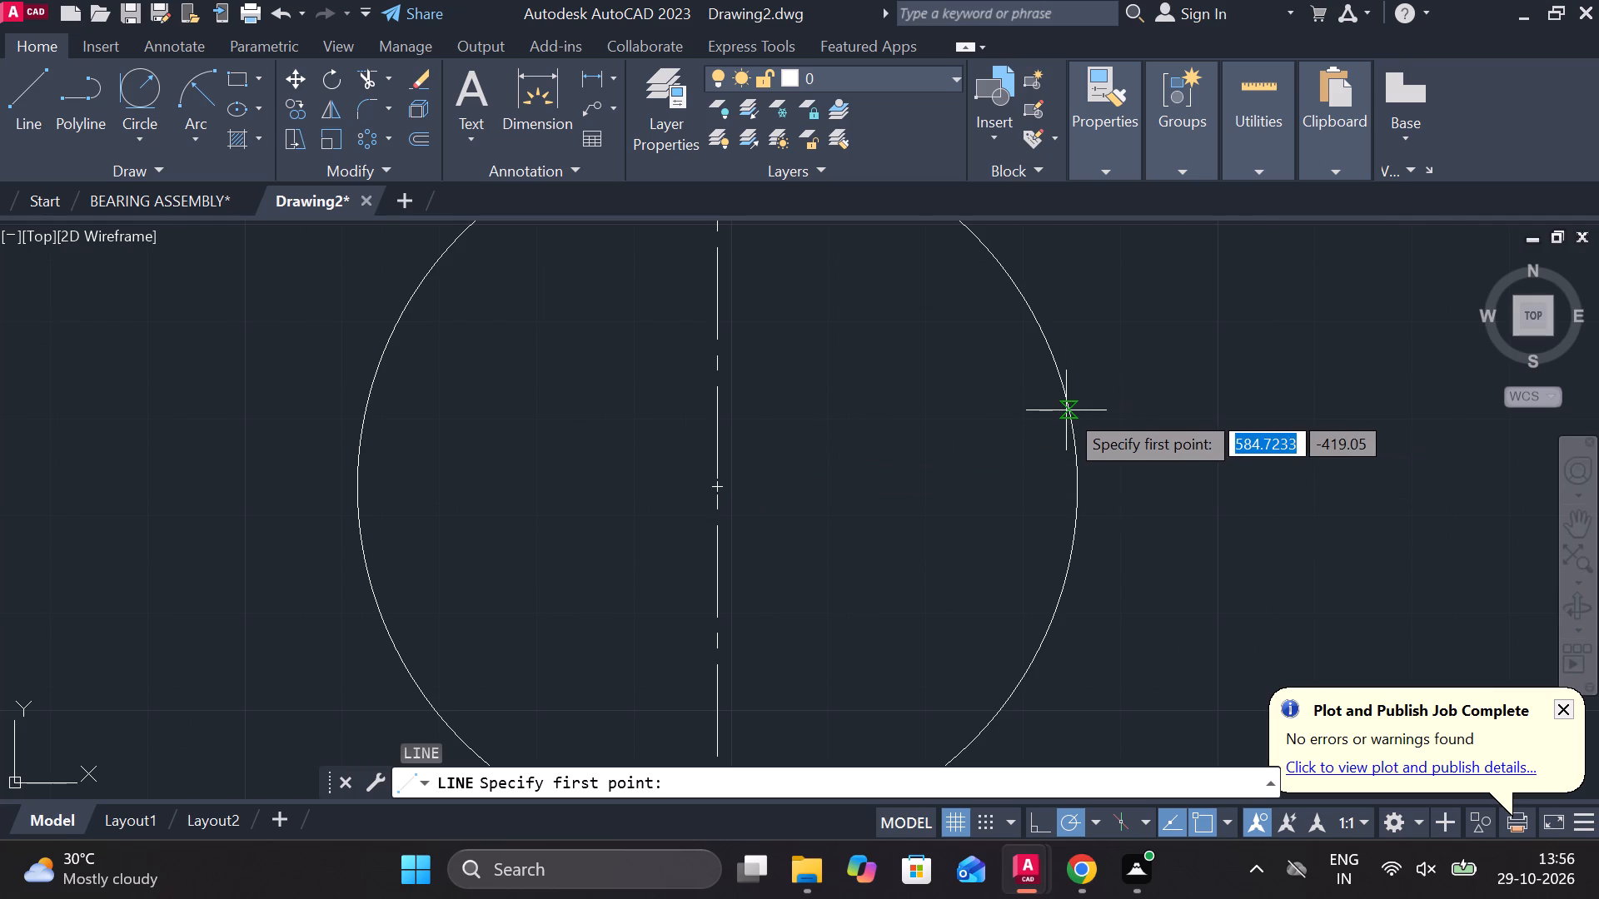
pyautogui.click(719, 485)
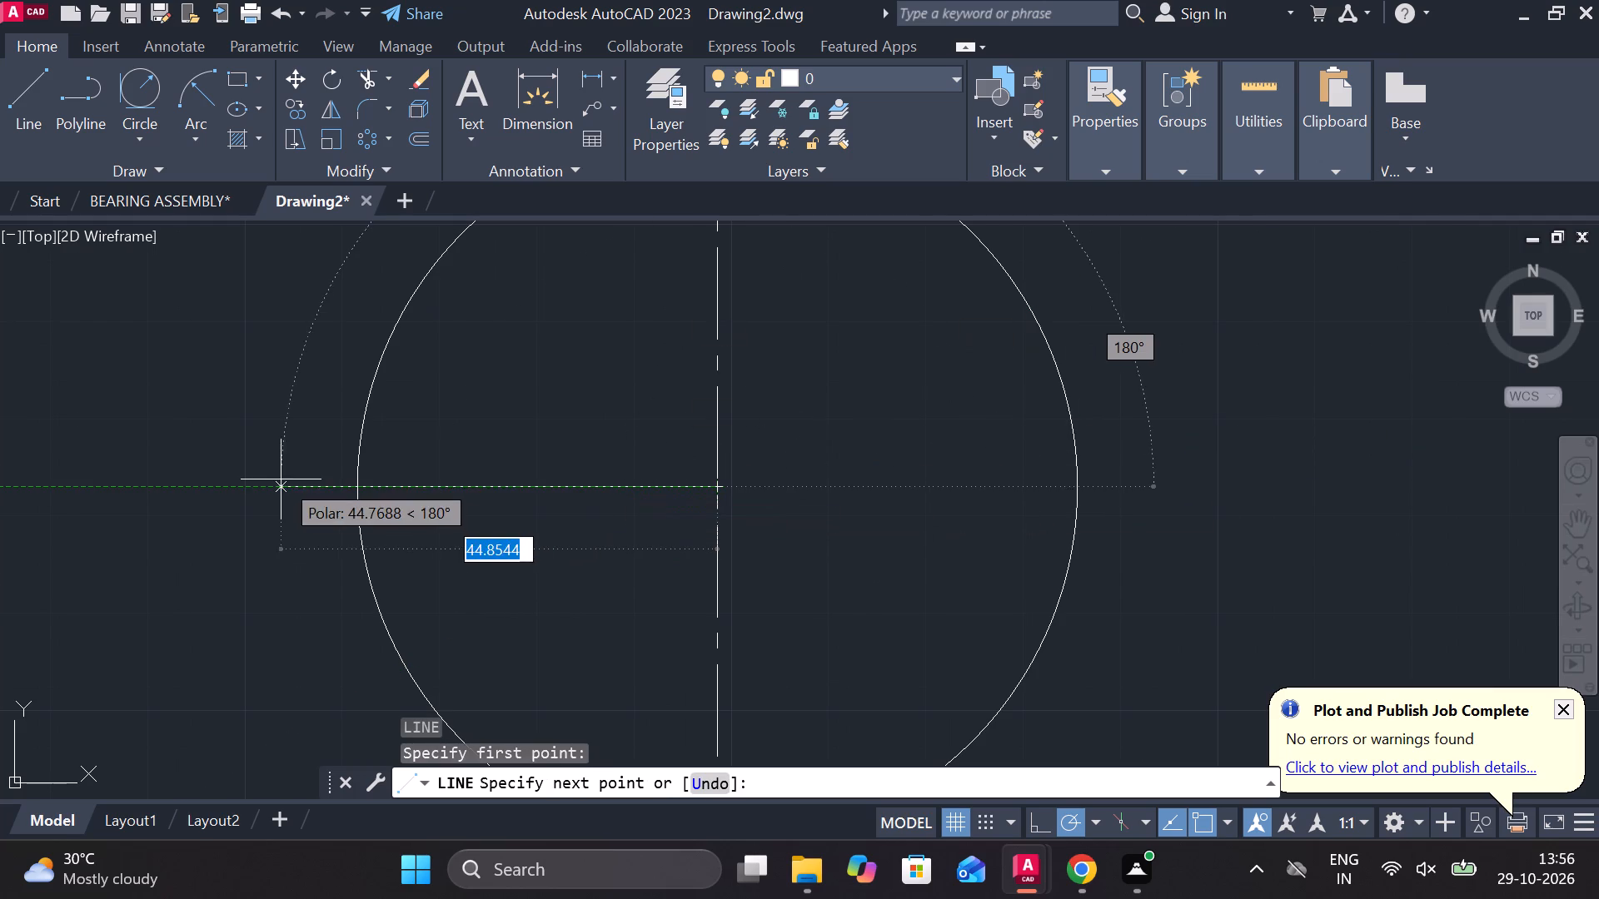
pyautogui.click(350, 484)
pyautogui.press('Escape')
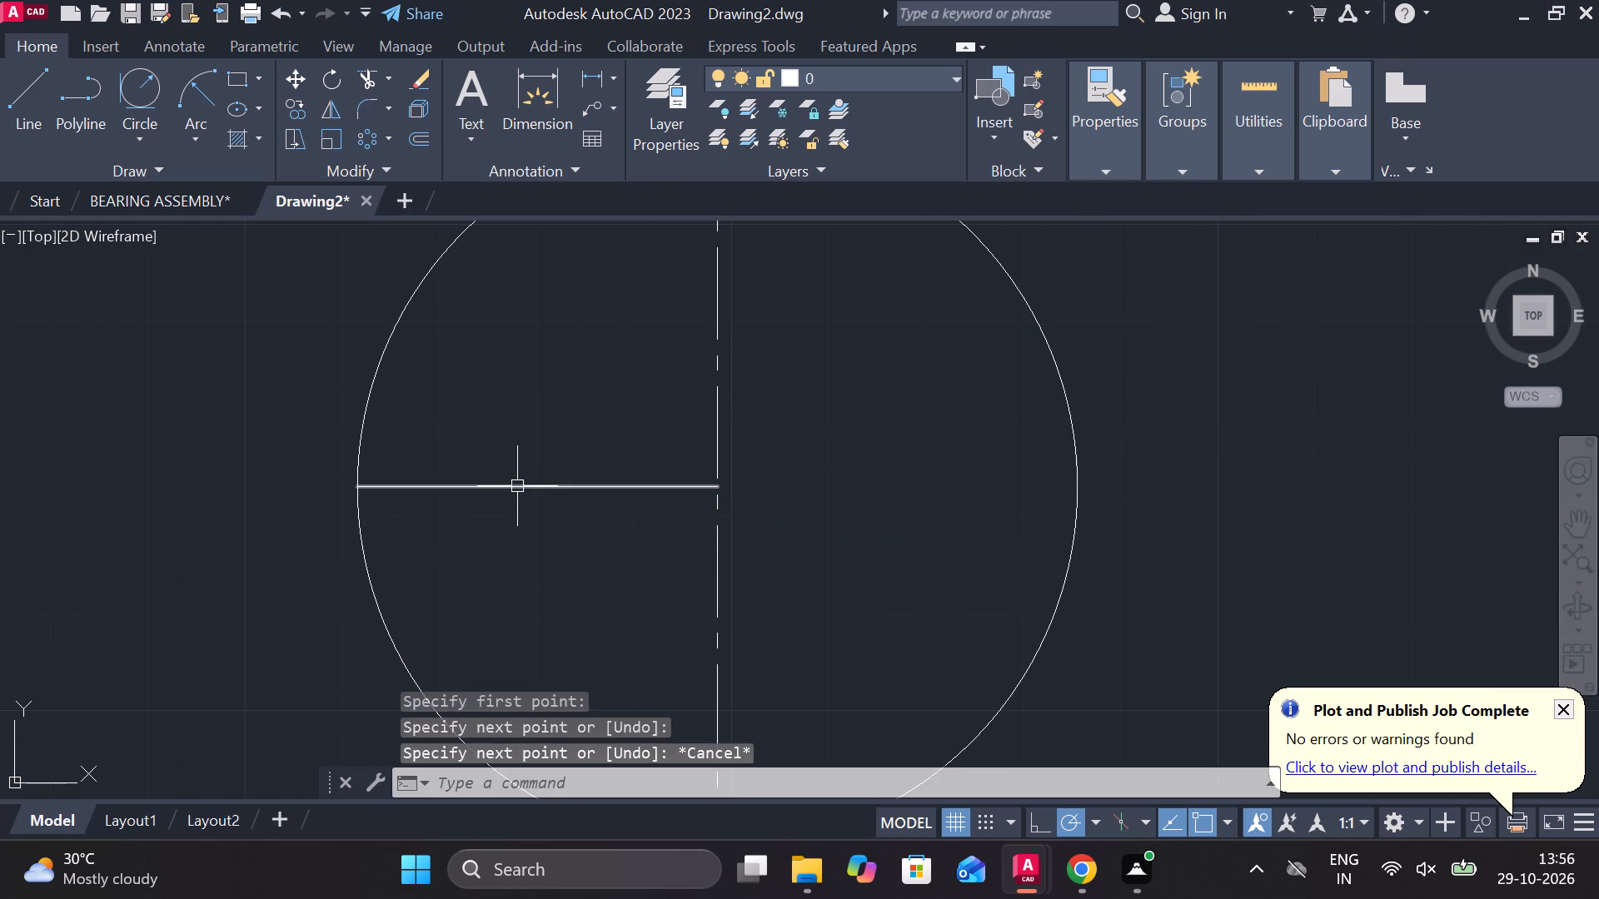
pyautogui.click(517, 486)
pyautogui.click(817, 550)
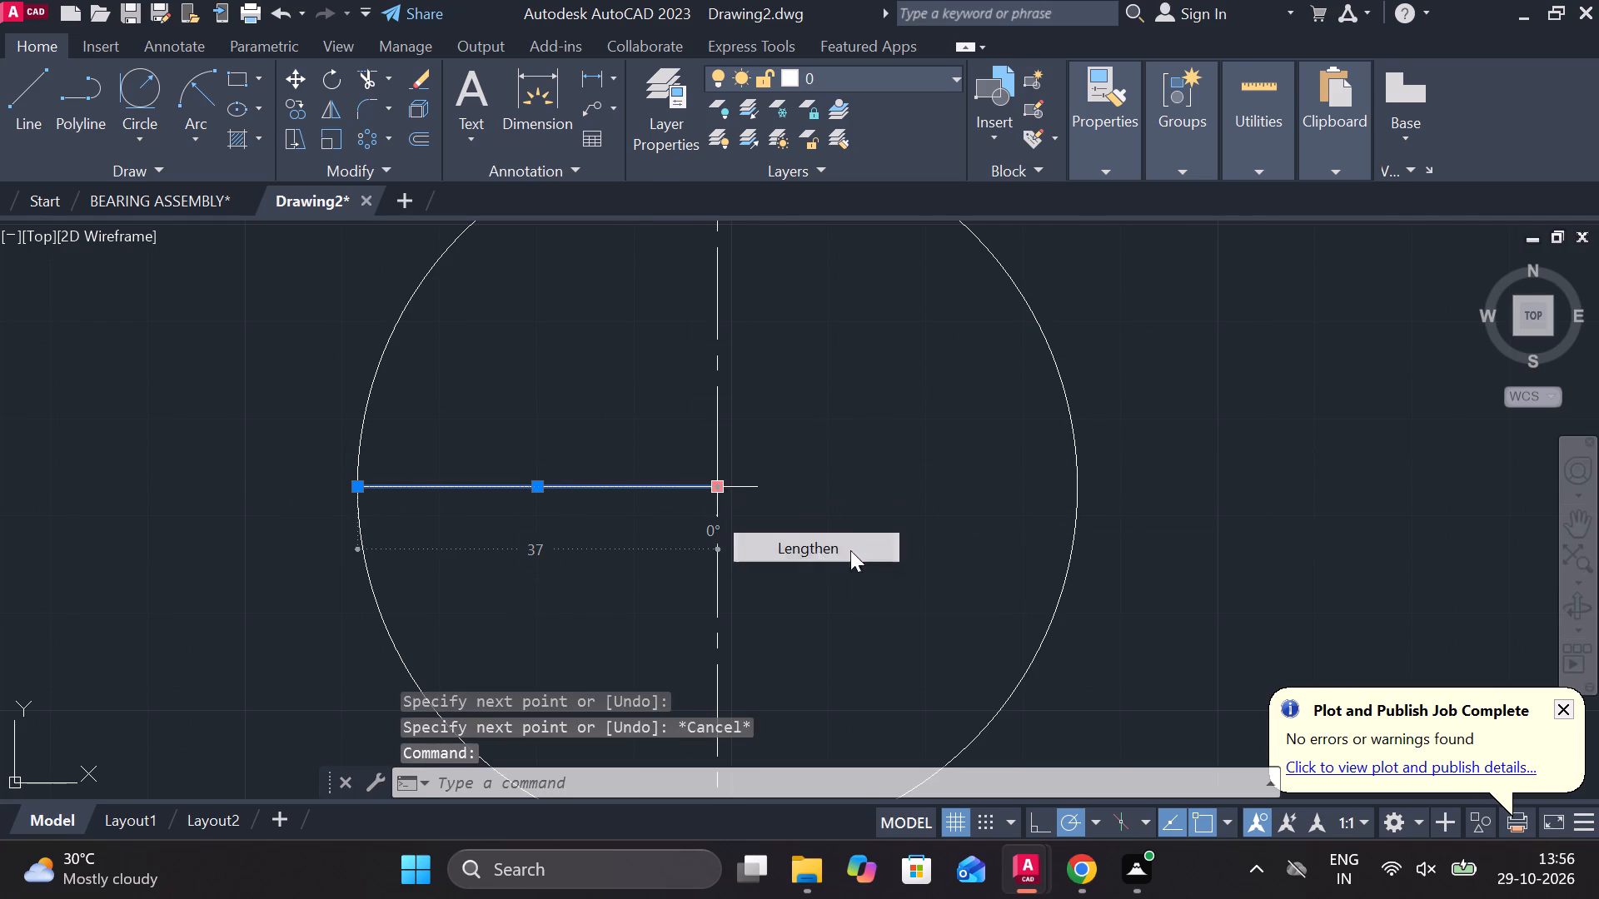
pyautogui.click(1084, 494)
pyautogui.press('Escape')
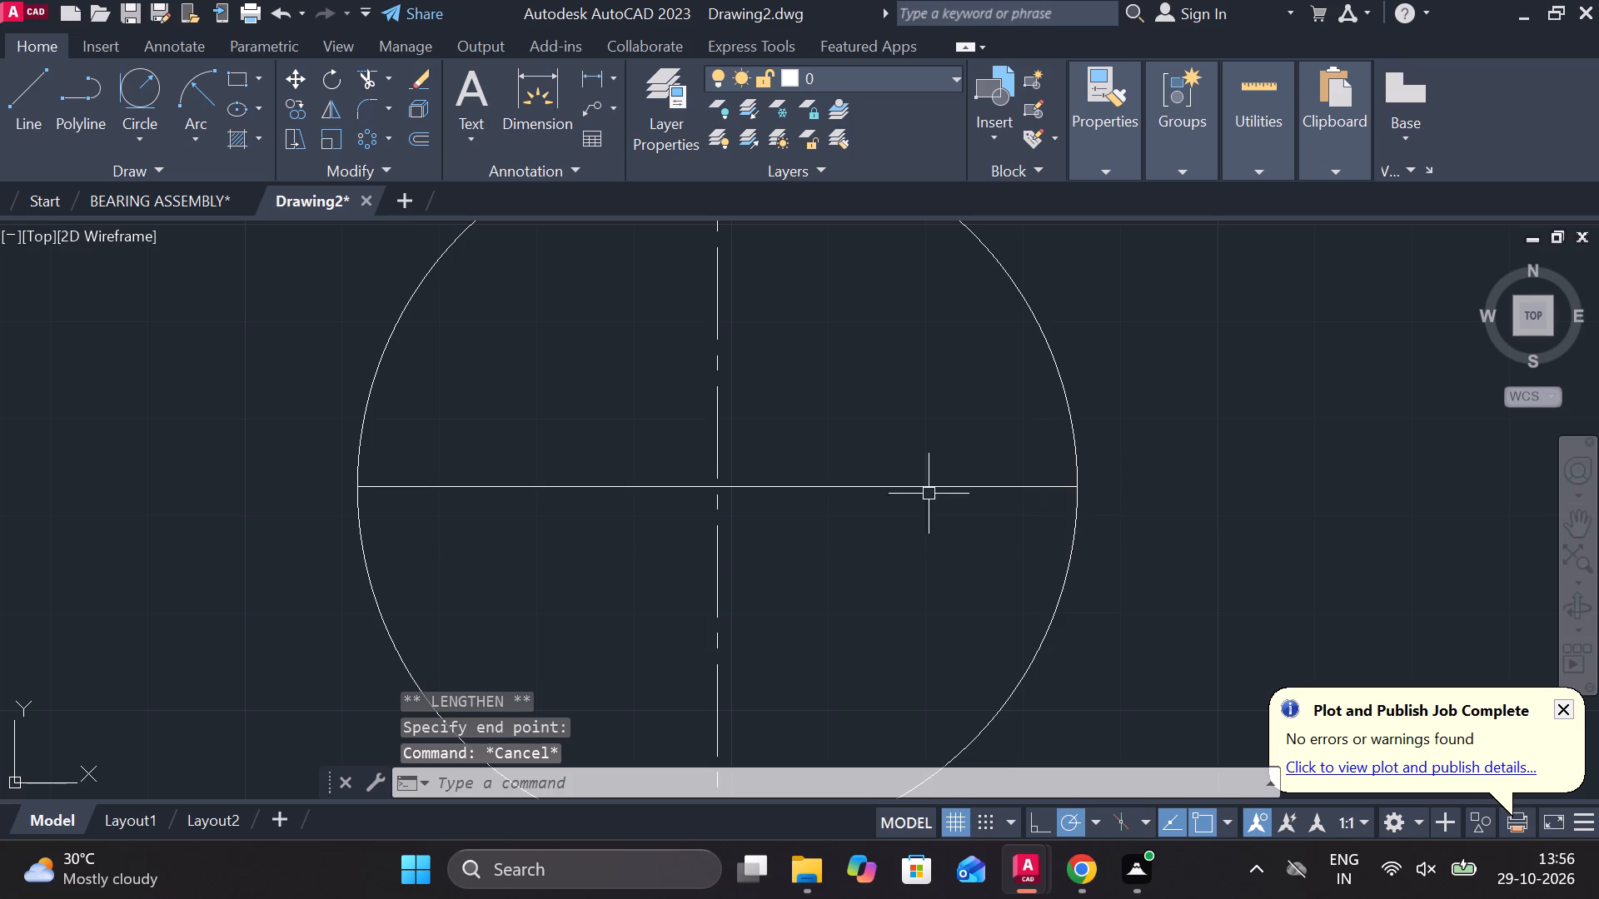
# Offset the circle's horizontal centre line by 6 both above and below.
pyautogui.click(907, 489)
pyautogui.press('o')
pyautogui.press('Return')
pyautogui.press('Return')
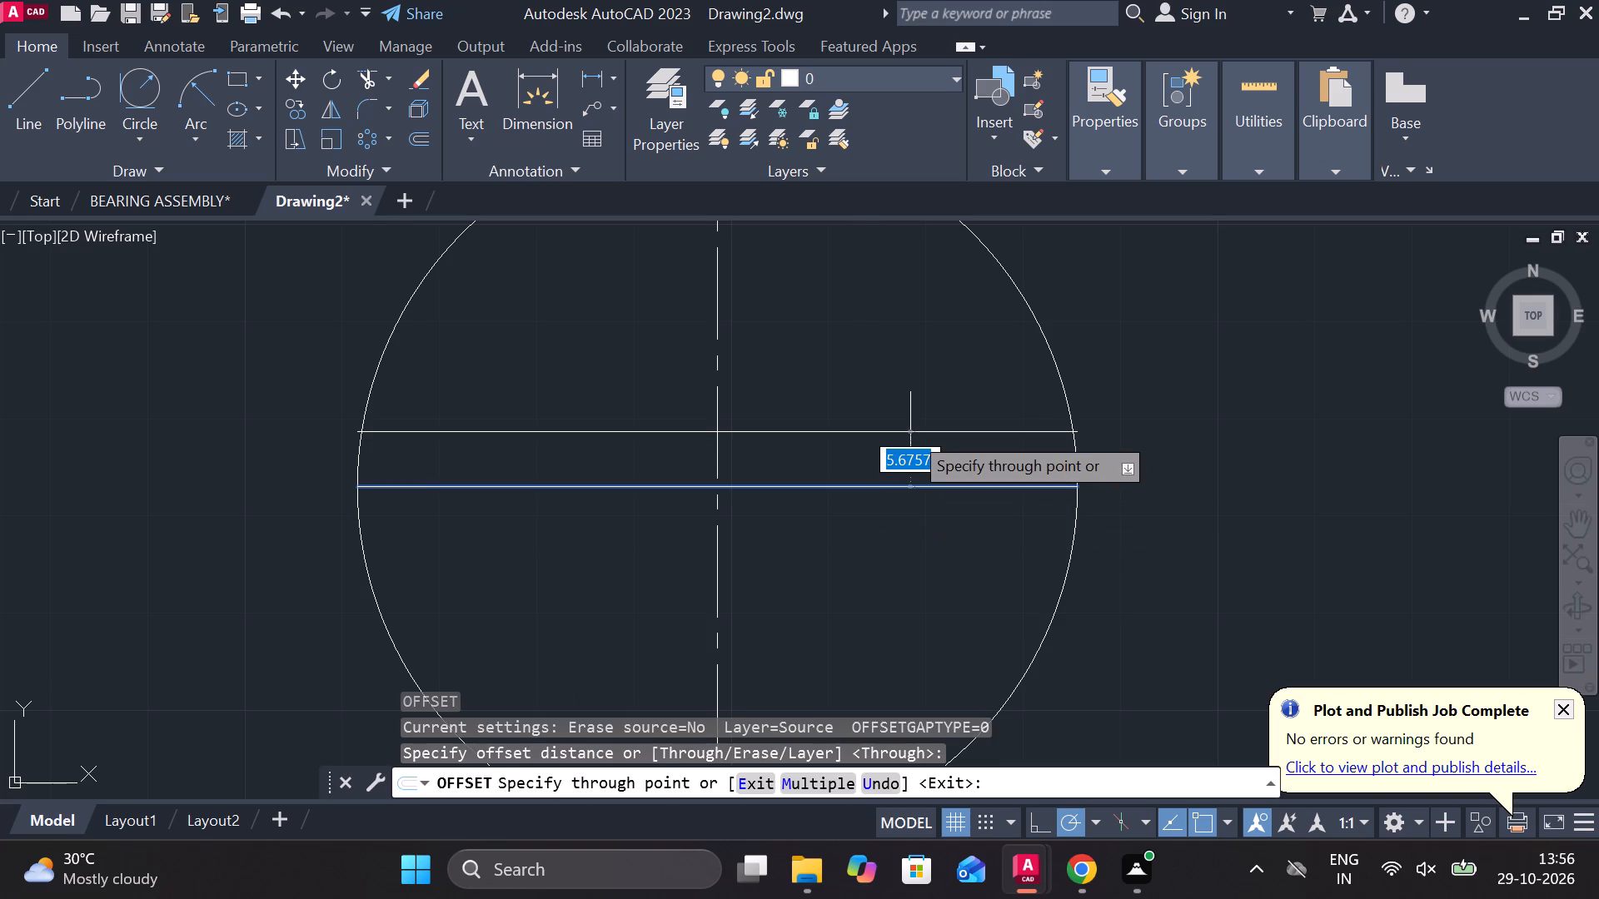
pyautogui.press('6')
pyautogui.press('Return')
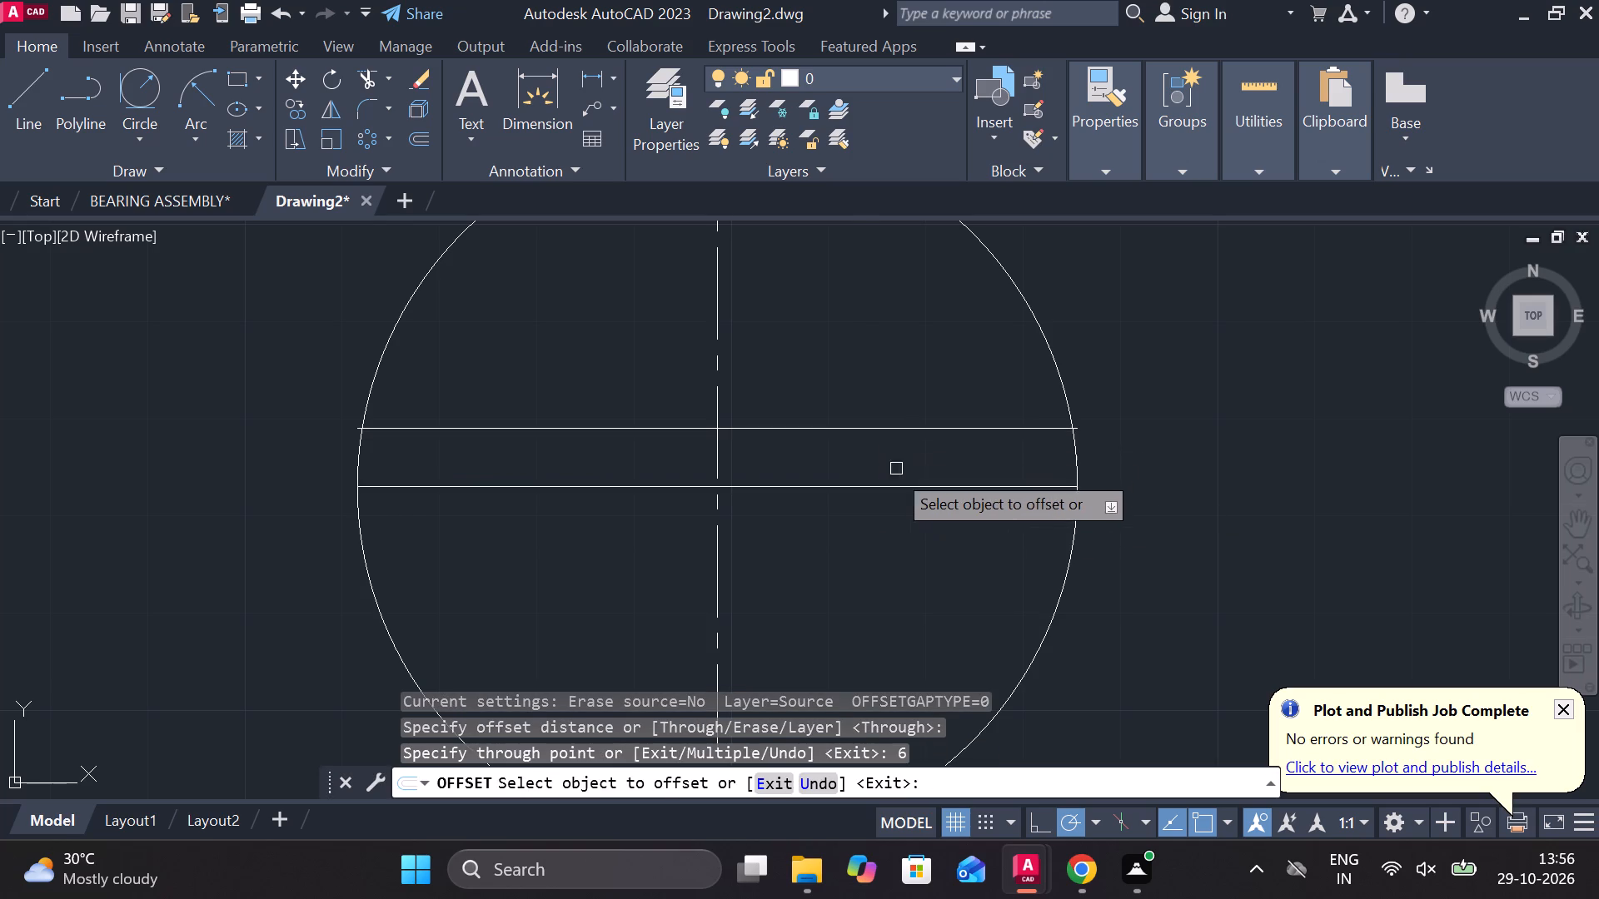
pyautogui.click(869, 488)
pyautogui.press('6')
pyautogui.press('Return')
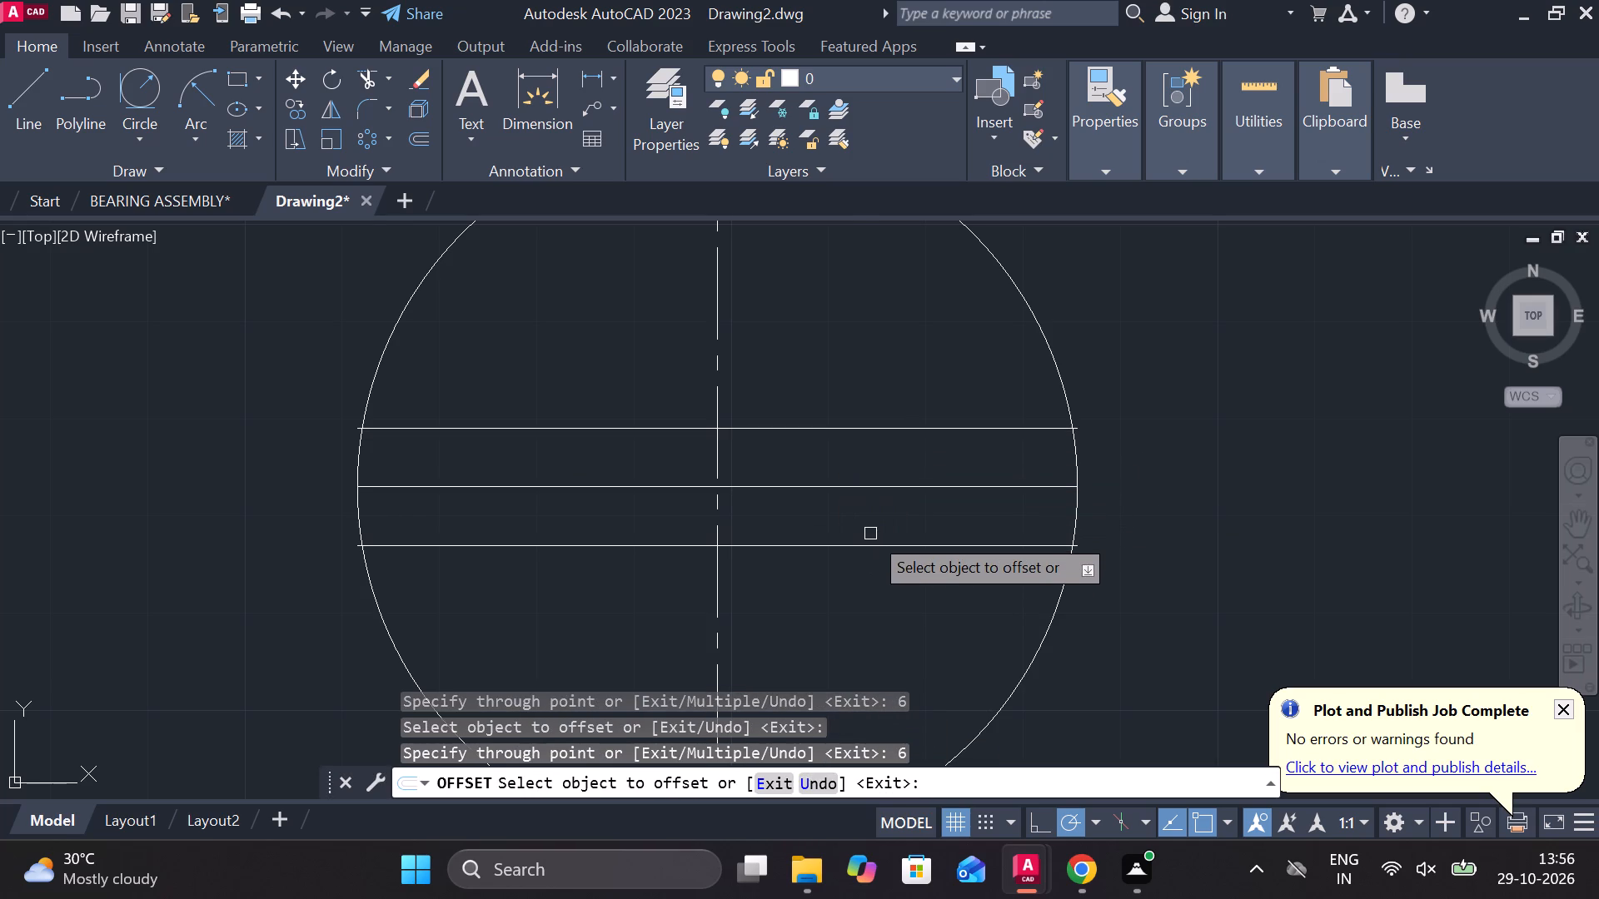
pyautogui.press('Escape')
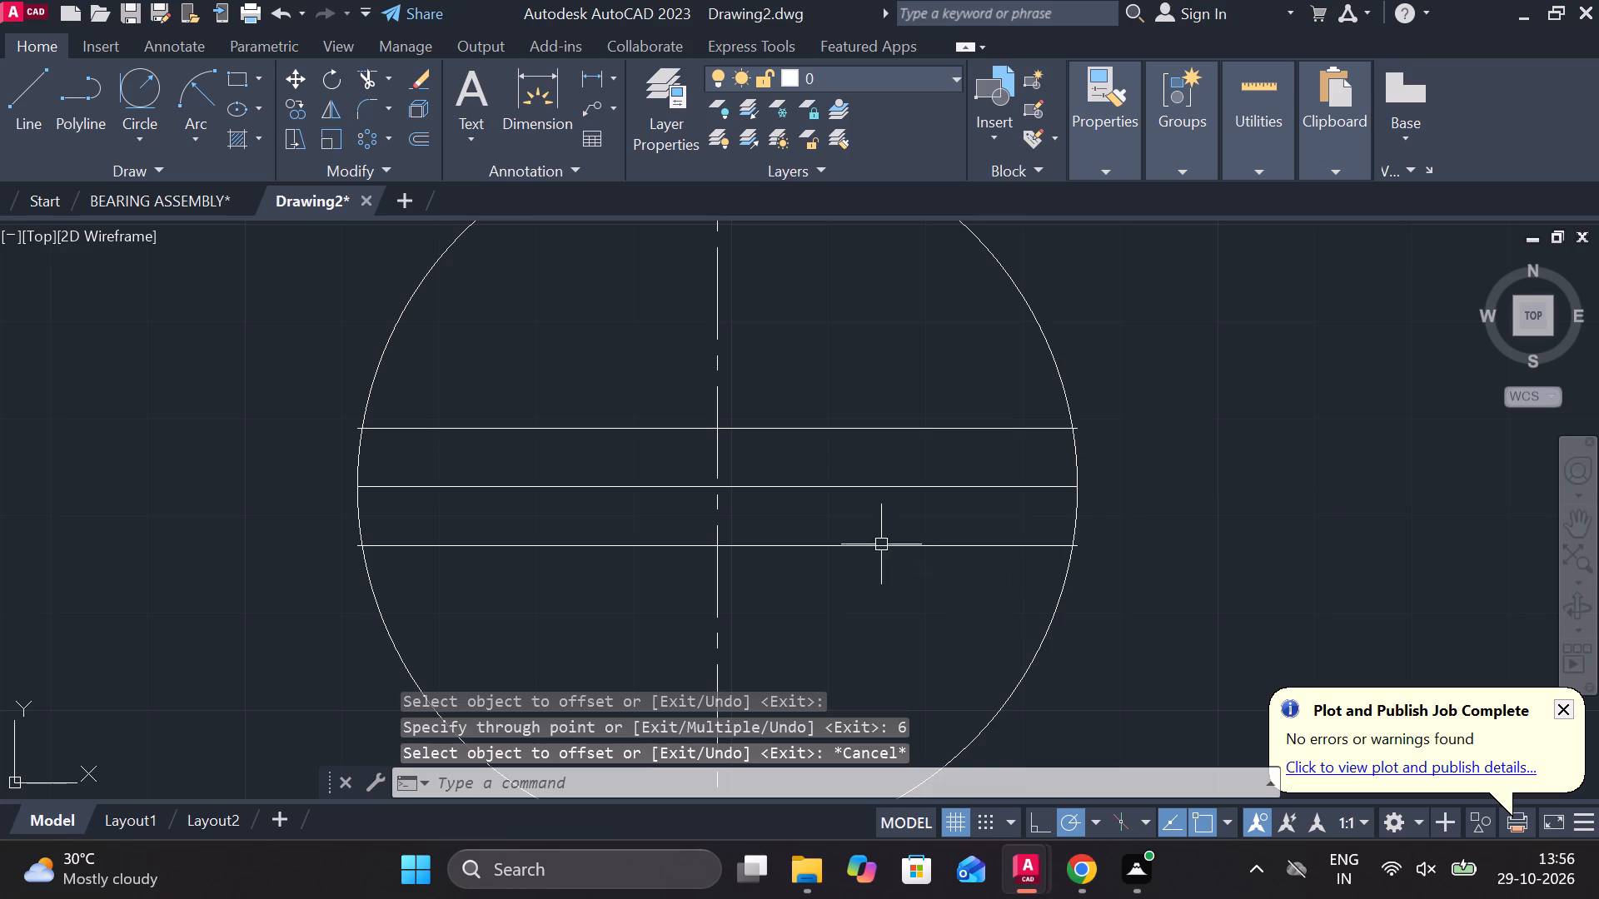
# Trim the ends of both offset lines that stick out beyond the Ø74 circle on either side.
pyautogui.scroll(2, 394, 379)
pyautogui.moveTo(346, 432); pyautogui.dragTo(621, 408, button='middle')
pyautogui.scroll(2, 506, 515)
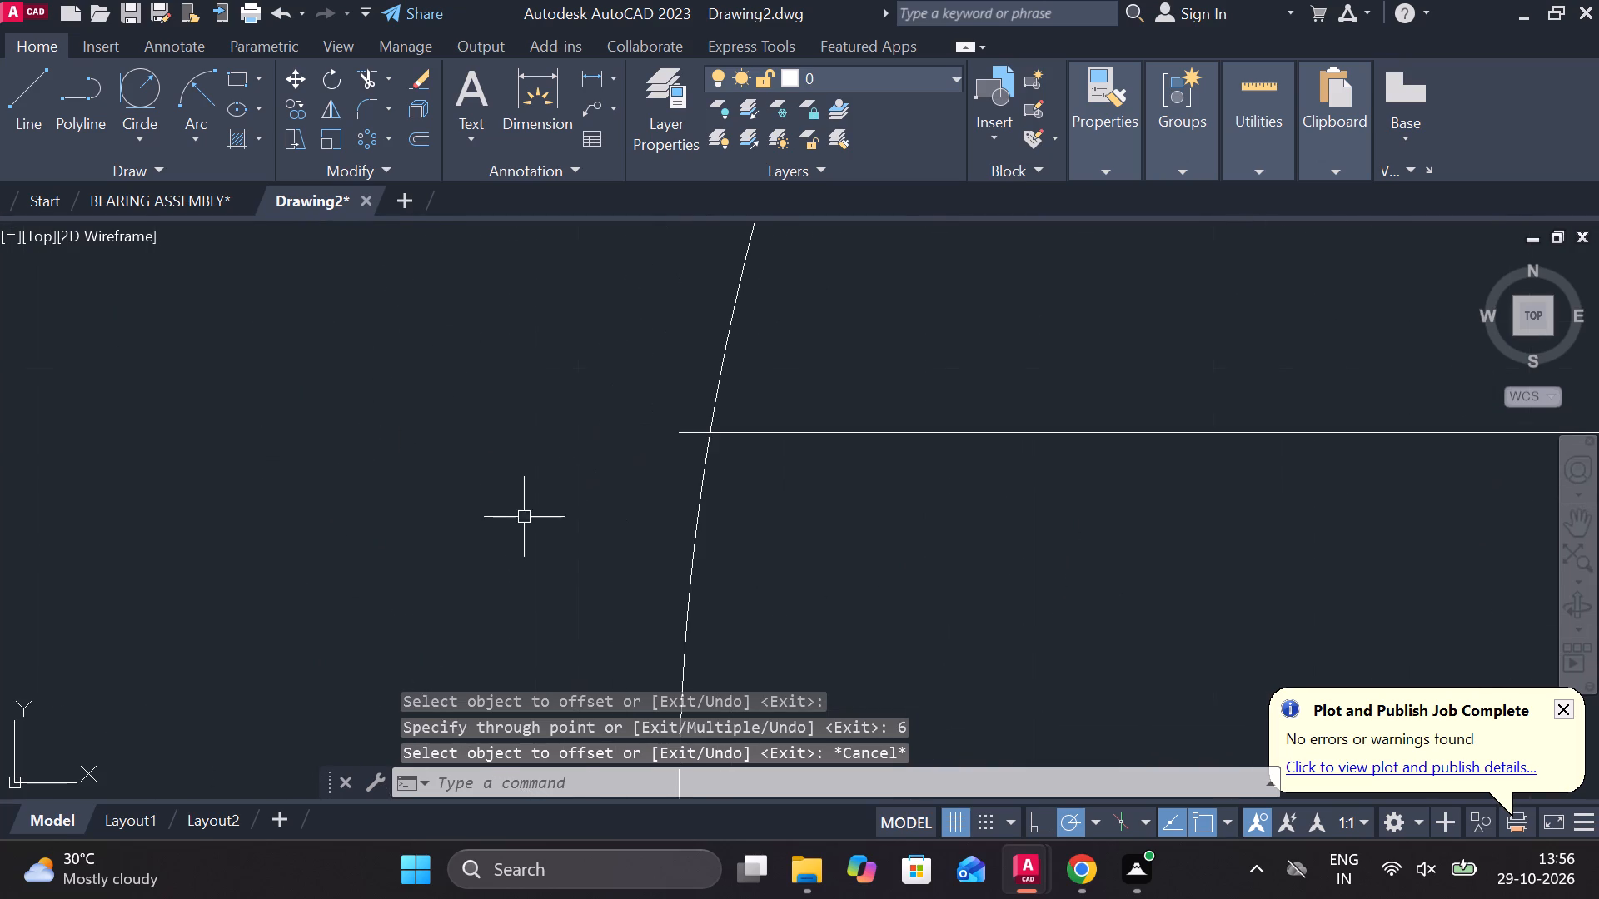
pyautogui.write('TR')
pyautogui.press('space')
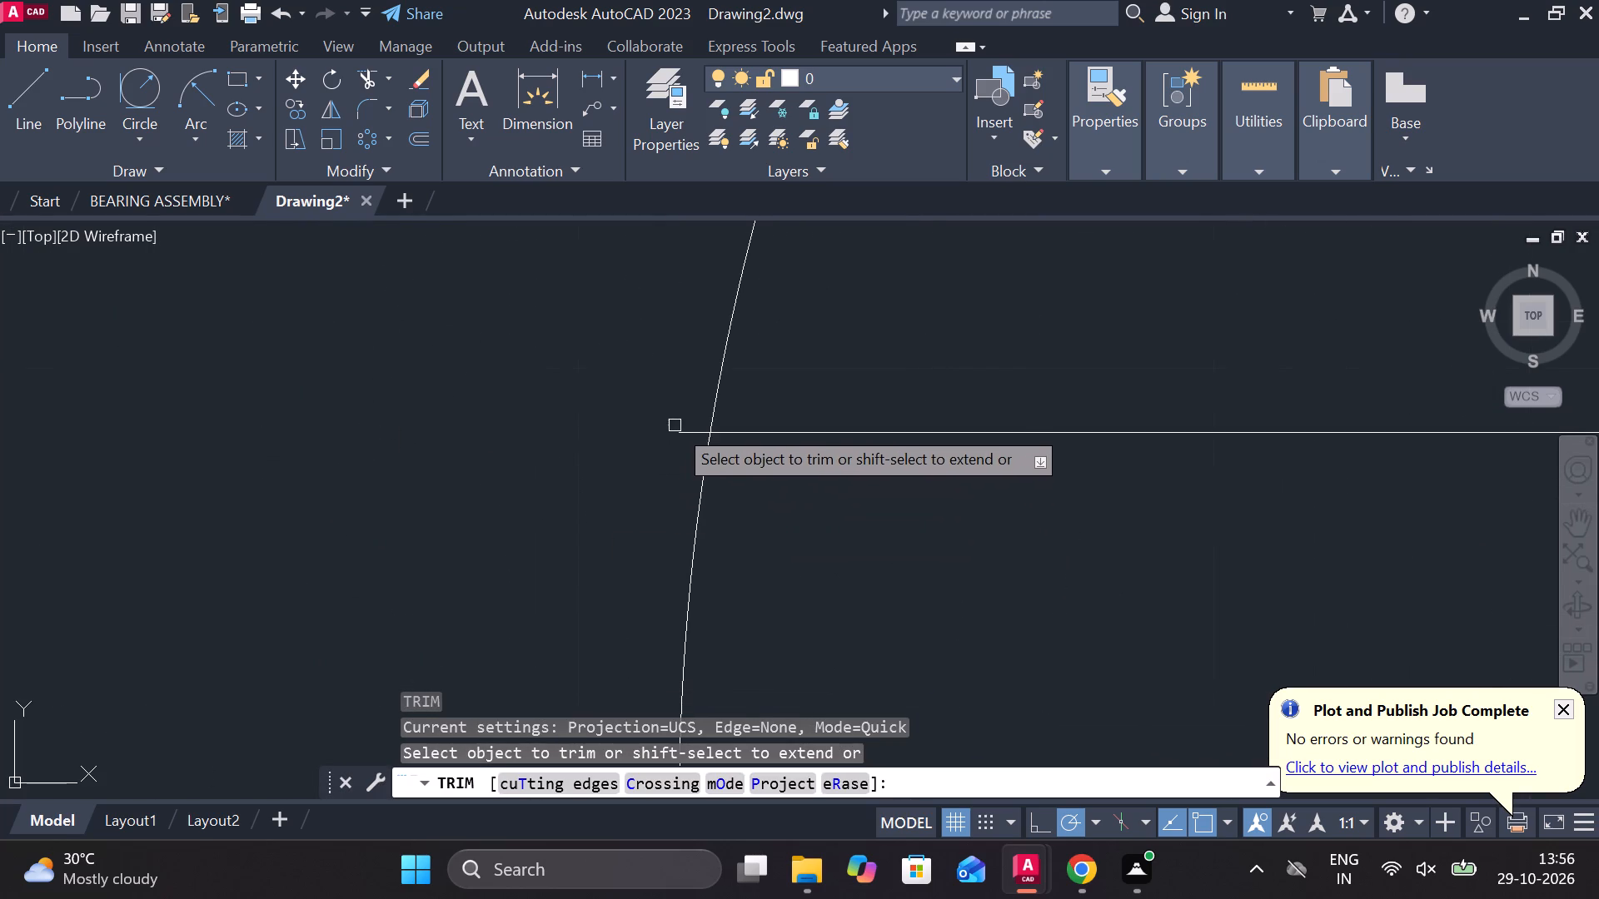
pyautogui.doubleClick(680, 432)
pyautogui.scroll(-3, 680, 432)
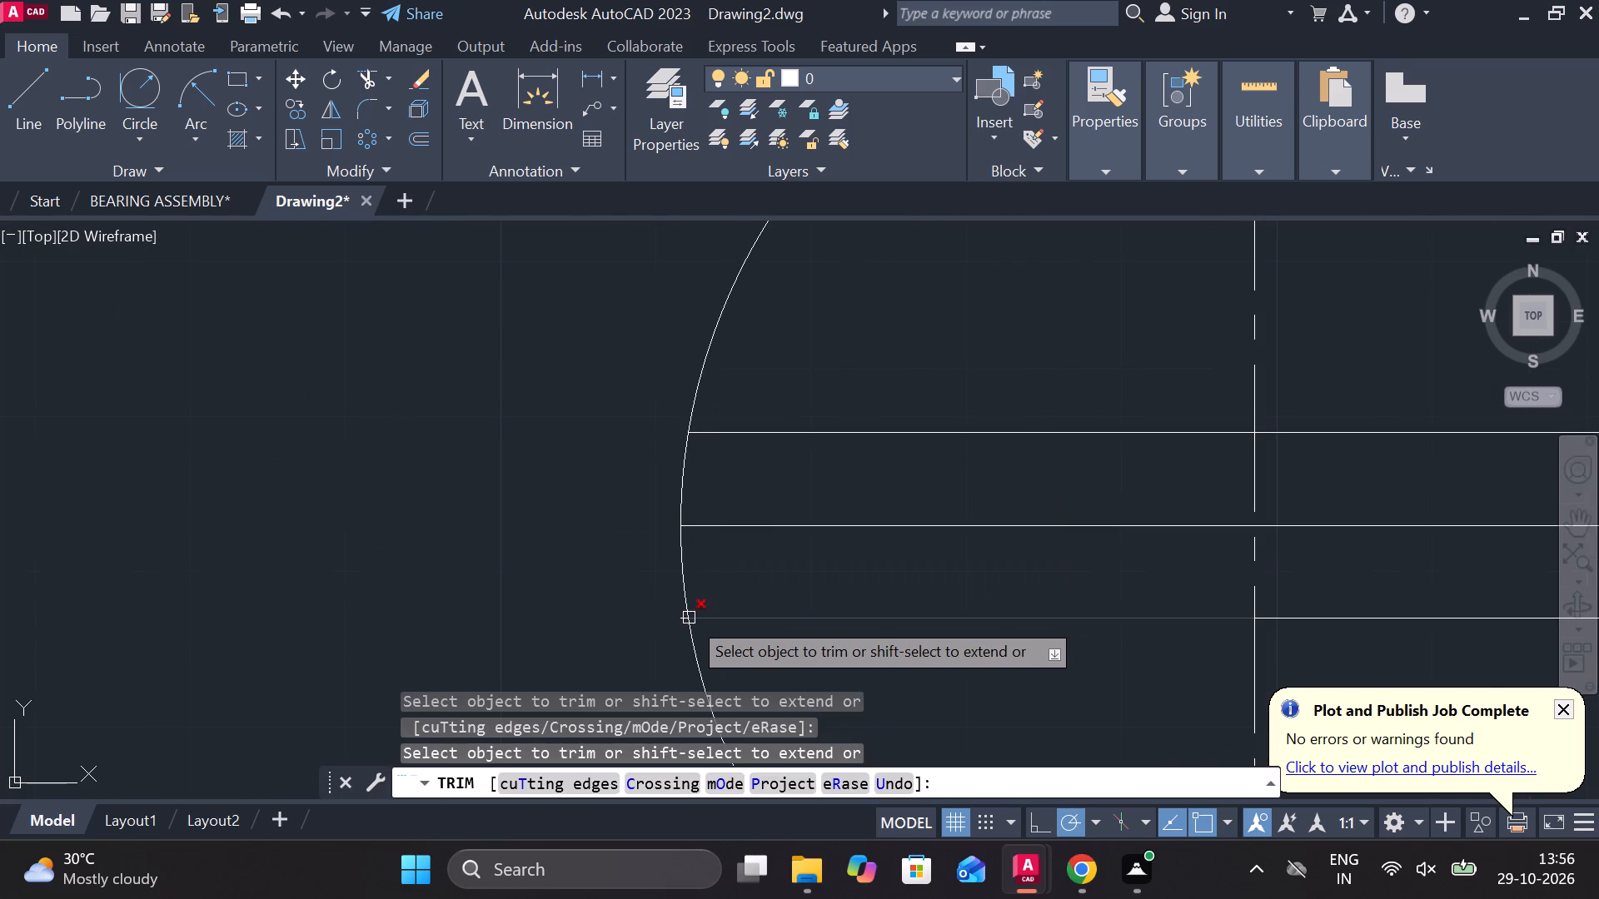
pyautogui.click(679, 618)
pyautogui.scroll(-2, 685, 598)
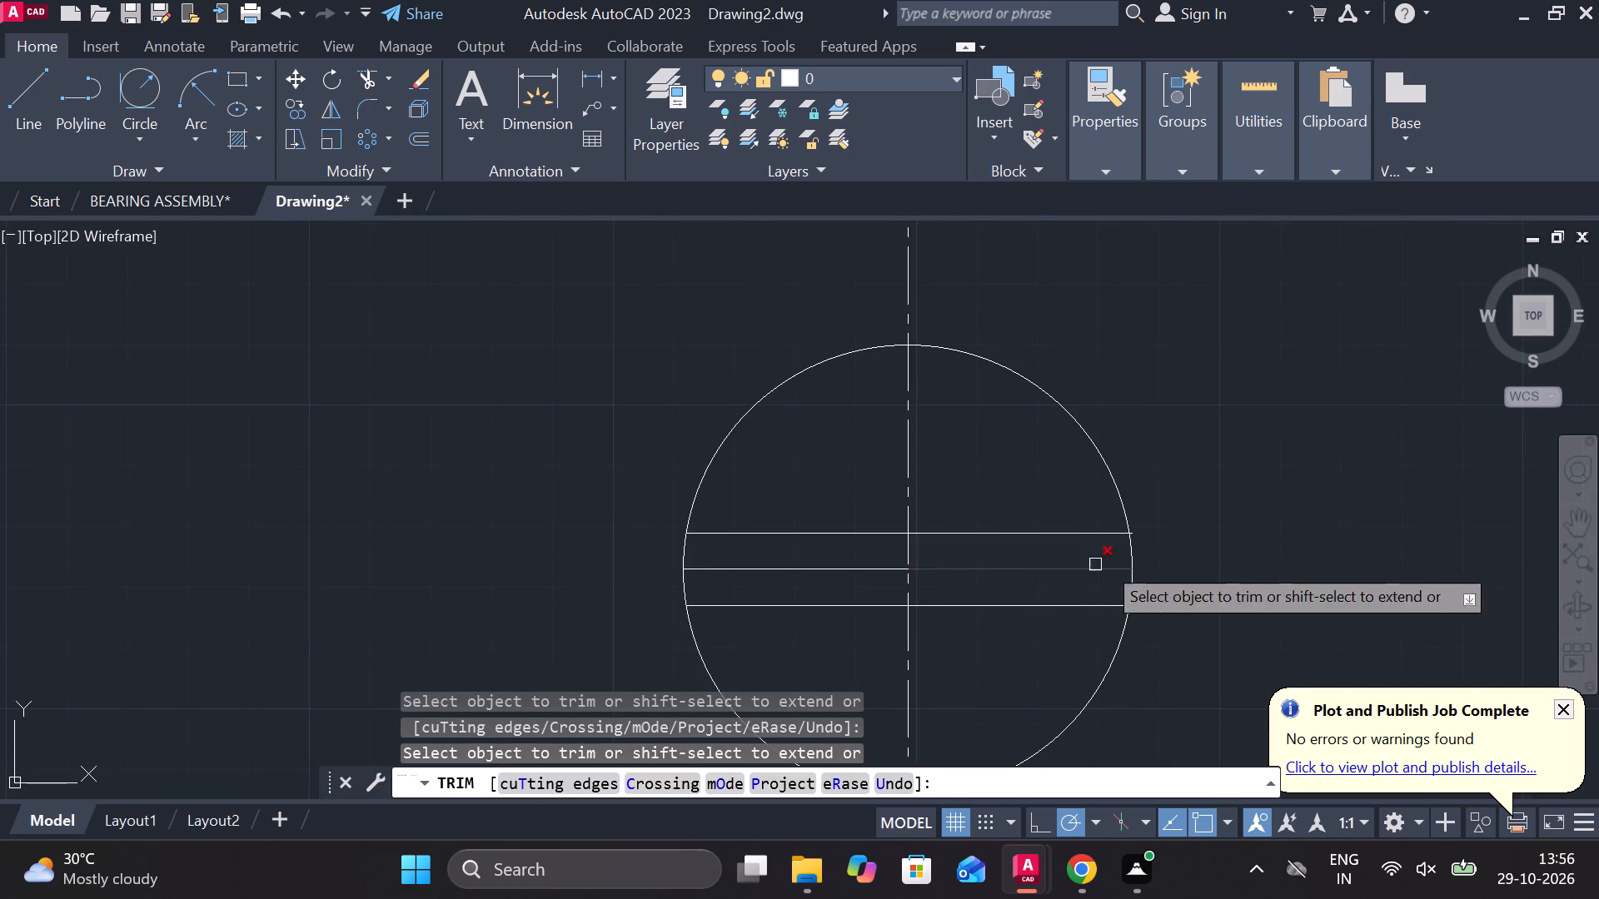
pyautogui.scroll(2, 1181, 525)
pyautogui.scroll(3, 1055, 548)
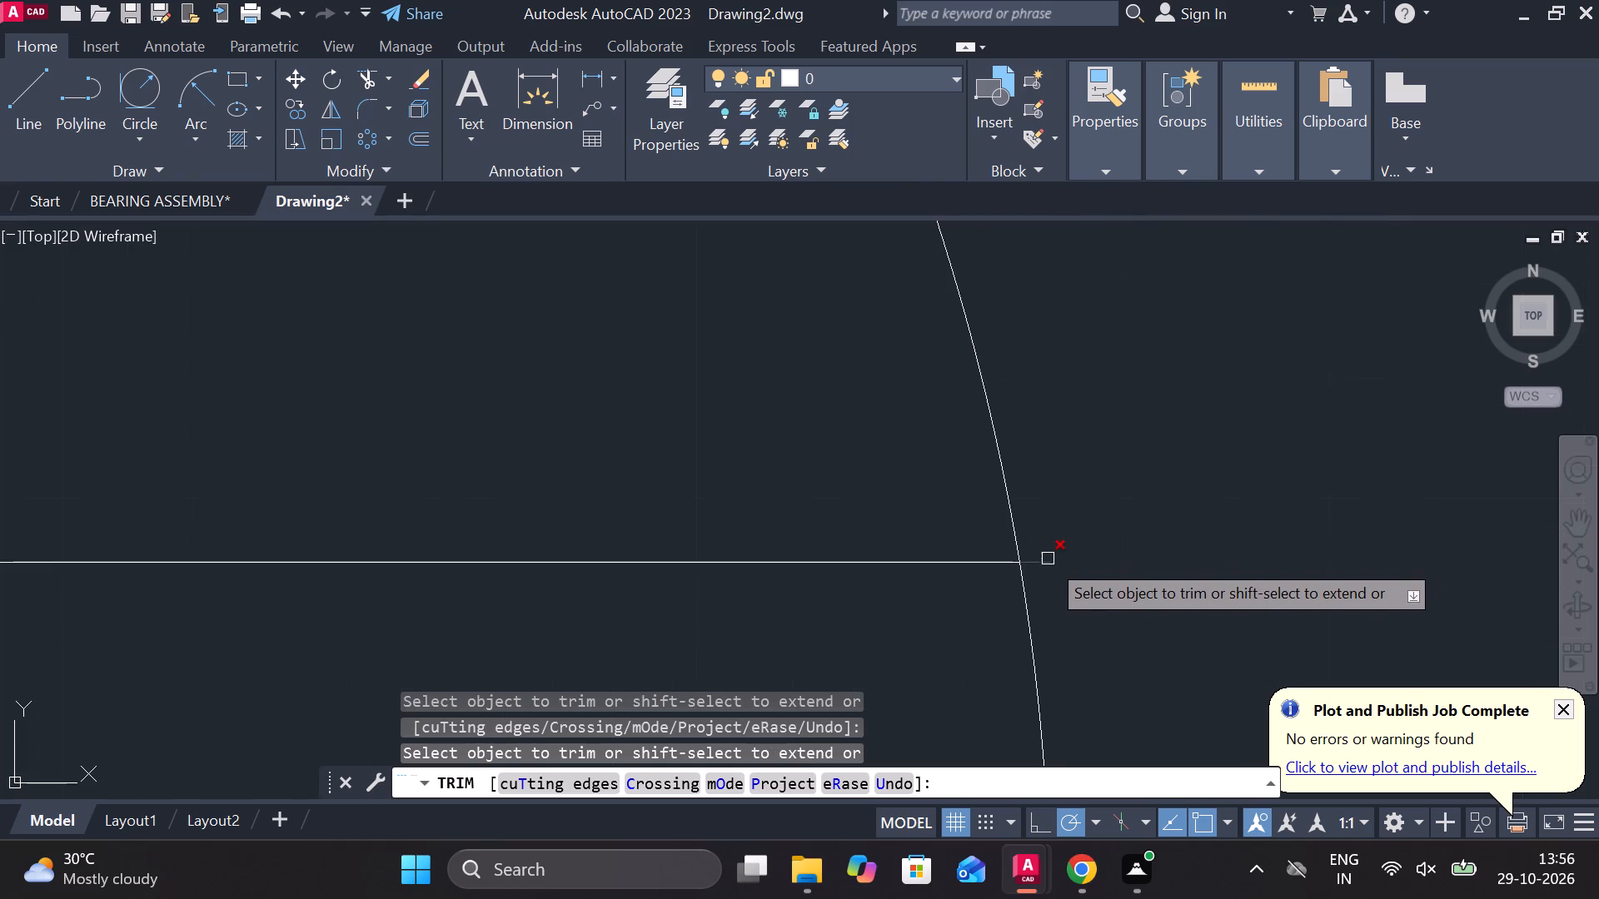
pyautogui.doubleClick(1048, 562)
pyautogui.scroll(-3, 1075, 562)
pyautogui.moveTo(1097, 684); pyautogui.dragTo(1092, 464, button='middle')
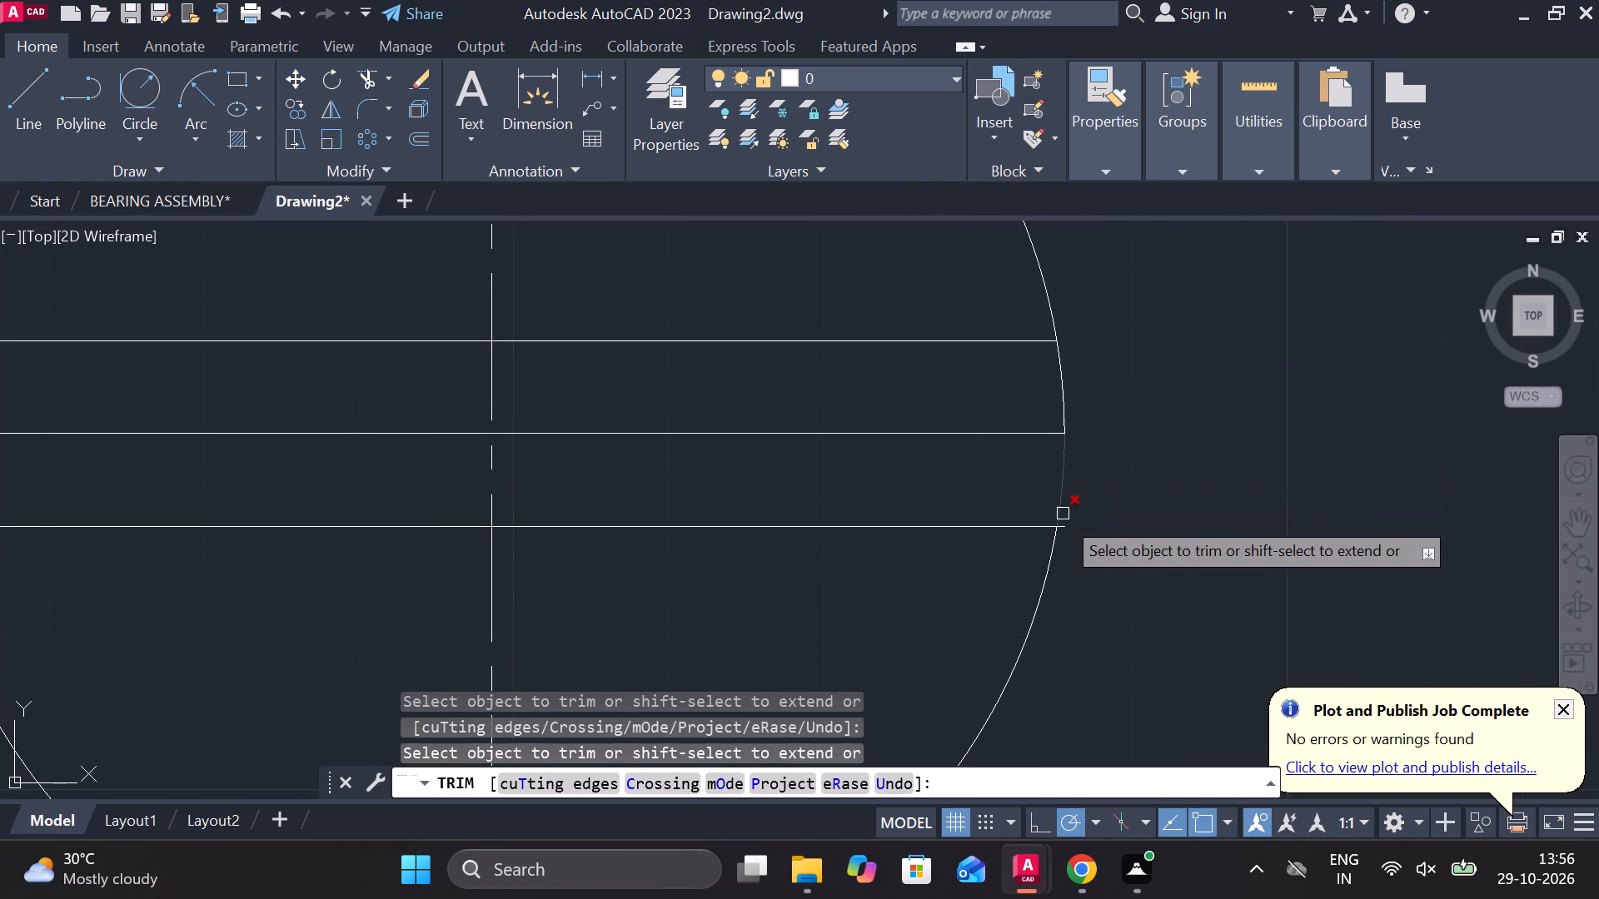
pyautogui.click(1069, 531)
pyautogui.scroll(-3, 1189, 518)
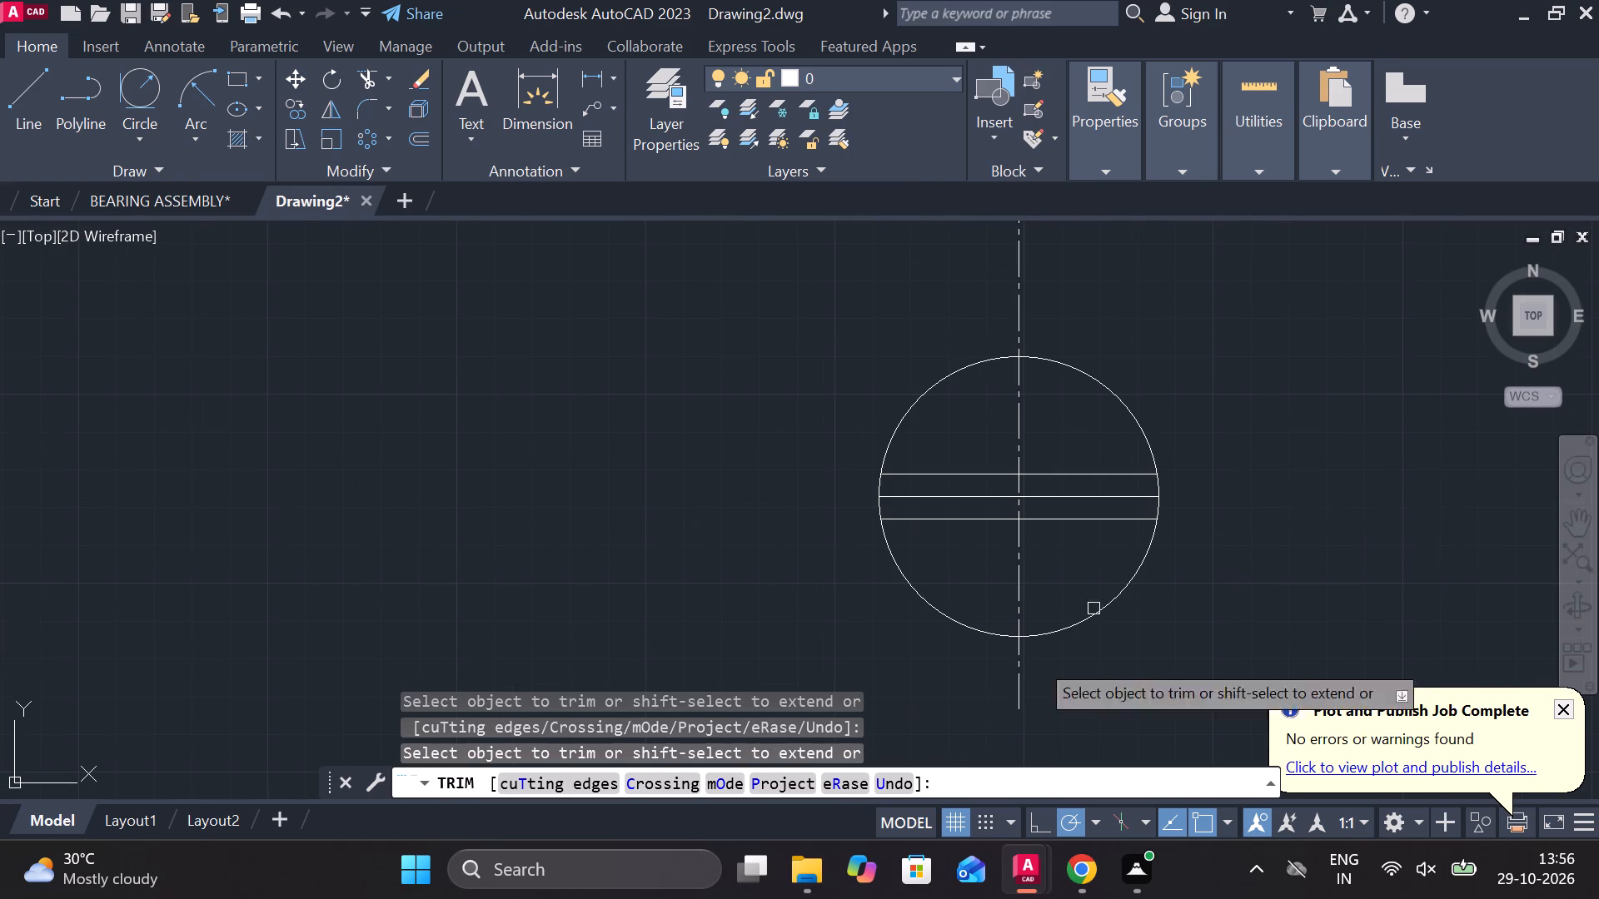
pyautogui.press('Escape')
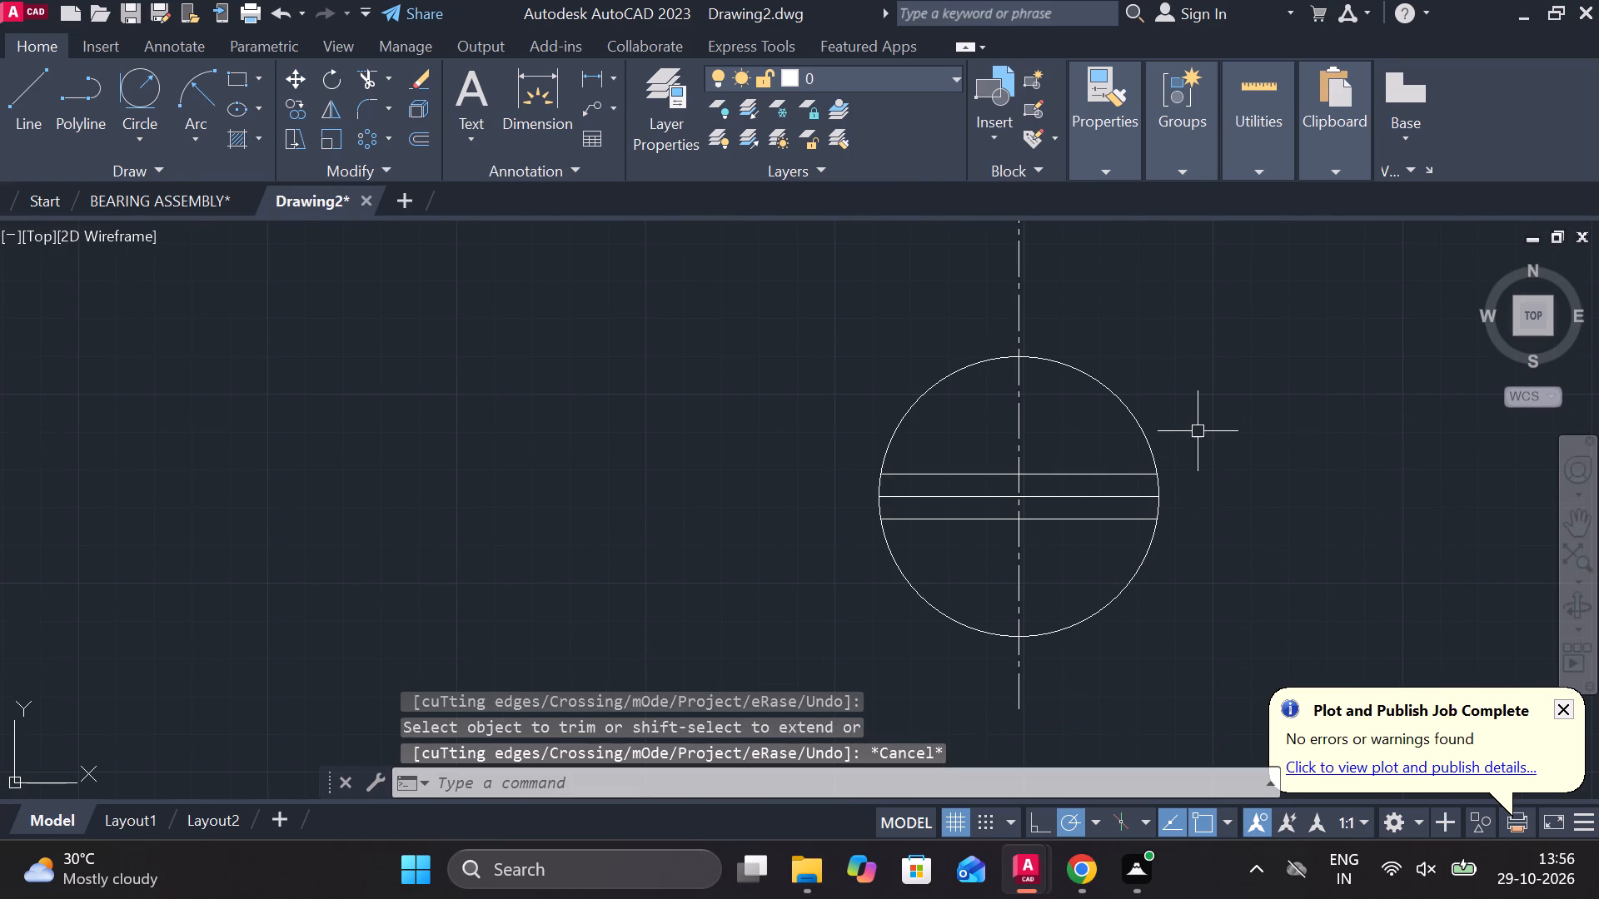
# Draw a concentric circle of diameter 53 inside the Ø74 circle.
pyautogui.write('C')
pyautogui.press('space')
pyautogui.click(1016, 491)
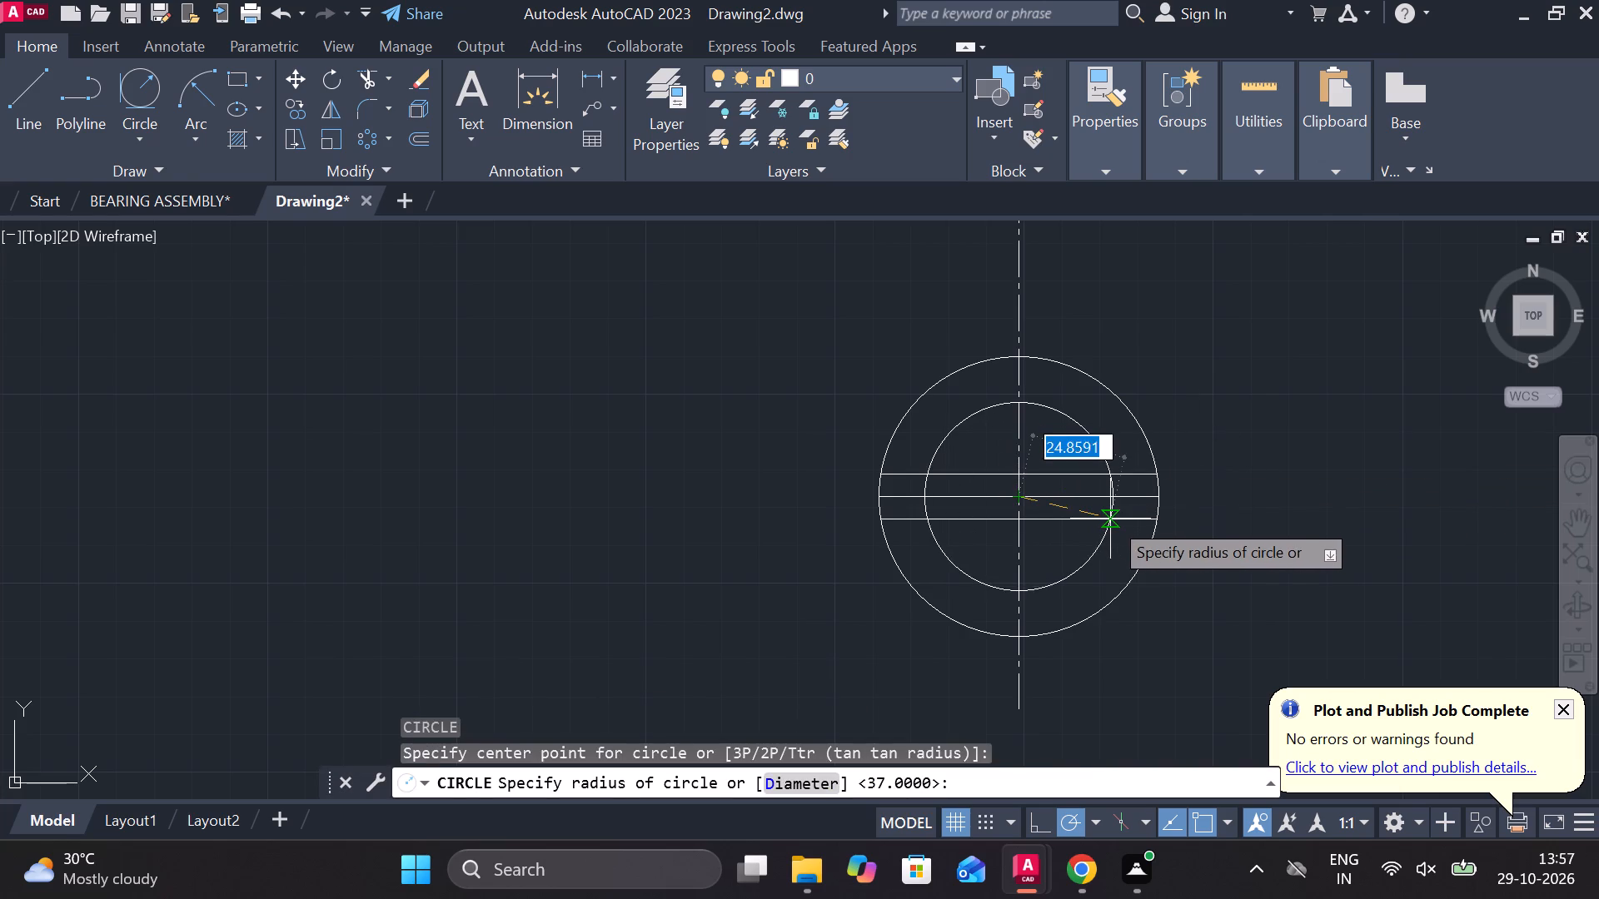
pyautogui.write('D')
pyautogui.press('space')
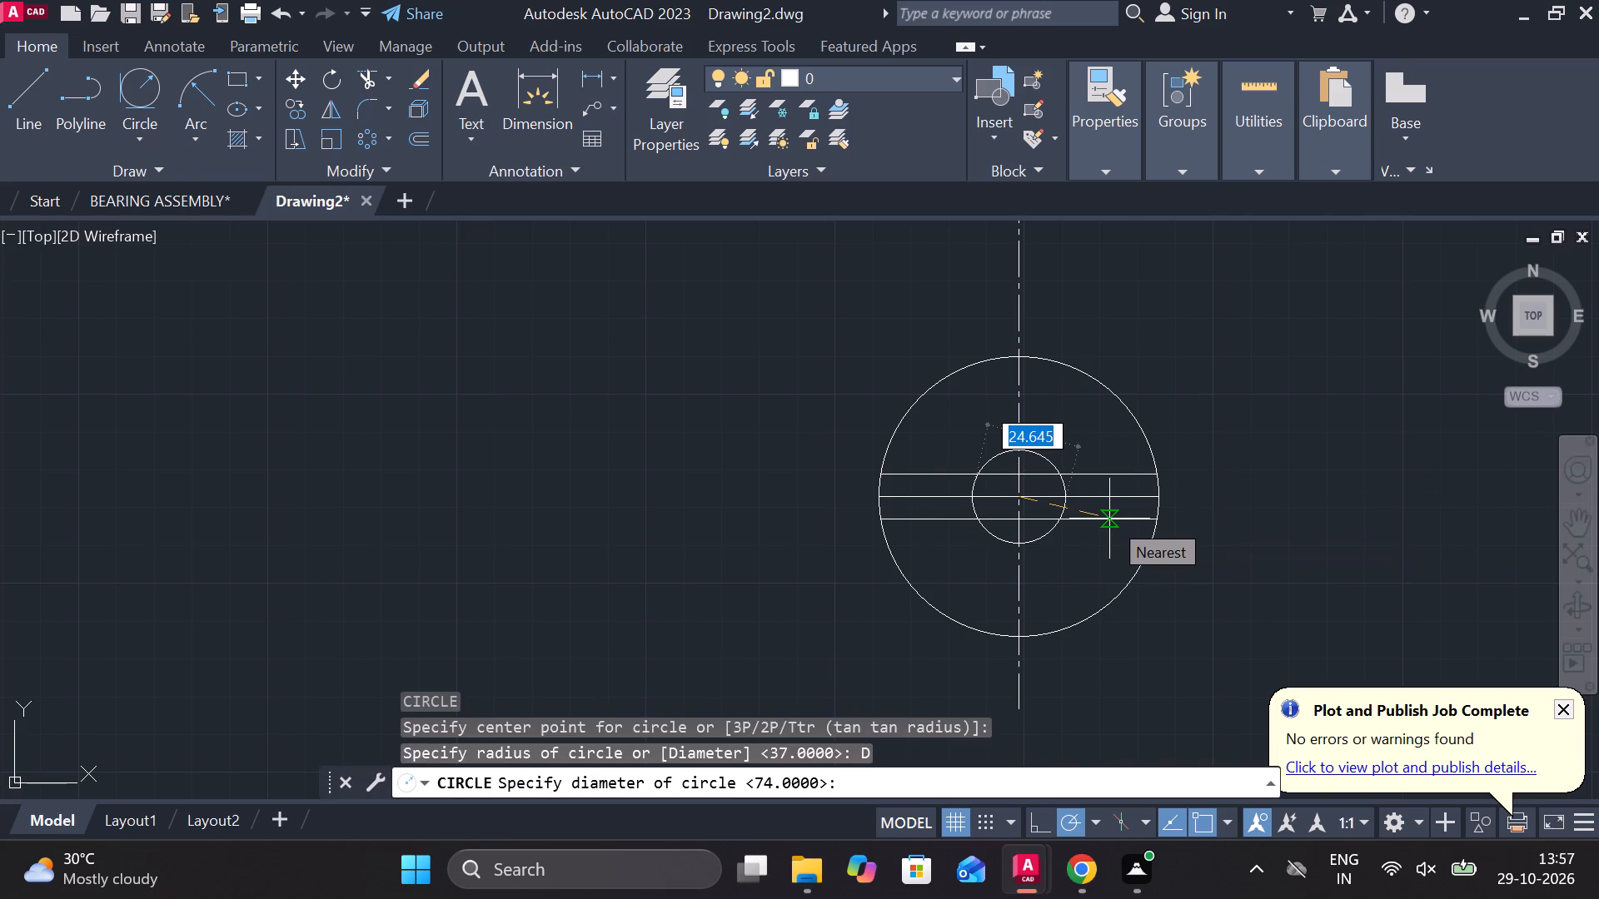
pyautogui.write('53')
pyautogui.press('Return')
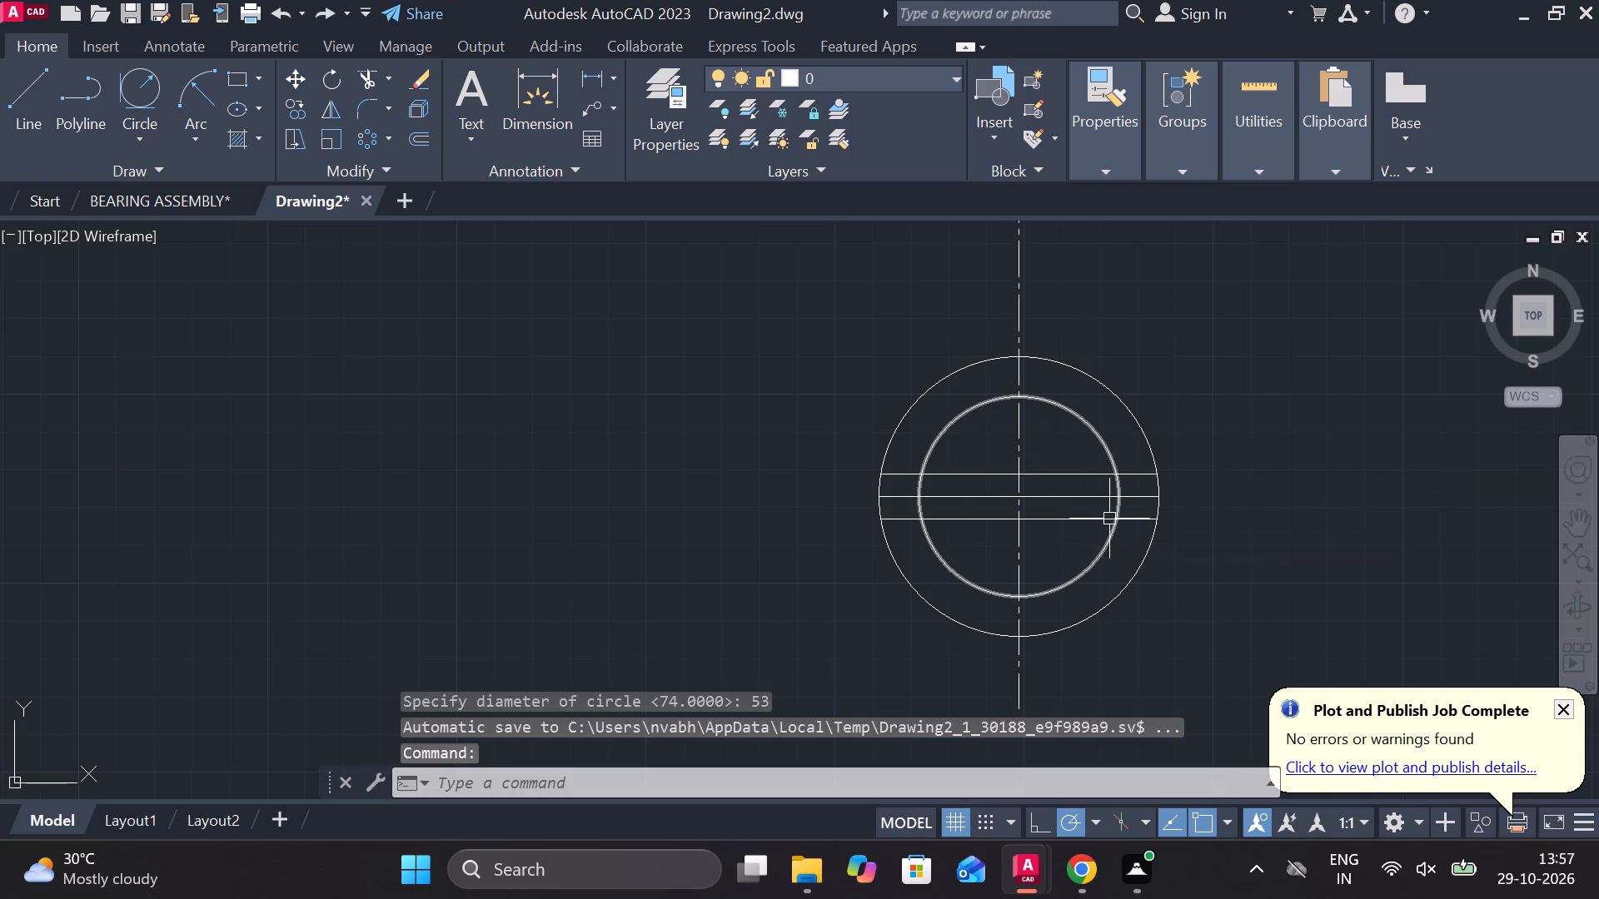
# Trim the Ø53 circle above and below the horizontal band, keeping only its short arcs between the two offset lines.
pyautogui.moveTo(1100, 519); pyautogui.dragTo(1034, 519, button='middle')
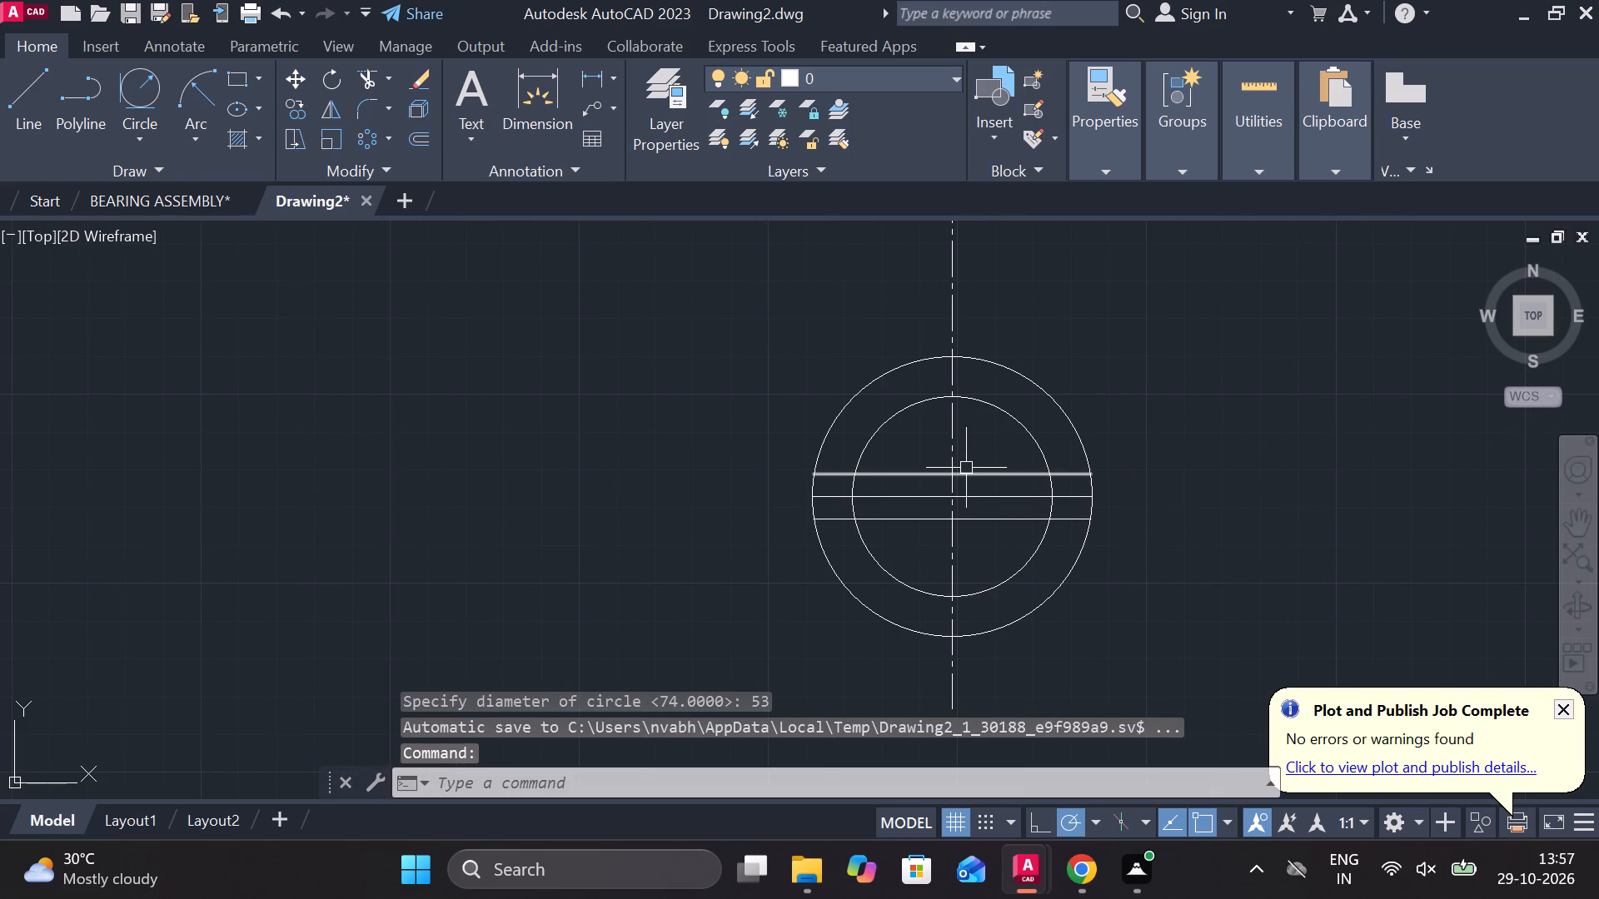
pyautogui.press('Escape')
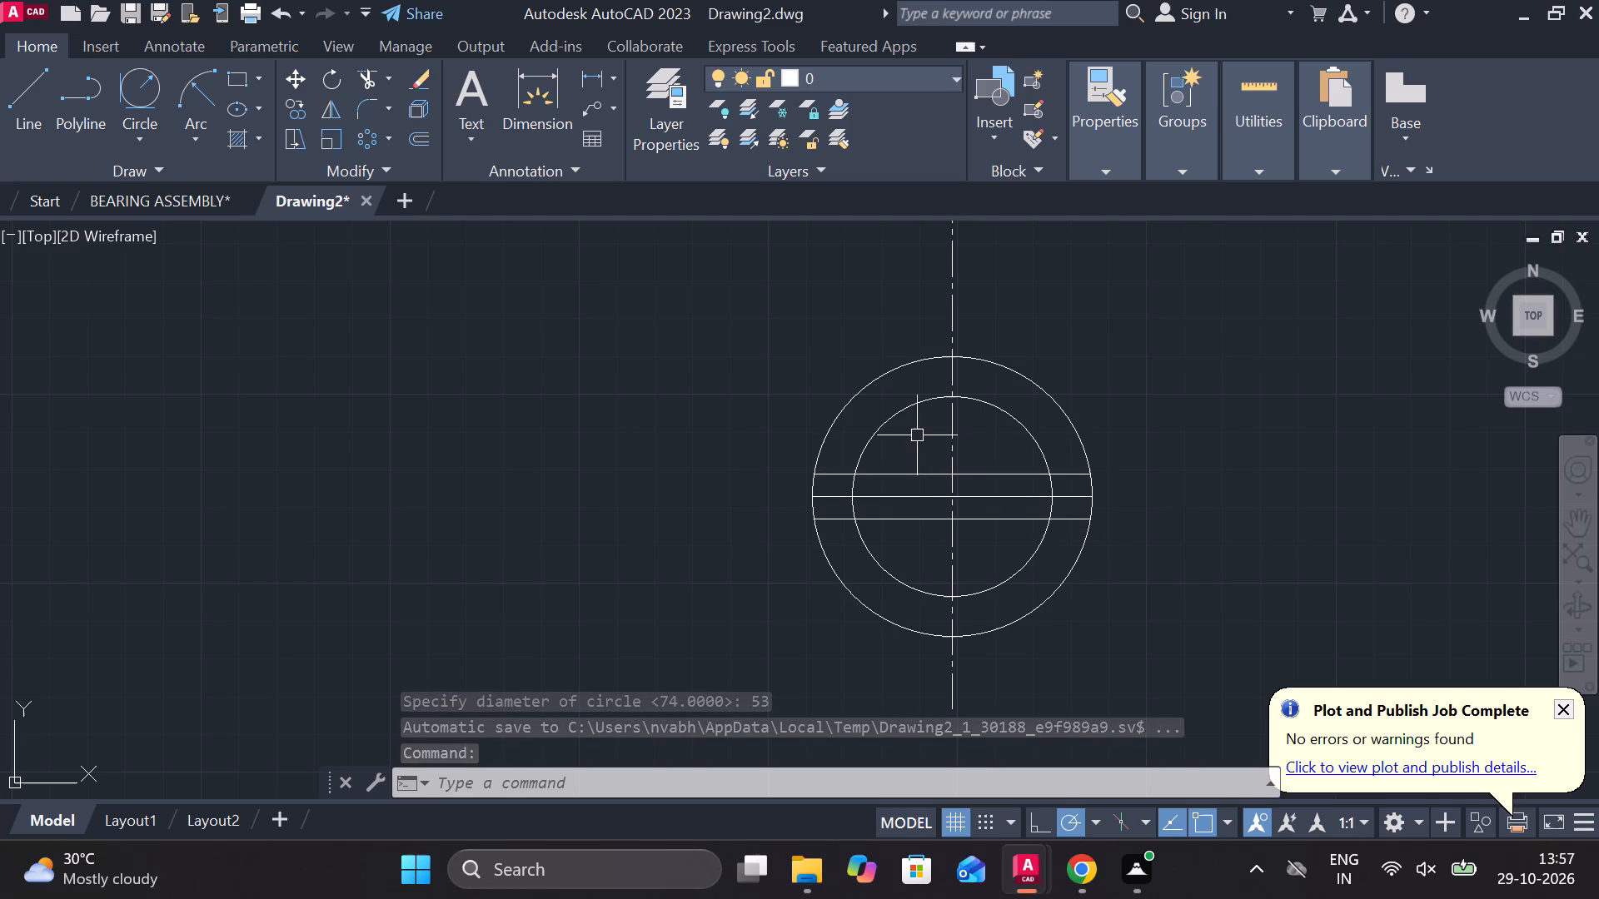
pyautogui.write('TR')
pyautogui.press('space')
pyautogui.click(884, 419)
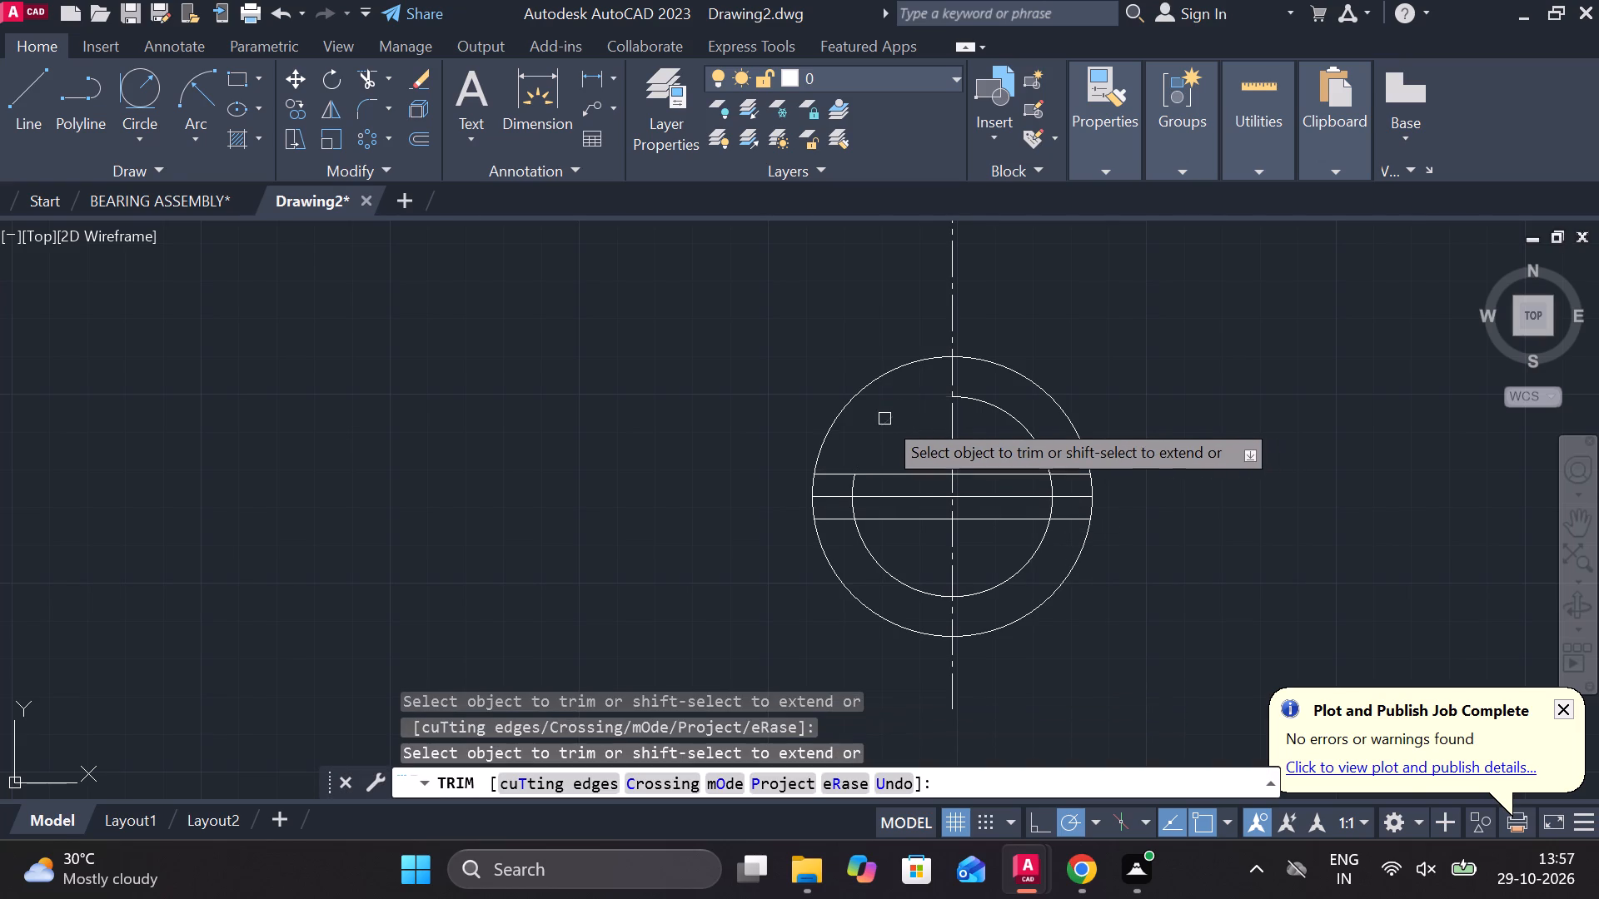
pyautogui.click(987, 405)
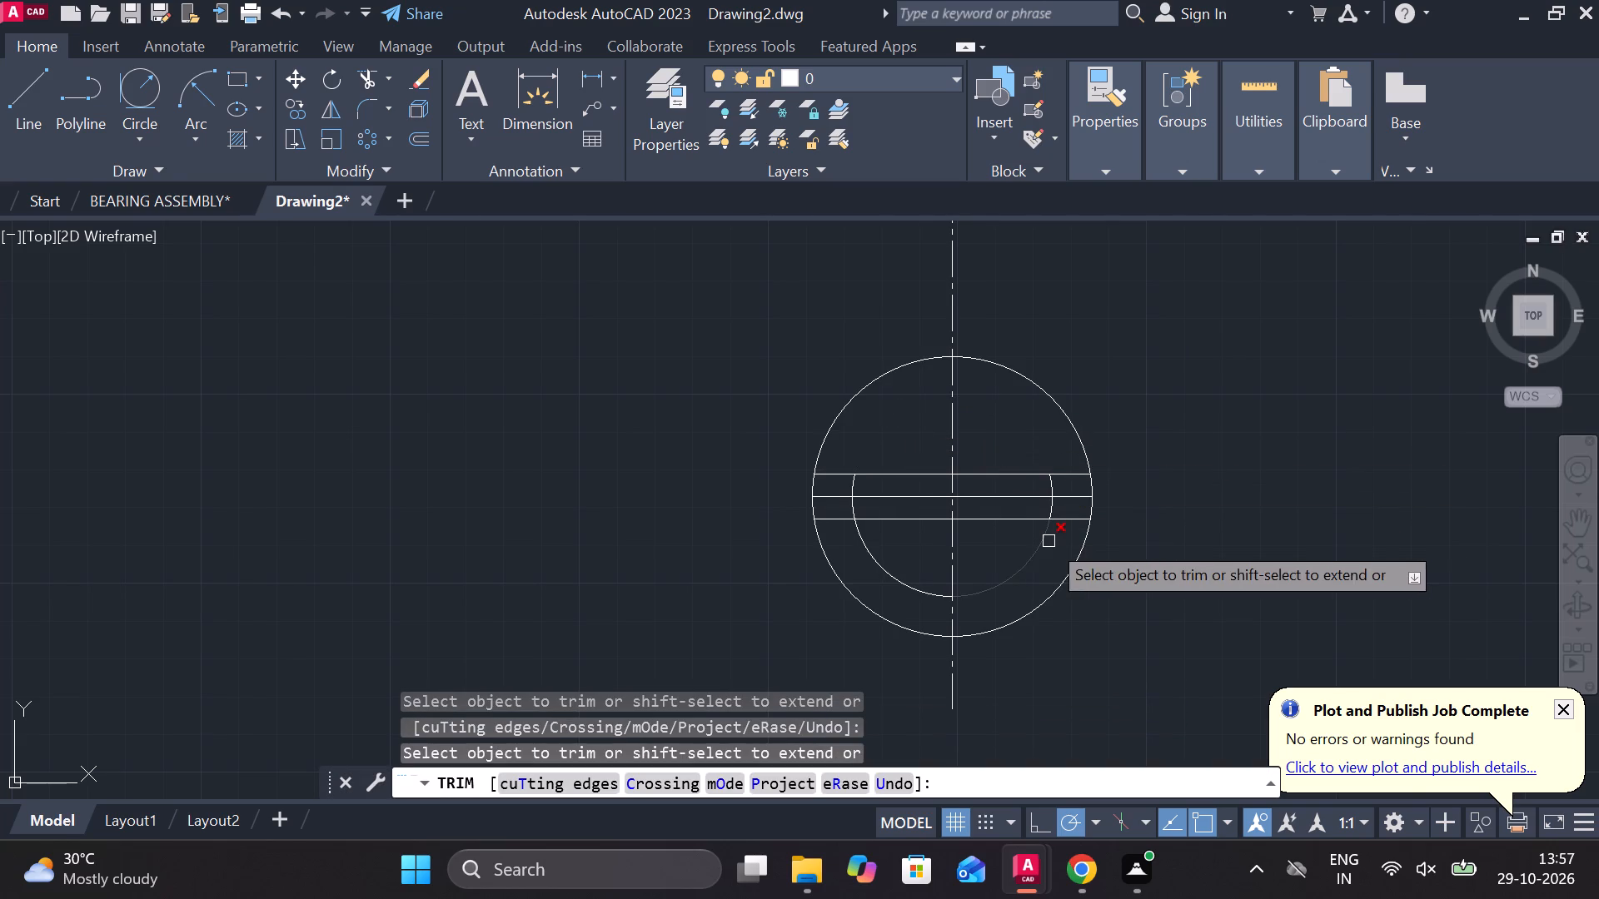
pyautogui.click(1049, 541)
pyautogui.click(889, 580)
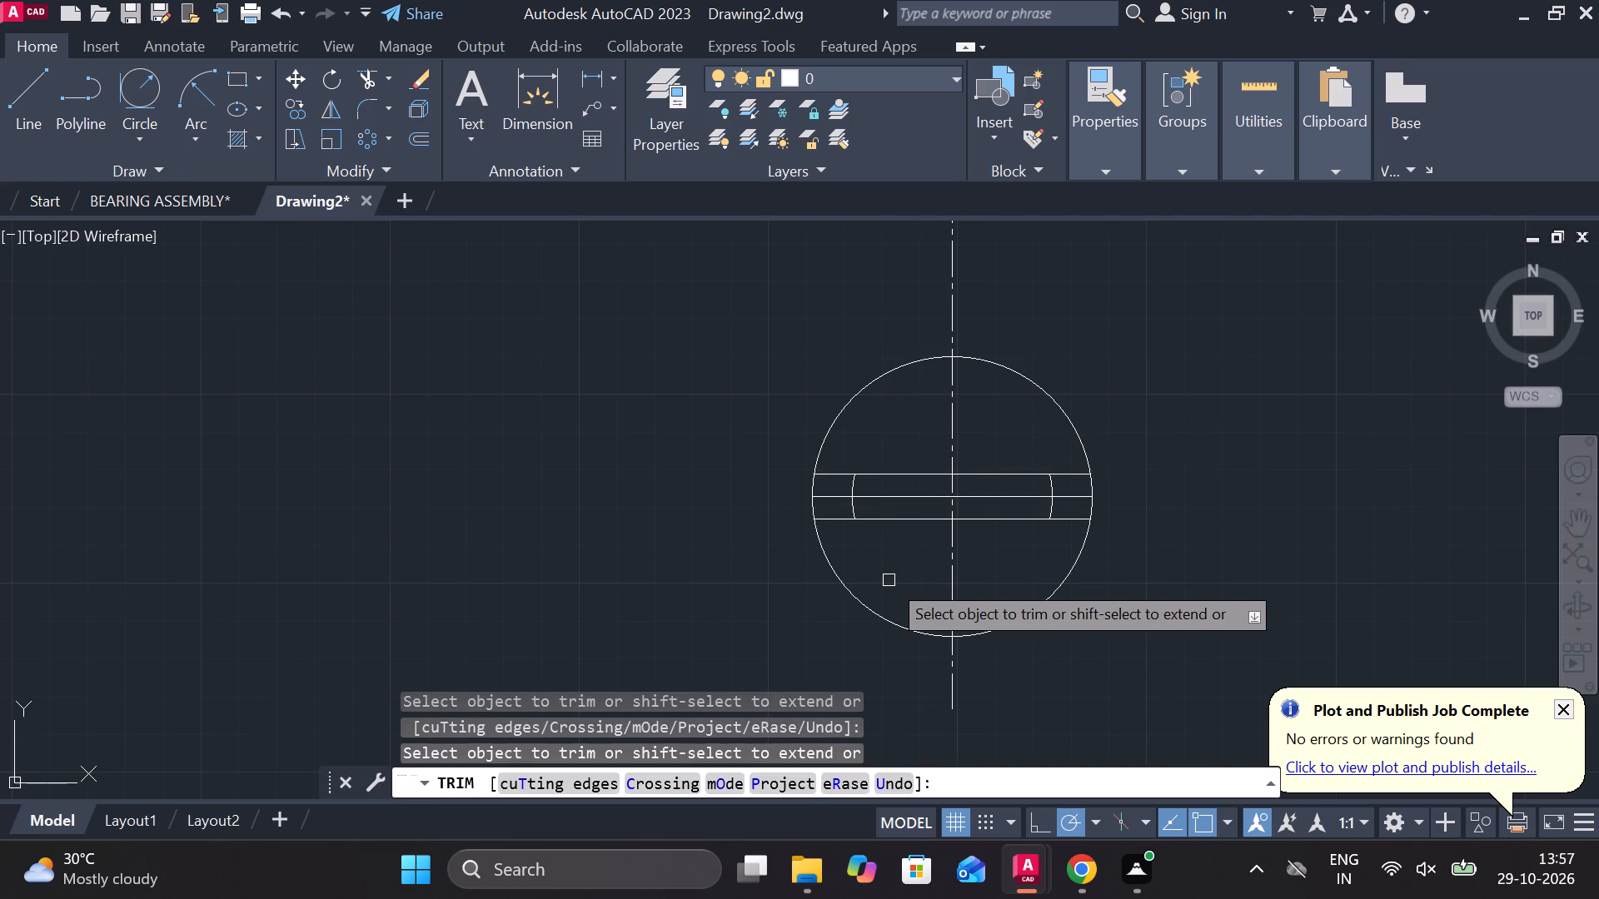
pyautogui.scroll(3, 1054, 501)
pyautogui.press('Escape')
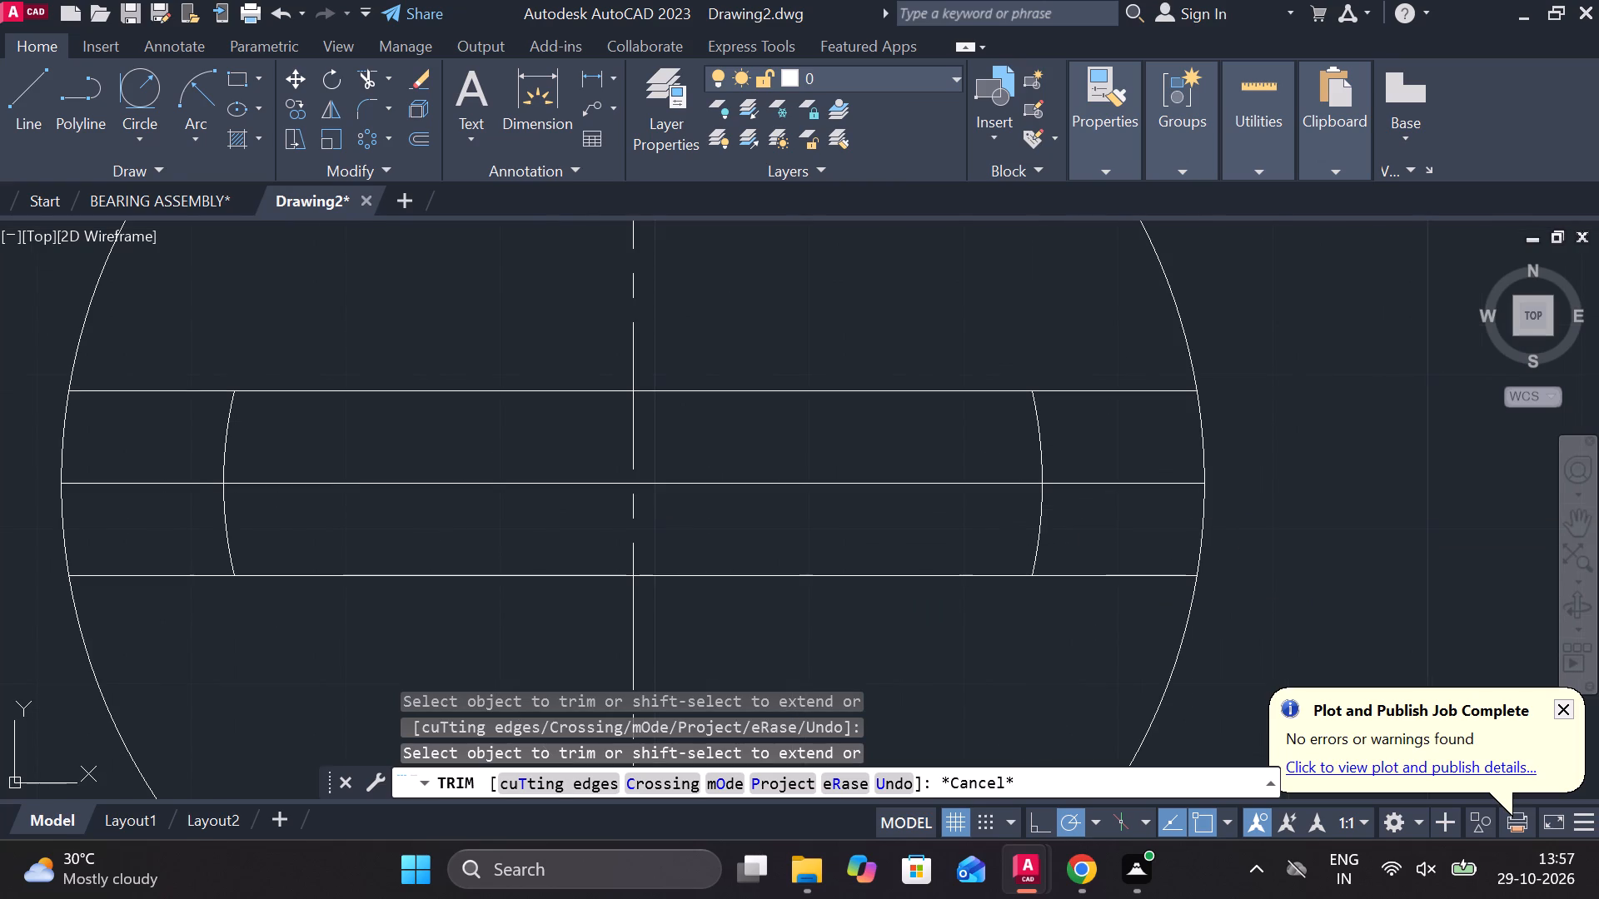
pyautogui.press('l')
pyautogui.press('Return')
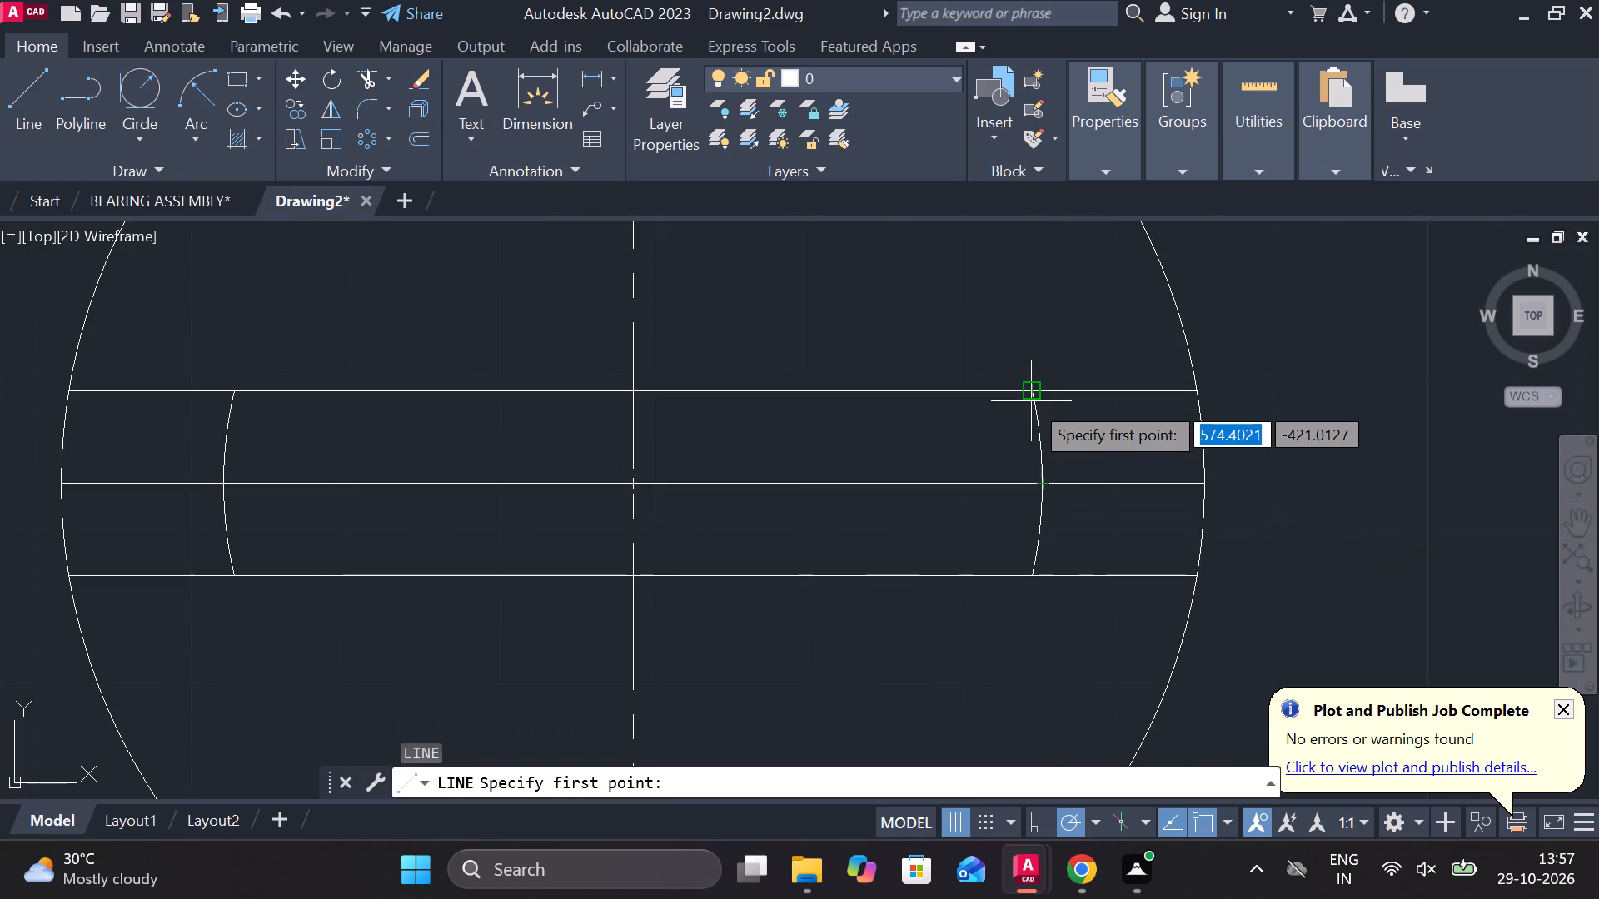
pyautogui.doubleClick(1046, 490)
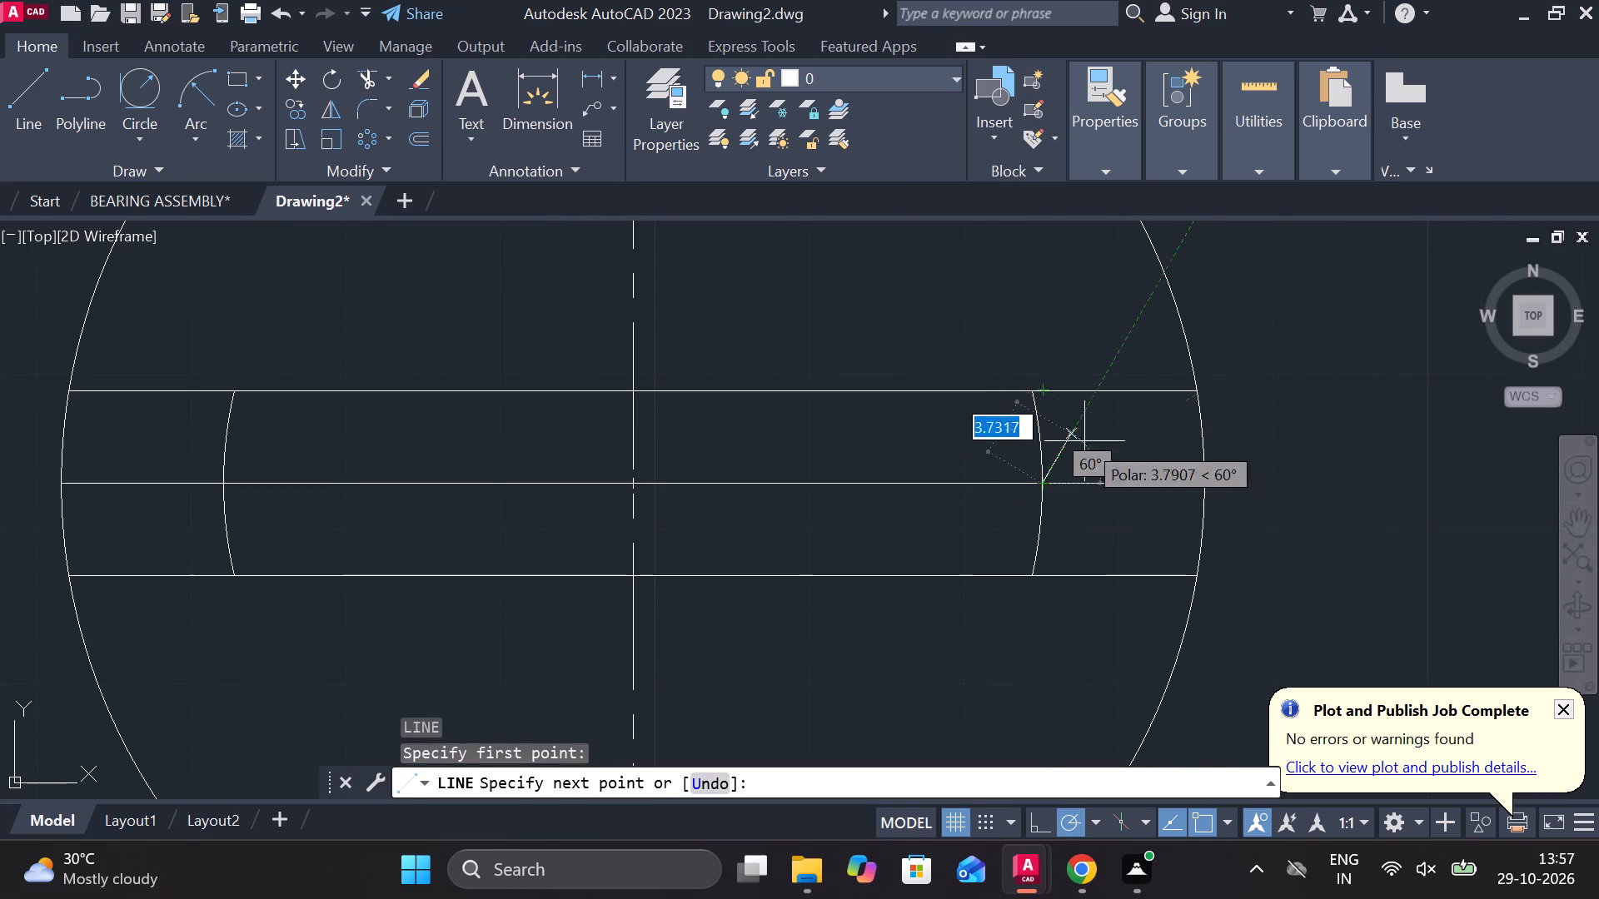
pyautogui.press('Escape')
# Erase the two short Ø53 arcs inside the horizontal band.
pyautogui.click(1044, 435)
pyautogui.scroll(-2, 1047, 435)
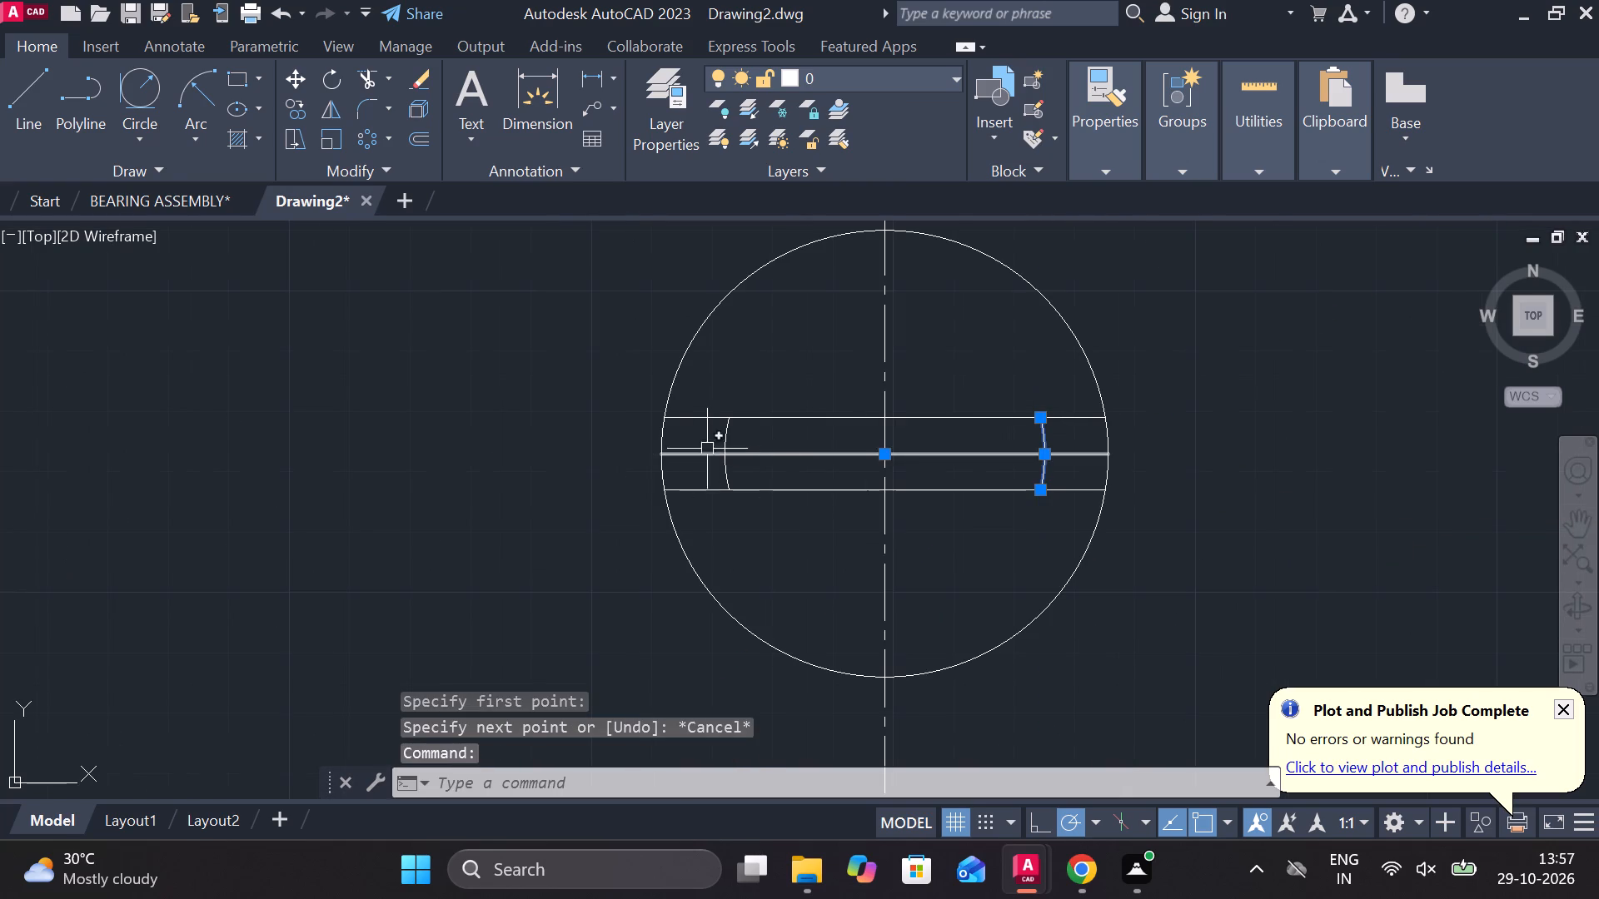
pyautogui.click(725, 442)
pyautogui.press('o')
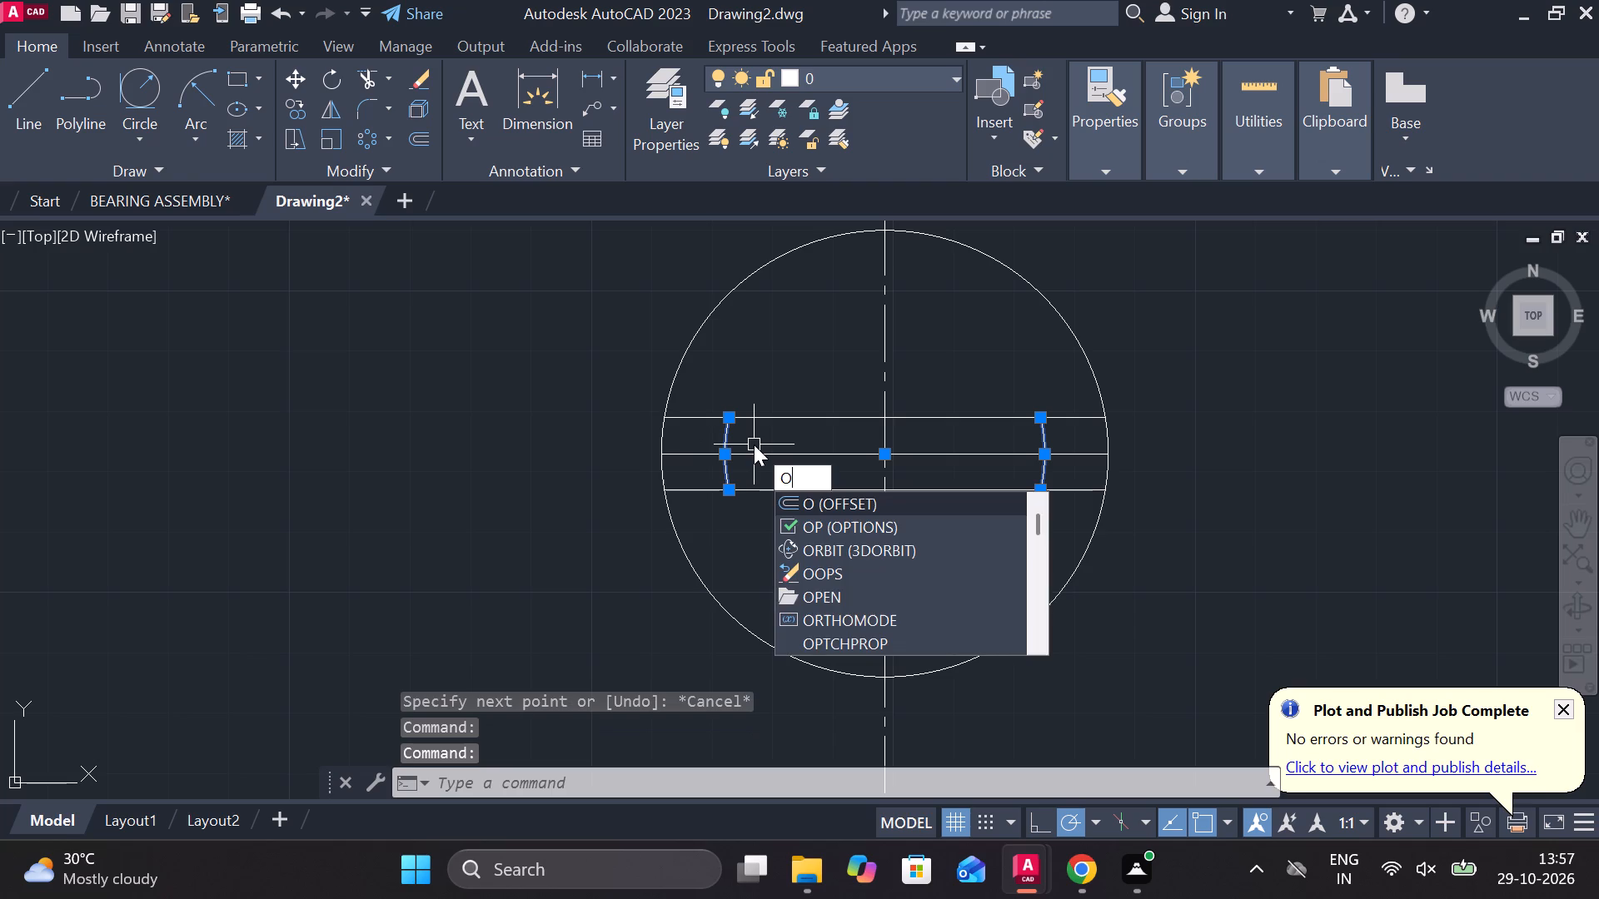
pyautogui.press('BackSpace')
pyautogui.press('w')
pyautogui.press('BackSpace')
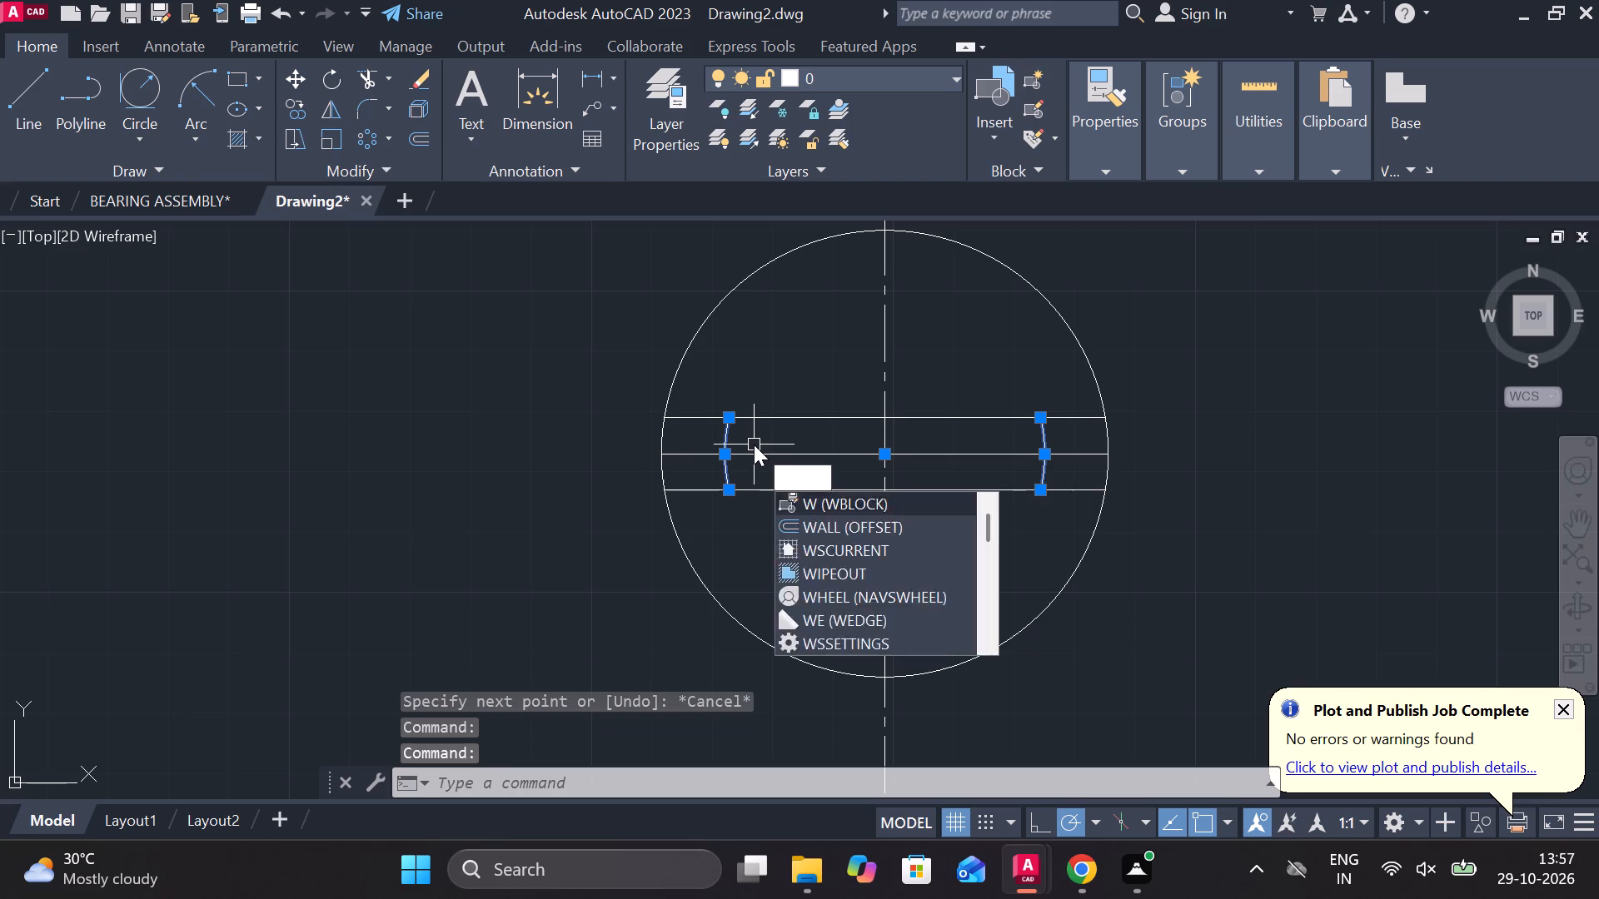
pyautogui.press('e')
pyautogui.press('Return')
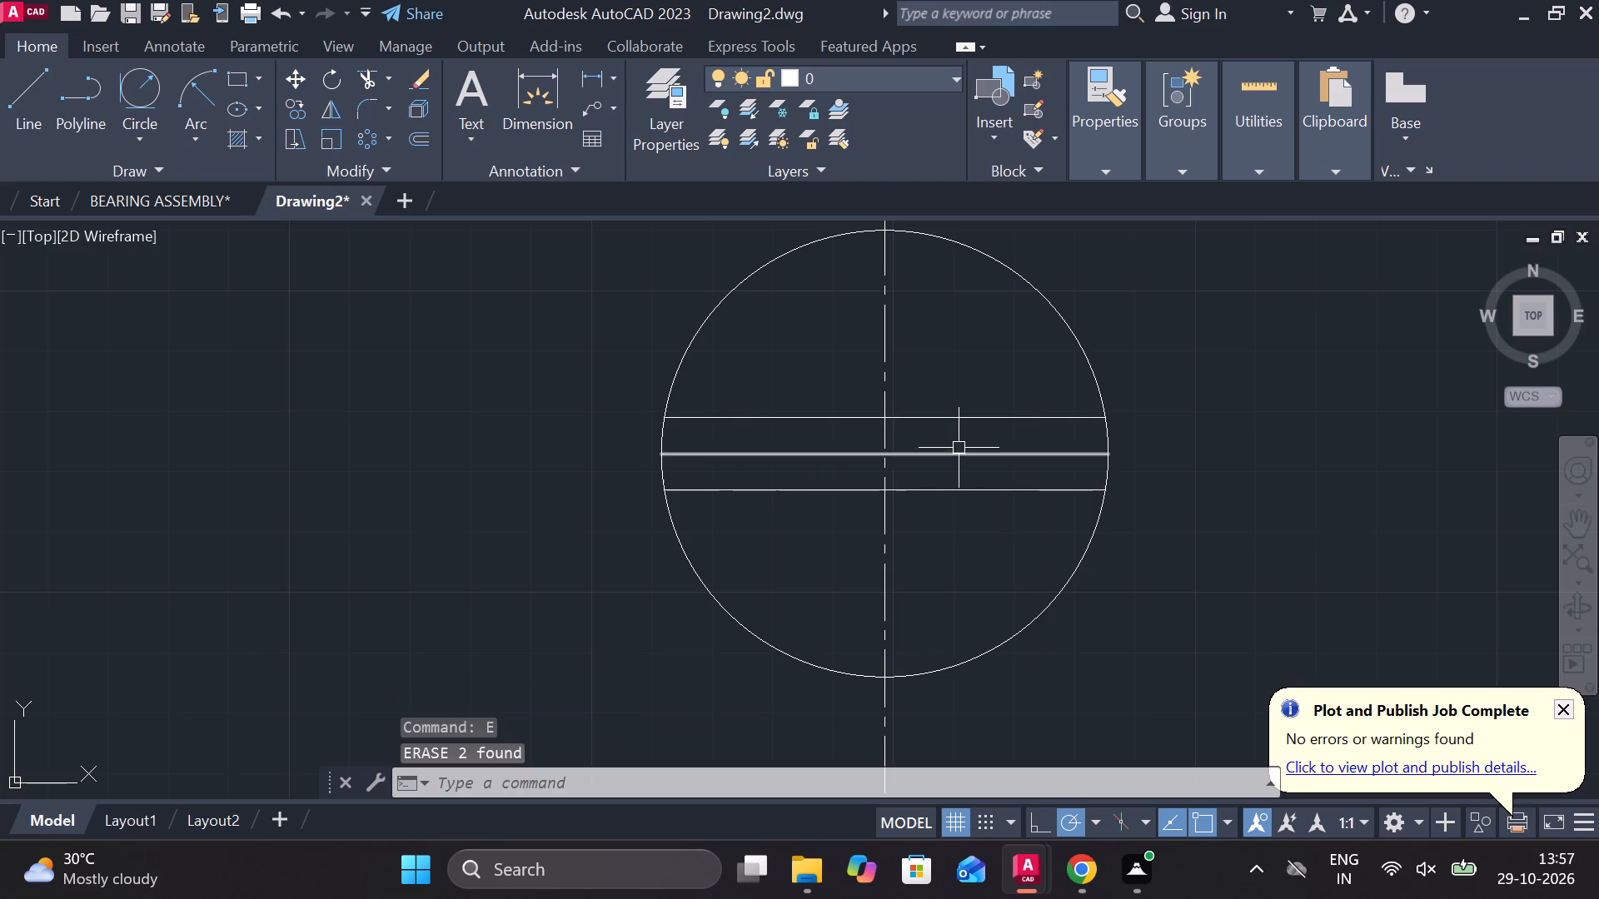
# Draw a 12-long vertical line along the centre line, from the band's upper line to its lower line.
pyautogui.press('l')
pyautogui.press('Return')
pyautogui.click(887, 420)
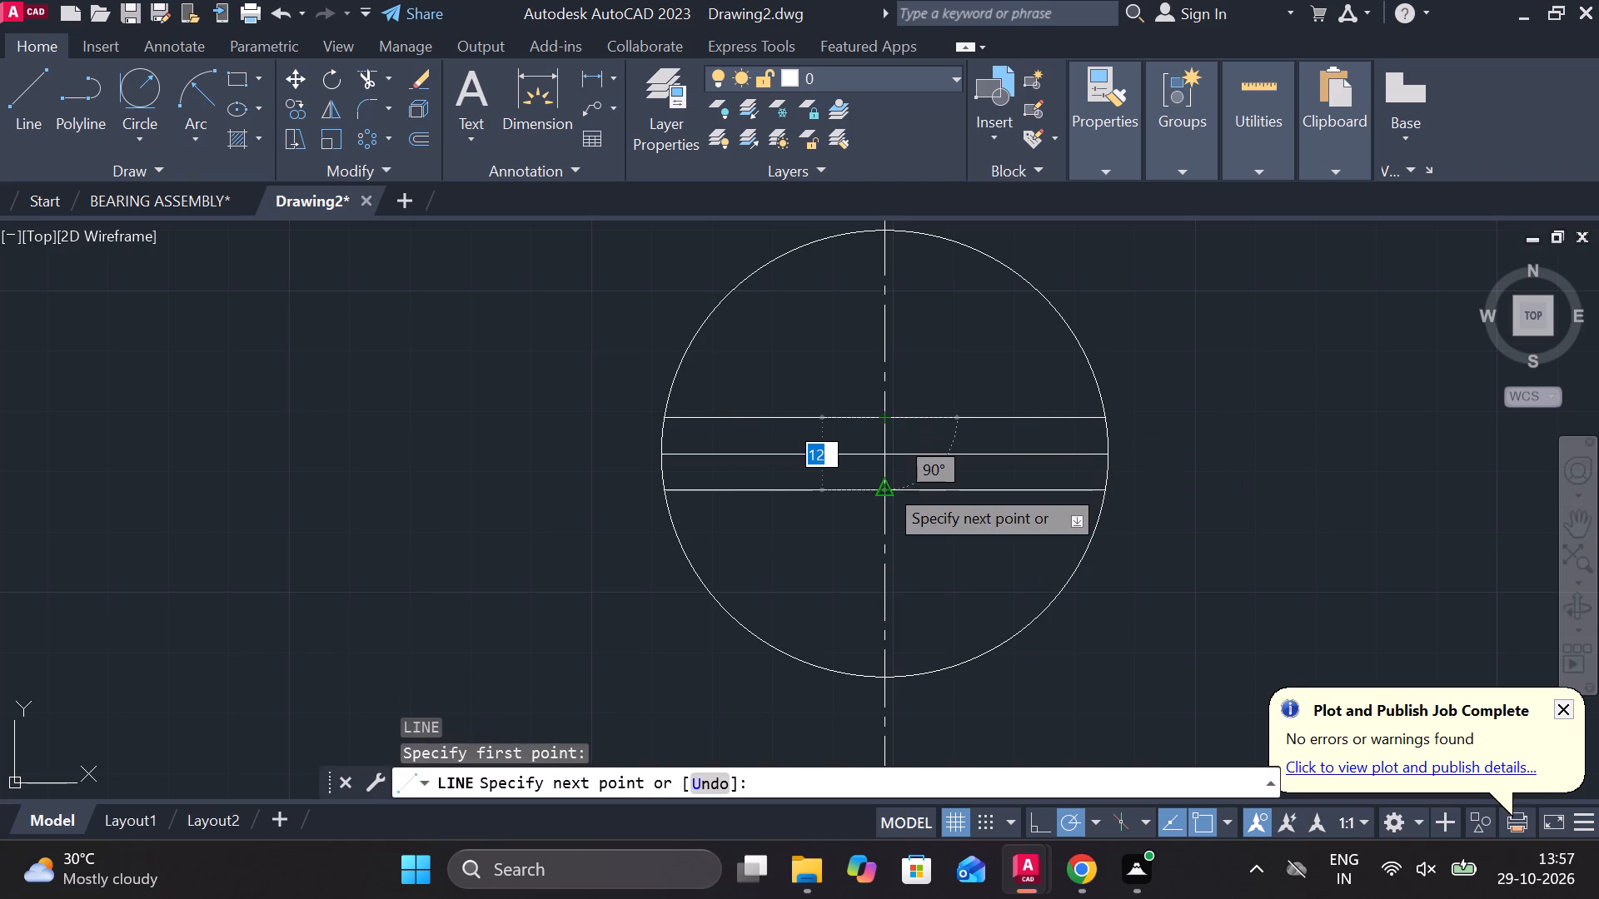
pyautogui.click(885, 484)
pyautogui.press('Escape')
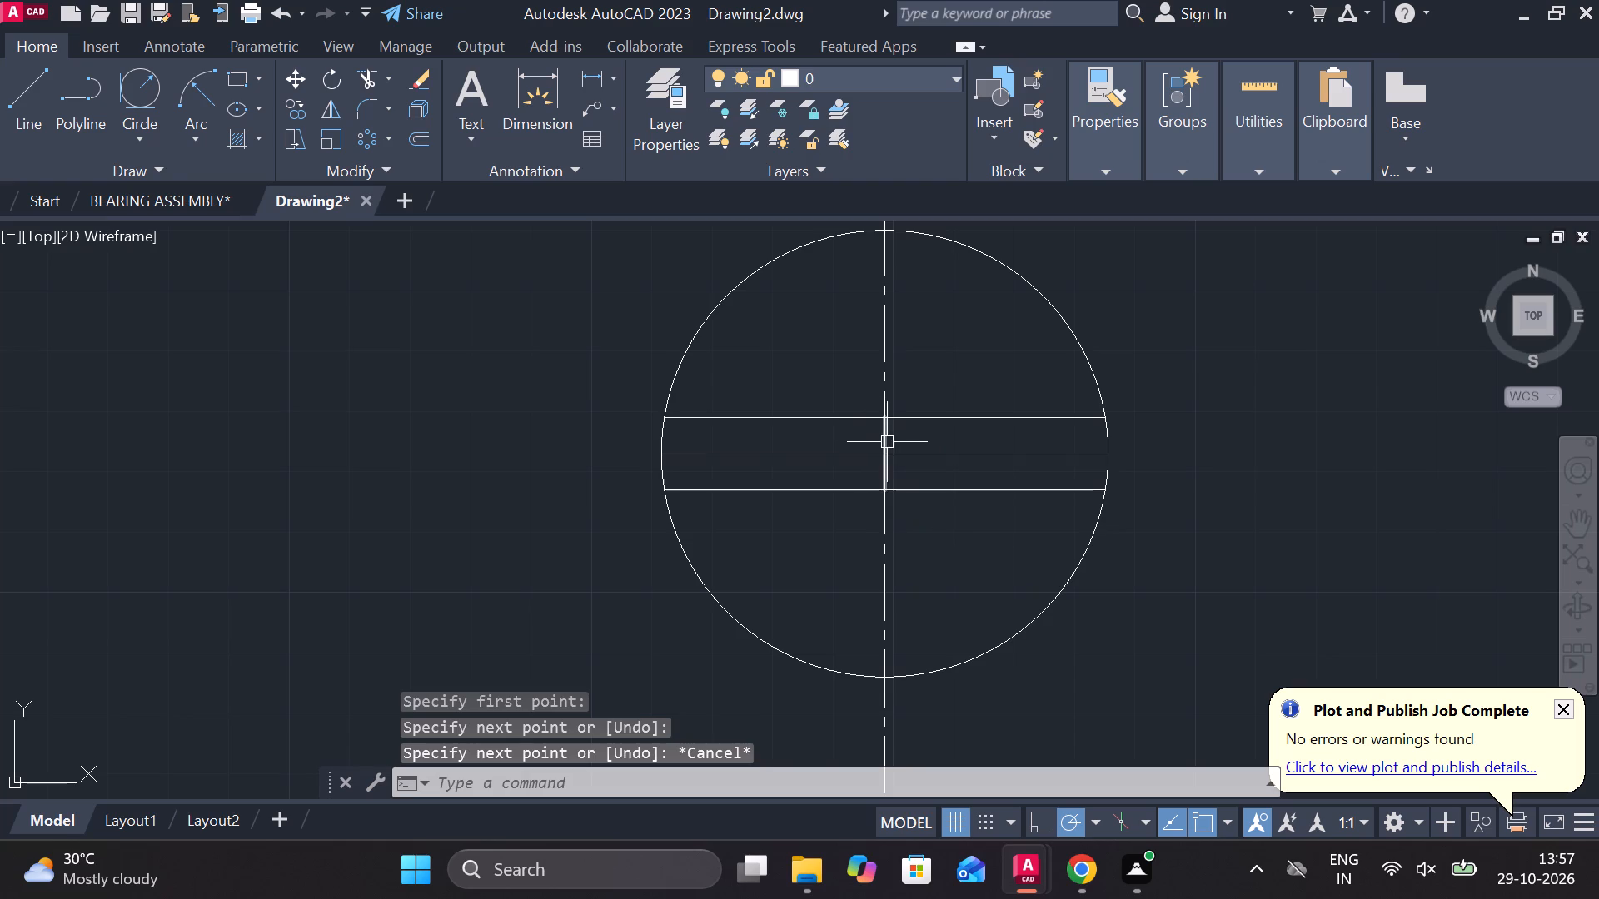
# Offset the short vertical line 26.5 to the right of the circle's centre.
pyautogui.click(889, 442)
pyautogui.press('o')
pyautogui.press('Return')
pyautogui.press('Return')
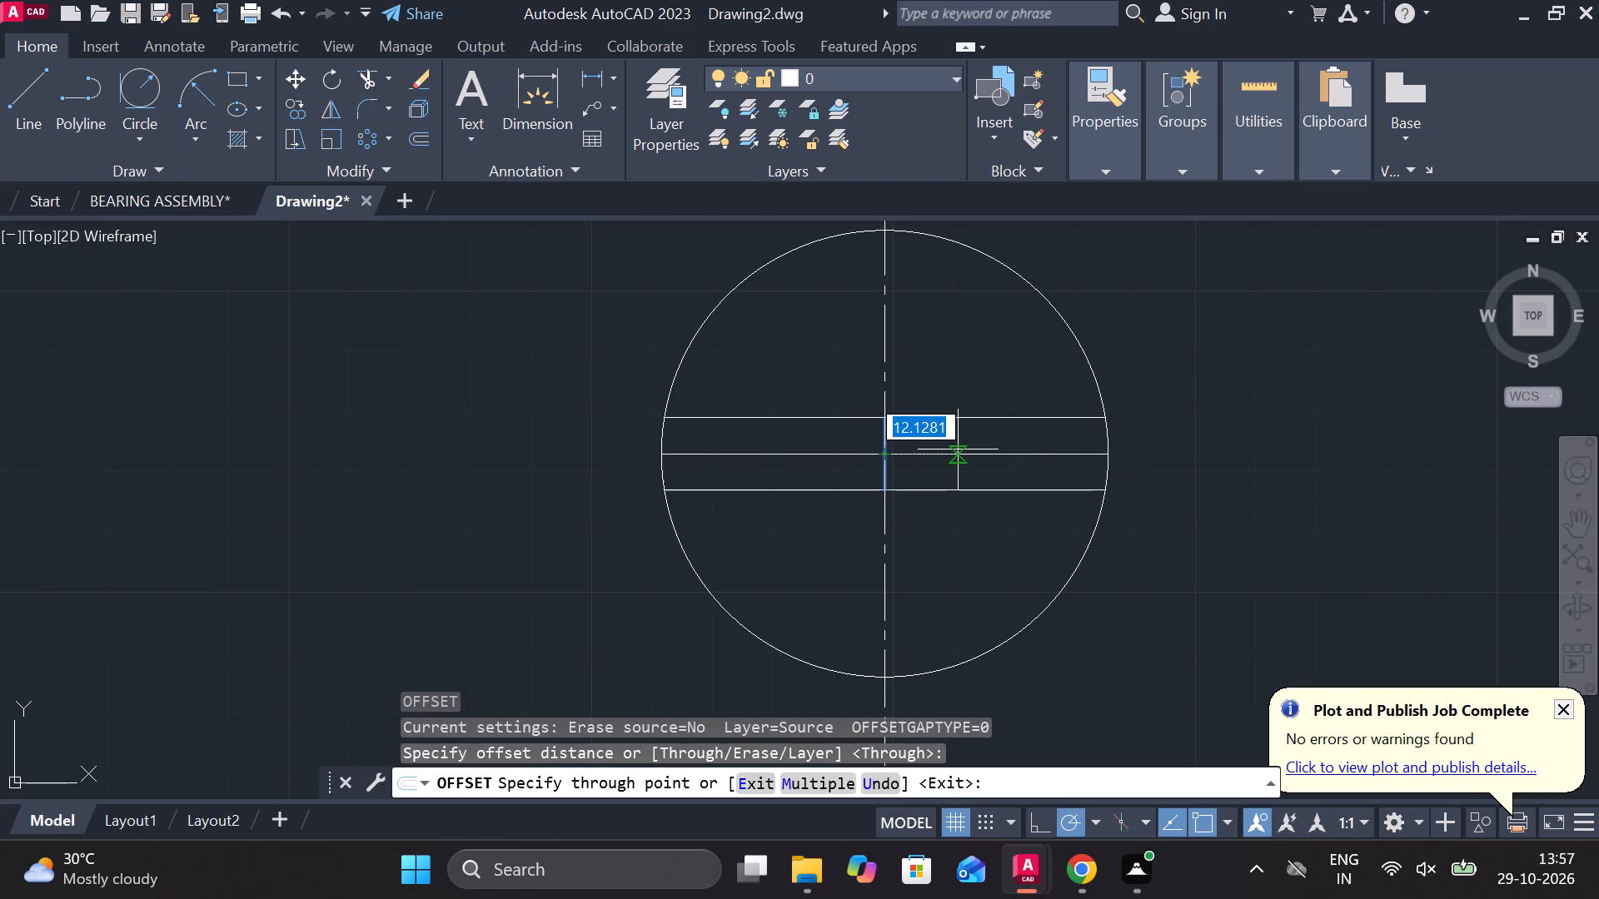
pyautogui.write('26.5')
pyautogui.press('Return')
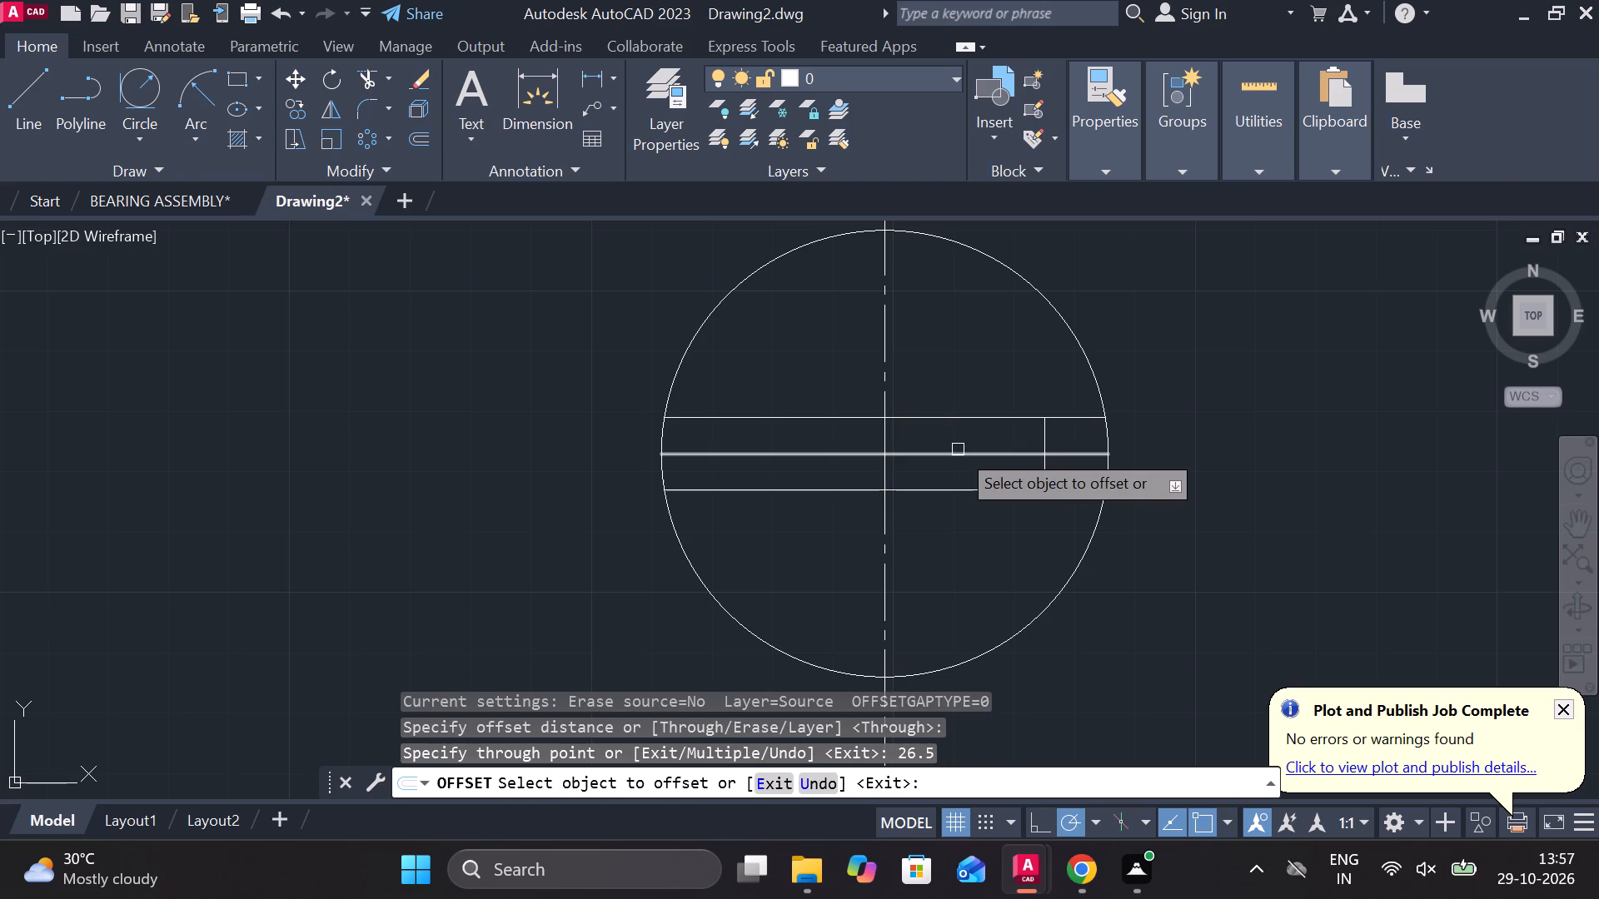
pyautogui.press('Escape')
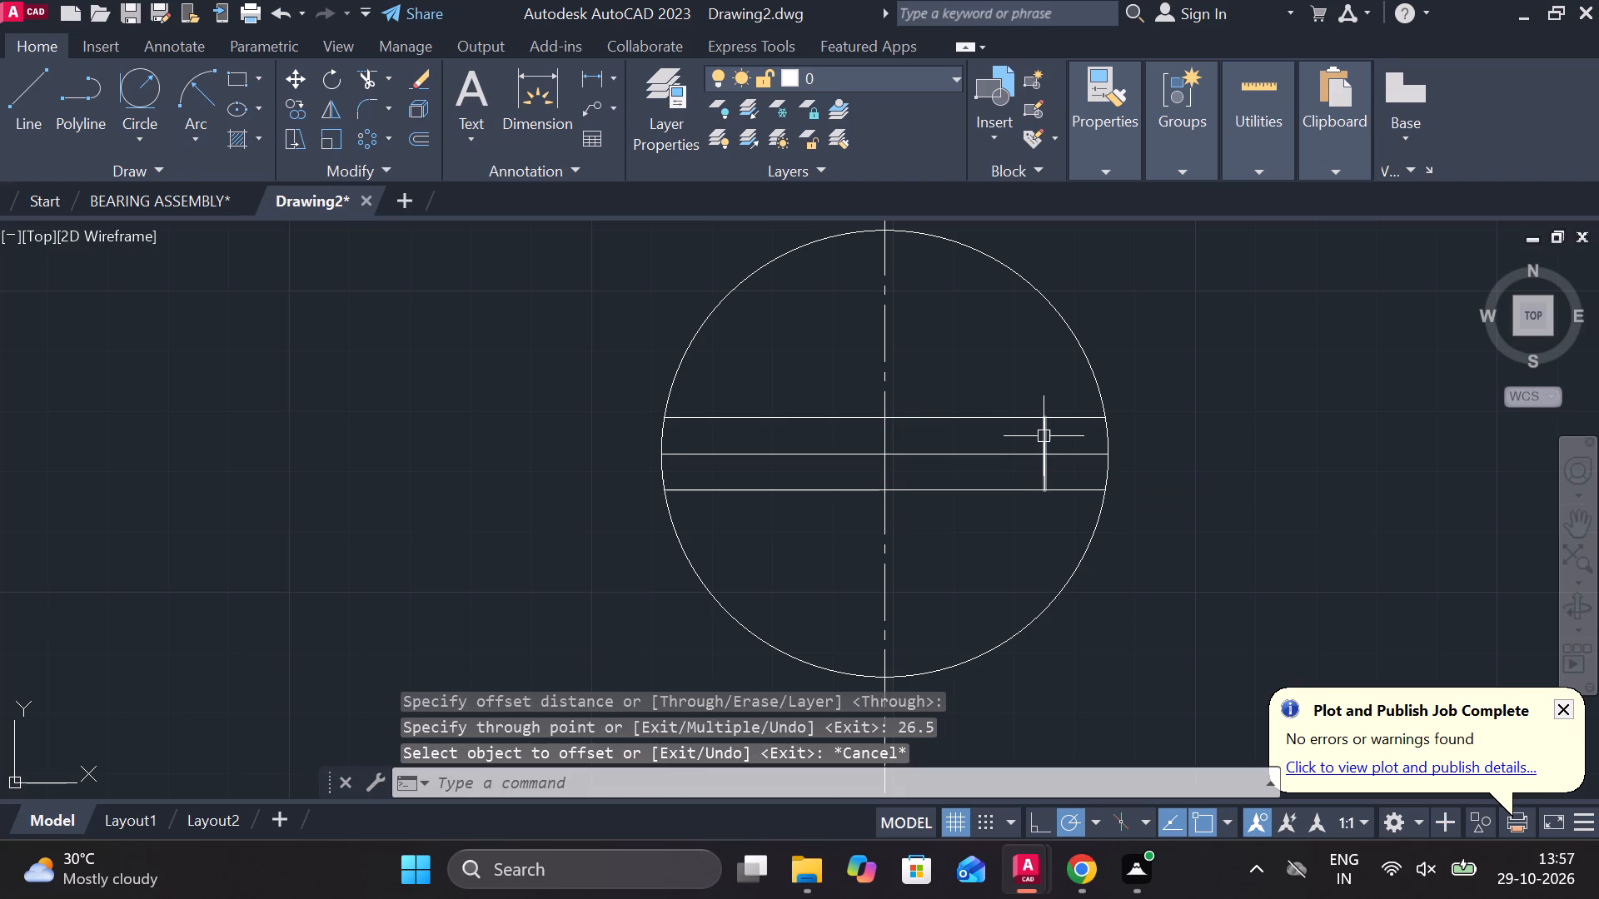
# Offset the right-hand short vertical line by 53 to the left, across the circle's centre.
pyautogui.click(1045, 436)
pyautogui.press('o')
pyautogui.press('Return')
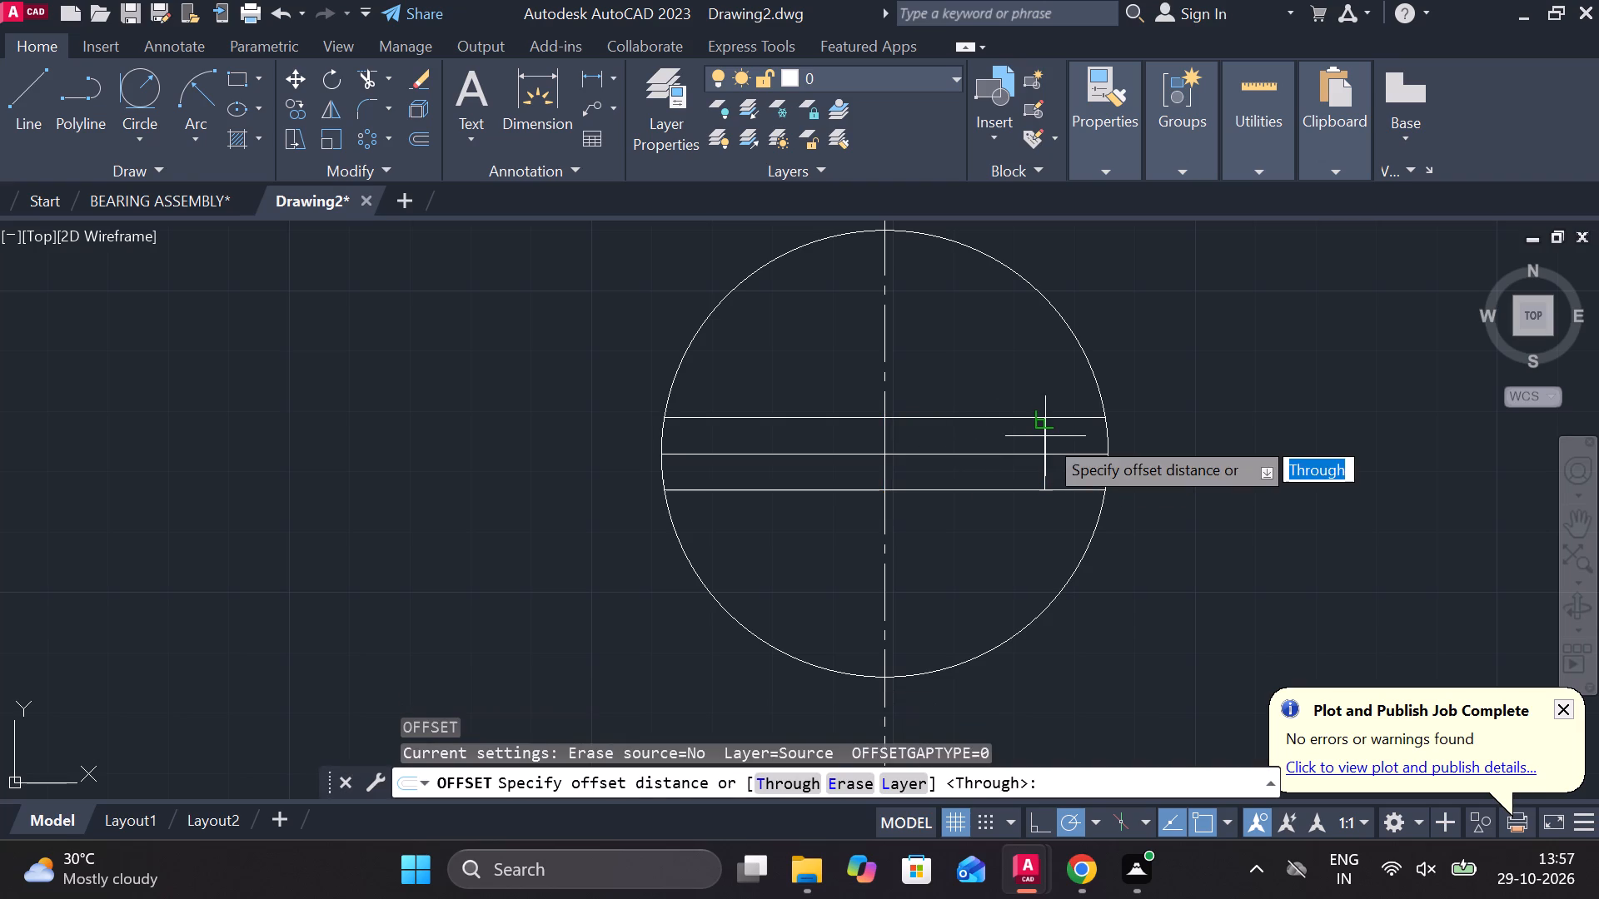
pyautogui.press('space')
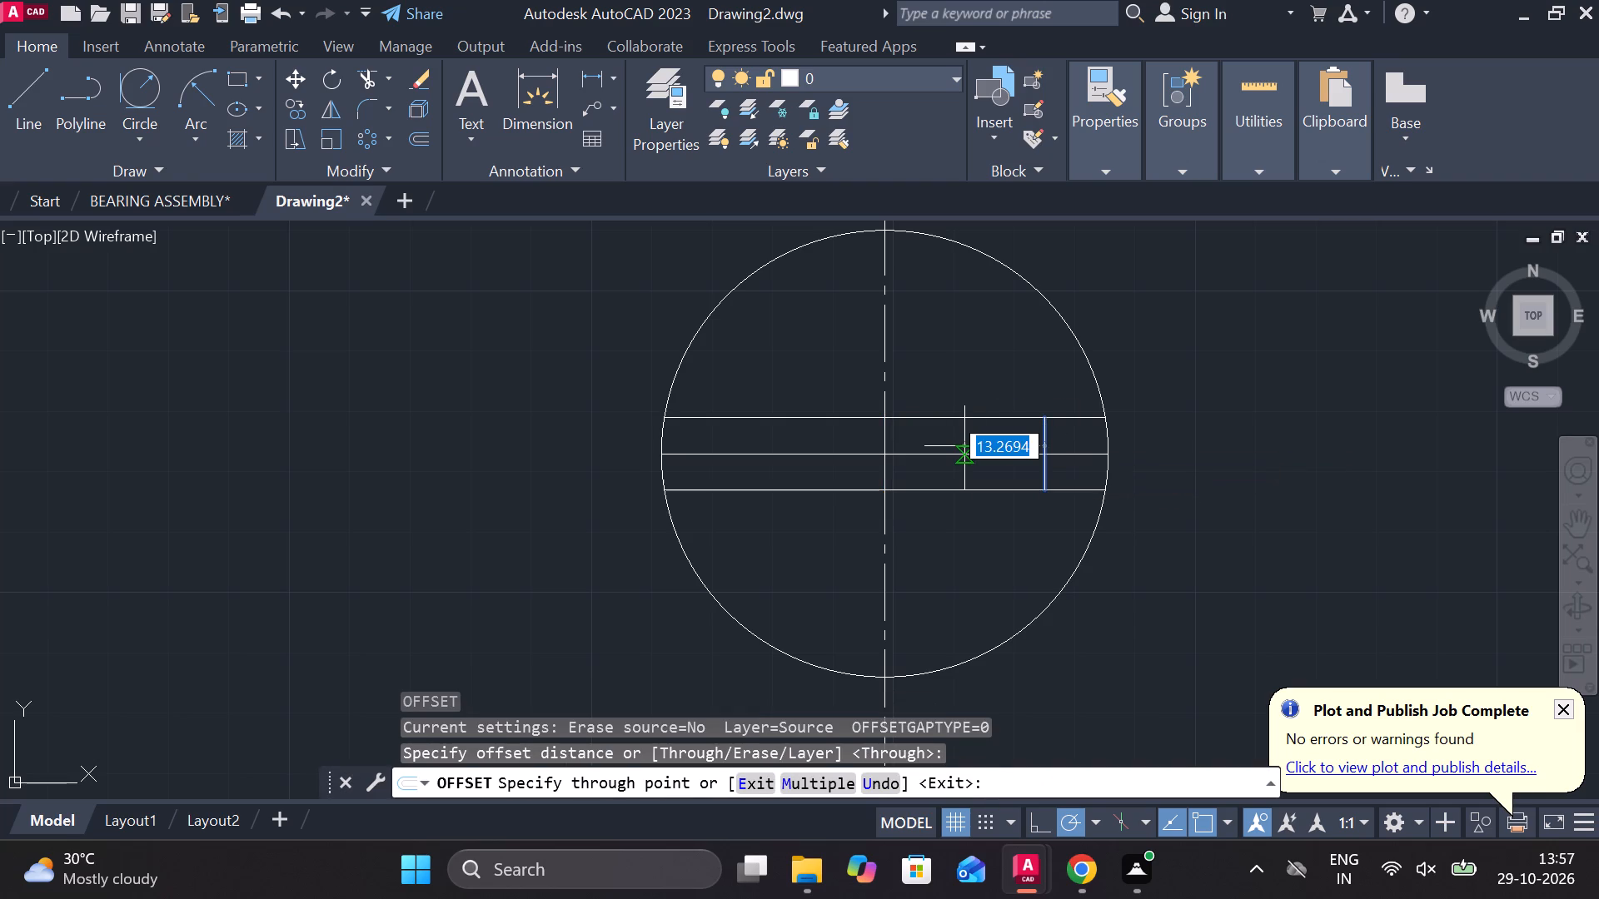
pyautogui.write('53')
pyautogui.press('Return')
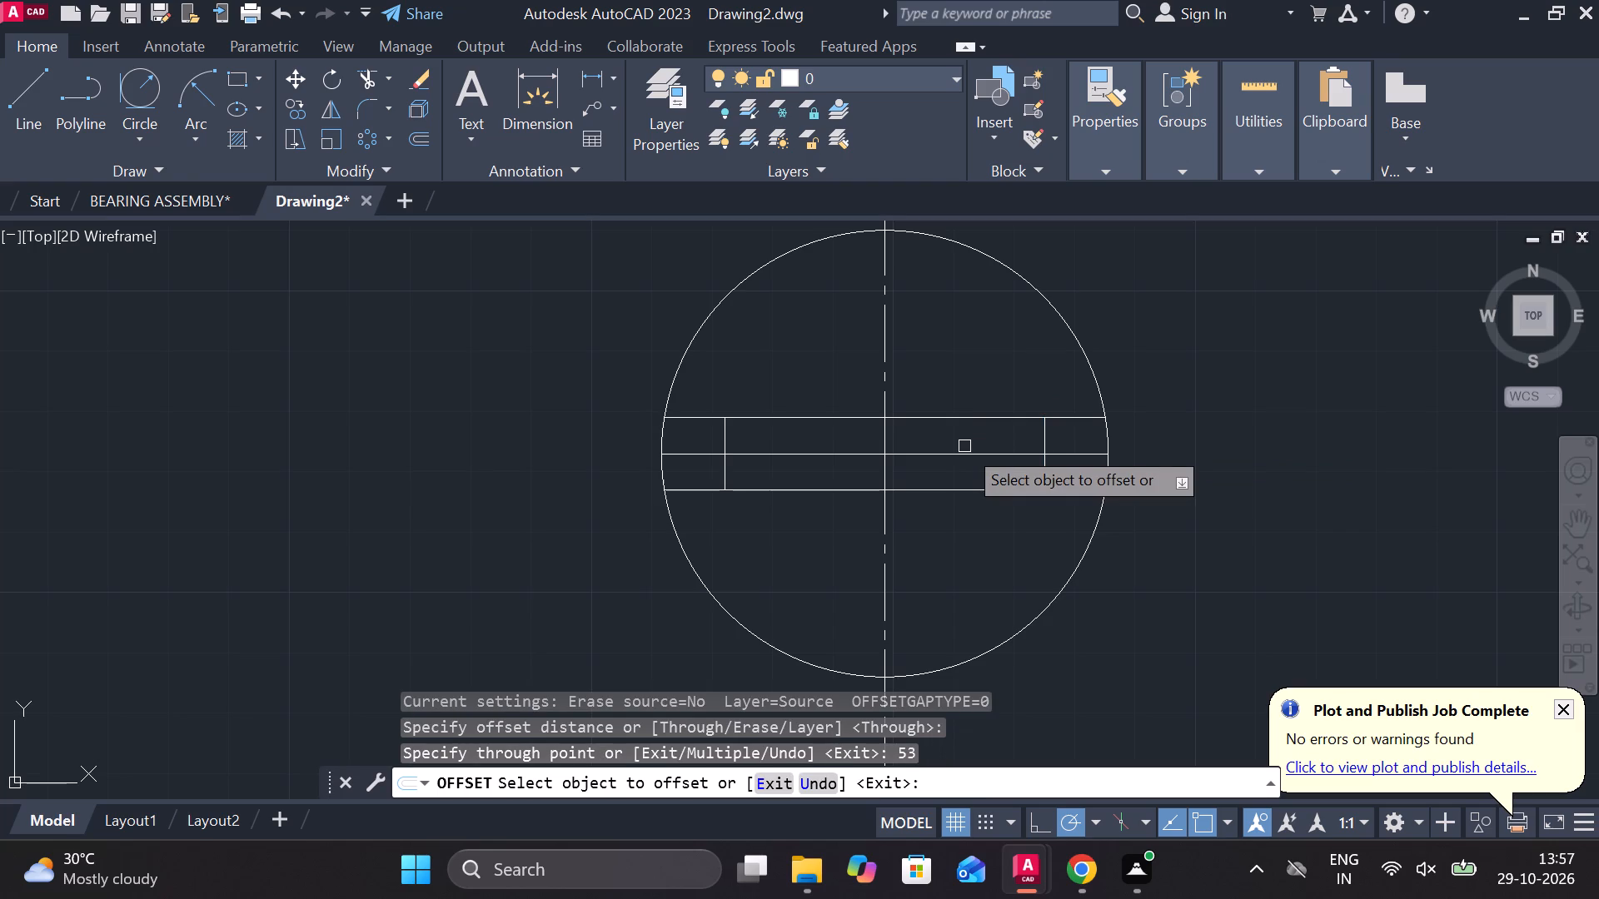
pyautogui.press('Escape')
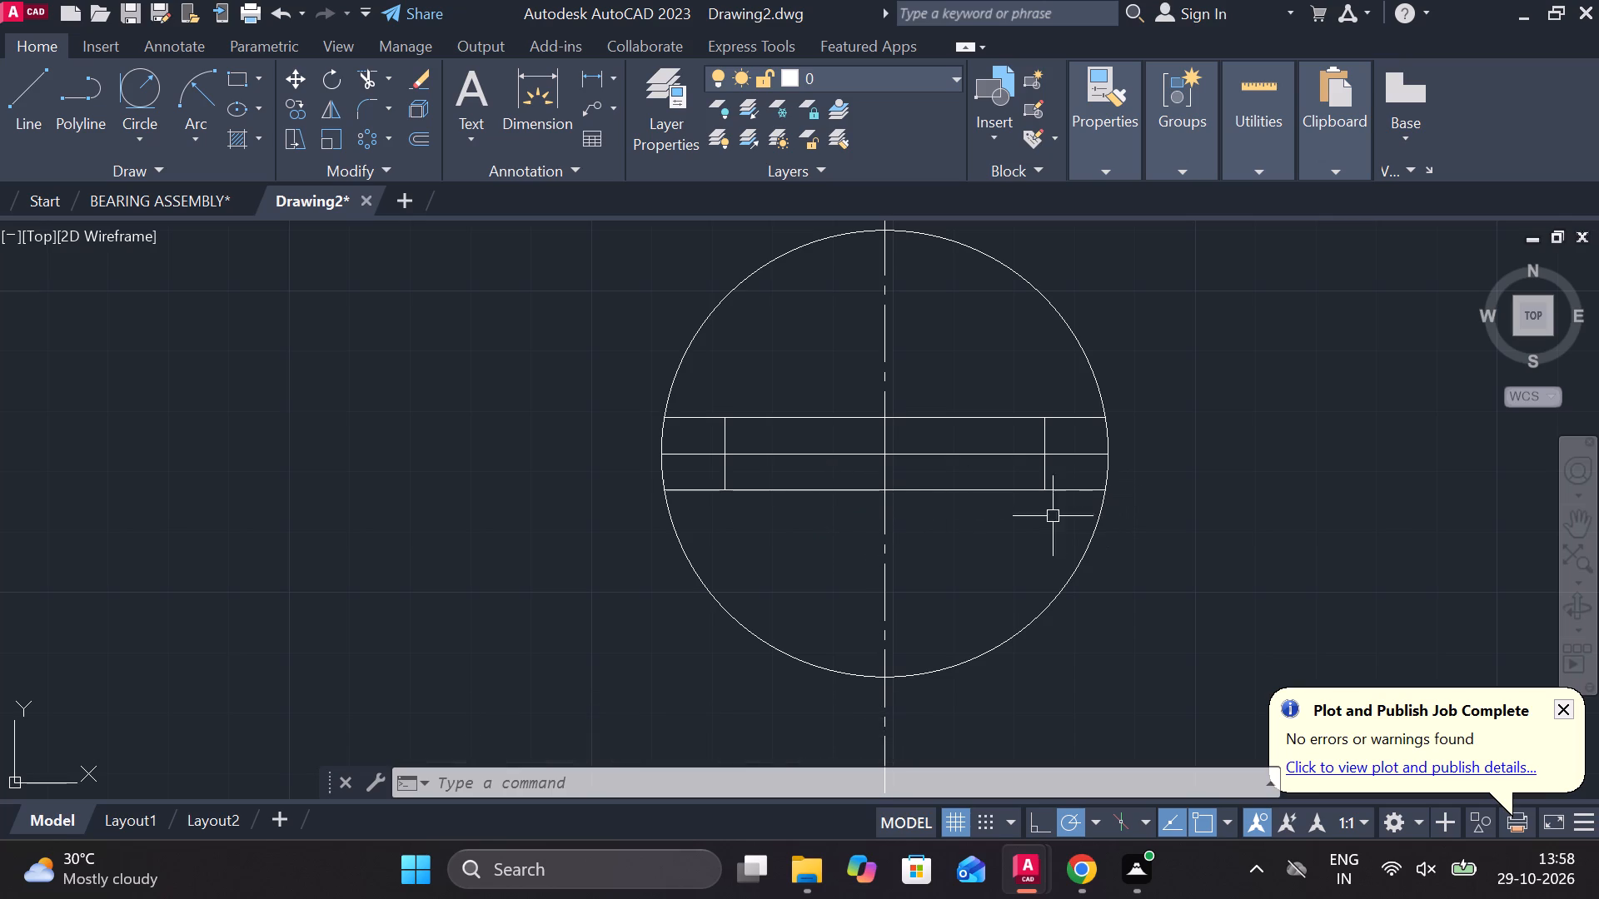
# Offset the circle's horizontal centre line by 45 both above and below.
pyautogui.moveTo(1009, 528); pyautogui.dragTo(949, 572, button='middle')
pyautogui.click(893, 493)
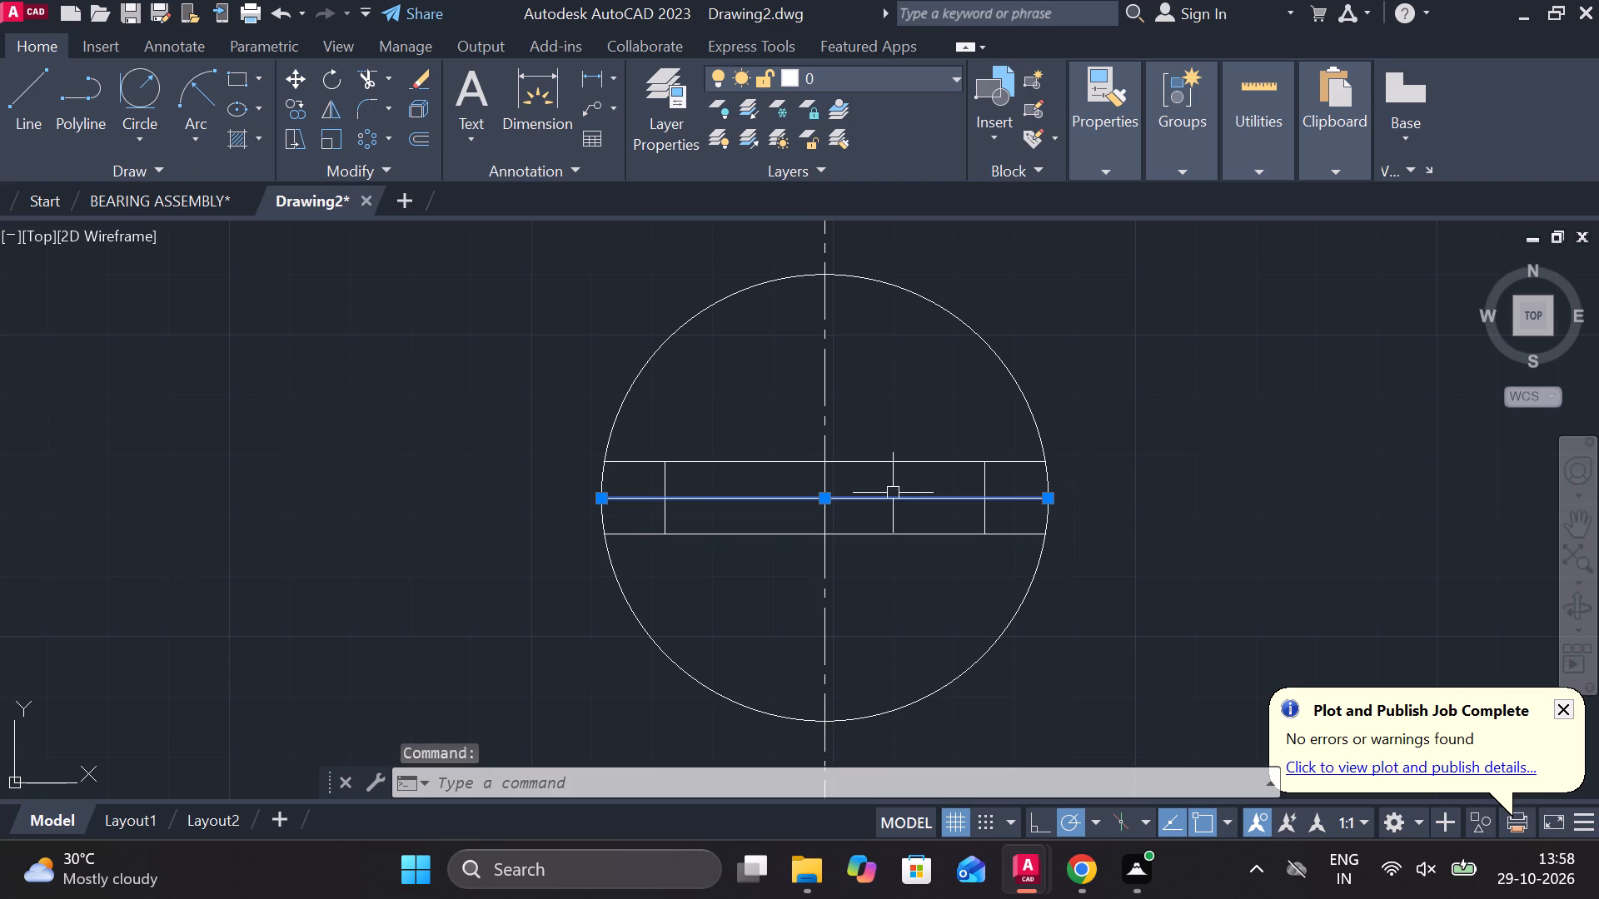
pyautogui.press('o')
pyautogui.press('Return')
pyautogui.press('Return')
pyautogui.write('45')
pyautogui.press('space')
pyautogui.click(899, 496)
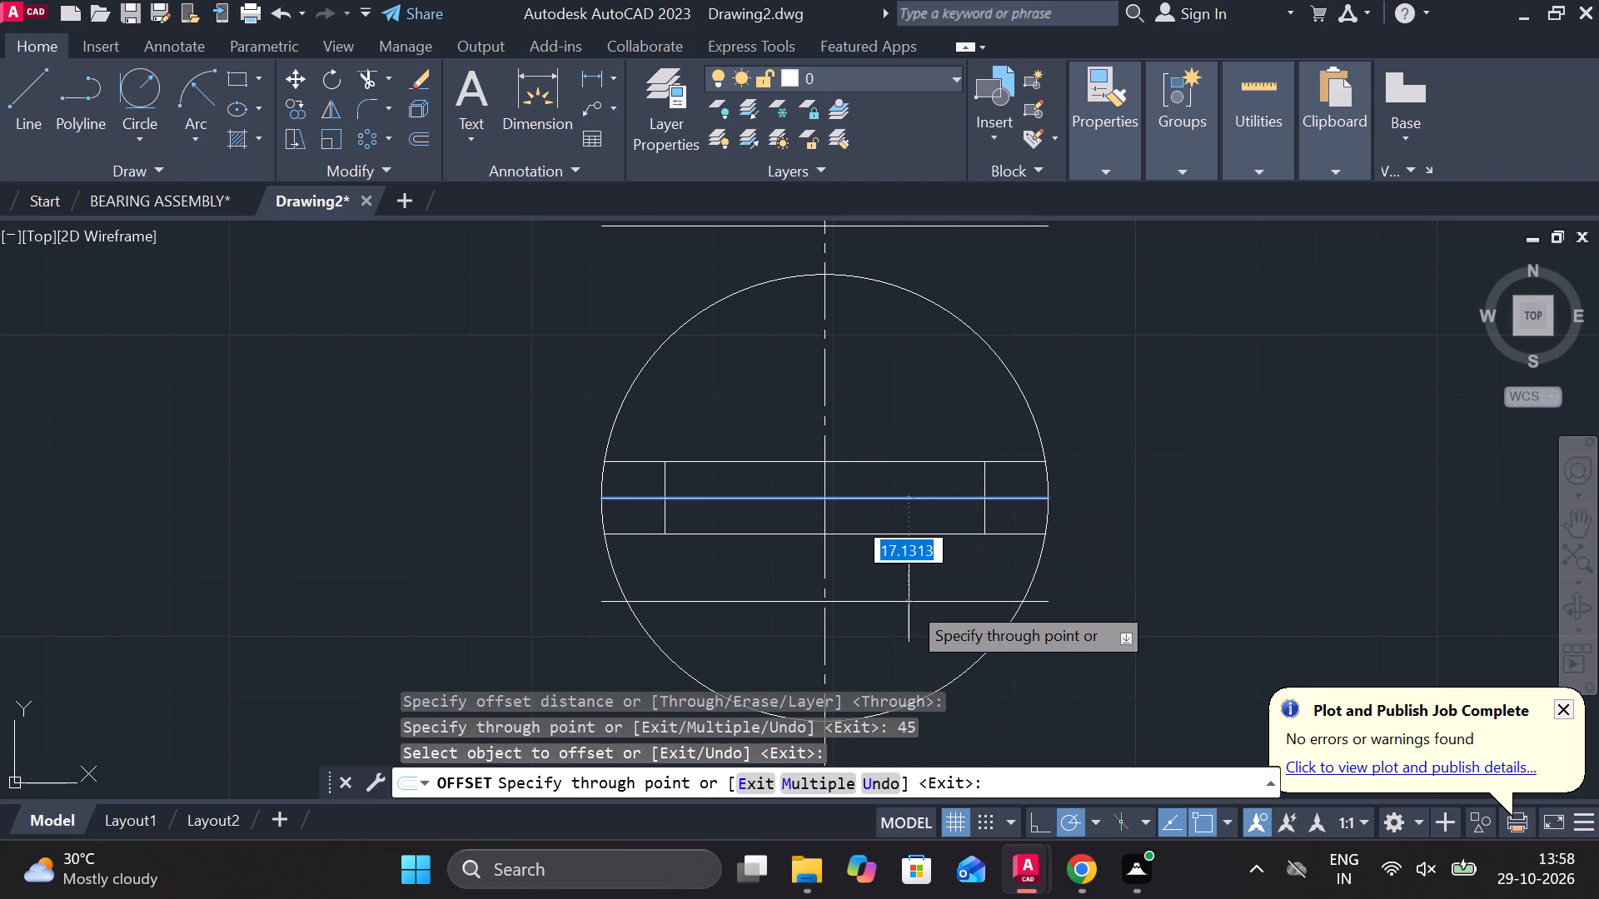
pyautogui.write('45')
pyautogui.press('Return')
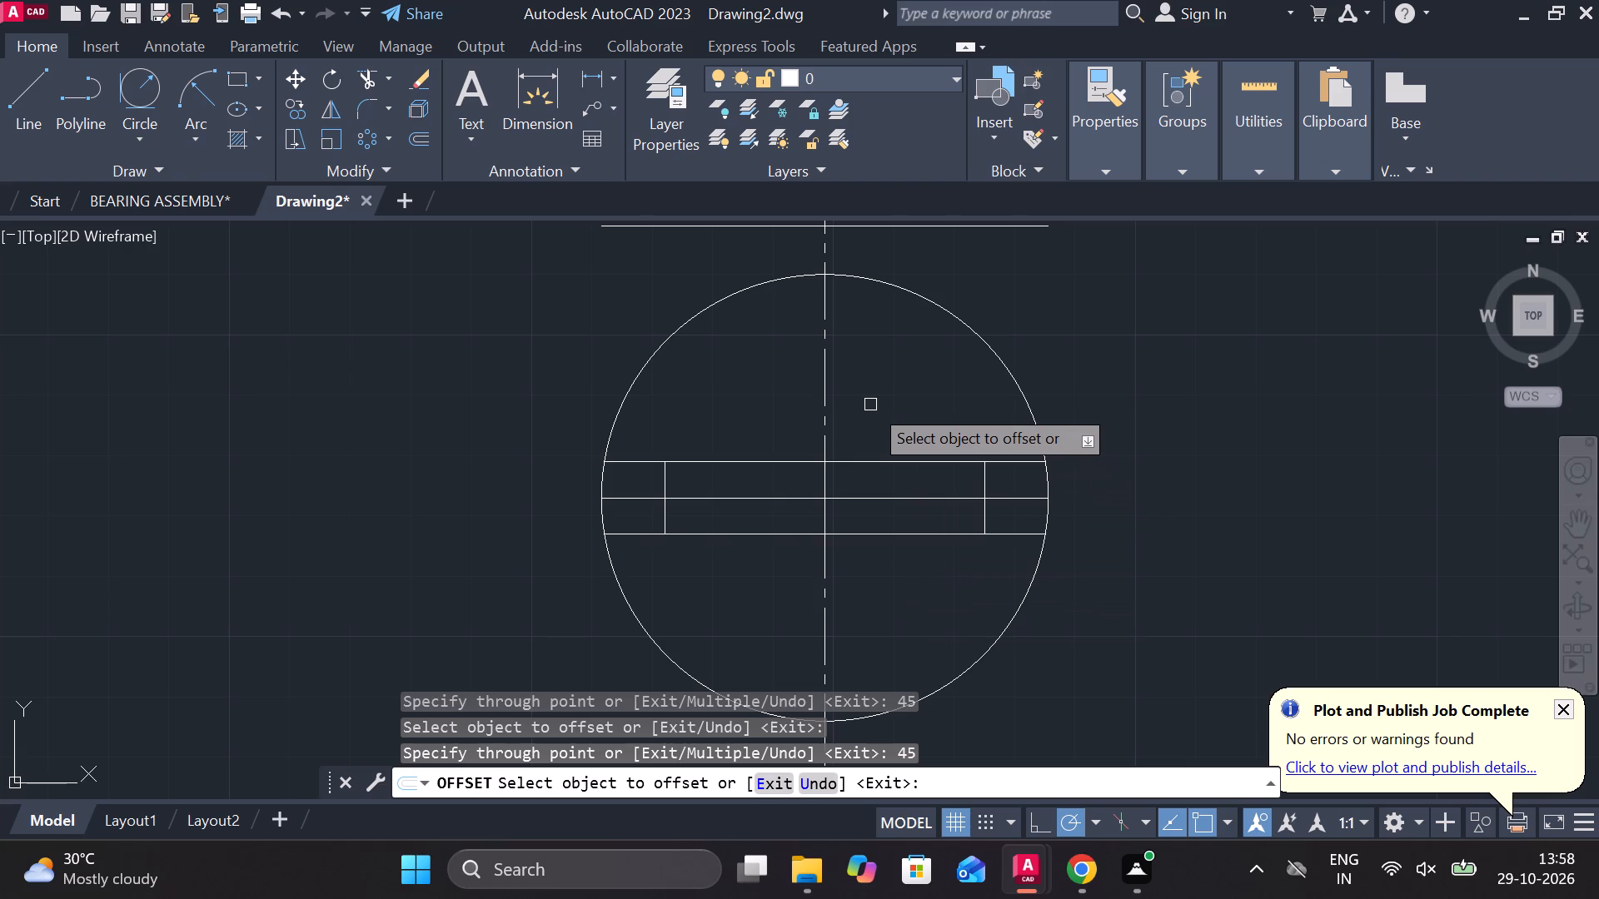
pyautogui.moveTo(847, 388); pyautogui.dragTo(854, 416, button='middle')
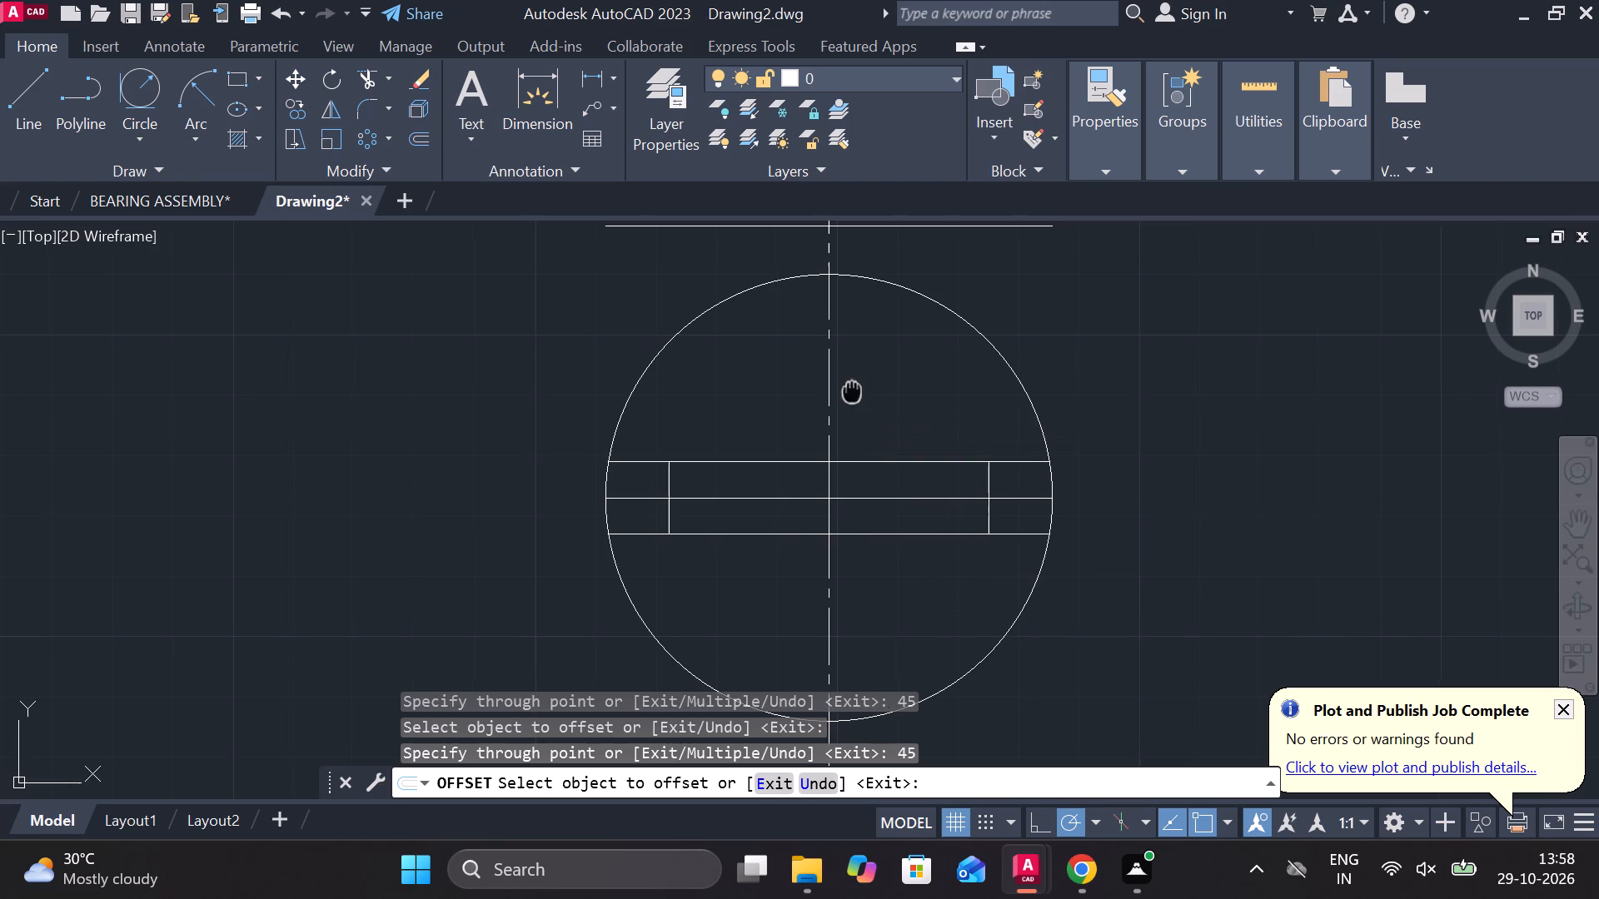
pyautogui.moveTo(854, 416); pyautogui.dragTo(853, 429, button='middle')
pyautogui.press('Escape')
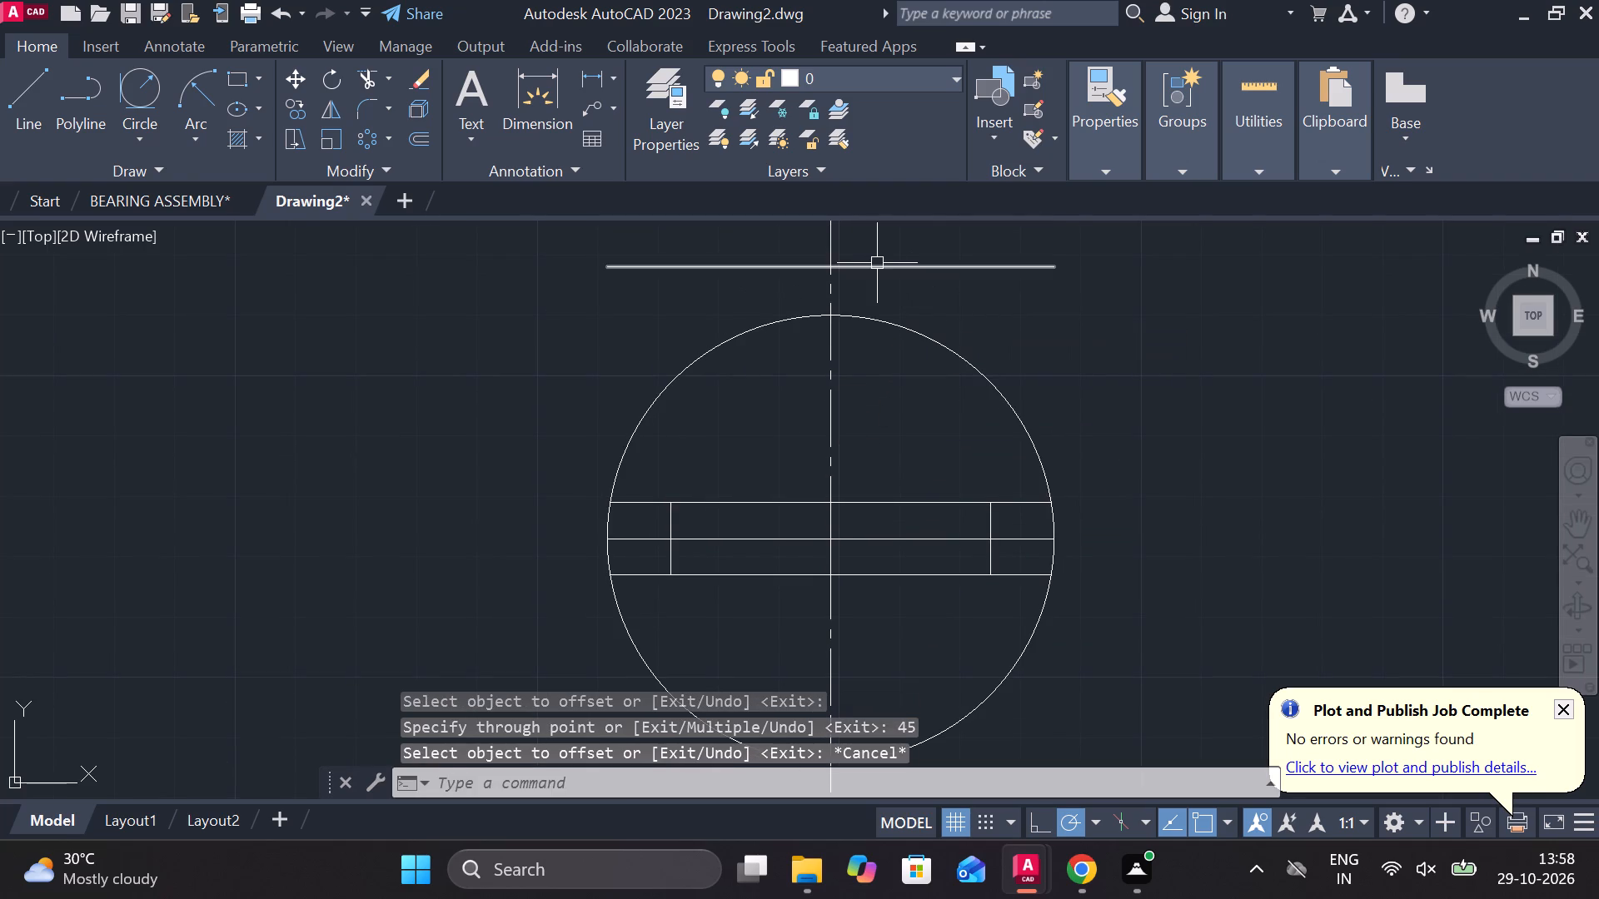
# Trim the Ø74 circle above and below the horizontal band, keeping only its short end arcs.
pyautogui.scroll(1, 864, 261)
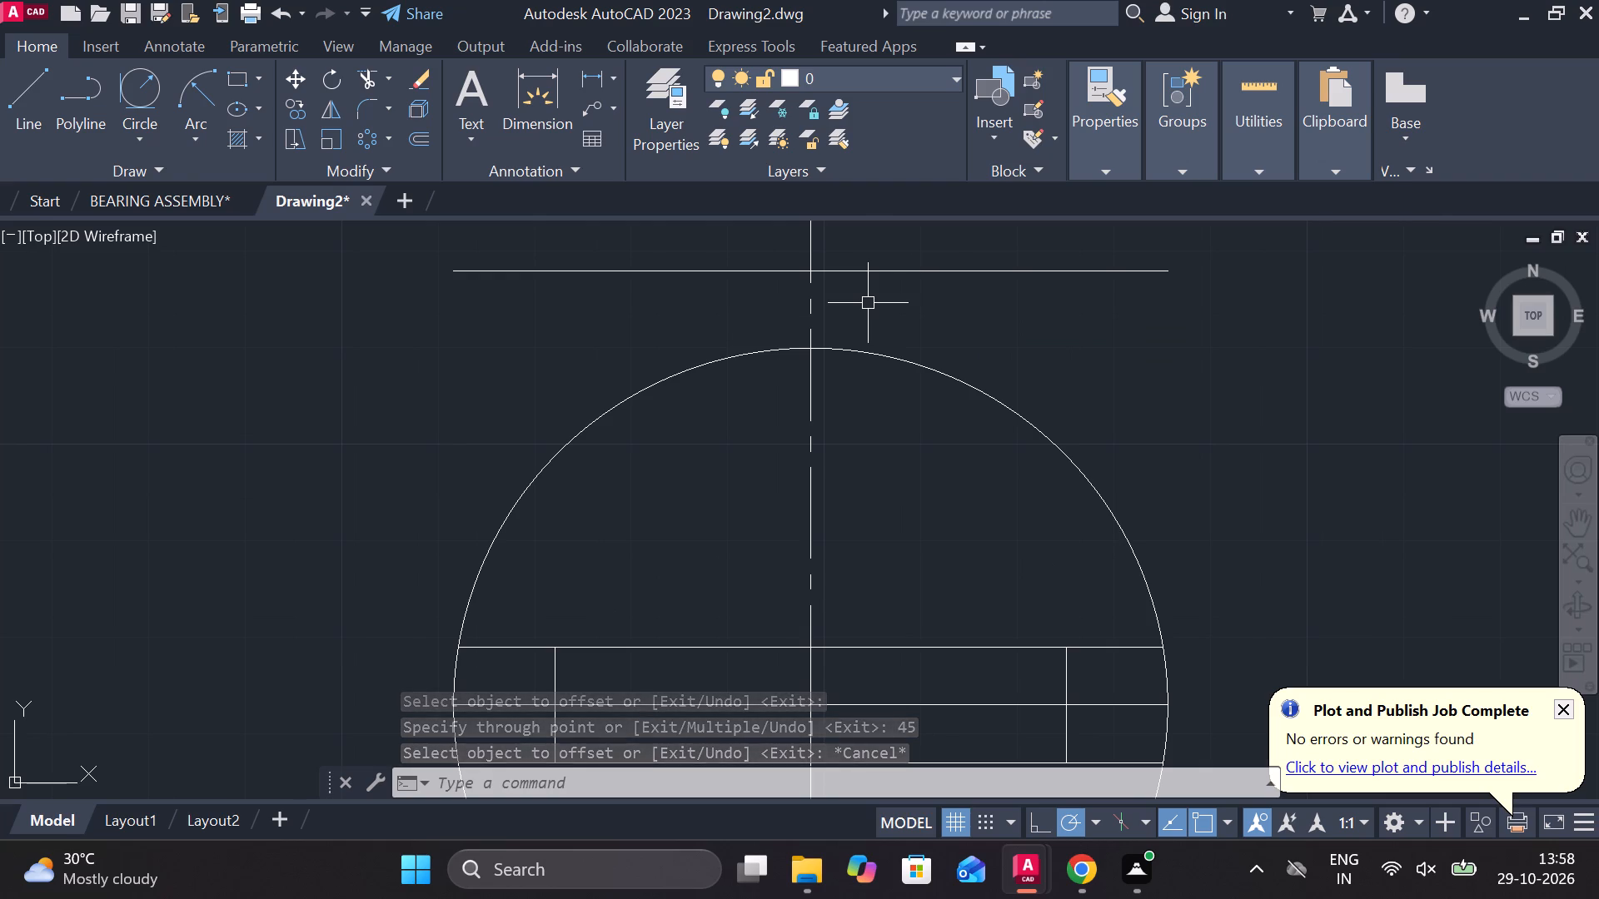
pyautogui.click(1009, 405)
pyautogui.press('e')
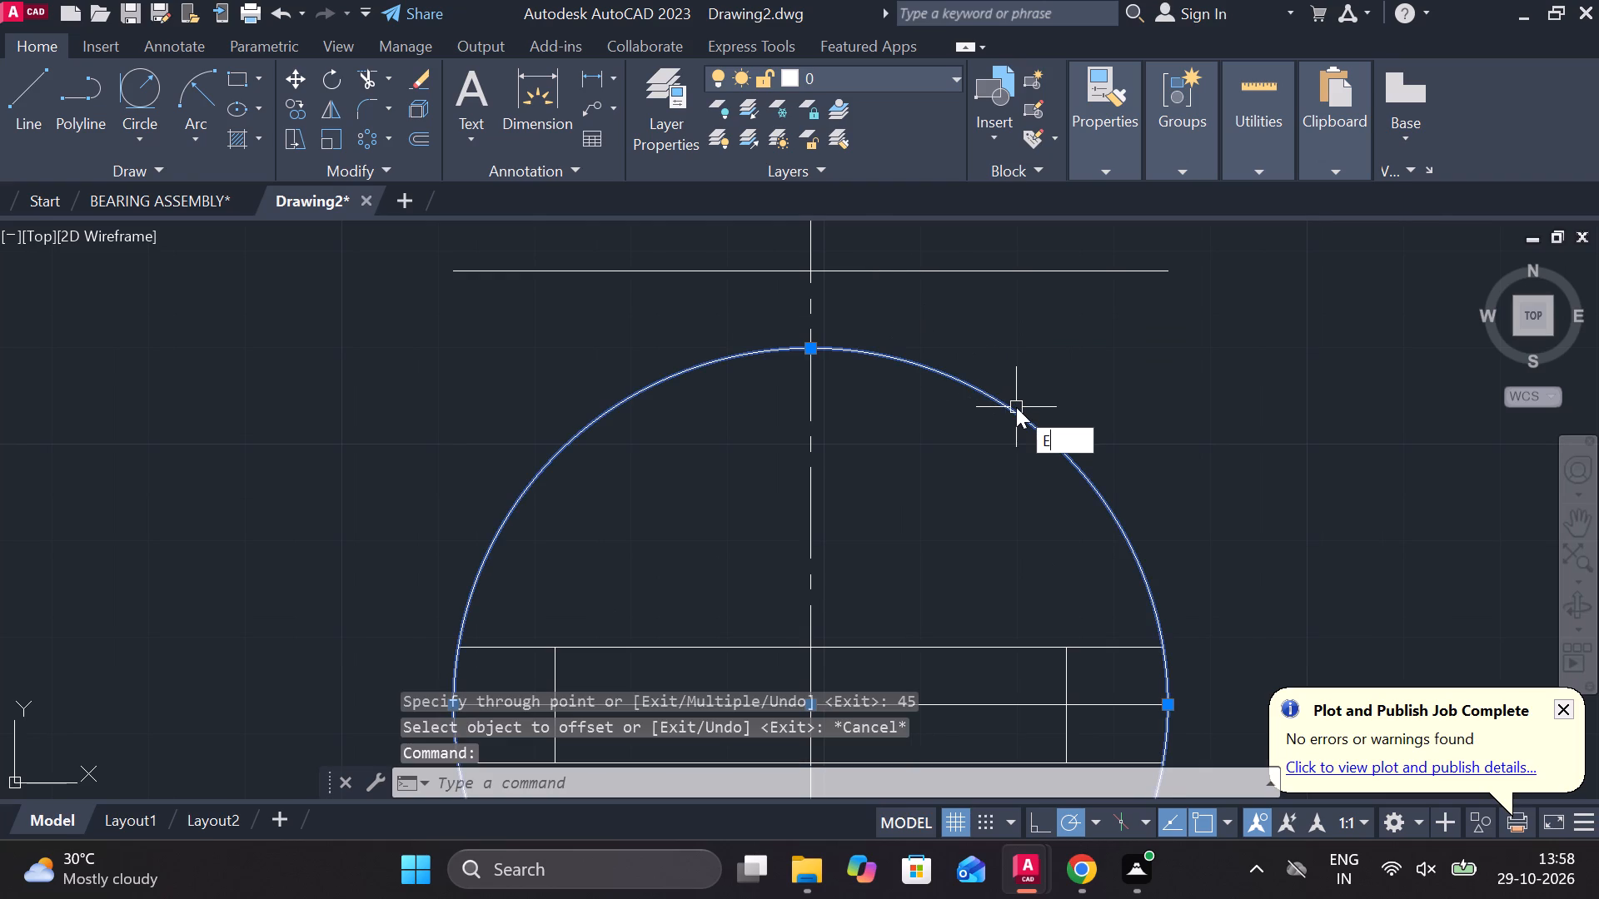
pyautogui.press('Escape')
pyautogui.write('TR')
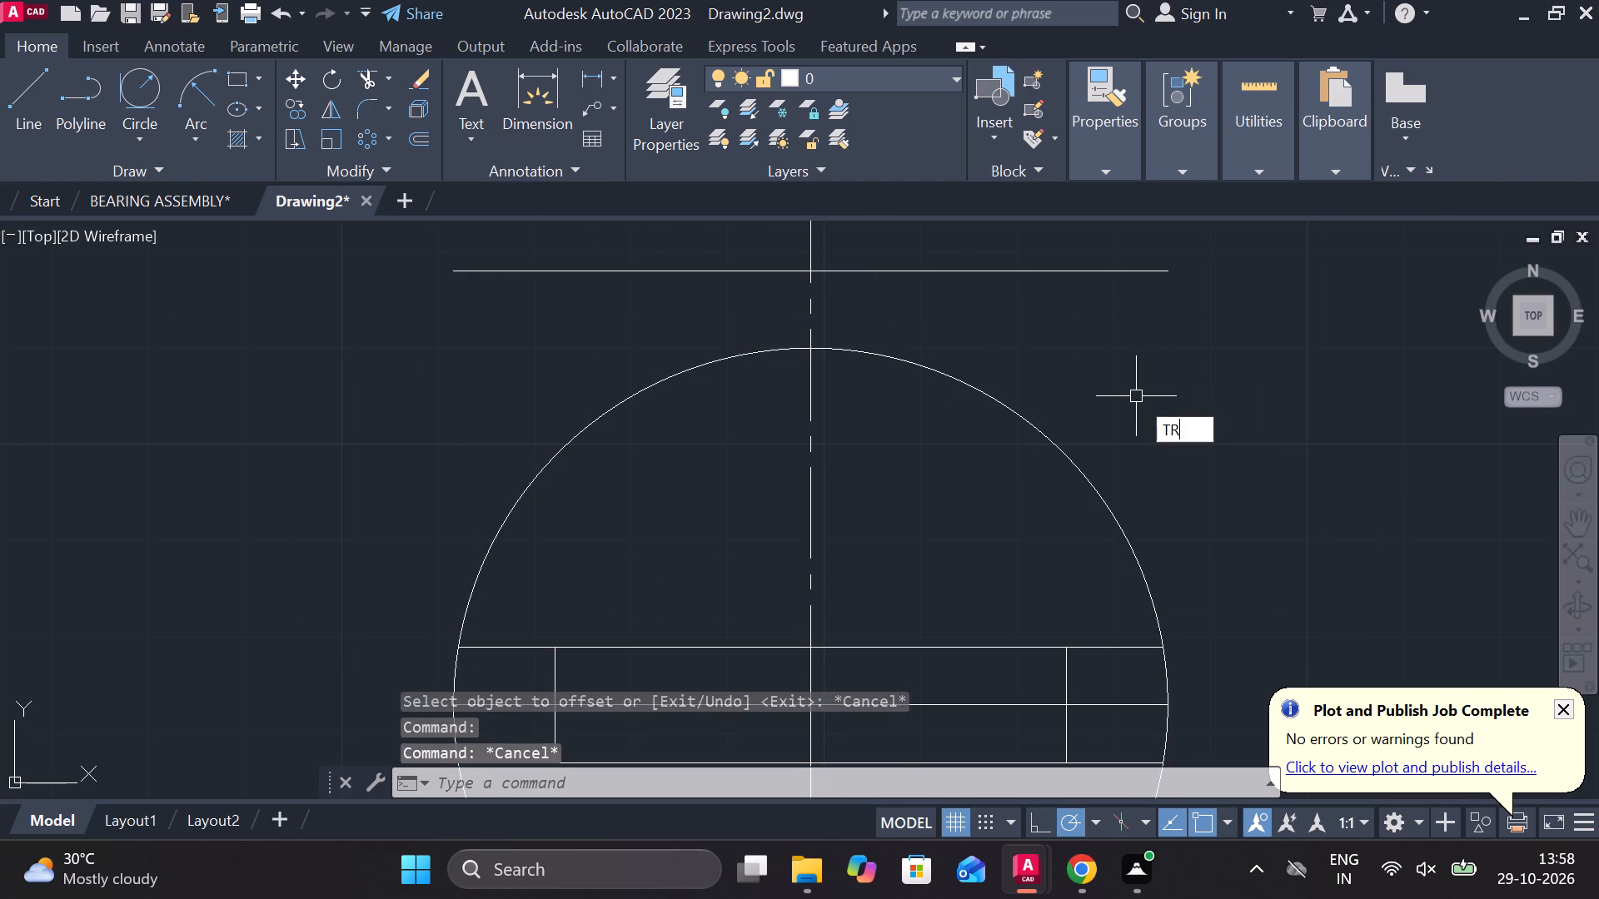
pyautogui.press('space')
pyautogui.click(1071, 462)
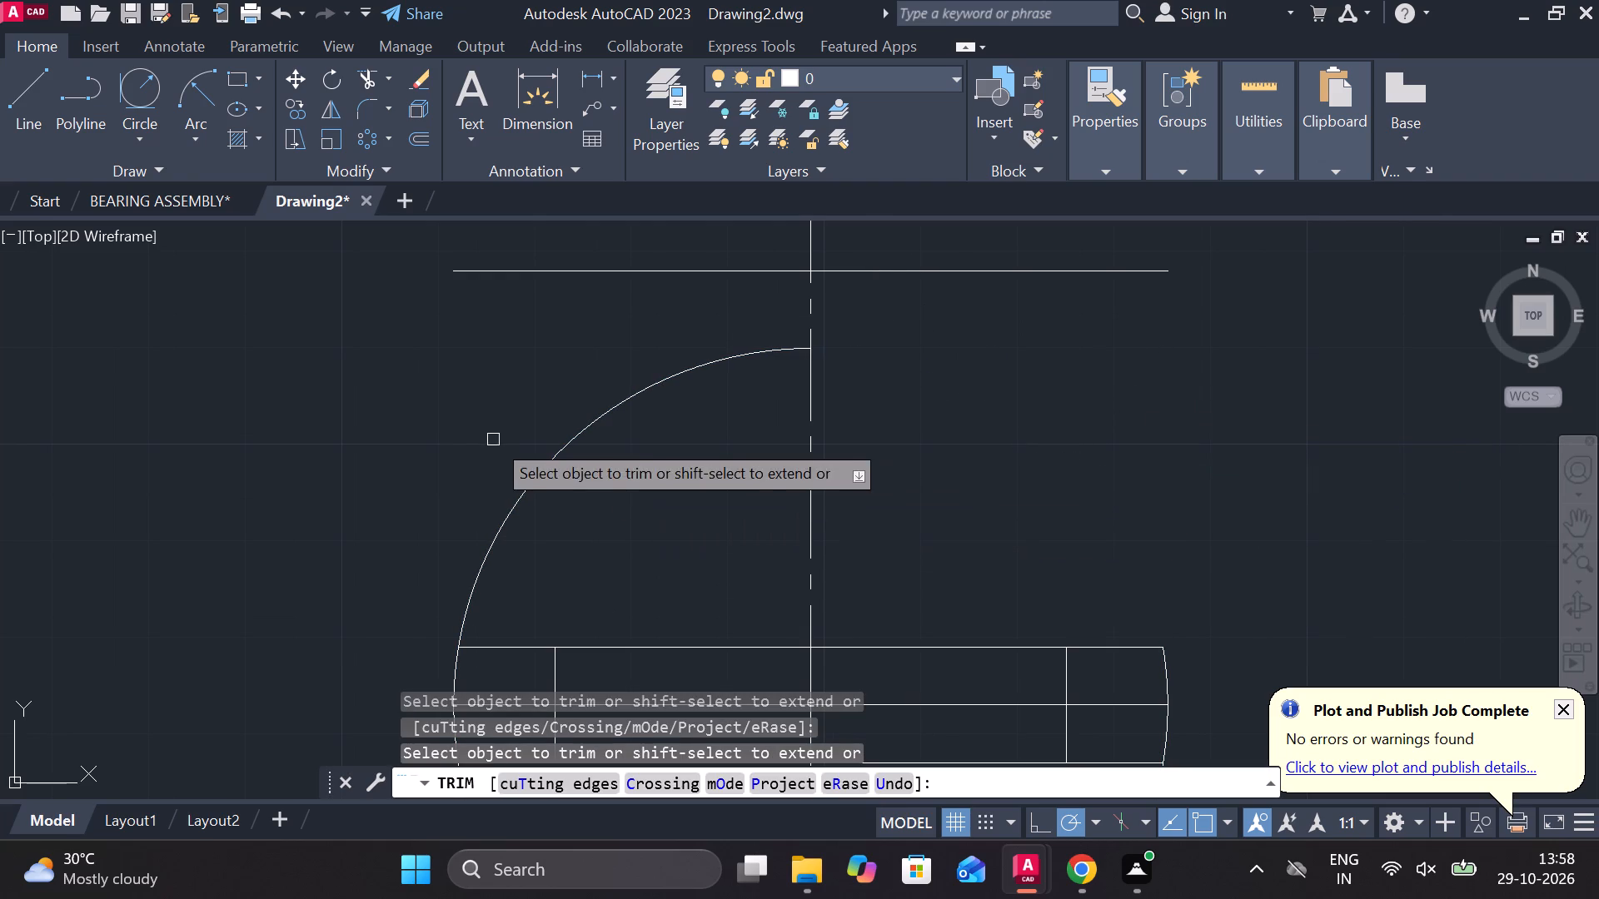
pyautogui.click(526, 474)
pyautogui.click(568, 489)
pyautogui.moveTo(568, 489); pyautogui.dragTo(570, 271, button='middle')
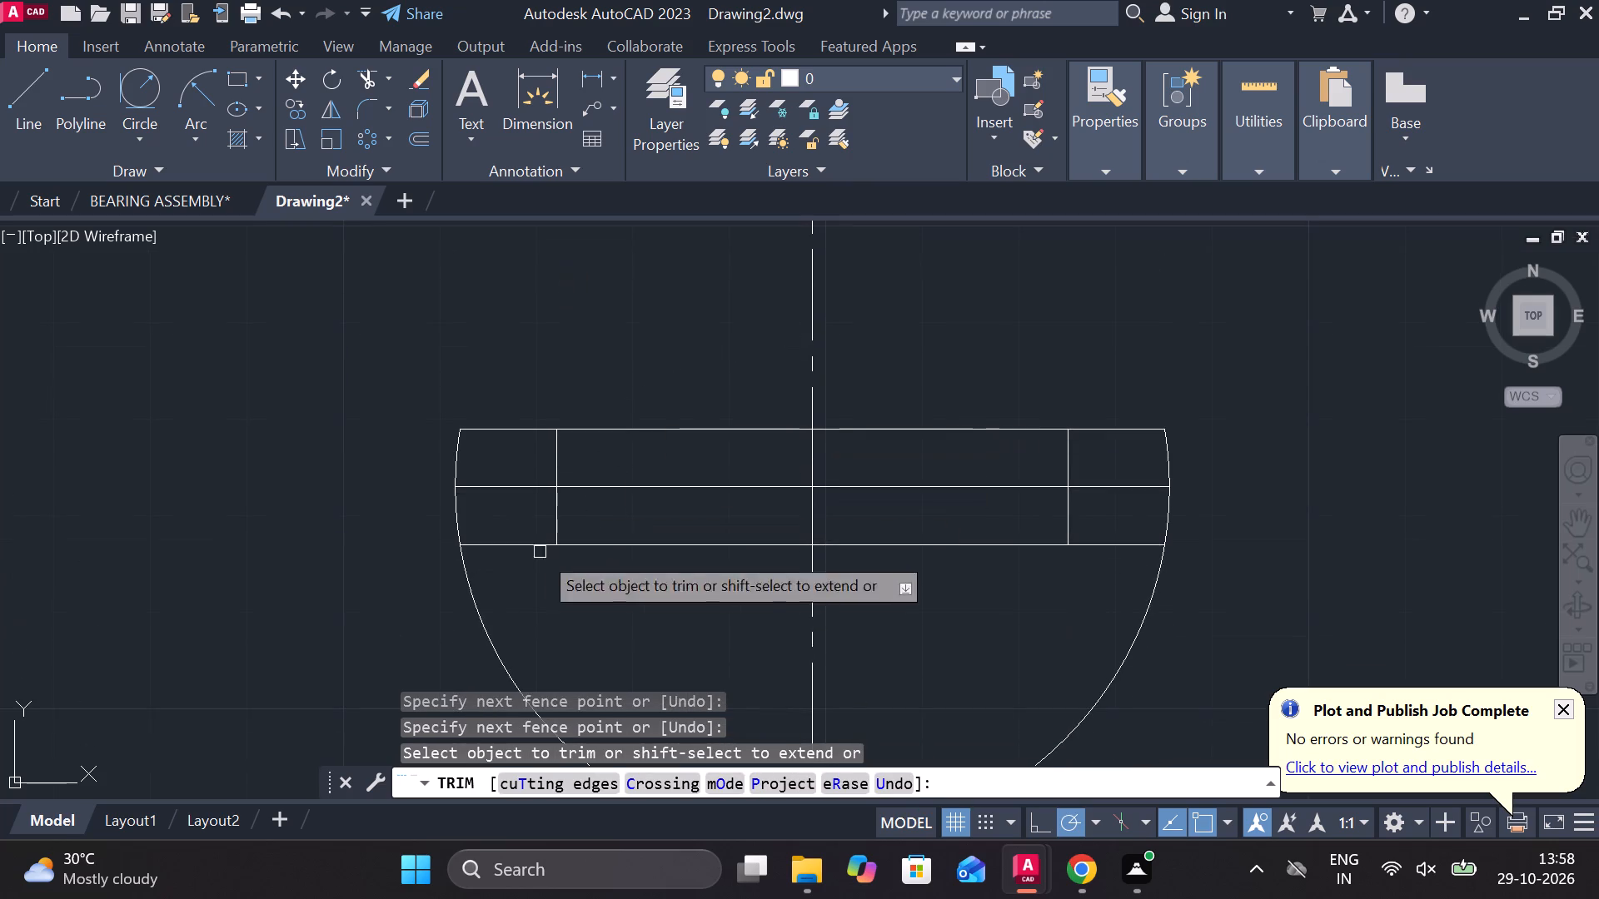
pyautogui.click(476, 589)
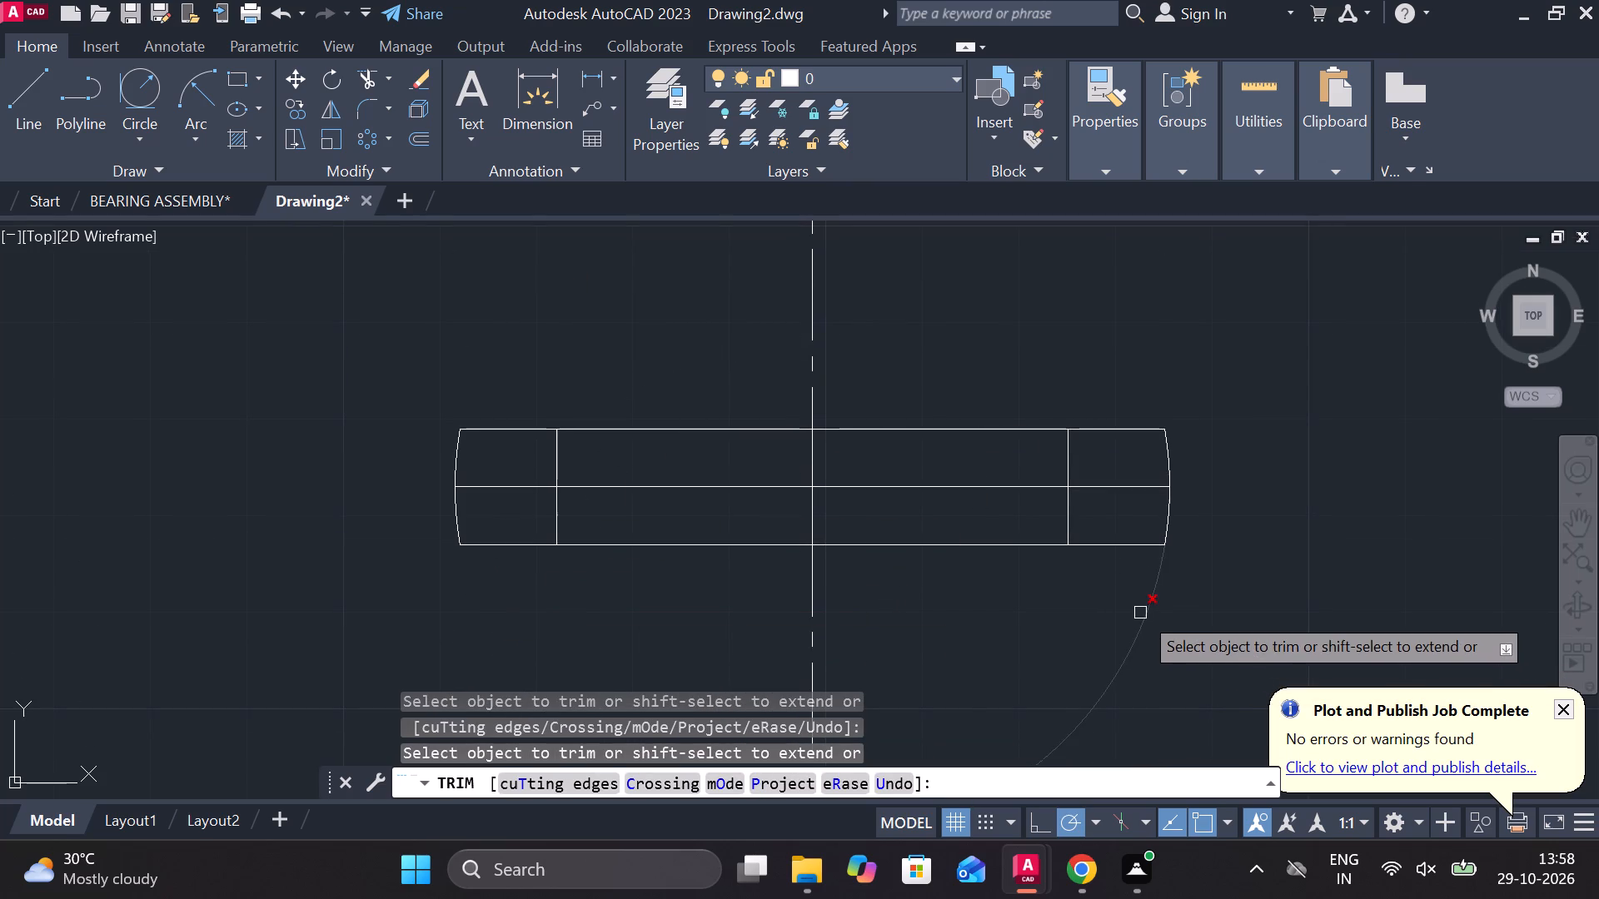
pyautogui.click(1140, 613)
pyautogui.press('Escape')
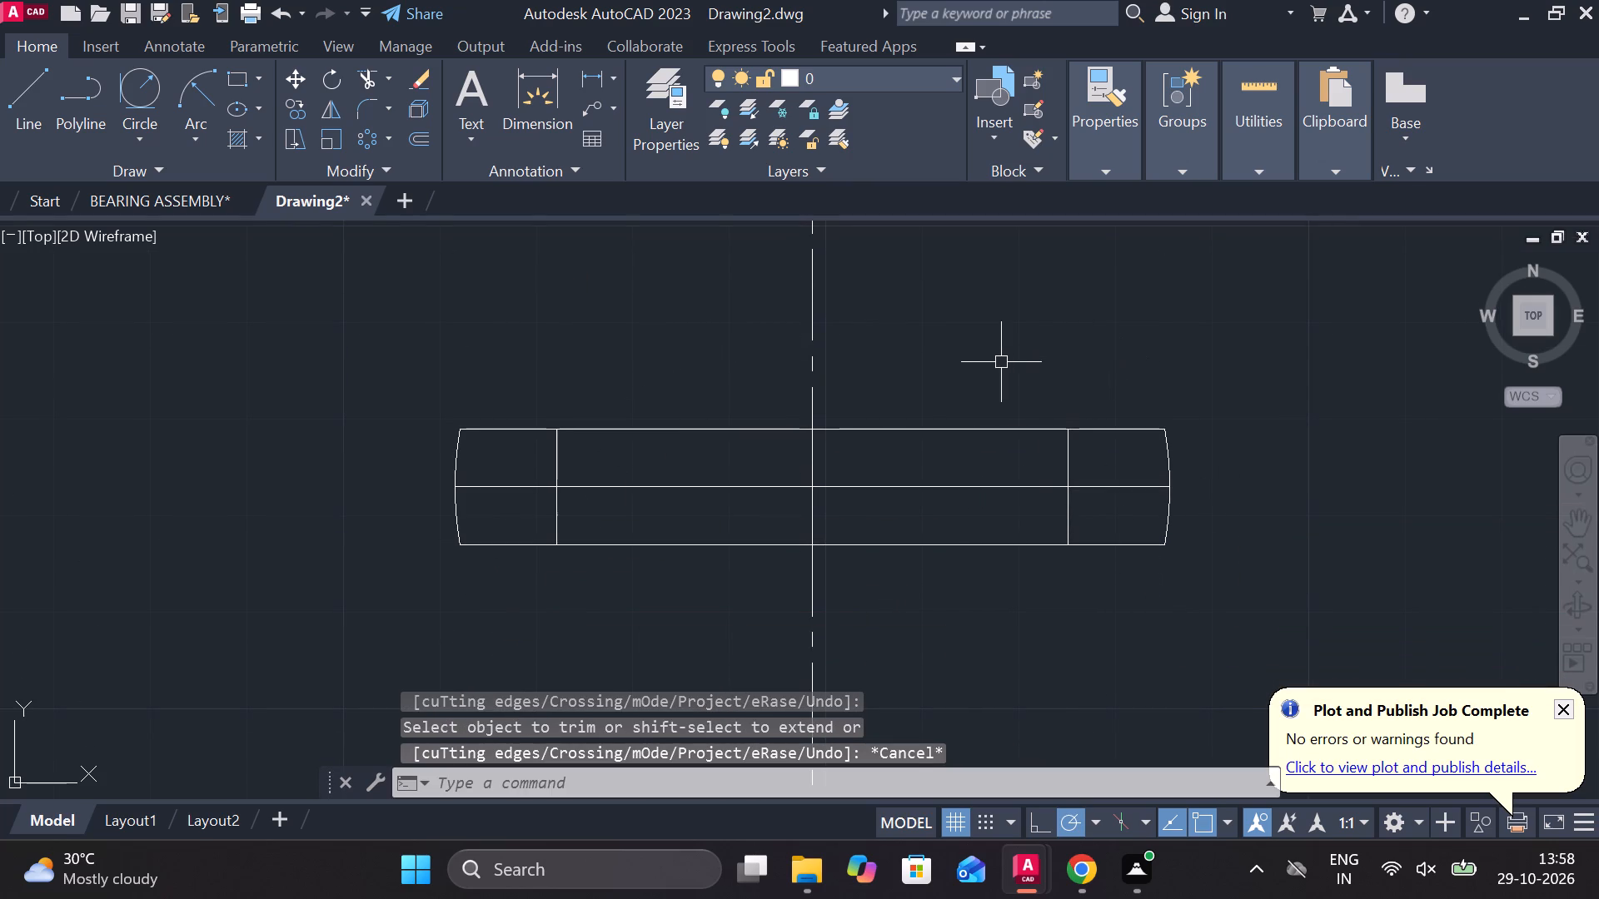
# Trim the band's upper and lower lines between the two short vertical lines, leaving a closed block at each end.
pyautogui.write('TR')
pyautogui.press('space')
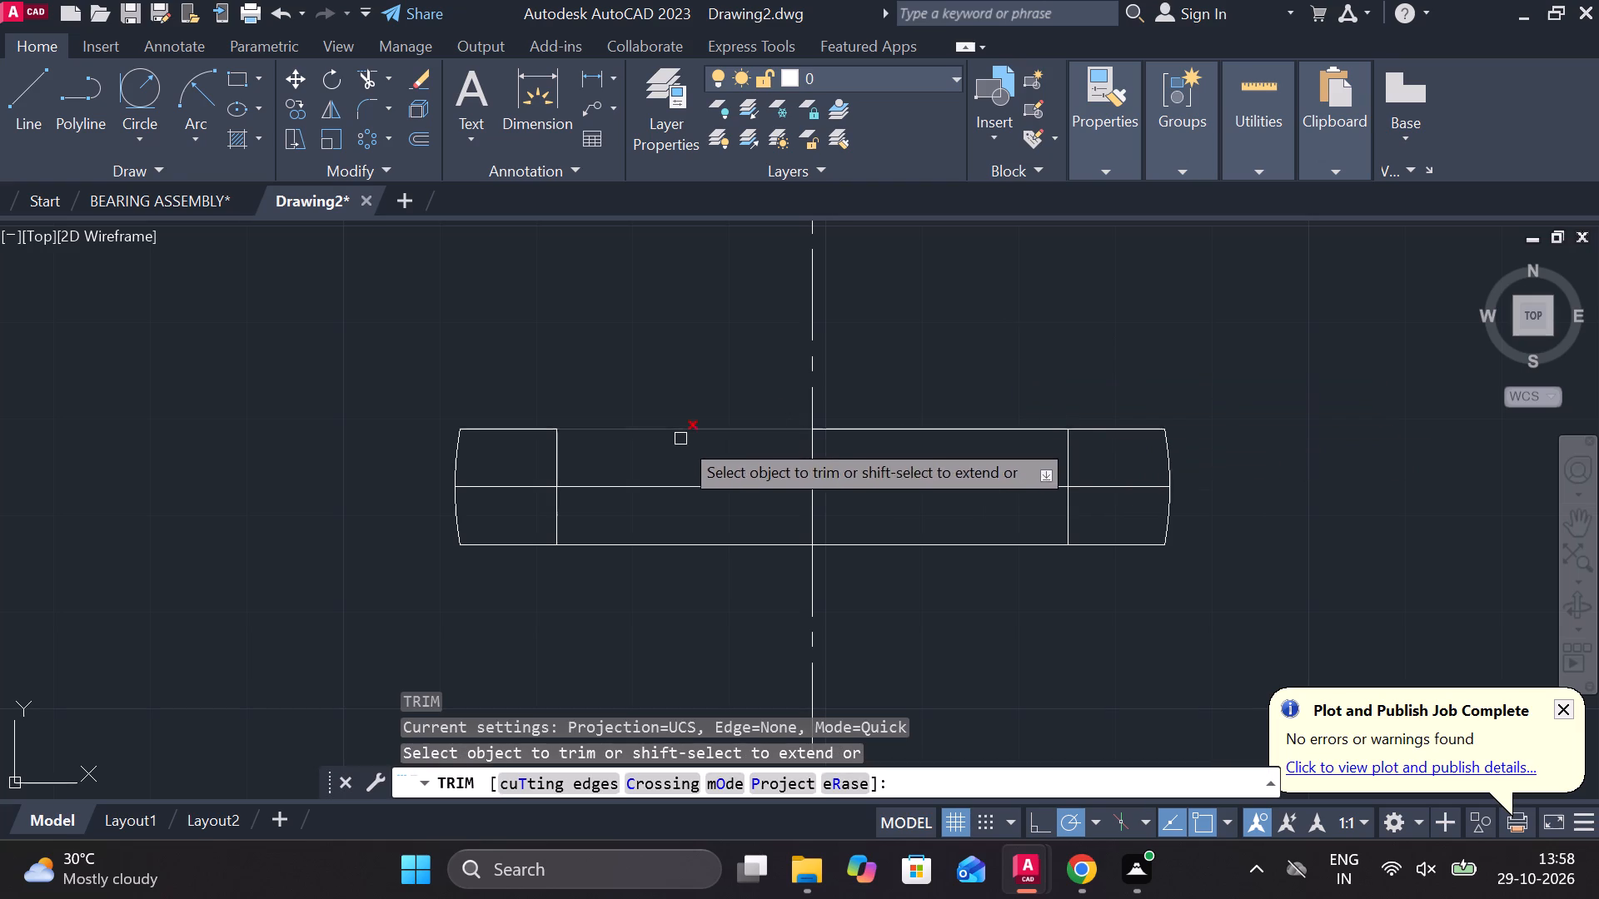
pyautogui.click(596, 430)
pyautogui.click(628, 548)
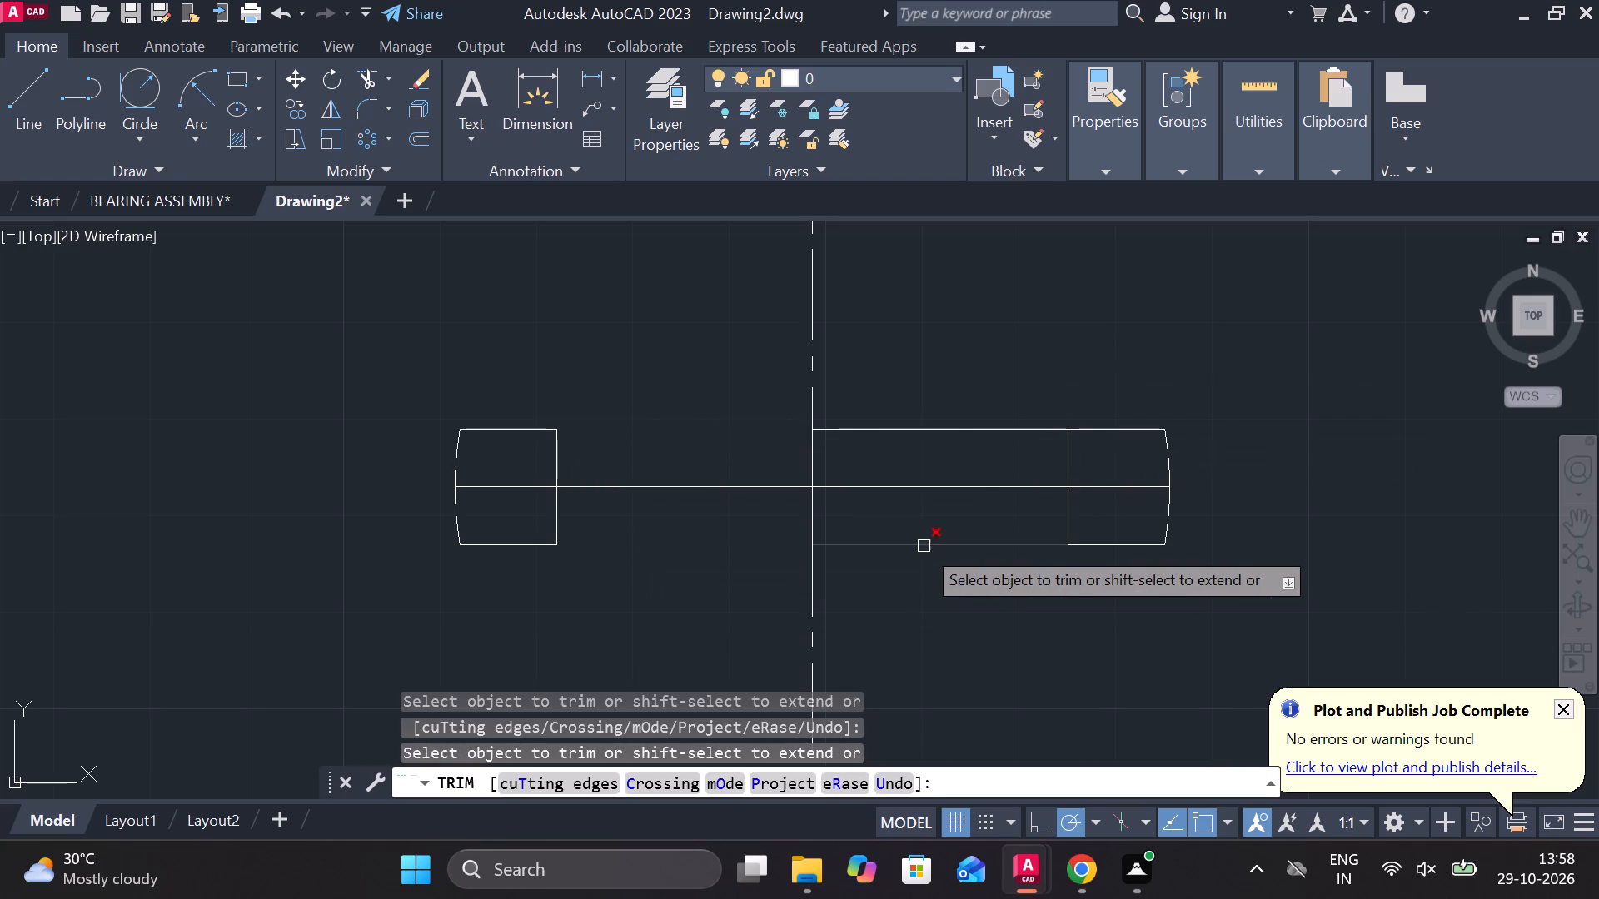
pyautogui.click(922, 546)
pyautogui.click(919, 430)
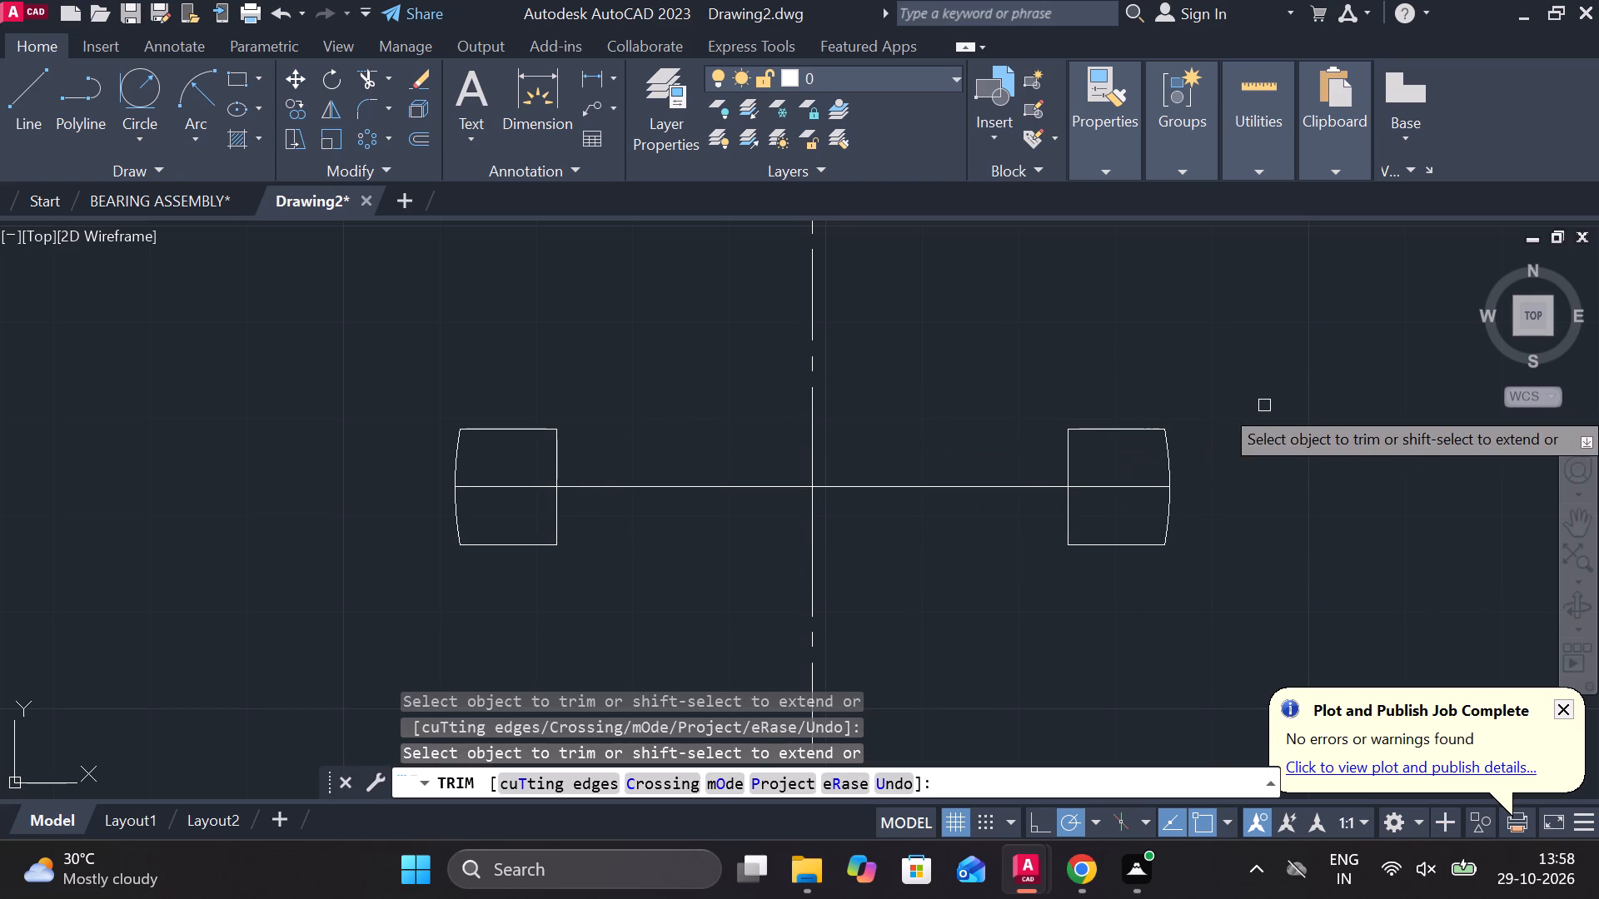
pyautogui.press('Escape')
# Draw a circle centred where the horizontal and vertical centre lines cross.
pyautogui.write('C')
pyautogui.press('space')
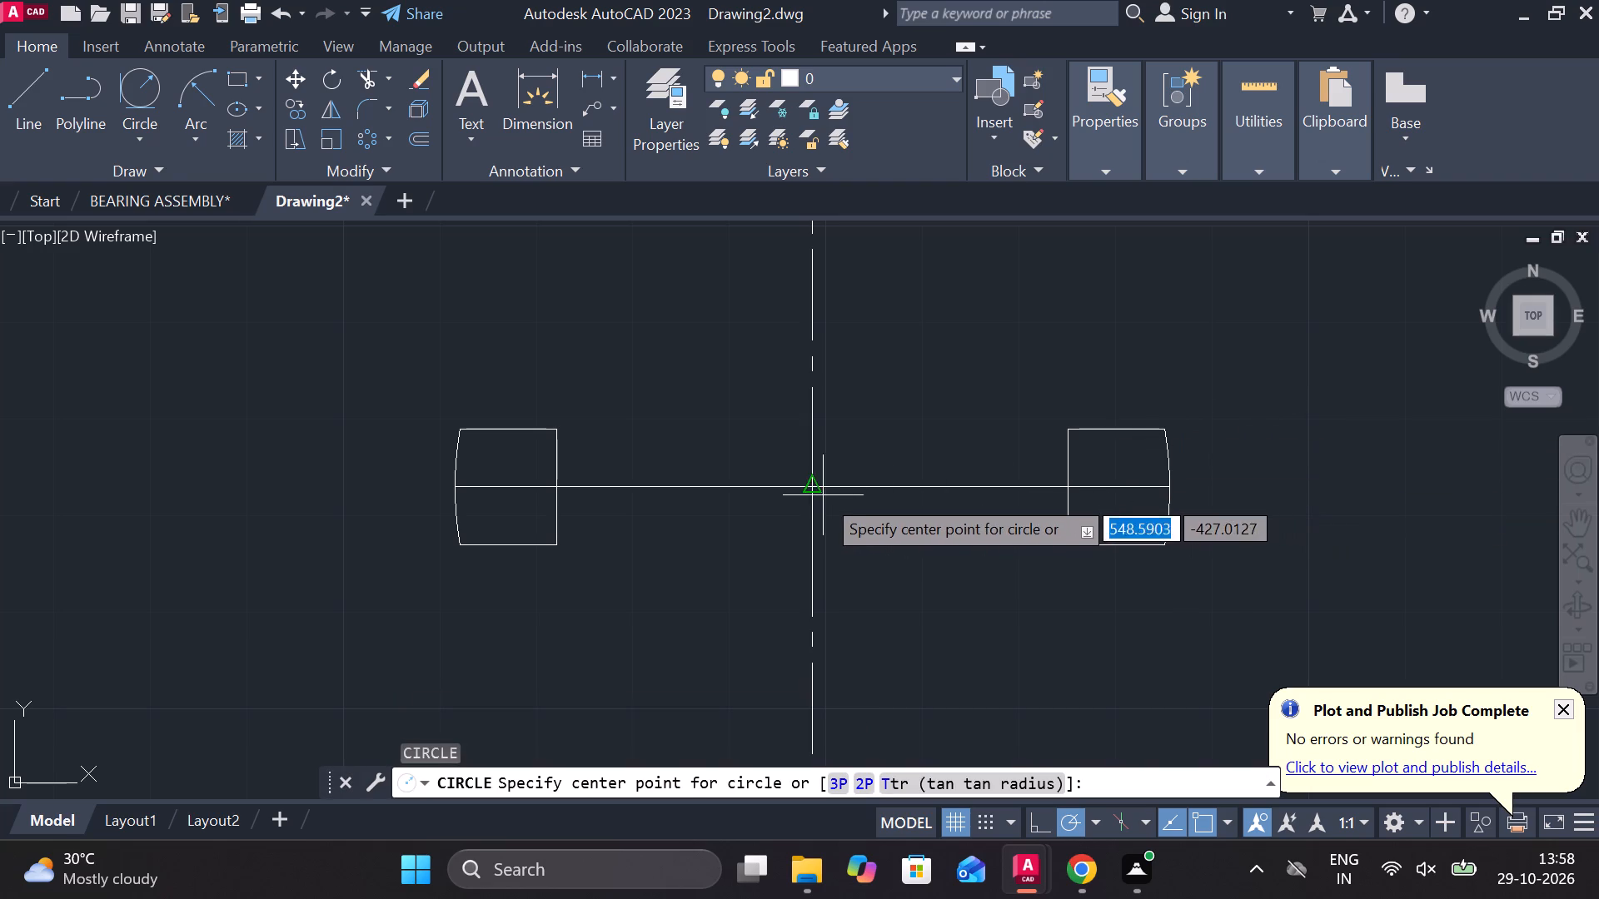
pyautogui.click(817, 488)
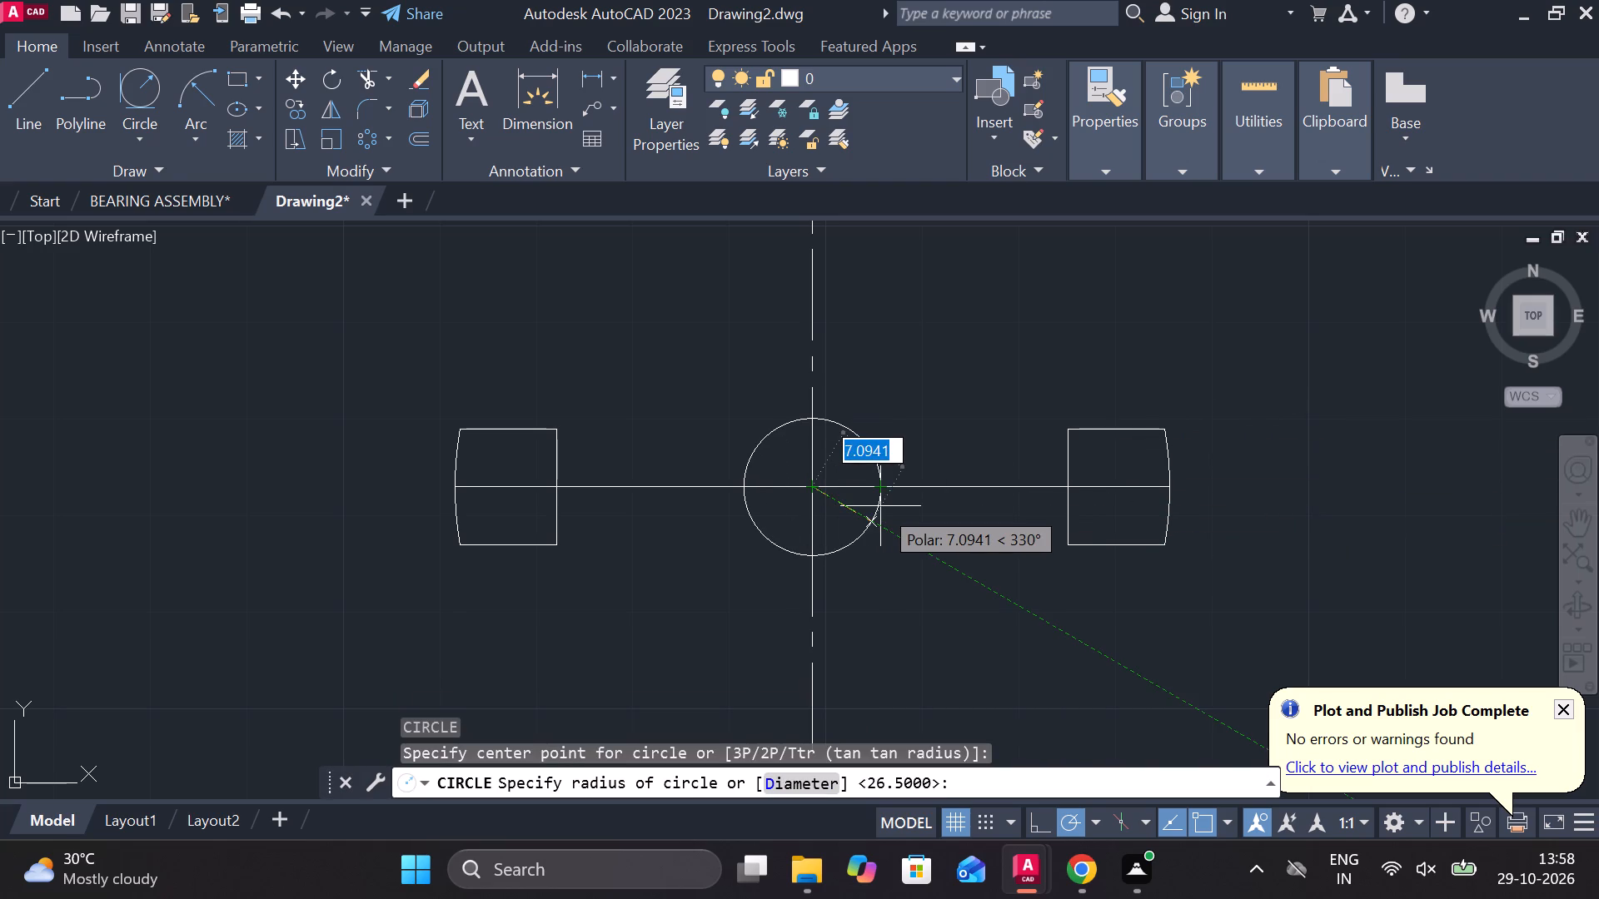
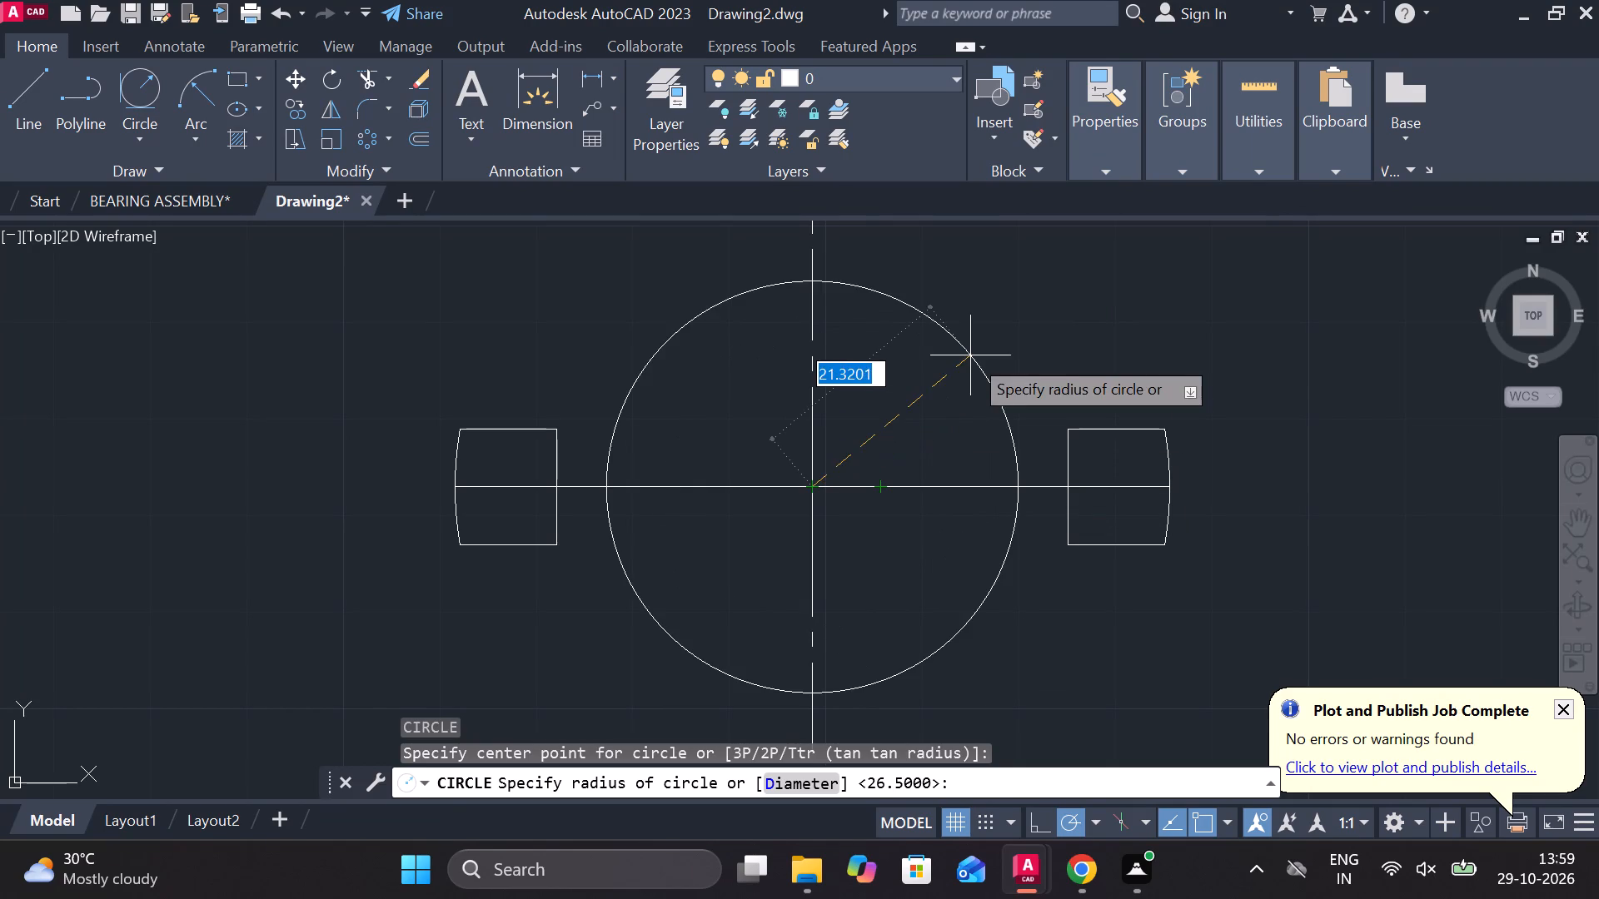
# Erase the section hatch from the flanged, rounded-base part's front view.
pyautogui.press('Escape')
pyautogui.moveTo(957, 377); pyautogui.dragTo(953, 438, button='middle')
pyautogui.scroll(-1, 953, 441)
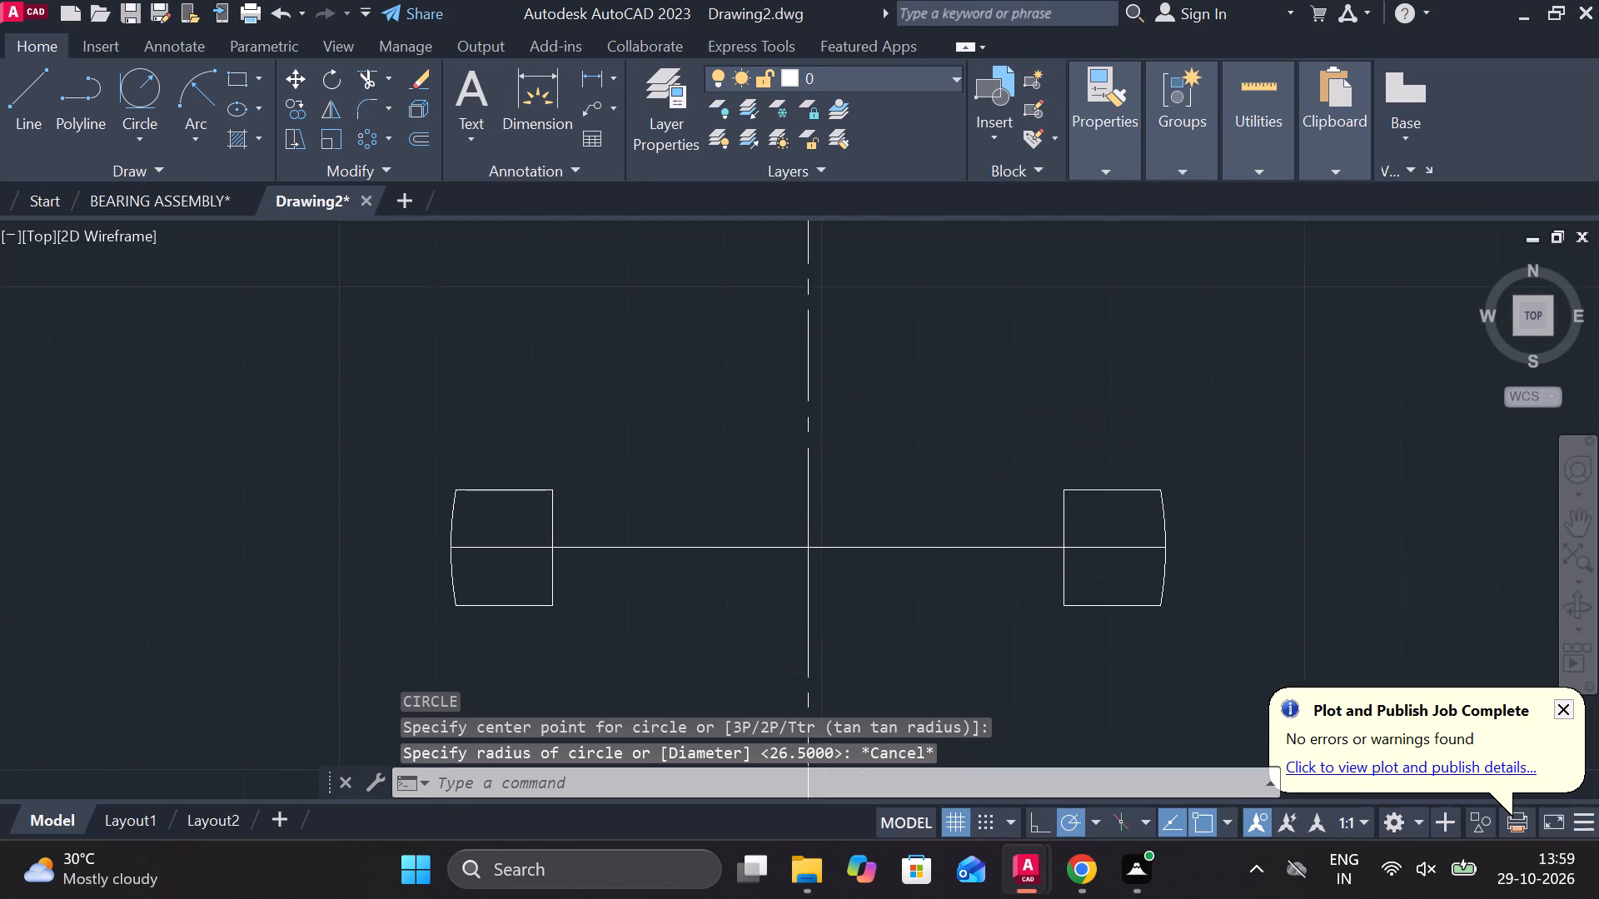
pyautogui.scroll(-1, 953, 441)
pyautogui.moveTo(955, 355); pyautogui.dragTo(915, 610, button='middle')
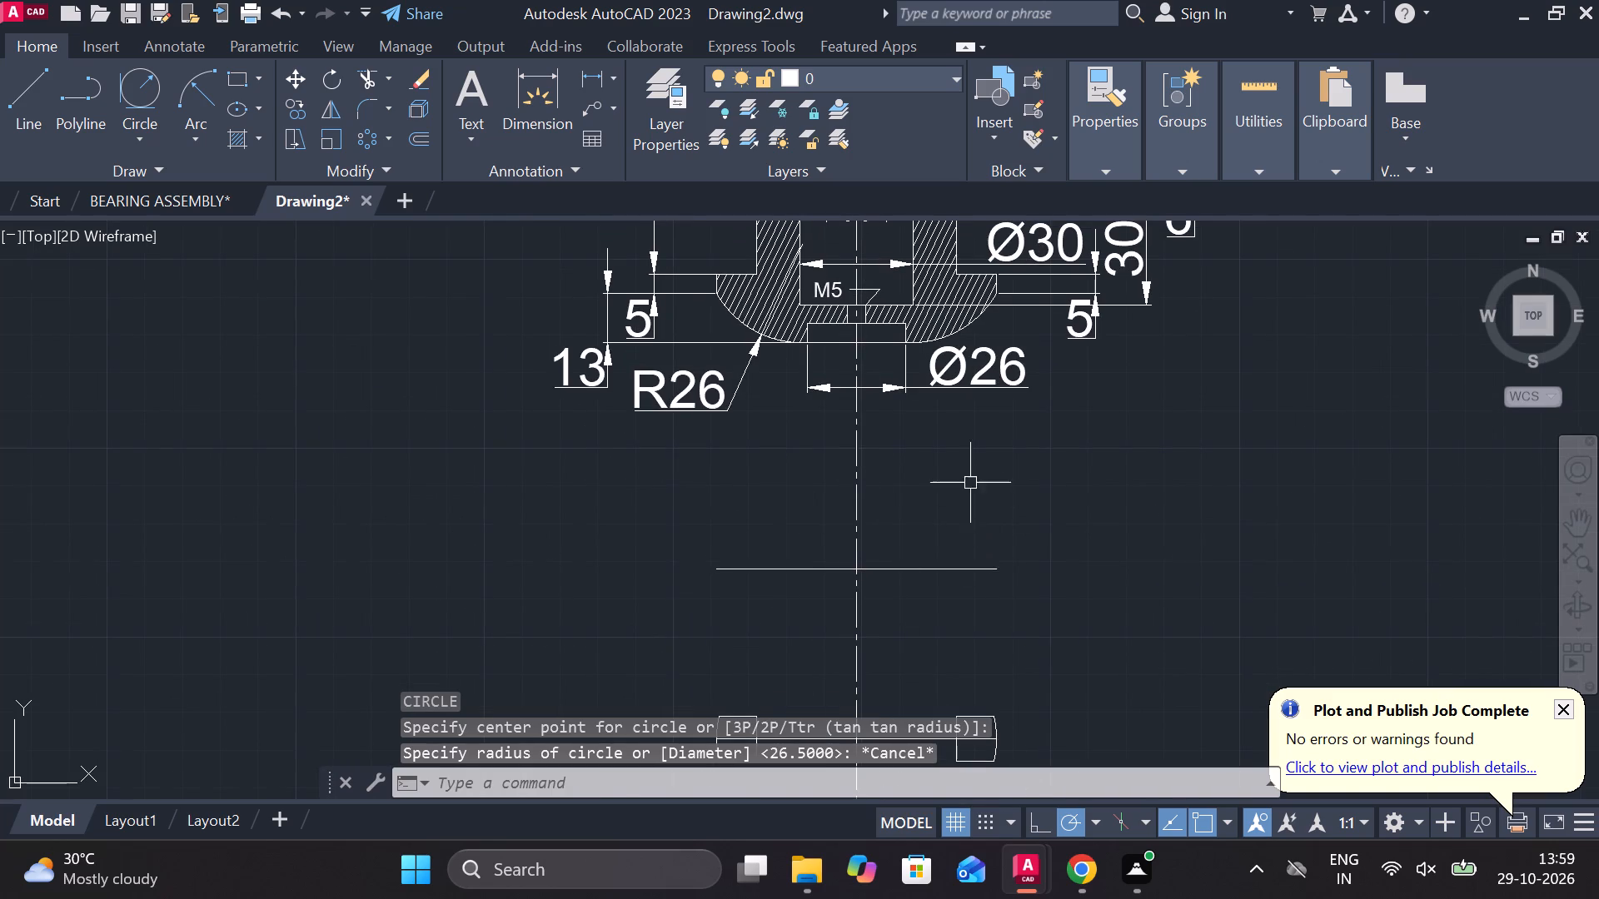
pyautogui.moveTo(970, 482); pyautogui.dragTo(950, 700, button='middle')
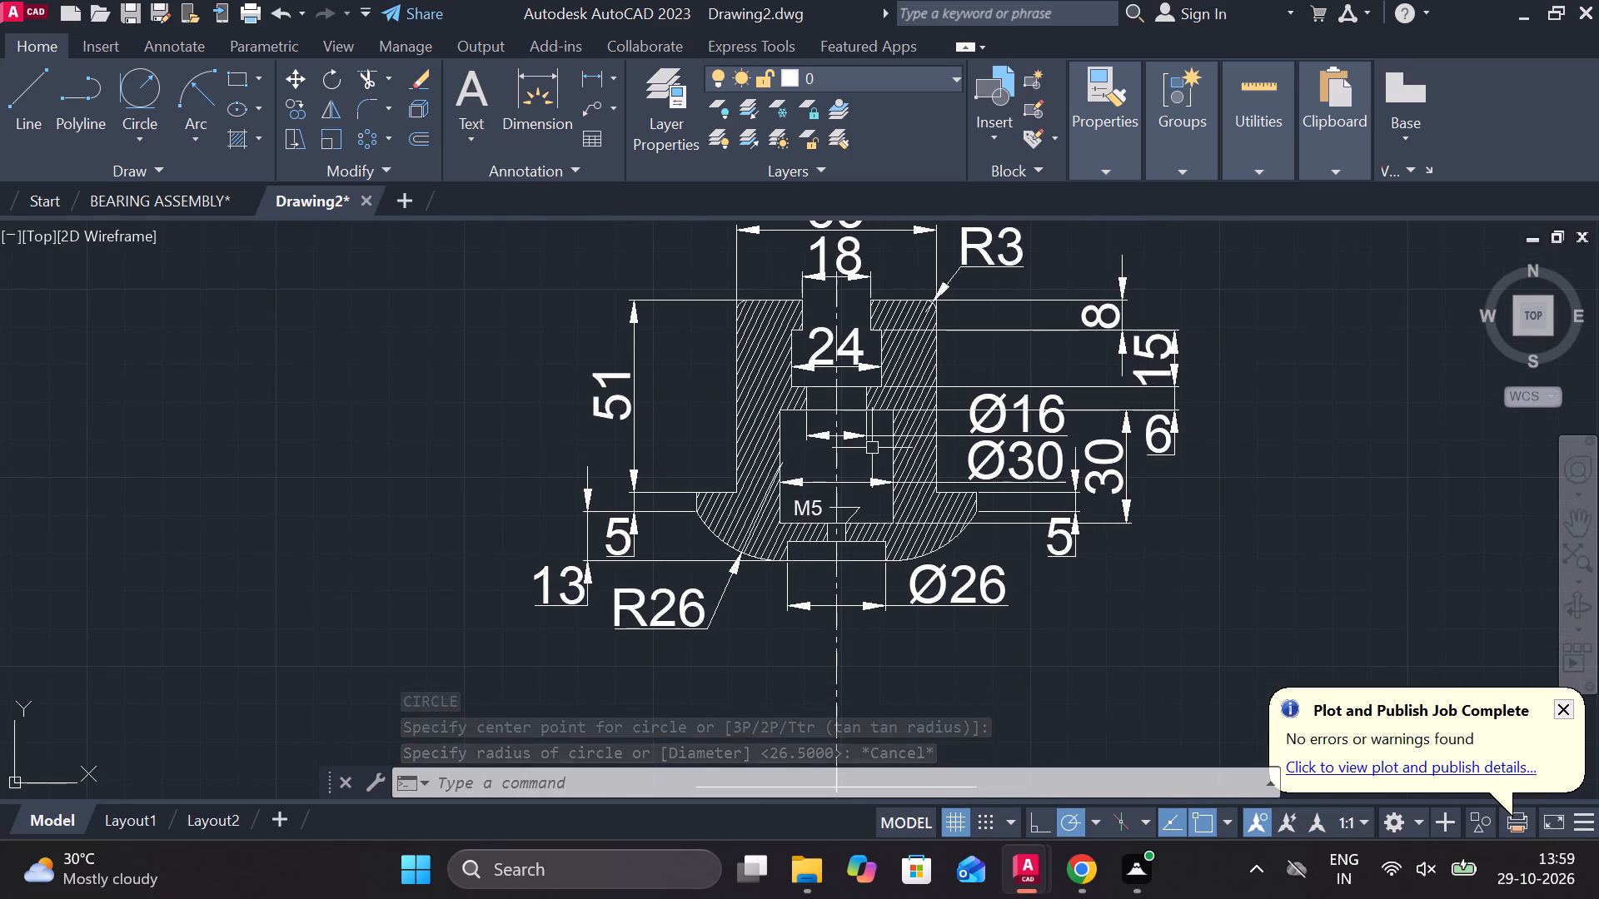
pyautogui.scroll(2, 872, 444)
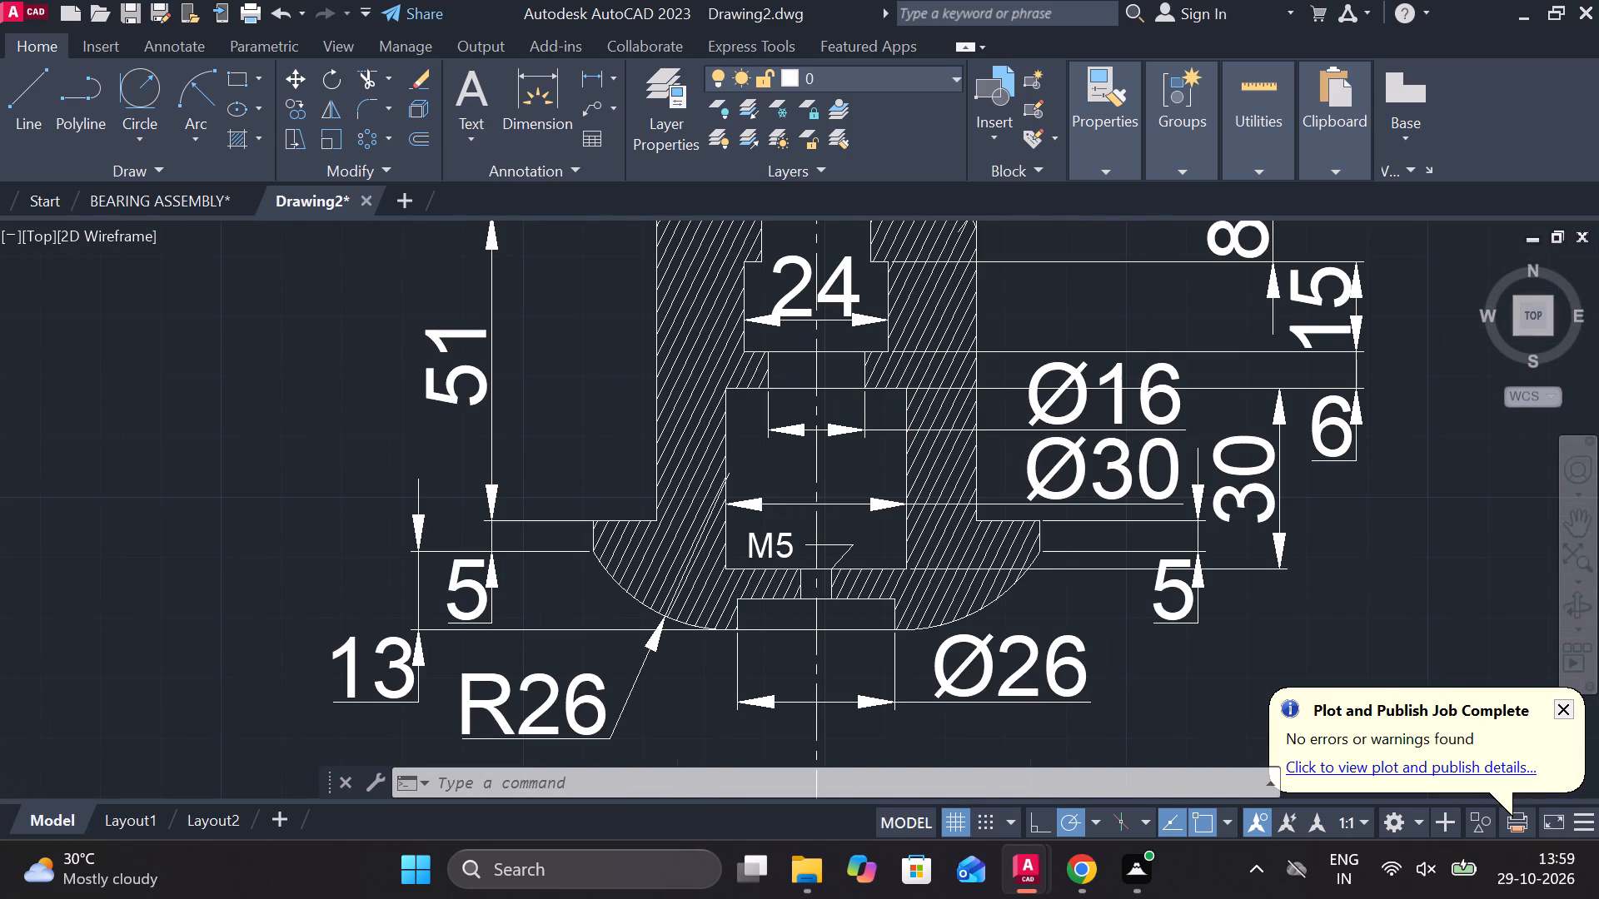
pyautogui.press('Escape')
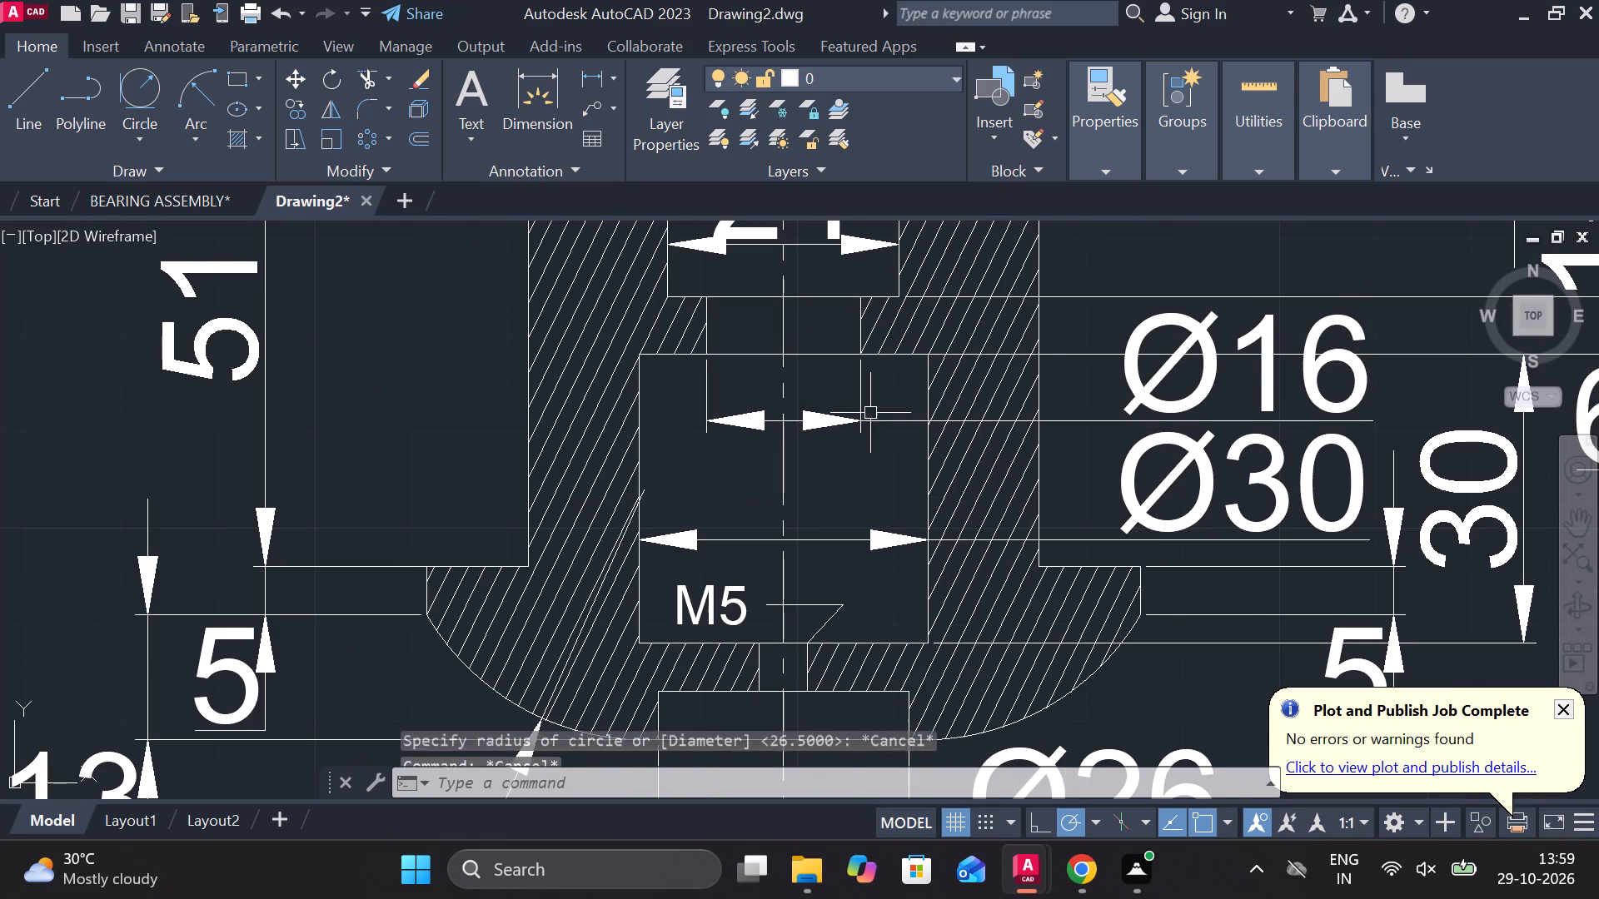
pyautogui.click(597, 411)
pyautogui.write('E')
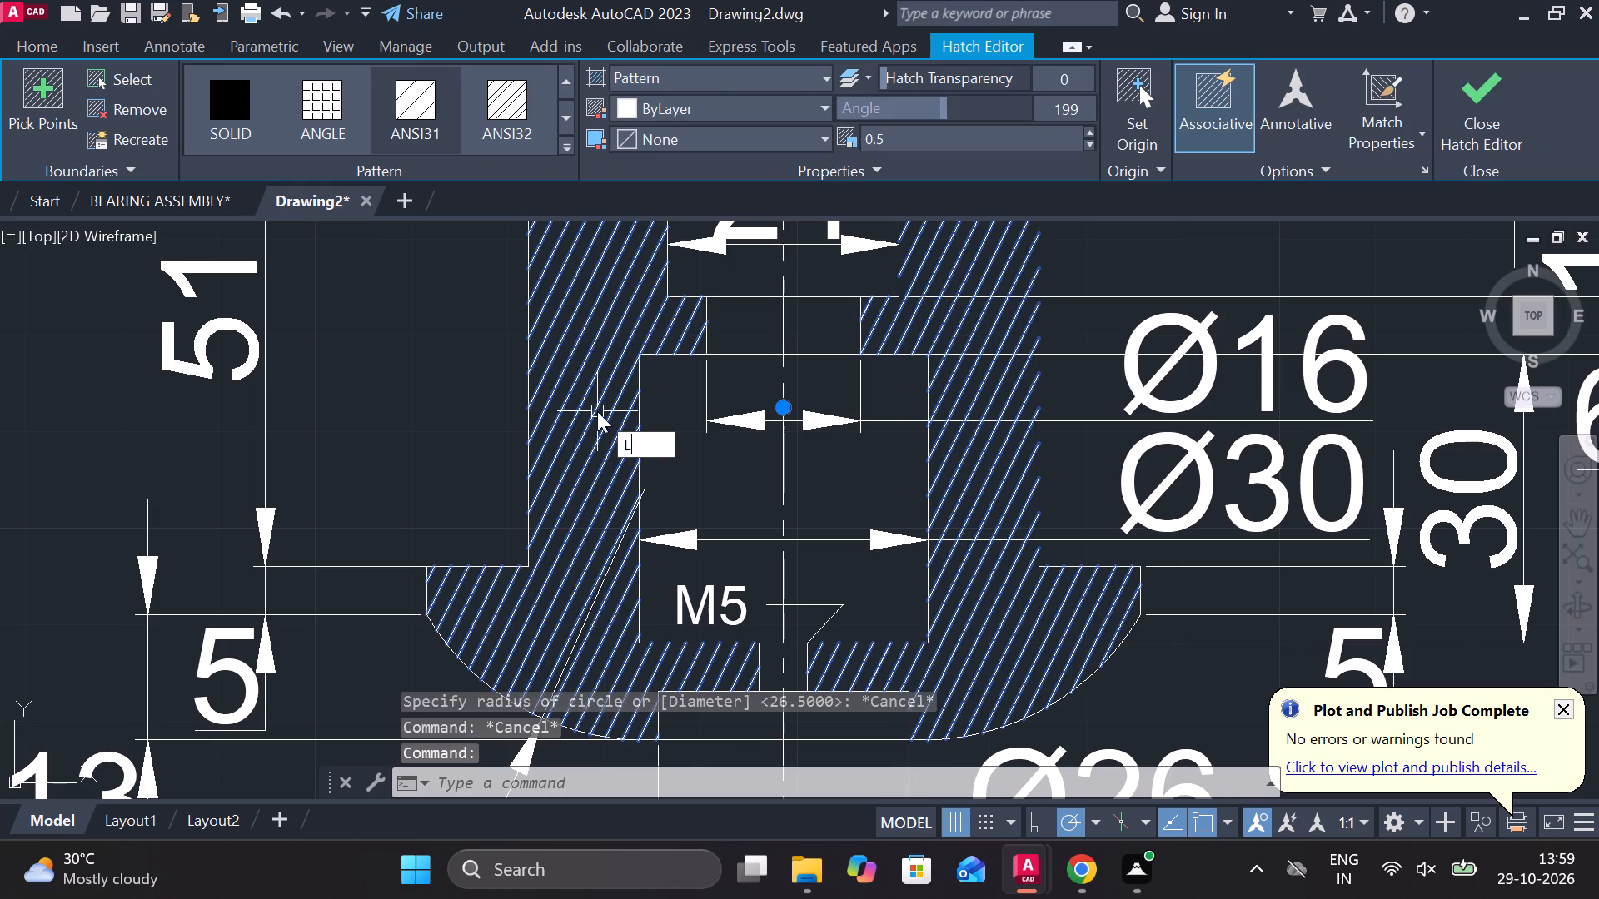
pyautogui.press('space')
# Draw a stepped line from the left wall-flange corner: 6 inward, straight up, and 8.5 across to the 24-wide recess's lower corner.
pyautogui.scroll(-1, 934, 427)
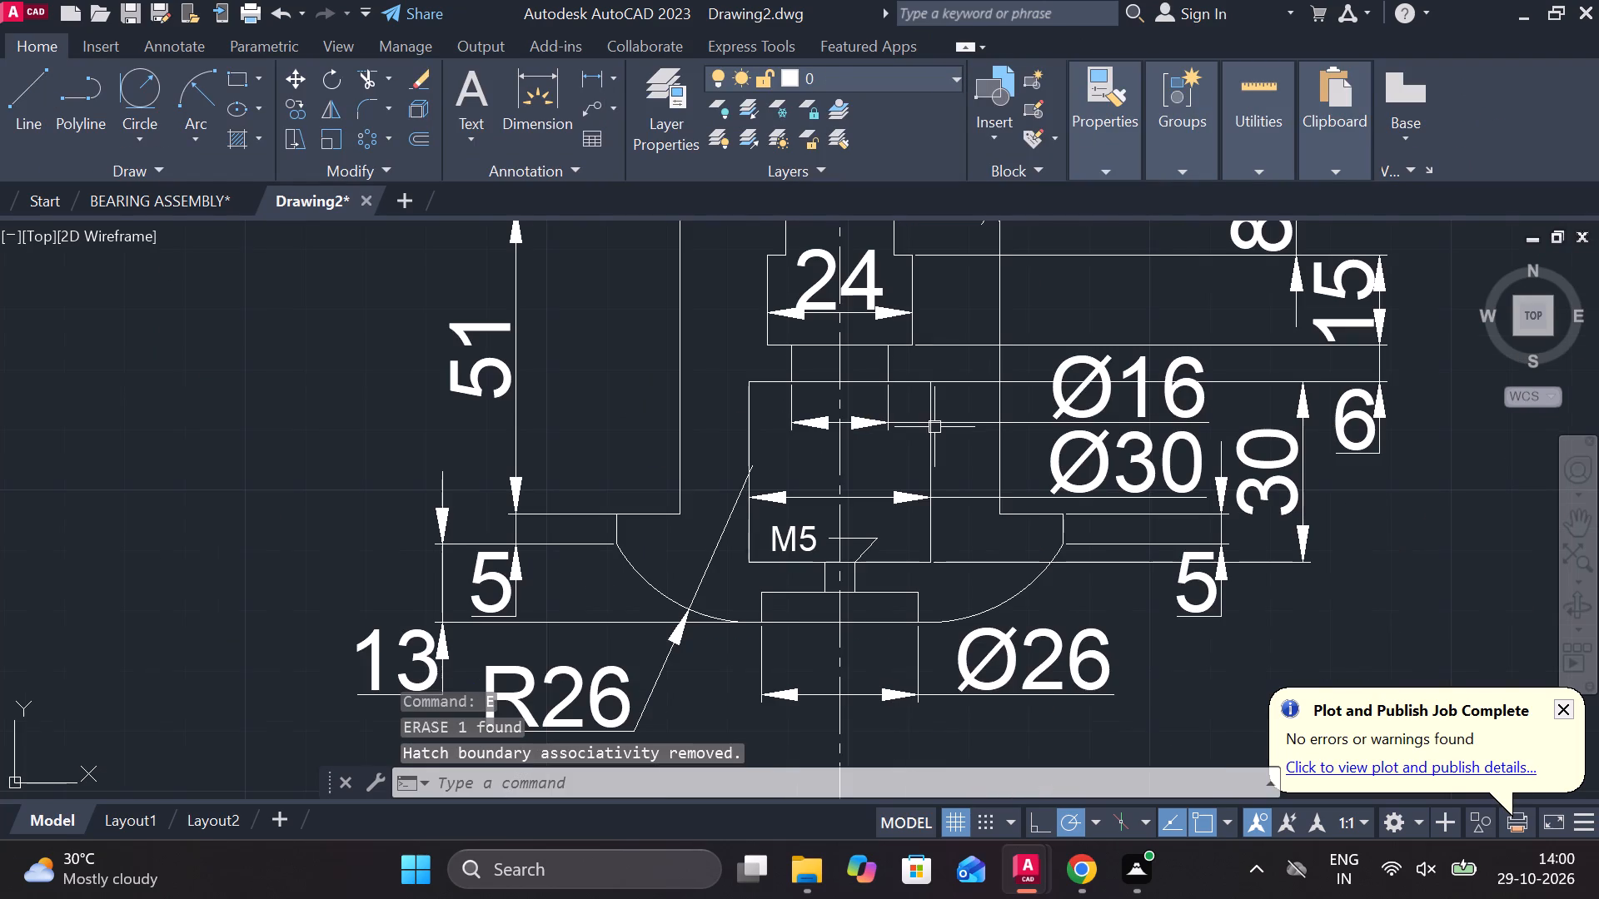
pyautogui.scroll(2, 965, 385)
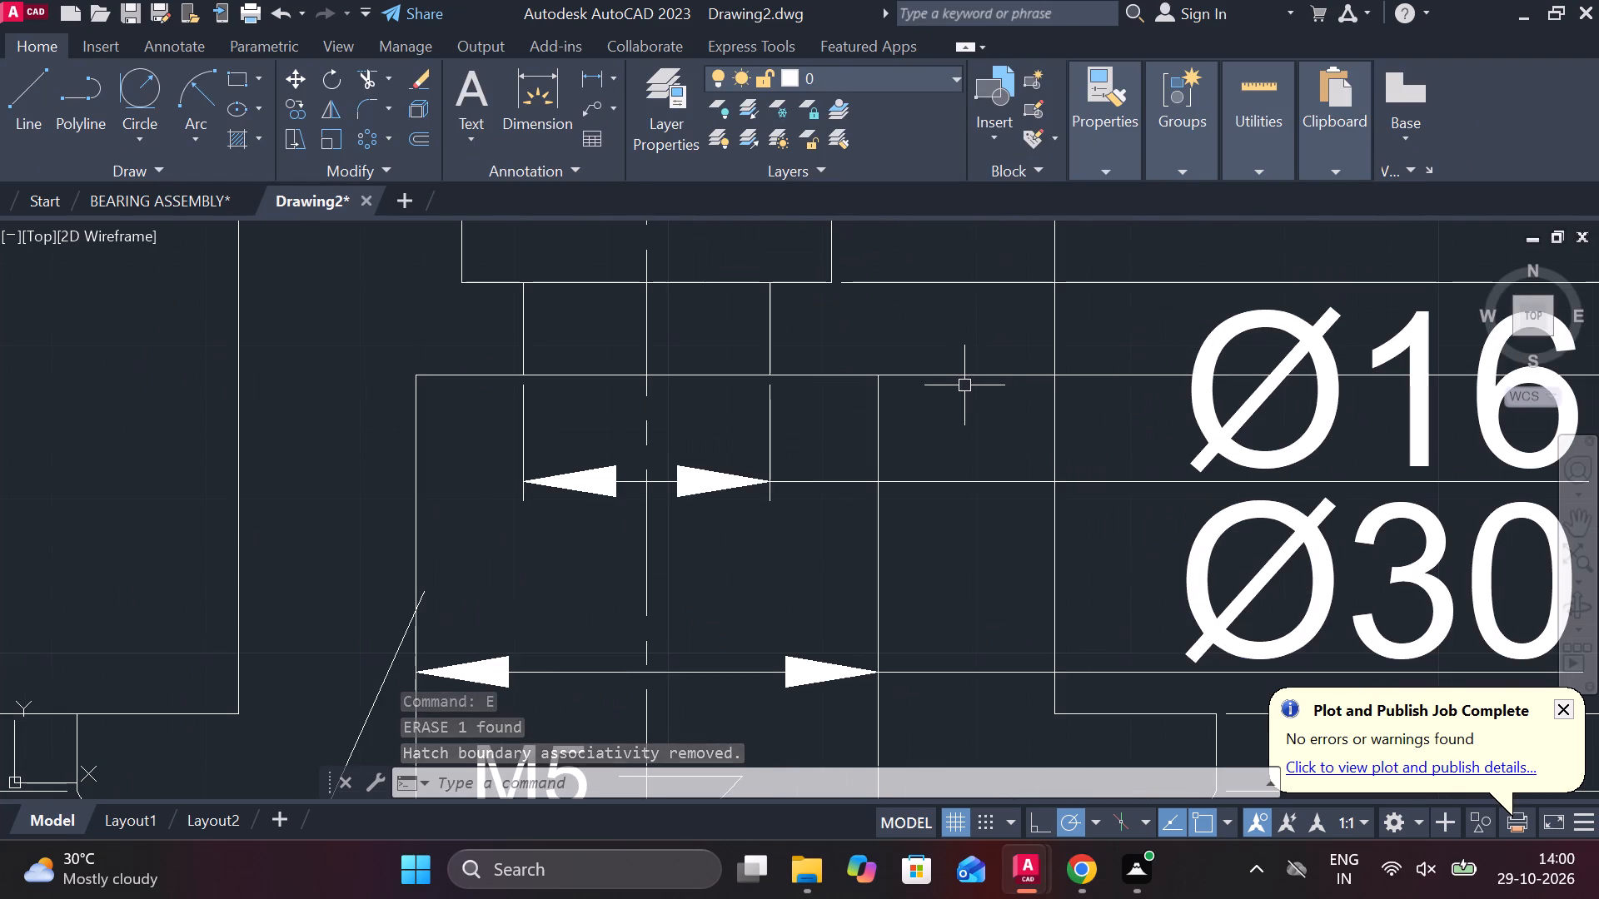
pyautogui.scroll(-1, 951, 401)
pyautogui.moveTo(1286, 422); pyautogui.dragTo(1054, 412, button='middle')
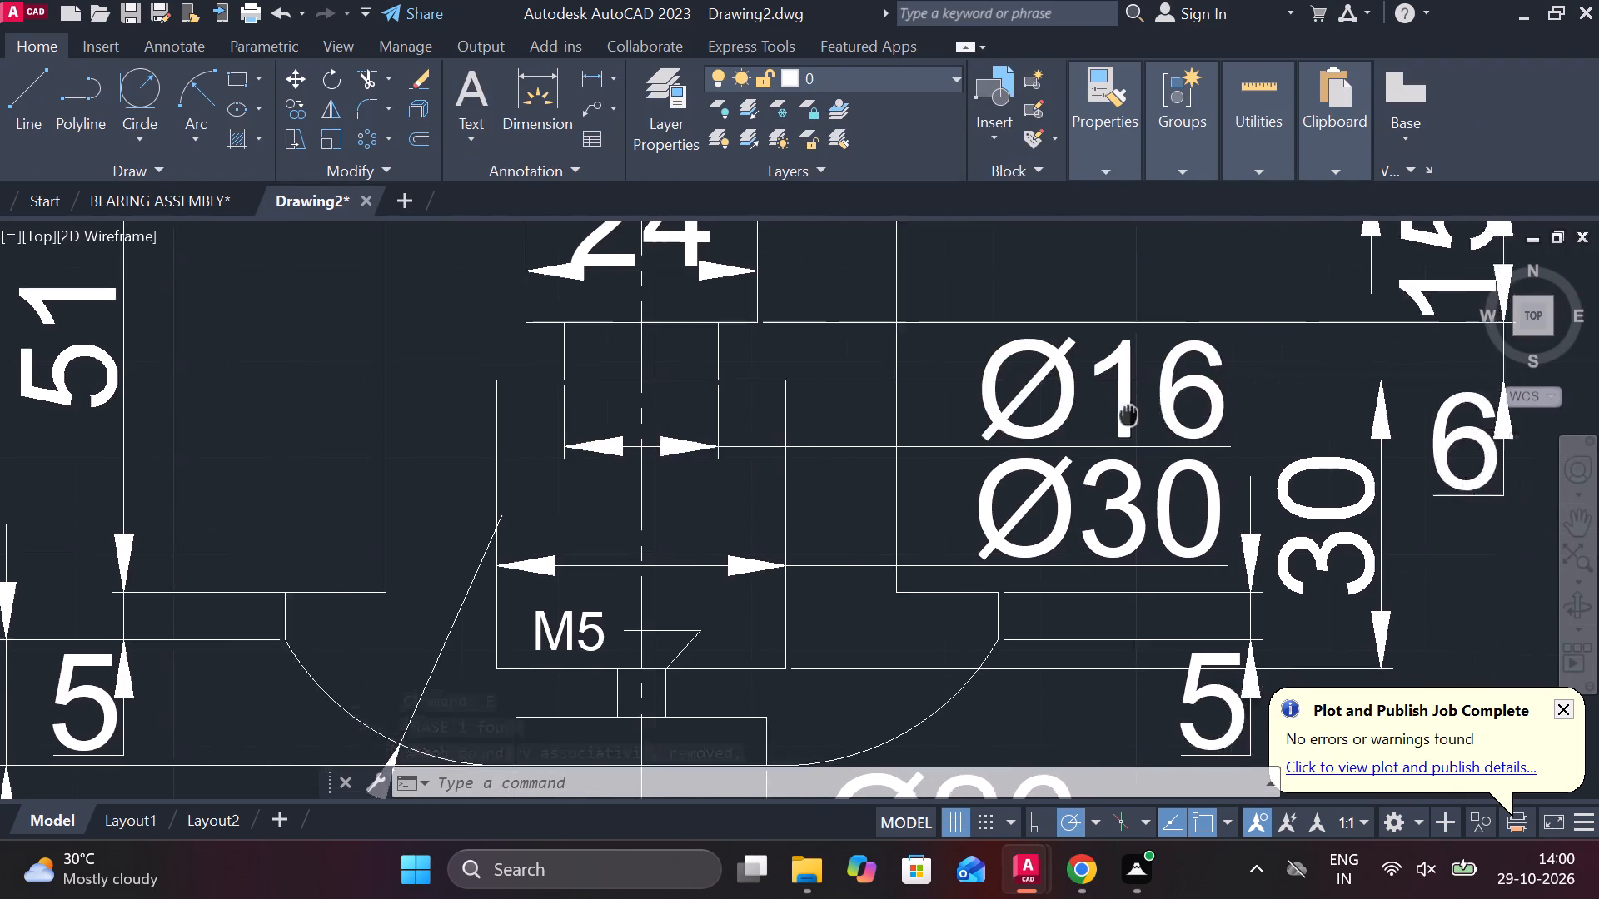
pyautogui.moveTo(1054, 412); pyautogui.dragTo(943, 400, button='middle')
pyautogui.moveTo(1006, 410); pyautogui.dragTo(1056, 519, button='middle')
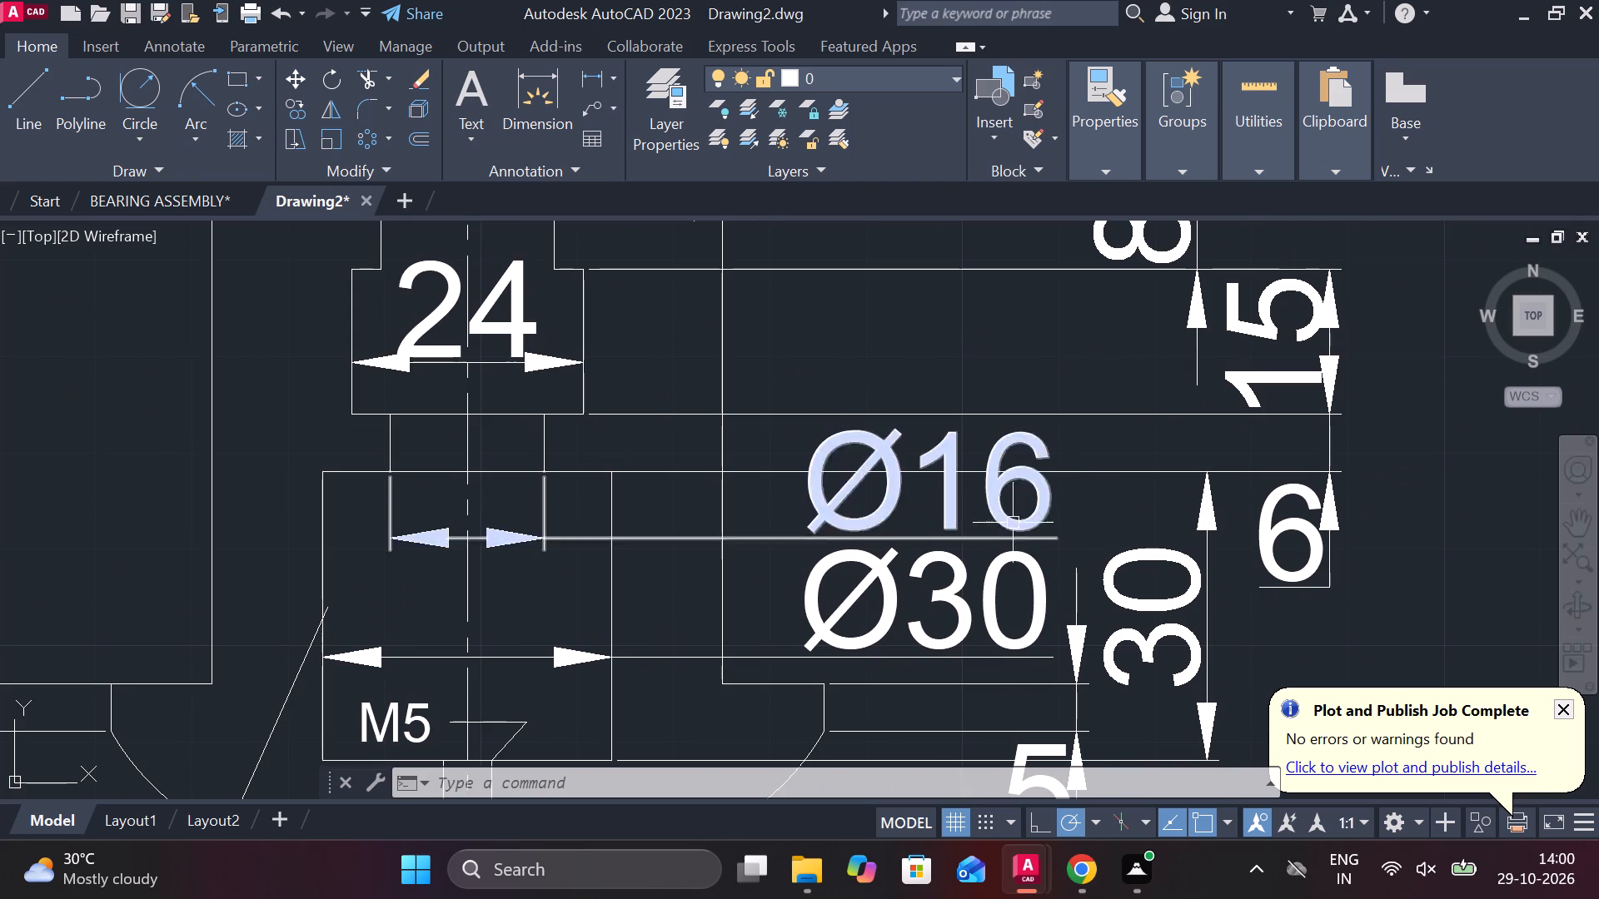
pyautogui.moveTo(605, 542); pyautogui.dragTo(860, 544, button='middle')
pyautogui.press('Escape')
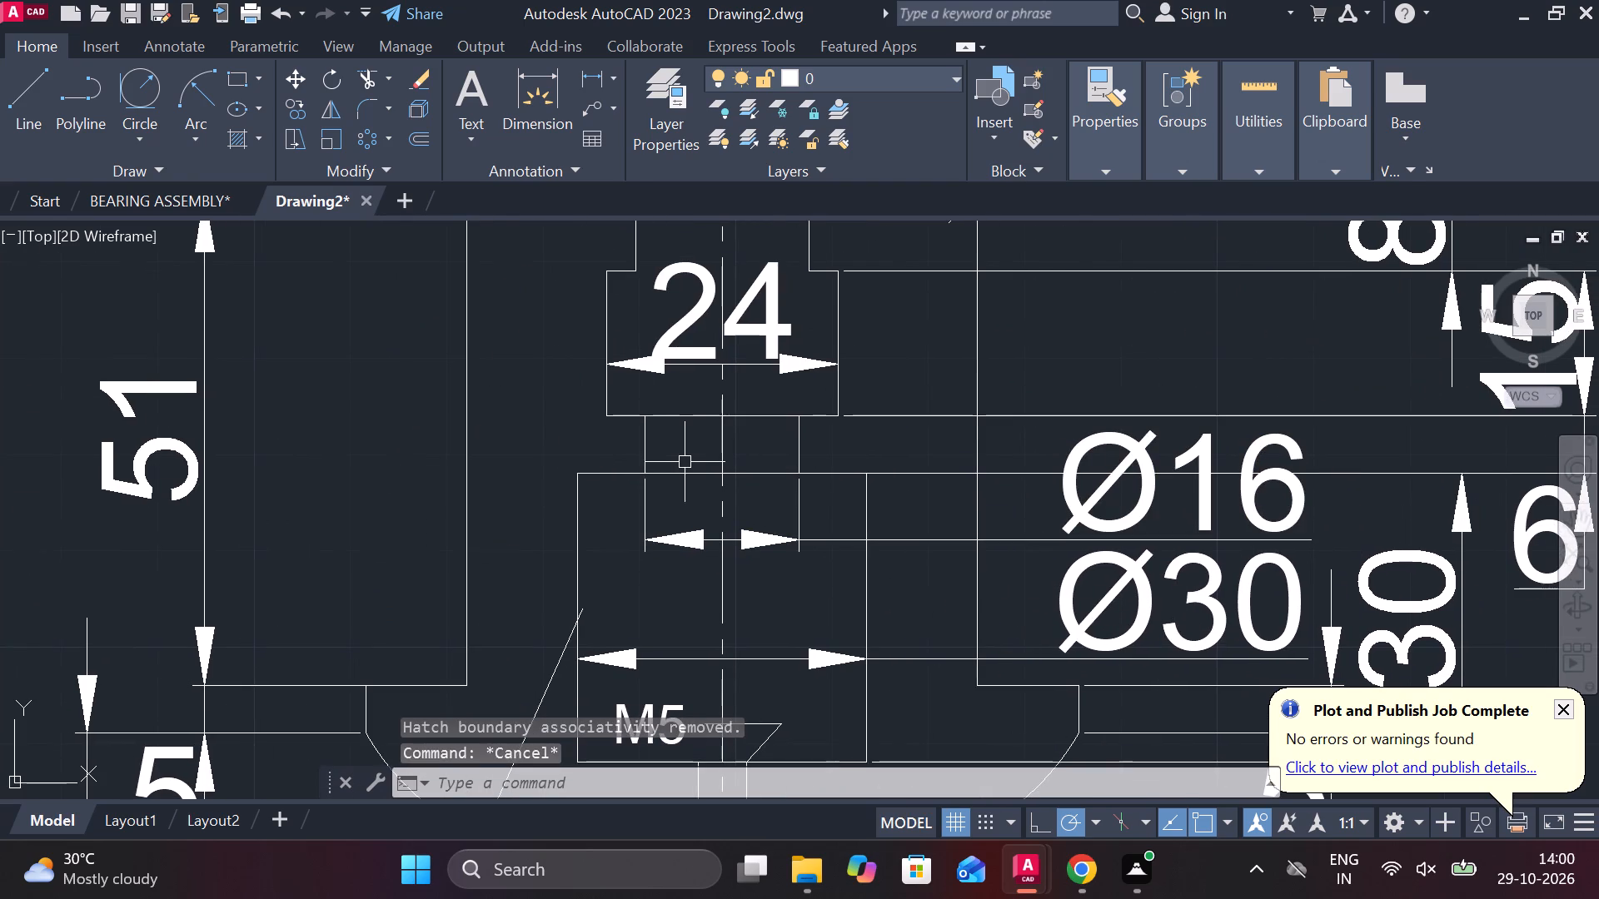
pyautogui.press('l')
pyautogui.press('Return')
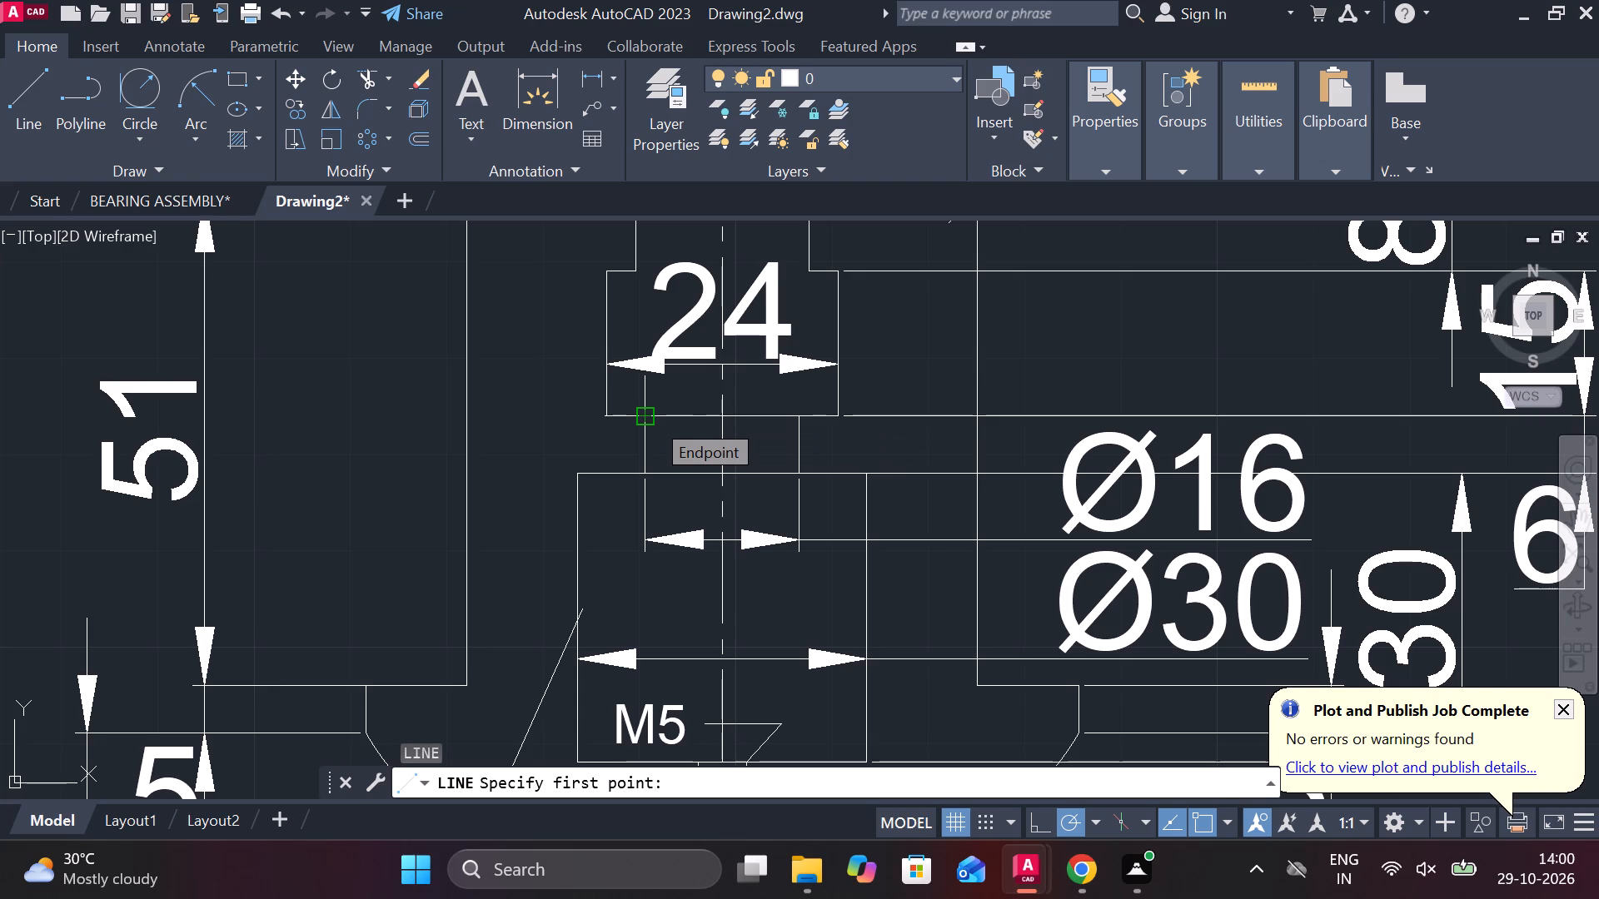
pyautogui.moveTo(462, 514); pyautogui.dragTo(496, 447, button='middle')
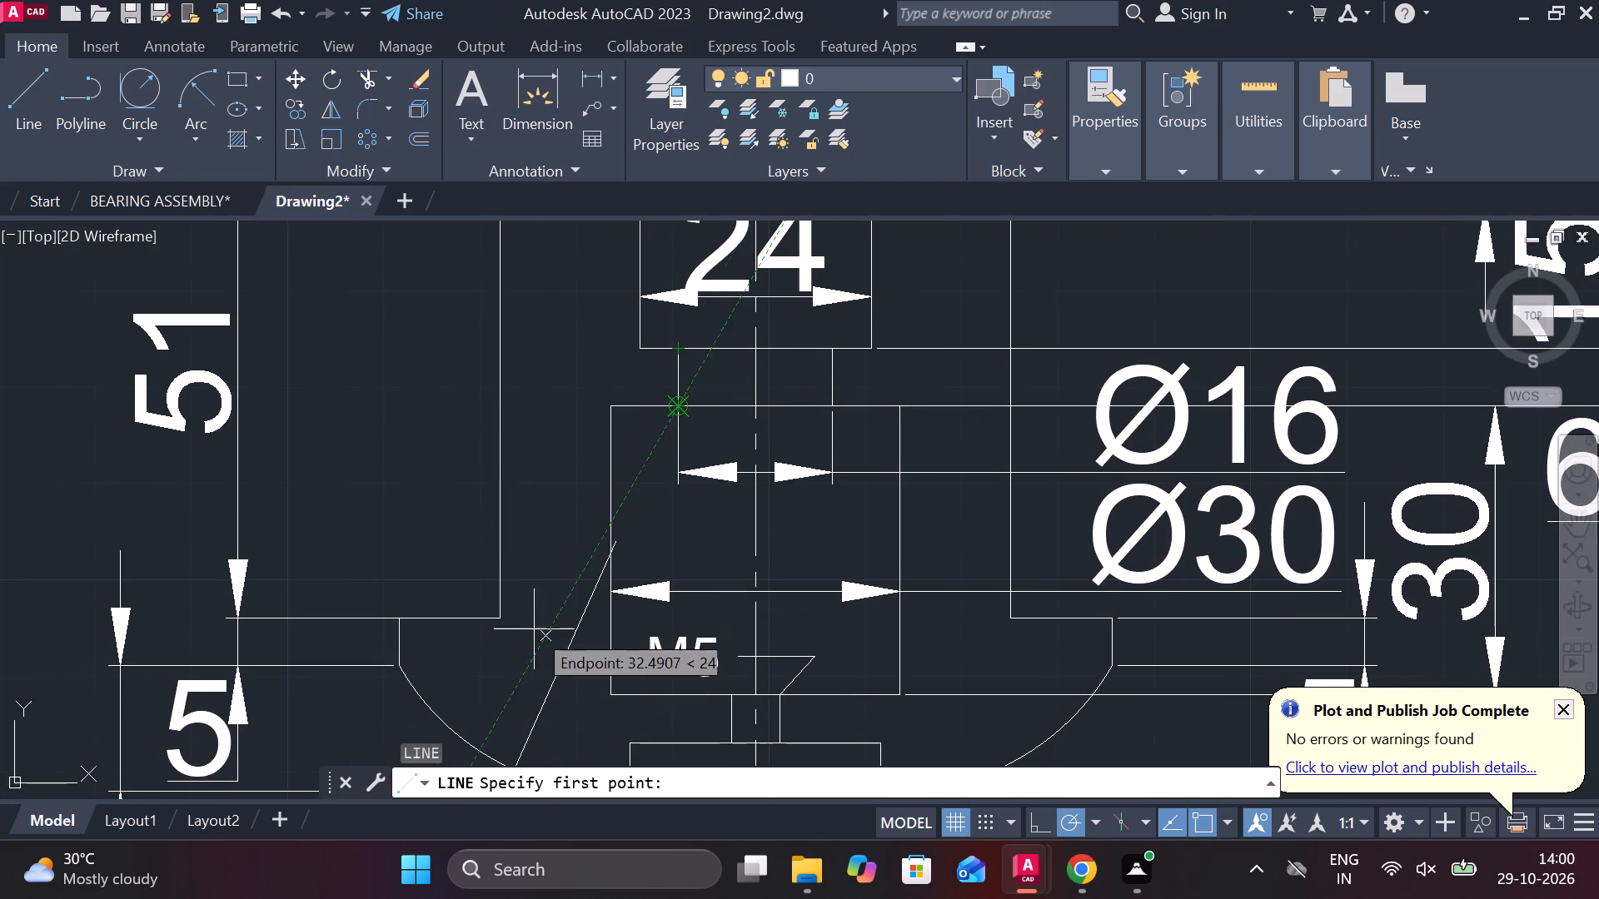
pyautogui.click(502, 613)
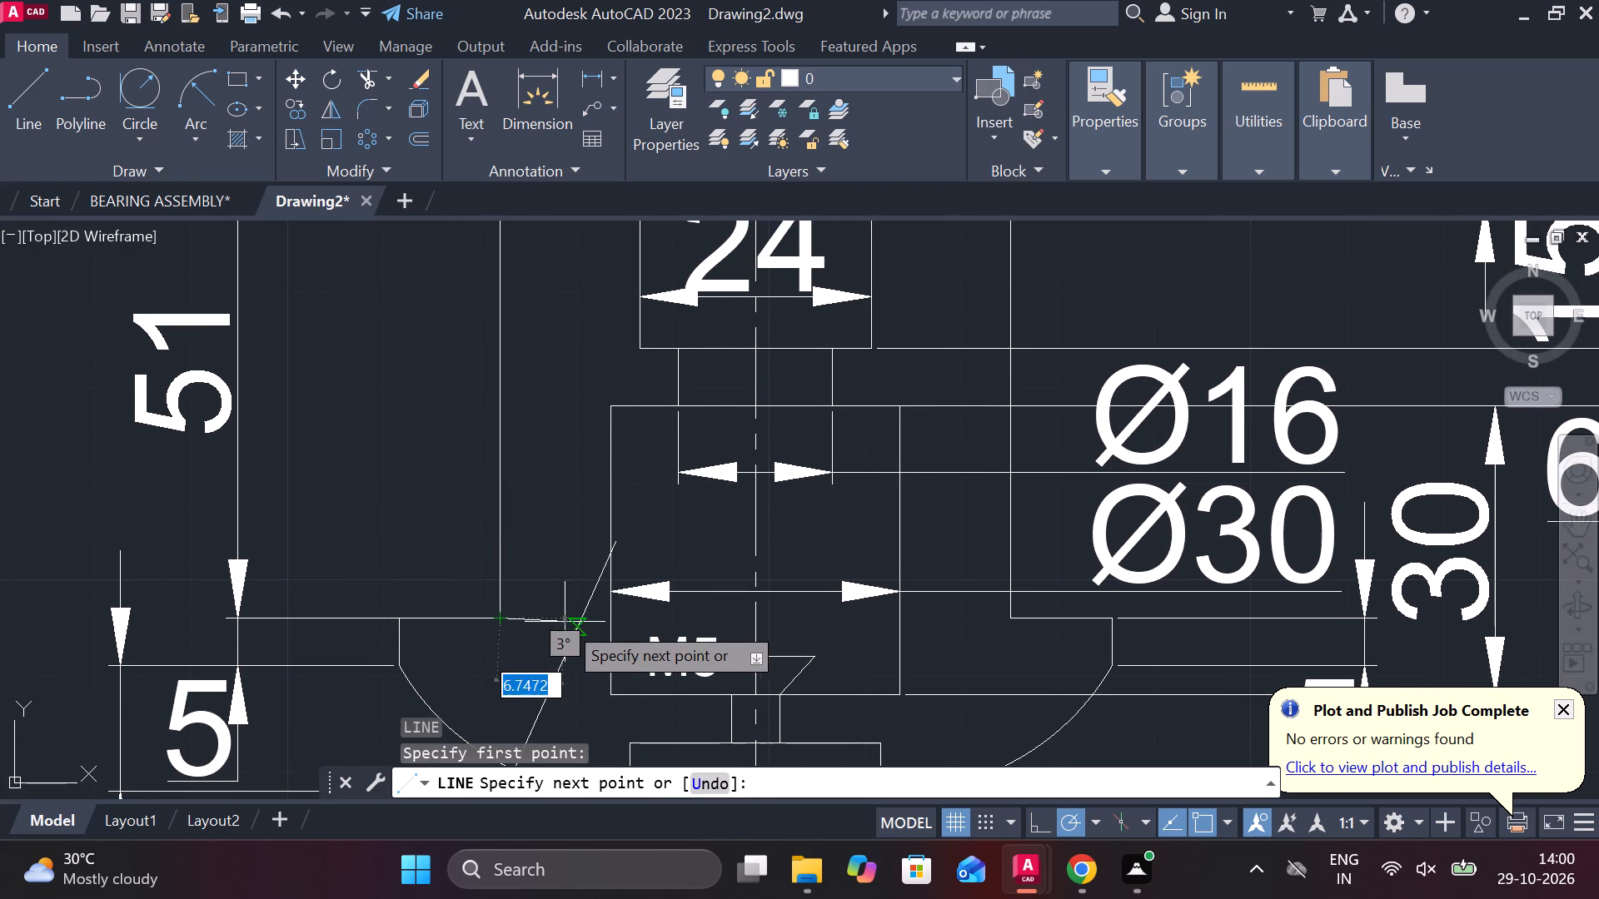
pyautogui.scroll(2, 560, 622)
pyautogui.write('6')
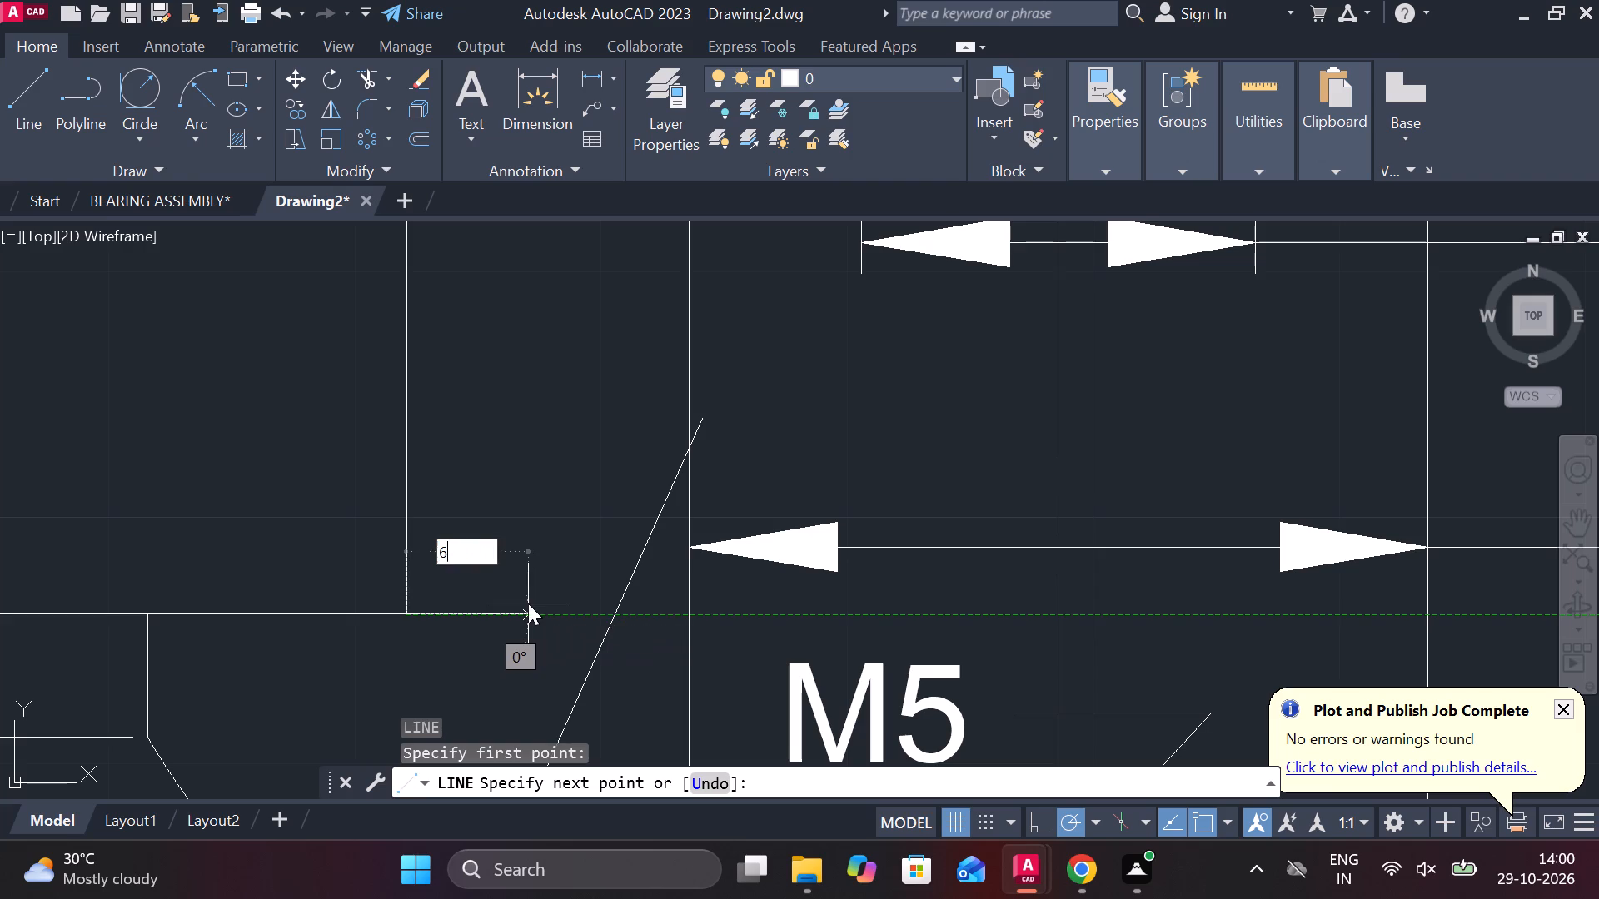
pyautogui.press('space')
pyautogui.scroll(-1, 526, 365)
pyautogui.moveTo(532, 330); pyautogui.dragTo(551, 564, button='middle')
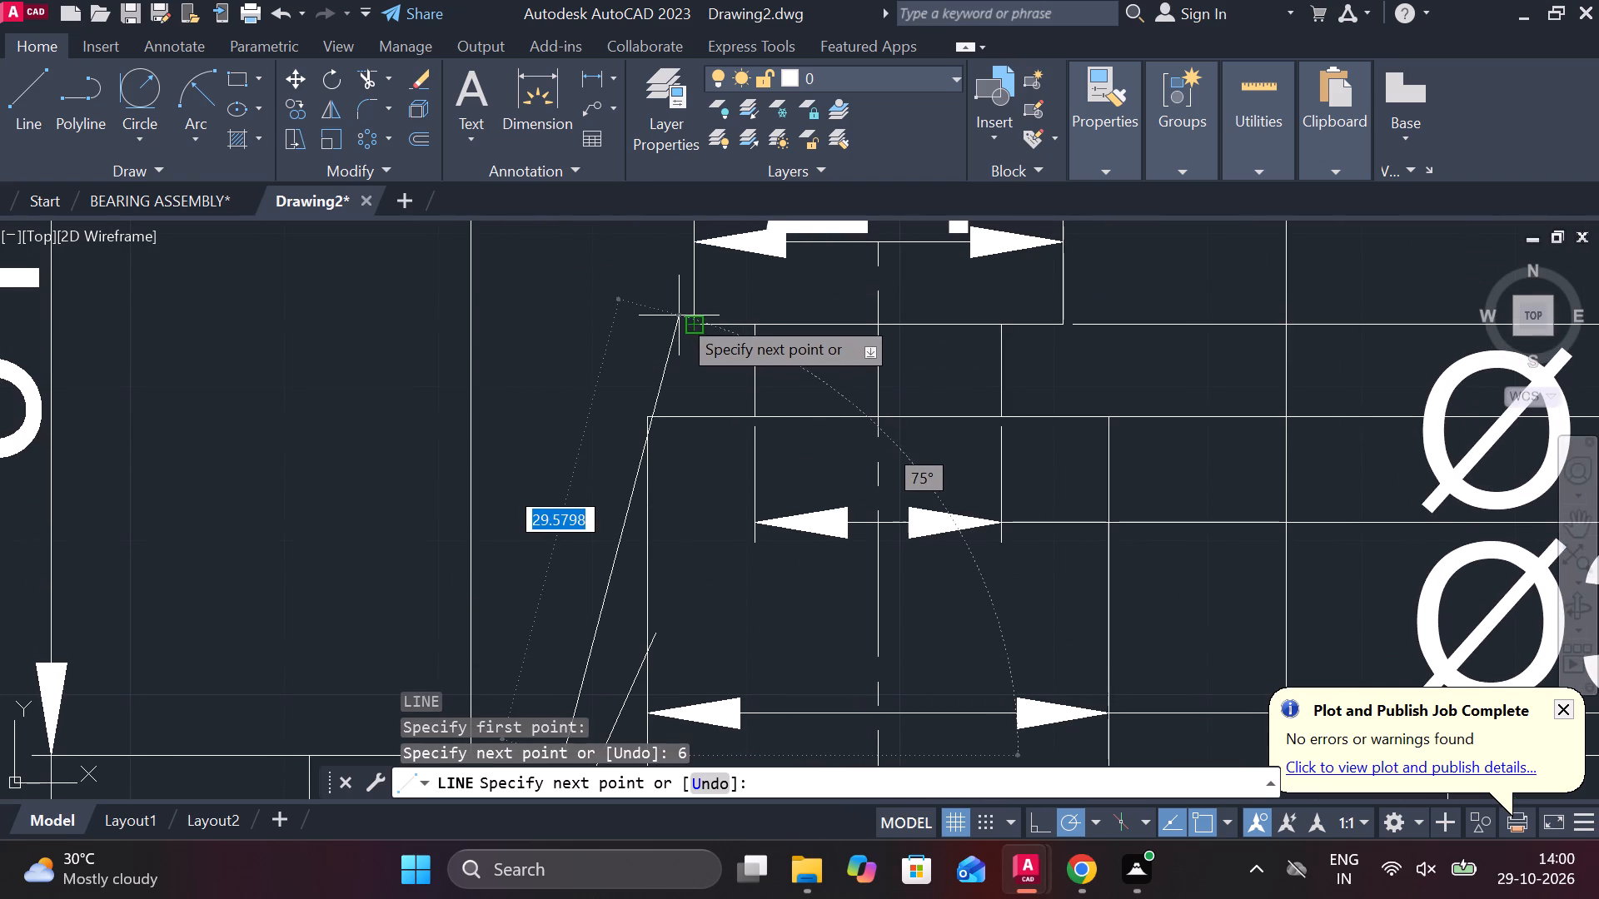
pyautogui.click(578, 323)
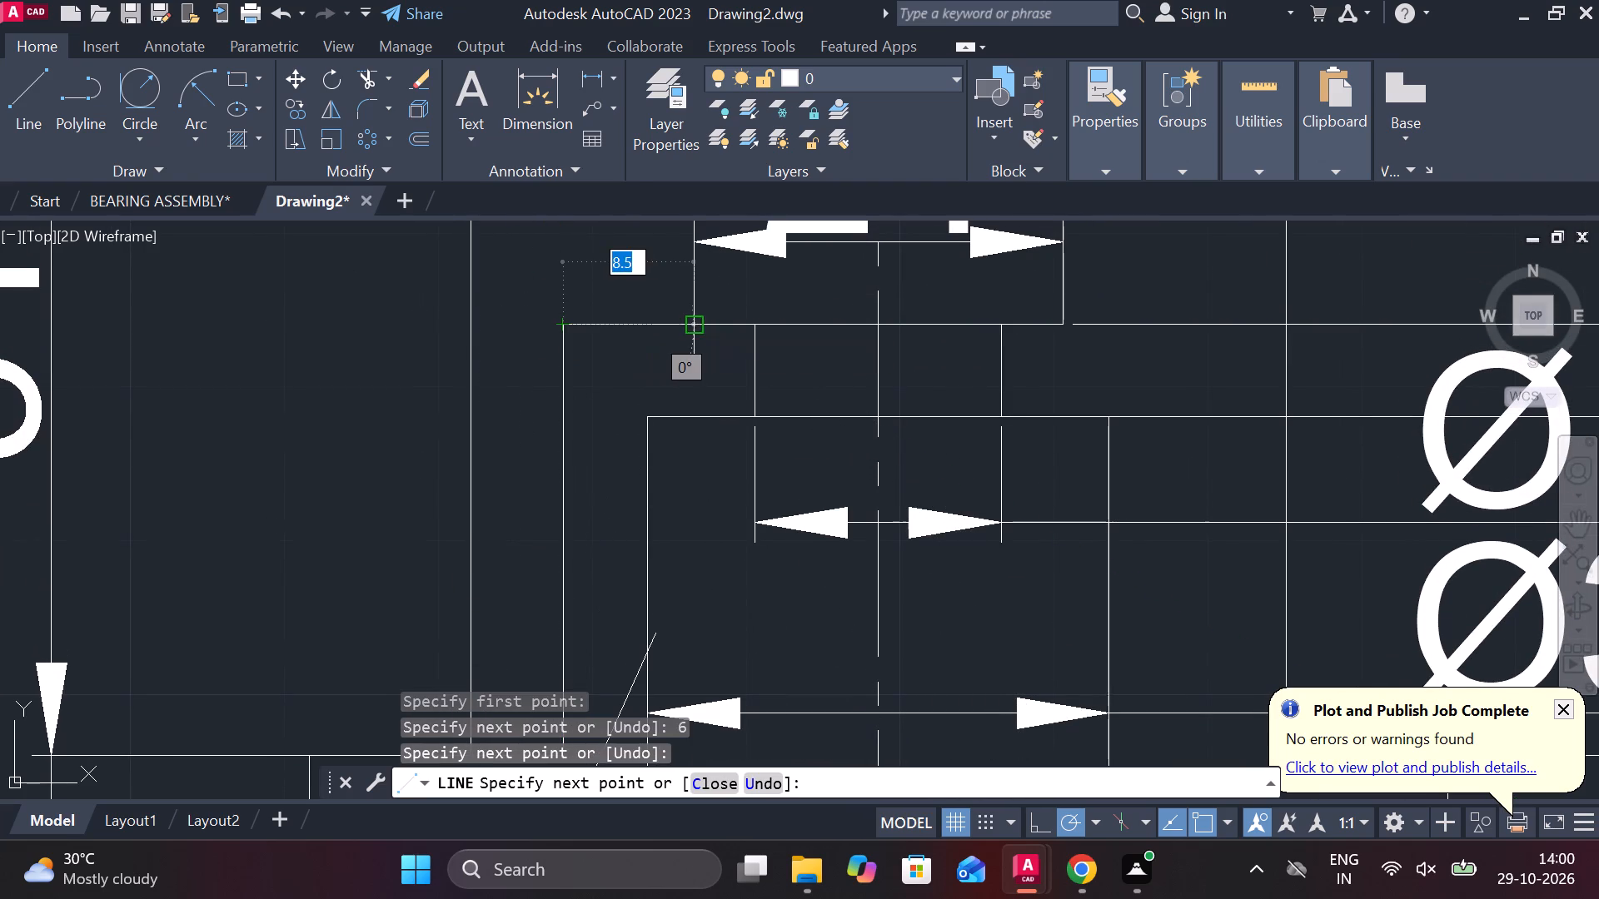
pyautogui.click(695, 321)
pyautogui.press('Escape')
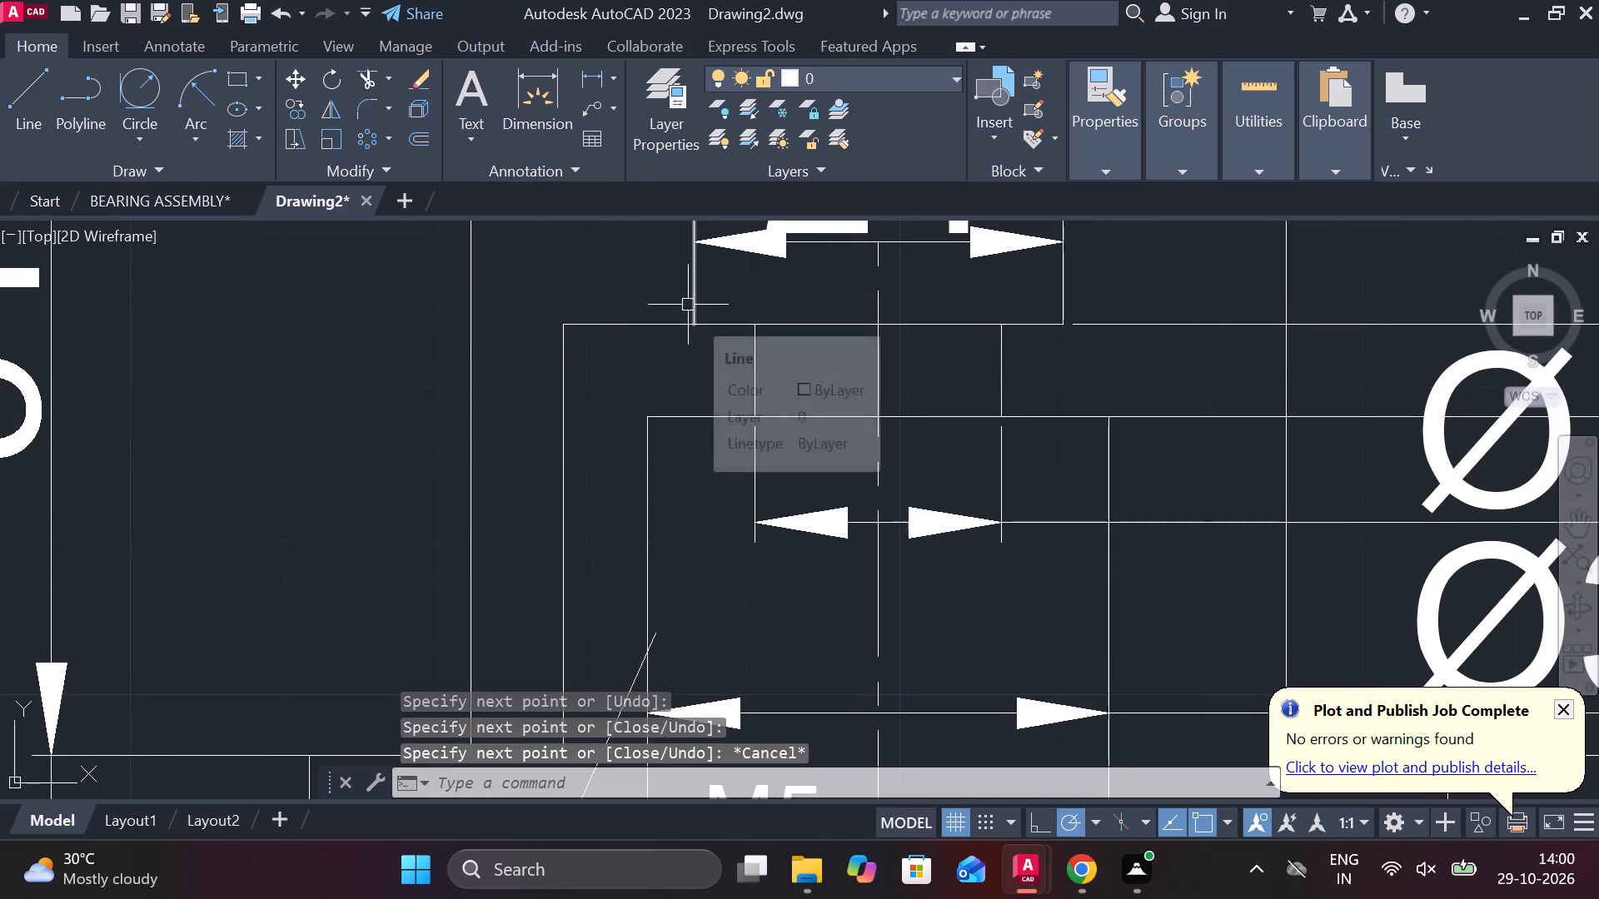
# Mirror the three stepped lines about the part's vertical centre line, keeping the originals.
pyautogui.scroll(-2, 754, 328)
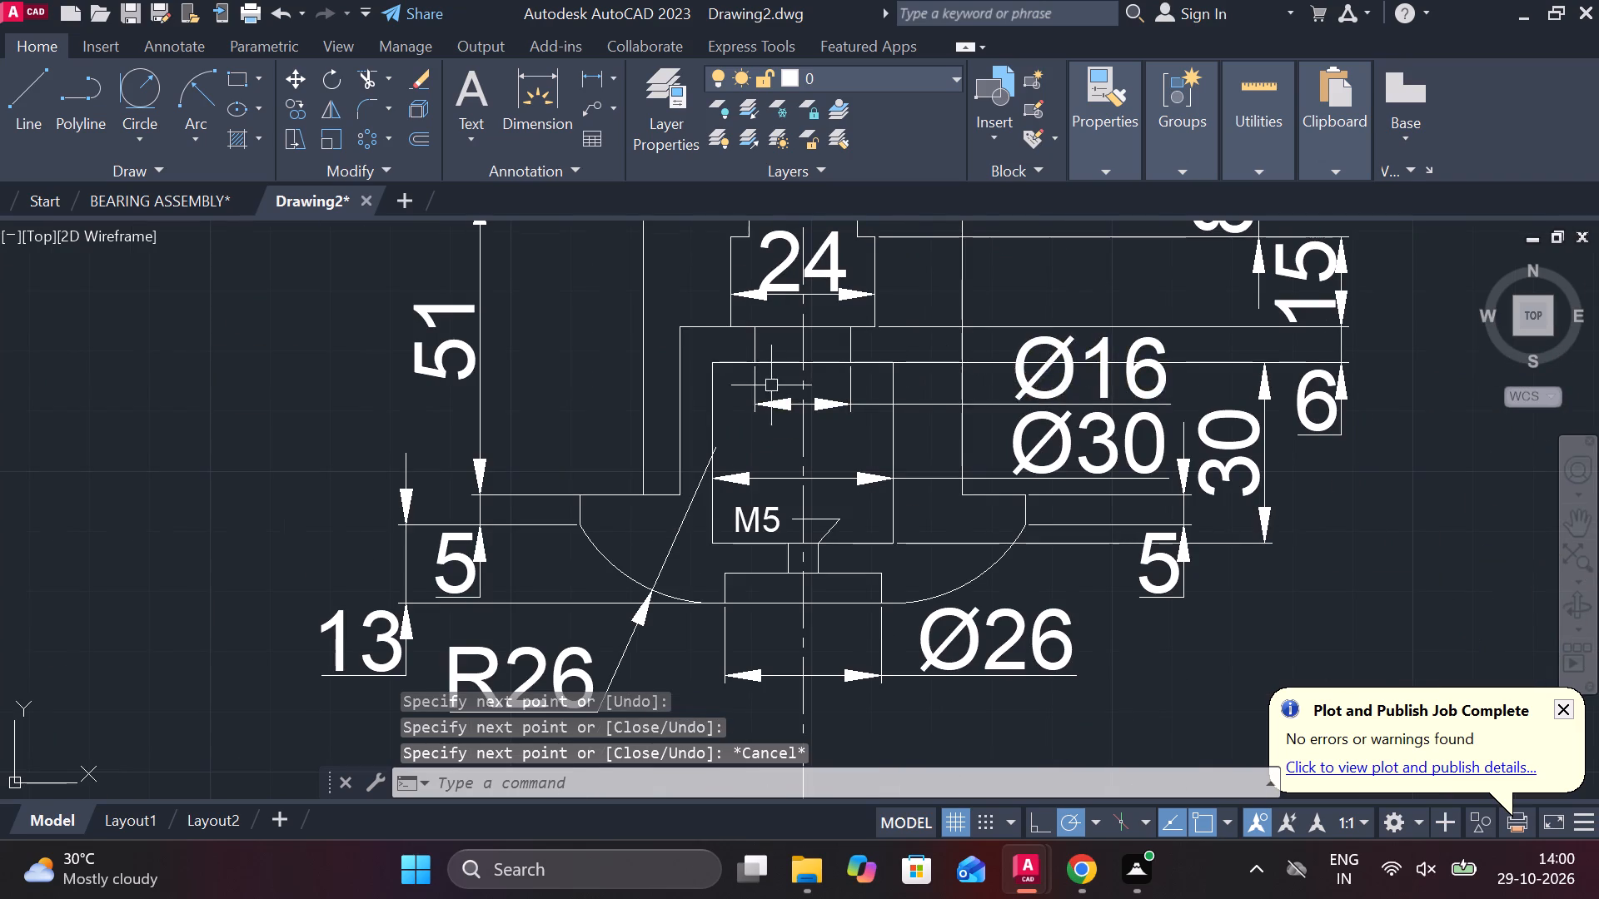
pyautogui.click(665, 493)
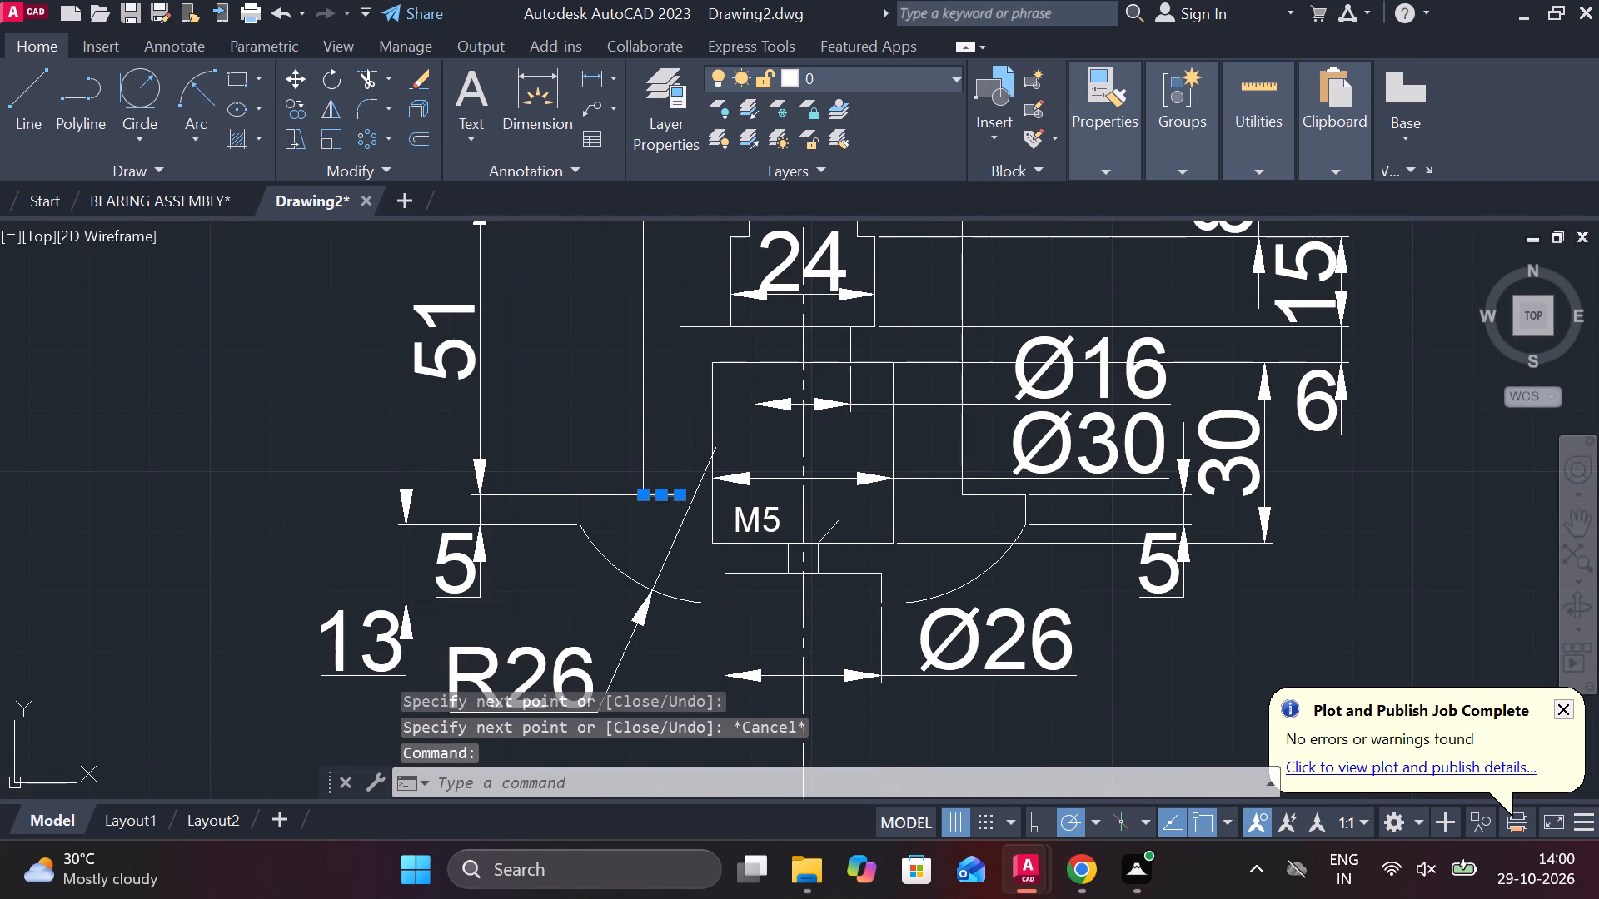
pyautogui.click(675, 401)
pyautogui.click(705, 325)
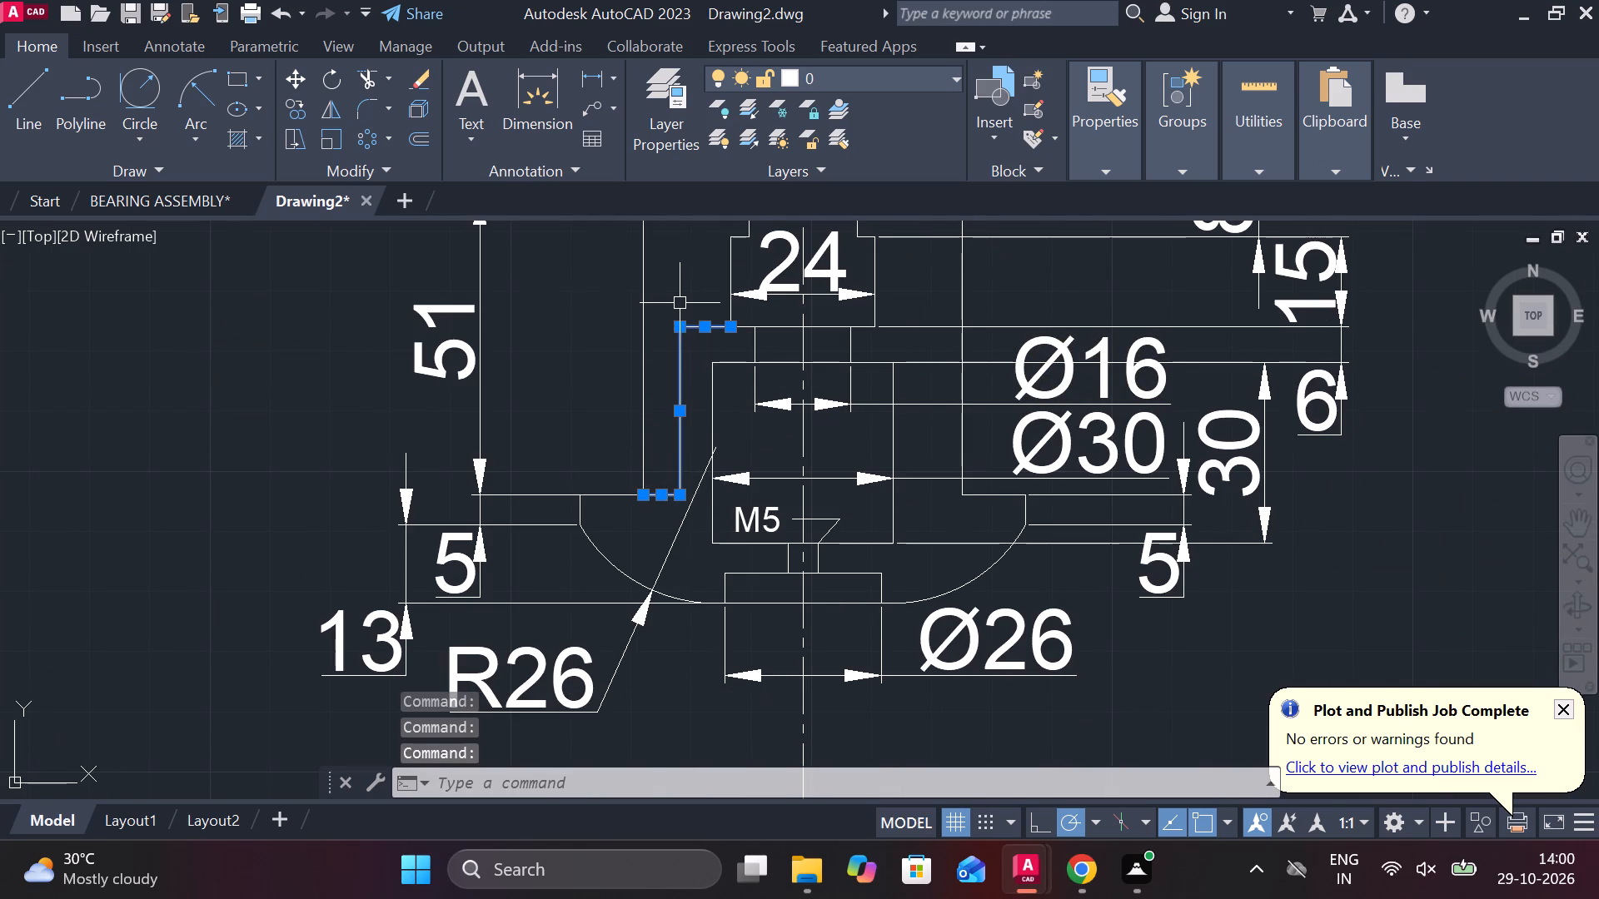
pyautogui.write('MI')
pyautogui.press('Return')
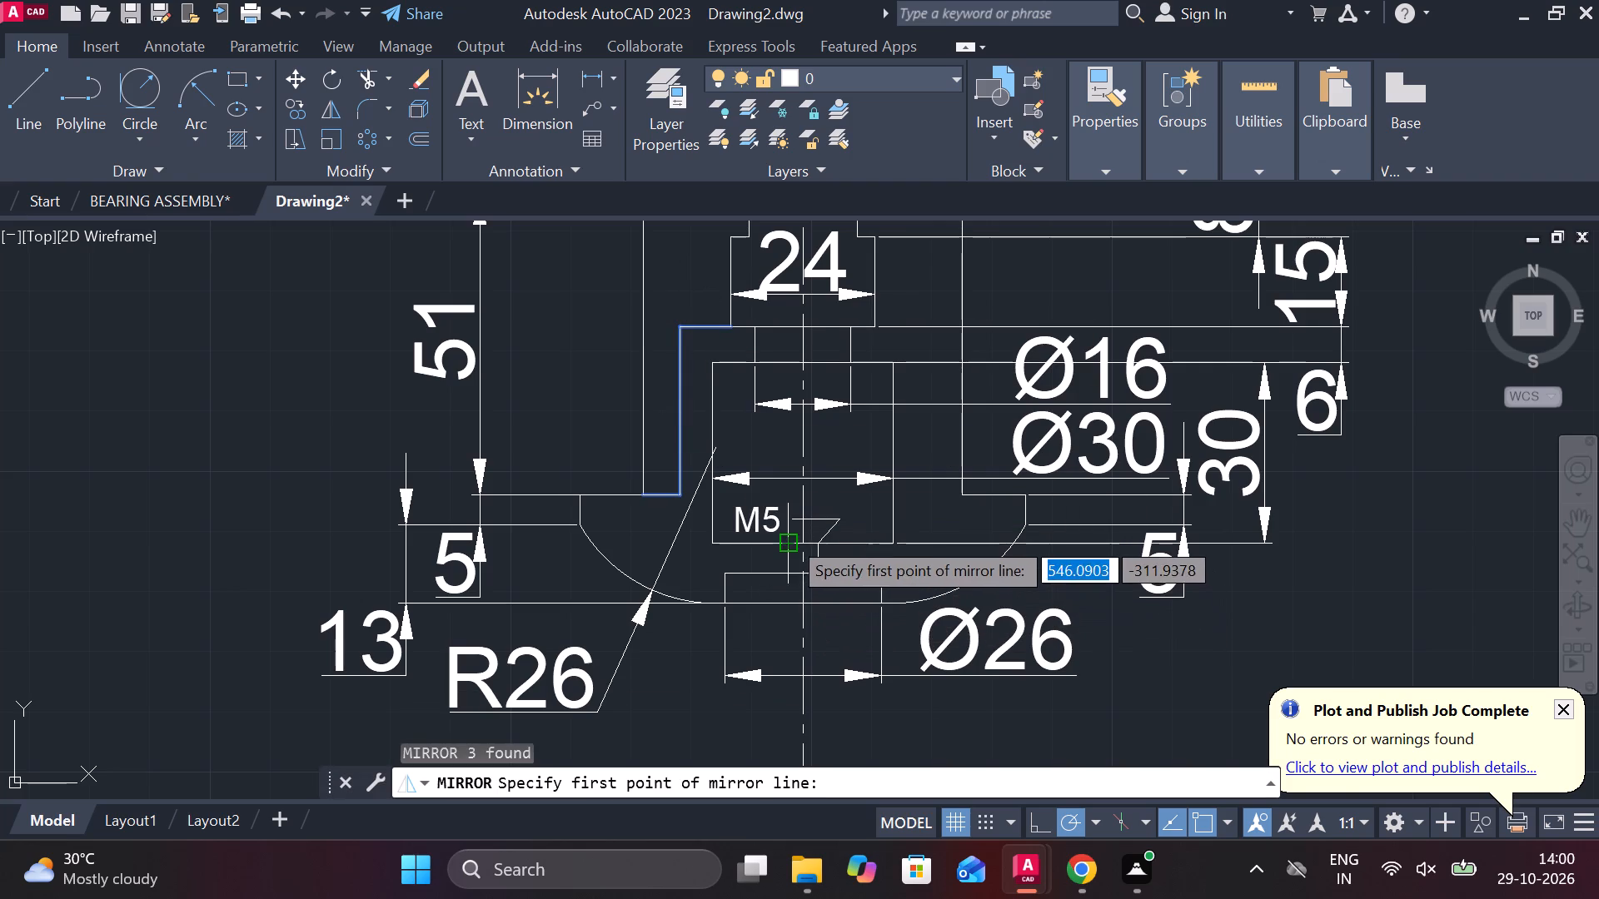
pyautogui.click(803, 549)
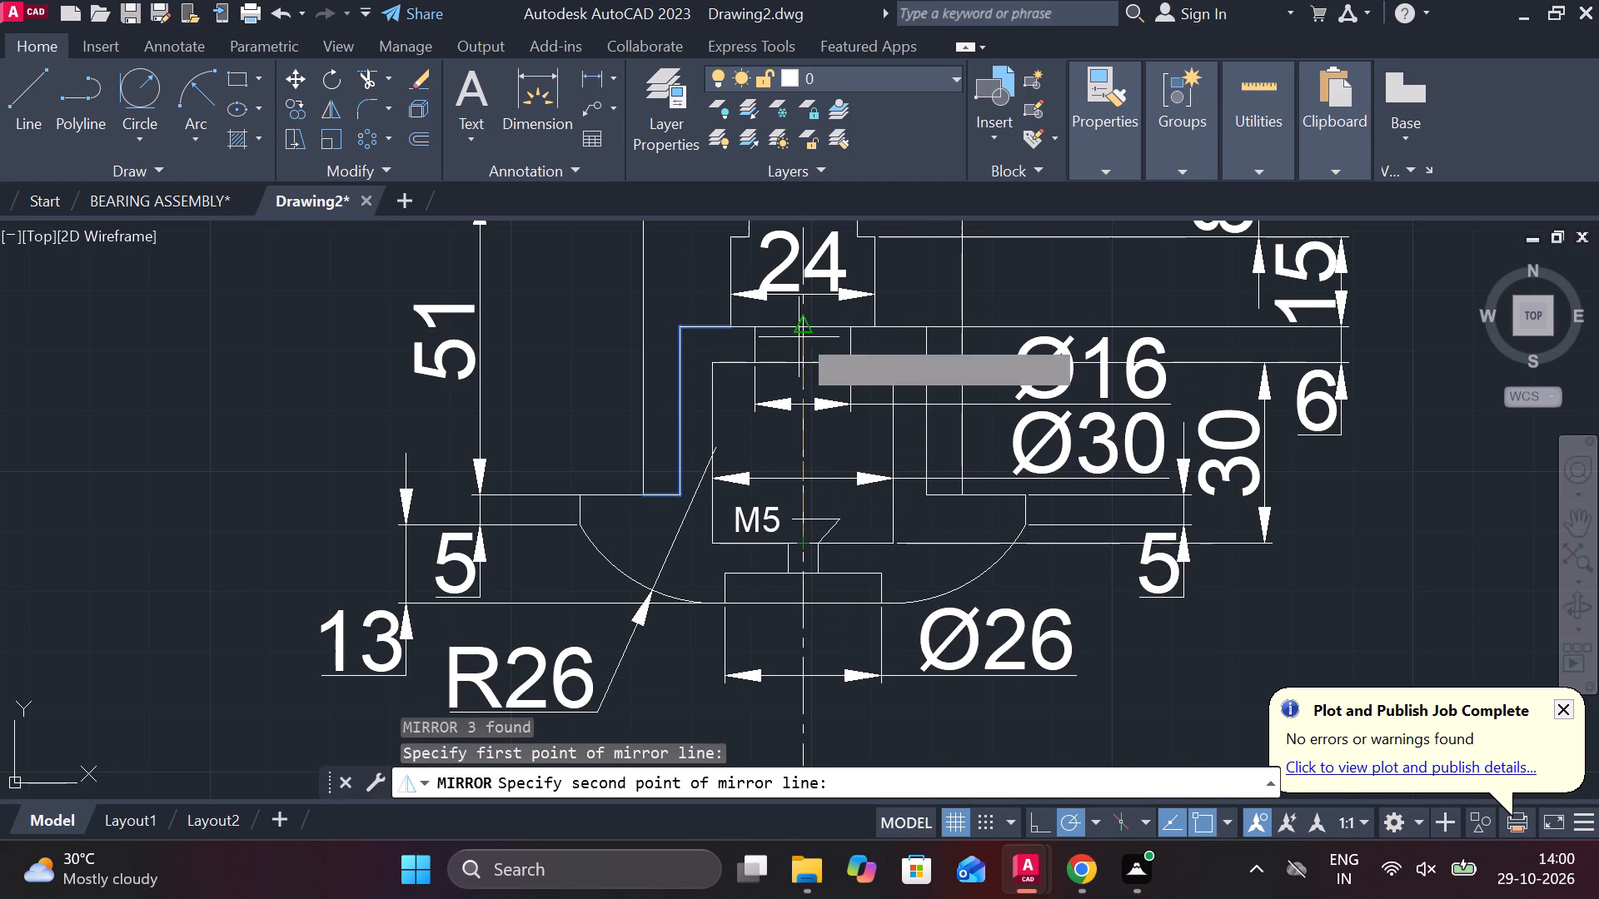
pyautogui.click(799, 327)
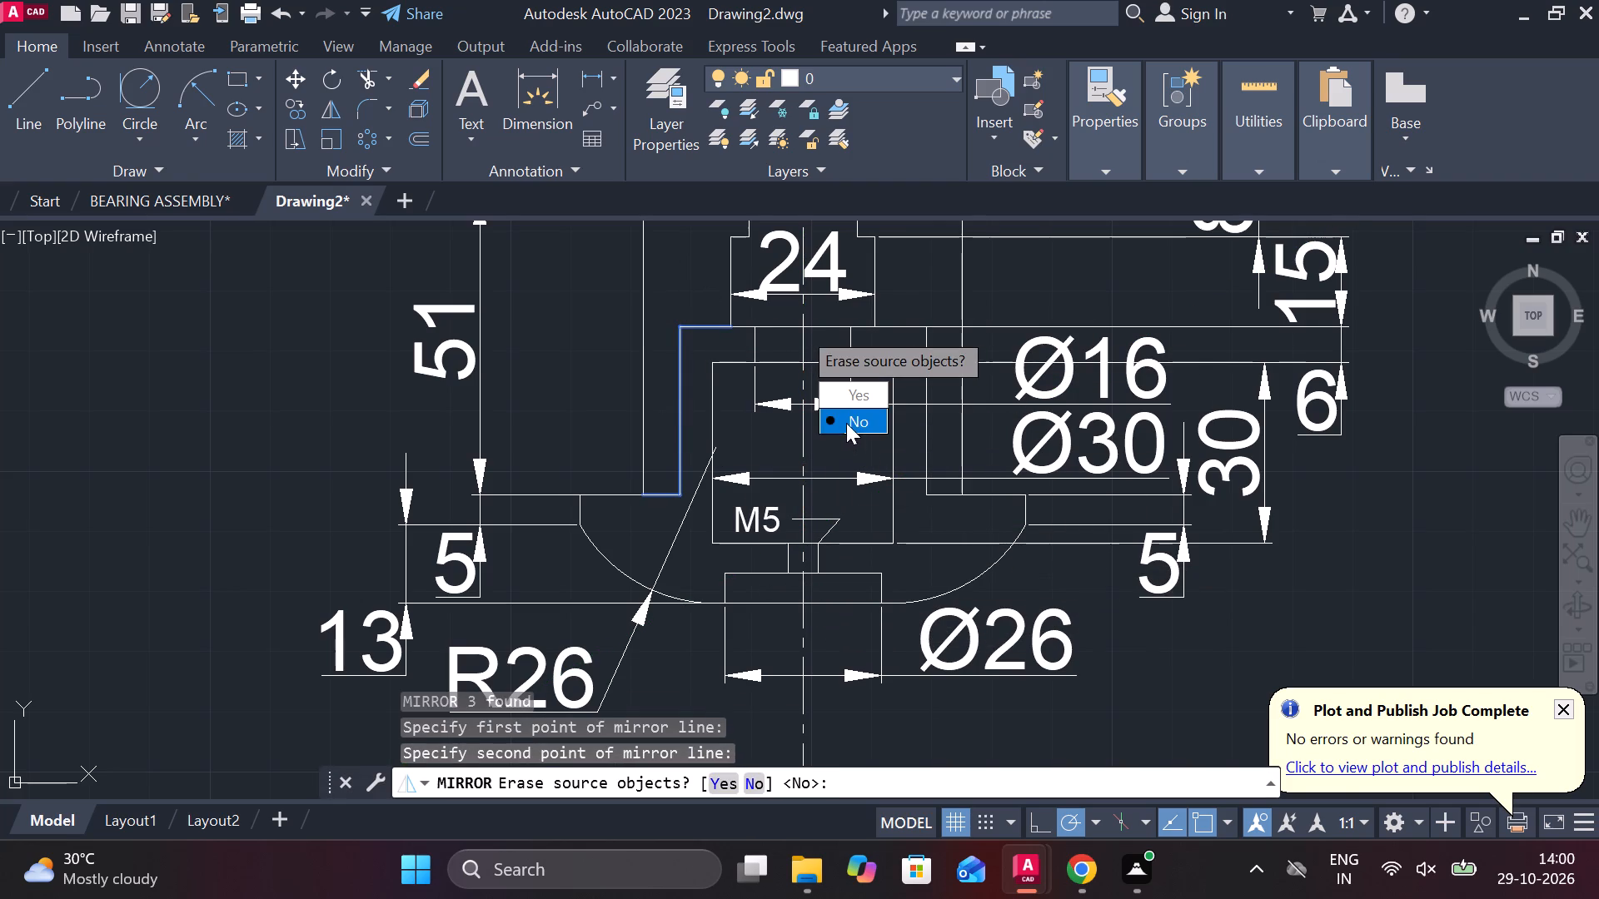
pyautogui.moveTo(846, 423); pyautogui.dragTo(799, 327)
# Change the linetype of all six stepped lines on both sides of the centre line to DASHED.
pyautogui.click(682, 429)
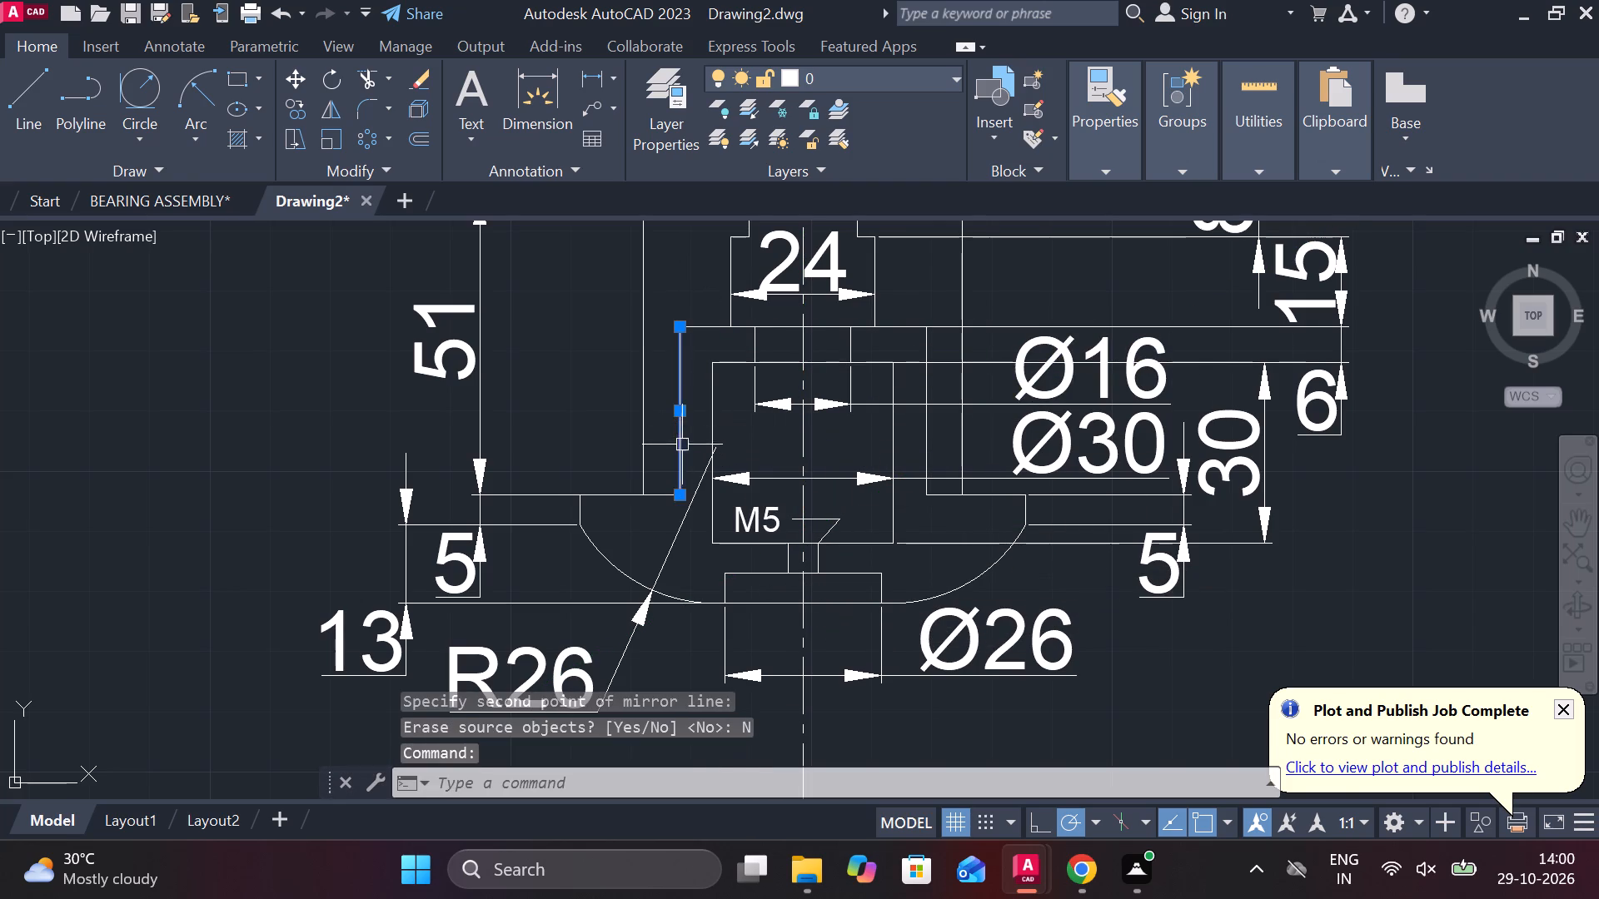
pyautogui.click(664, 499)
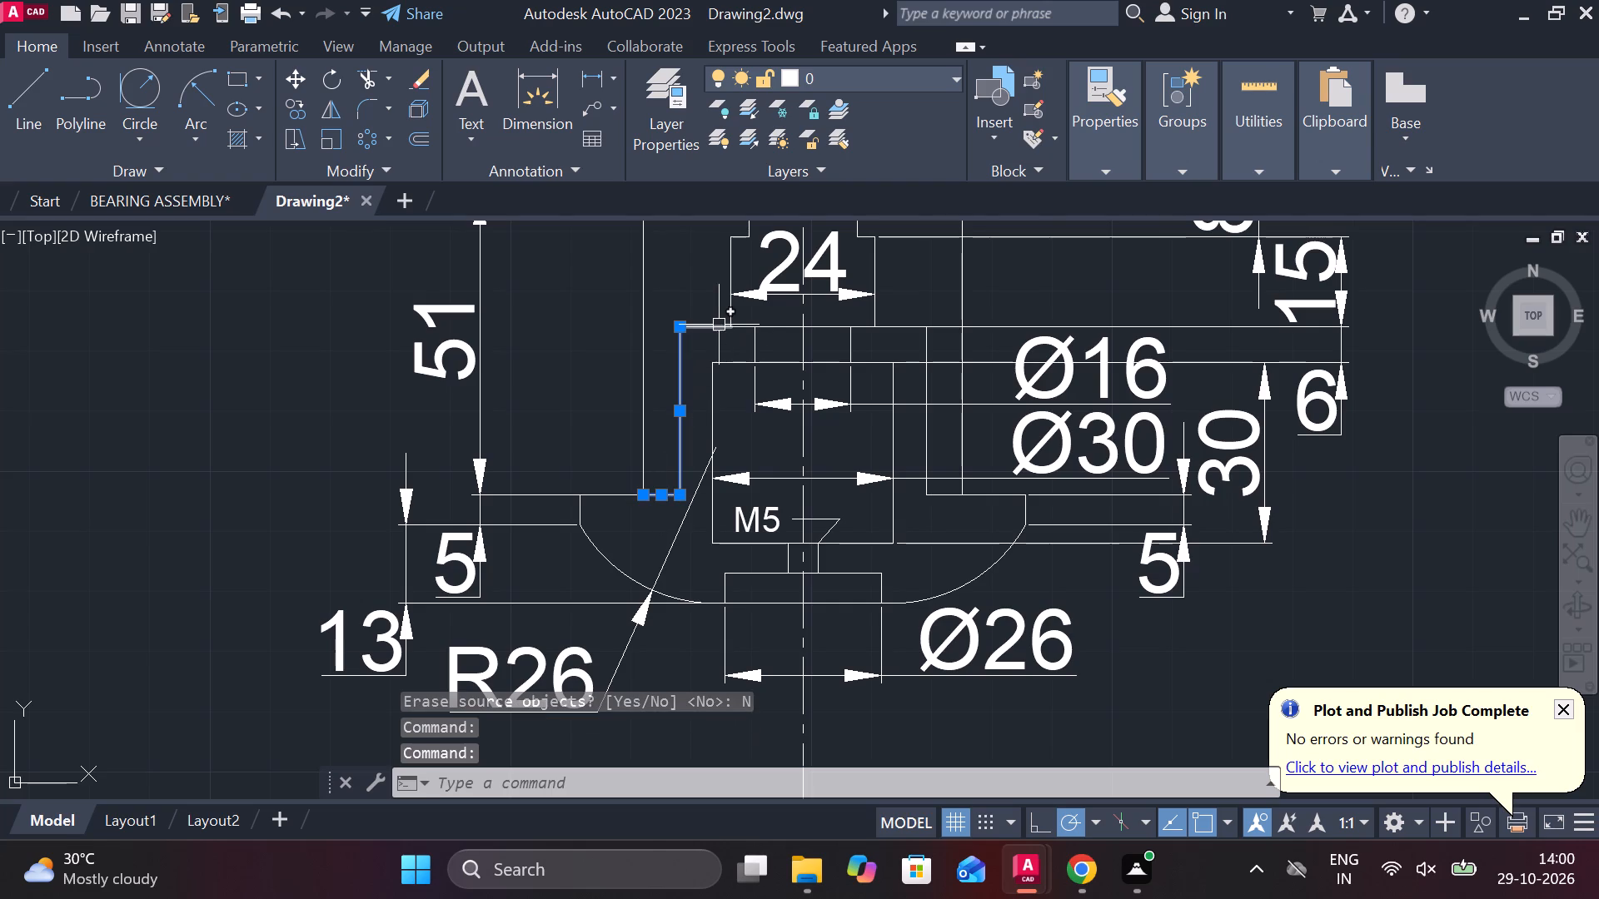
pyautogui.click(719, 325)
pyautogui.click(899, 329)
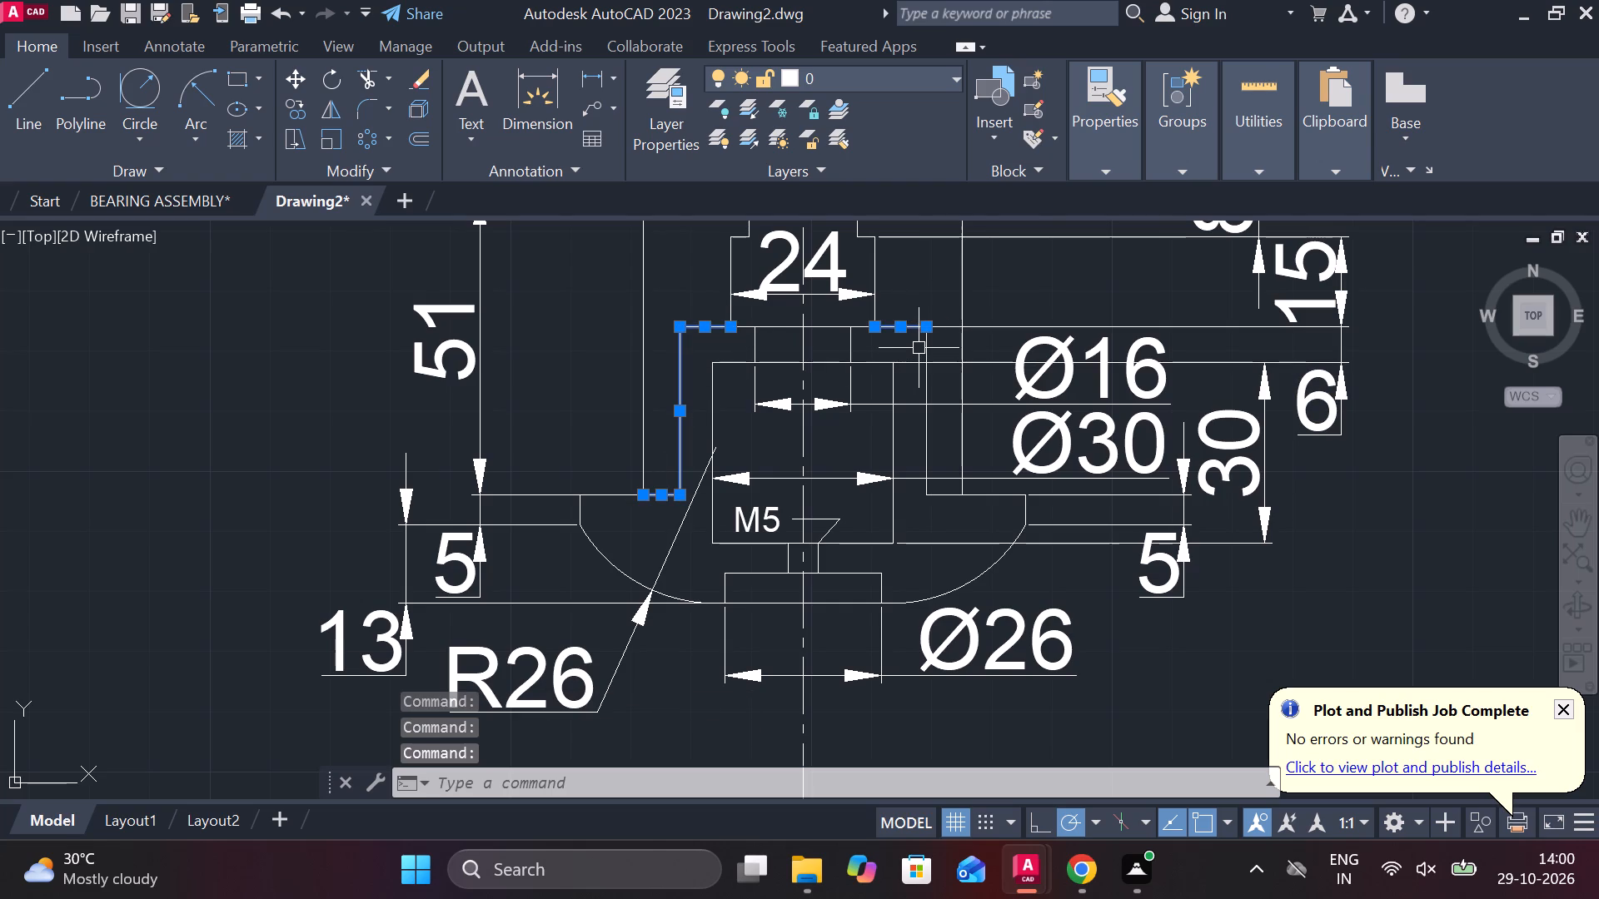
pyautogui.click(923, 348)
pyautogui.scroll(2, 944, 496)
pyautogui.click(944, 496)
pyautogui.scroll(-2, 946, 502)
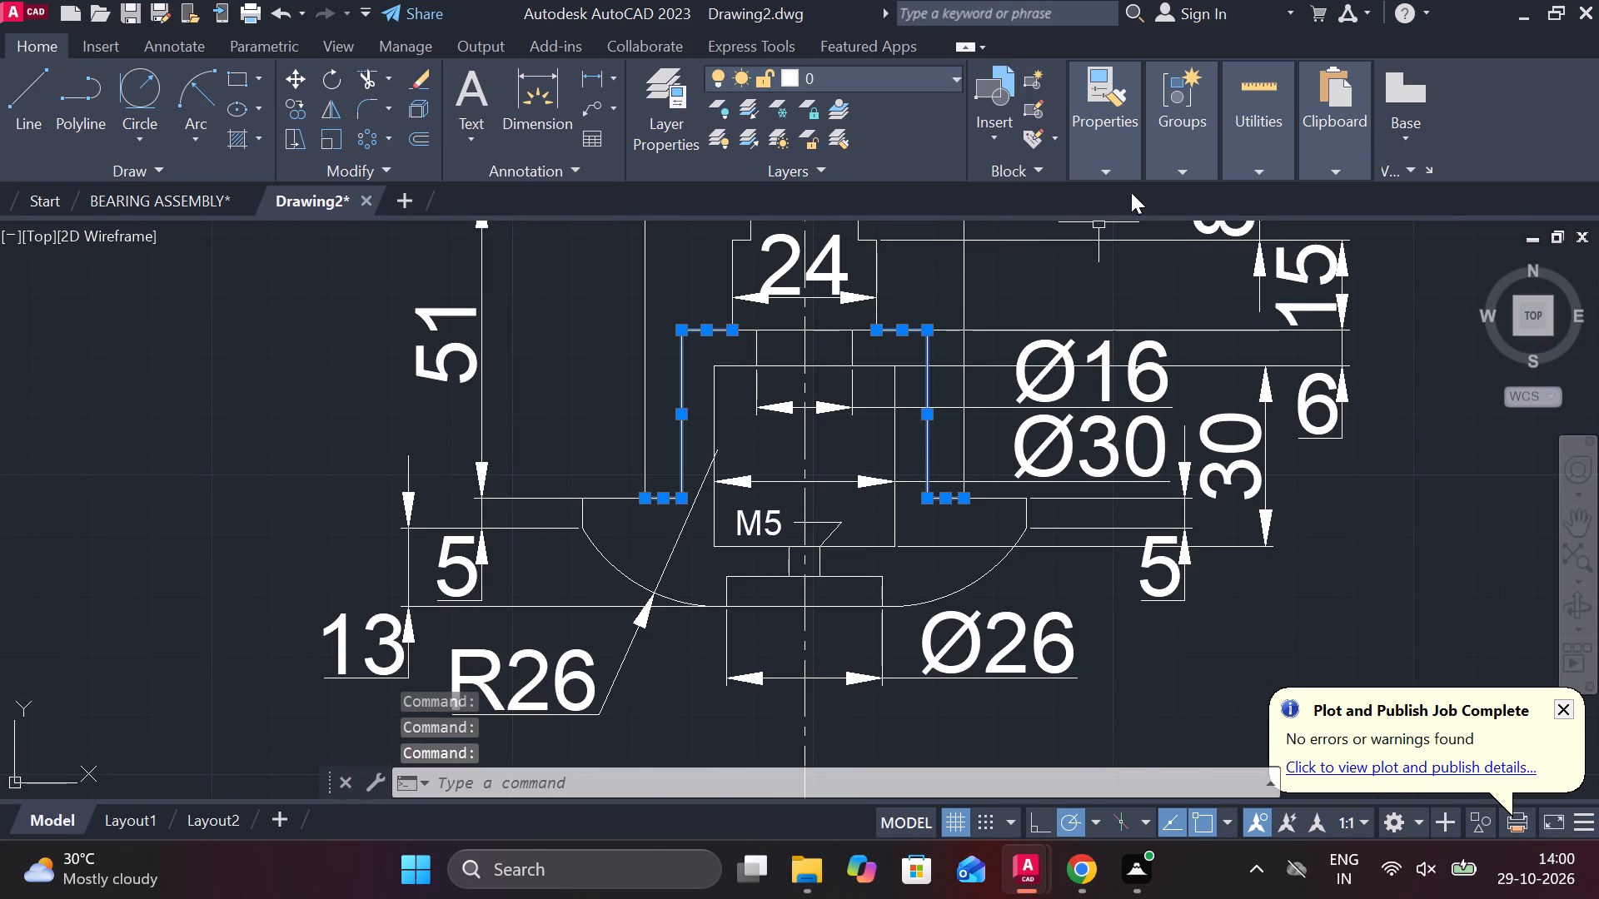
pyautogui.click(1128, 181)
pyautogui.click(1282, 256)
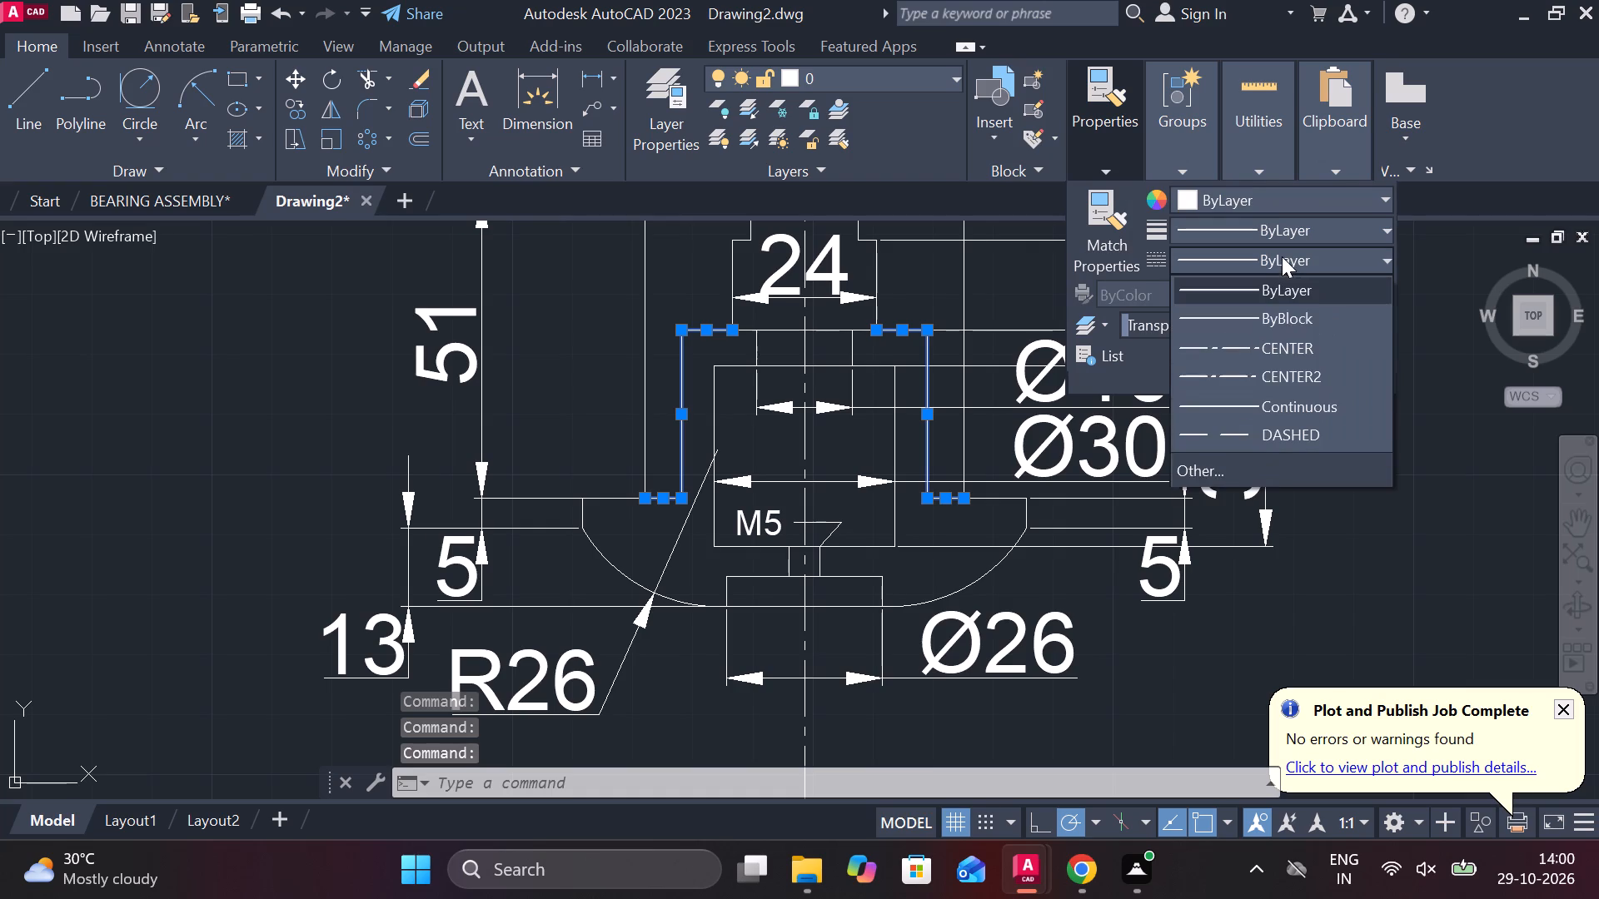
pyautogui.click(1253, 430)
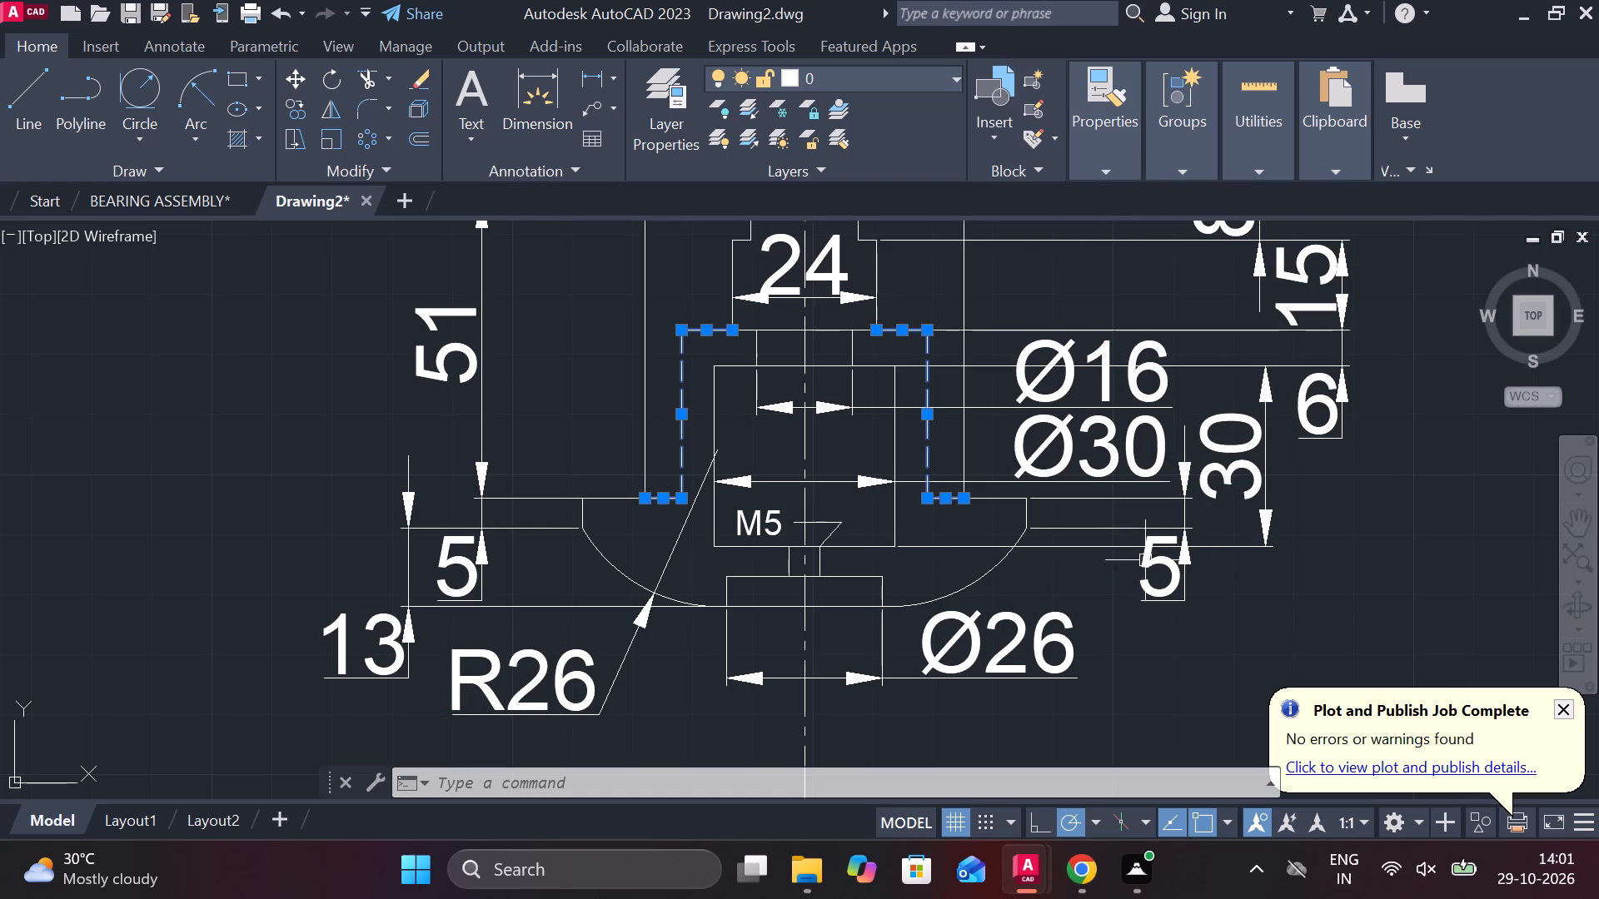
pyautogui.press('Escape')
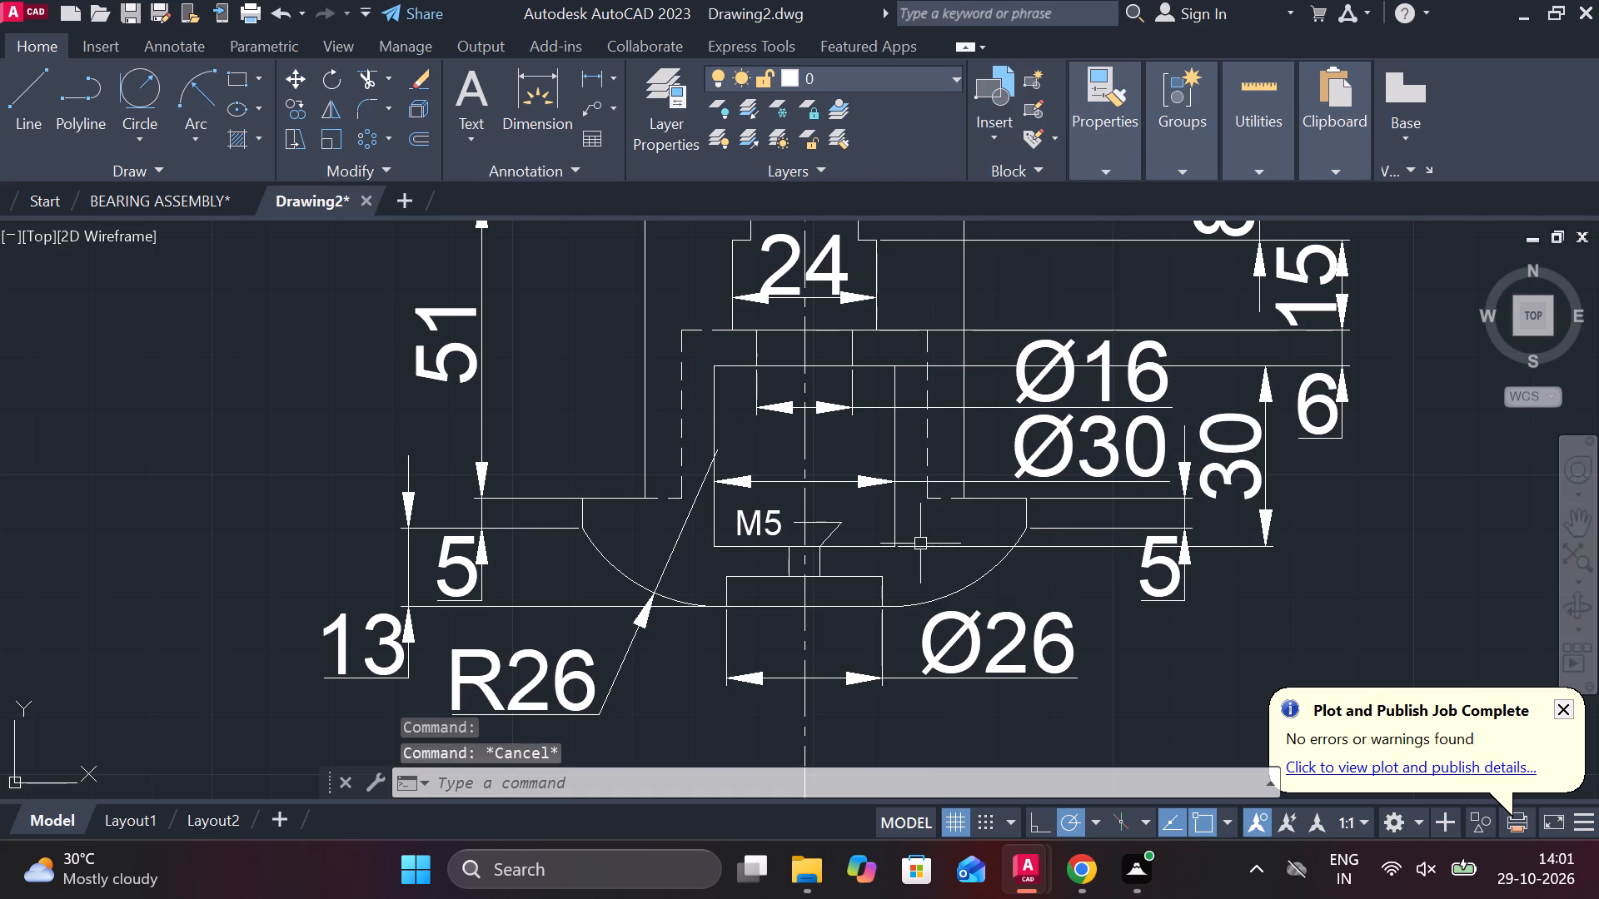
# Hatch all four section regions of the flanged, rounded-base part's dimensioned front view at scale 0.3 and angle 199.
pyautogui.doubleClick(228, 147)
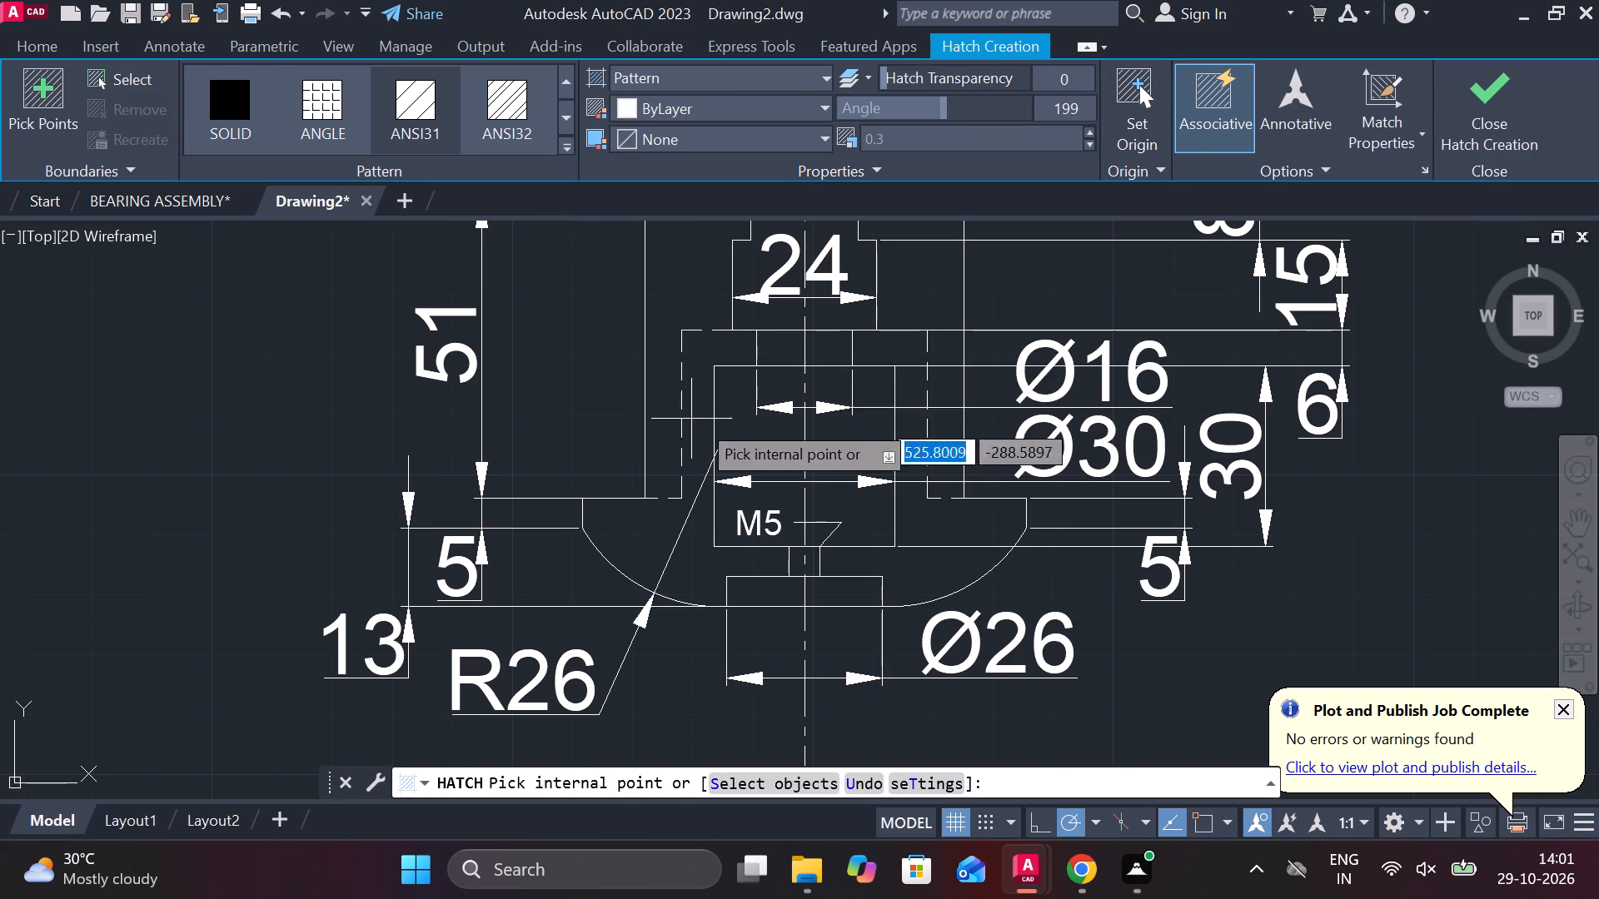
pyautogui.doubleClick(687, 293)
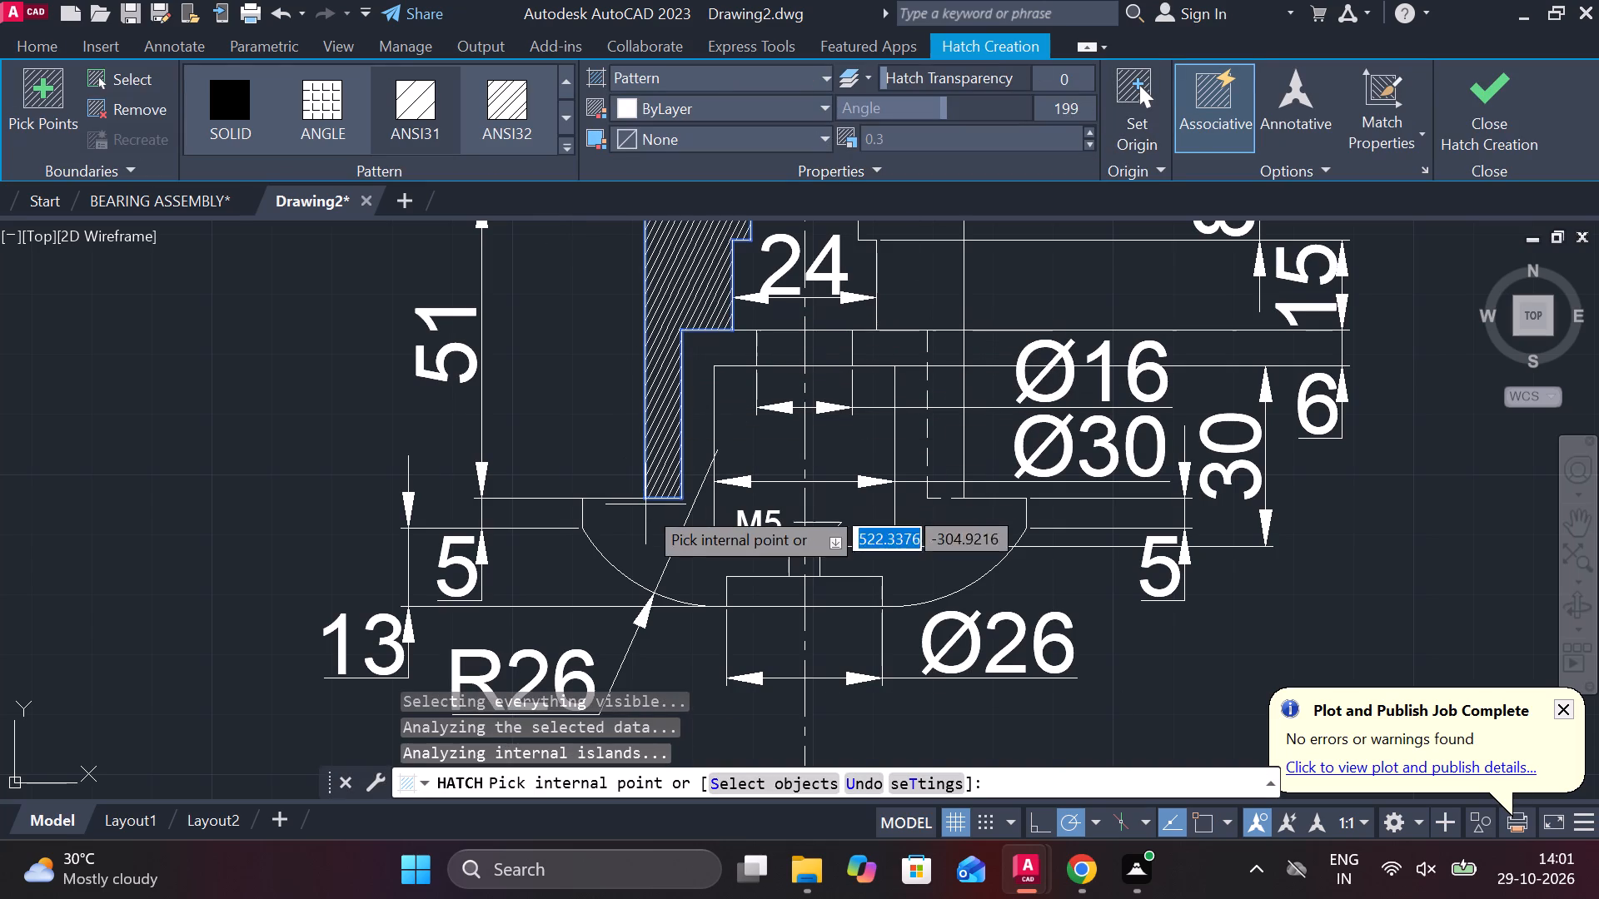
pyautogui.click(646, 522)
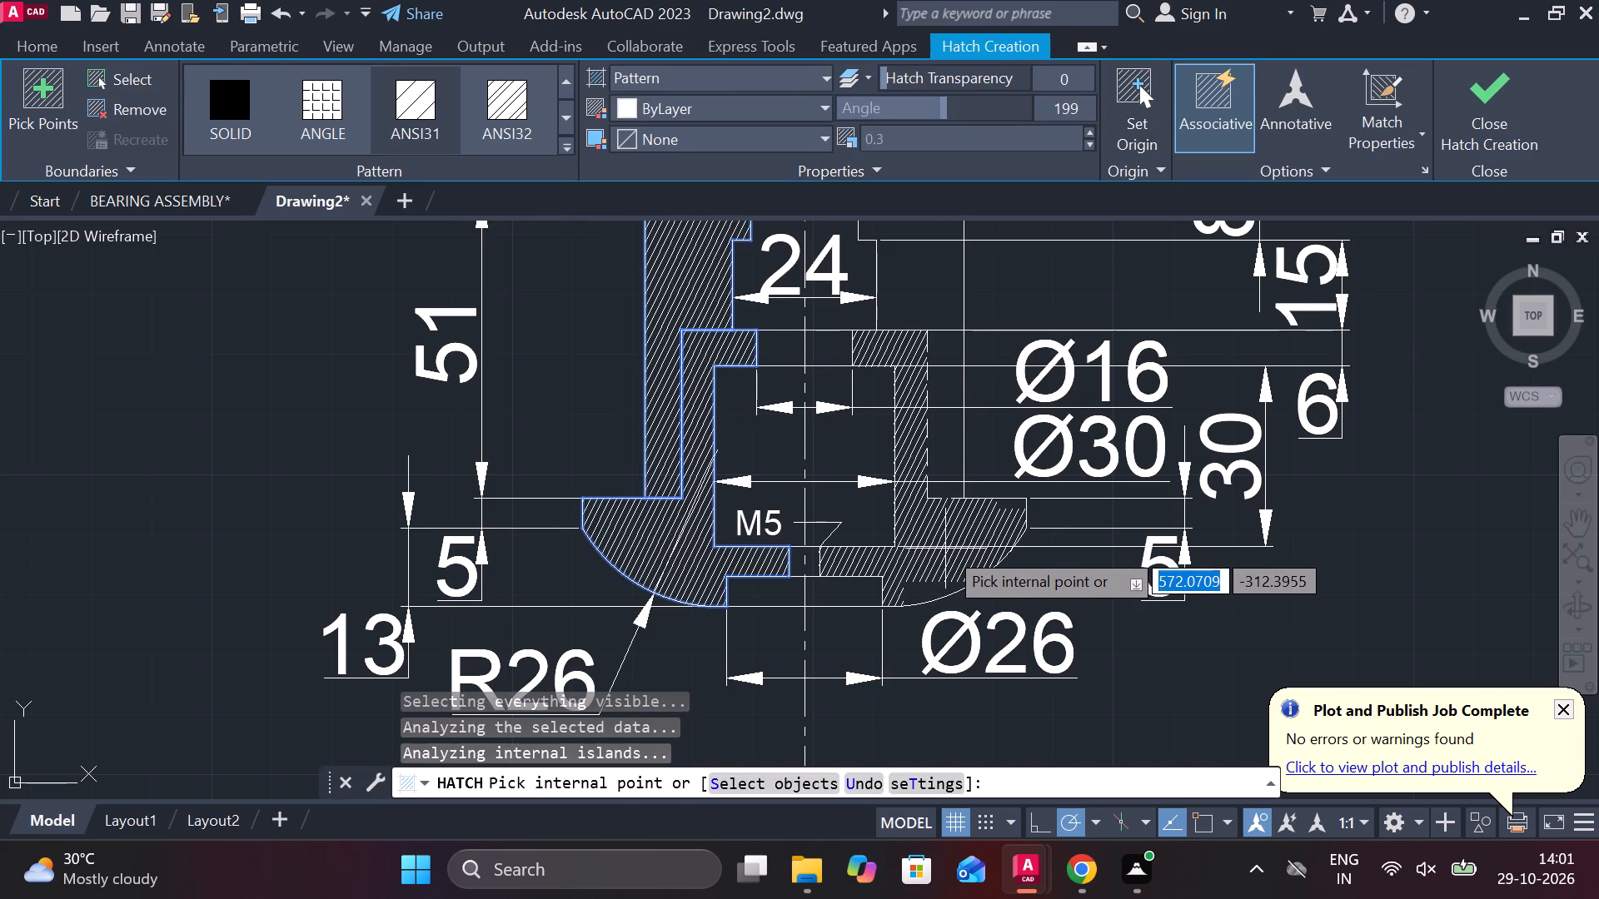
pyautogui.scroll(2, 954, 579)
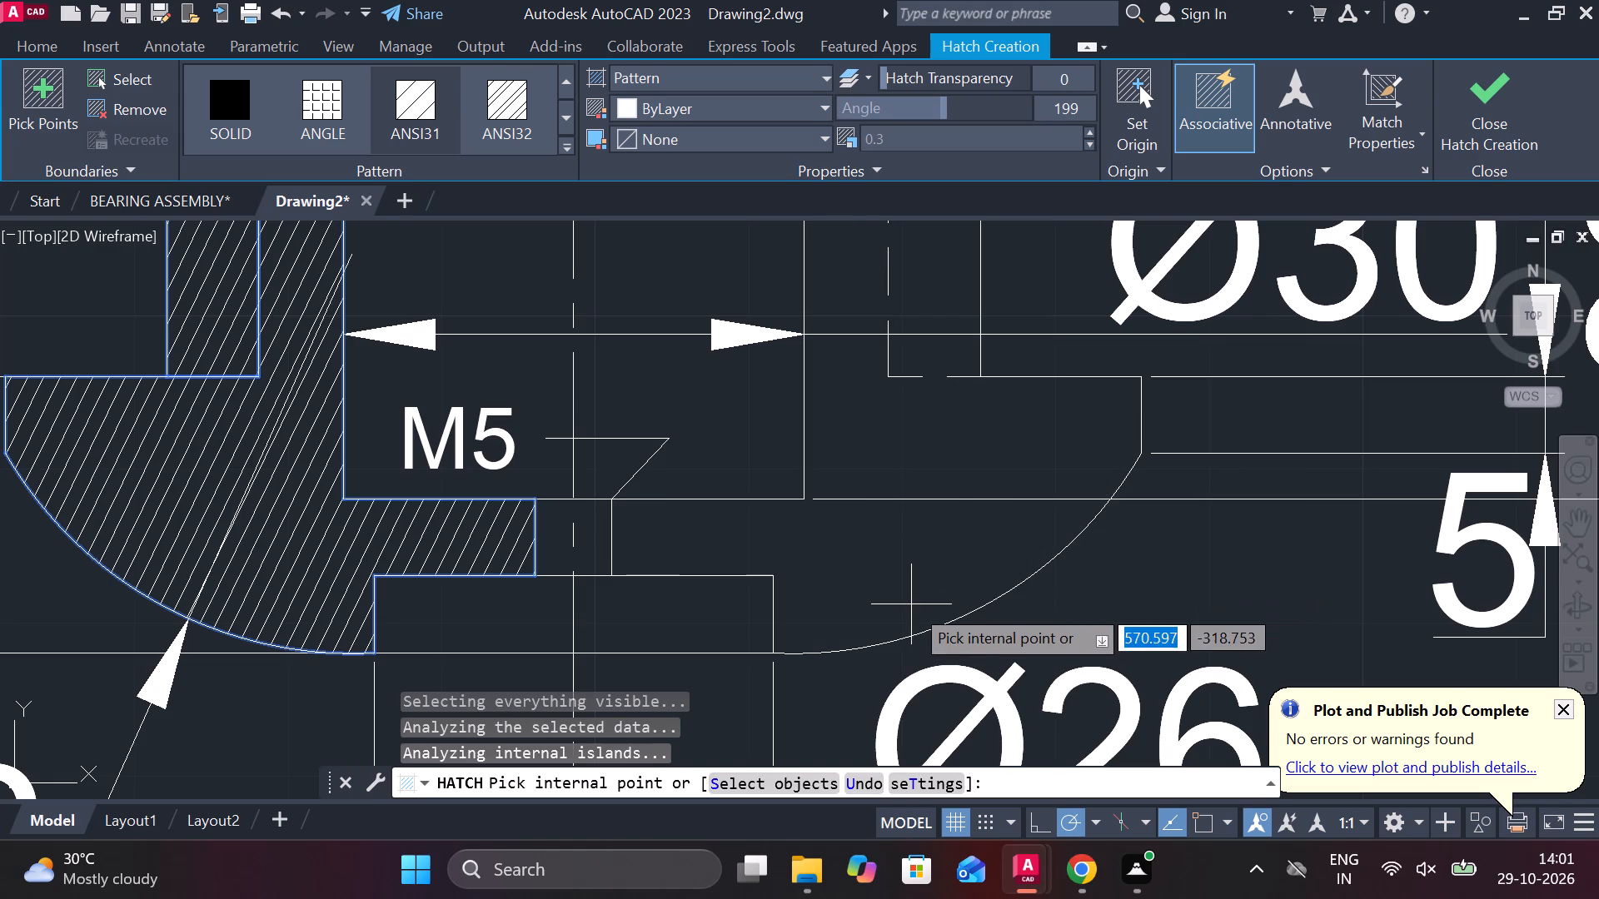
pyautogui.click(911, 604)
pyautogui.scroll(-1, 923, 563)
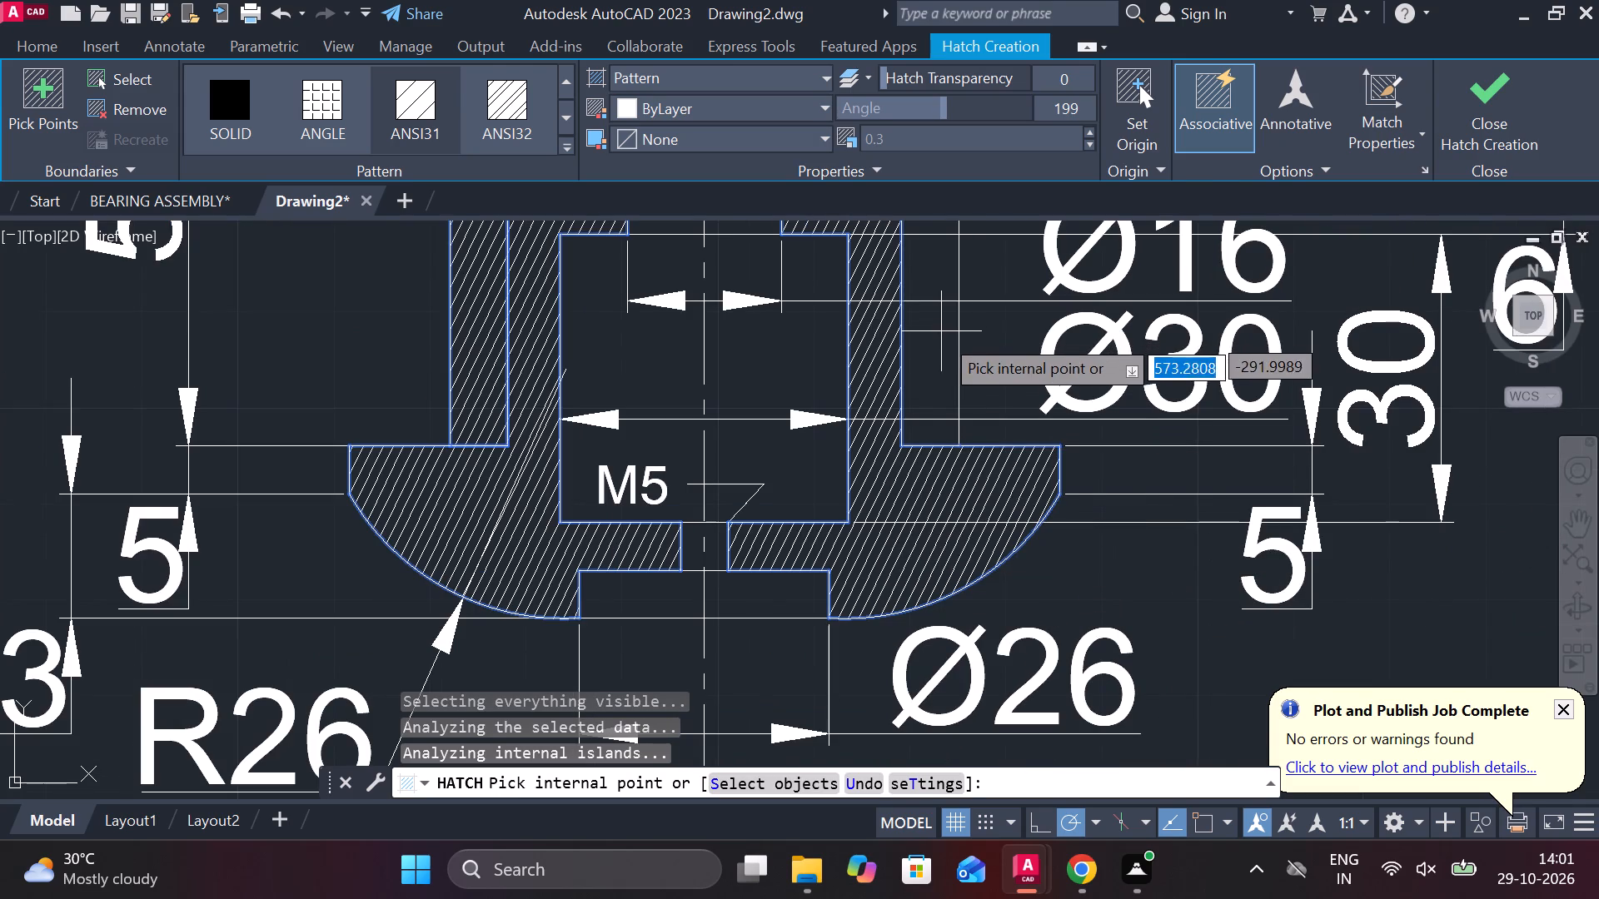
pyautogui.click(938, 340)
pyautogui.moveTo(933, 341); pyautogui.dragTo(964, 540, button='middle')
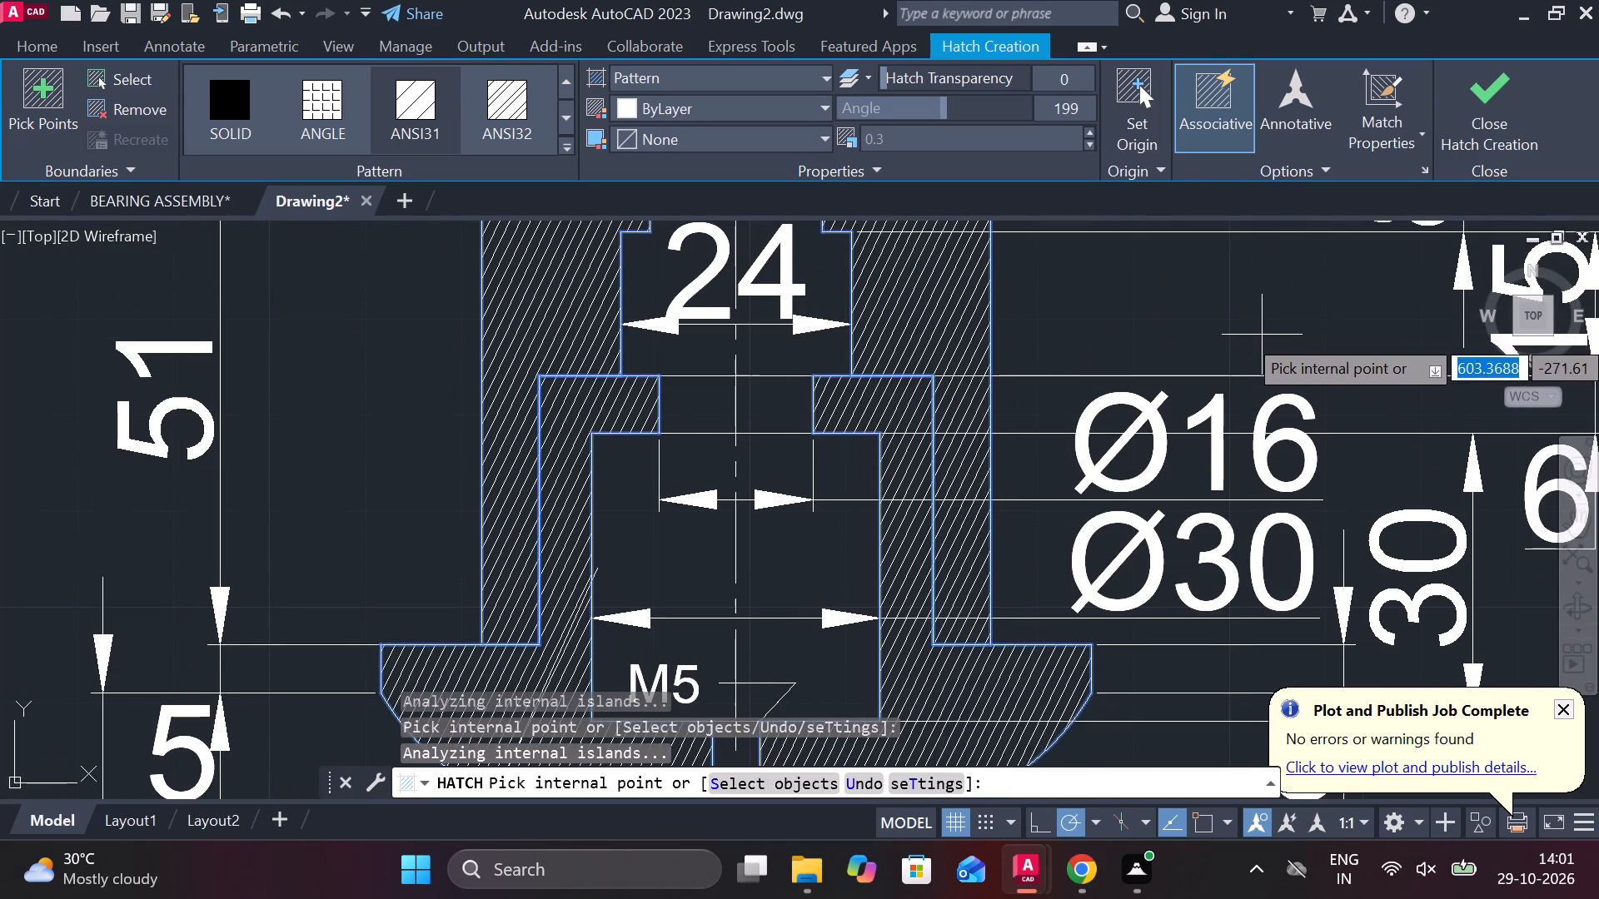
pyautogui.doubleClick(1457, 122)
# Erase the section hatch from the undimensioned copy of the flanged, rounded-base part.
pyautogui.scroll(-2, 1009, 527)
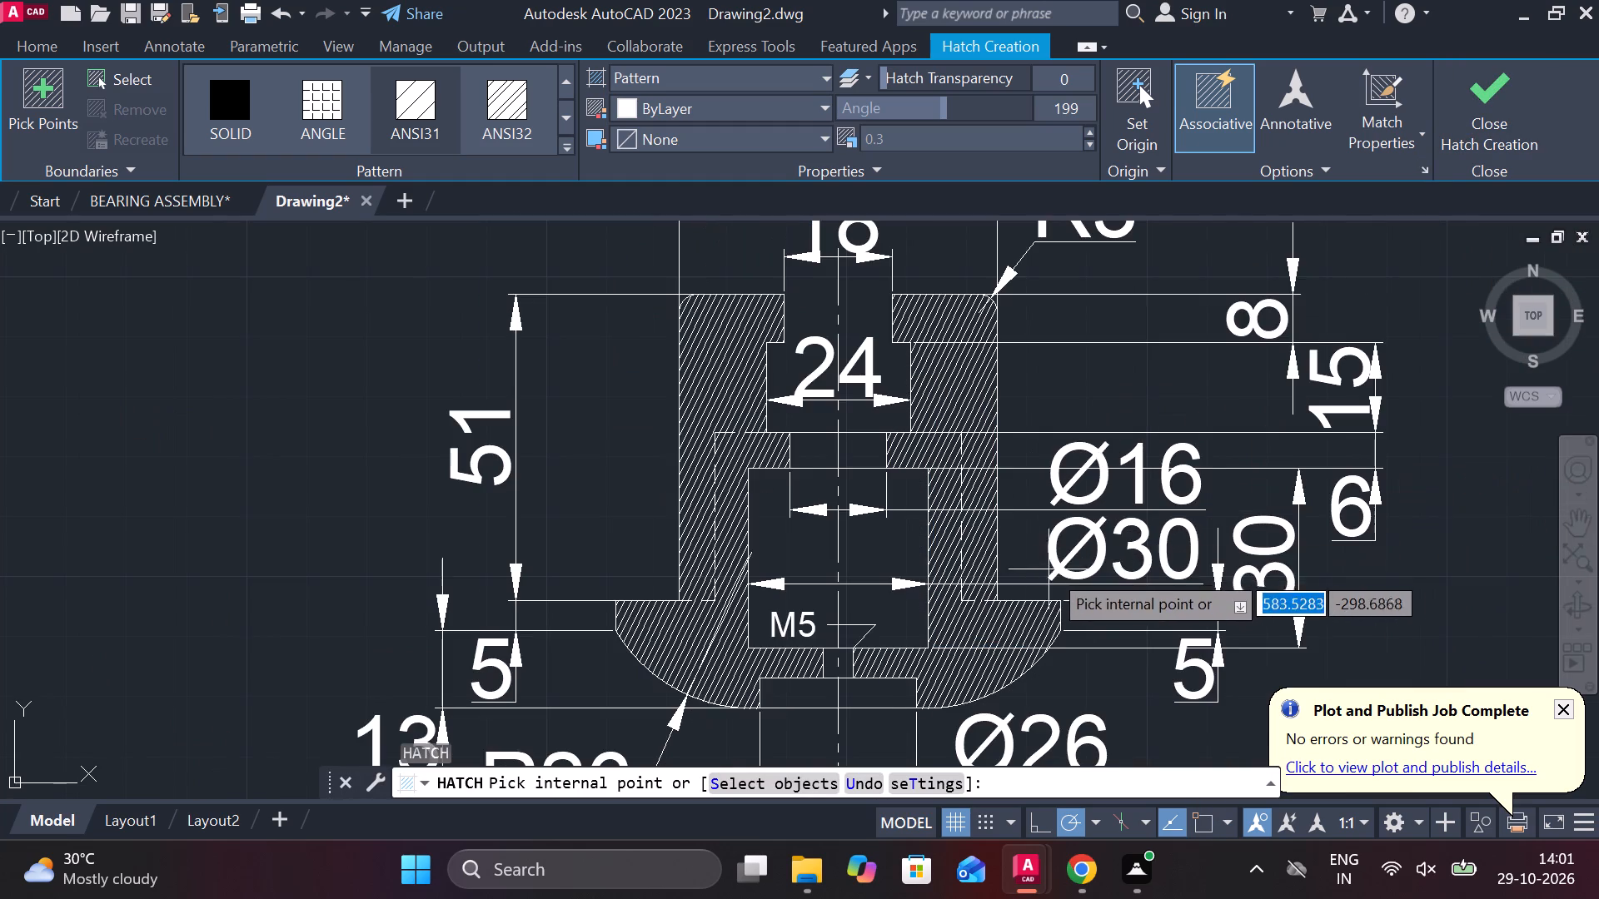
pyautogui.scroll(-2, 1054, 573)
pyautogui.moveTo(1133, 579); pyautogui.dragTo(1021, 459, button='middle')
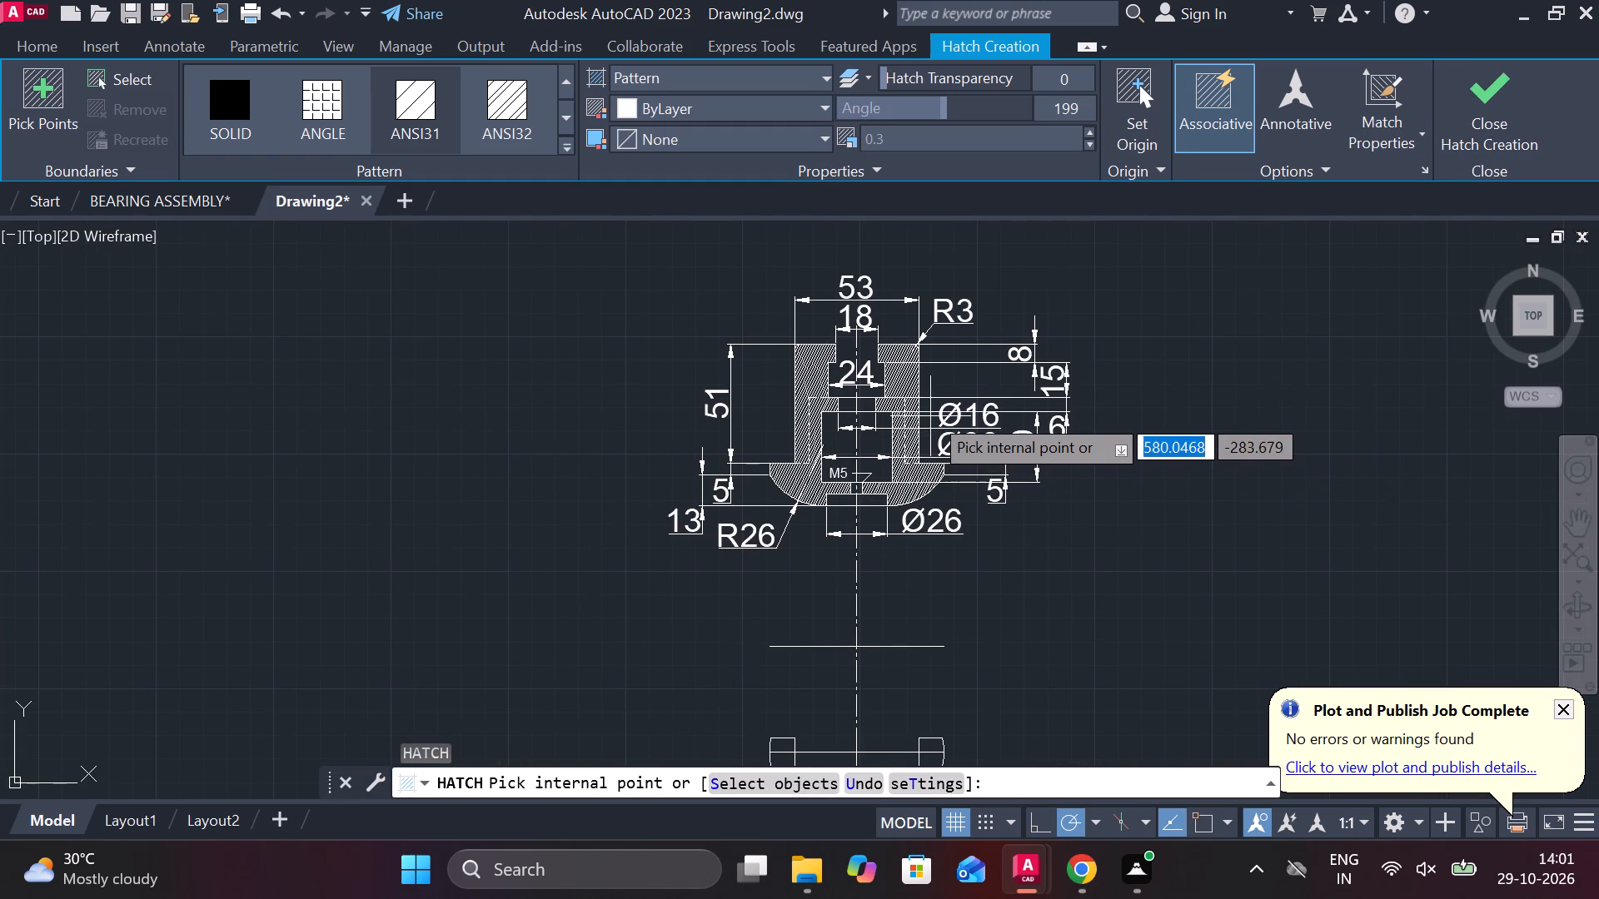
pyautogui.scroll(2, 930, 411)
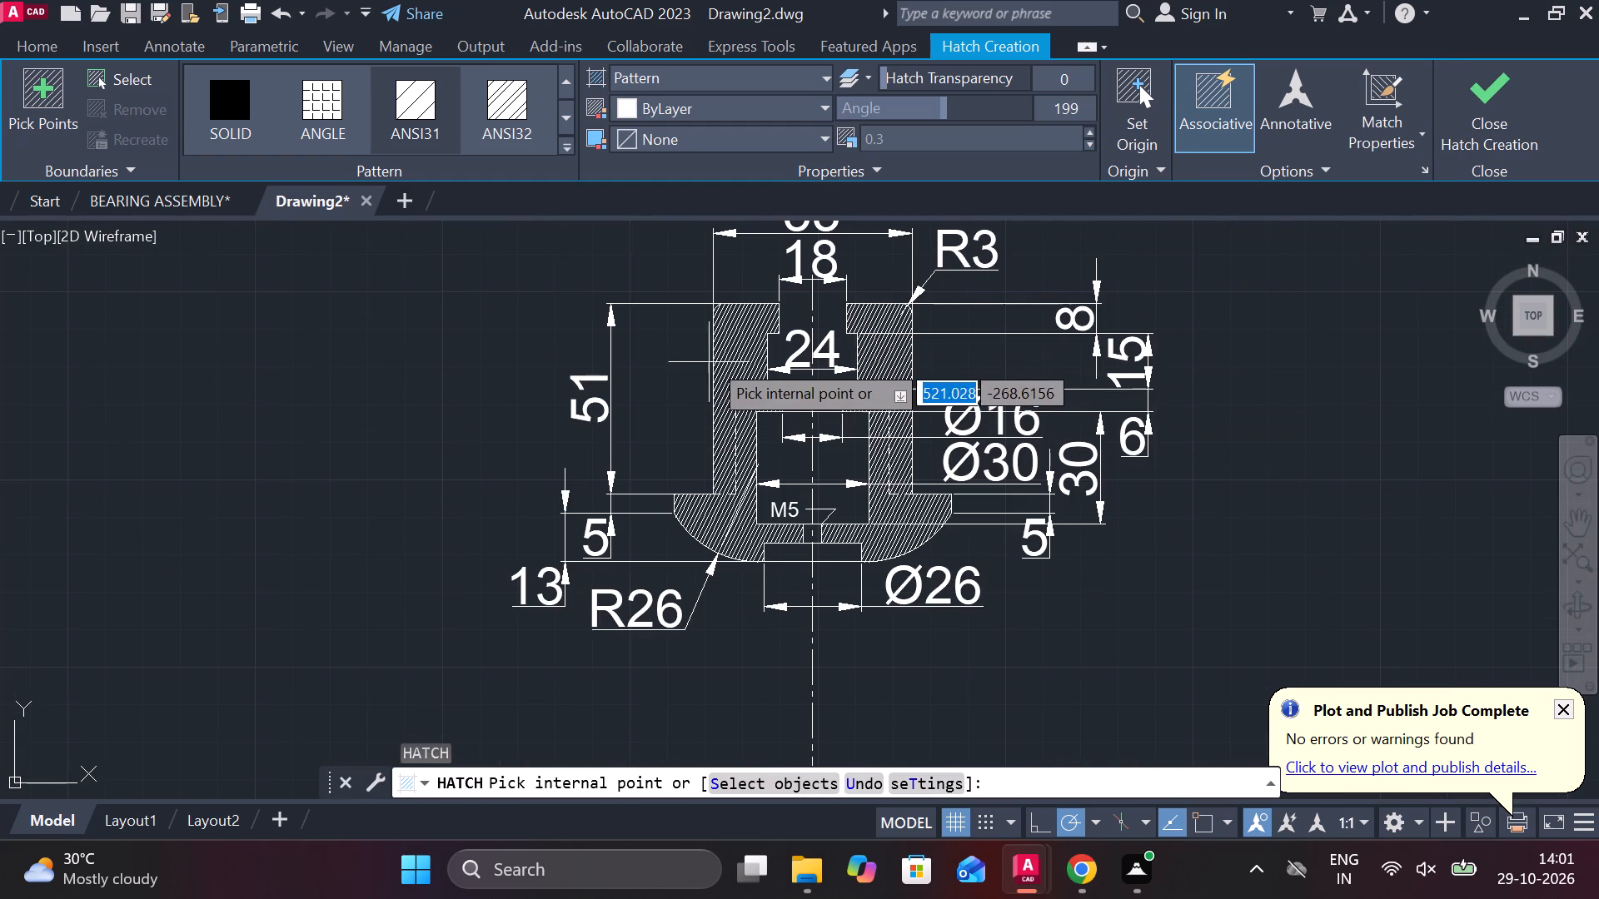
pyautogui.scroll(-3, 710, 358)
pyautogui.moveTo(689, 481); pyautogui.dragTo(1238, 443, button='middle')
pyautogui.scroll(-2, 1187, 442)
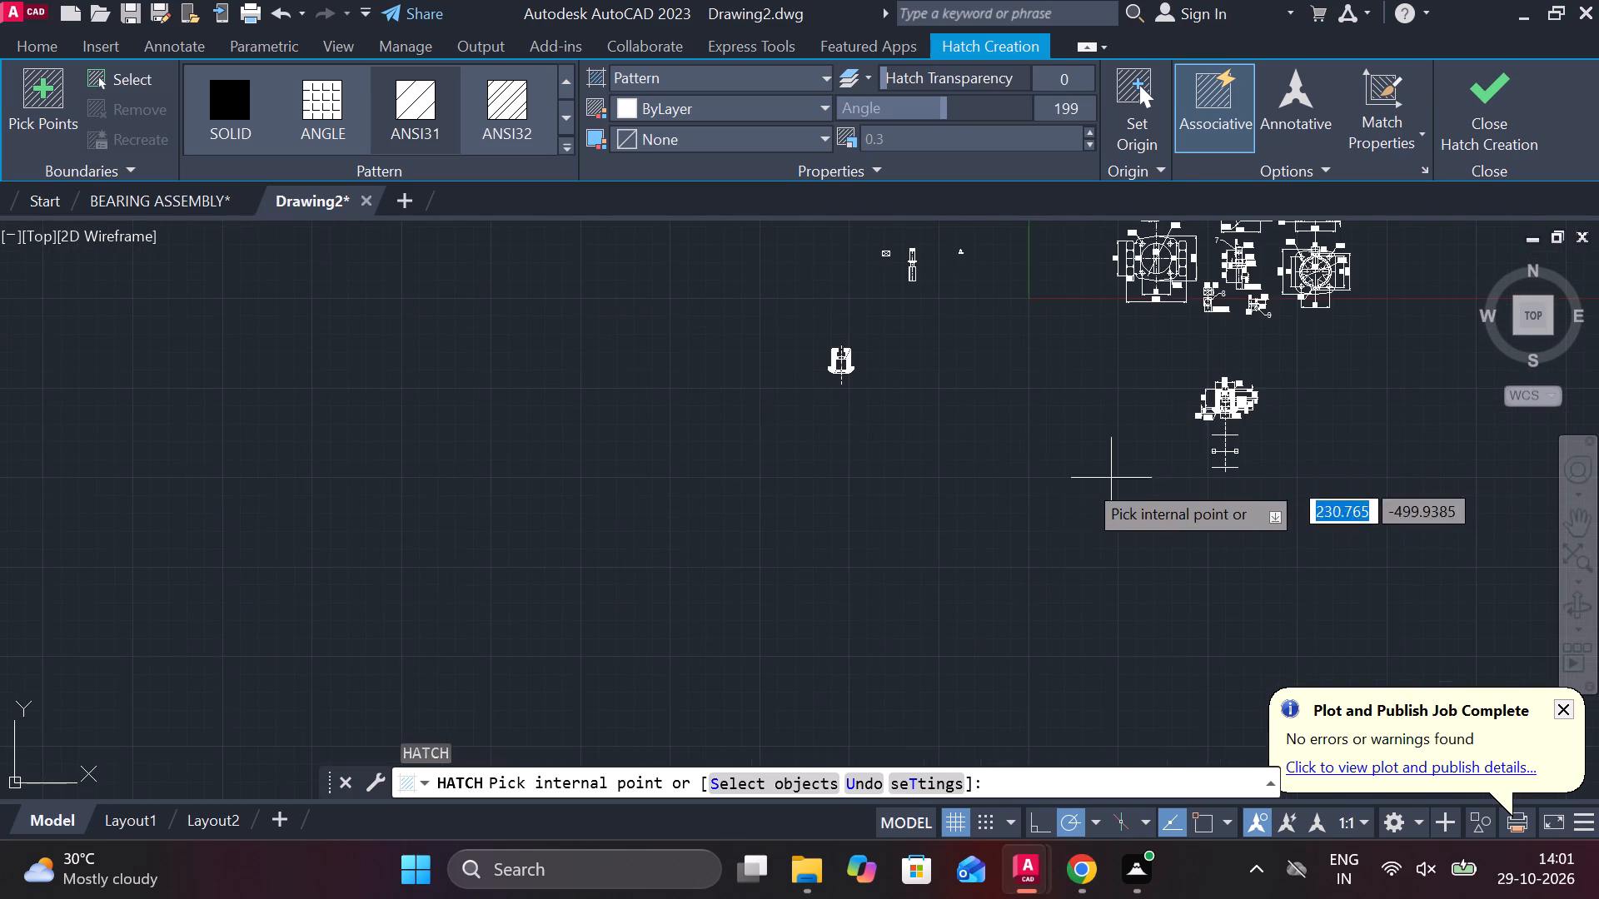
pyautogui.scroll(2, 807, 335)
pyautogui.scroll(3, 893, 399)
pyautogui.press('Escape')
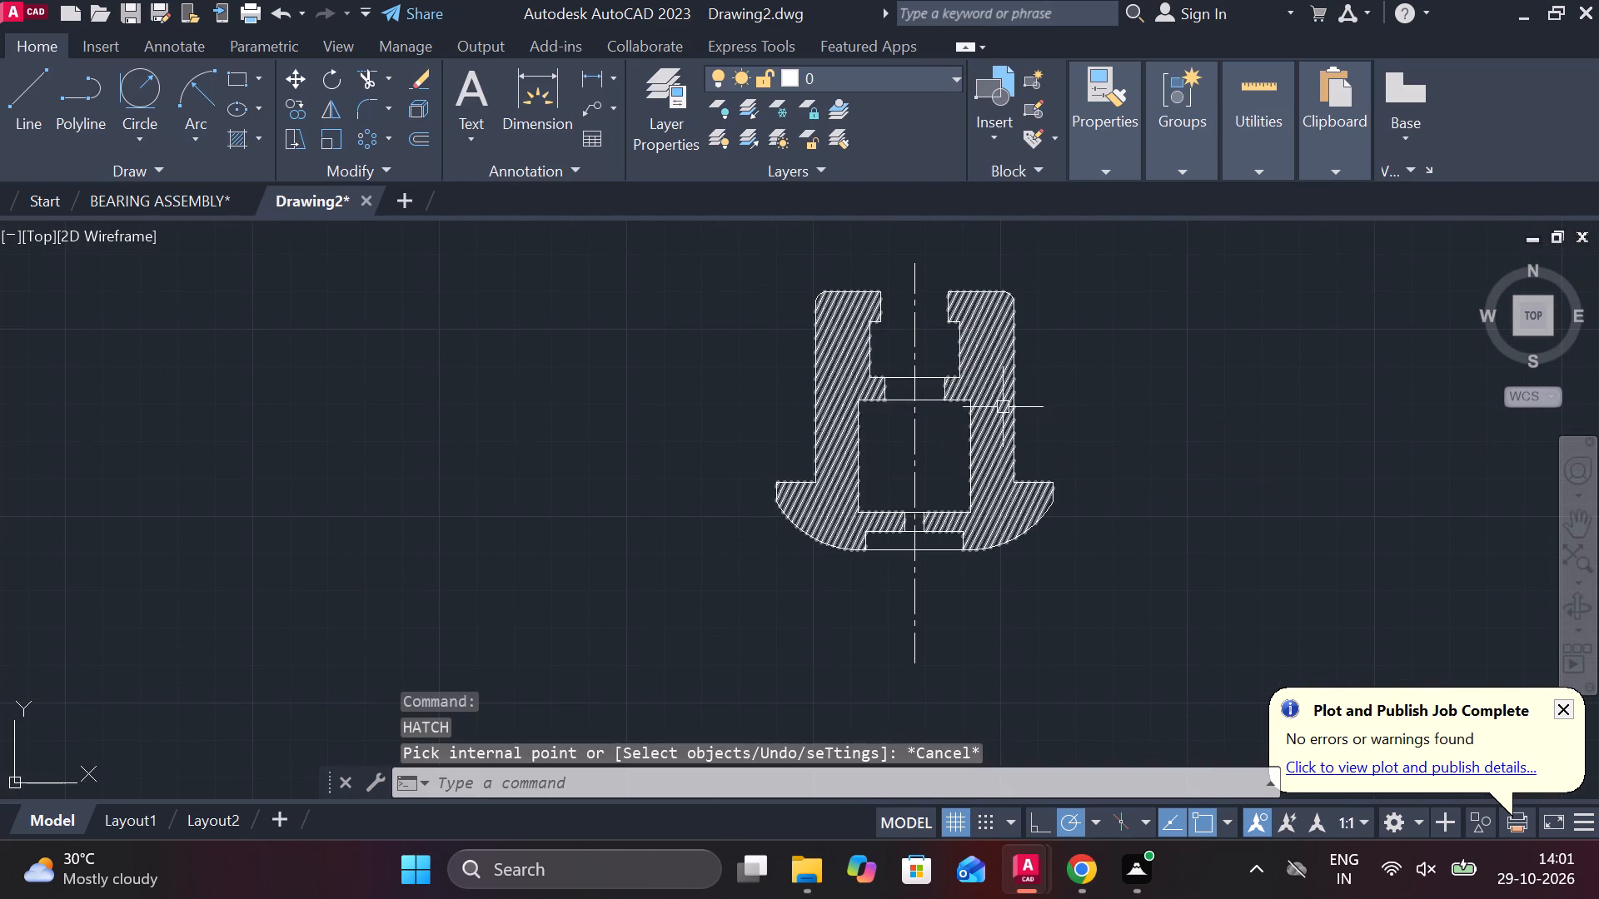
pyautogui.click(1003, 407)
pyautogui.write('E')
pyautogui.press('space')
pyautogui.scroll(-2, 1108, 431)
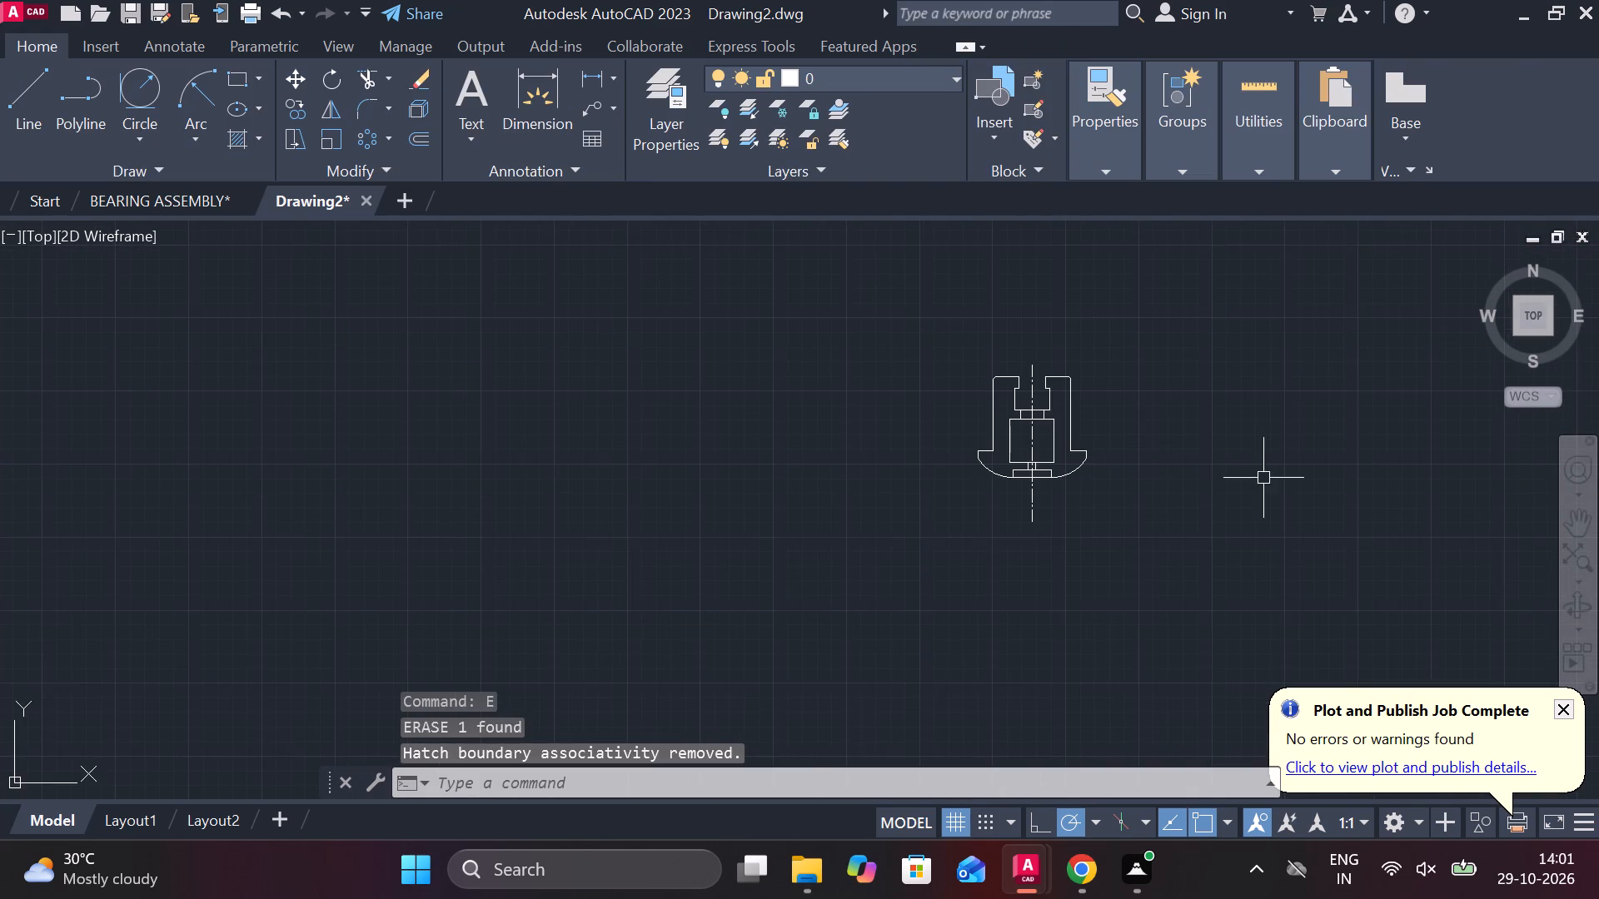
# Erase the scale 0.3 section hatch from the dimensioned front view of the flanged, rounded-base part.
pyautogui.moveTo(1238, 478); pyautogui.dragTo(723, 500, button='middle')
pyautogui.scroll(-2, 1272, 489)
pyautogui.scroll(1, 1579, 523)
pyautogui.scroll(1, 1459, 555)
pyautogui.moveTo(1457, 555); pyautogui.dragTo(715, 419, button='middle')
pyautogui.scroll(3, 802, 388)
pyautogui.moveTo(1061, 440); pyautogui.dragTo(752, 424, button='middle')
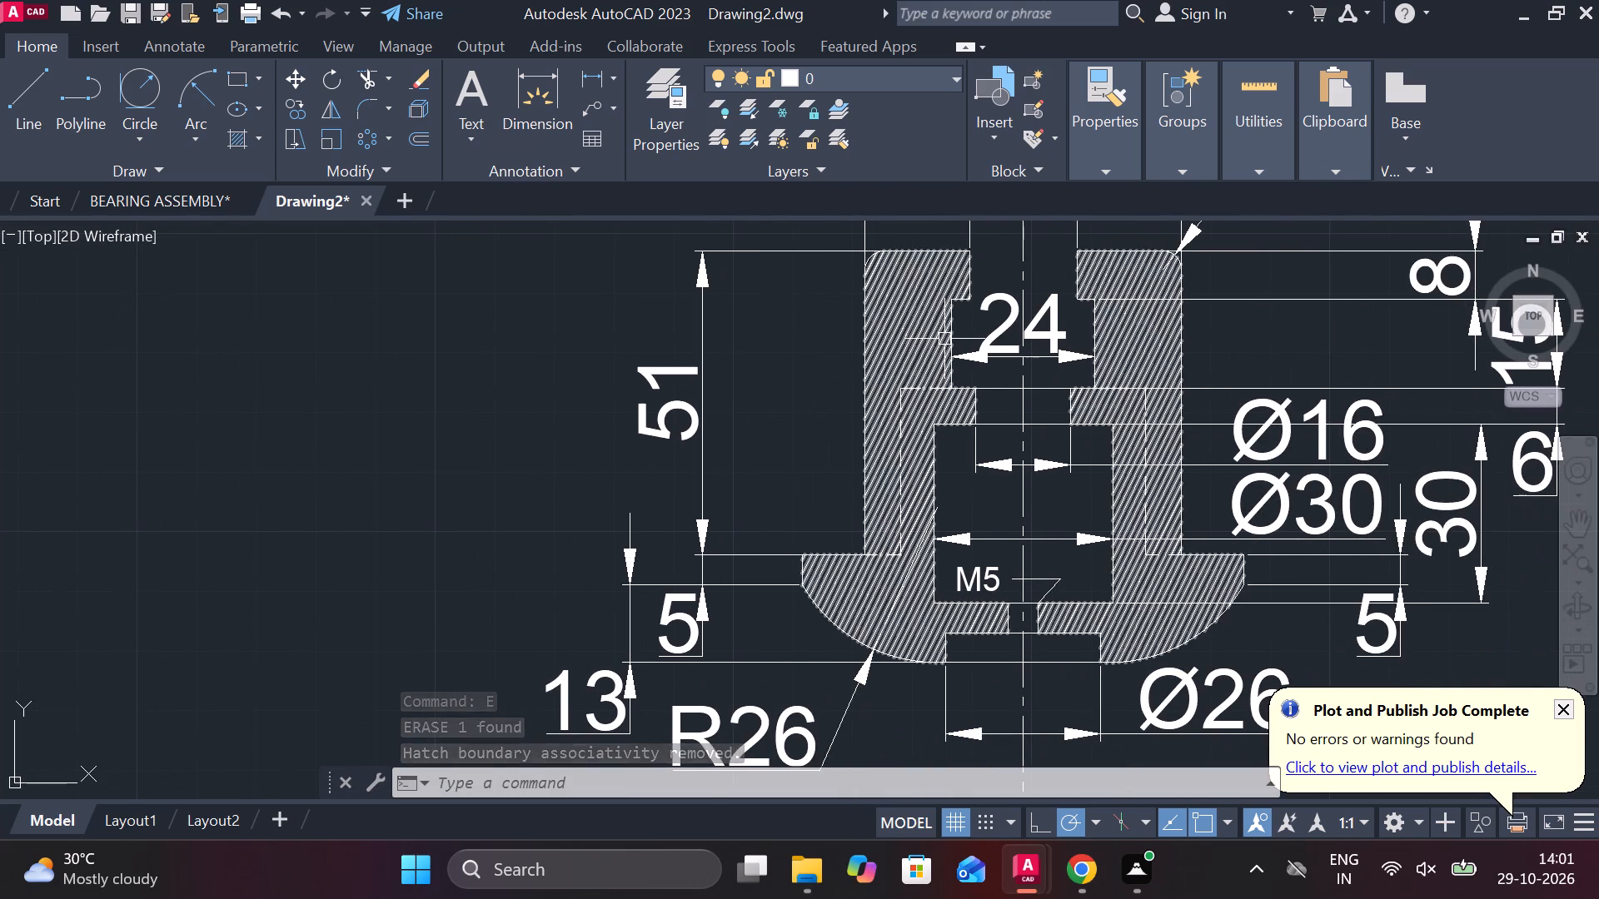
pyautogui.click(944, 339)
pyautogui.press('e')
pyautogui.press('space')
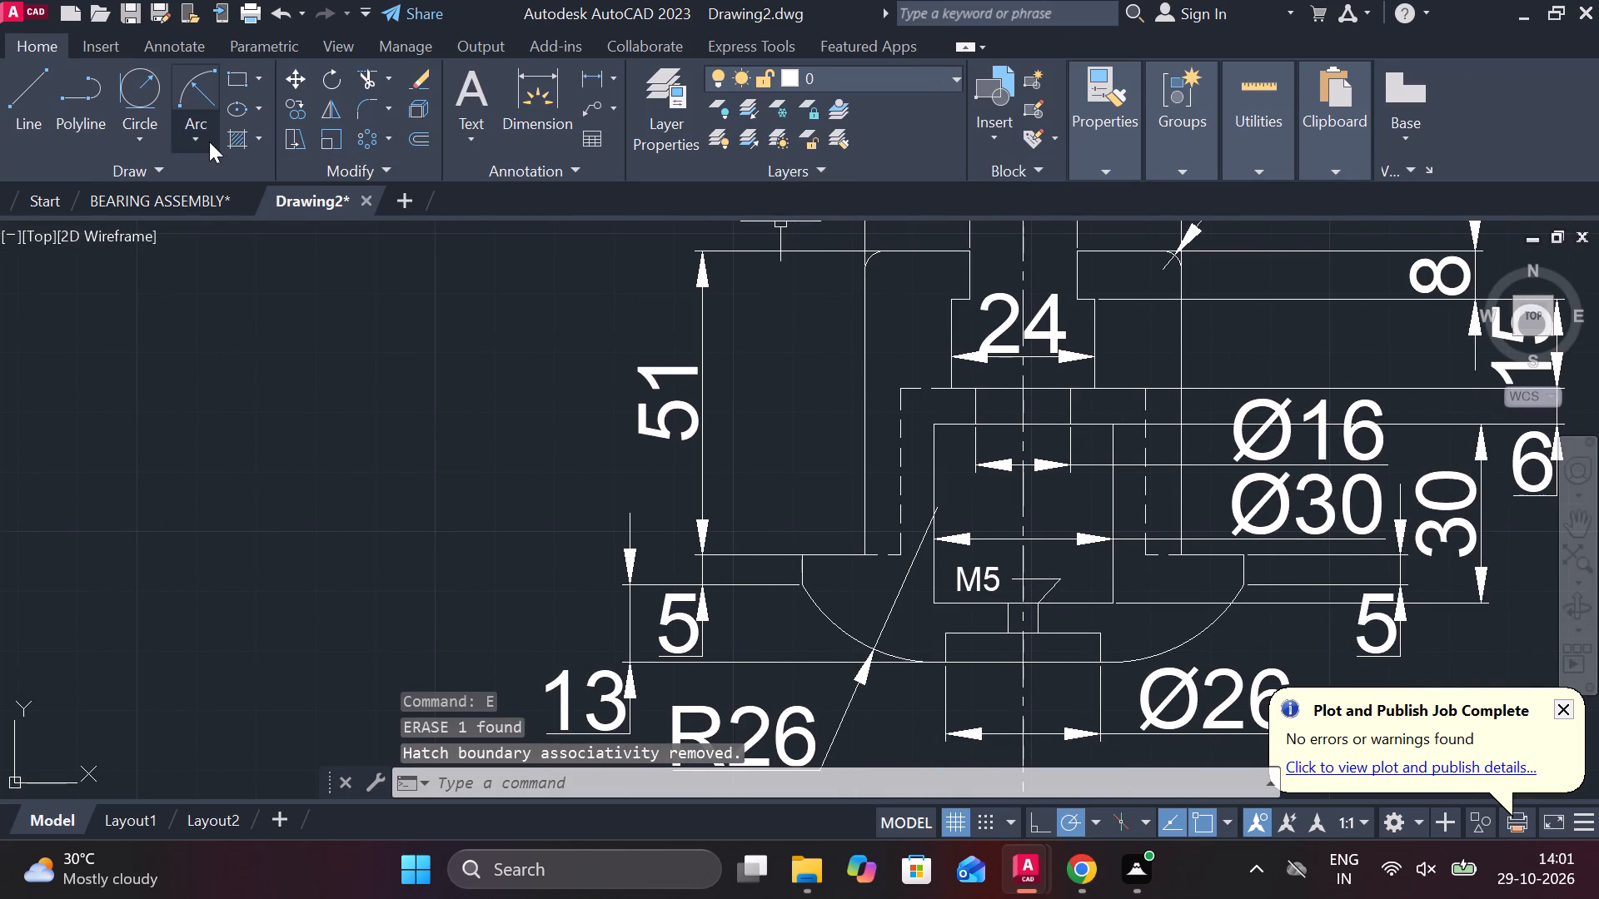
# Hatch the dimensioned front view's four section regions, on both sides of the dashed stepped lines, with ANSI31 at scale 0.8.
pyautogui.click(225, 142)
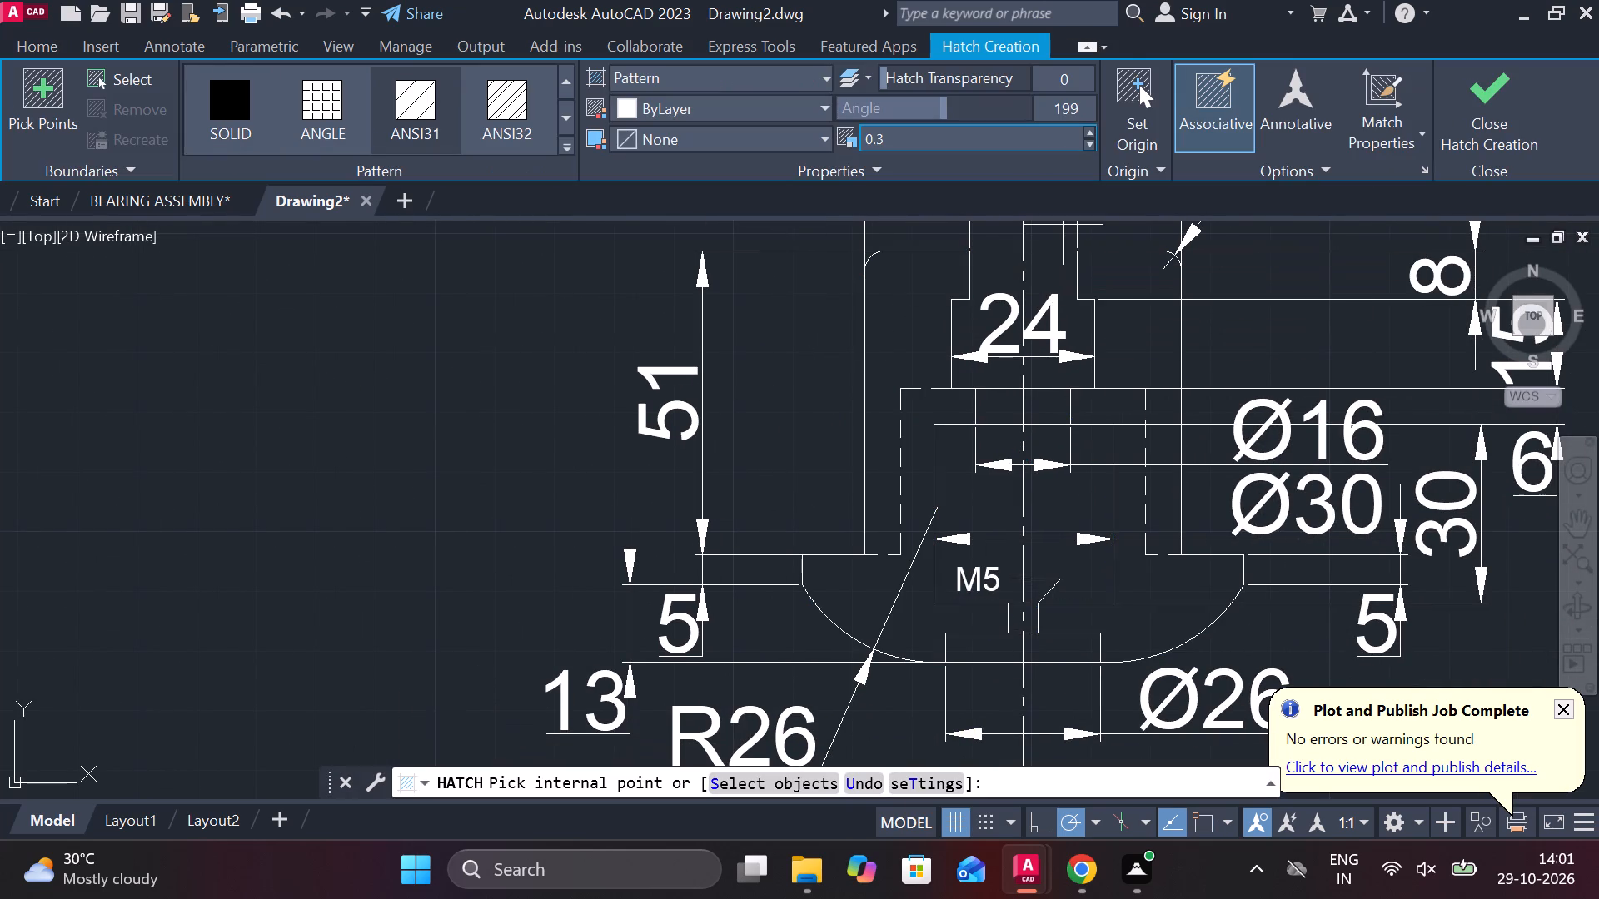
pyautogui.doubleClick(929, 139)
pyautogui.moveTo(929, 139); pyautogui.dragTo(956, 139)
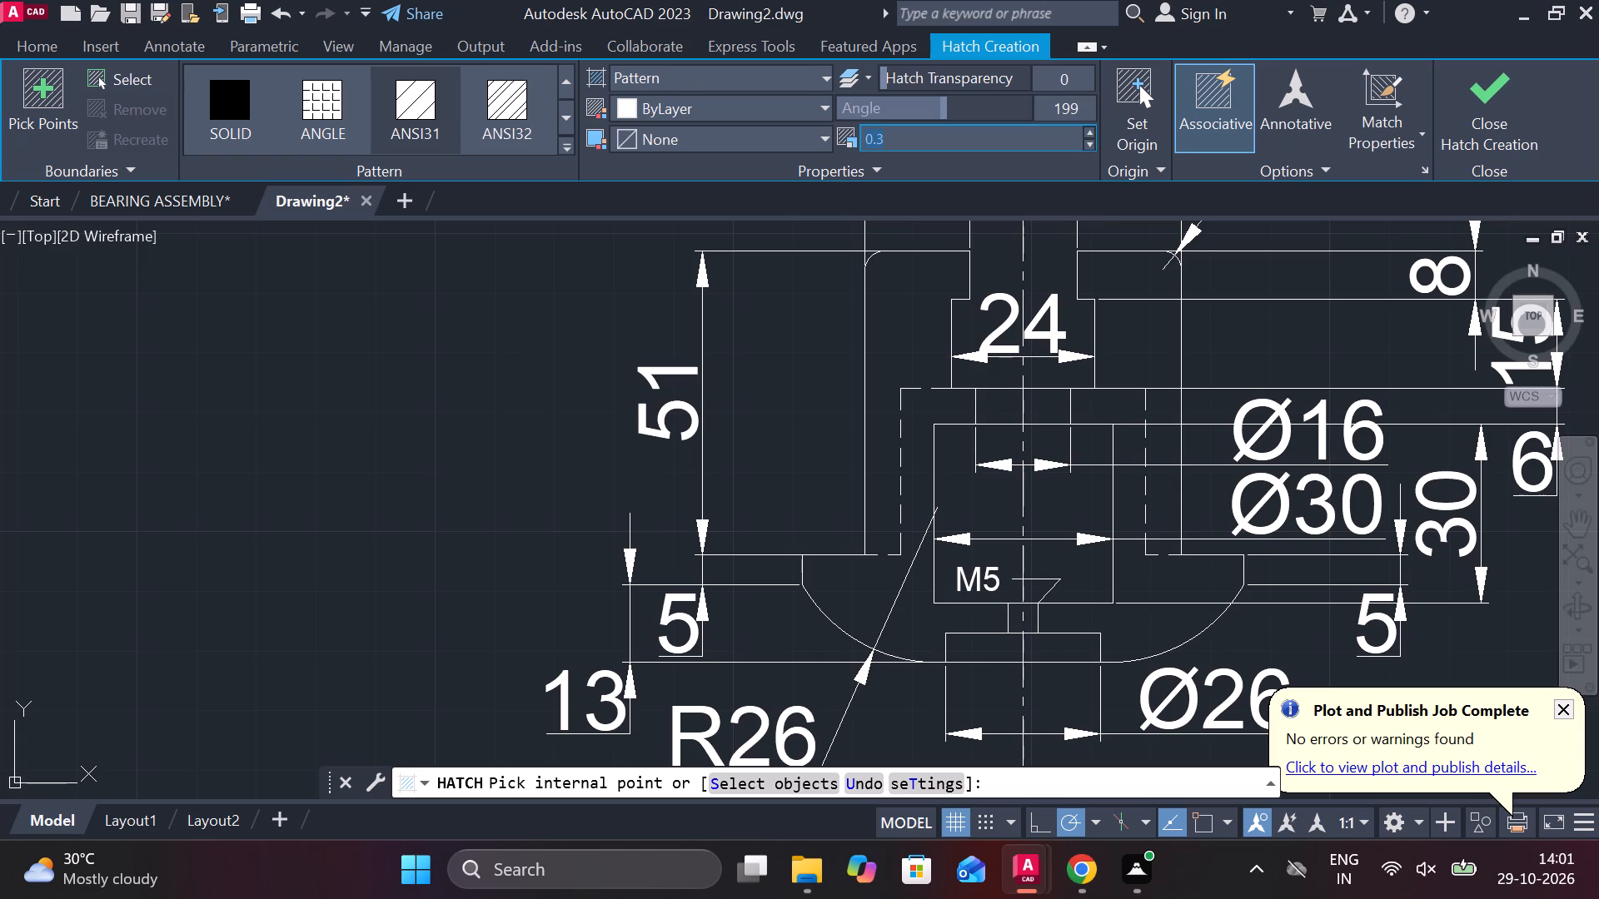
pyautogui.press('.')
pyautogui.press('8')
pyautogui.press('Return')
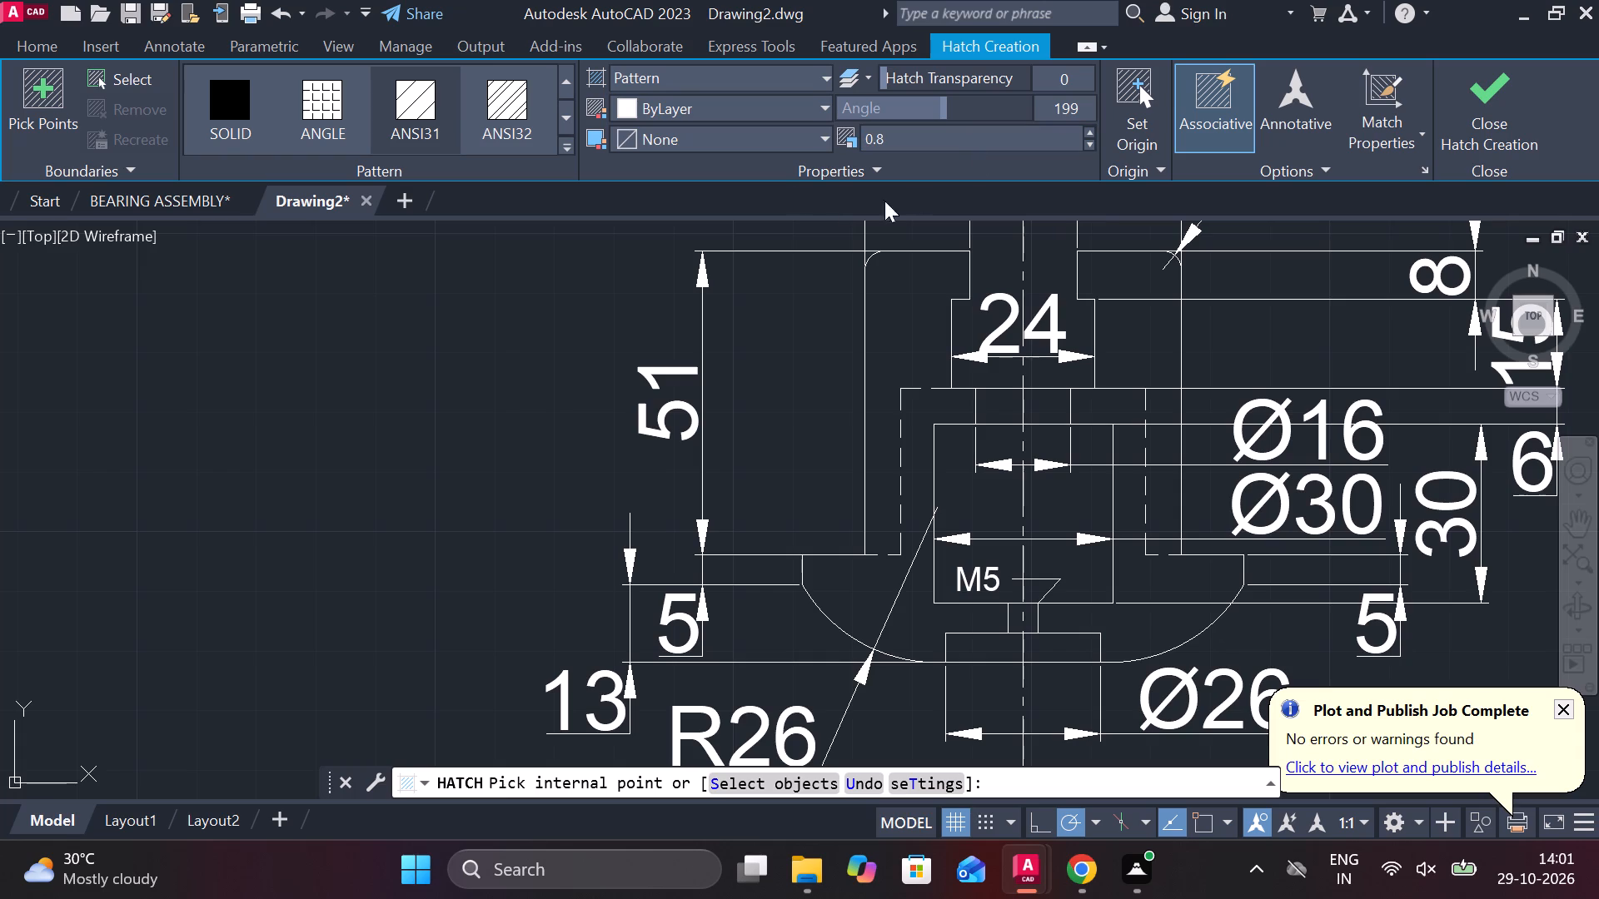
pyautogui.click(403, 118)
pyautogui.click(887, 319)
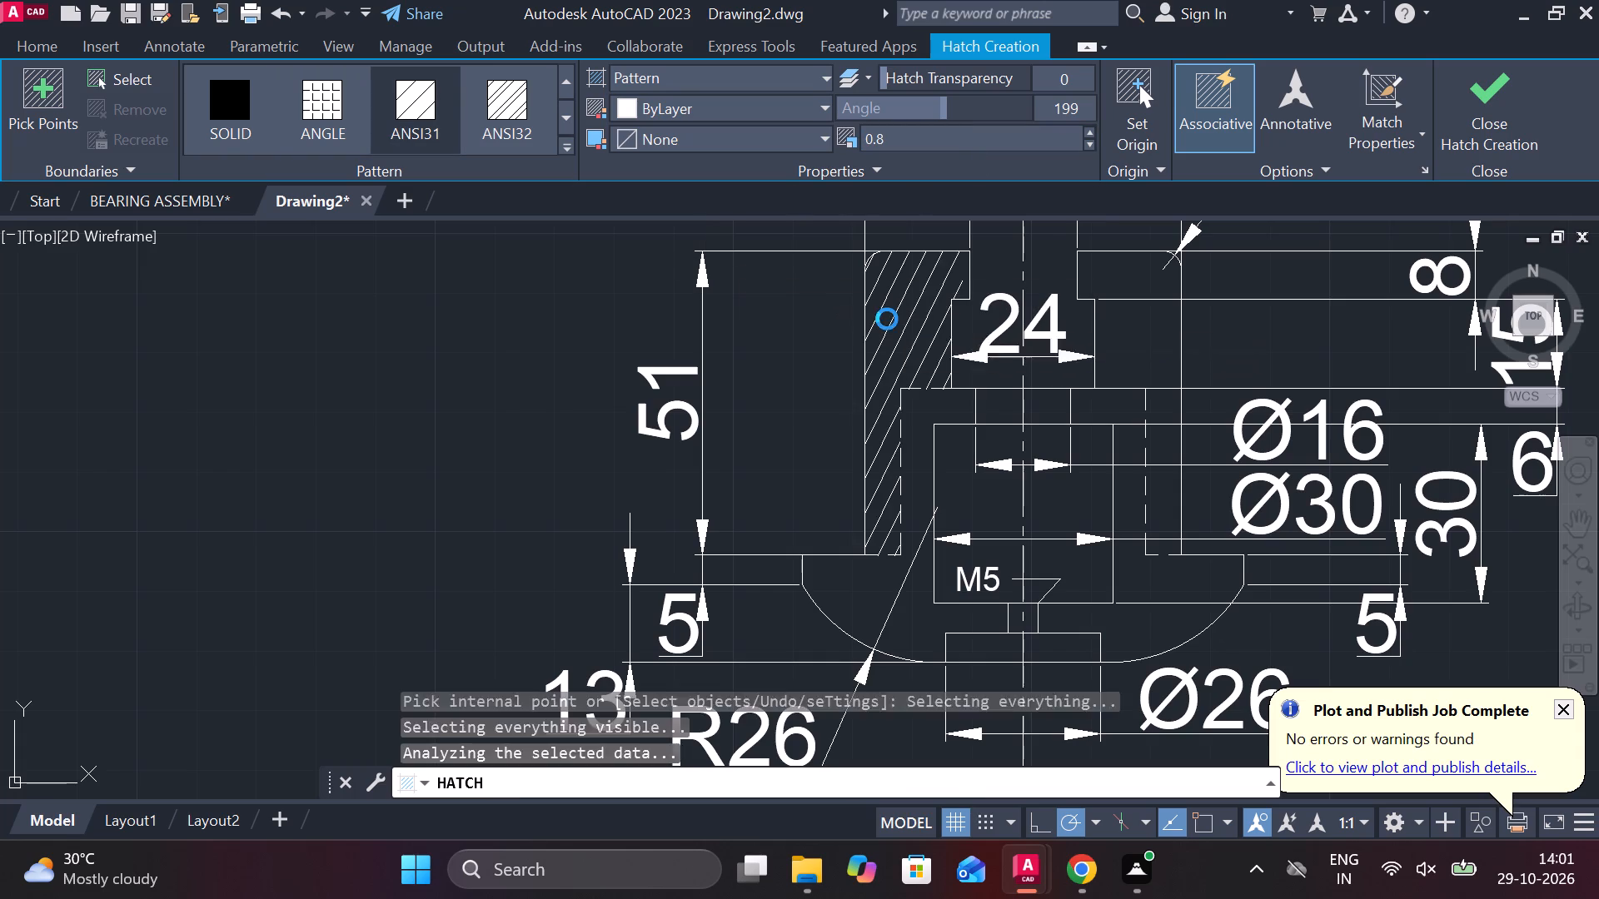
pyautogui.click(1138, 330)
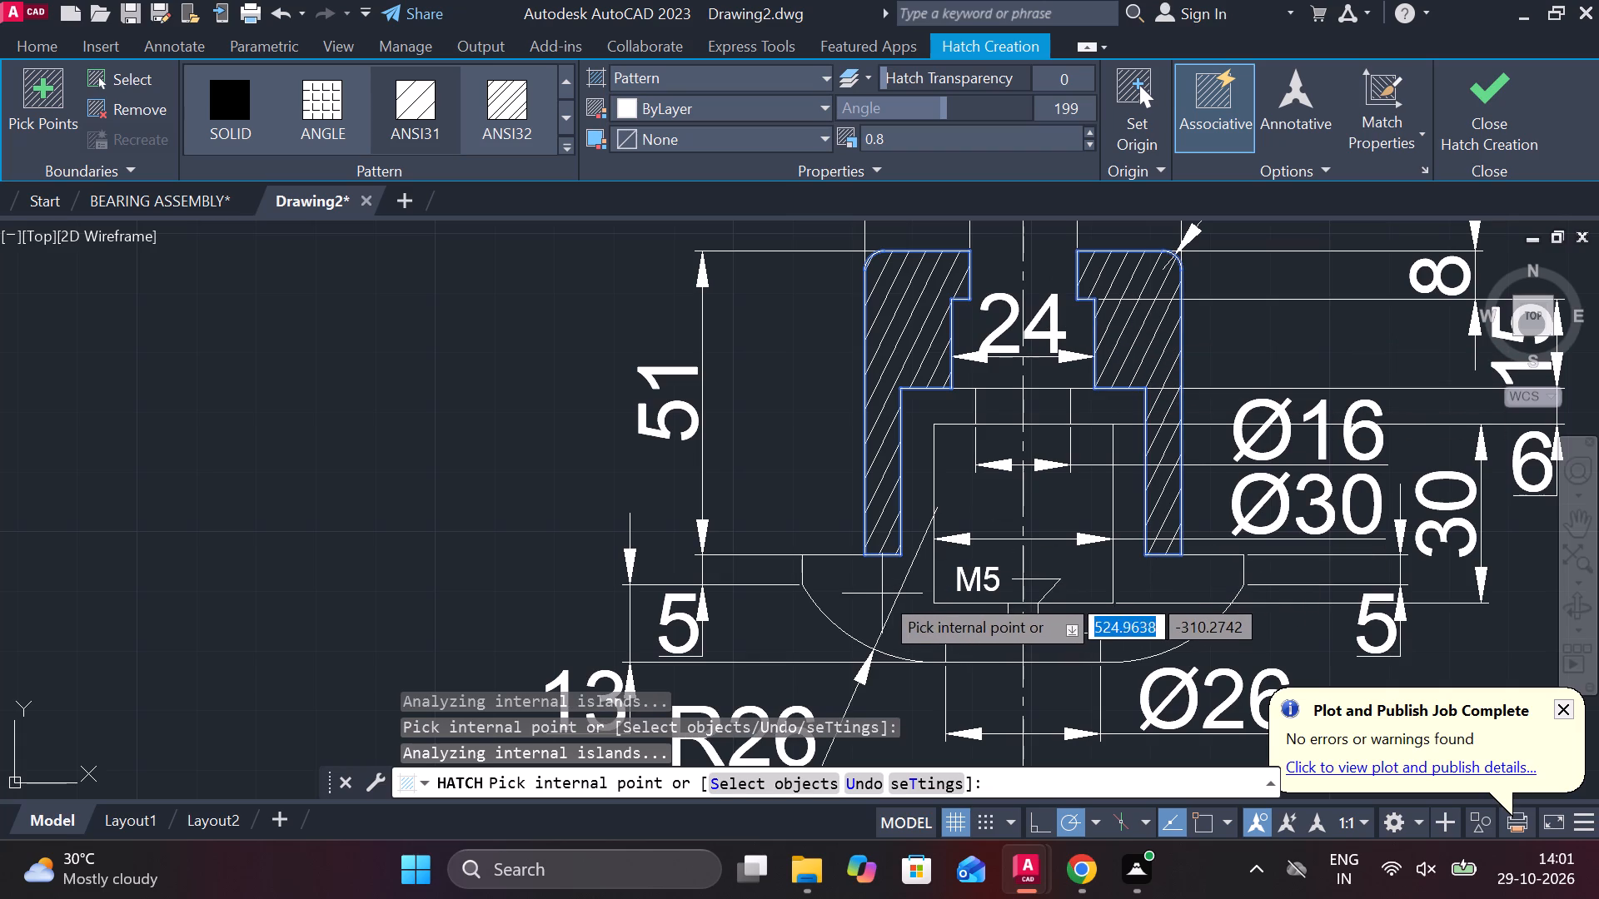
pyautogui.click(878, 594)
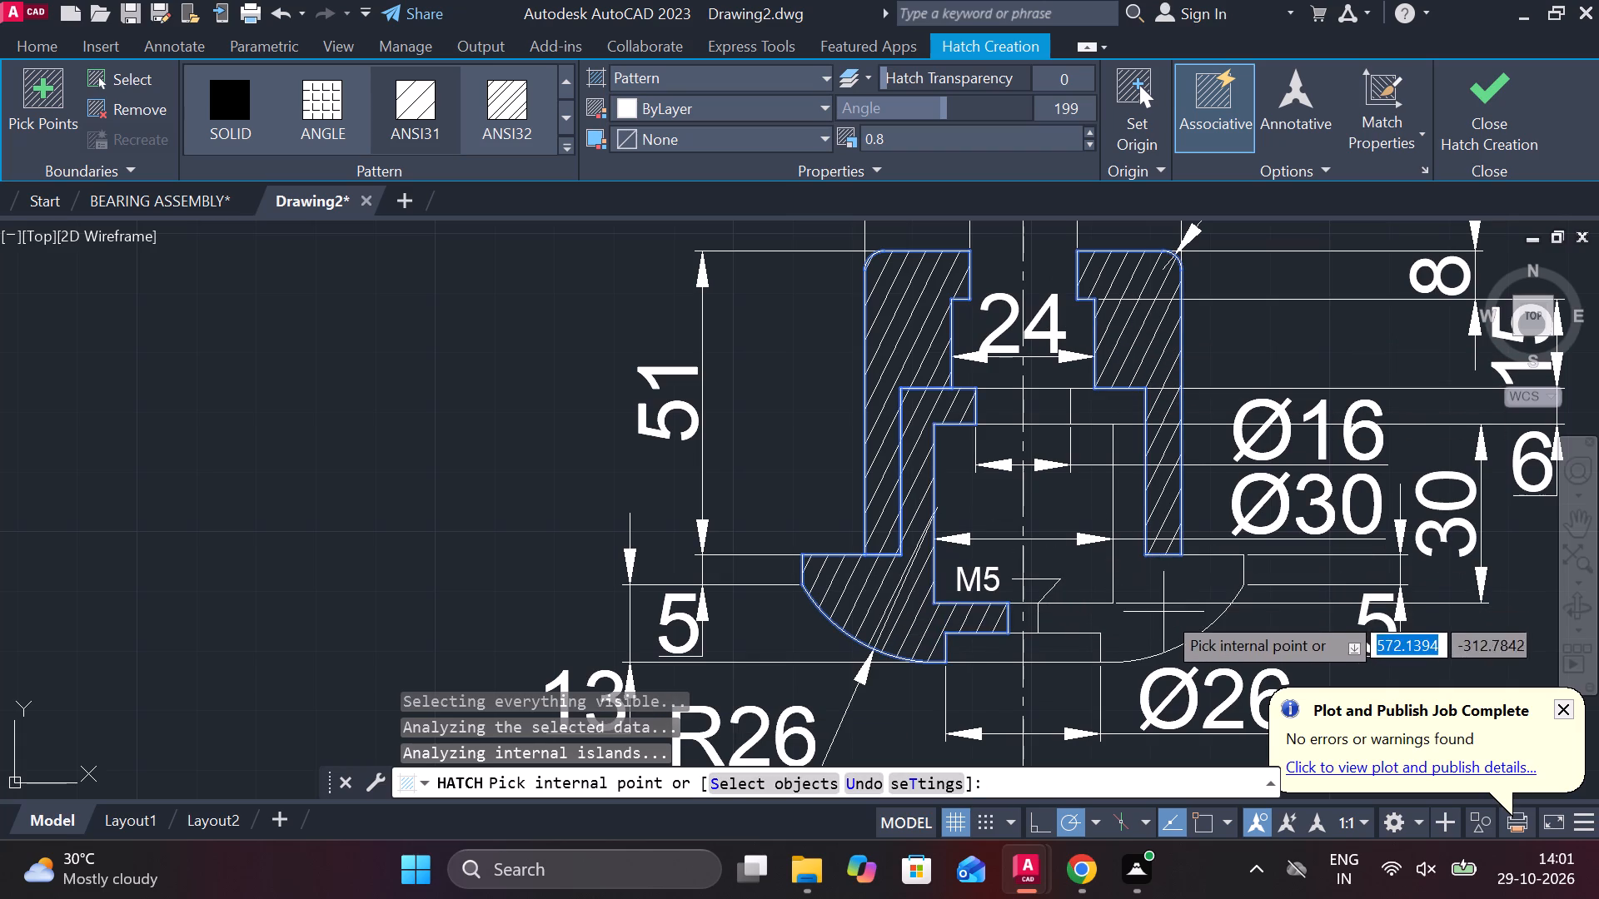
pyautogui.click(1160, 623)
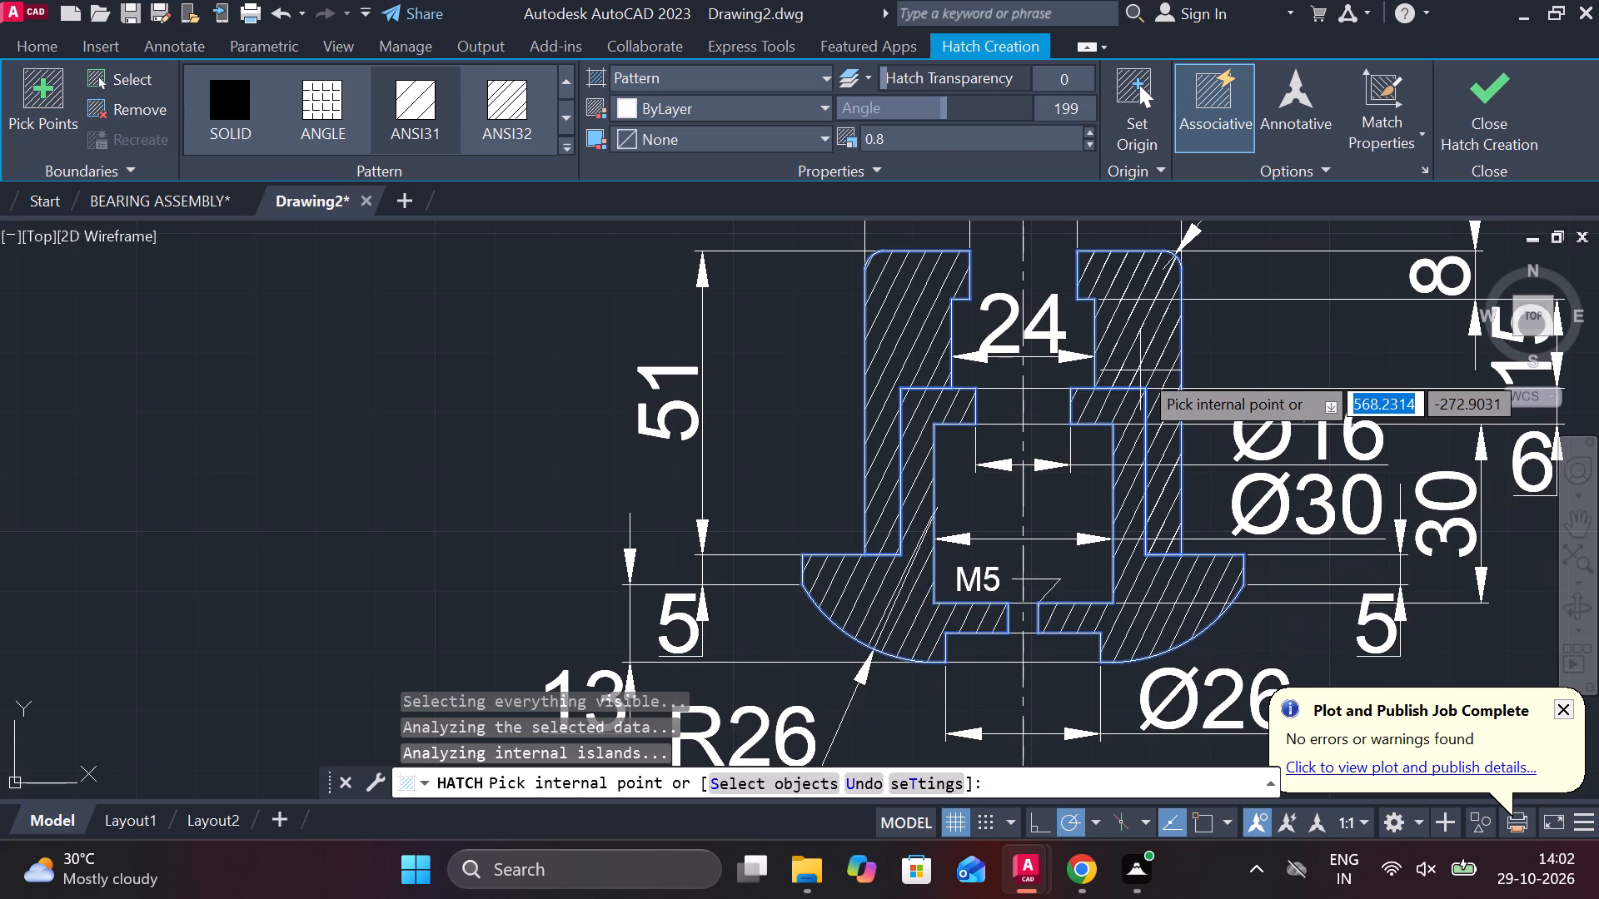
pyautogui.click(1495, 141)
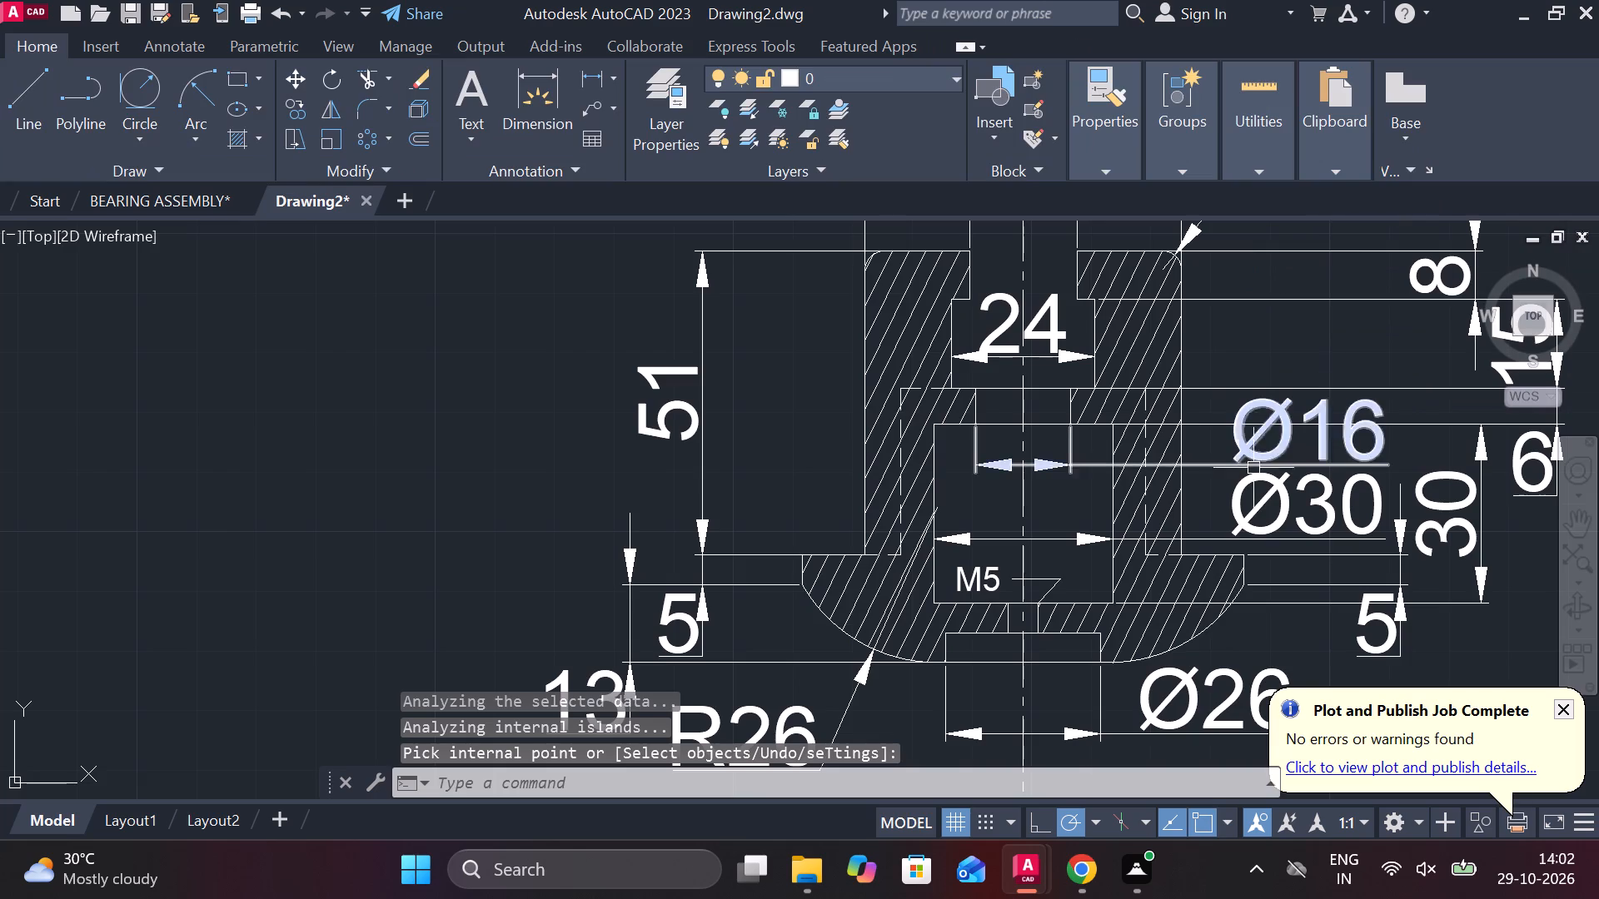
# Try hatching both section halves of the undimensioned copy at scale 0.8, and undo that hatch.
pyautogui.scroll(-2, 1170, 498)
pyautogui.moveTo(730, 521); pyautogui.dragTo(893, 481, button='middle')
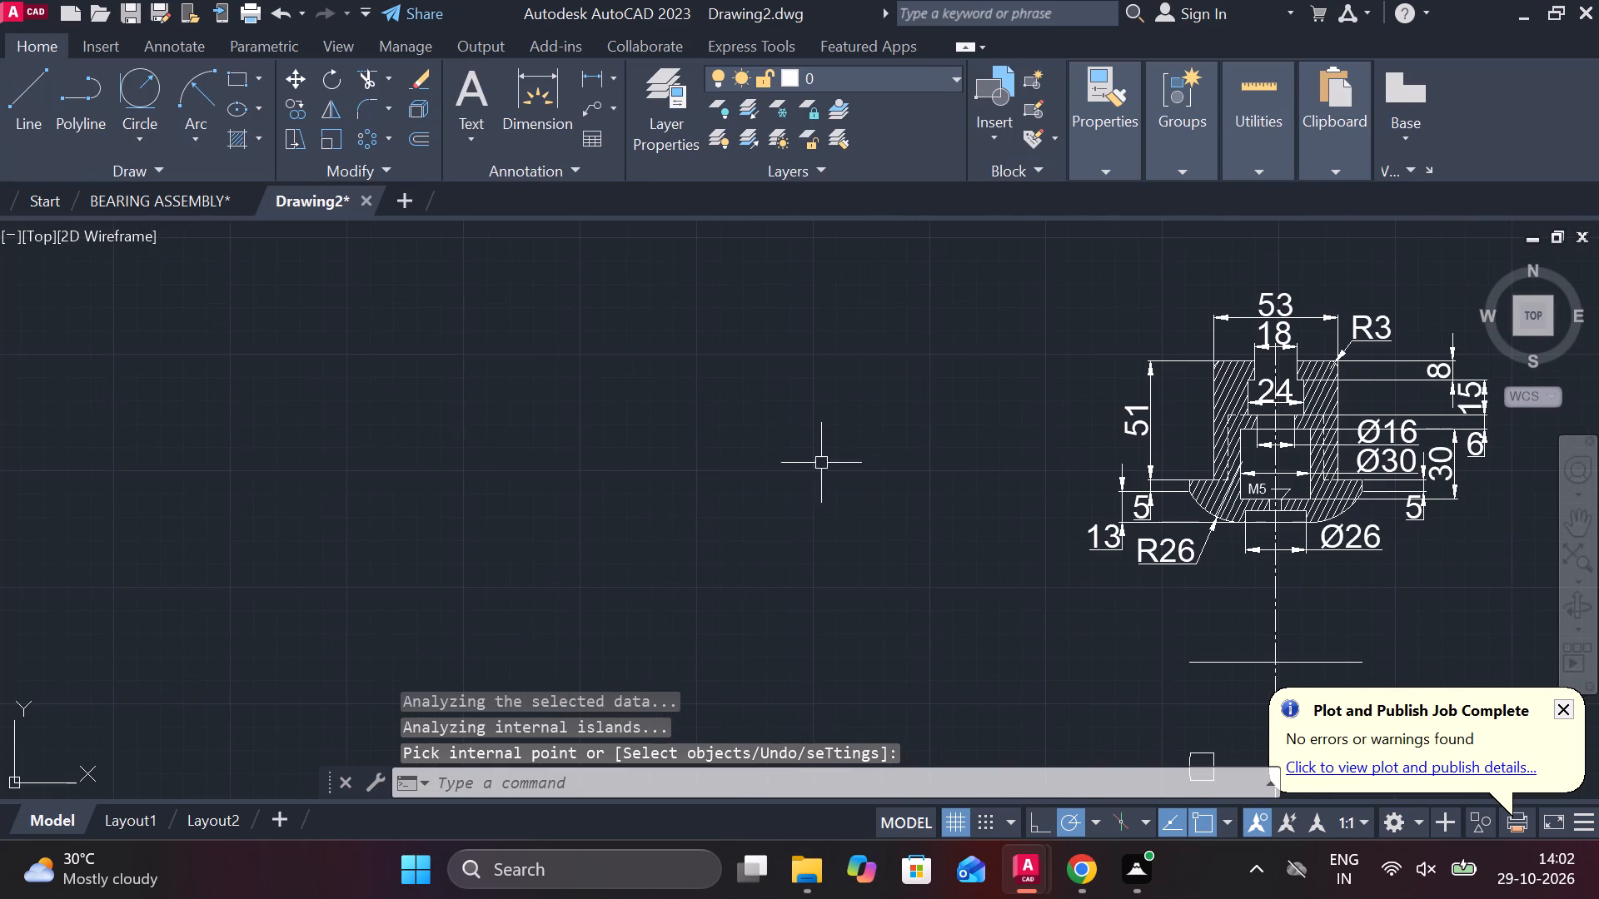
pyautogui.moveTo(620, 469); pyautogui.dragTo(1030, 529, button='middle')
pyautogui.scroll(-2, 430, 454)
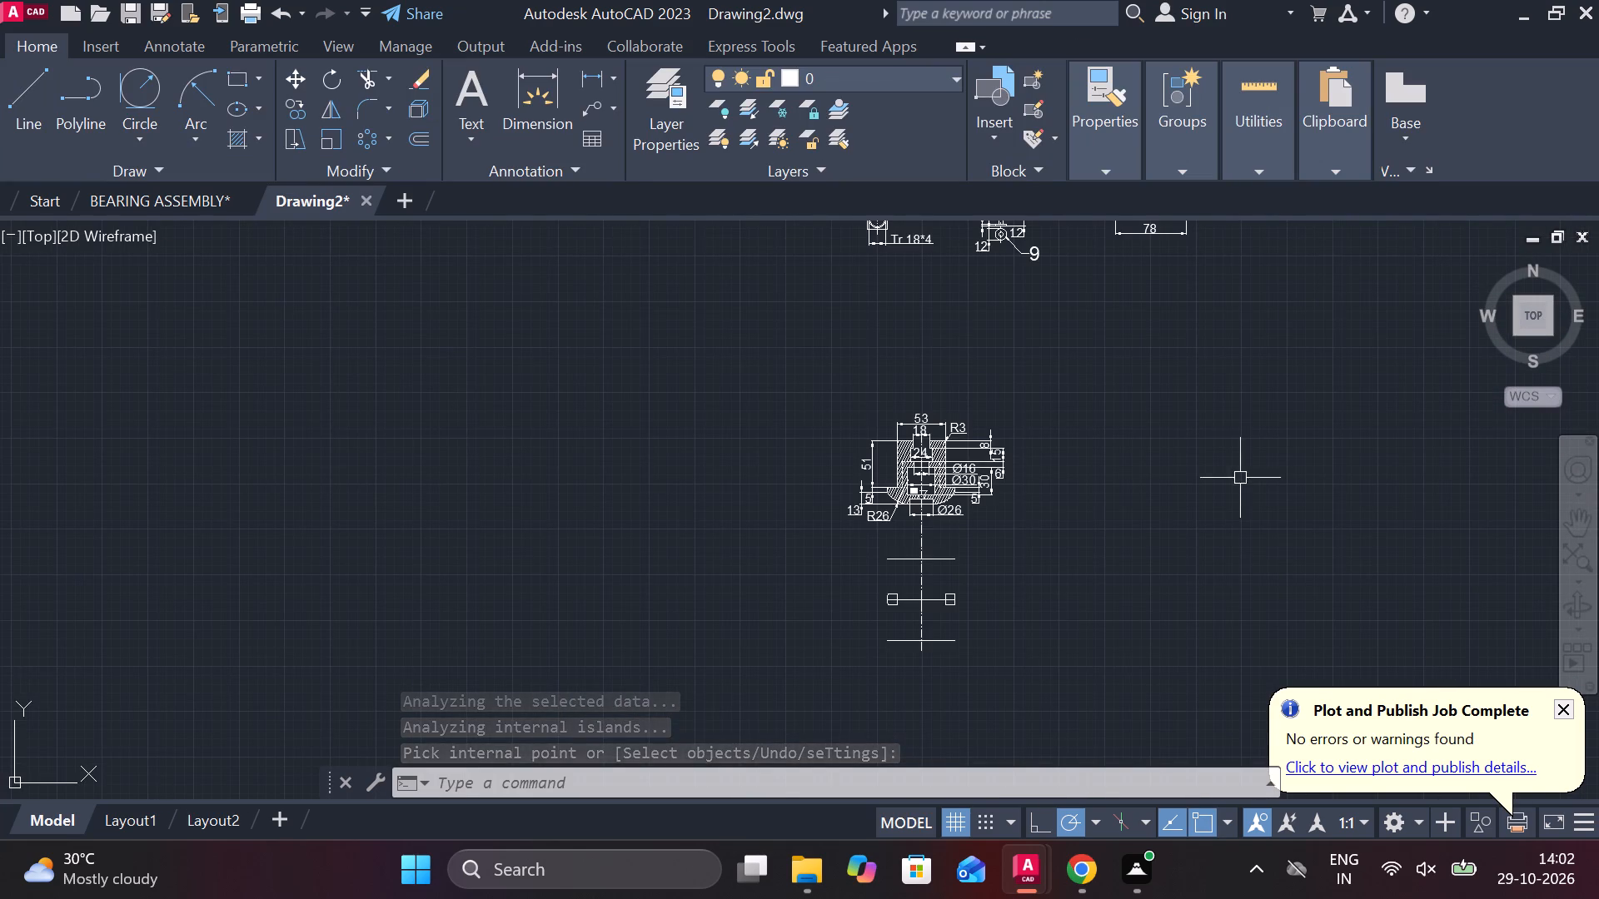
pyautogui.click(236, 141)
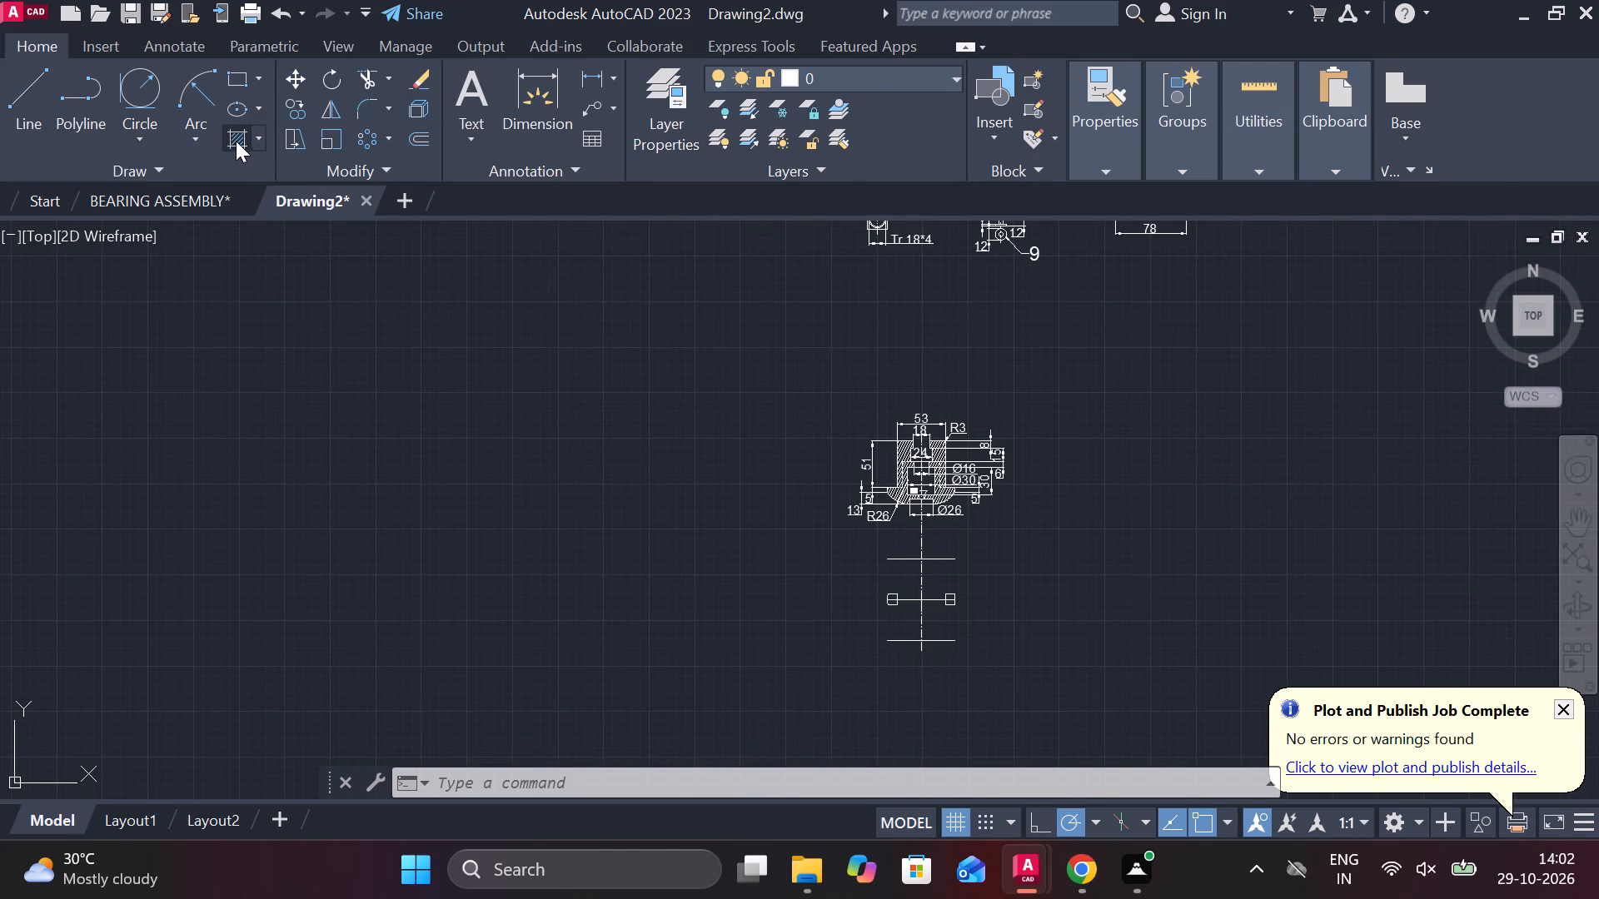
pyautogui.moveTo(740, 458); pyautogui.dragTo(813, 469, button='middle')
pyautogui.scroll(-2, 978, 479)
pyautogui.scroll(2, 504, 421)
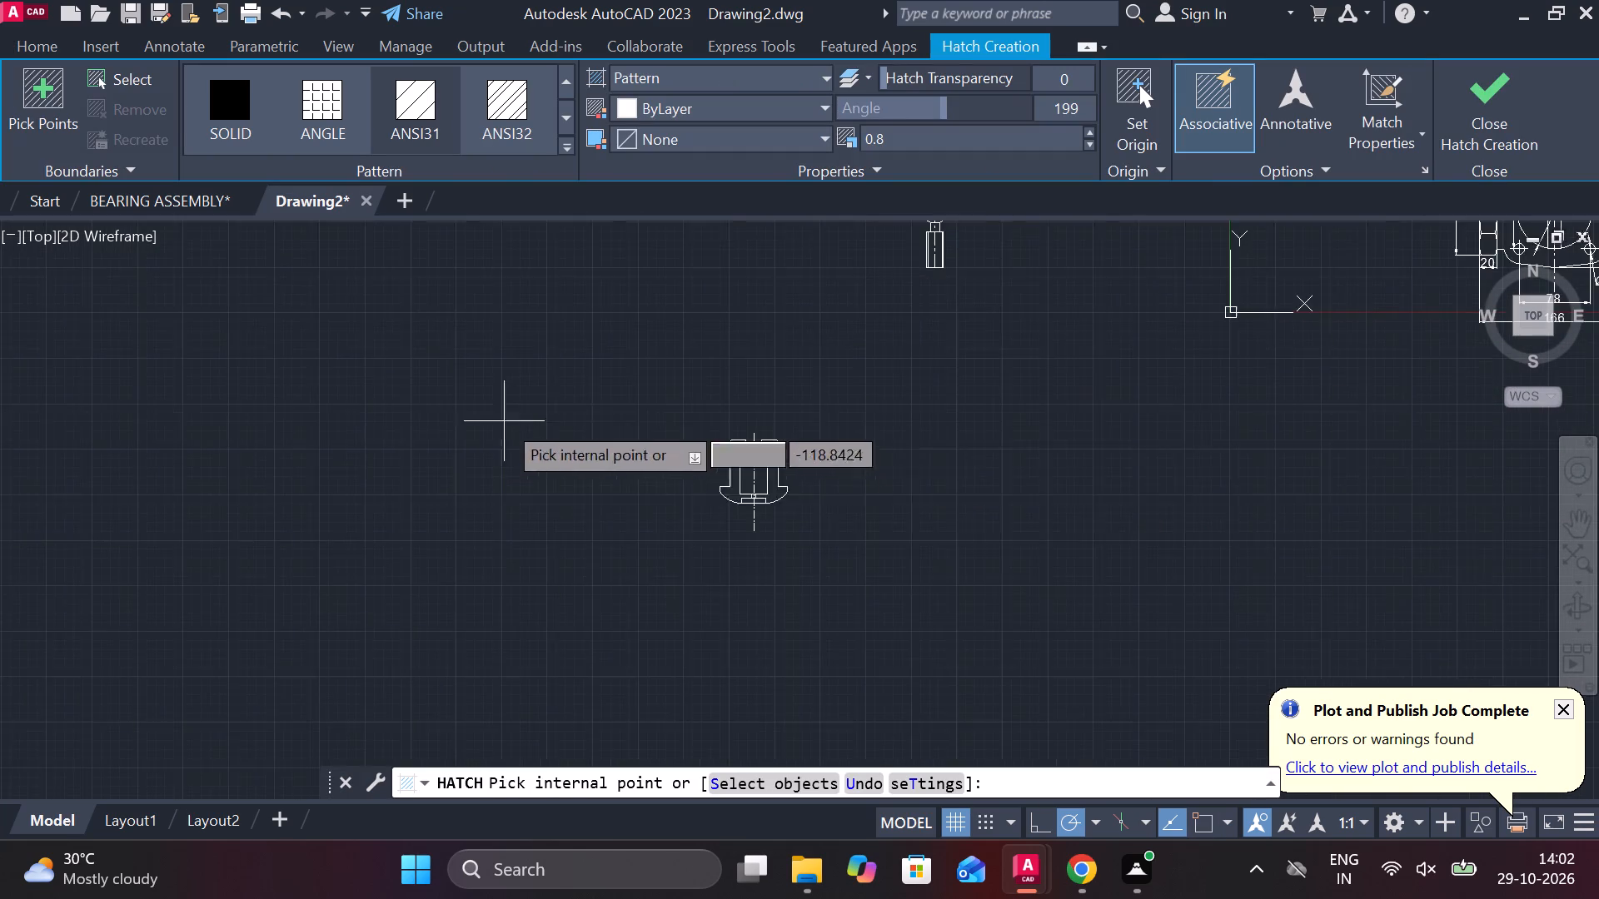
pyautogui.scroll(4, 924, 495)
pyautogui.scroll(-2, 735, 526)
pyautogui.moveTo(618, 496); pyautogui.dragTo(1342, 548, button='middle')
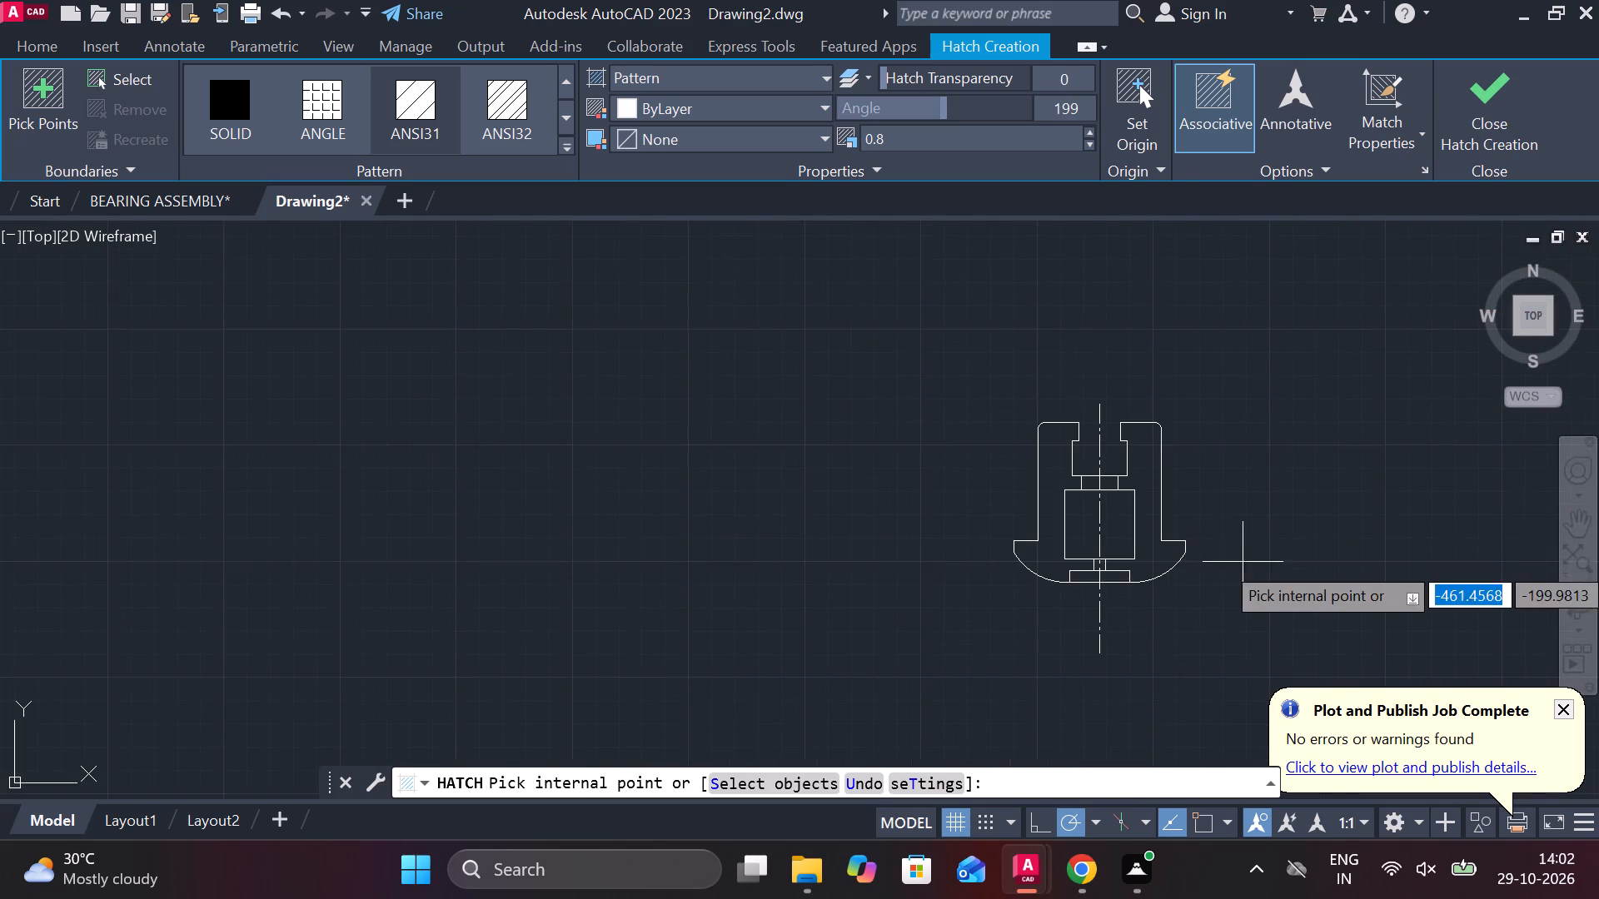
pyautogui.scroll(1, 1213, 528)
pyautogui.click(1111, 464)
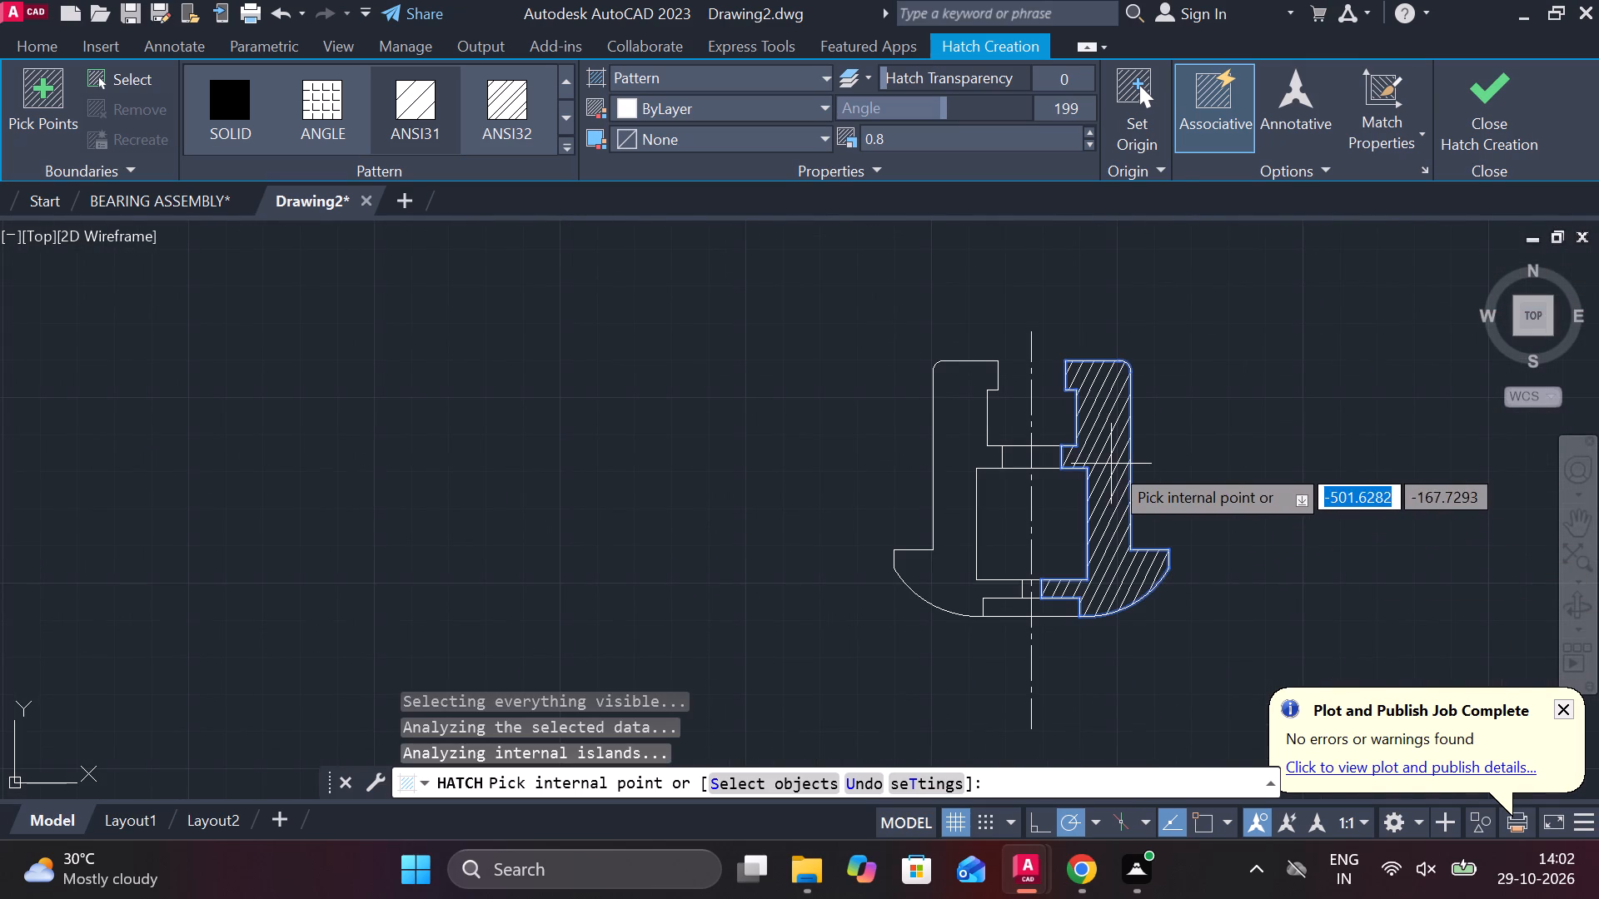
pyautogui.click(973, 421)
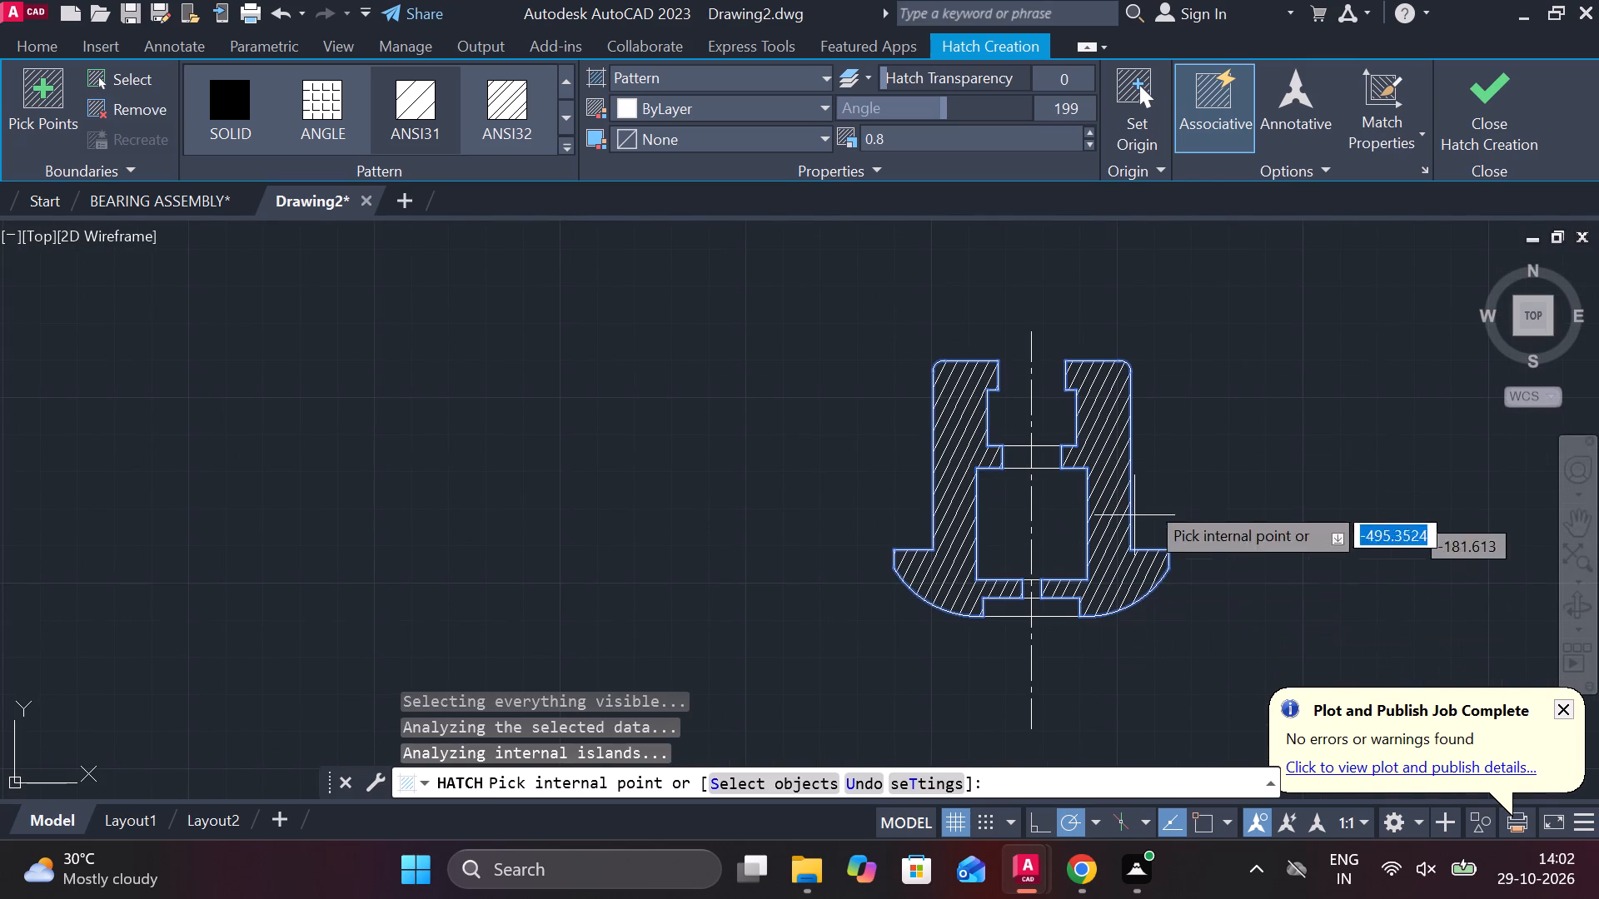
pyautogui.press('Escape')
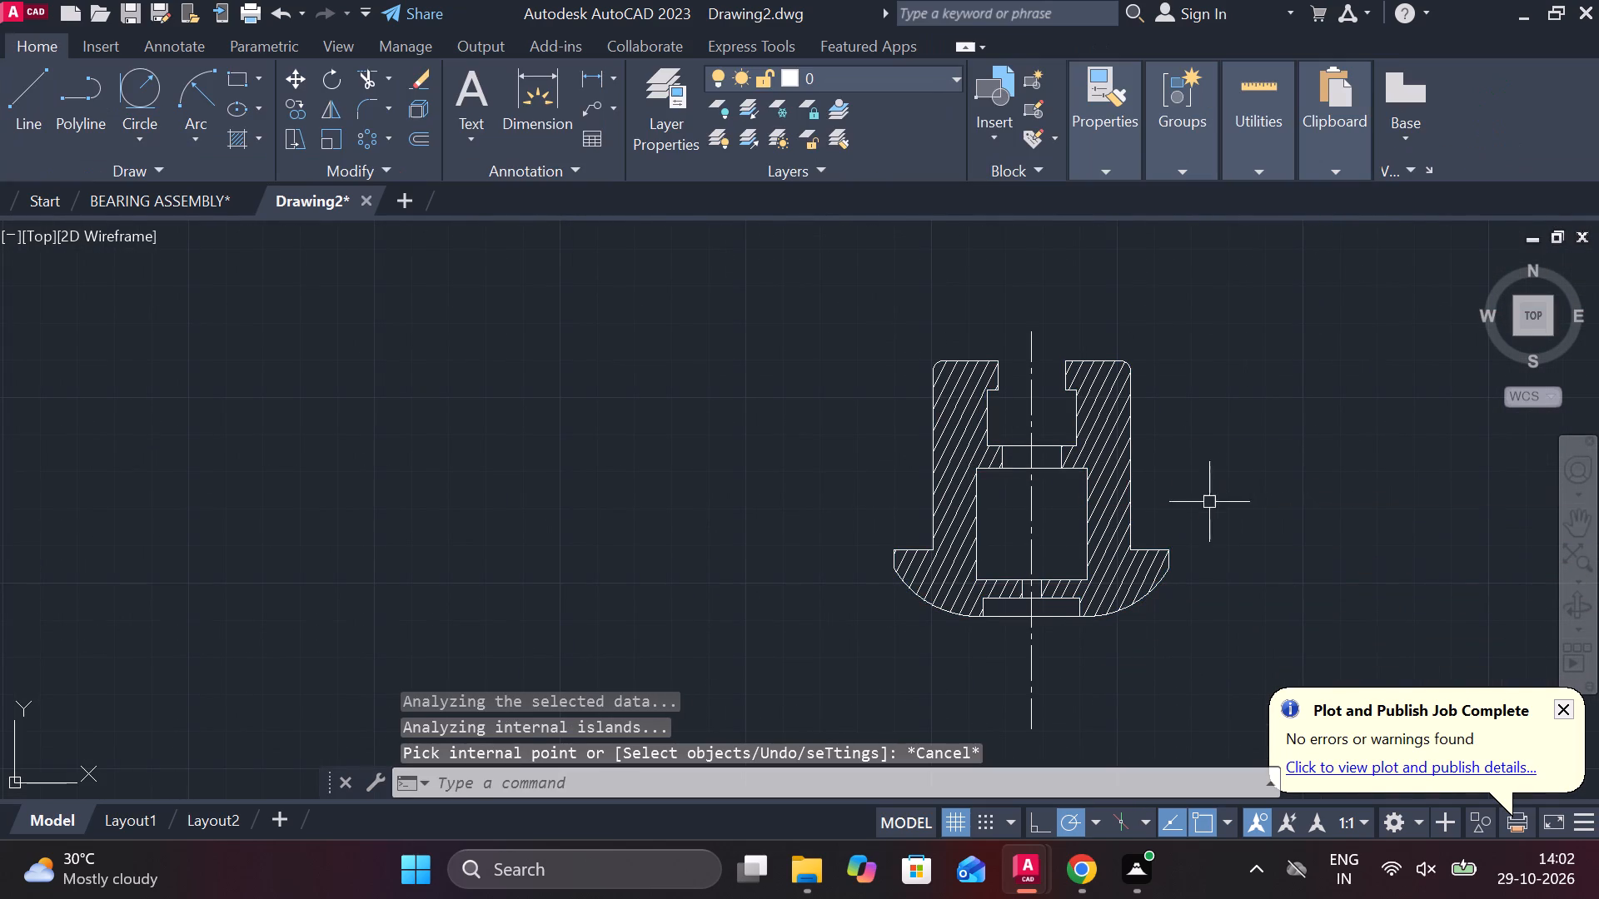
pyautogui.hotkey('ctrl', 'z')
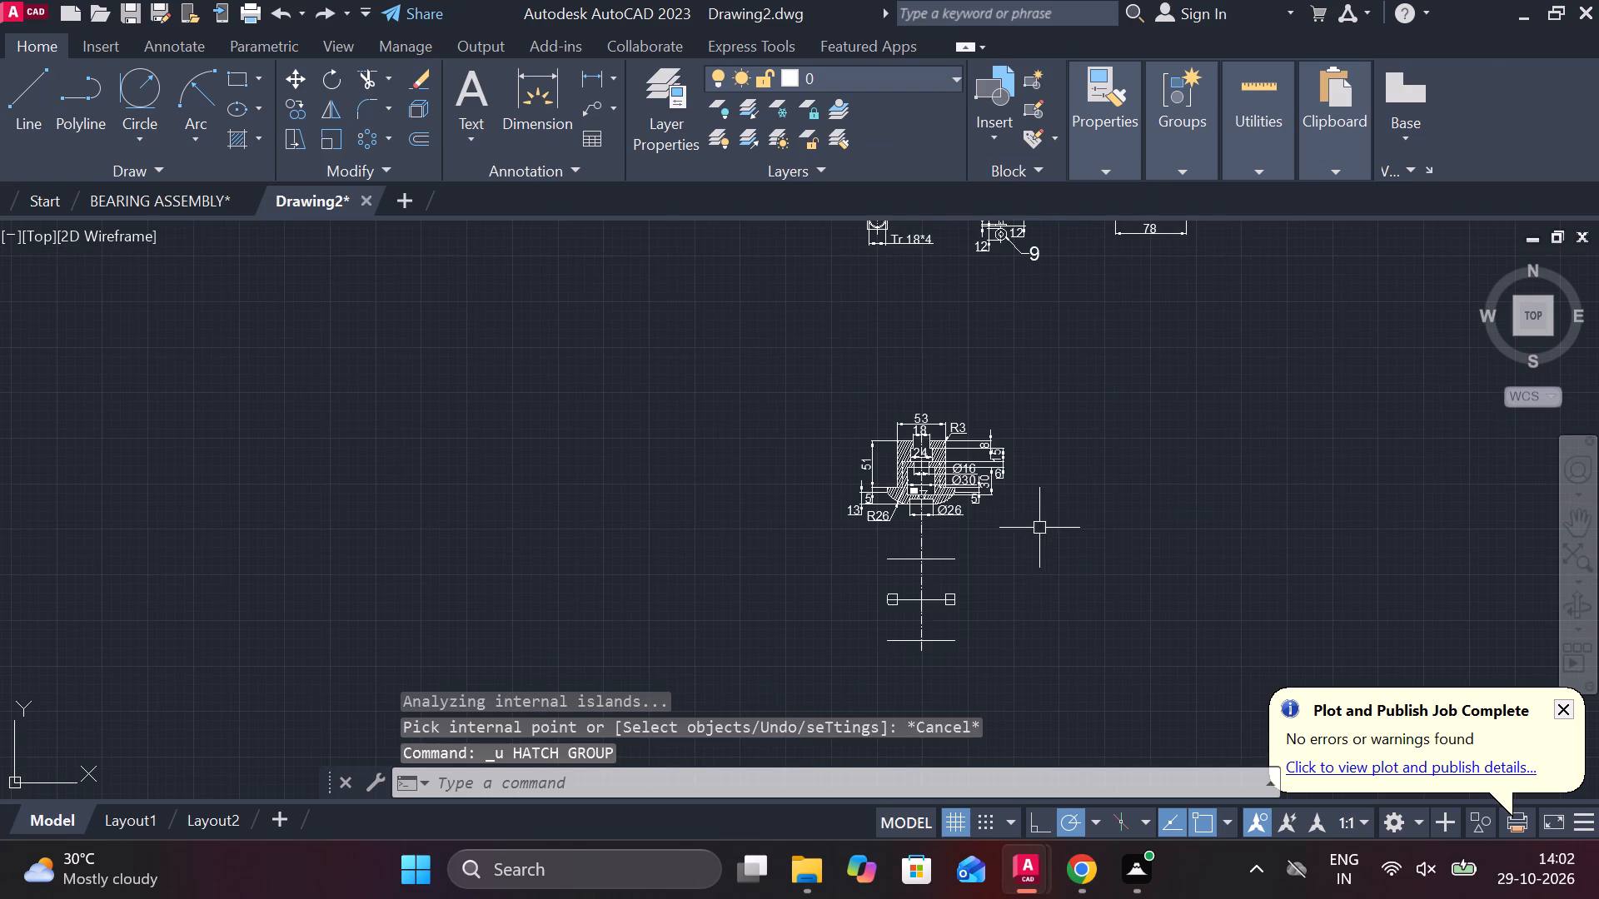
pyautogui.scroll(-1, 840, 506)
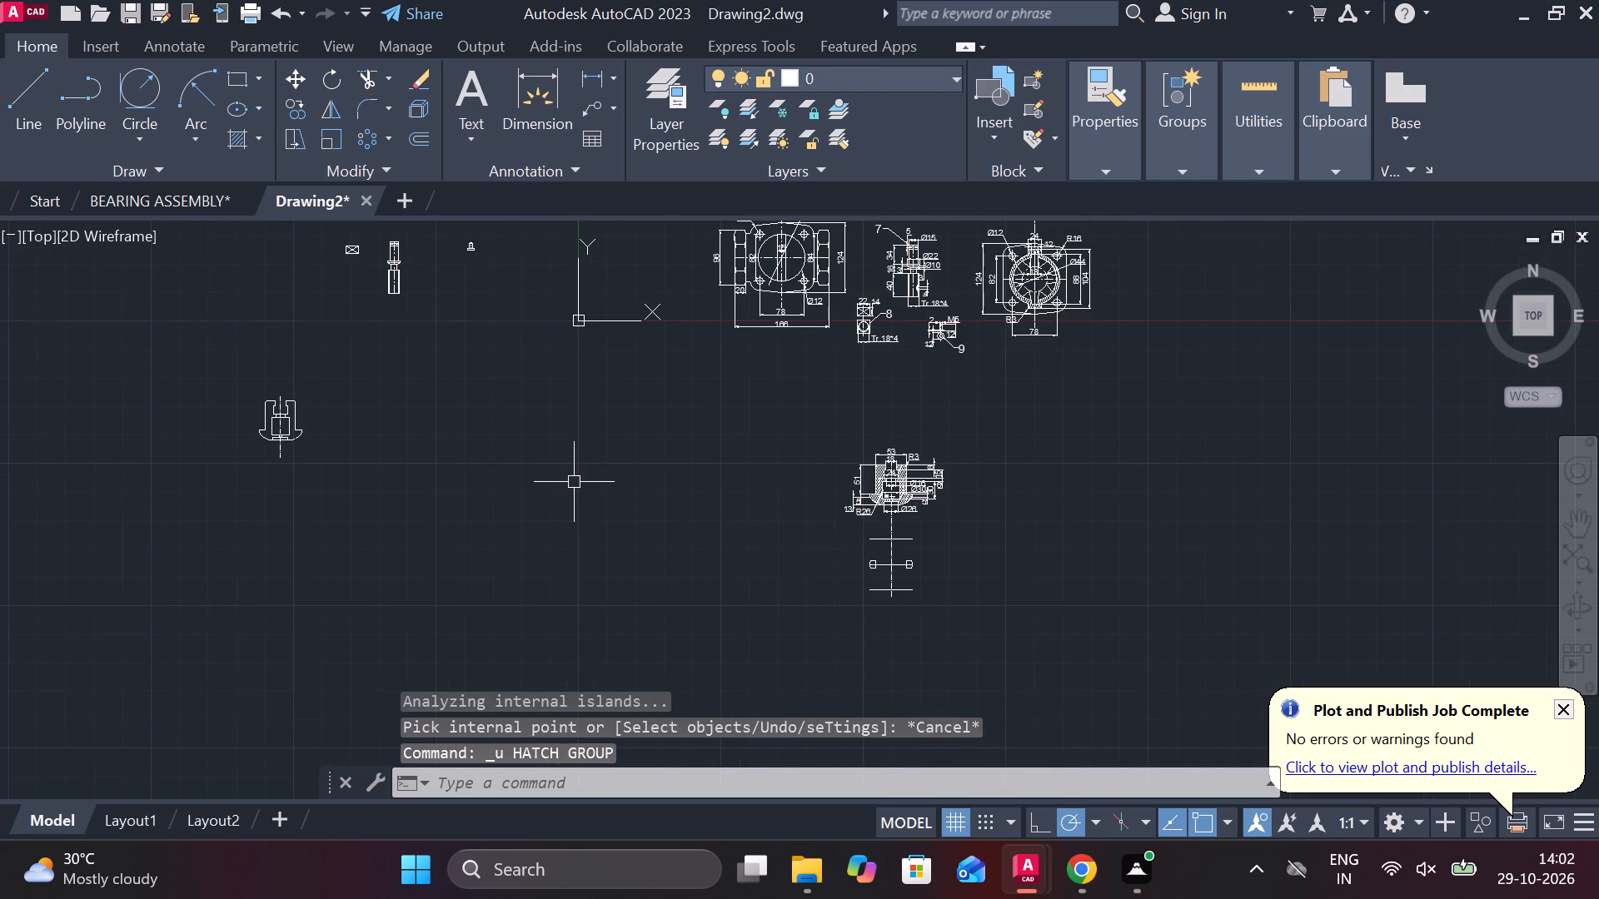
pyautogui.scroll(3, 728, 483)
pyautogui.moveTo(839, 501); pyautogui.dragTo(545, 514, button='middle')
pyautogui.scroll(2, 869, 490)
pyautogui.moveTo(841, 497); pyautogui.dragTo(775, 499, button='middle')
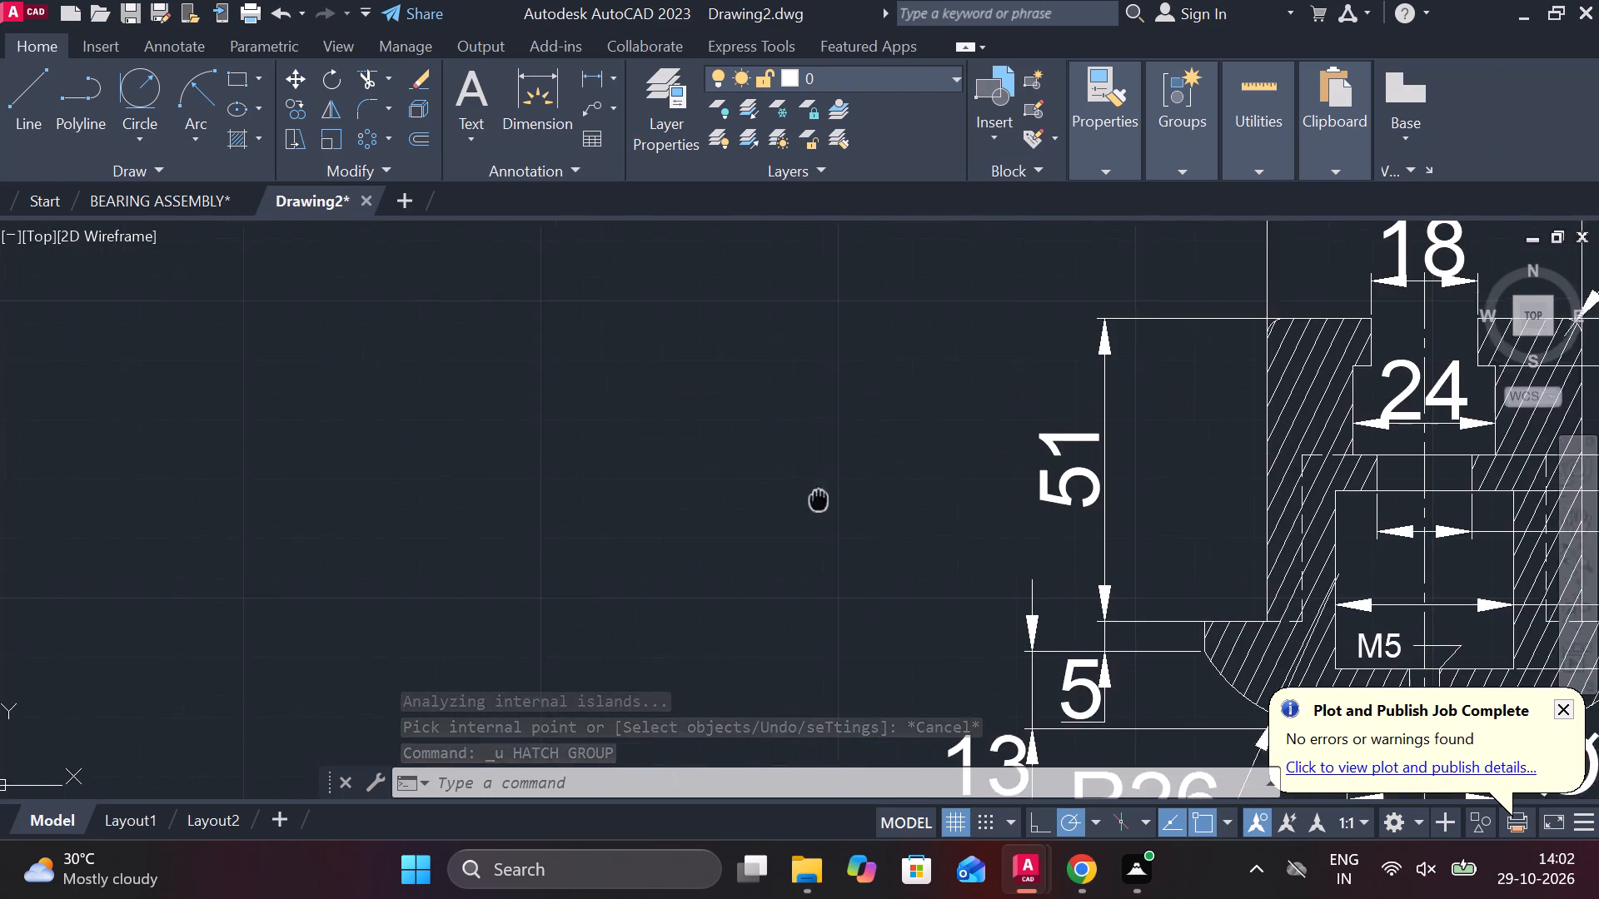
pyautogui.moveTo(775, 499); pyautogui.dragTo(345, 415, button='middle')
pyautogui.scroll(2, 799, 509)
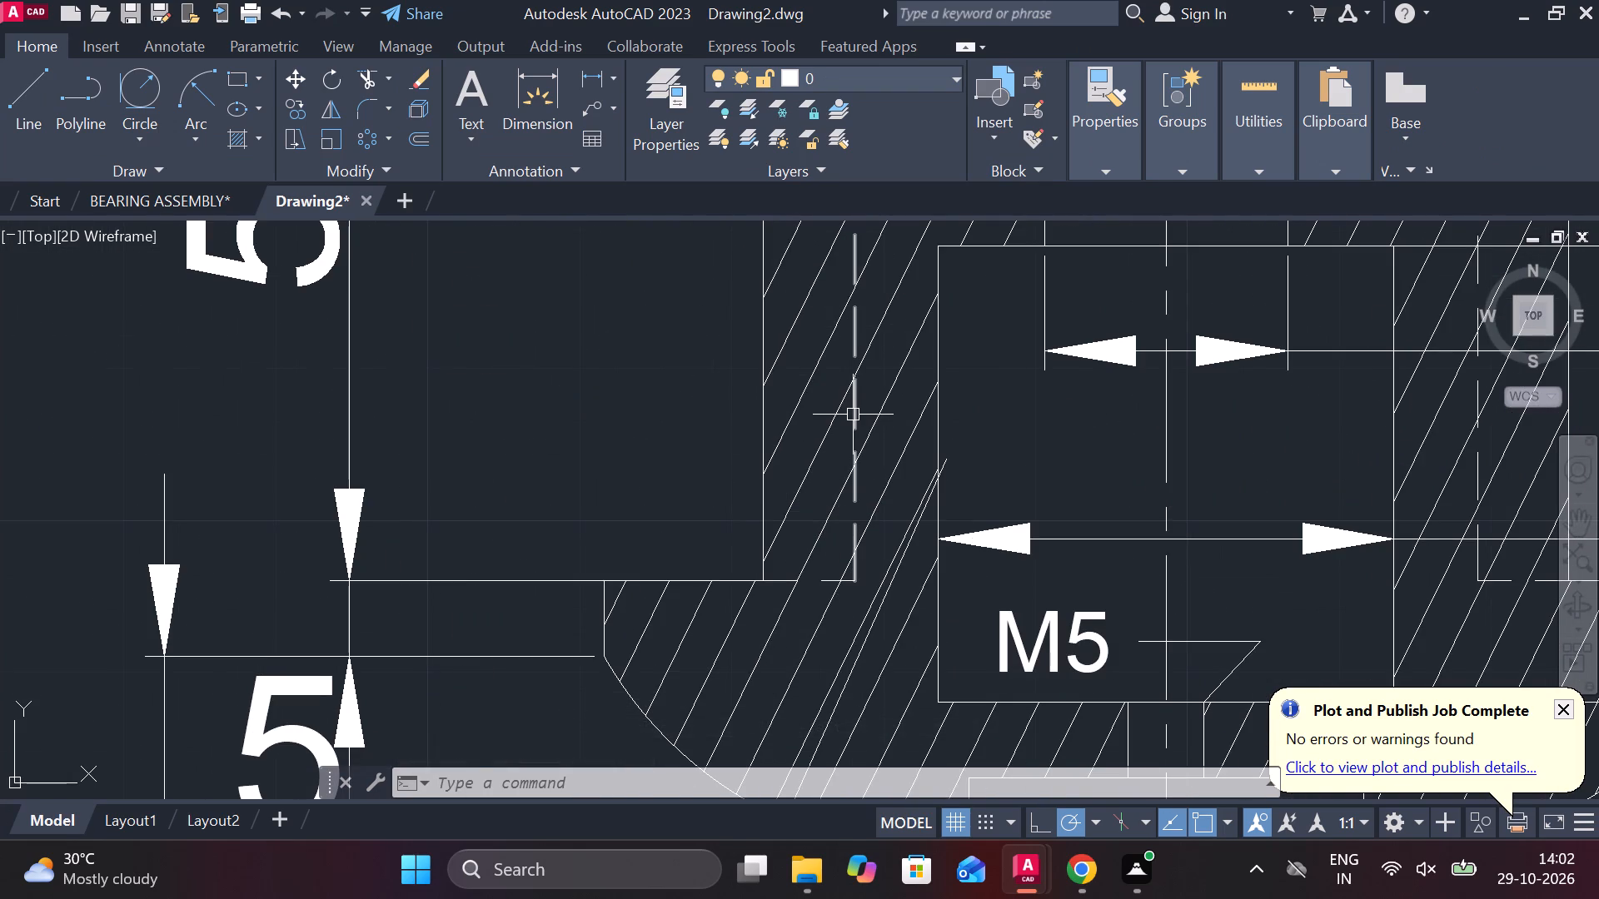
# Copy the three dashed stepped lines from the dimensioned front view to the matching flange corner of the undimensioned copy.
pyautogui.click(853, 415)
pyautogui.click(821, 579)
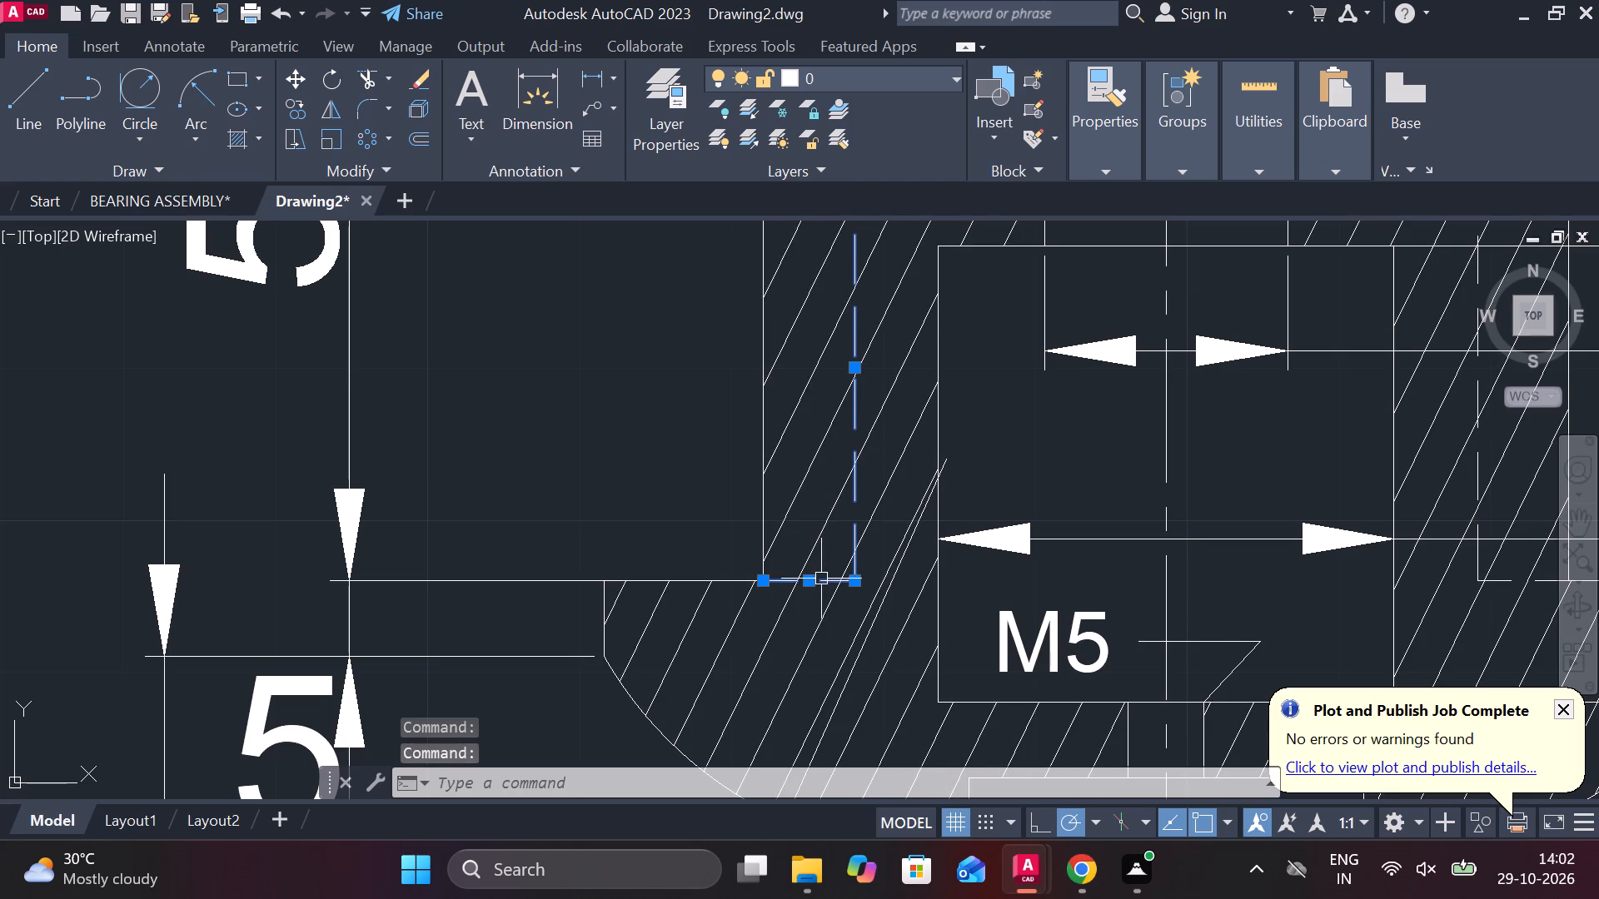
pyautogui.scroll(-1, 854, 533)
pyautogui.scroll(1, 926, 291)
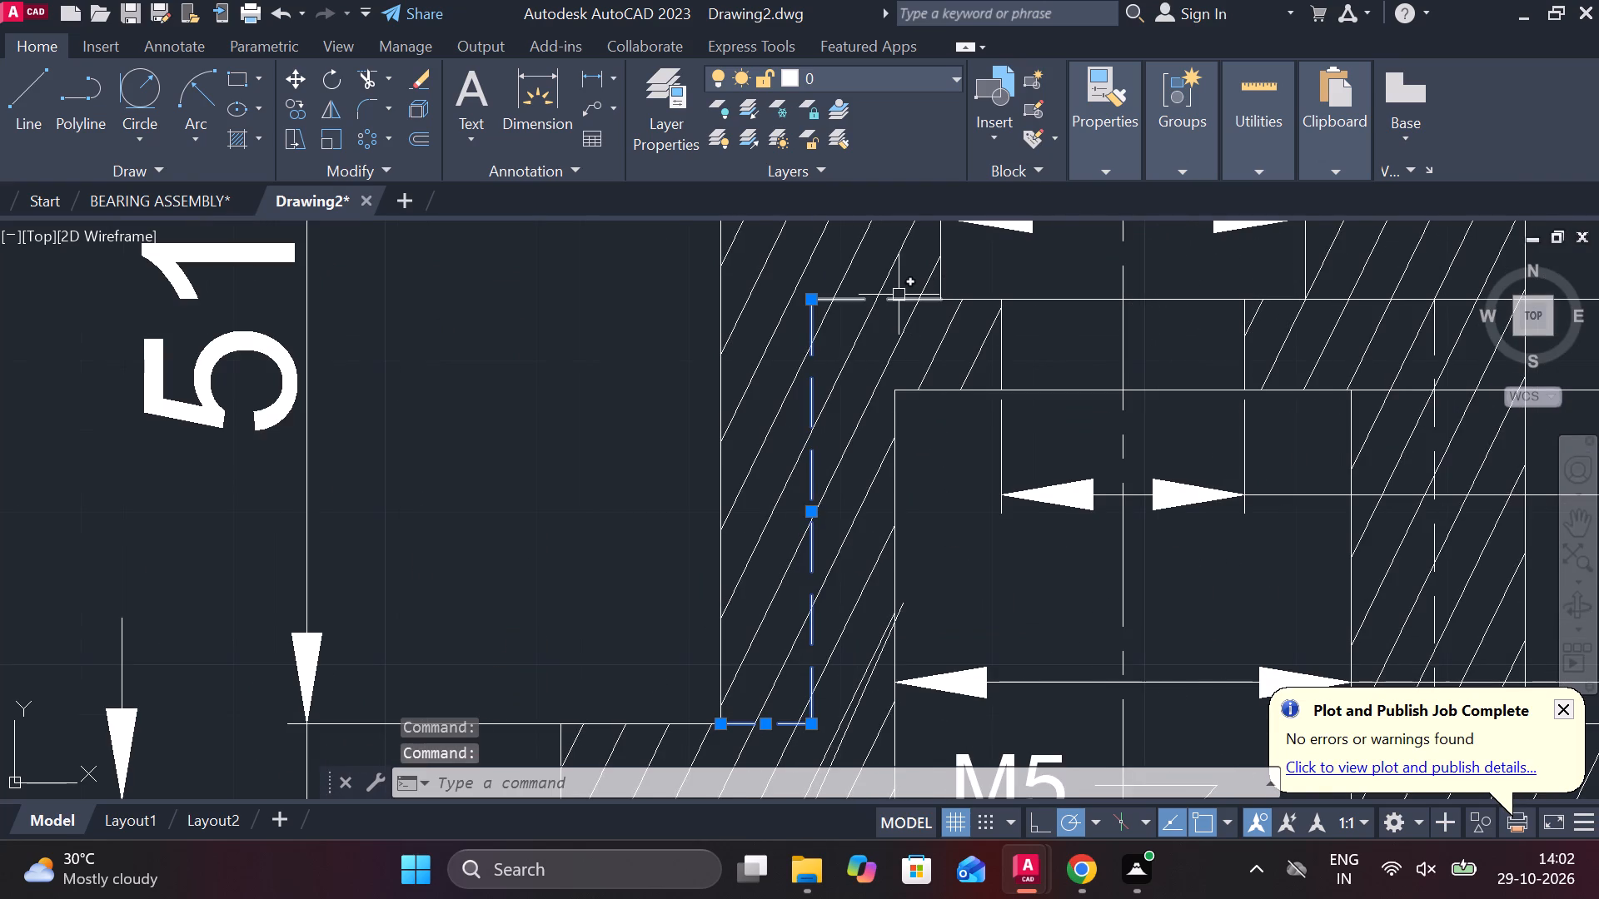
pyautogui.click(897, 296)
pyautogui.scroll(-2, 907, 299)
pyautogui.scroll(1, 1149, 460)
pyautogui.scroll(-1, 1005, 453)
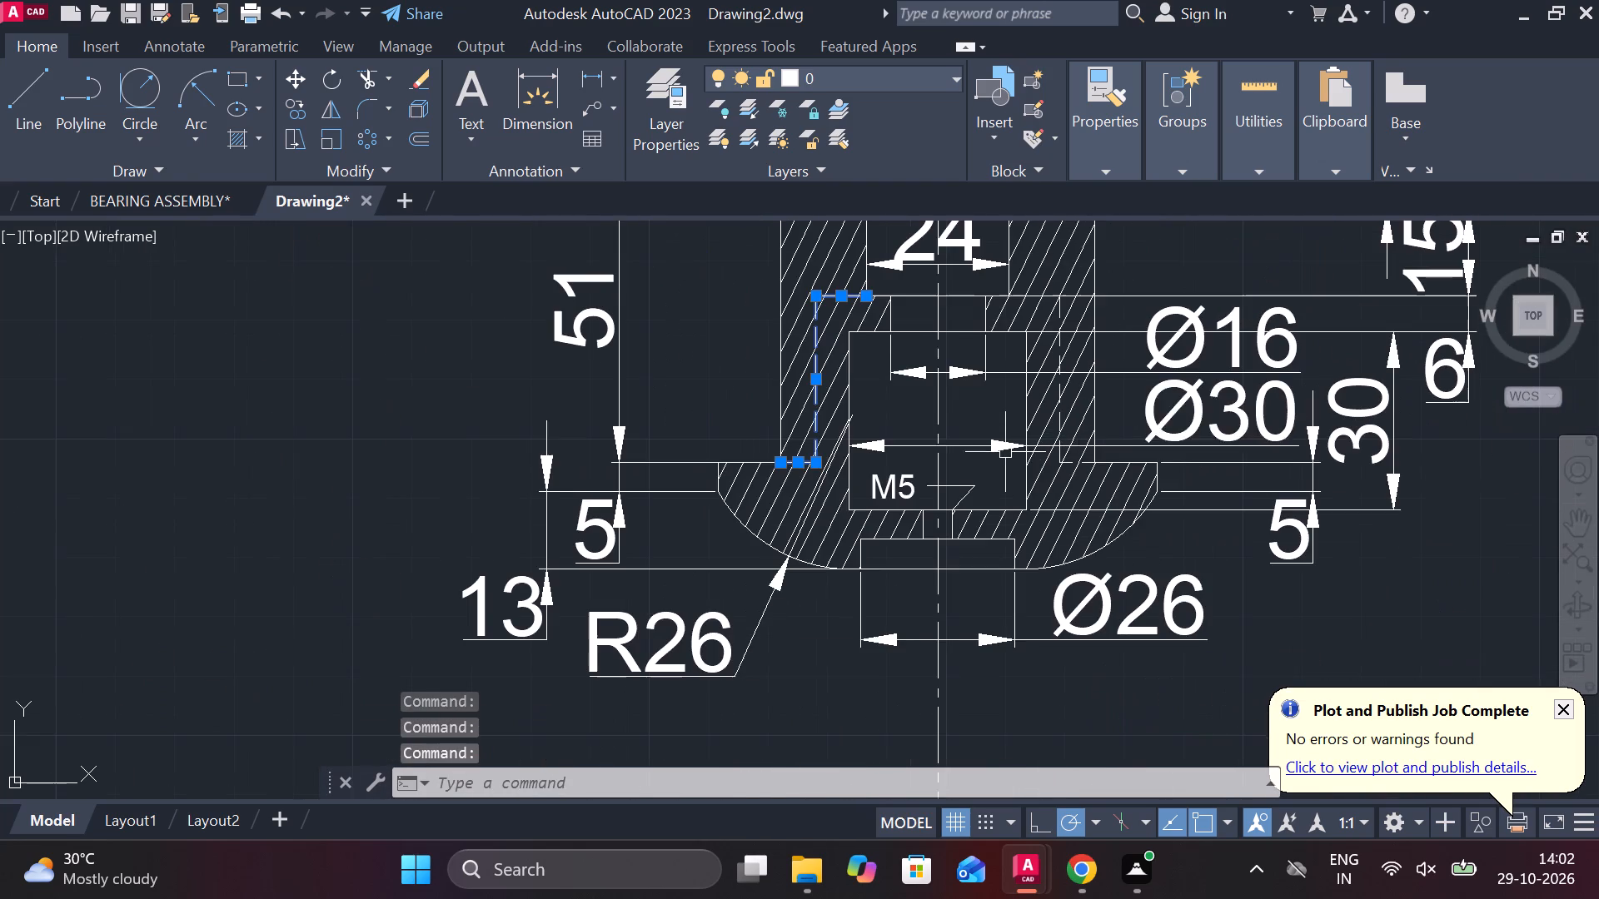
pyautogui.write('CO')
pyautogui.press('Return')
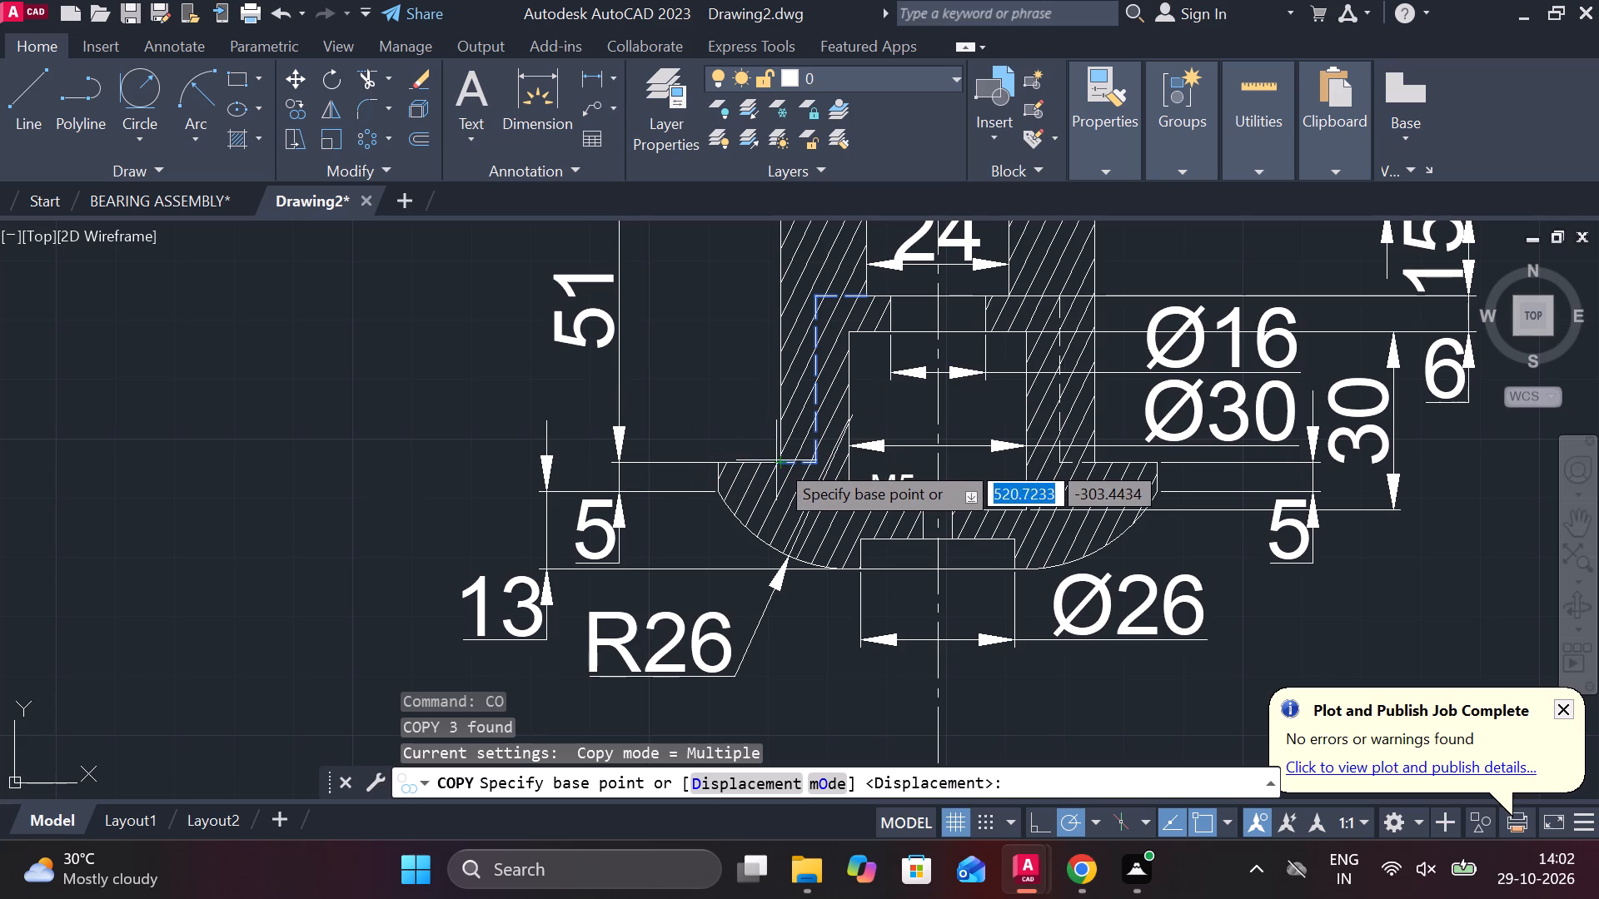
pyautogui.click(776, 460)
pyautogui.scroll(-3, 776, 460)
pyautogui.moveTo(421, 510); pyautogui.dragTo(1269, 553, button='middle')
pyautogui.scroll(-1, 1073, 524)
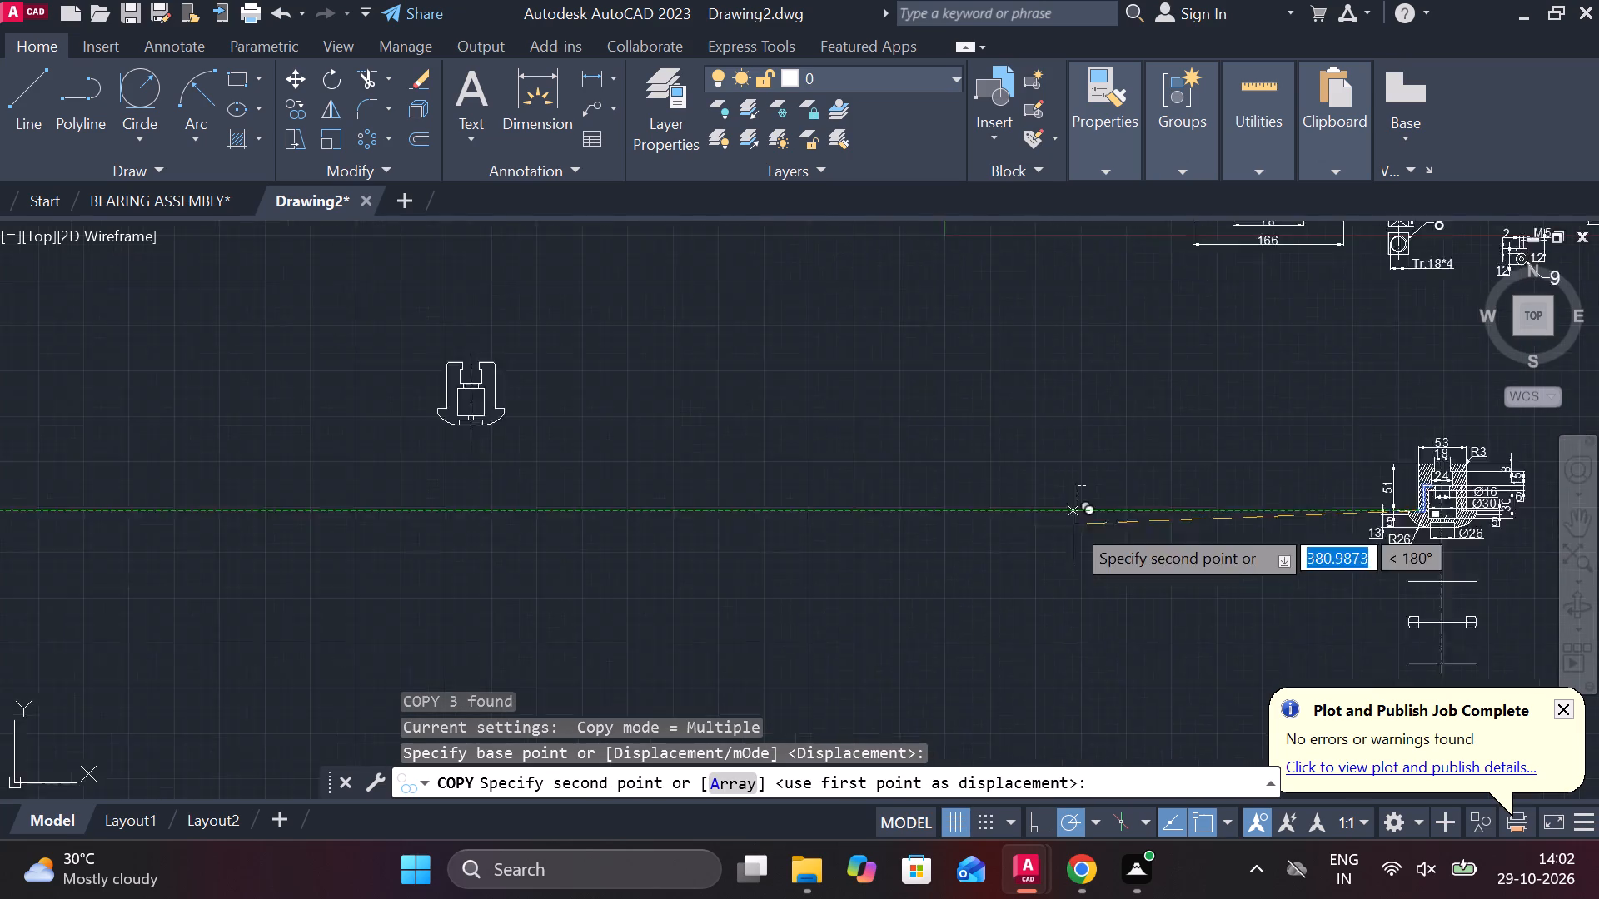
pyautogui.scroll(-1, 1073, 524)
pyautogui.scroll(2, 689, 446)
pyautogui.scroll(3, 849, 509)
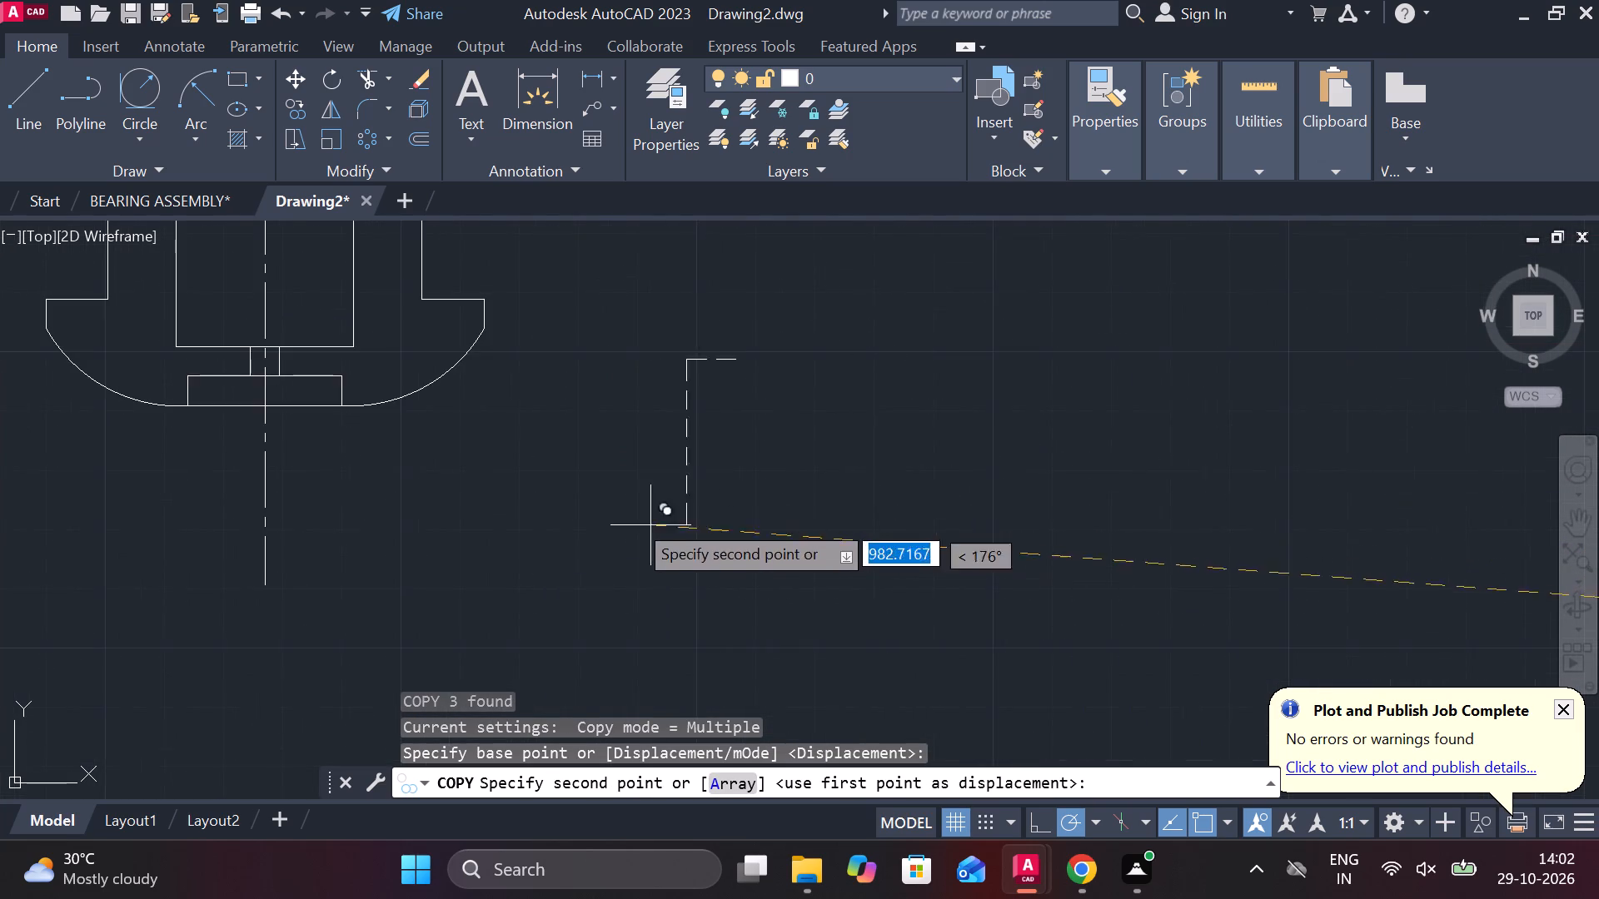
pyautogui.moveTo(628, 516); pyautogui.dragTo(1044, 737, button='middle')
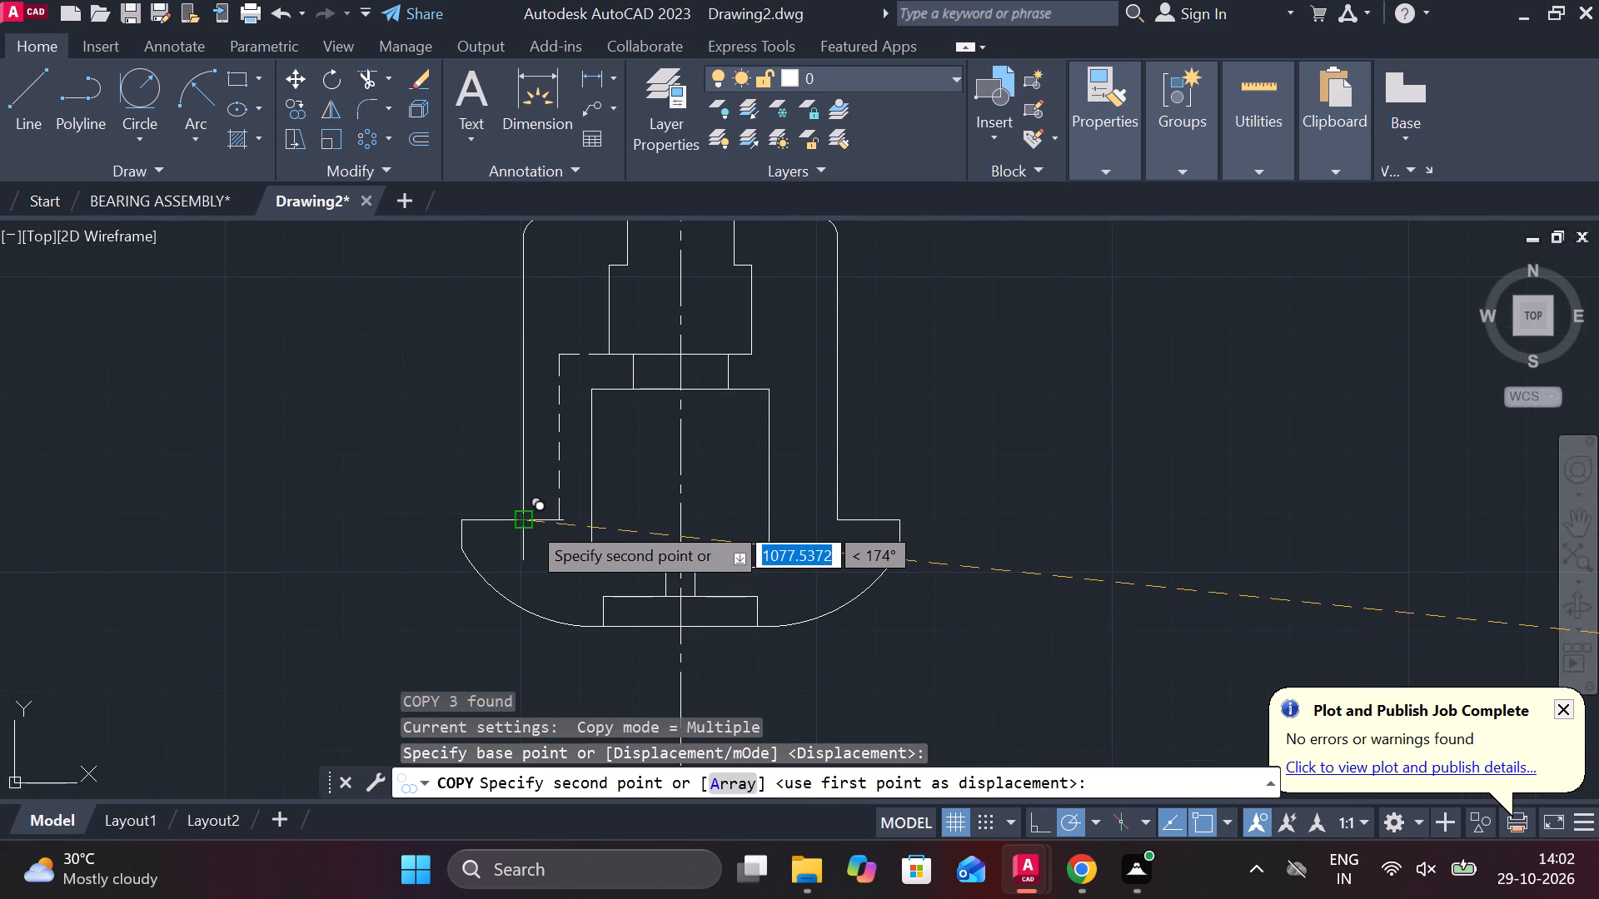
pyautogui.click(528, 522)
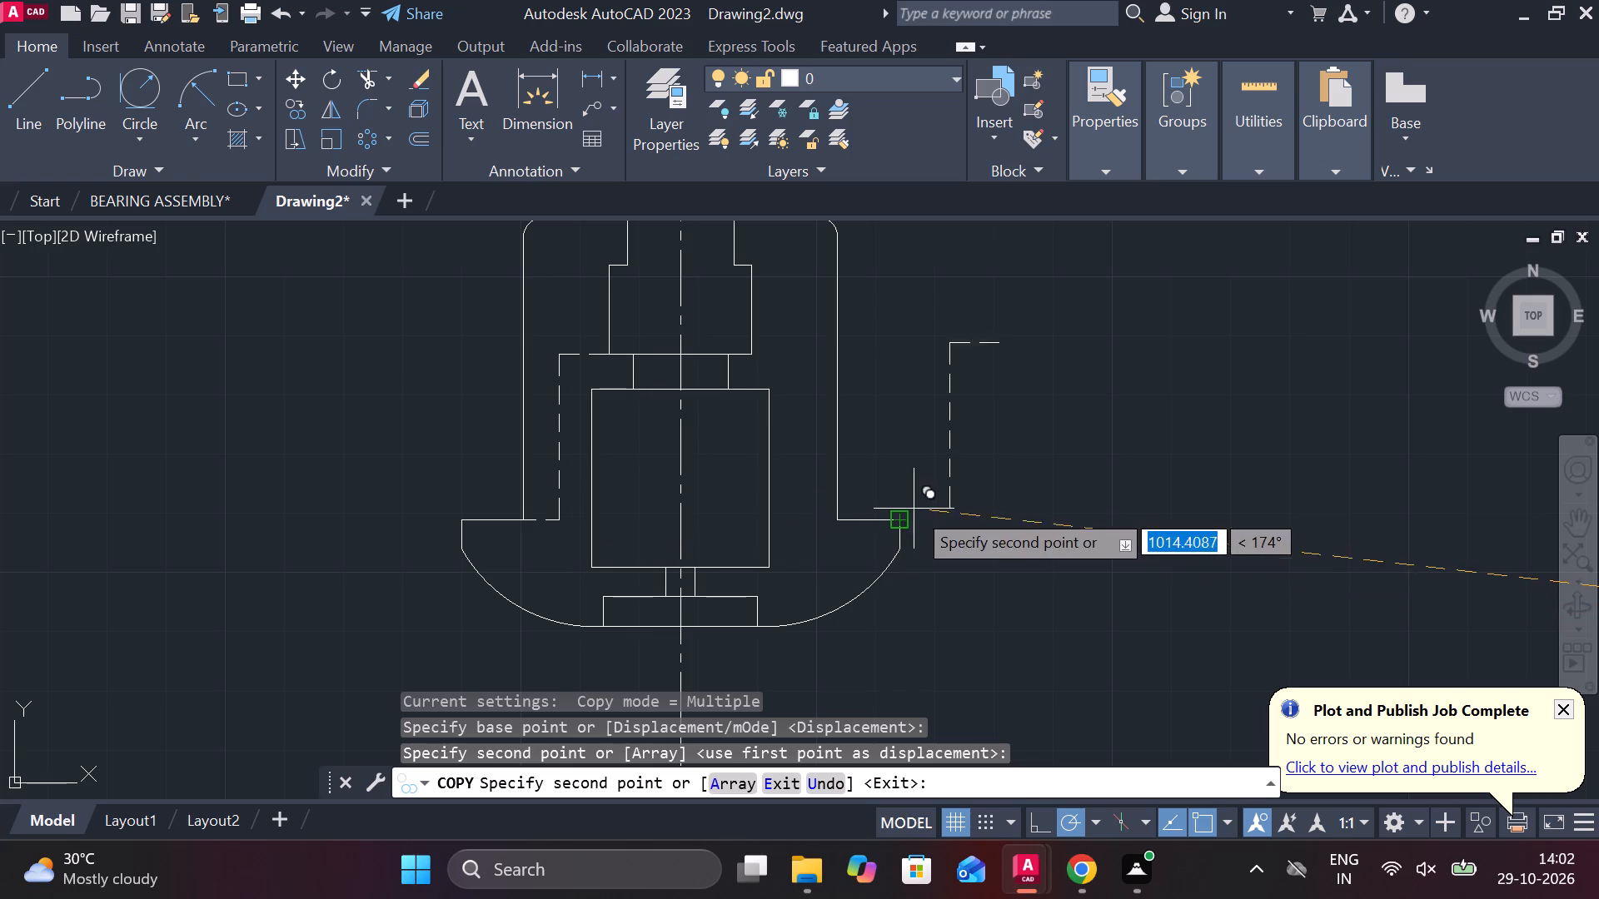
pyautogui.press('Escape')
# Mirror the copied dashed stepped lines about the undimensioned copy's vertical centreline, keeping the originals.
pyautogui.click(559, 396)
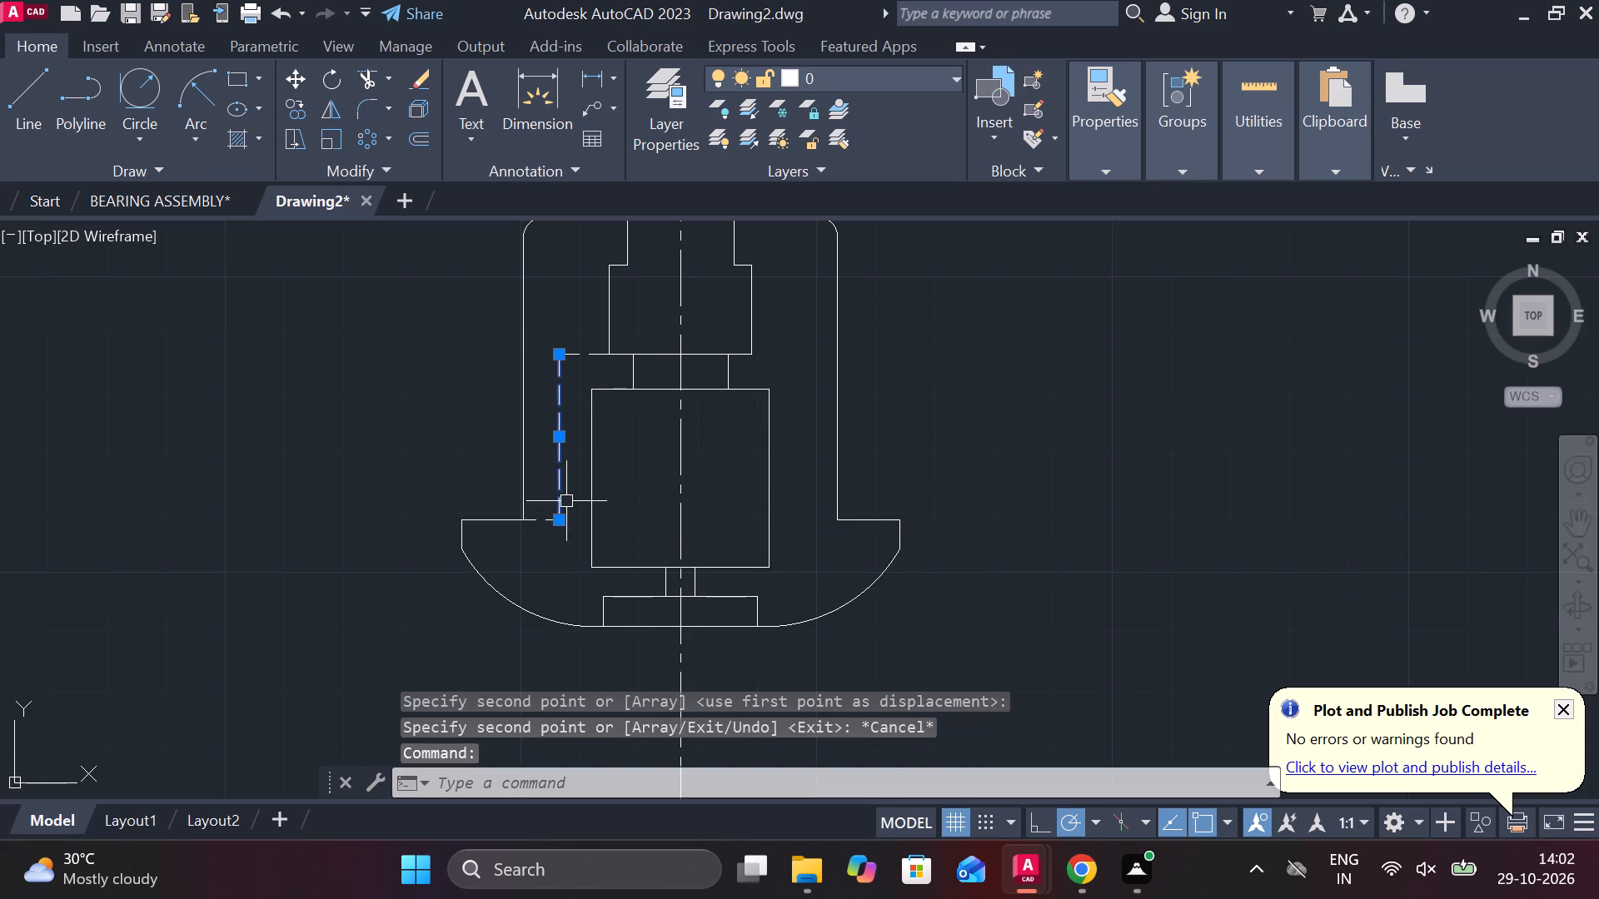
pyautogui.click(541, 519)
pyautogui.click(587, 353)
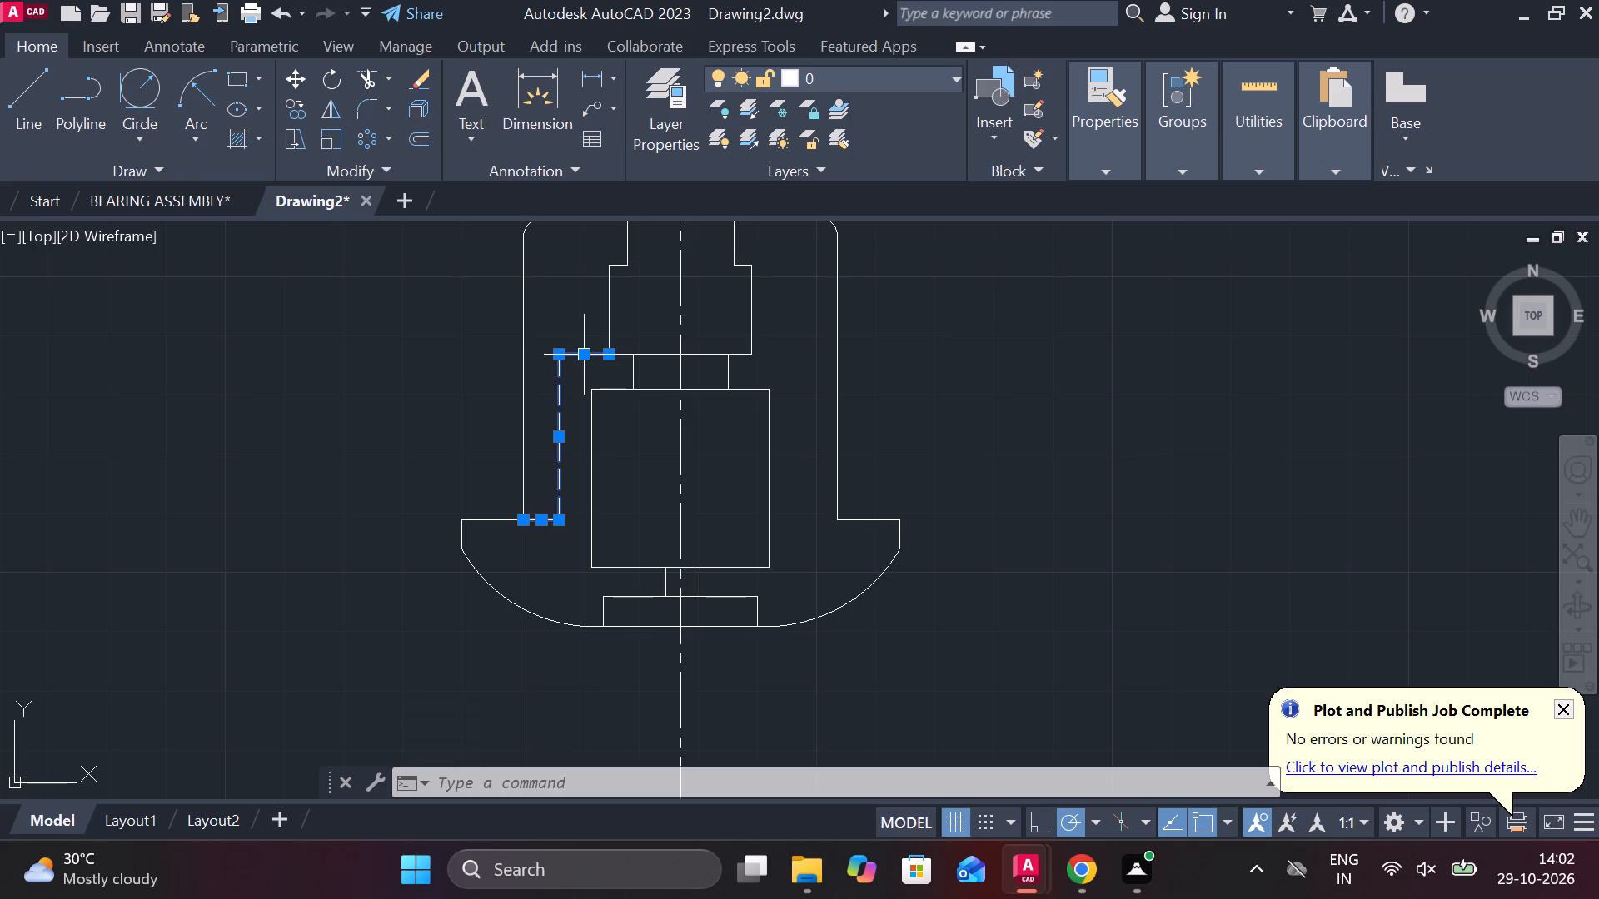
pyautogui.write('MI')
pyautogui.press('Return')
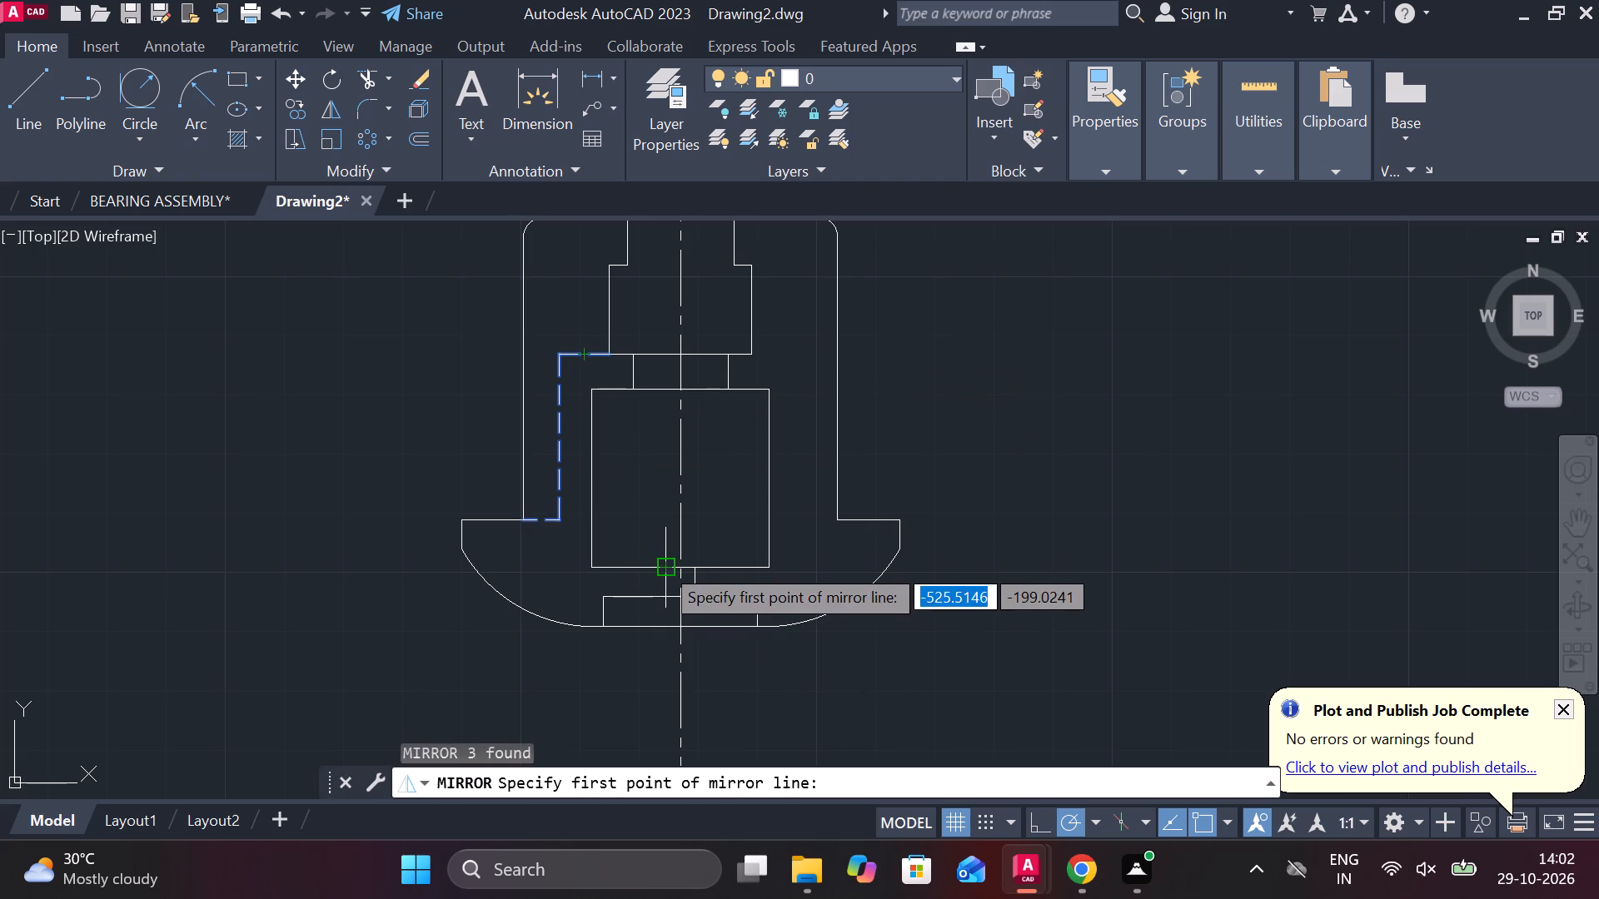
pyautogui.click(689, 562)
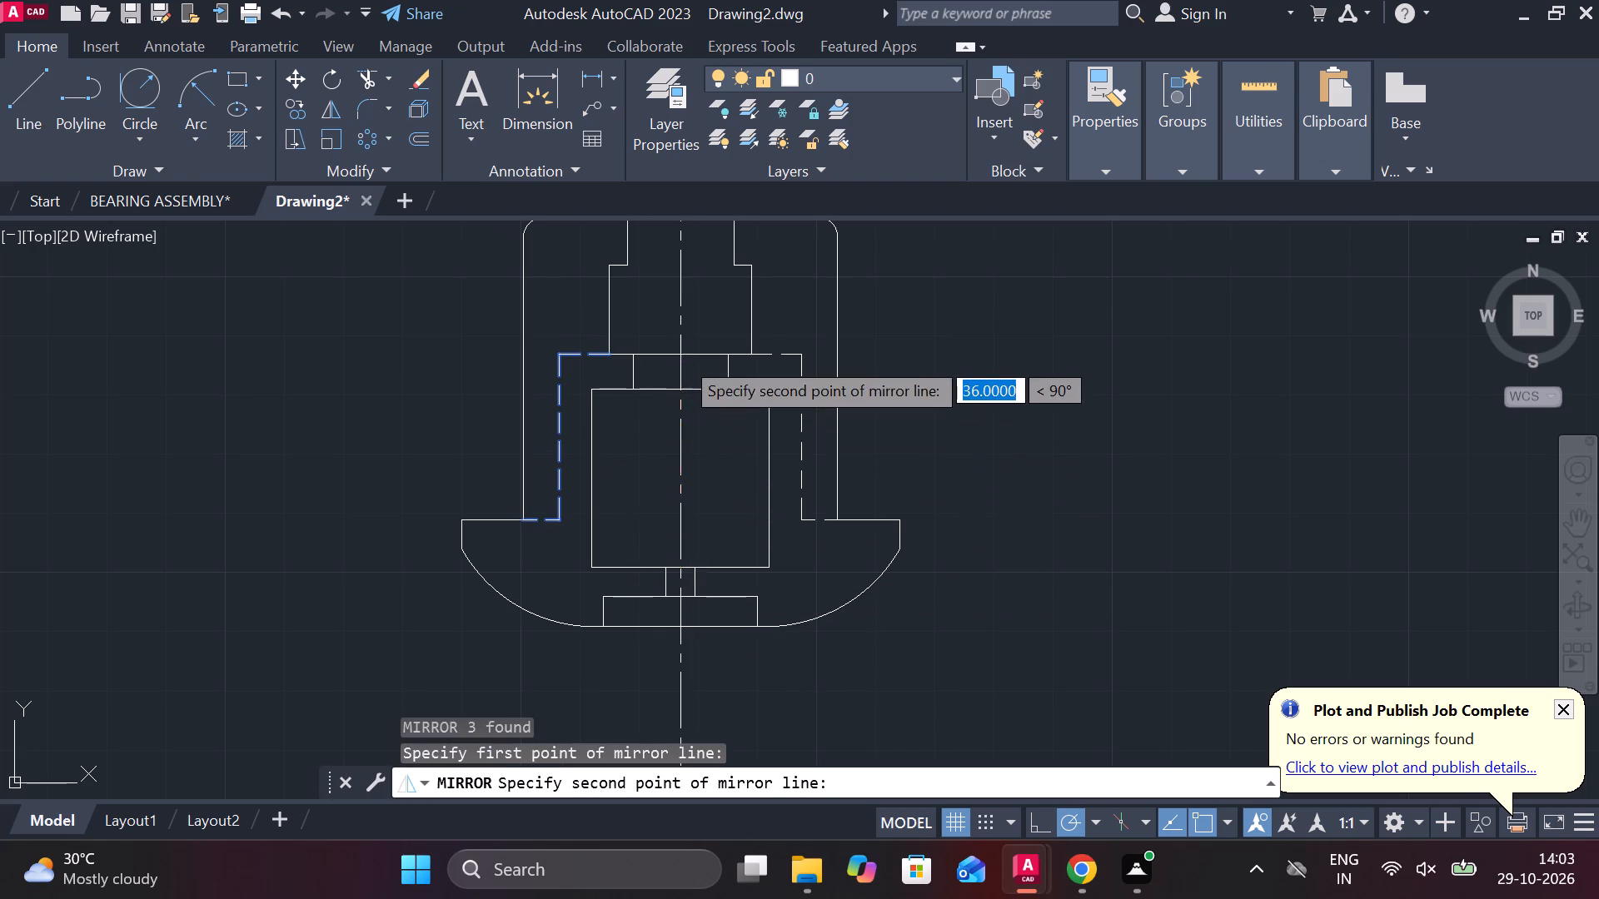
pyautogui.click(681, 357)
pyautogui.moveTo(754, 453); pyautogui.dragTo(681, 357)
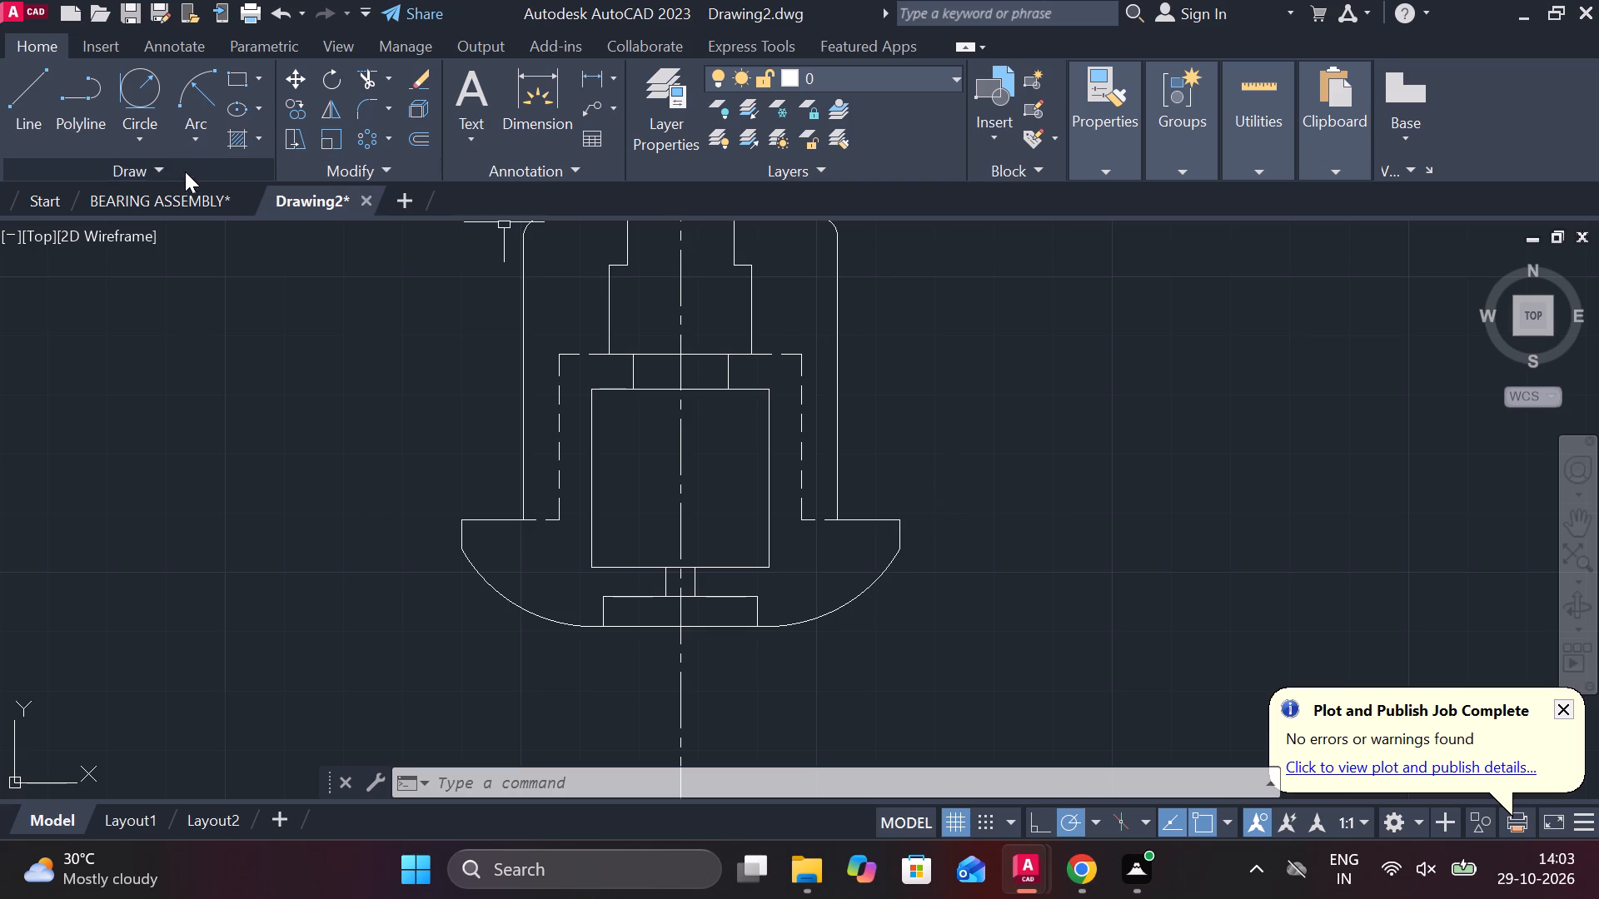
# Hatch the undimensioned copy's four section regions, on both sides of the dashed stepped lines, at scale 0.8.
pyautogui.click(237, 144)
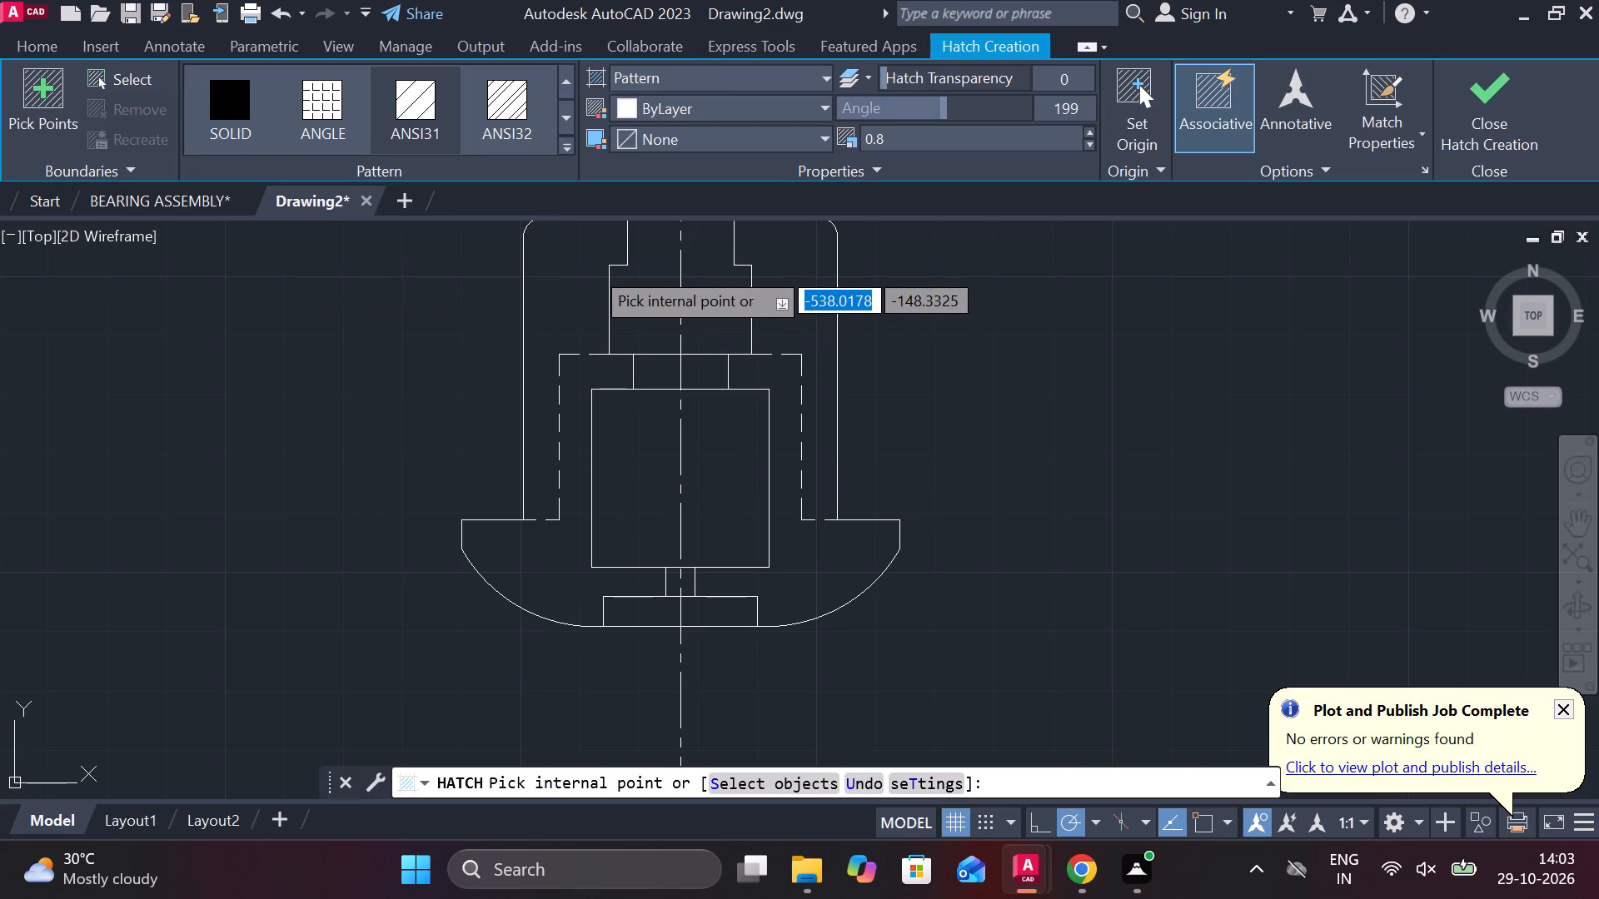
pyautogui.click(591, 267)
pyautogui.click(768, 283)
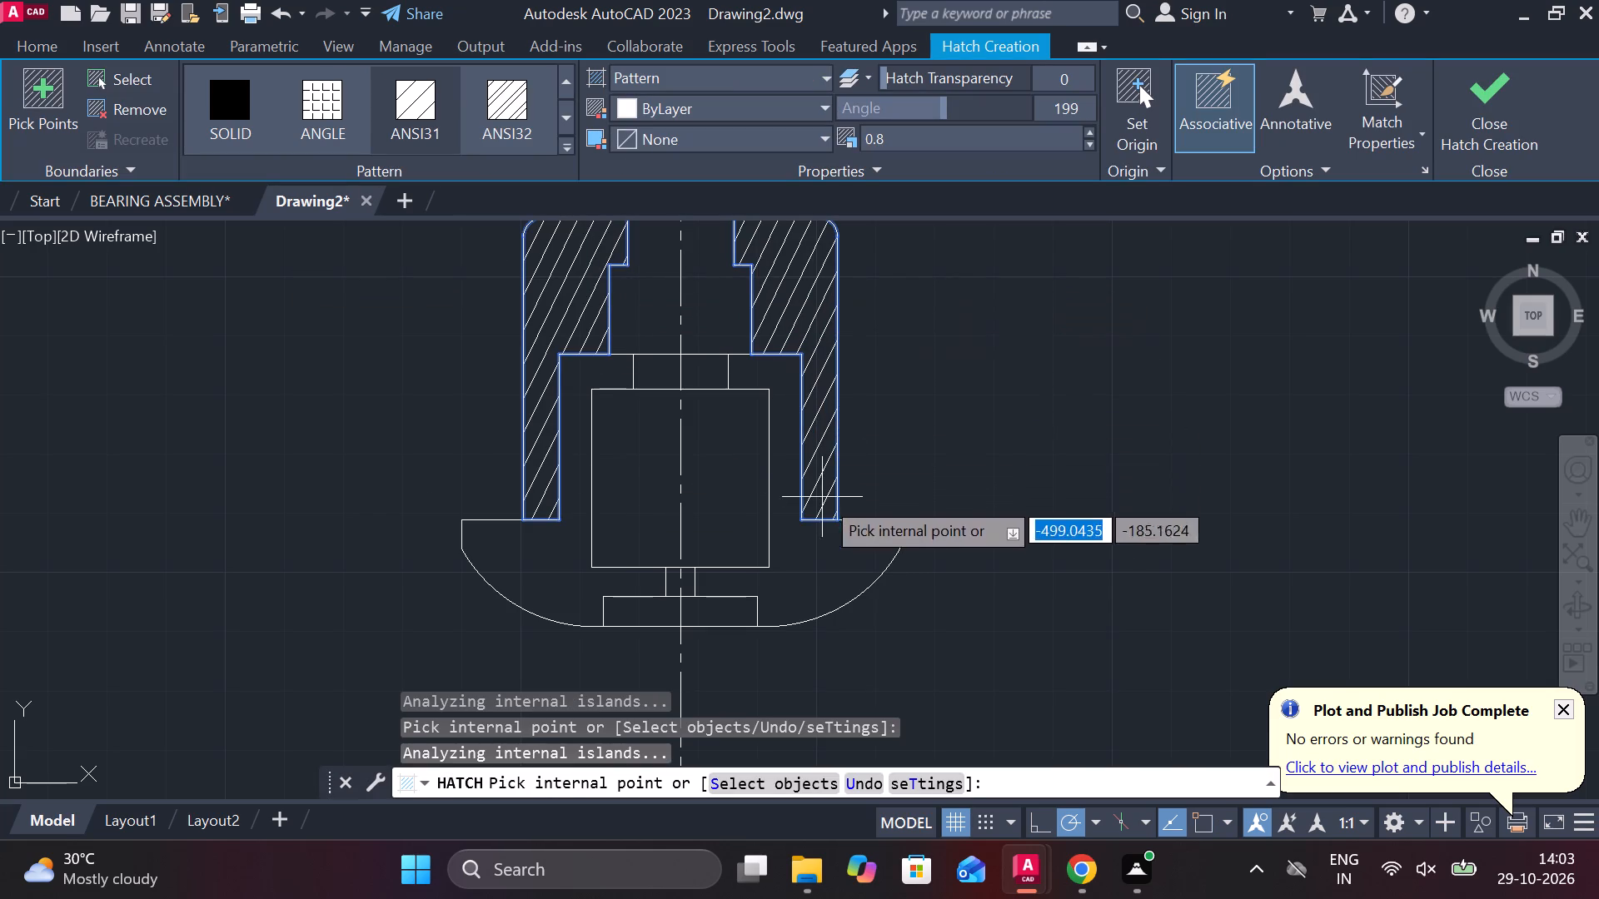
pyautogui.click(811, 554)
pyautogui.click(555, 580)
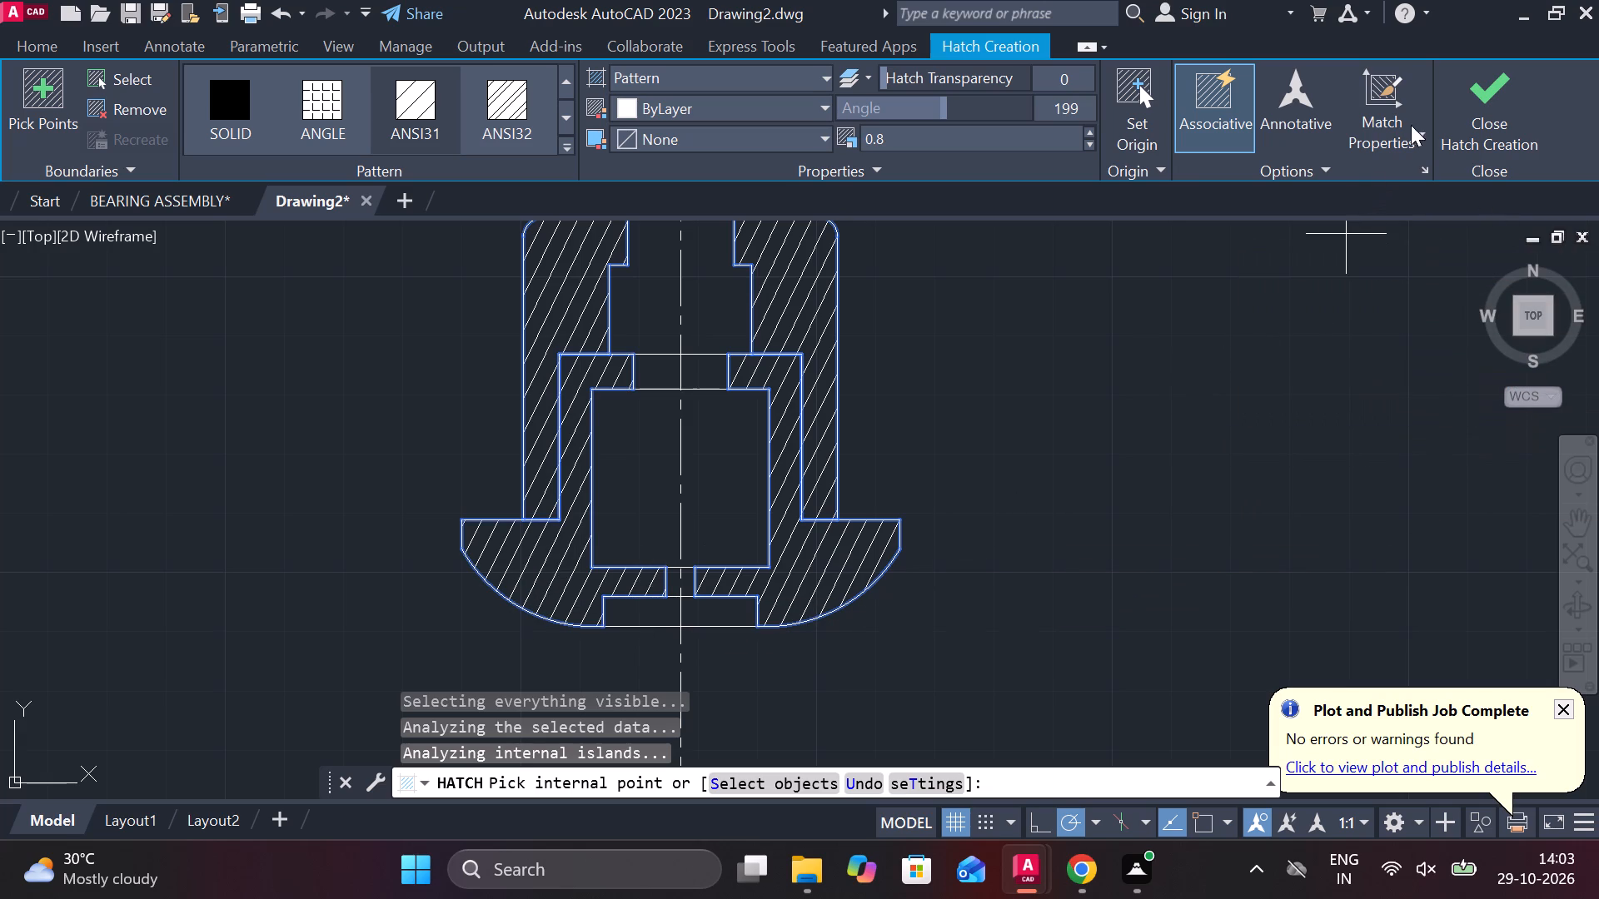
pyautogui.click(1450, 120)
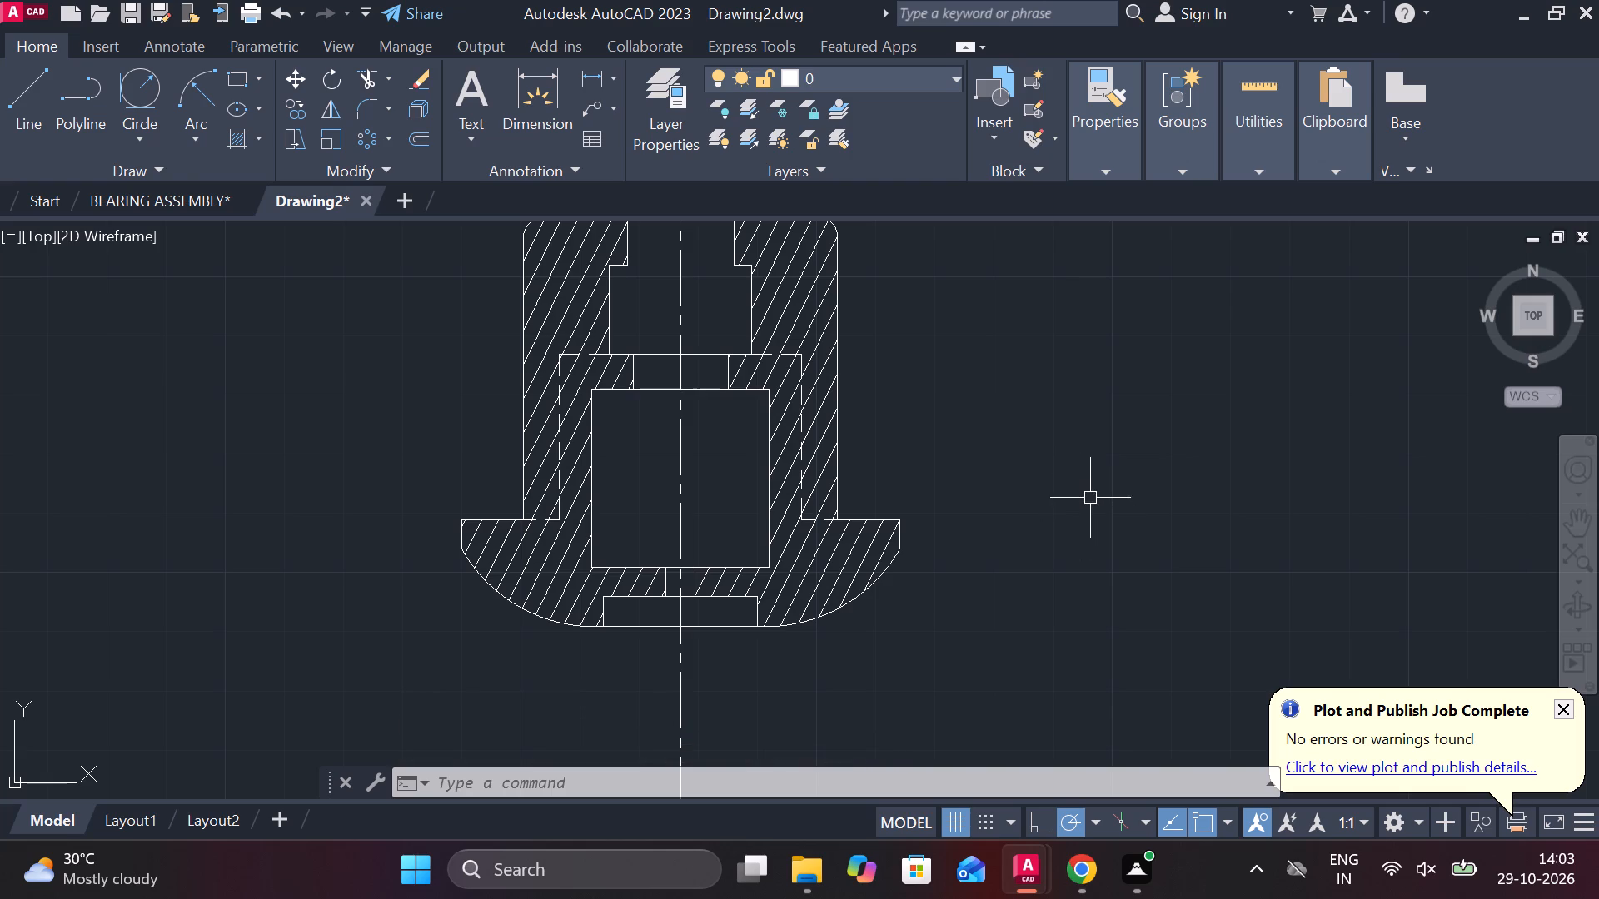
pyautogui.press('Escape')
# Examine the dimensioned front view of the flanged part and the unfinished view below it.
pyautogui.scroll(-2, 1088, 498)
pyautogui.moveTo(1158, 508); pyautogui.dragTo(355, 474, button='middle')
pyautogui.scroll(-2, 503, 456)
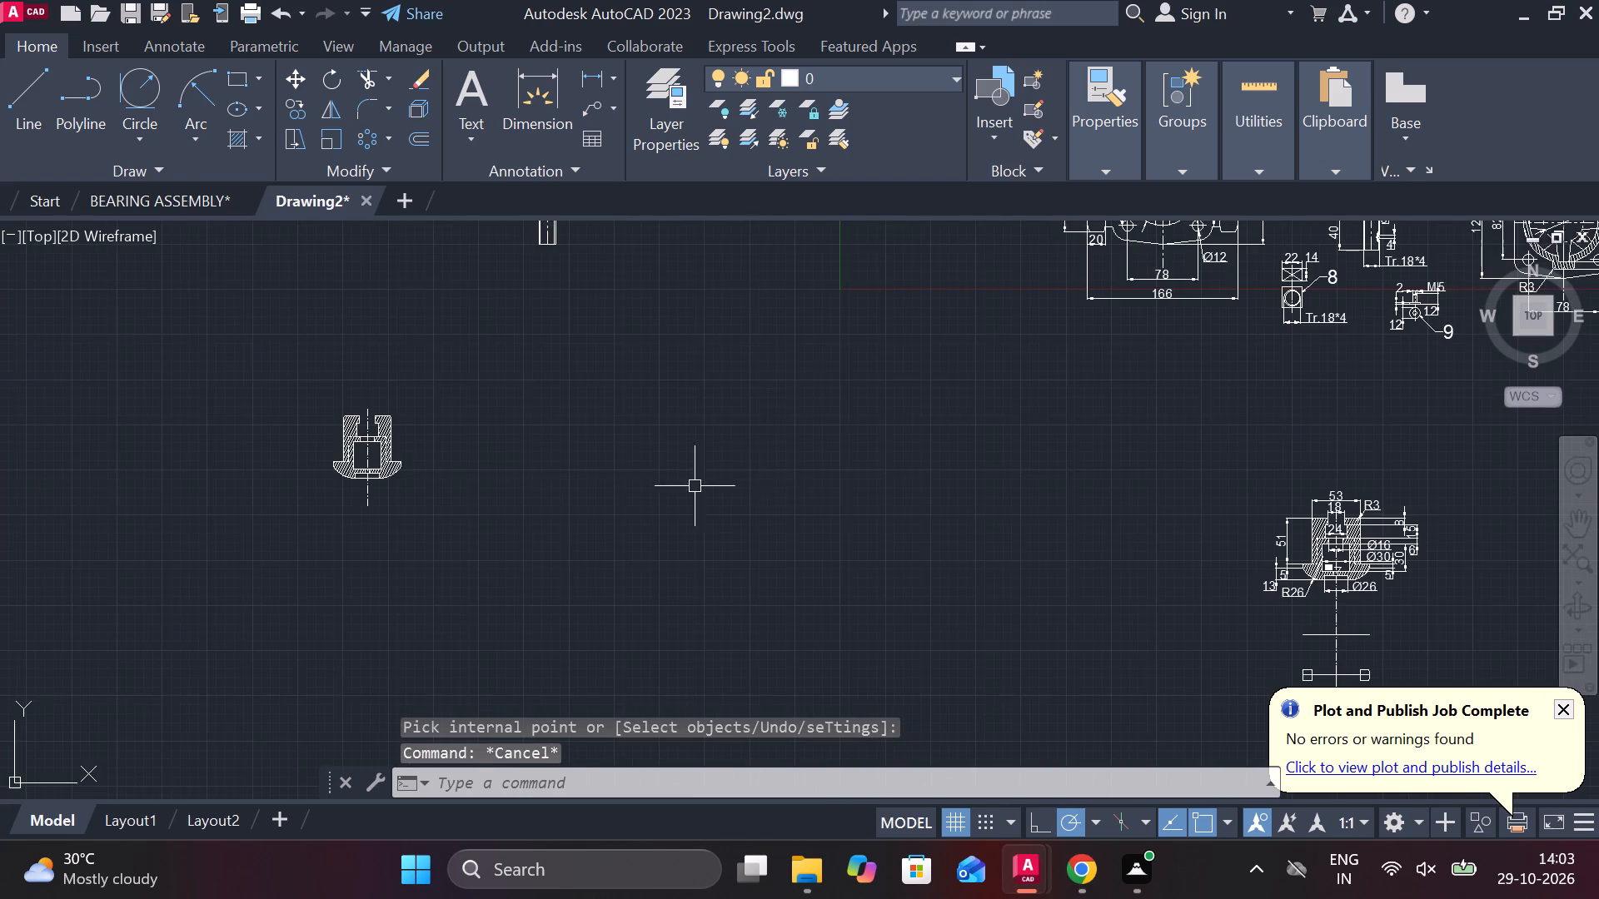
pyautogui.moveTo(1050, 514); pyautogui.dragTo(535, 473, button='middle')
pyautogui.scroll(3, 877, 521)
pyautogui.moveTo(840, 588); pyautogui.dragTo(847, 474, button='middle')
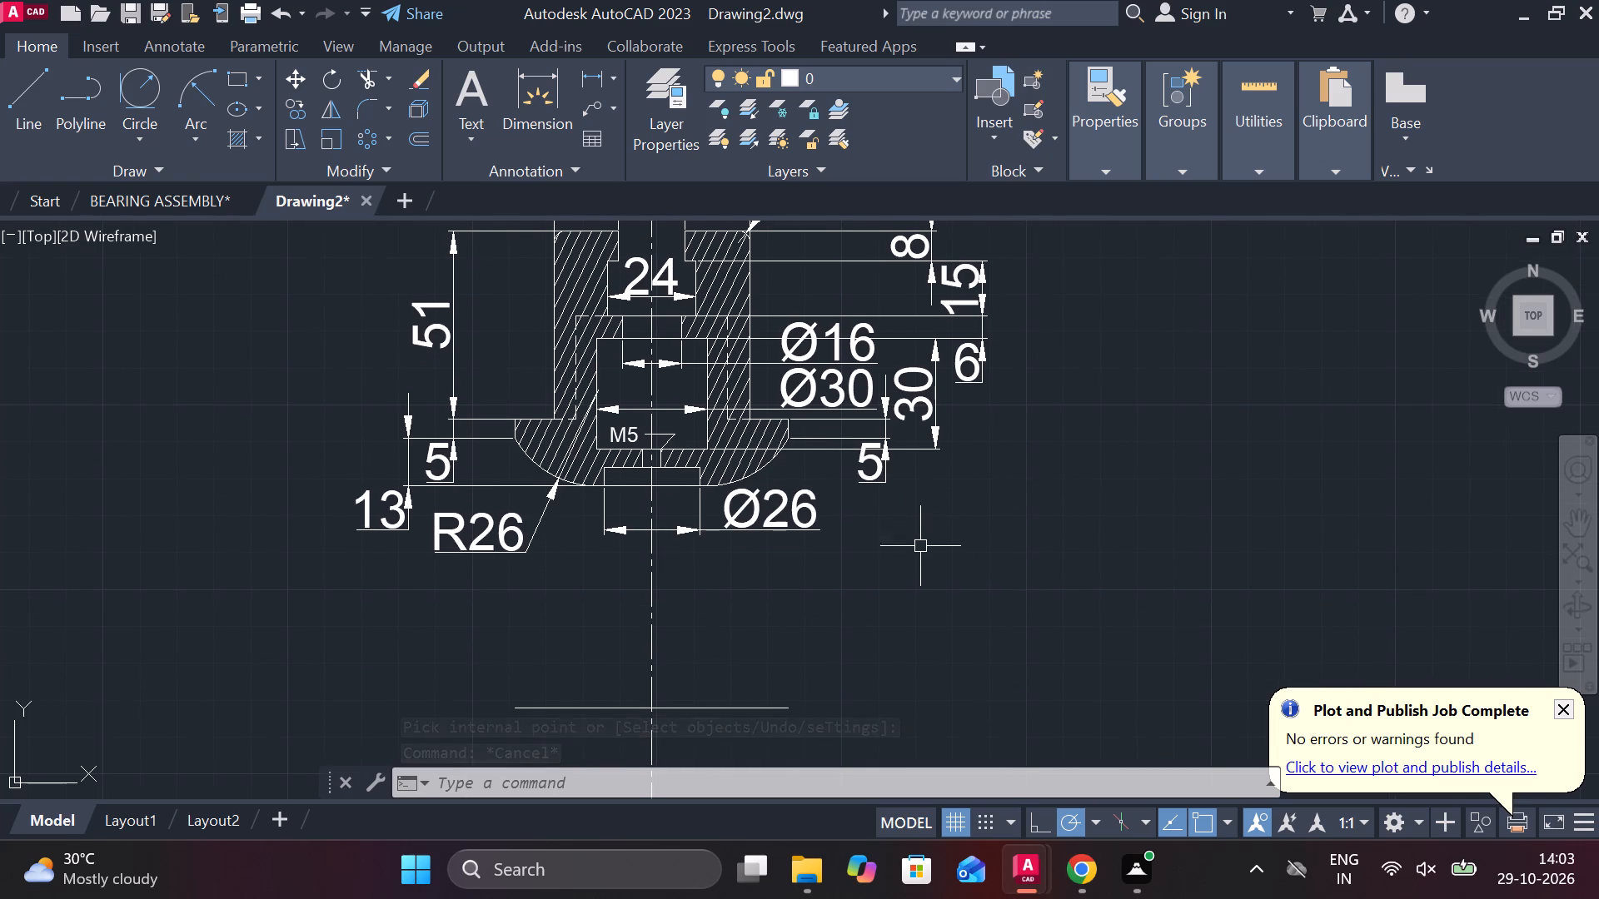
pyautogui.middleClick(919, 549)
pyautogui.moveTo(796, 514); pyautogui.dragTo(814, 519, button='middle')
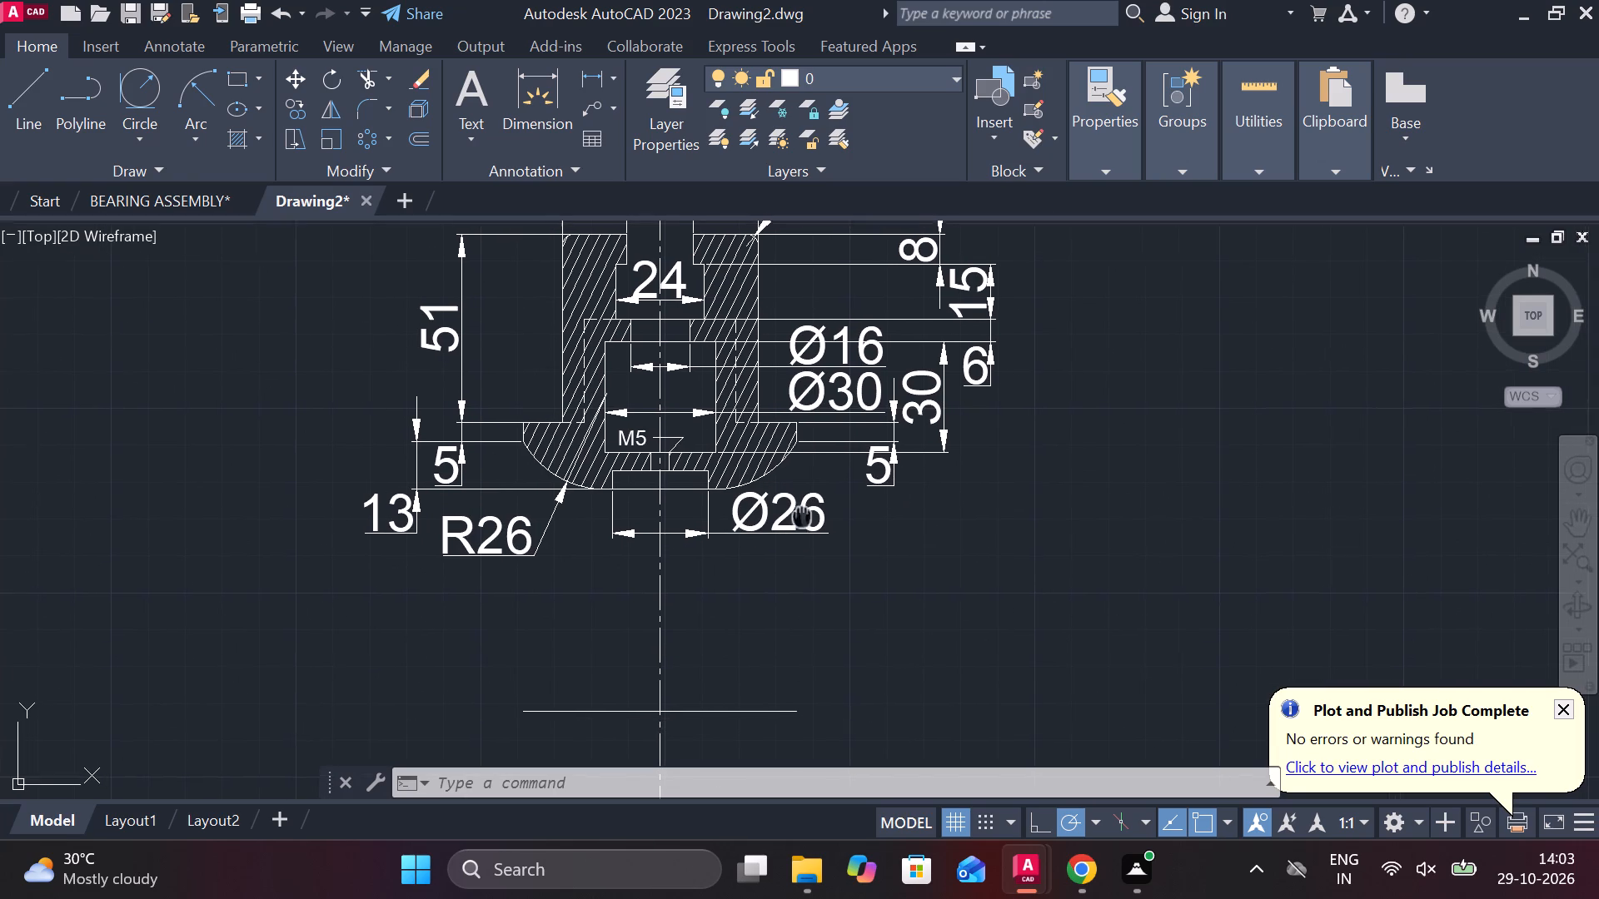
pyautogui.moveTo(814, 519); pyautogui.dragTo(834, 577, button='middle')
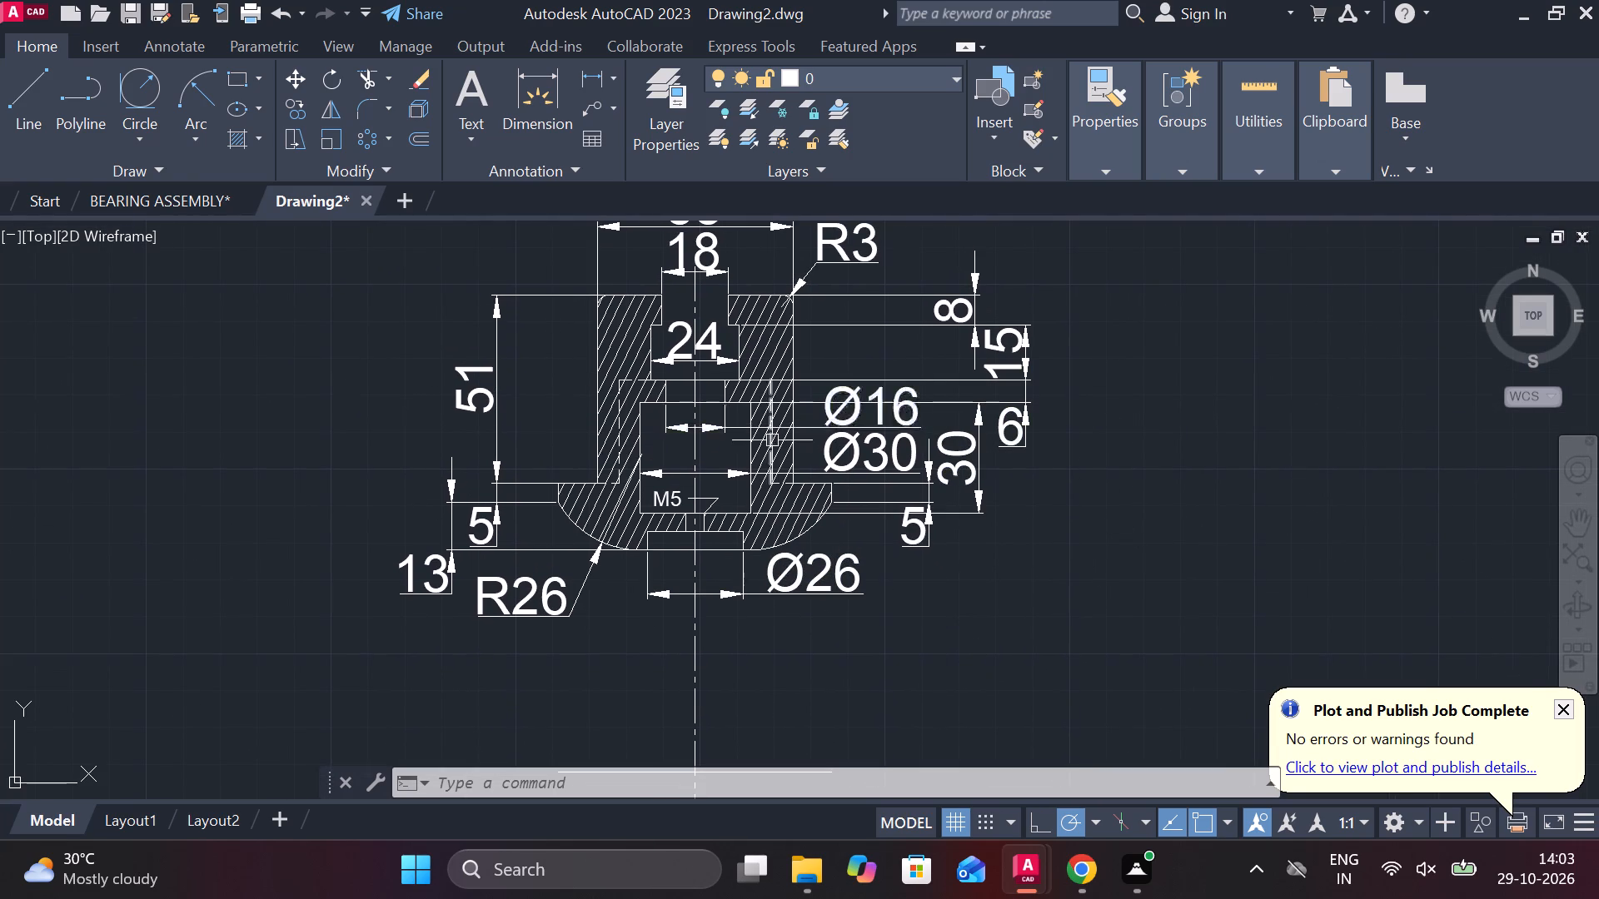
pyautogui.scroll(-1, 1100, 422)
pyautogui.moveTo(1034, 558); pyautogui.dragTo(964, 443, button='middle')
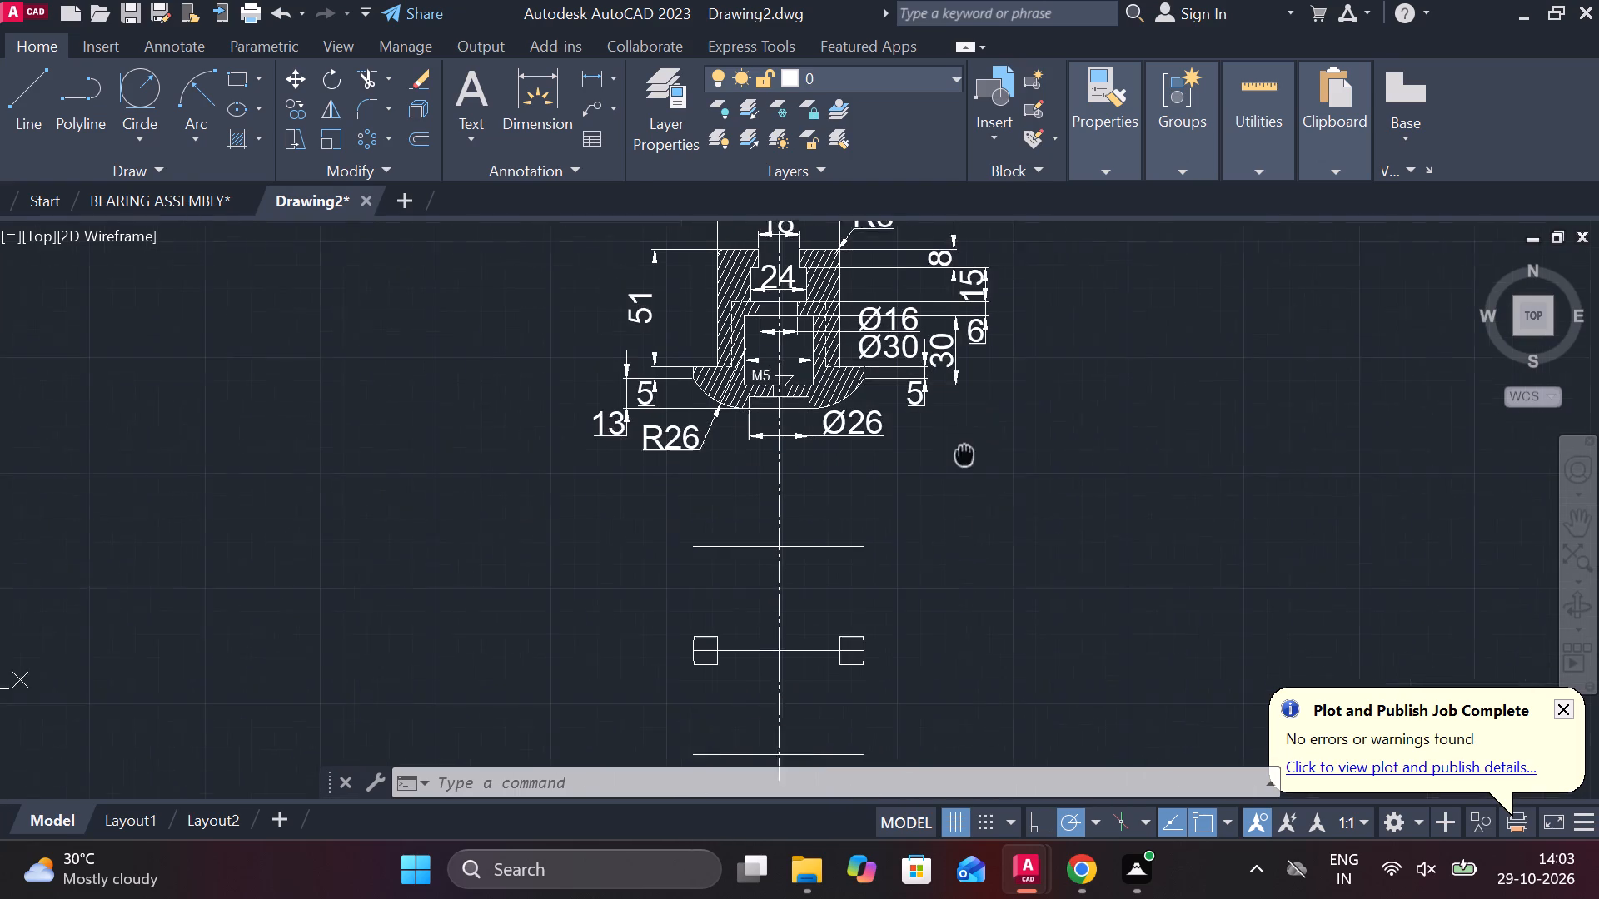
pyautogui.moveTo(964, 443); pyautogui.dragTo(964, 442, button='middle')
pyautogui.moveTo(869, 523); pyautogui.dragTo(853, 464, button='middle')
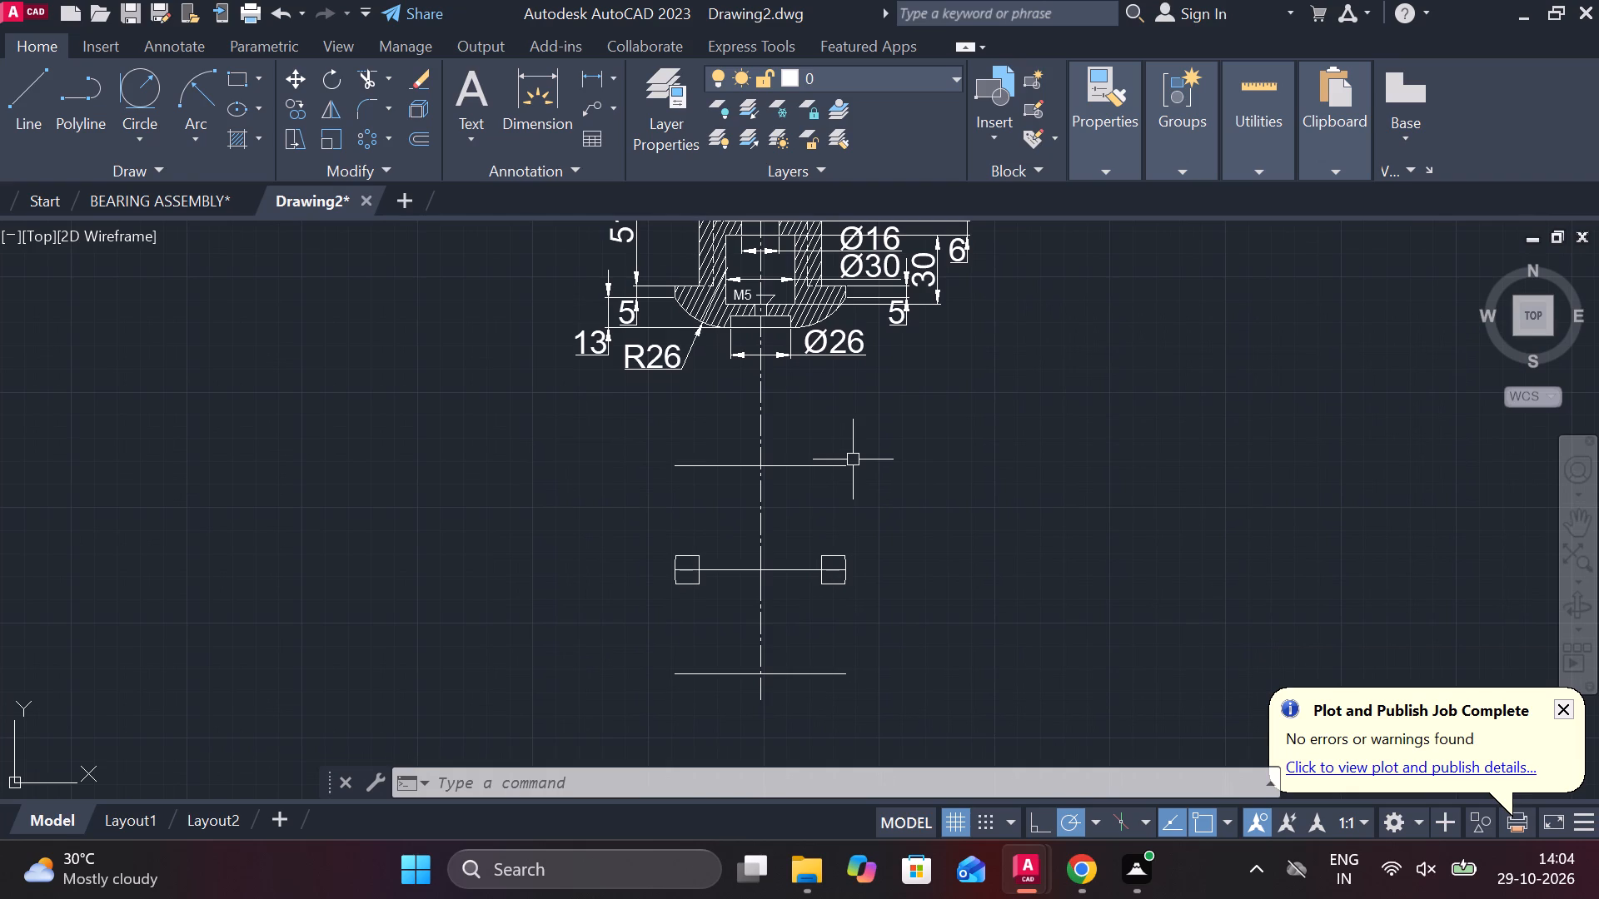
pyautogui.scroll(1, 790, 406)
# Measure the width between the two dashed vertical lines in the hatched copy using a linear dimension, without placing it.
pyautogui.click(580, 77)
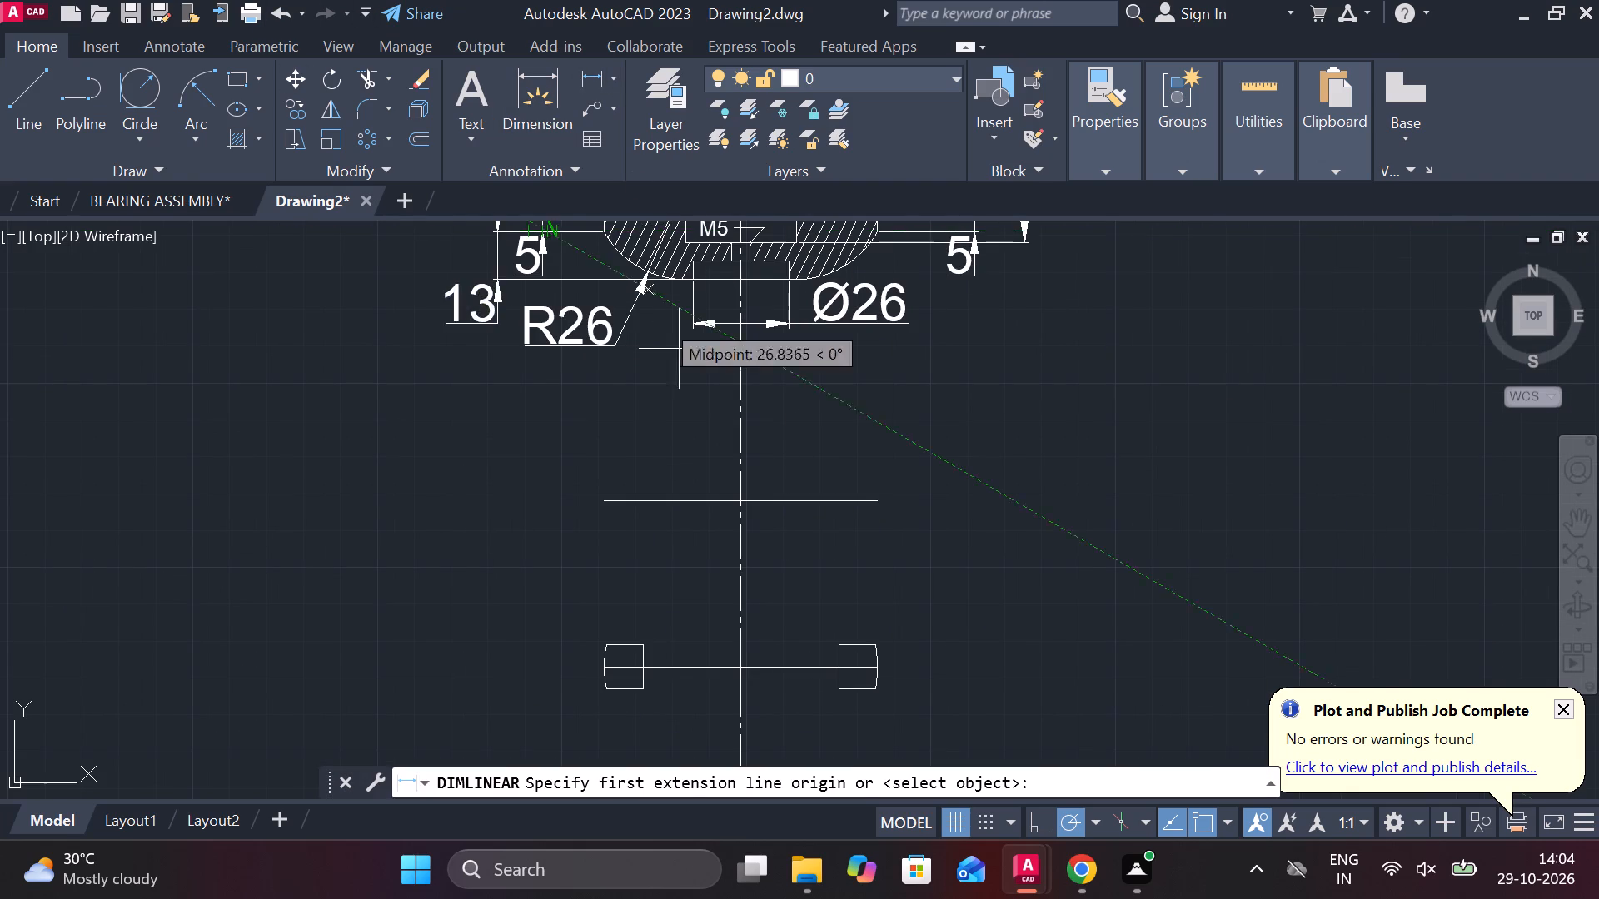
pyautogui.scroll(-2, 681, 351)
pyautogui.moveTo(323, 427); pyautogui.dragTo(1210, 567, button='middle')
pyautogui.scroll(-3, 1111, 557)
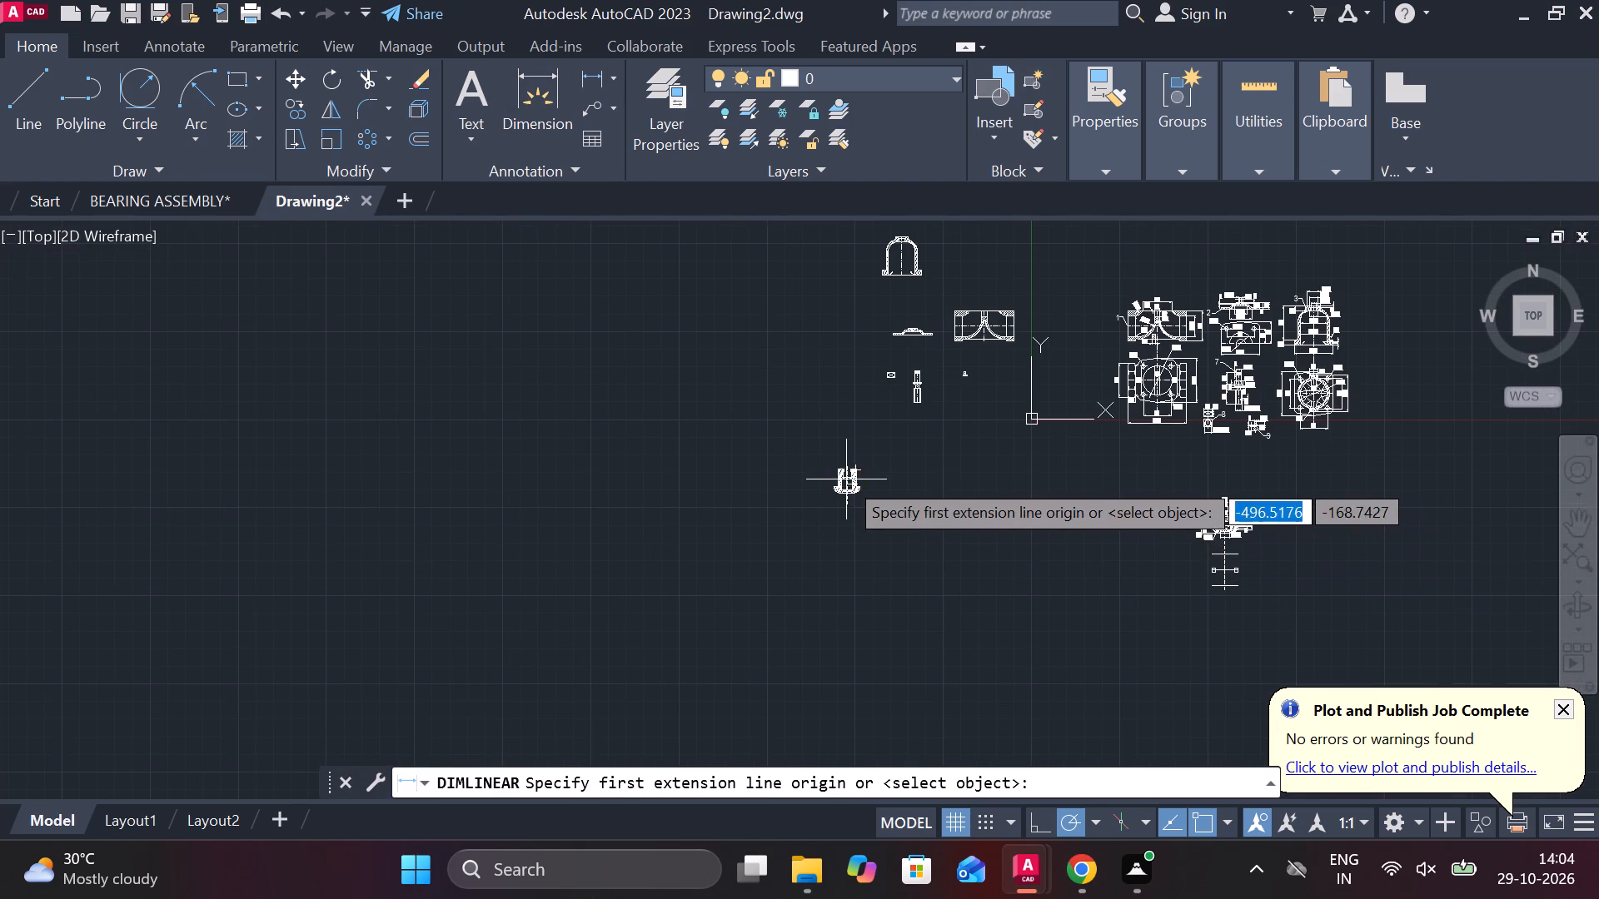
pyautogui.scroll(4, 866, 497)
pyautogui.scroll(3, 760, 363)
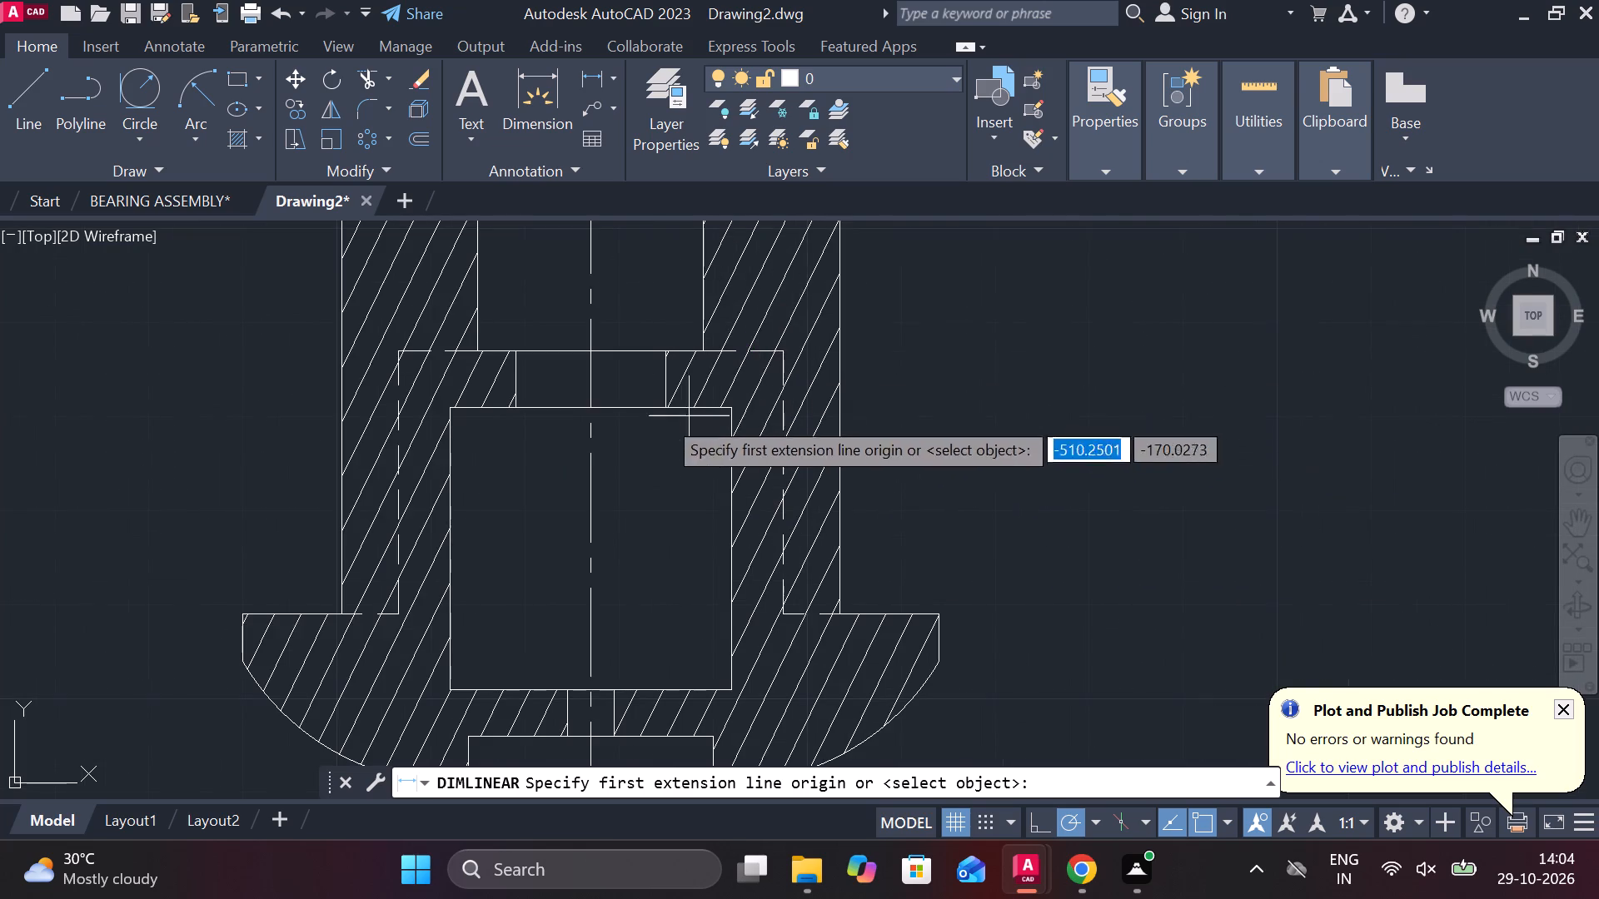
pyautogui.moveTo(495, 392); pyautogui.dragTo(647, 536, button='middle')
pyautogui.click(545, 494)
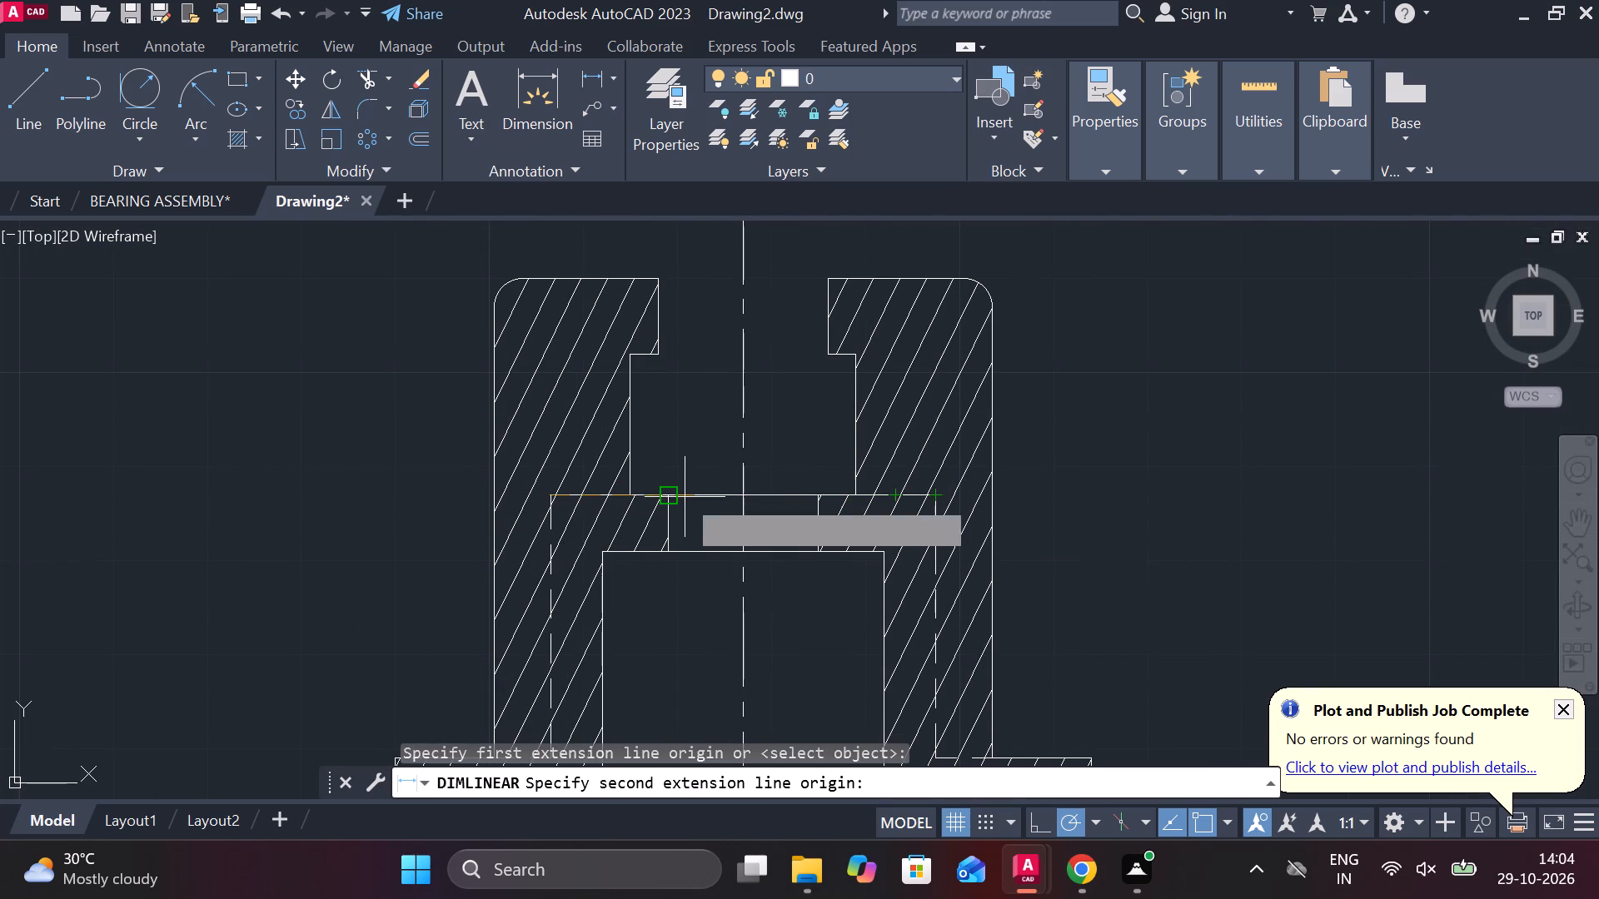
pyautogui.press('Escape')
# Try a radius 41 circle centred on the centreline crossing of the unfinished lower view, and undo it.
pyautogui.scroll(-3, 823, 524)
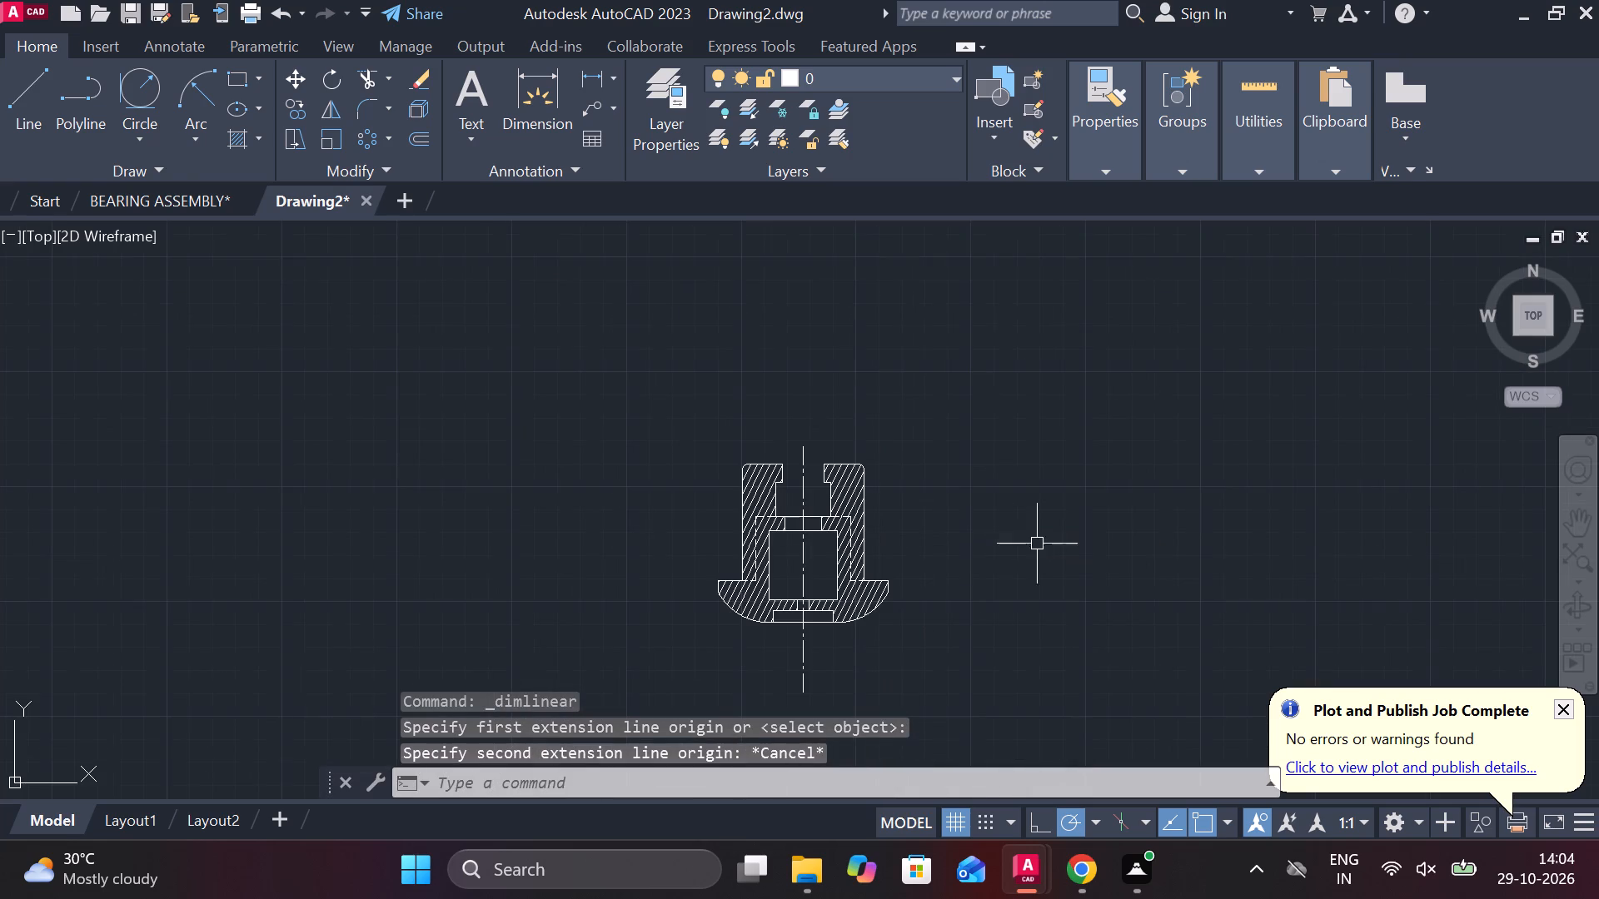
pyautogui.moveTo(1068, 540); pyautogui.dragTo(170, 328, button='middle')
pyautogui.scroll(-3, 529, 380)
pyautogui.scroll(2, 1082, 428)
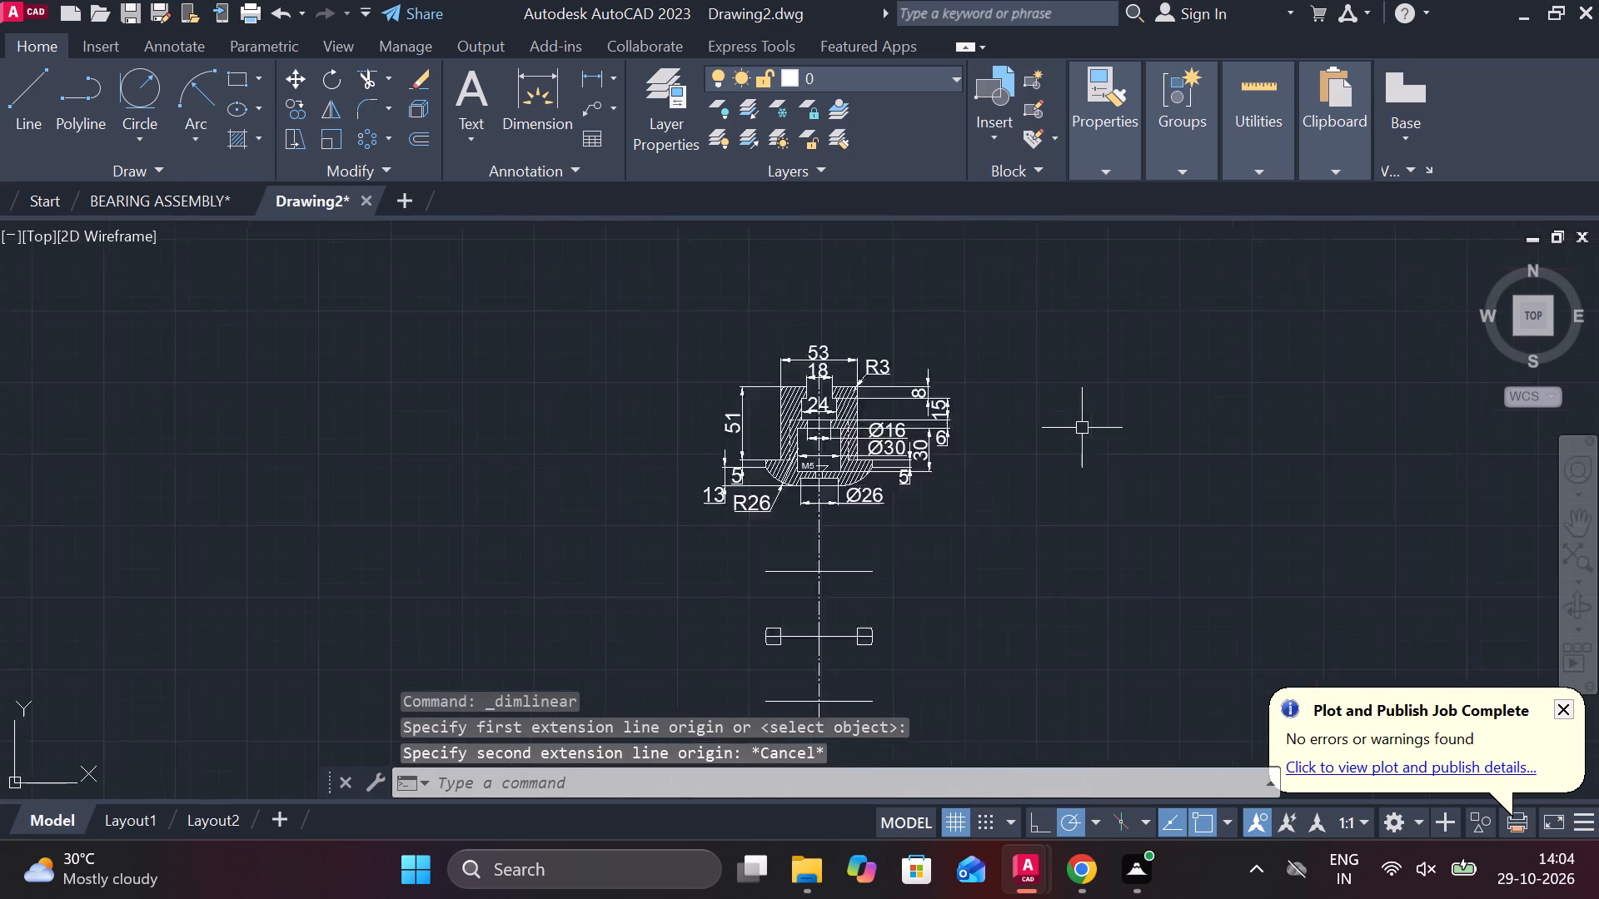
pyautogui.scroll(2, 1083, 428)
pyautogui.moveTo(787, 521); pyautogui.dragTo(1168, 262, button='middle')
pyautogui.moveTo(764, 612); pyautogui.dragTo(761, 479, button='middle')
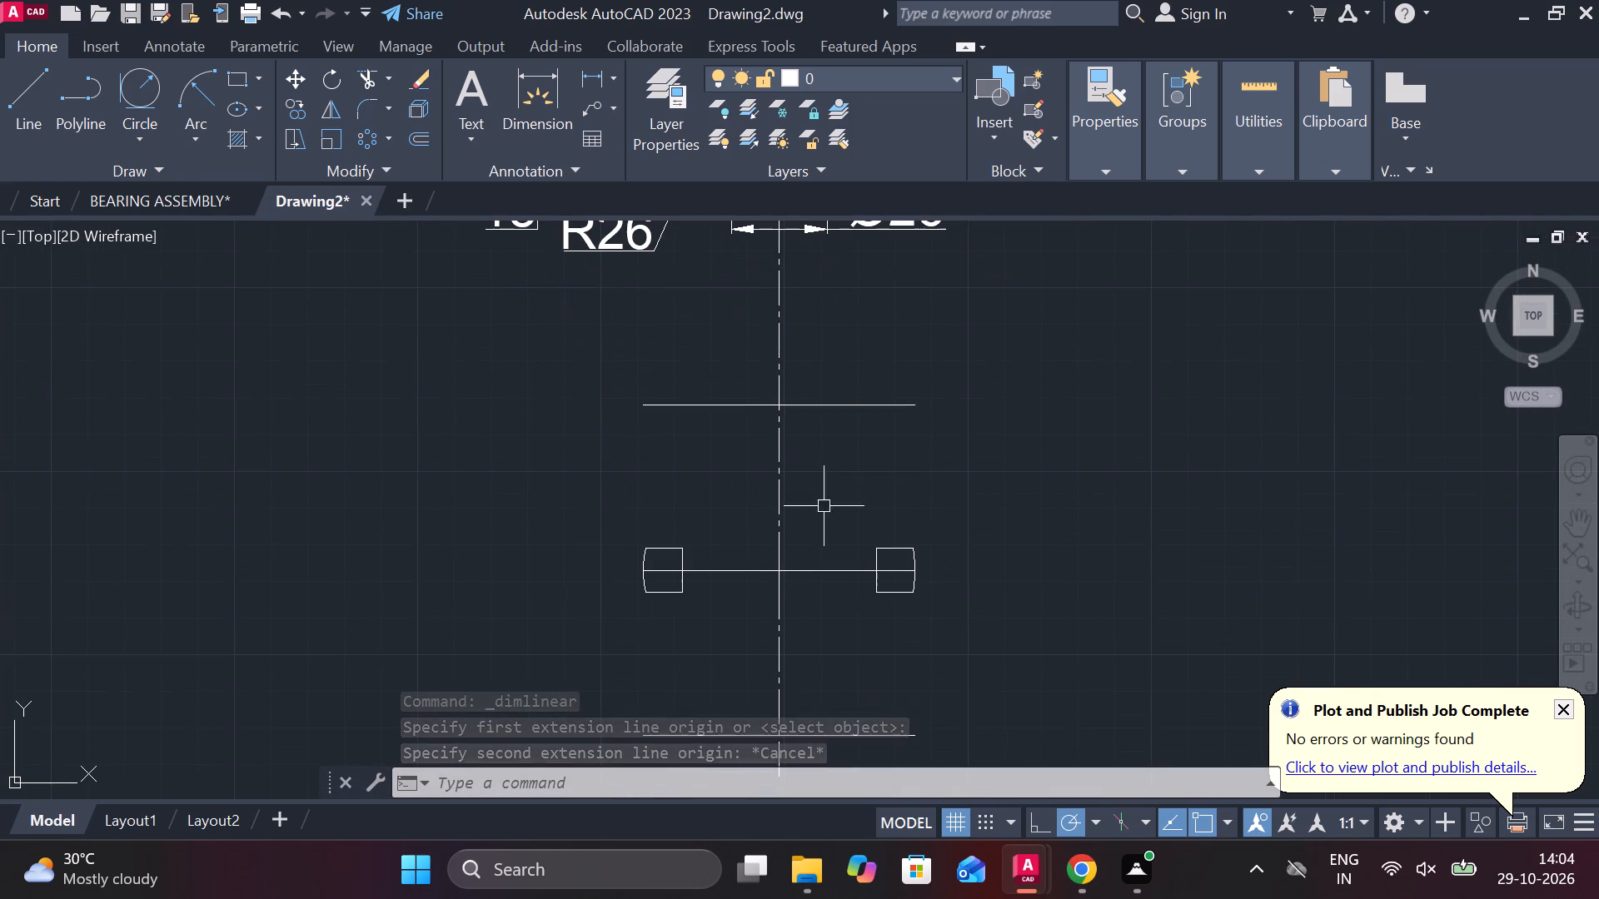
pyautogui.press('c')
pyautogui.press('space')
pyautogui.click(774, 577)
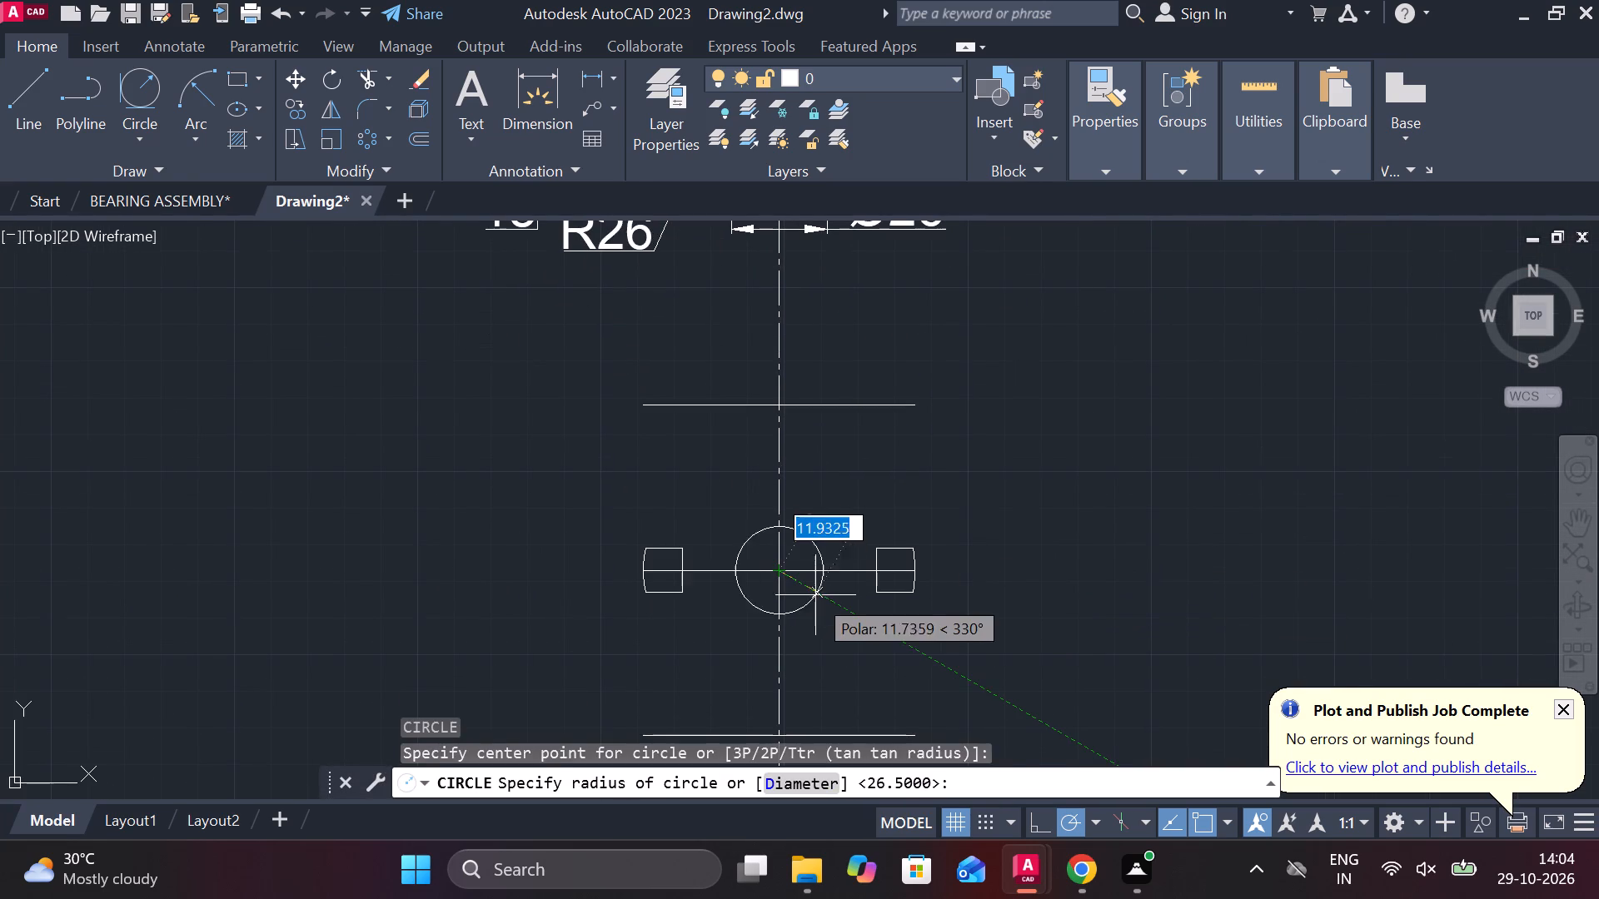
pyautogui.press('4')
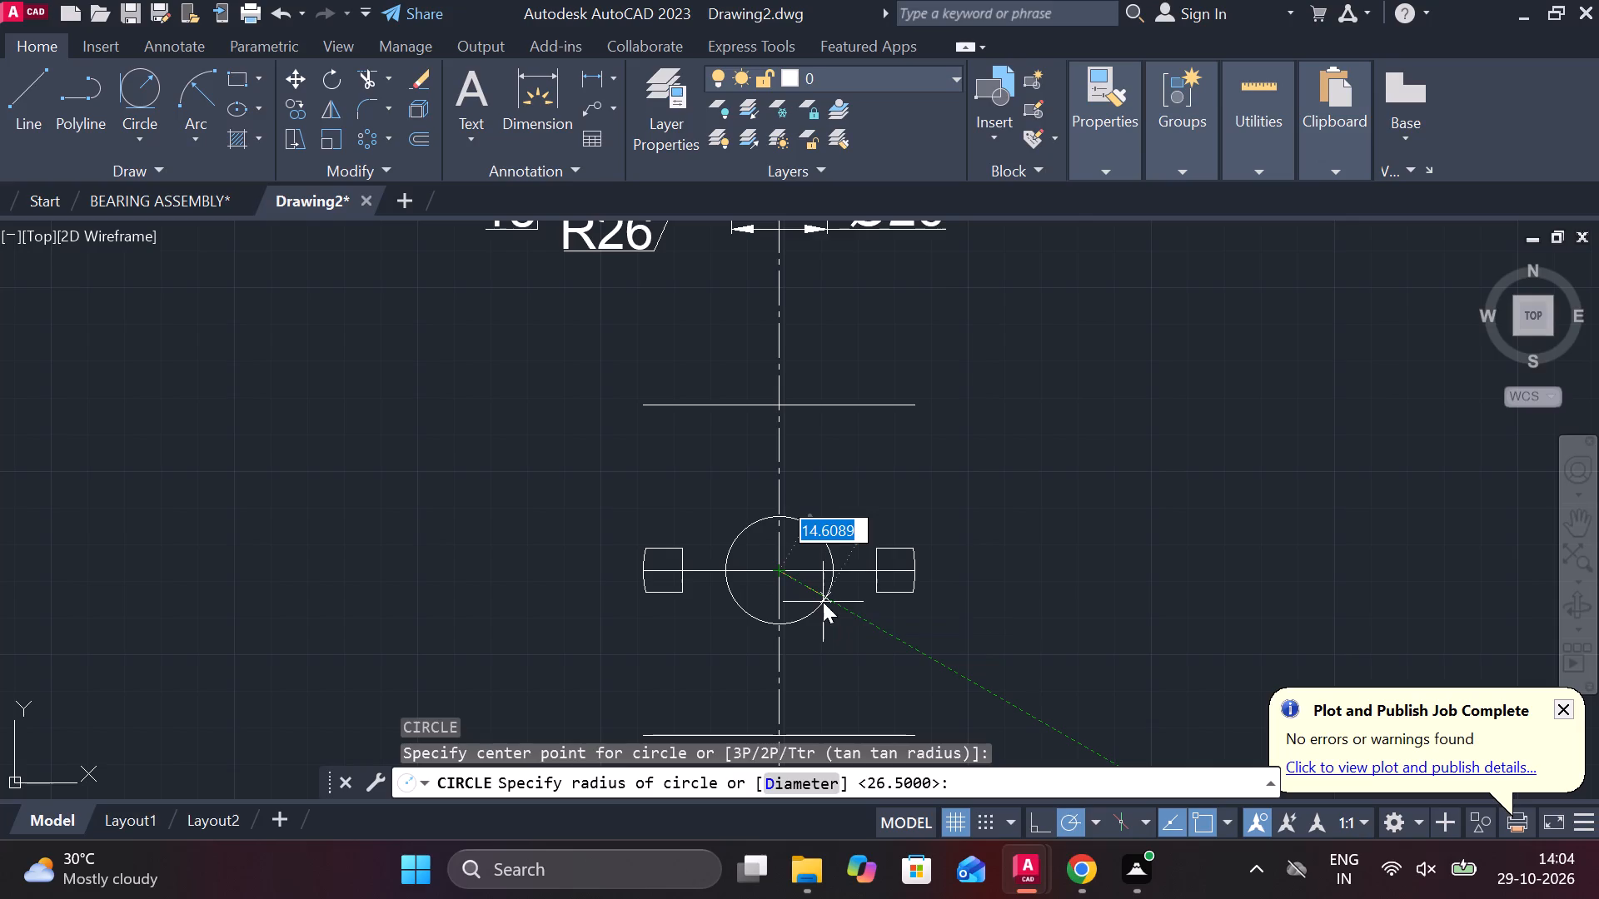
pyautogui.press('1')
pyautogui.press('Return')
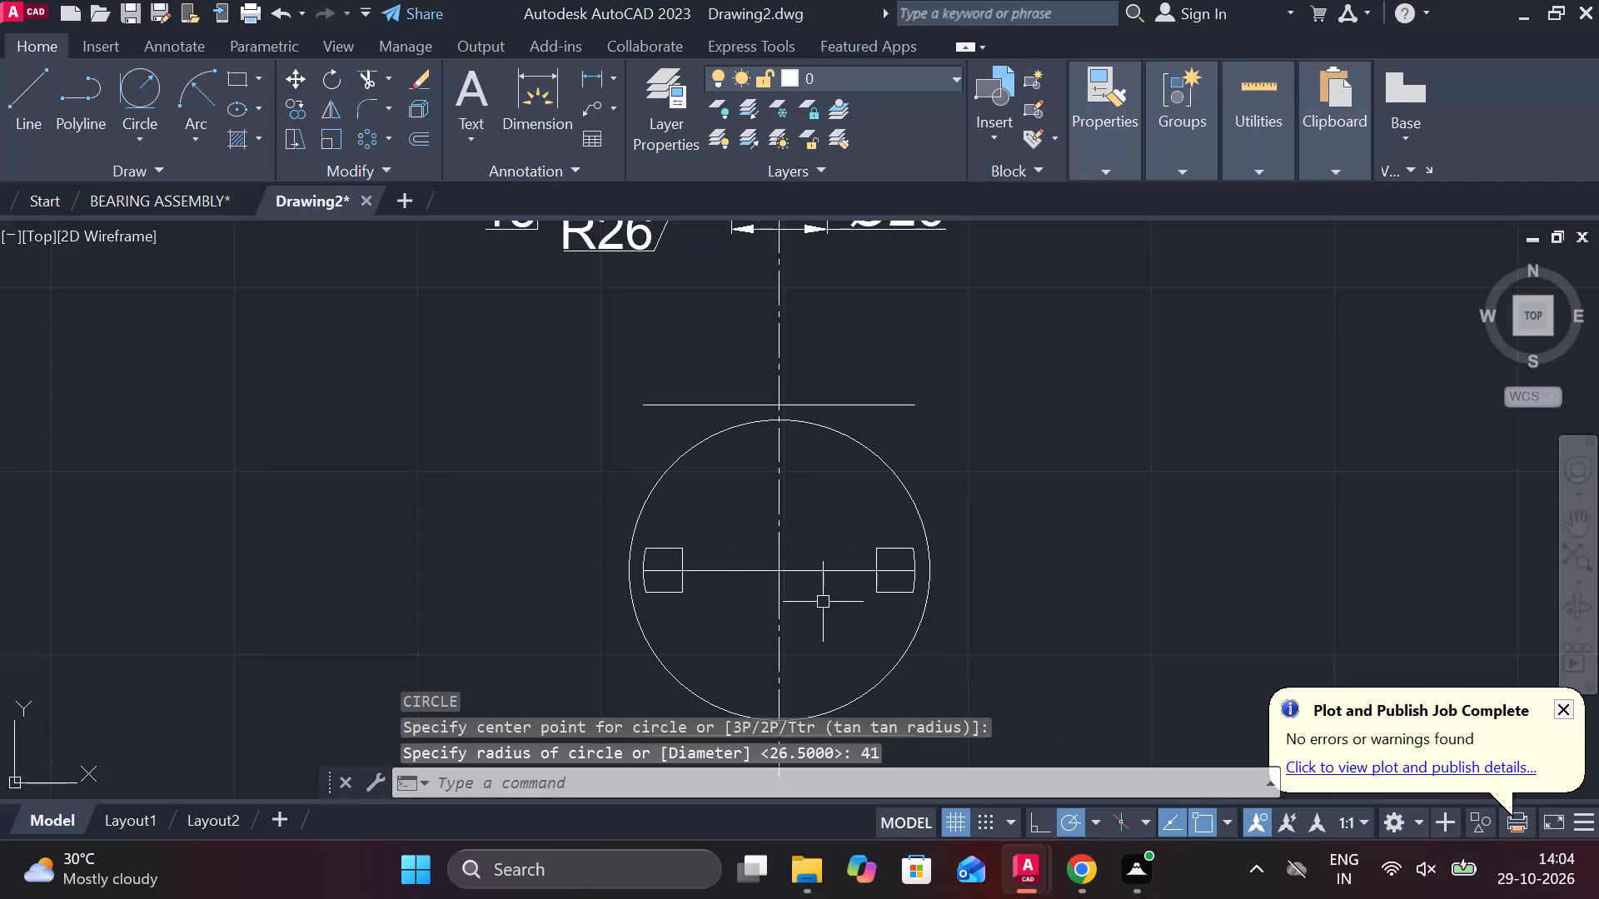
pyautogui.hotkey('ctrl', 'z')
# Draw a 41 diameter circle centred on the centreline crossing of the unfinished lower view.
pyautogui.write('C')
pyautogui.press('space')
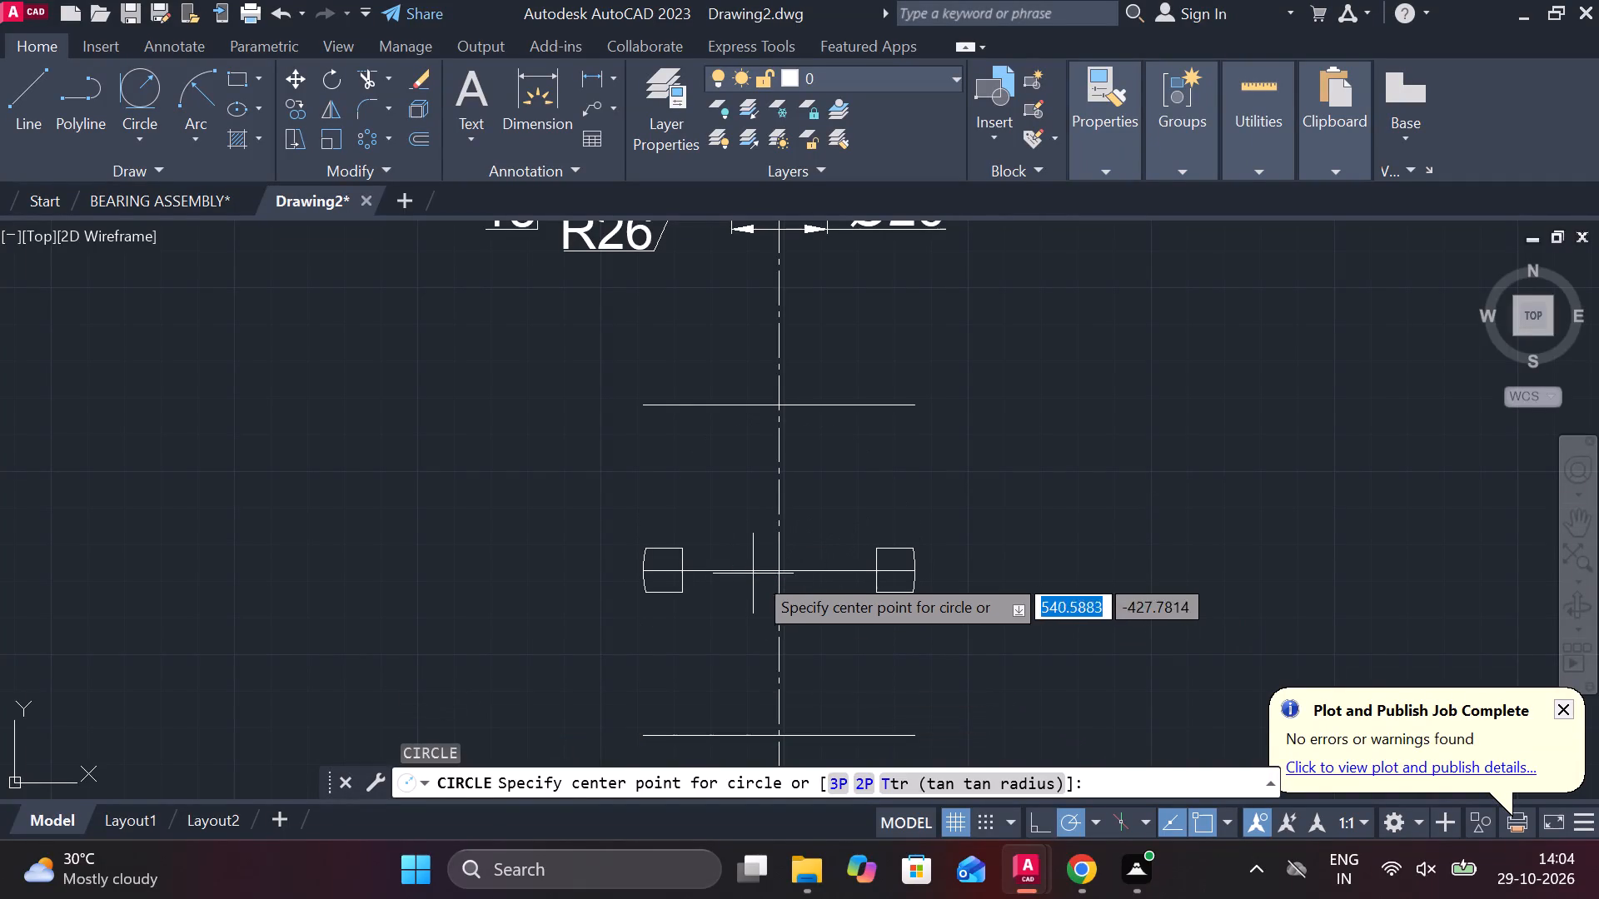
pyautogui.click(773, 570)
pyautogui.write('D')
pyautogui.press('space')
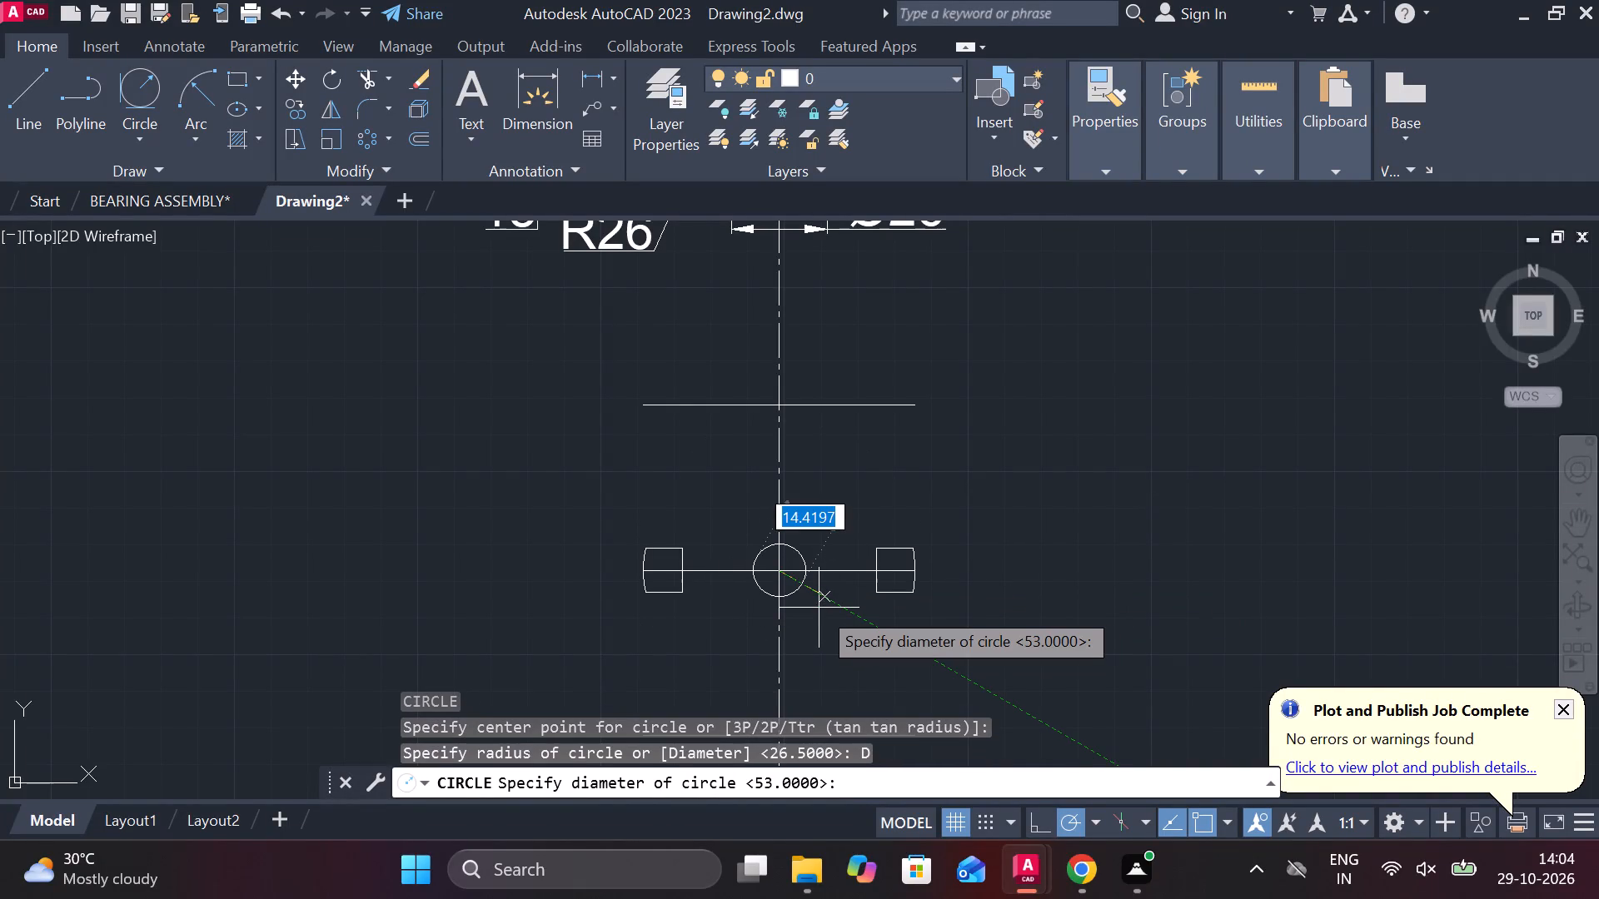
pyautogui.write('41')
pyautogui.press('Return')
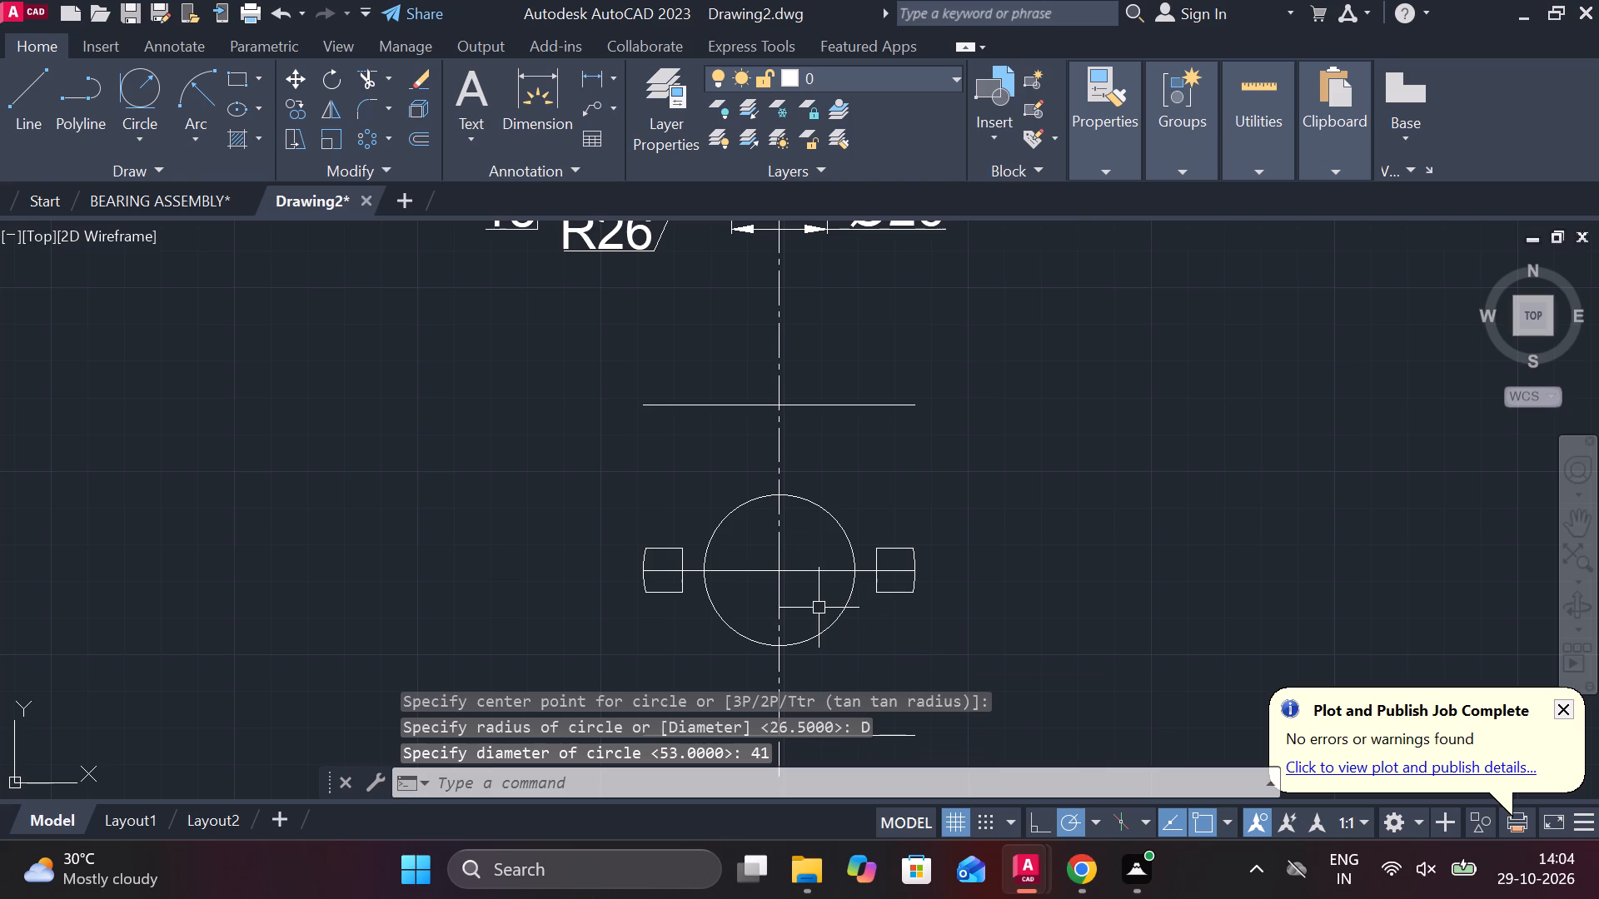
# Draw a line 6 units along the upper horizontal line from the centreline, continuing vertically down into the circle.
pyautogui.moveTo(792, 472); pyautogui.dragTo(783, 469, button='middle')
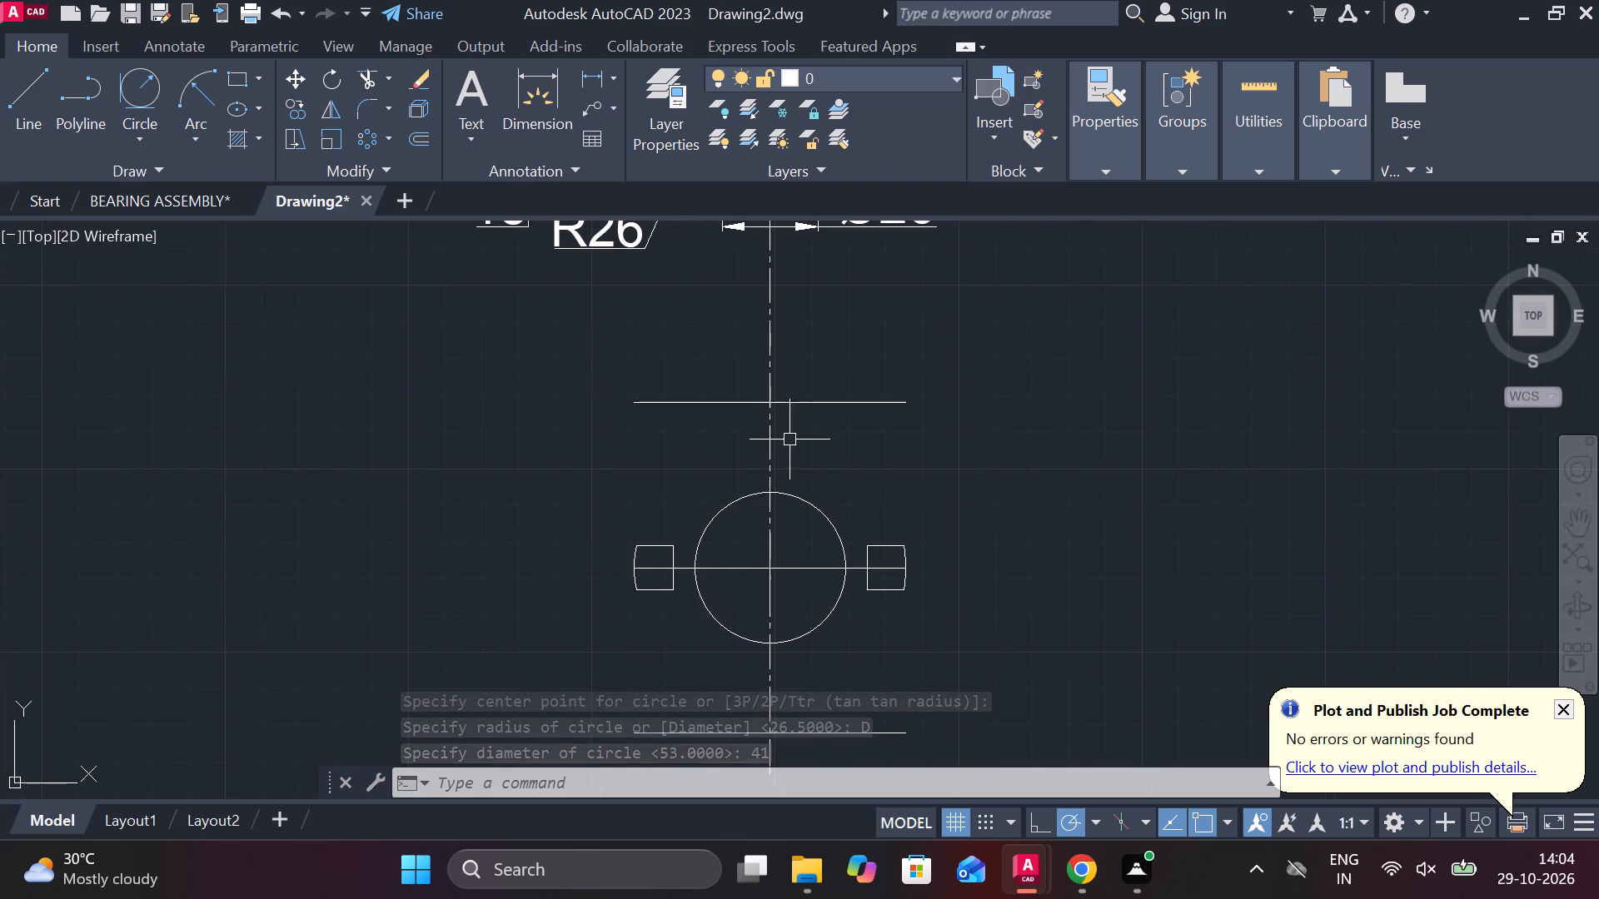
pyautogui.press('l')
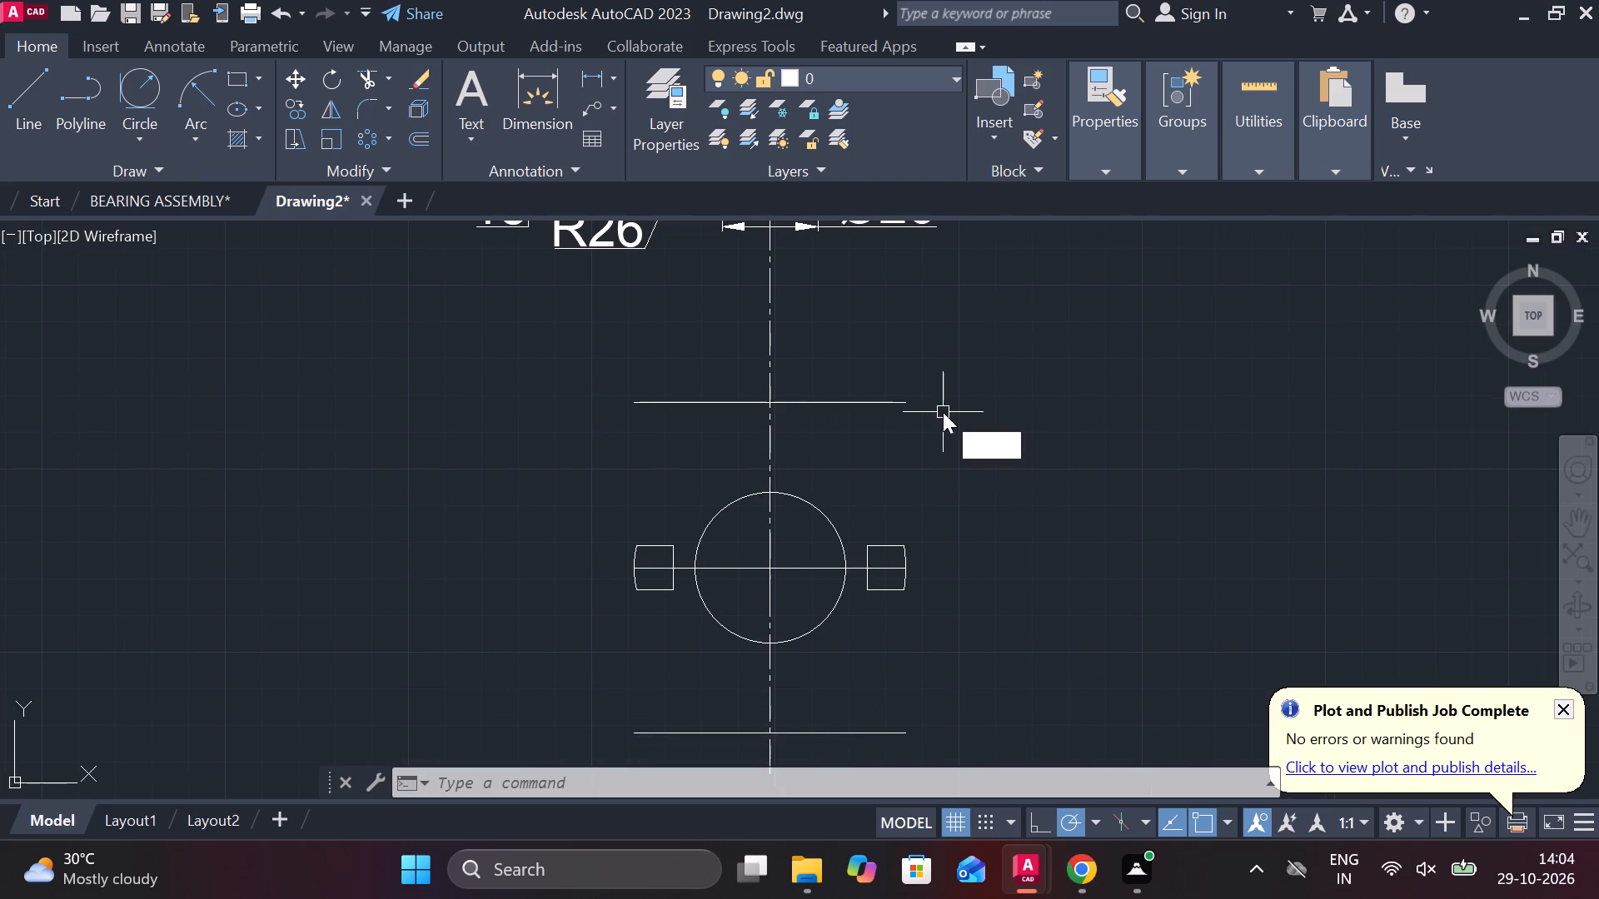
pyautogui.press('Return')
pyautogui.click(763, 401)
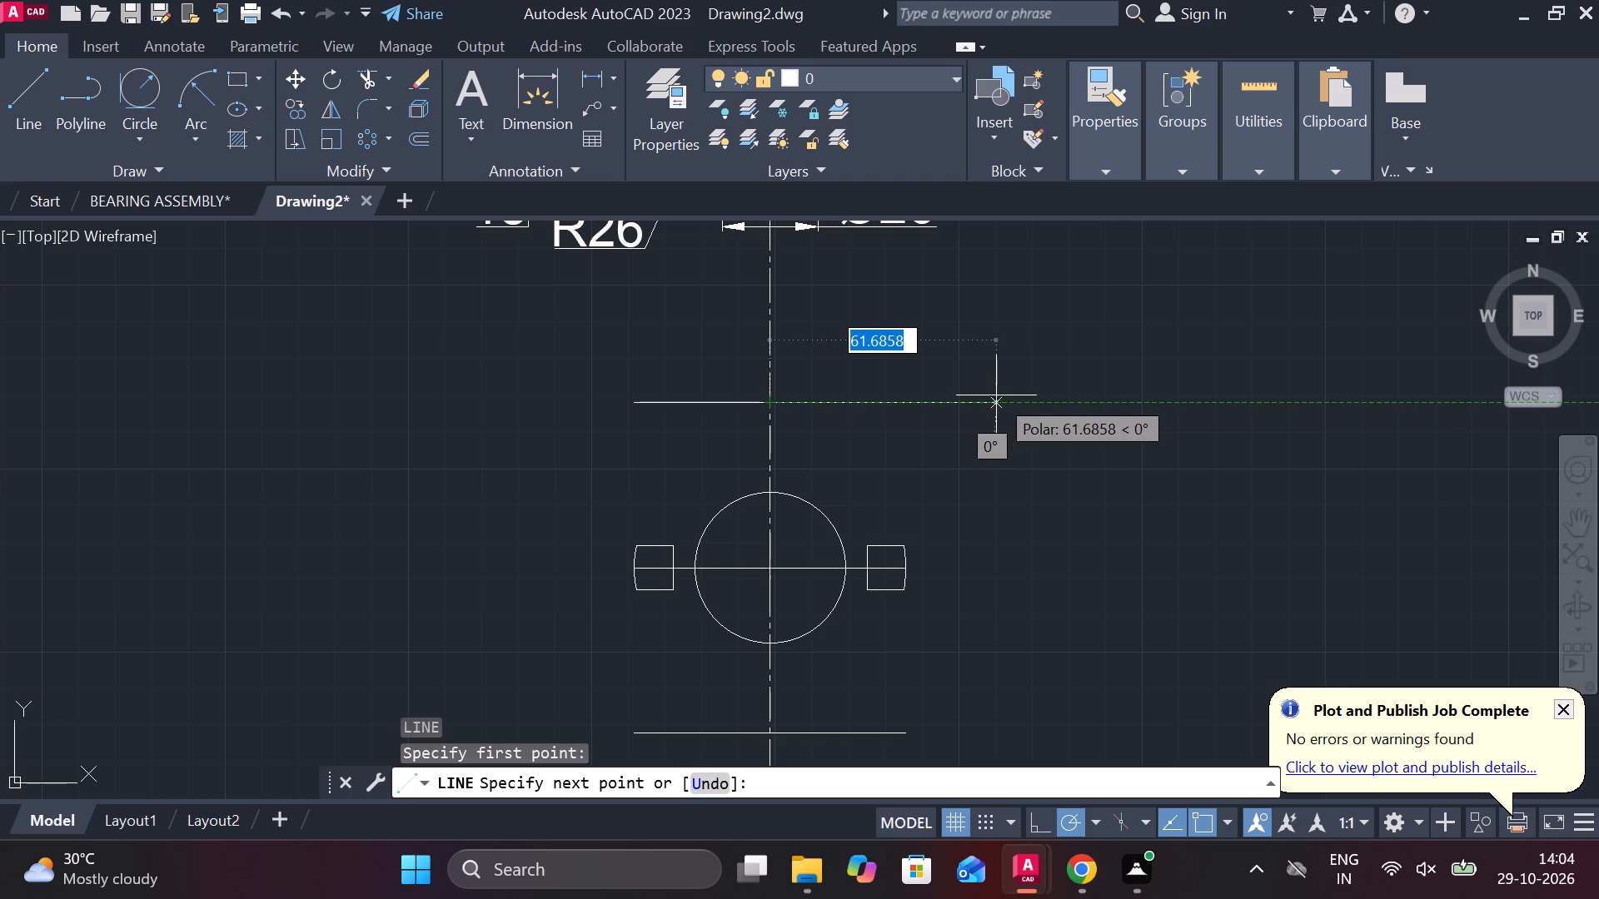
pyautogui.press('6')
pyautogui.press('Return')
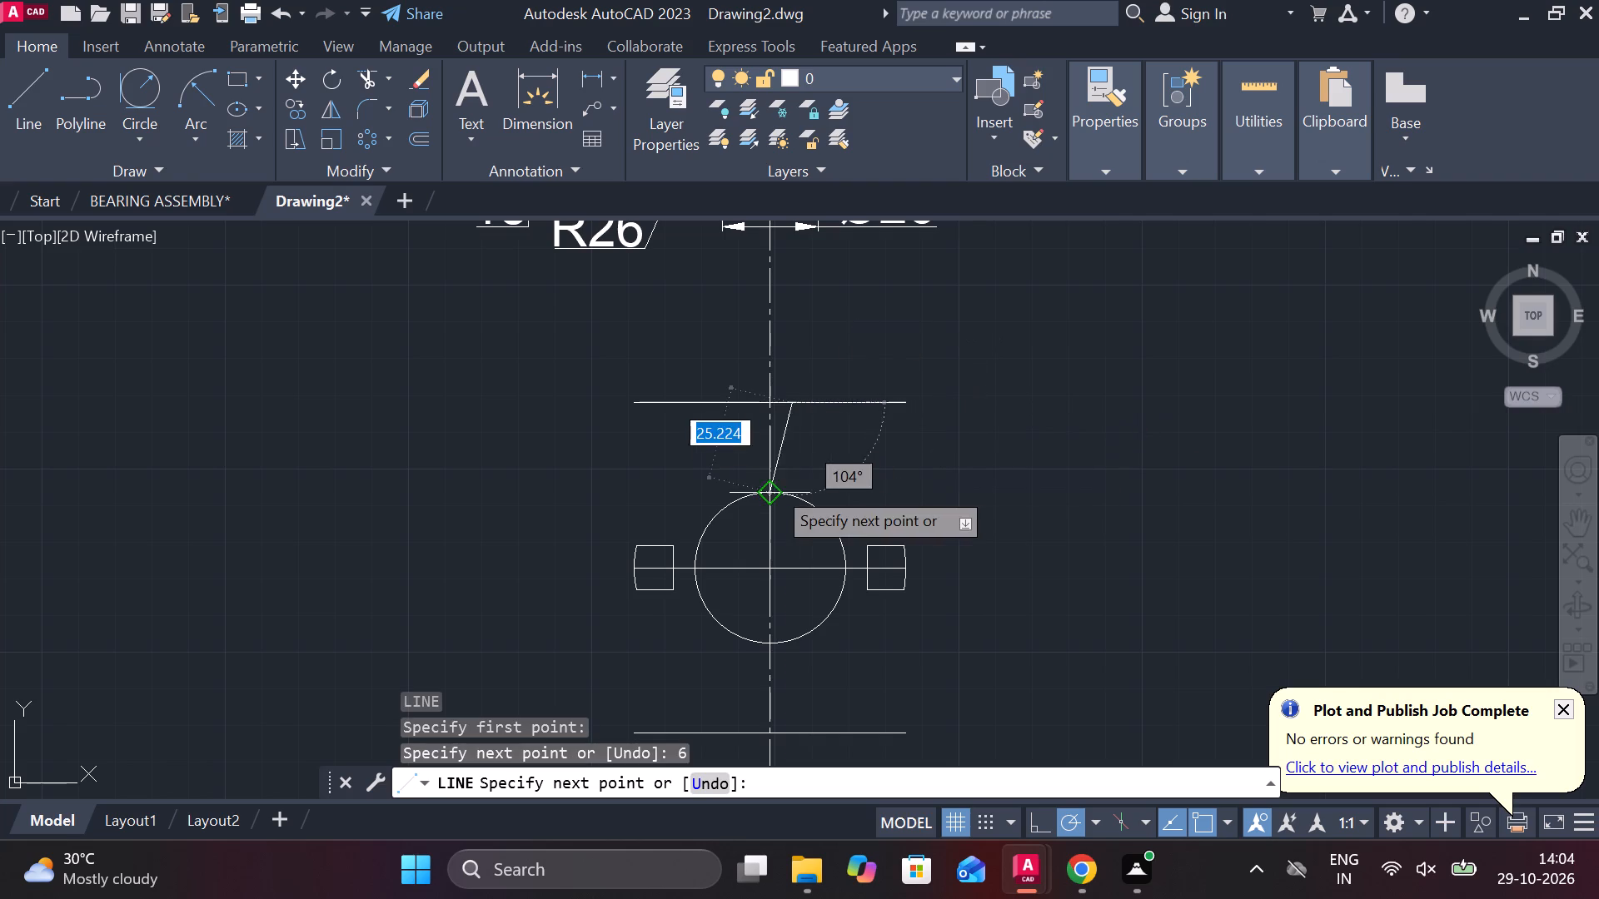
pyautogui.scroll(3, 789, 508)
pyautogui.click(786, 533)
pyautogui.press('Escape')
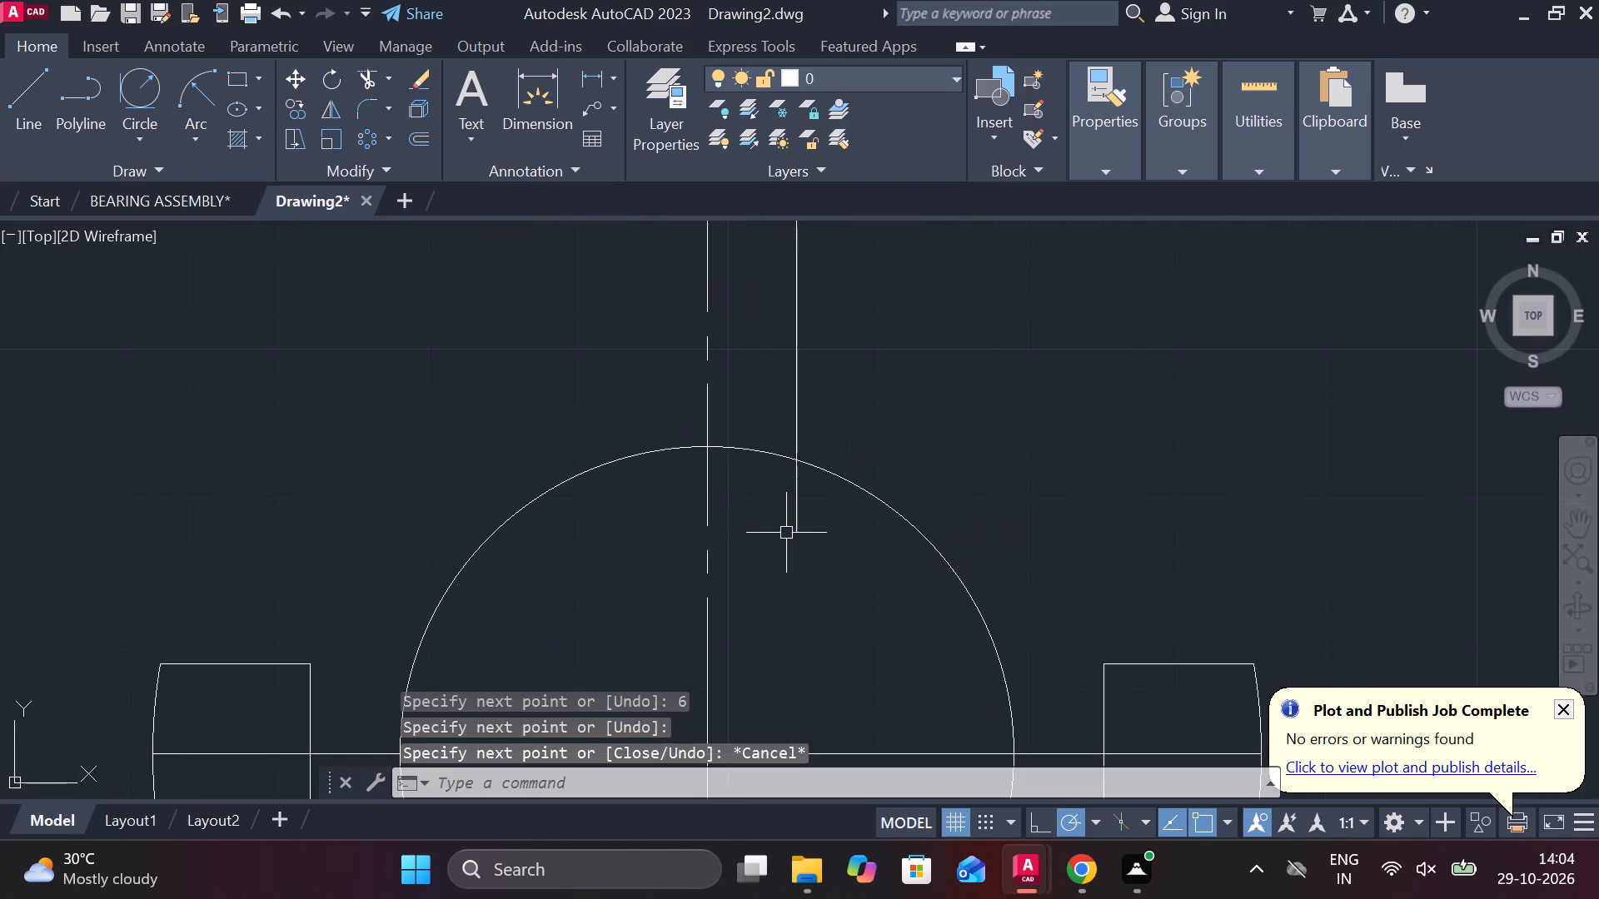
# Offset the new vertical line 12 units across to the other side of the centreline.
pyautogui.click(793, 390)
pyautogui.press('o')
pyautogui.press('Return')
pyautogui.press('Return')
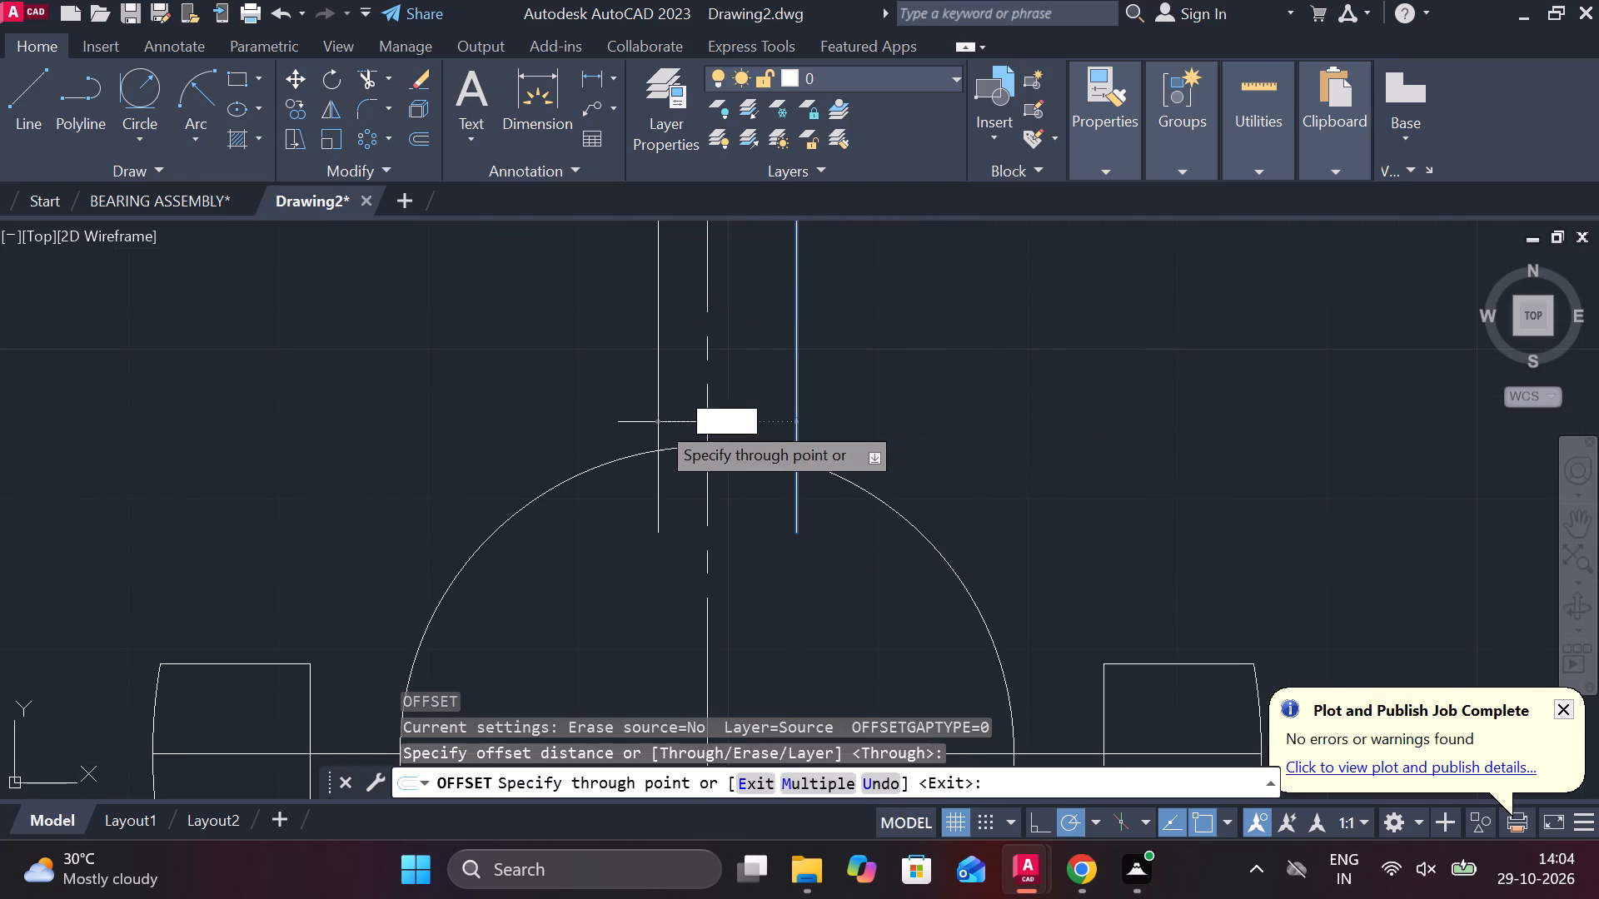
pyautogui.write('12')
pyautogui.press('space')
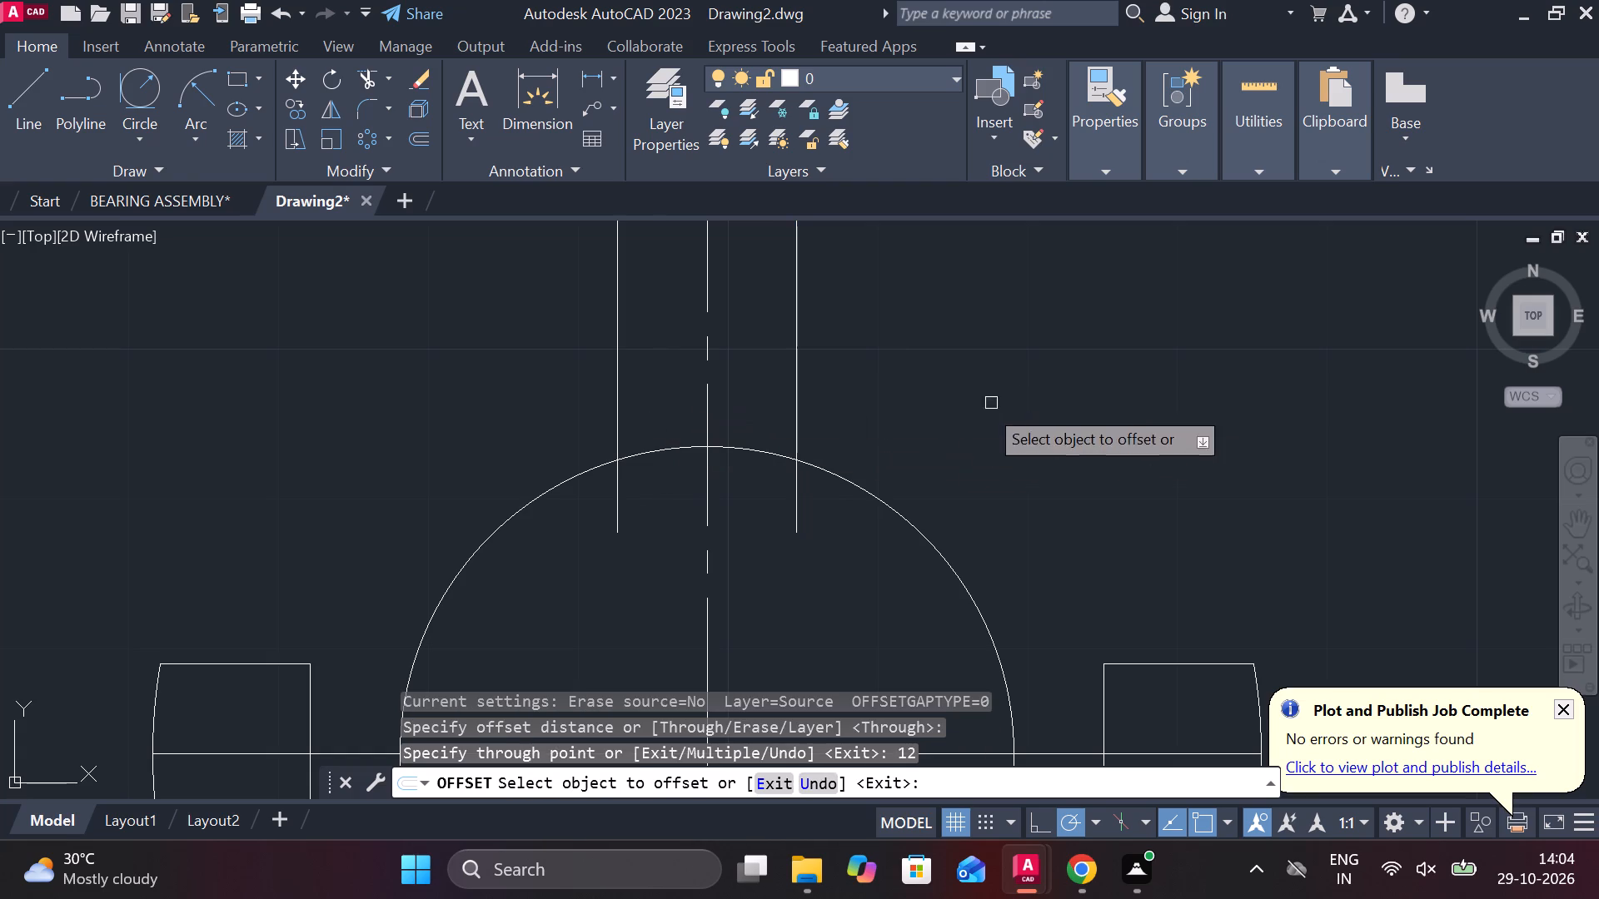
# Offset both outer vertical lines 3 units inward towards the centreline.
pyautogui.click(799, 372)
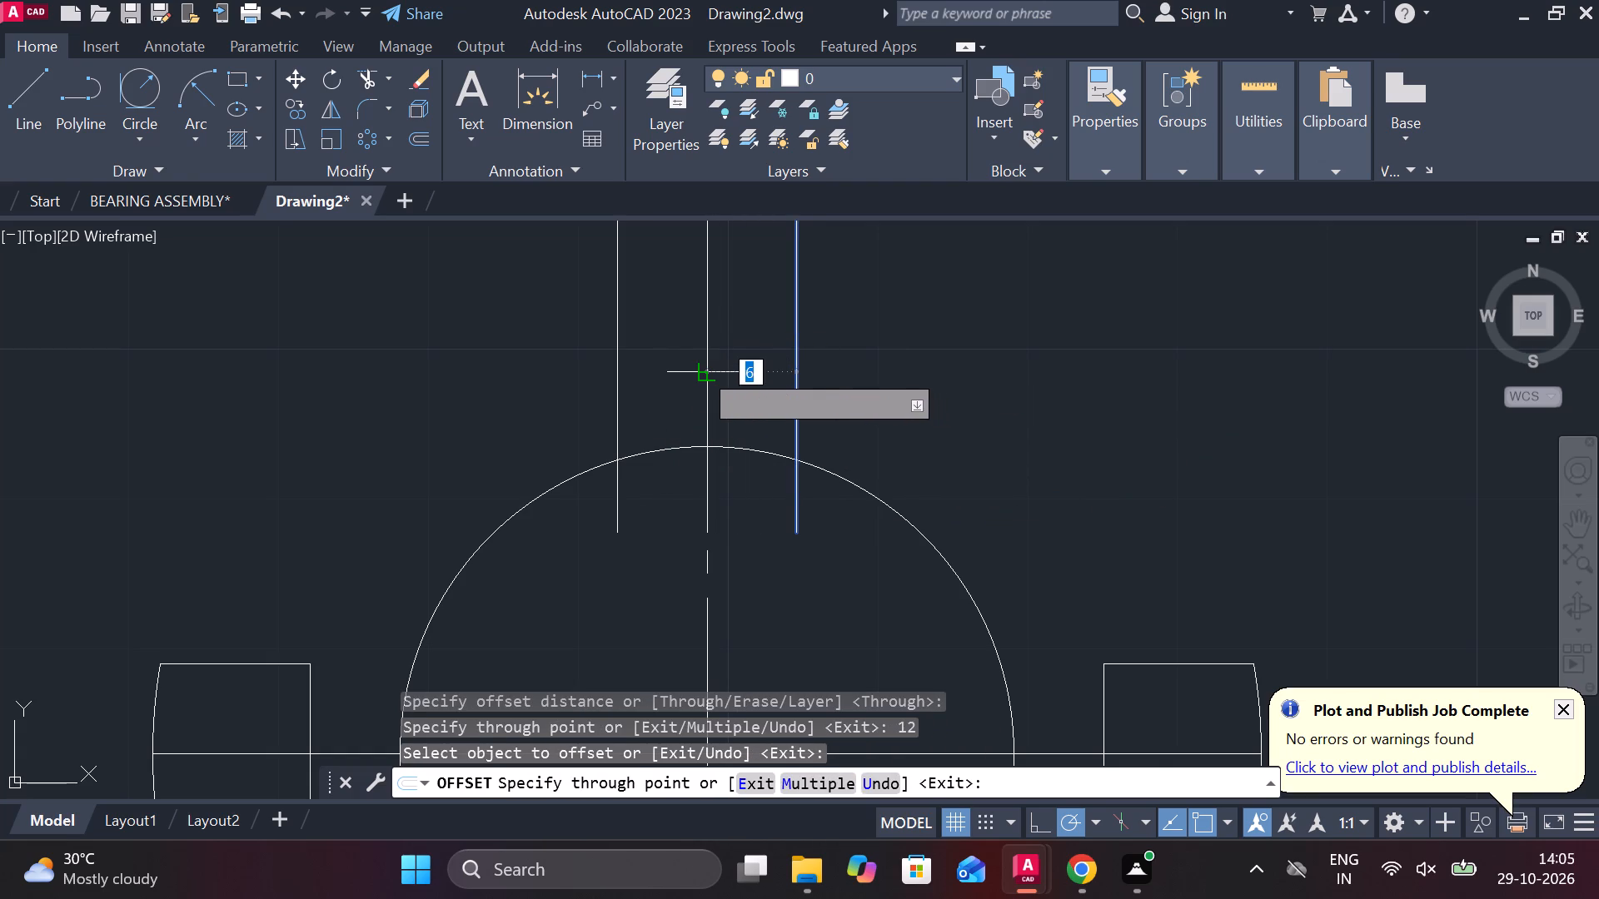
pyautogui.write('3')
pyautogui.press('space')
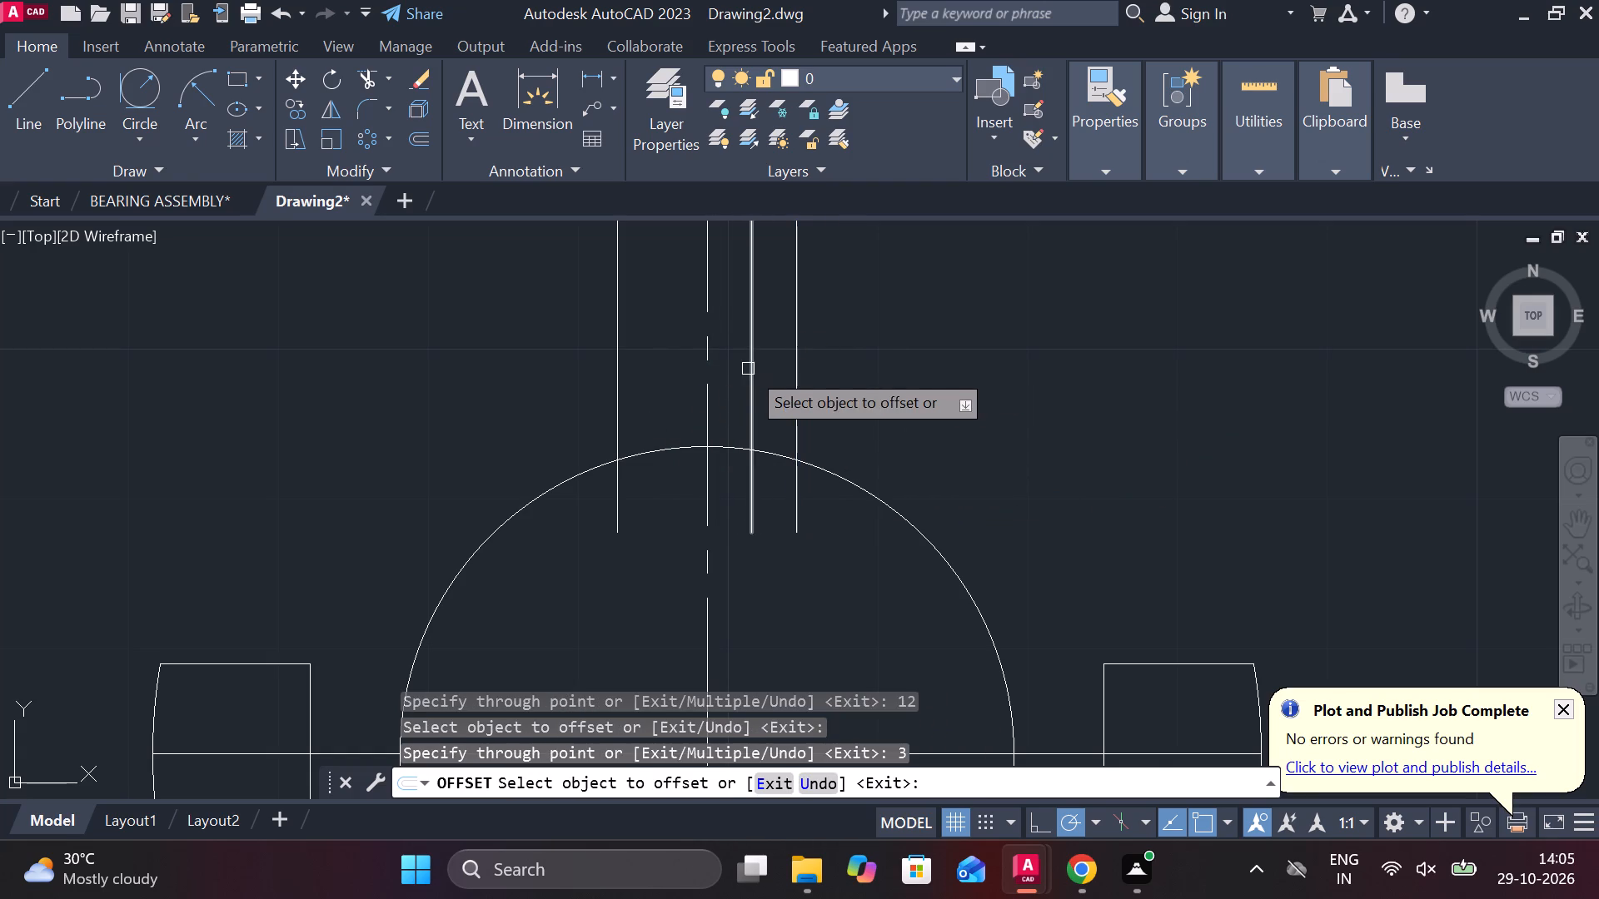
pyautogui.click(623, 335)
pyautogui.write('3')
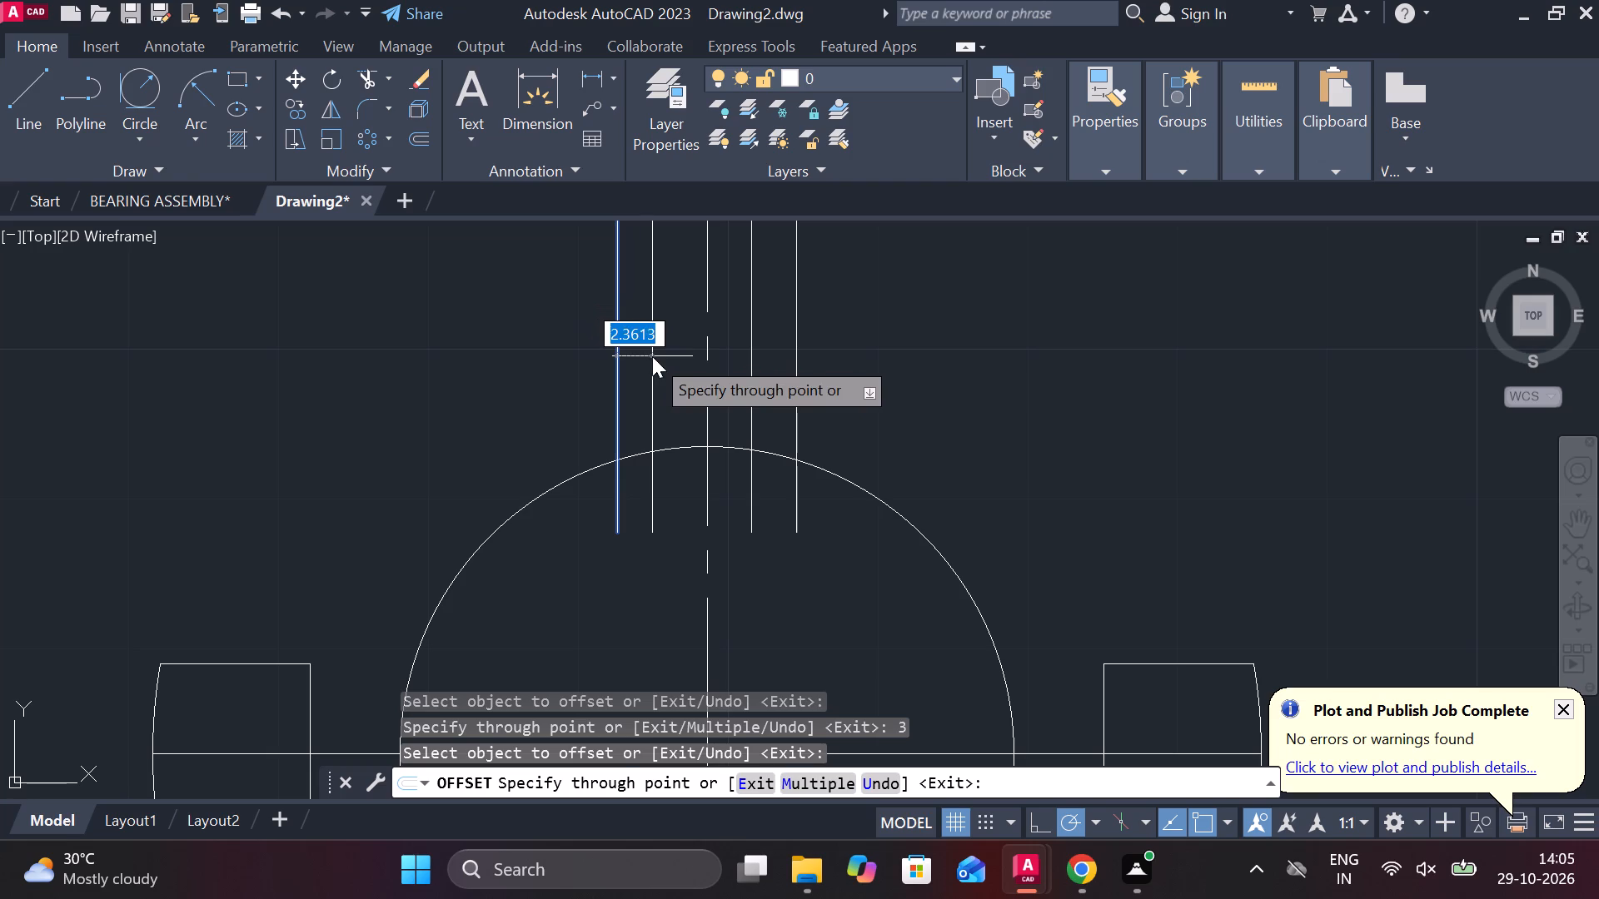
pyautogui.press('space')
pyautogui.press('Escape')
# Trim the lower ends of the four vertical lines where they run inside the circle.
pyautogui.write('TR')
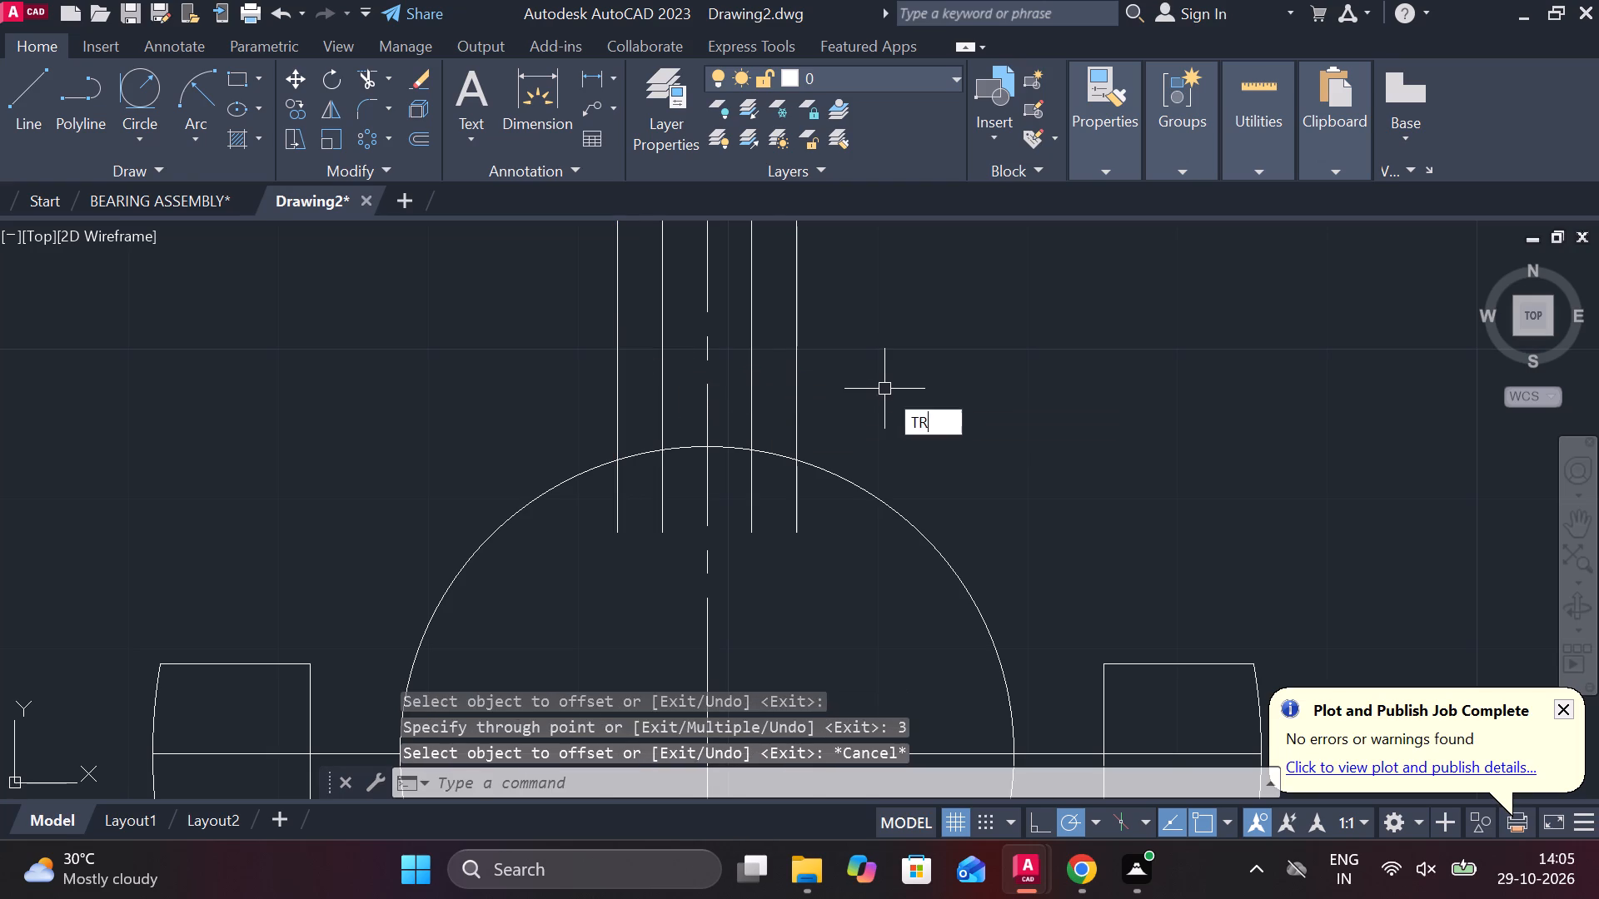
pyautogui.press('space')
pyautogui.moveTo(829, 504); pyautogui.dragTo(775, 507)
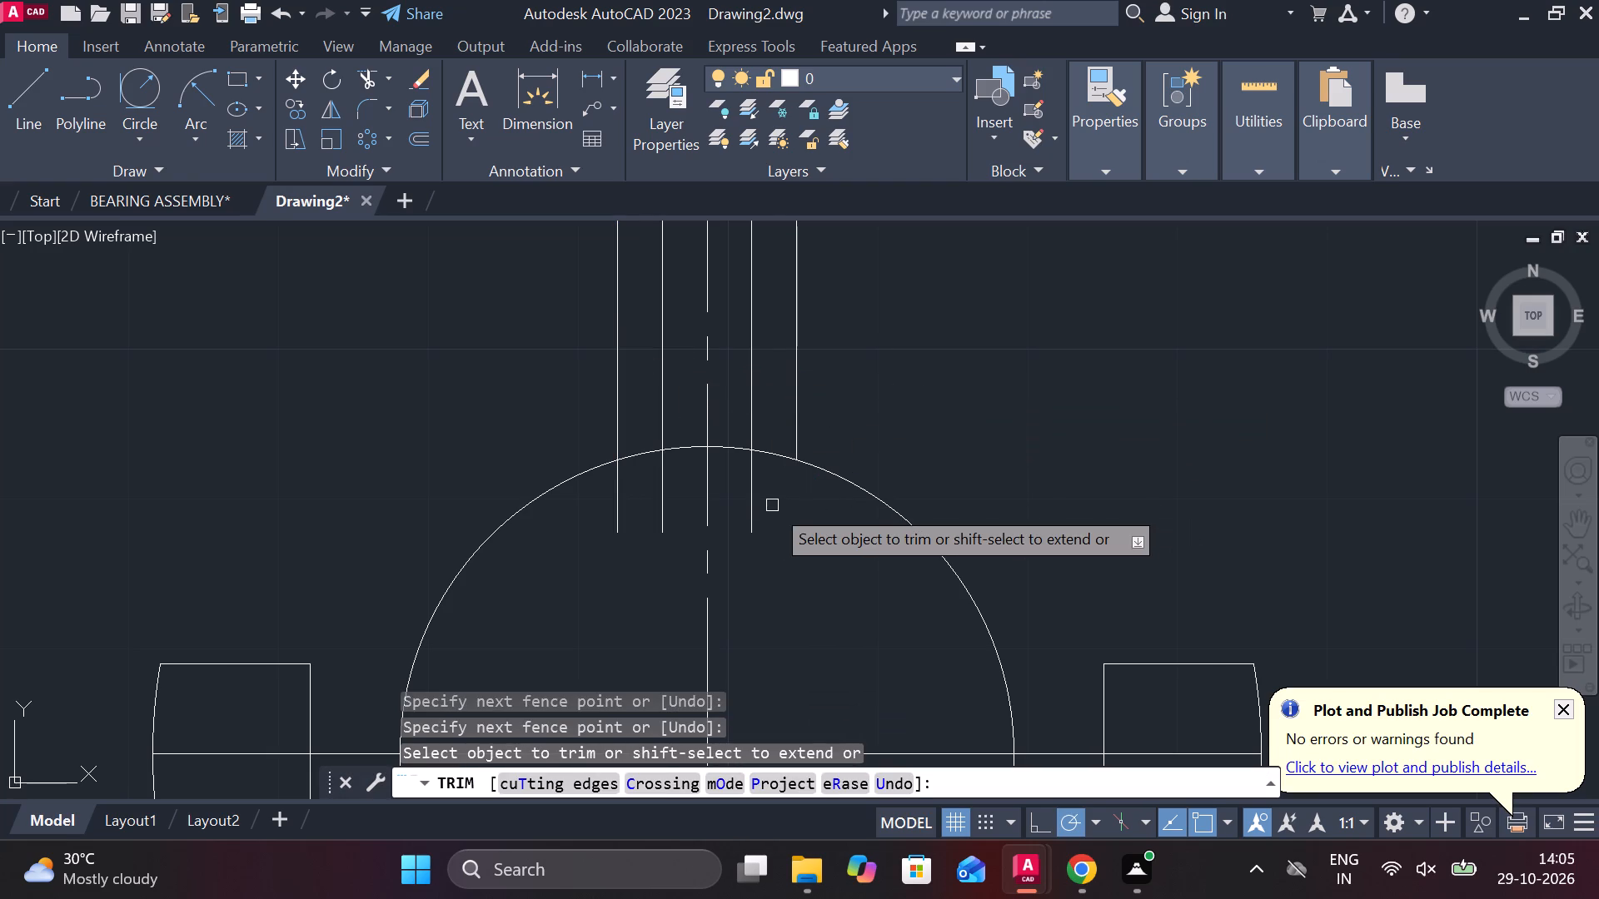
pyautogui.click(755, 499)
pyautogui.click(660, 501)
pyautogui.click(621, 508)
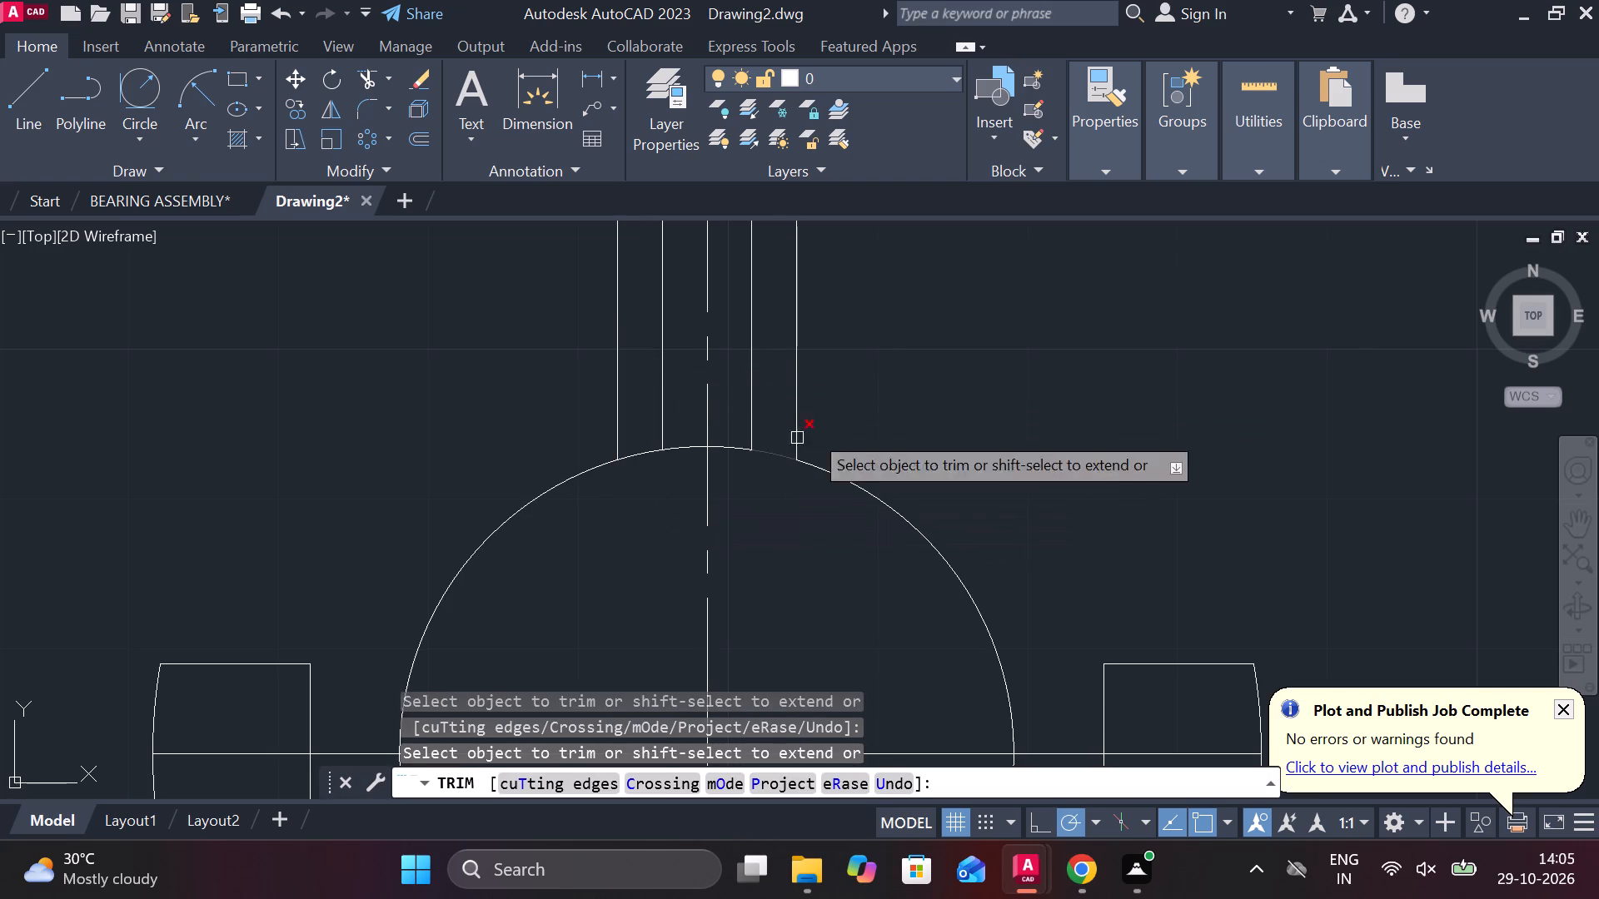
# Trim the upper horizontal line back to the two outer vertical lines.
pyautogui.scroll(-1, 912, 340)
pyautogui.moveTo(921, 340); pyautogui.dragTo(902, 549, button='middle')
pyautogui.click(879, 381)
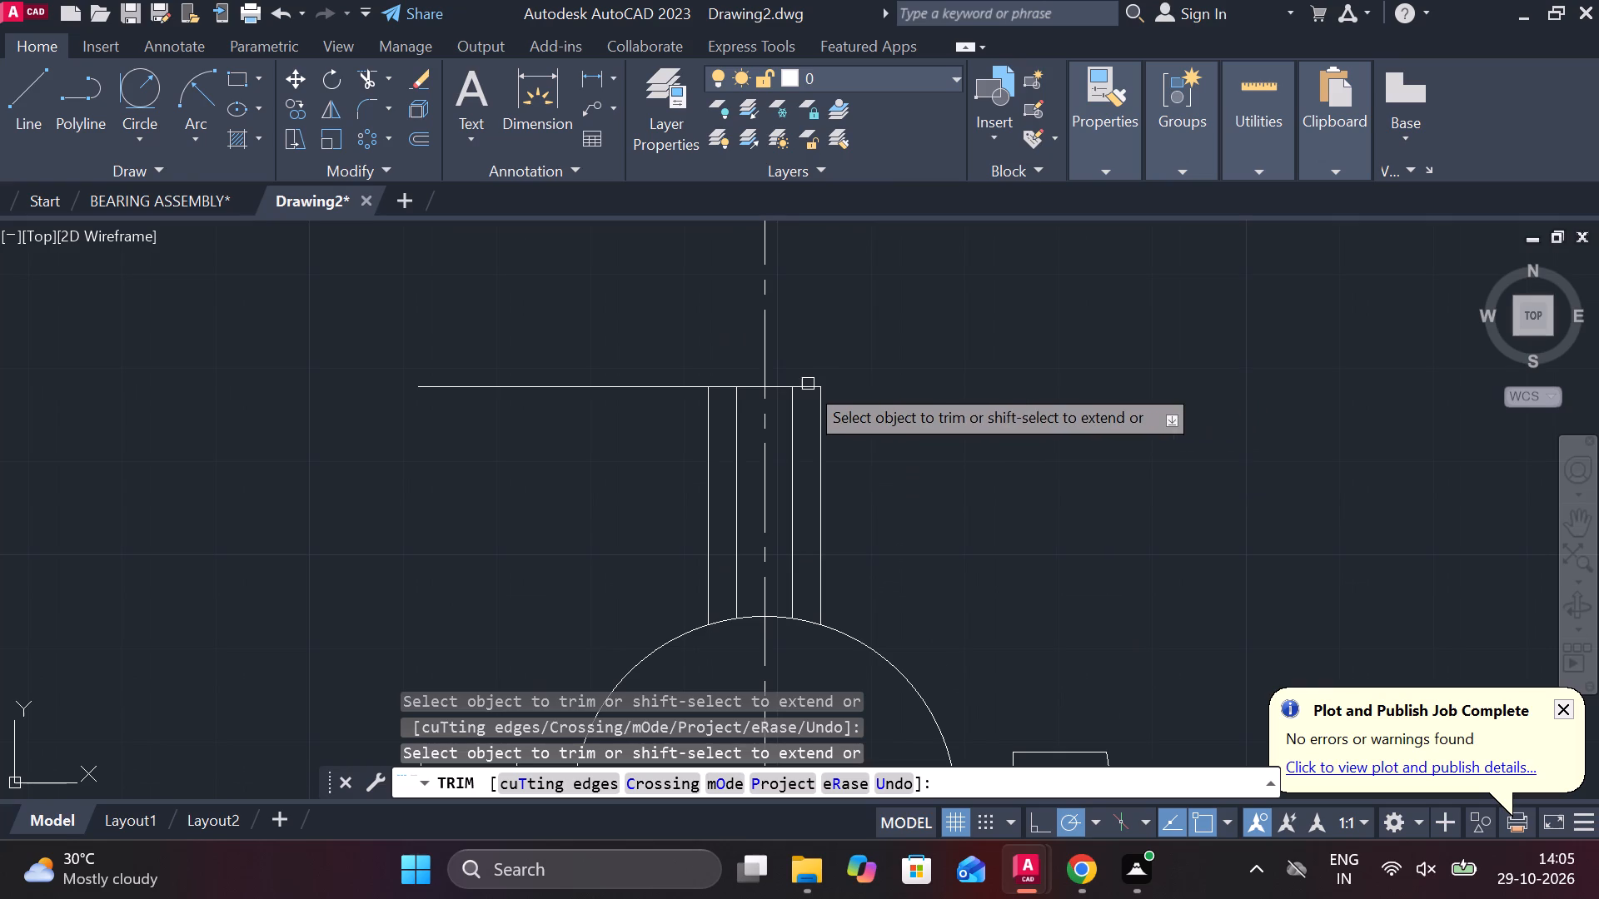
pyautogui.click(638, 386)
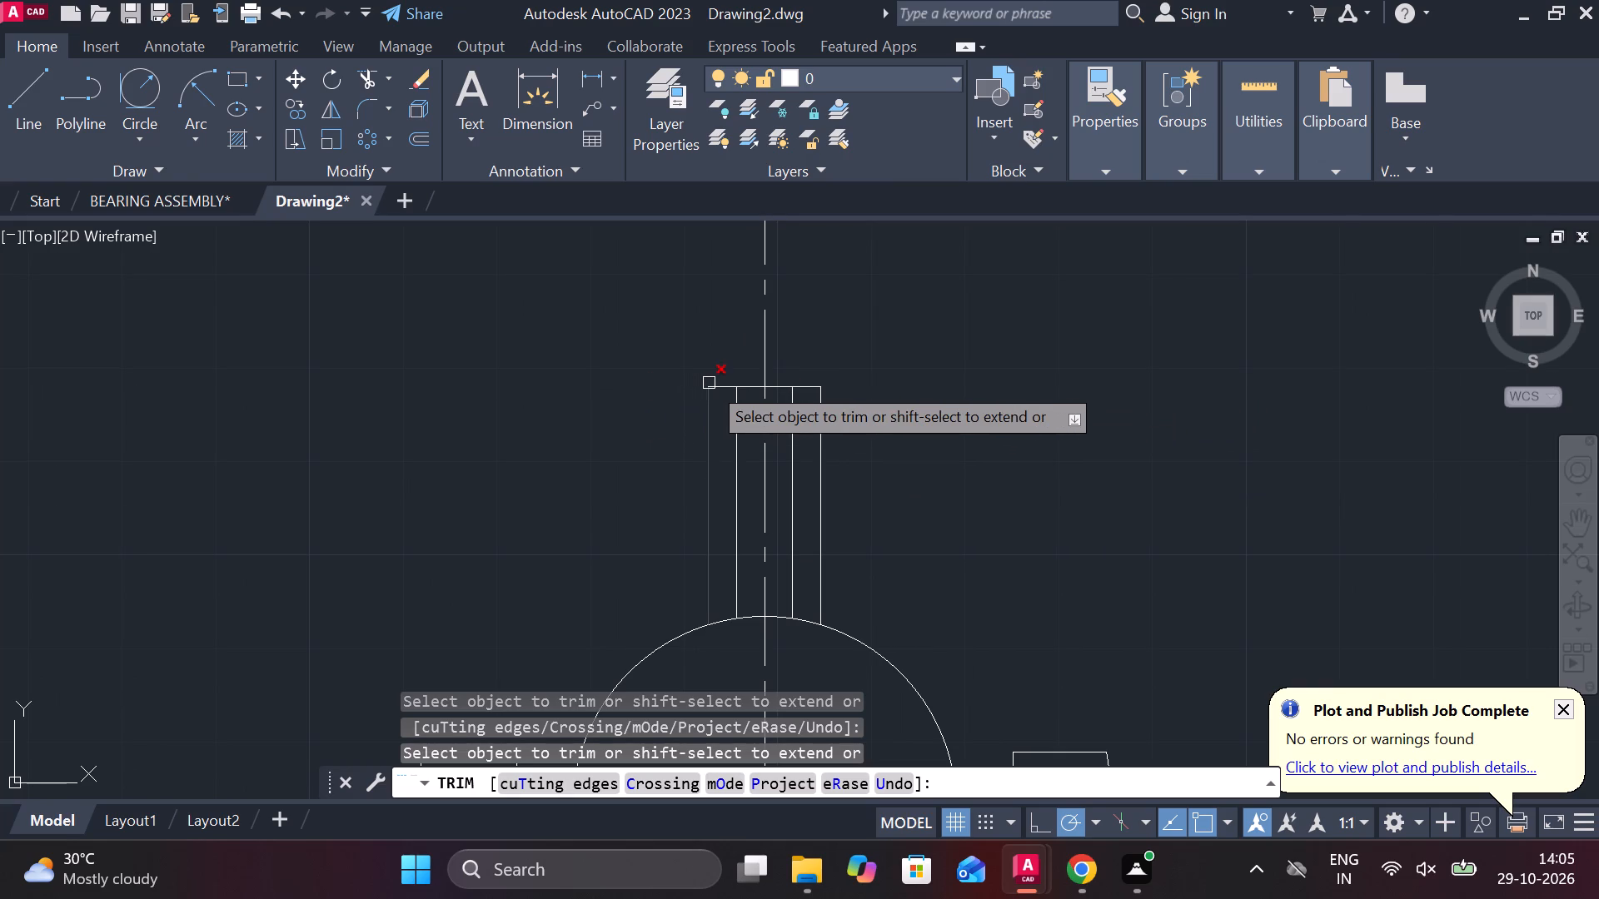
pyautogui.click(720, 383)
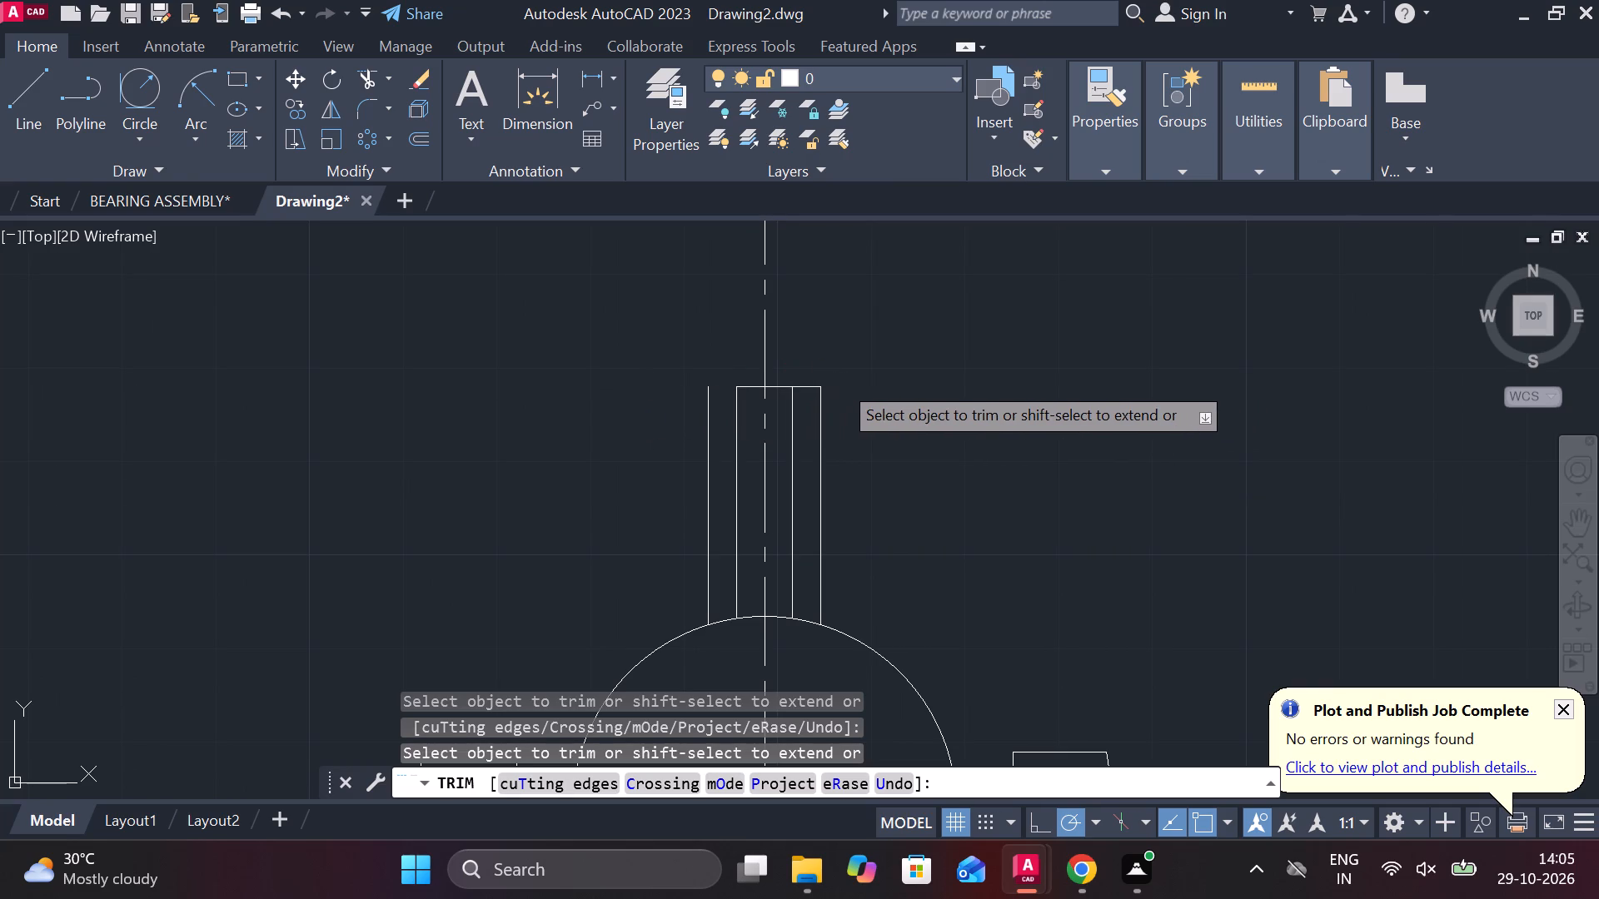
pyautogui.hotkey('ctrl', 'z')
pyautogui.hotkey('ctrl', 'a')
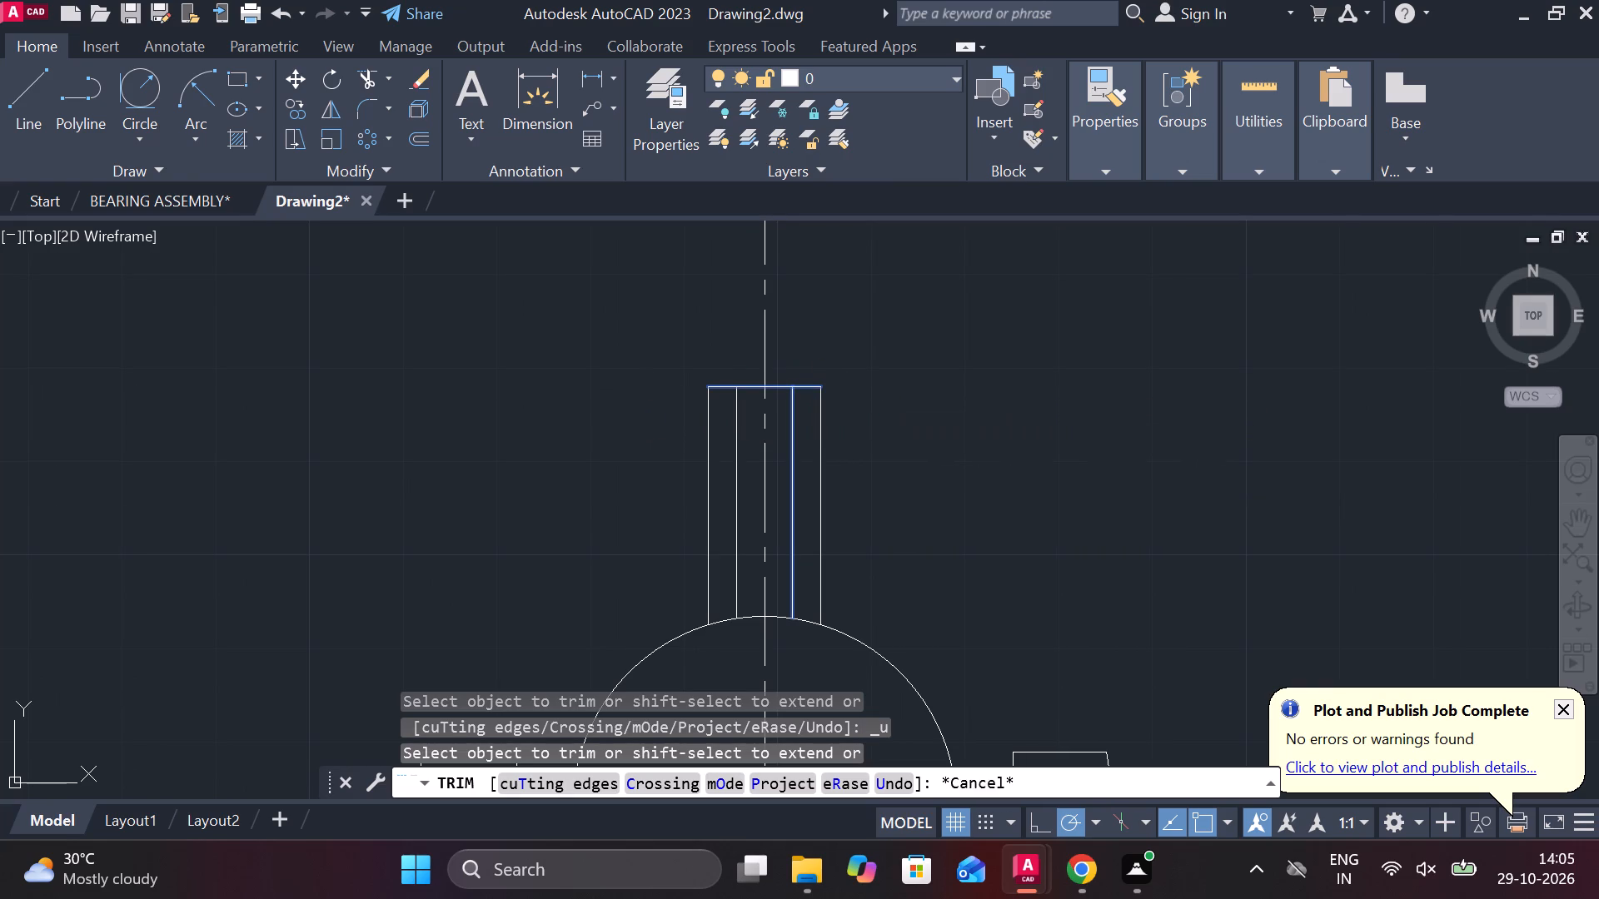
pyautogui.press('Escape')
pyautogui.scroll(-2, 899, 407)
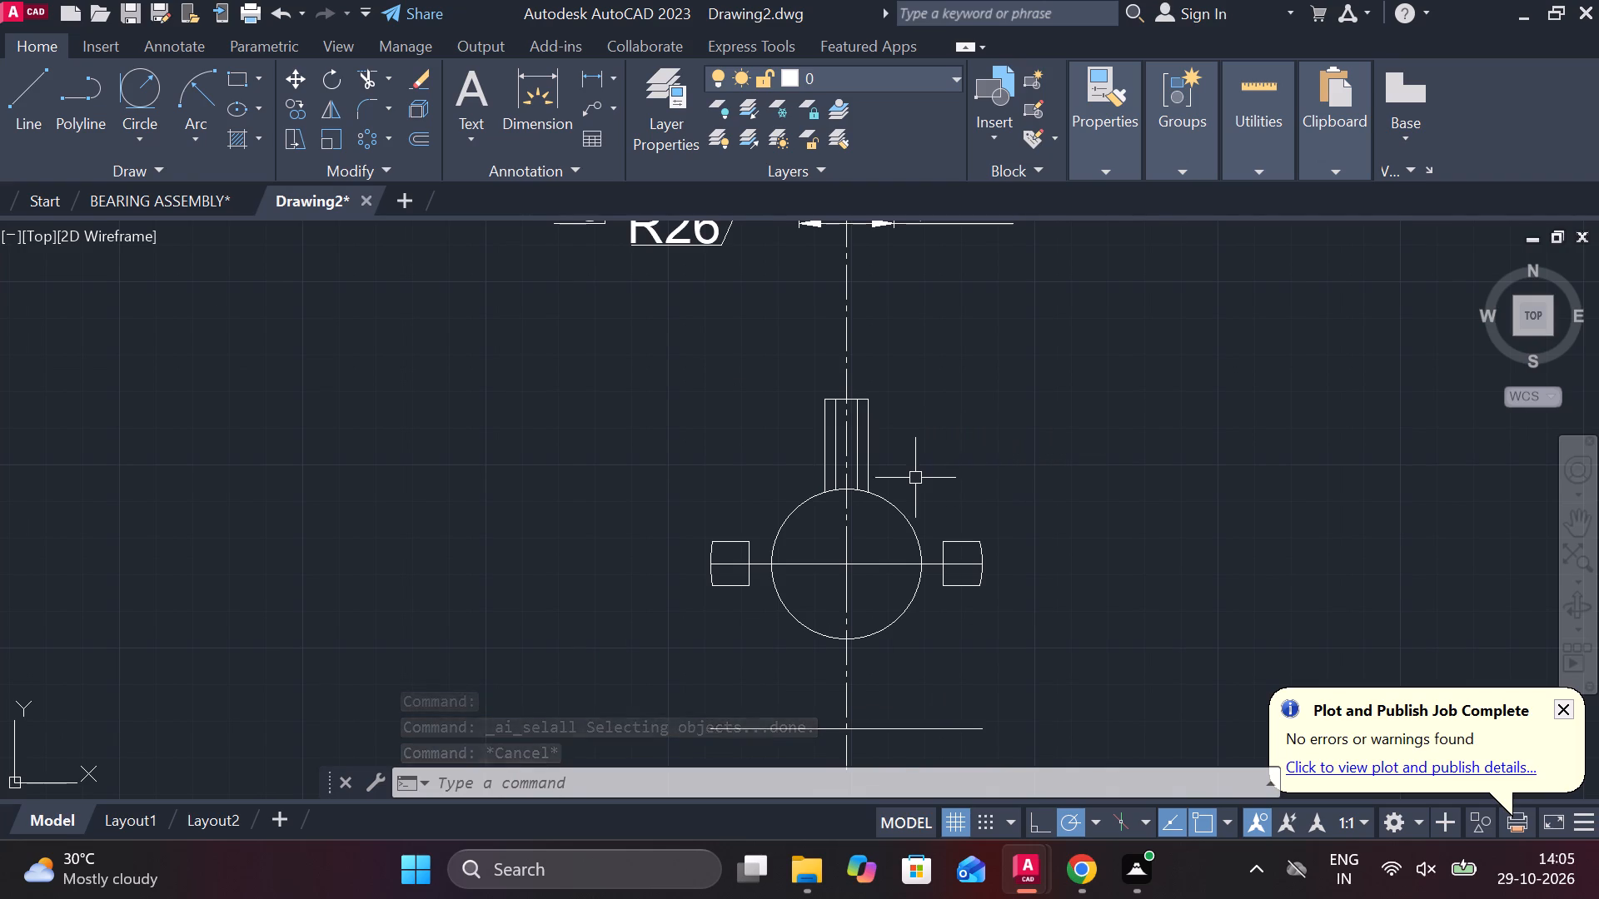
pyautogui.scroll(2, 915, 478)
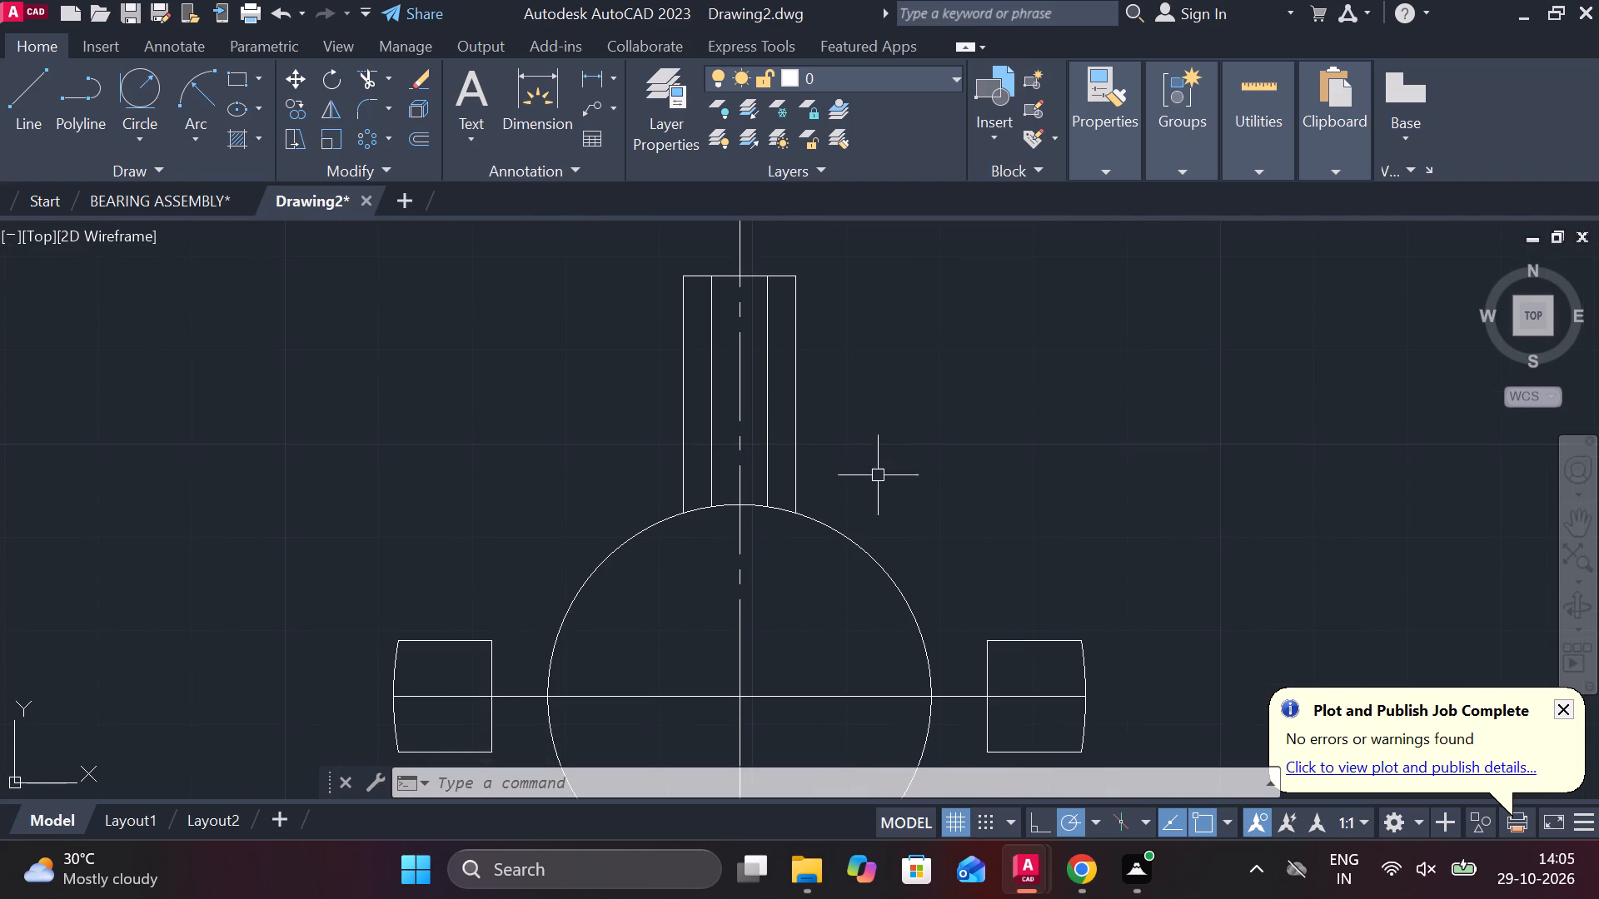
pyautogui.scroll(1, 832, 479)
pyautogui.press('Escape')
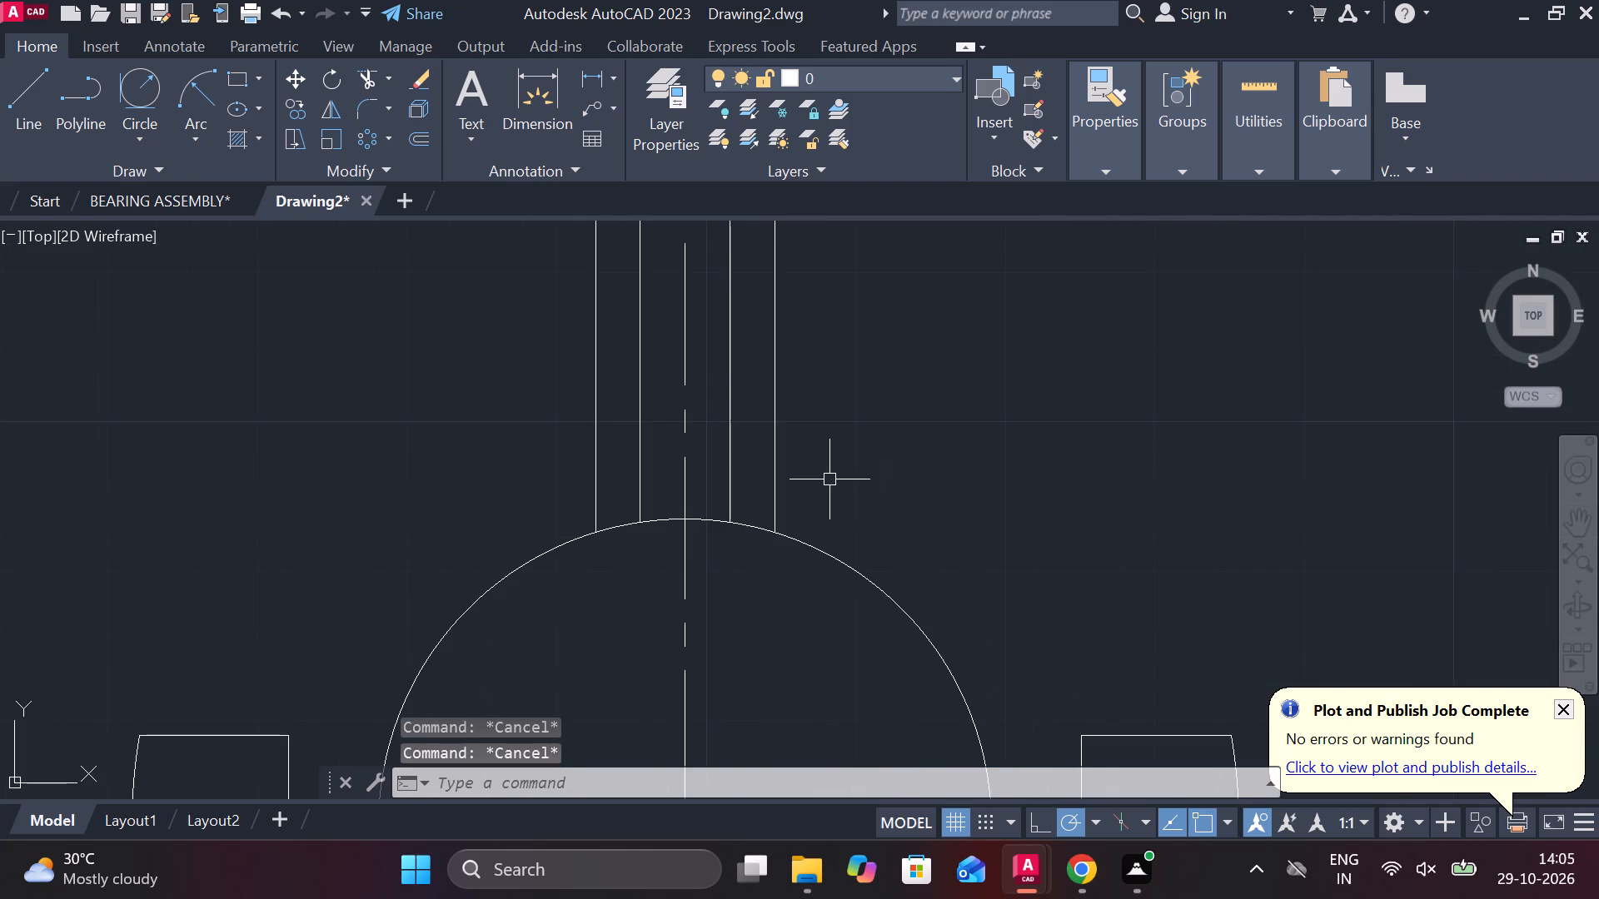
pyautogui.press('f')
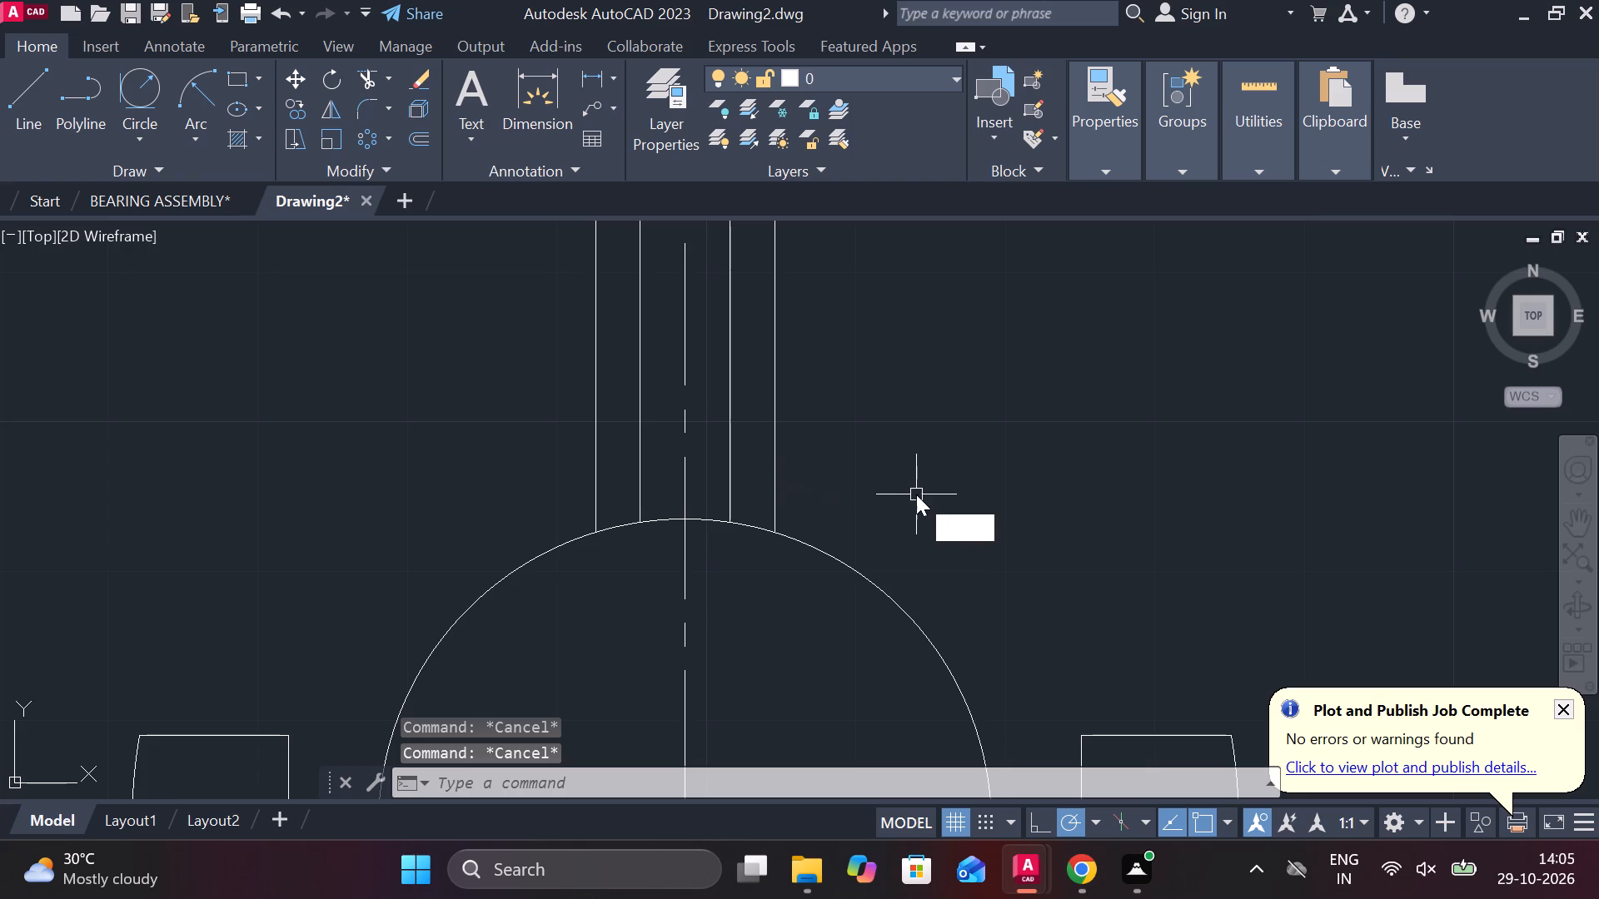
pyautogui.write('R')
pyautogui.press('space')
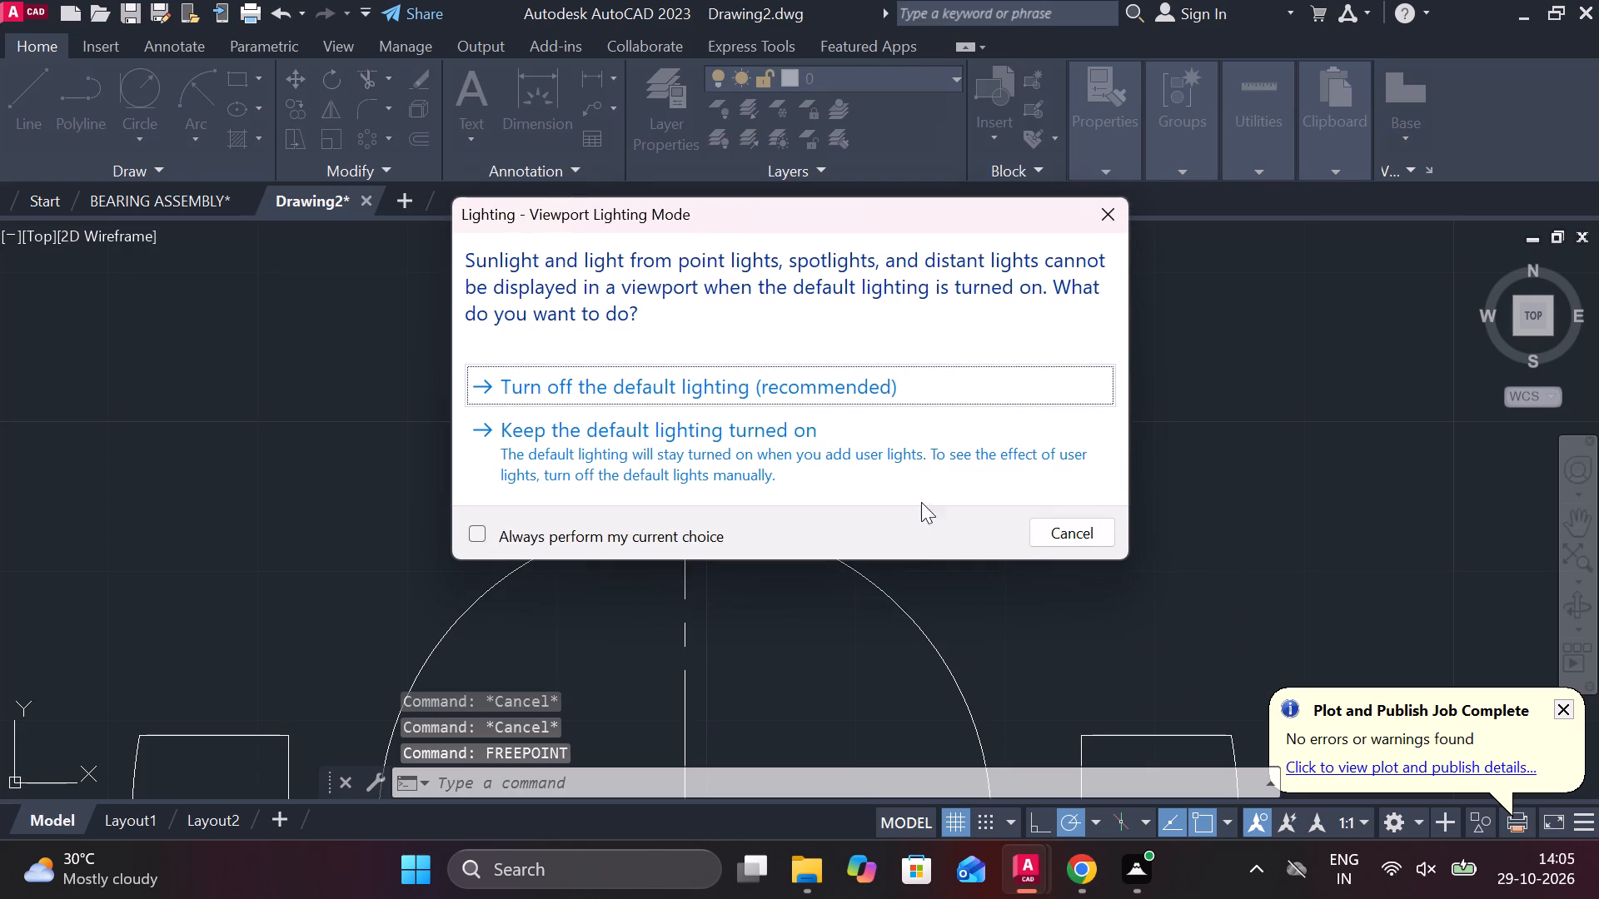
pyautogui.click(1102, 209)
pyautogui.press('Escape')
# Fillet both outer vertical lines into the circle with a radius of 3.
pyautogui.write('F R')
pyautogui.press('space')
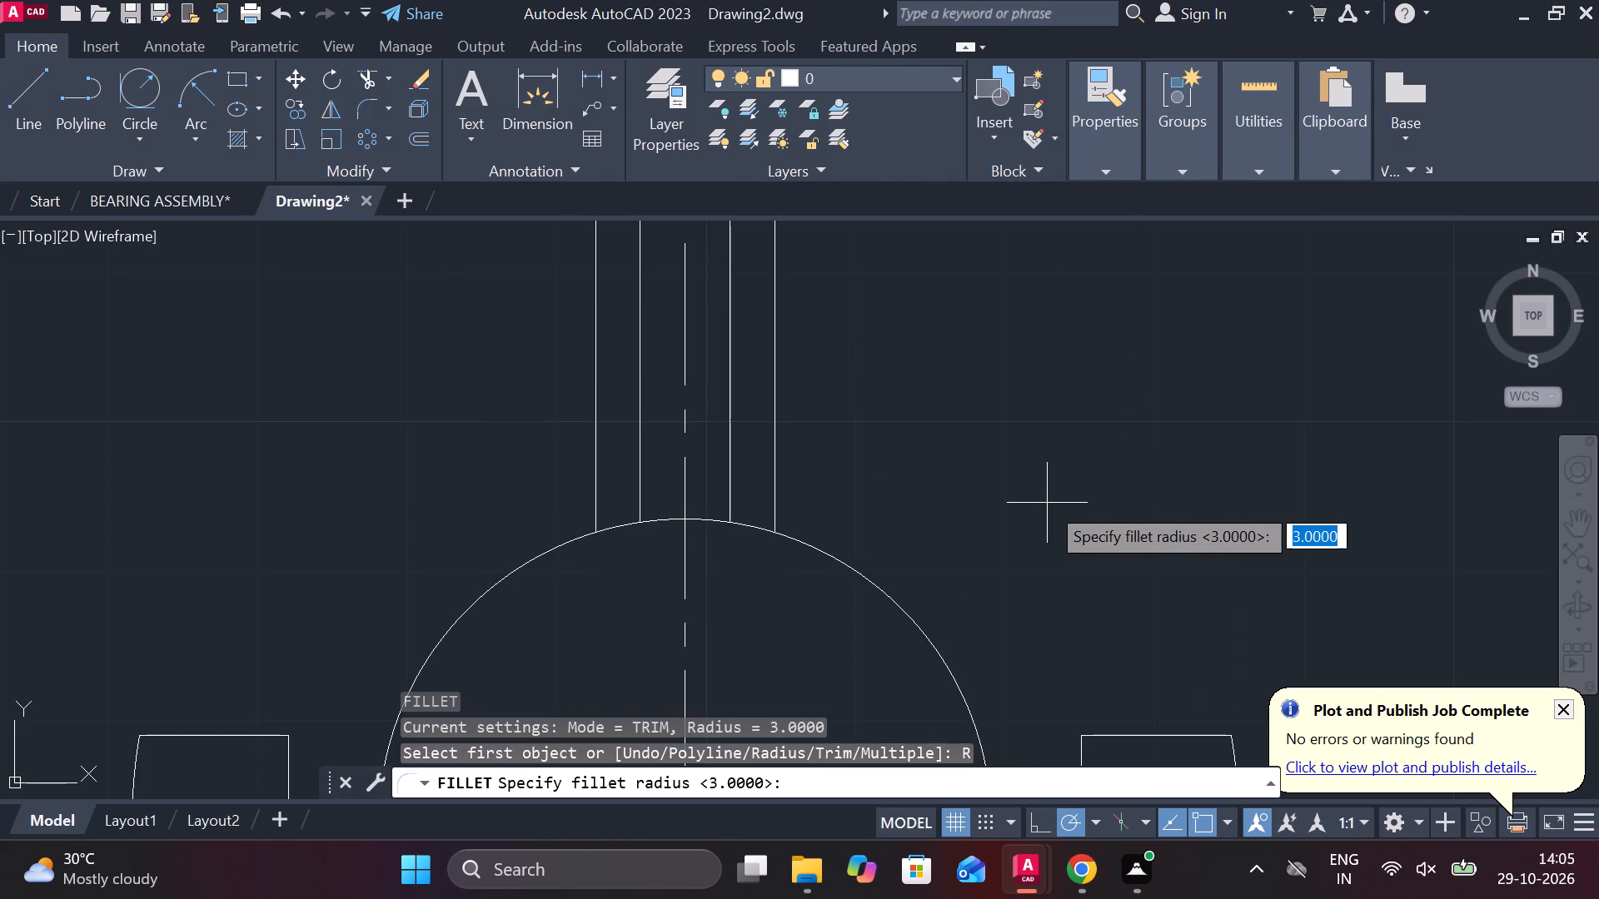
pyautogui.press('space')
pyautogui.click(773, 490)
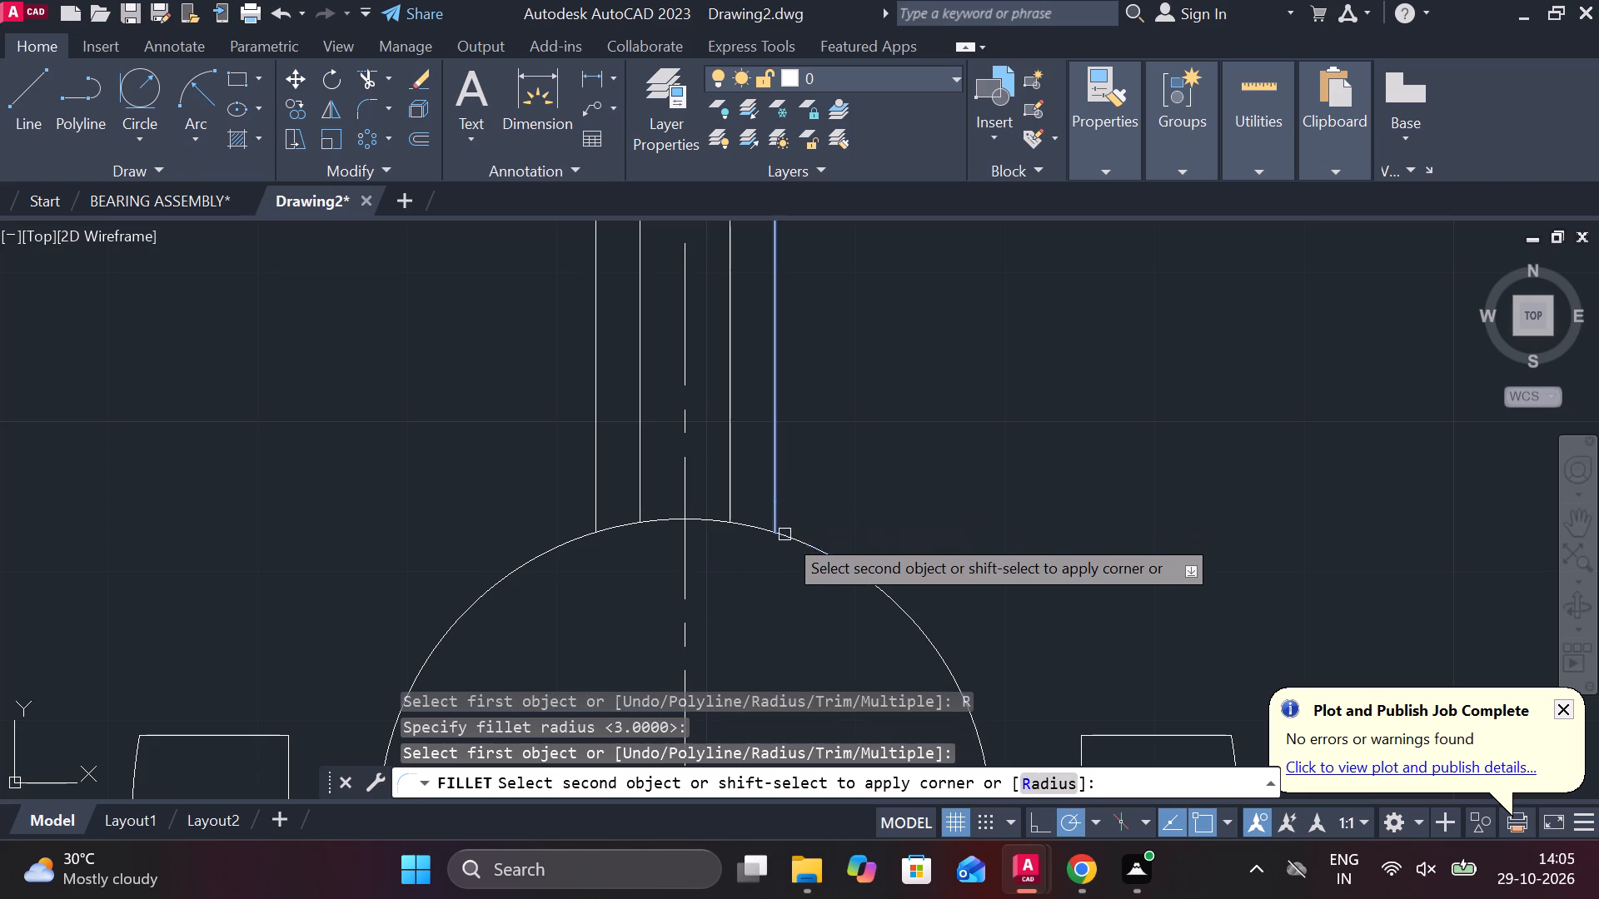
pyautogui.click(789, 537)
pyautogui.scroll(-1, 994, 489)
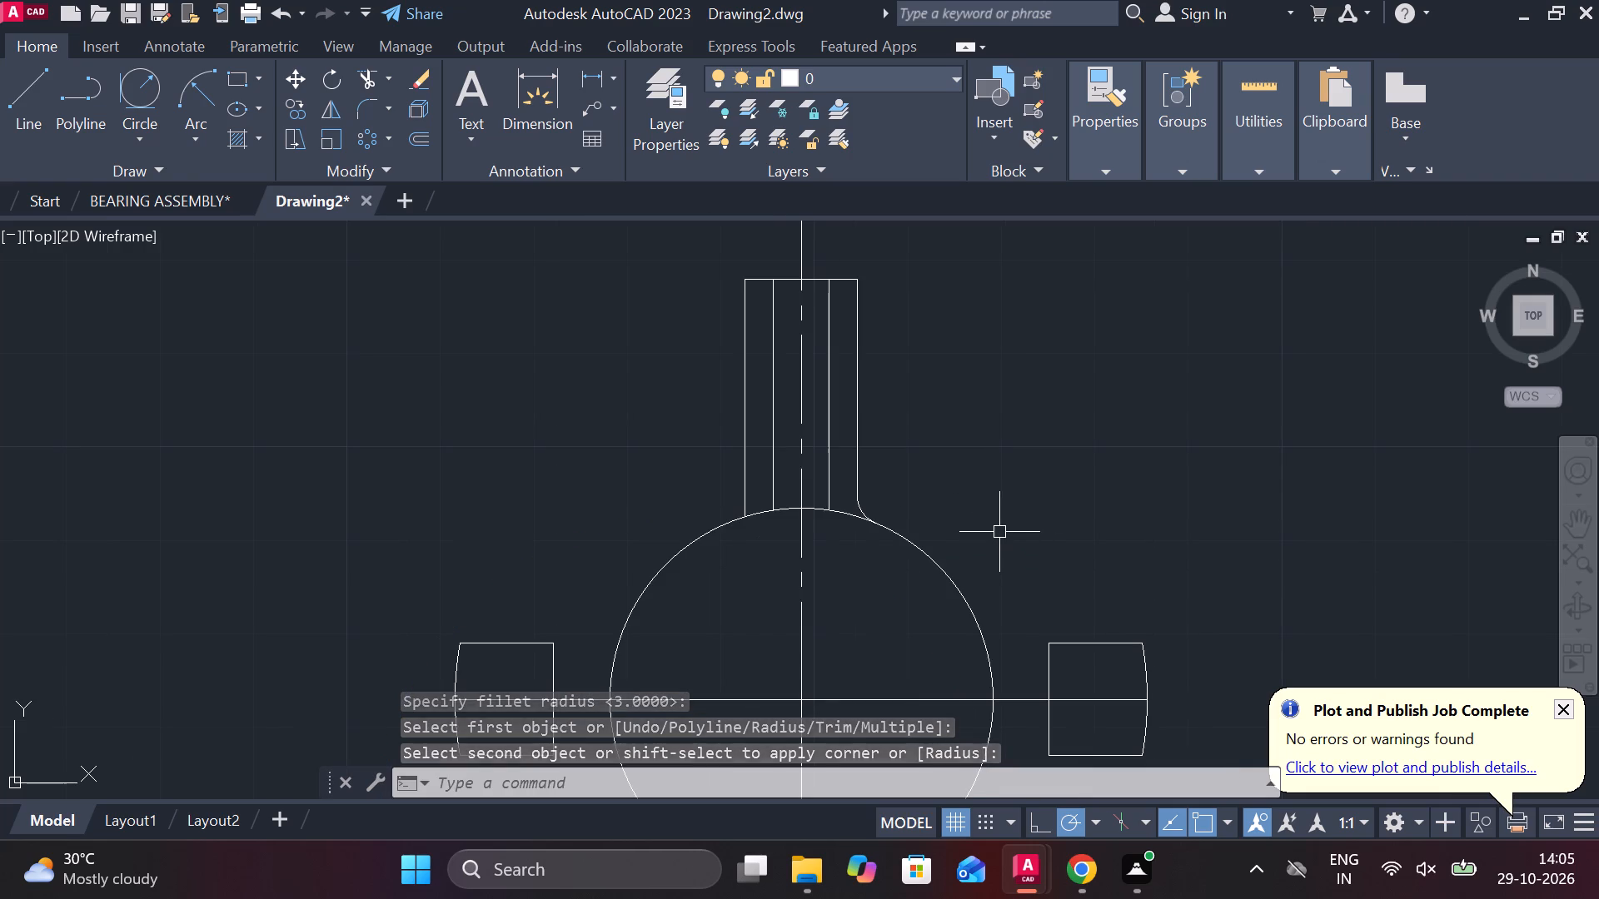
pyautogui.press('space')
pyautogui.click(738, 492)
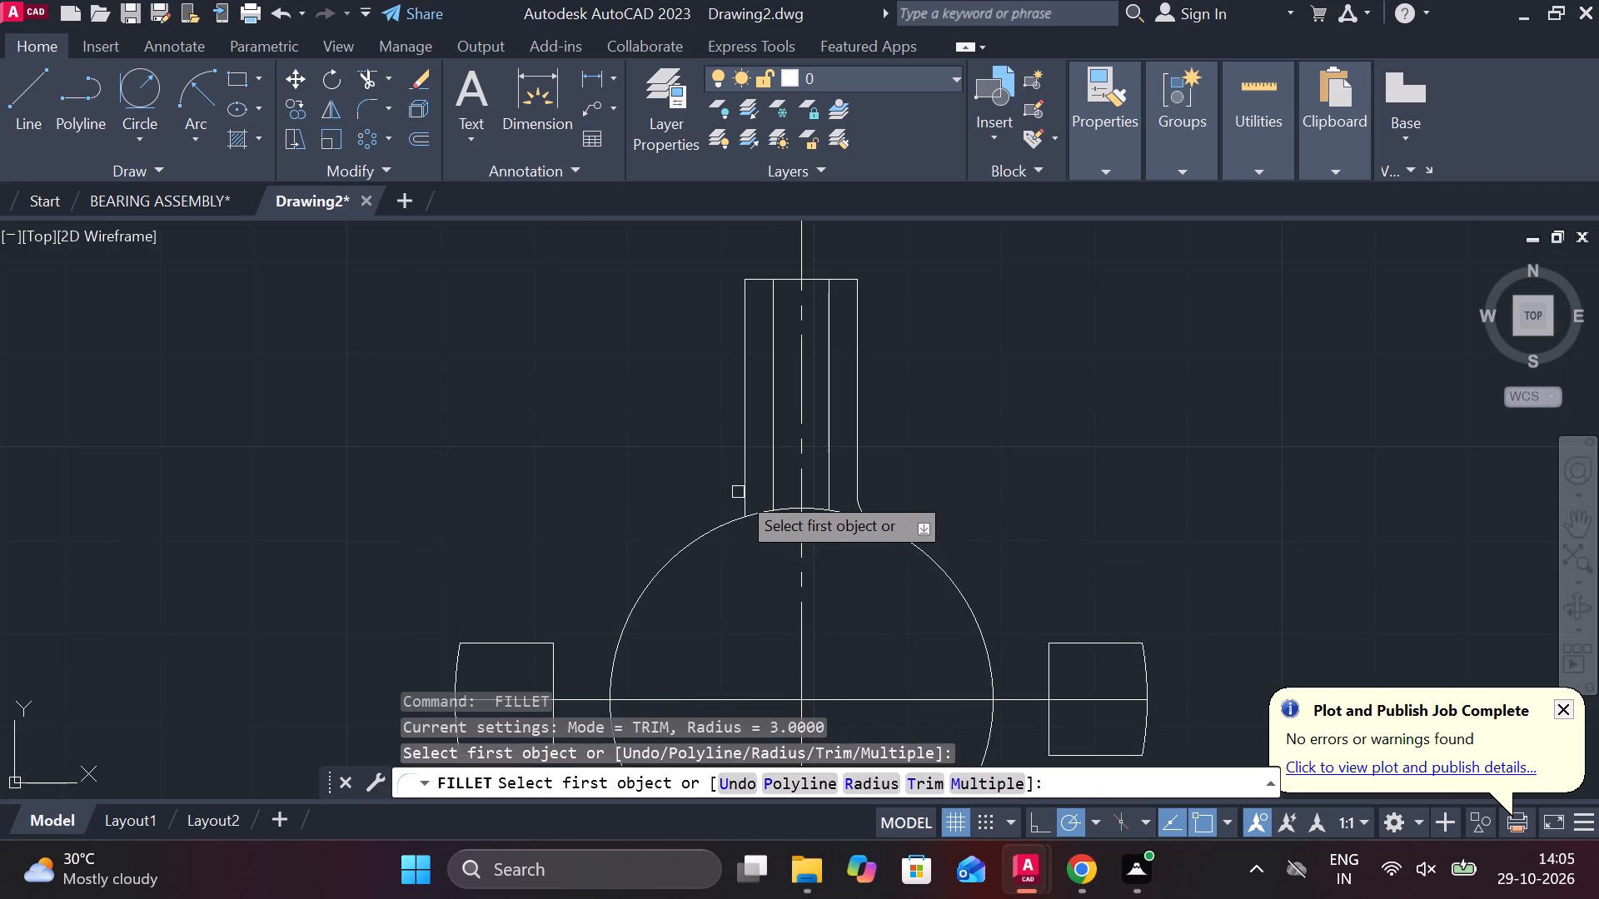
pyautogui.click(738, 492)
pyautogui.click(740, 495)
pyautogui.click(734, 525)
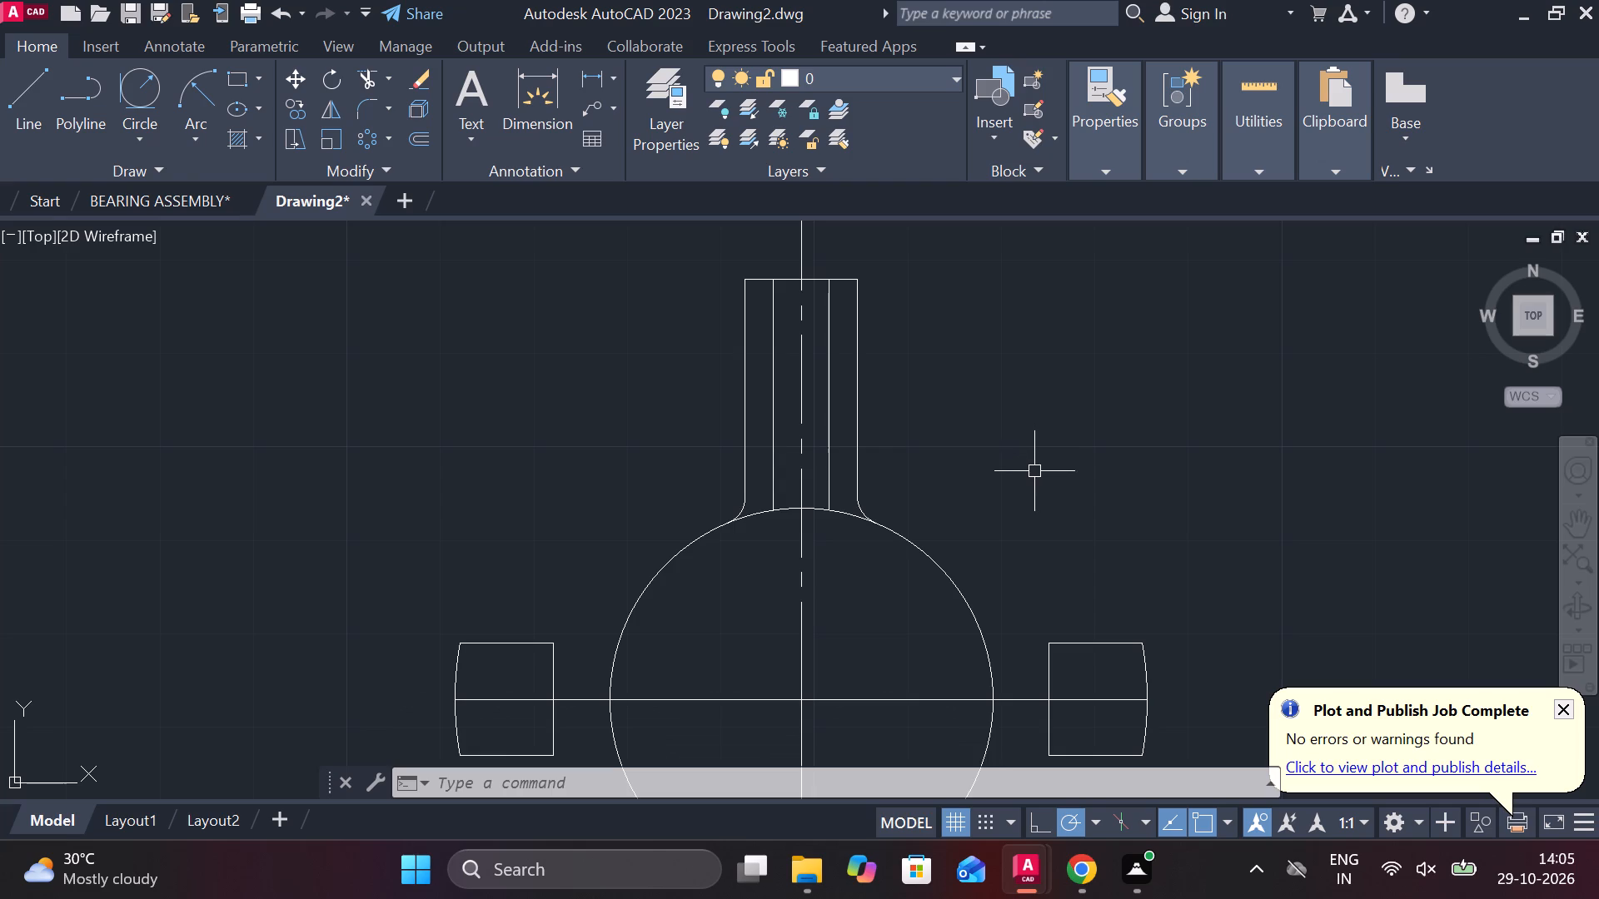
pyautogui.press('Escape')
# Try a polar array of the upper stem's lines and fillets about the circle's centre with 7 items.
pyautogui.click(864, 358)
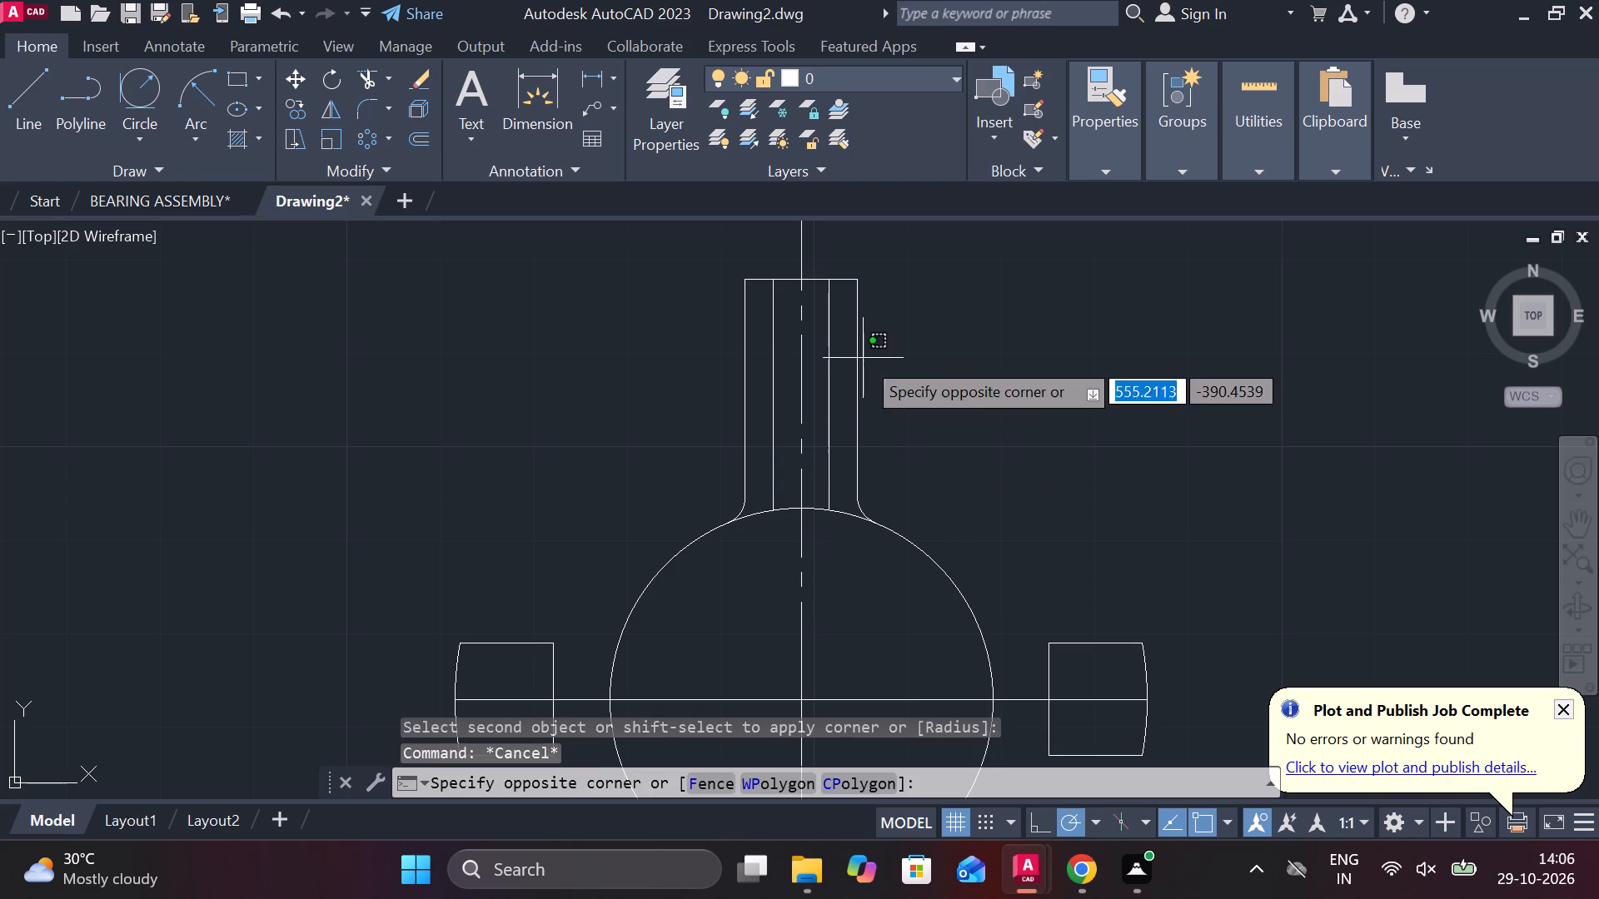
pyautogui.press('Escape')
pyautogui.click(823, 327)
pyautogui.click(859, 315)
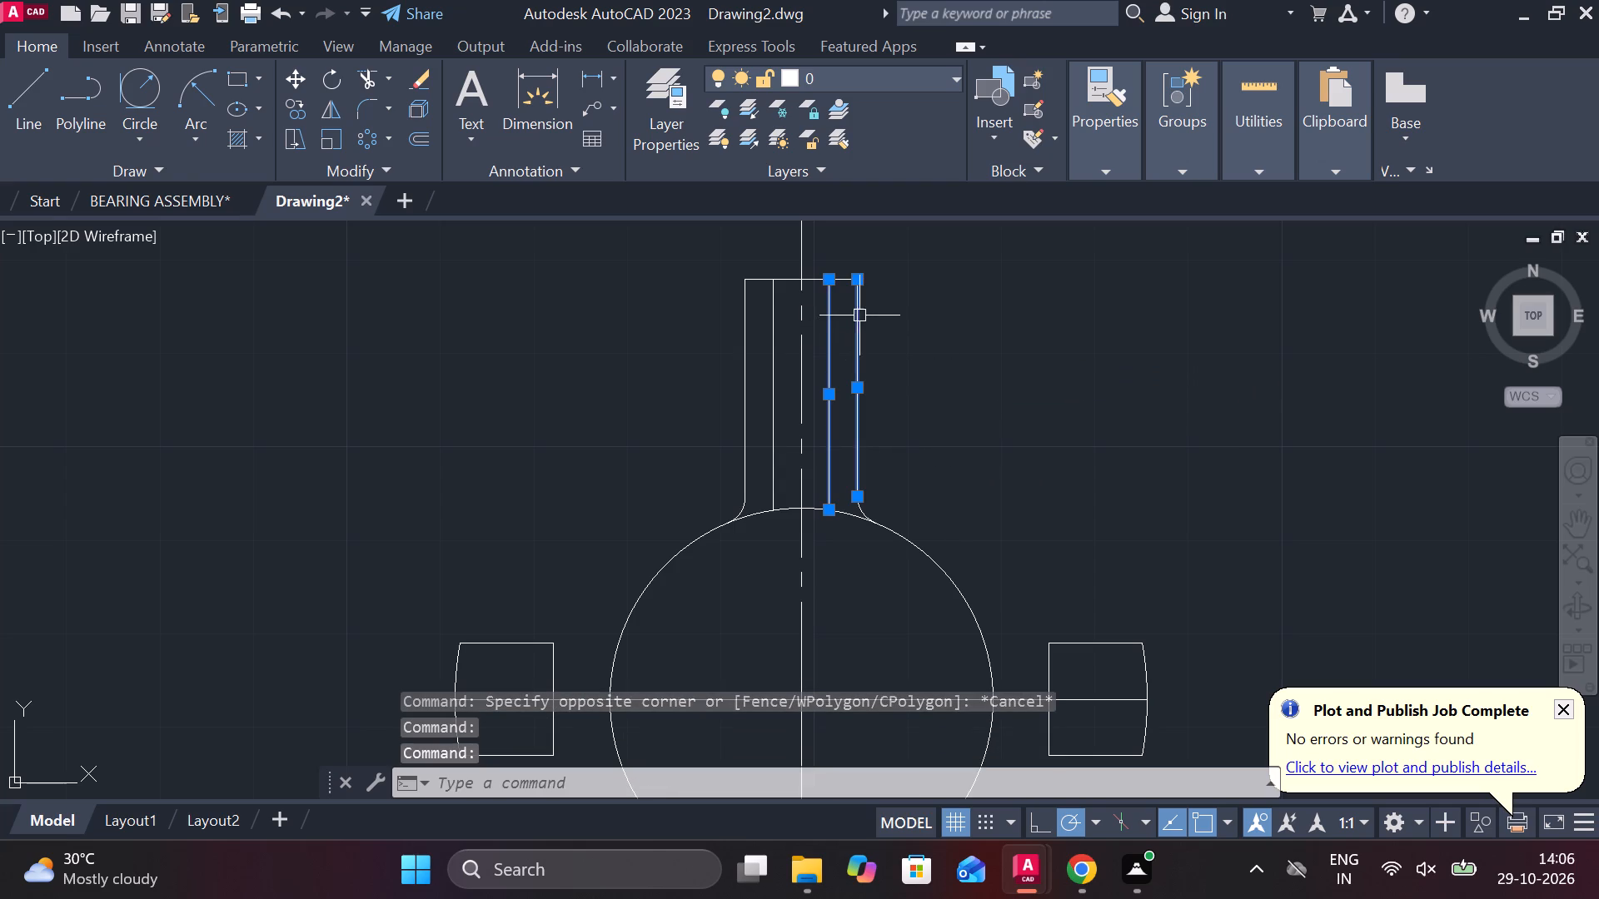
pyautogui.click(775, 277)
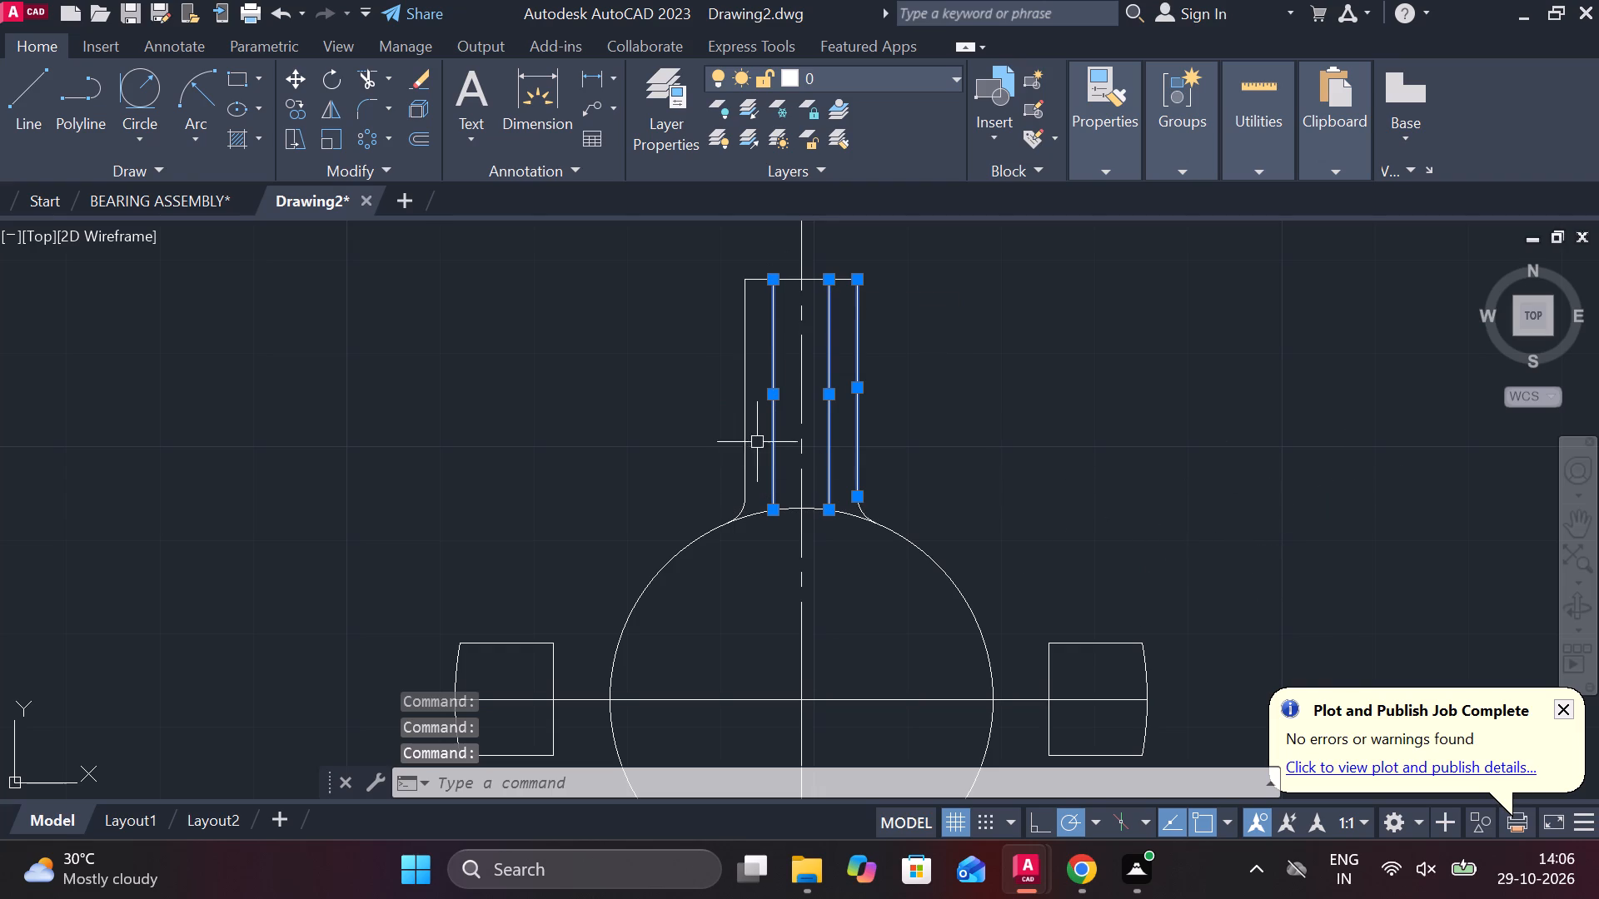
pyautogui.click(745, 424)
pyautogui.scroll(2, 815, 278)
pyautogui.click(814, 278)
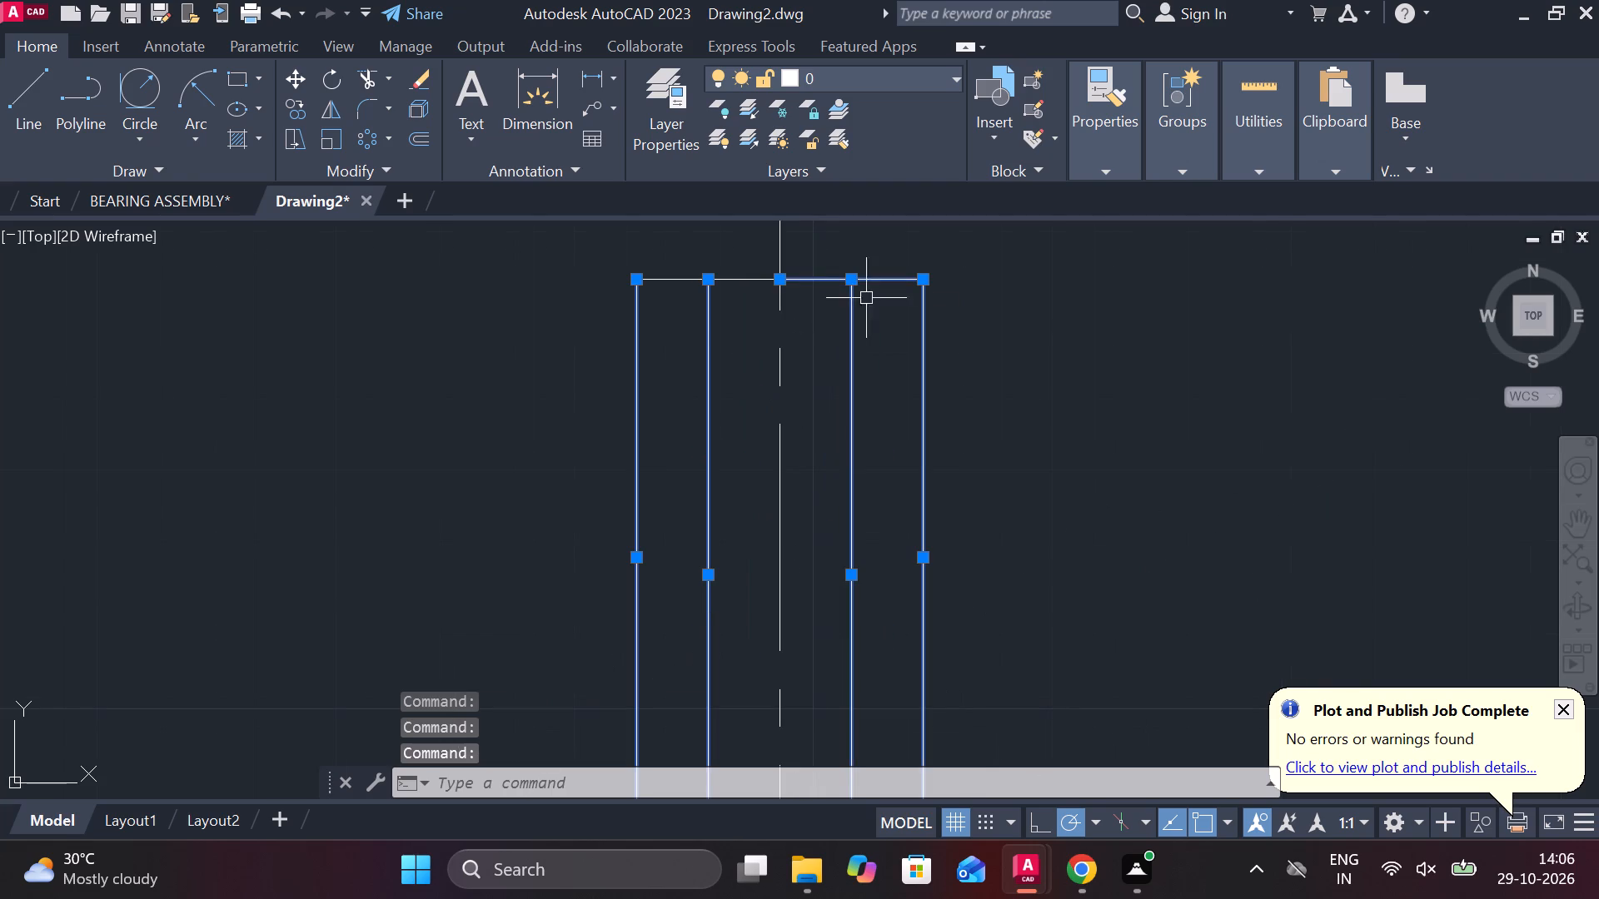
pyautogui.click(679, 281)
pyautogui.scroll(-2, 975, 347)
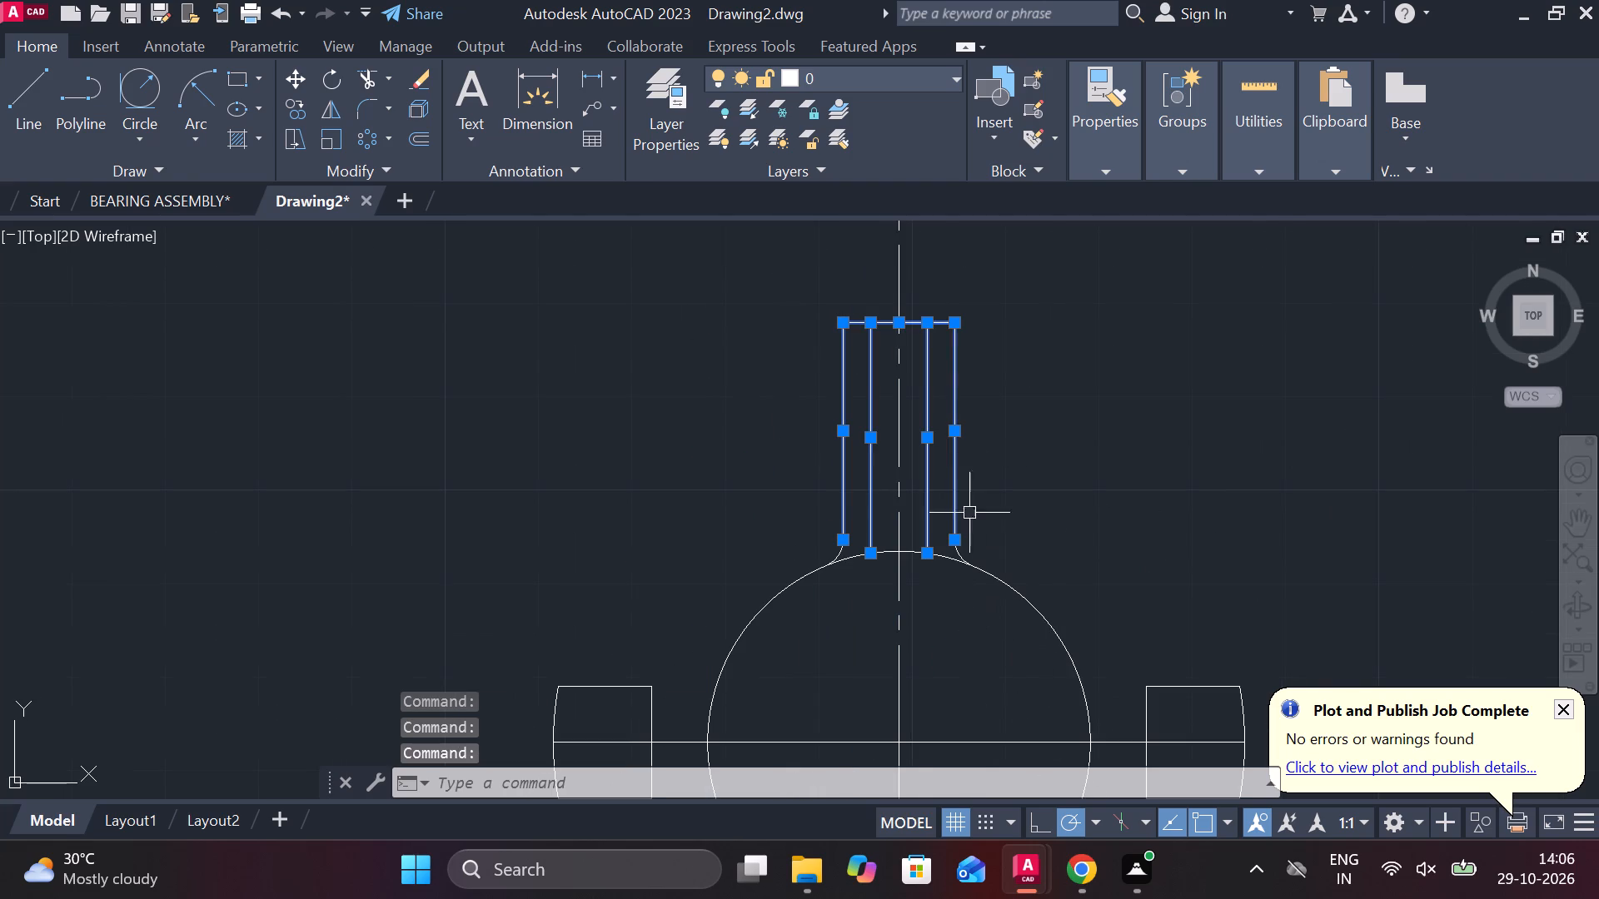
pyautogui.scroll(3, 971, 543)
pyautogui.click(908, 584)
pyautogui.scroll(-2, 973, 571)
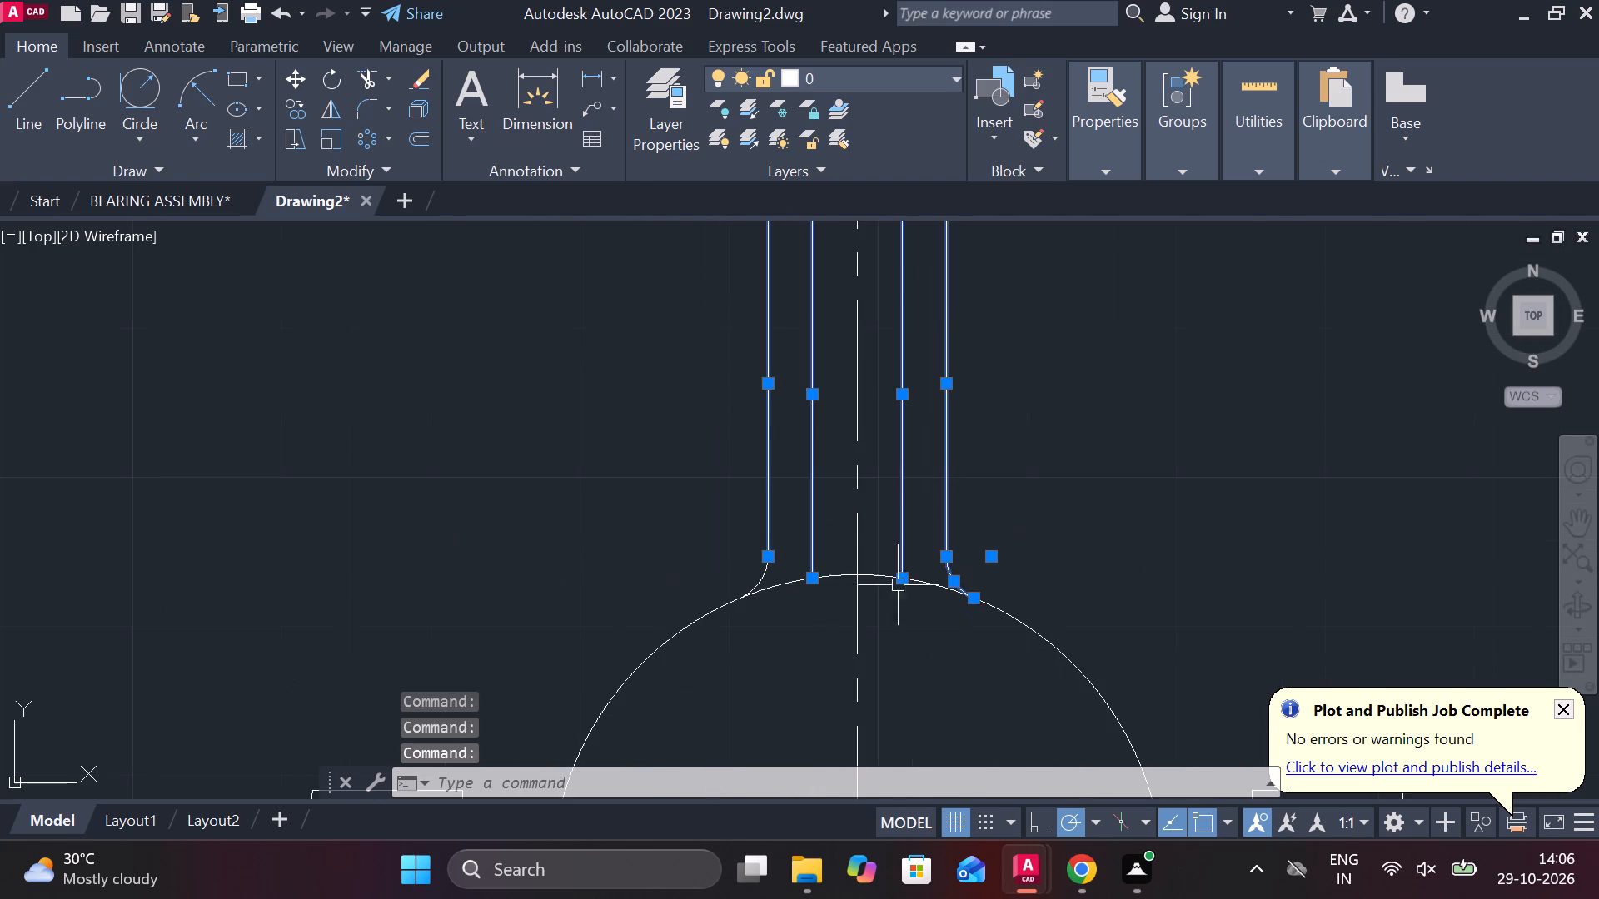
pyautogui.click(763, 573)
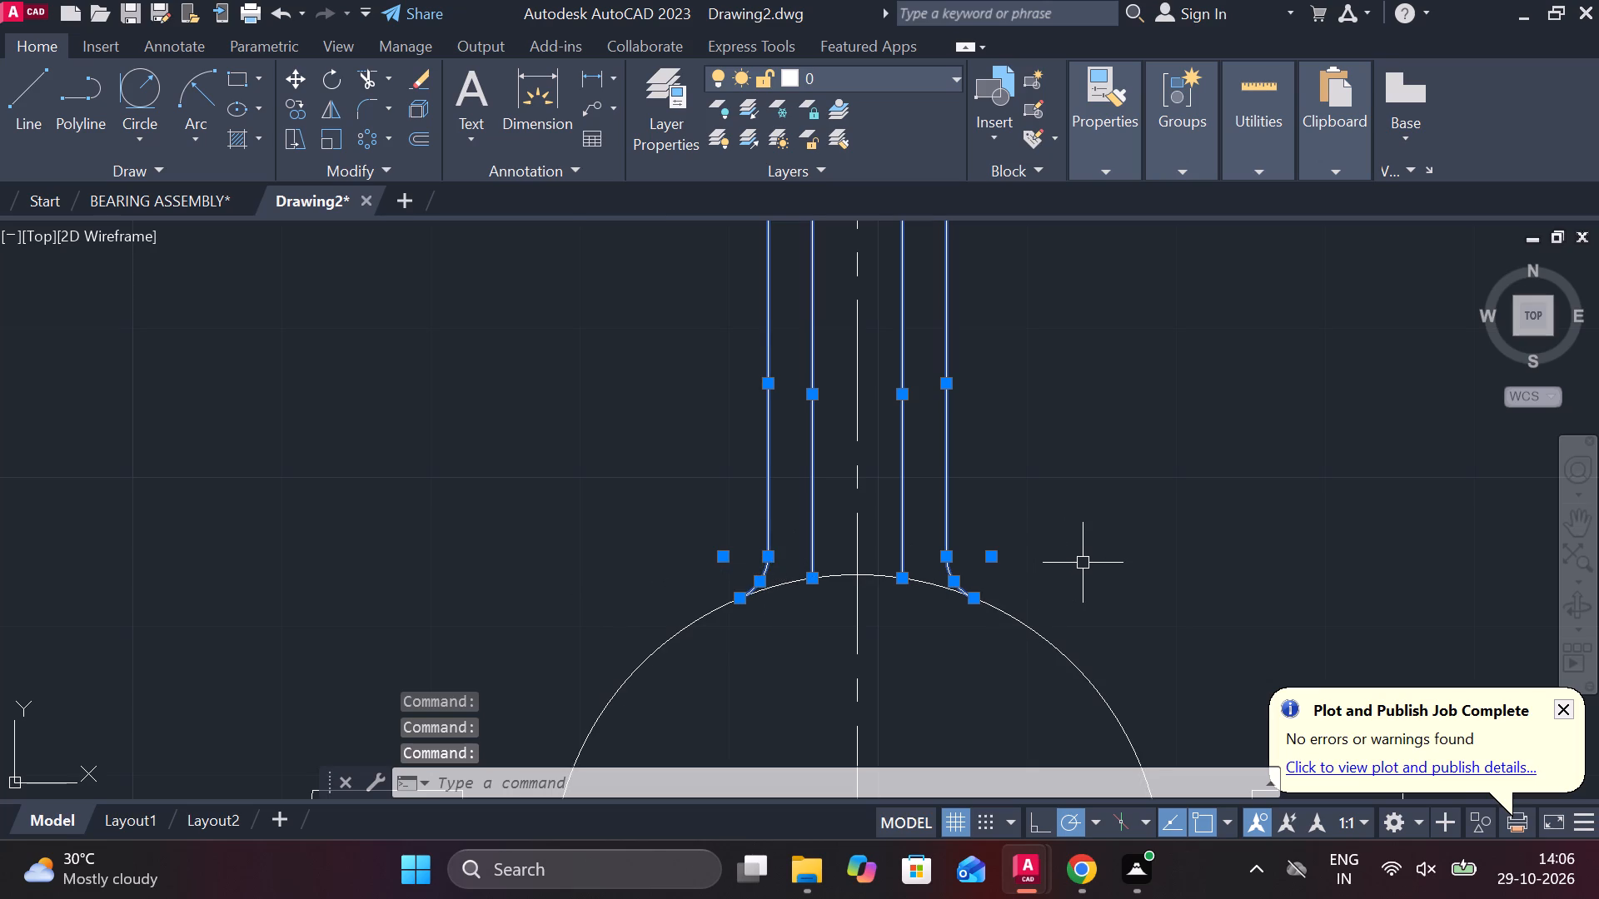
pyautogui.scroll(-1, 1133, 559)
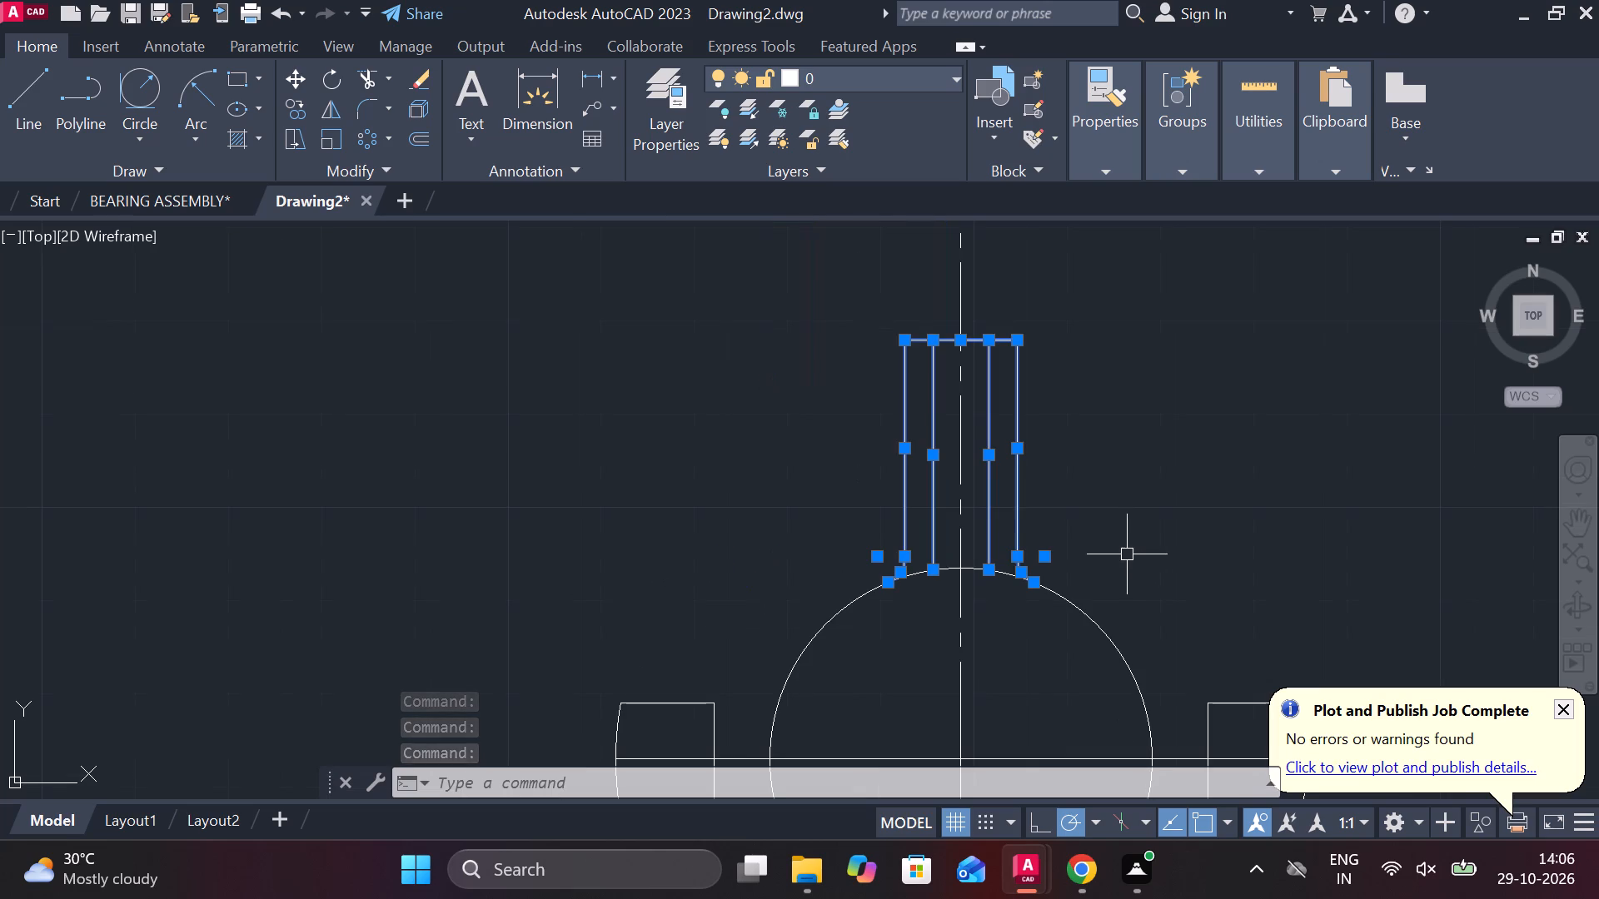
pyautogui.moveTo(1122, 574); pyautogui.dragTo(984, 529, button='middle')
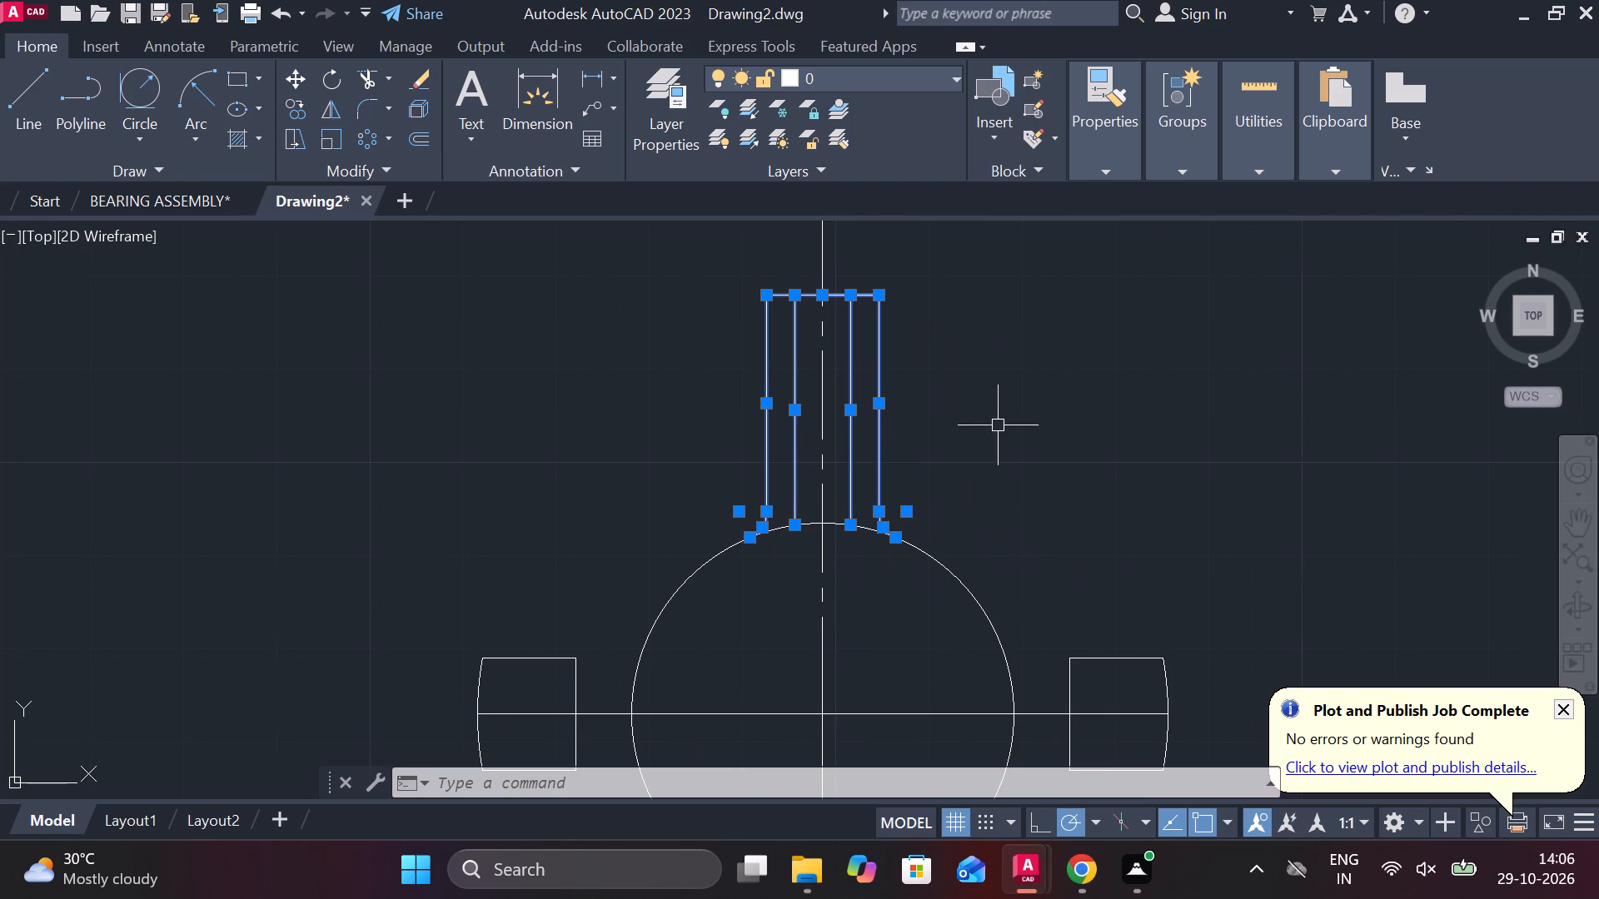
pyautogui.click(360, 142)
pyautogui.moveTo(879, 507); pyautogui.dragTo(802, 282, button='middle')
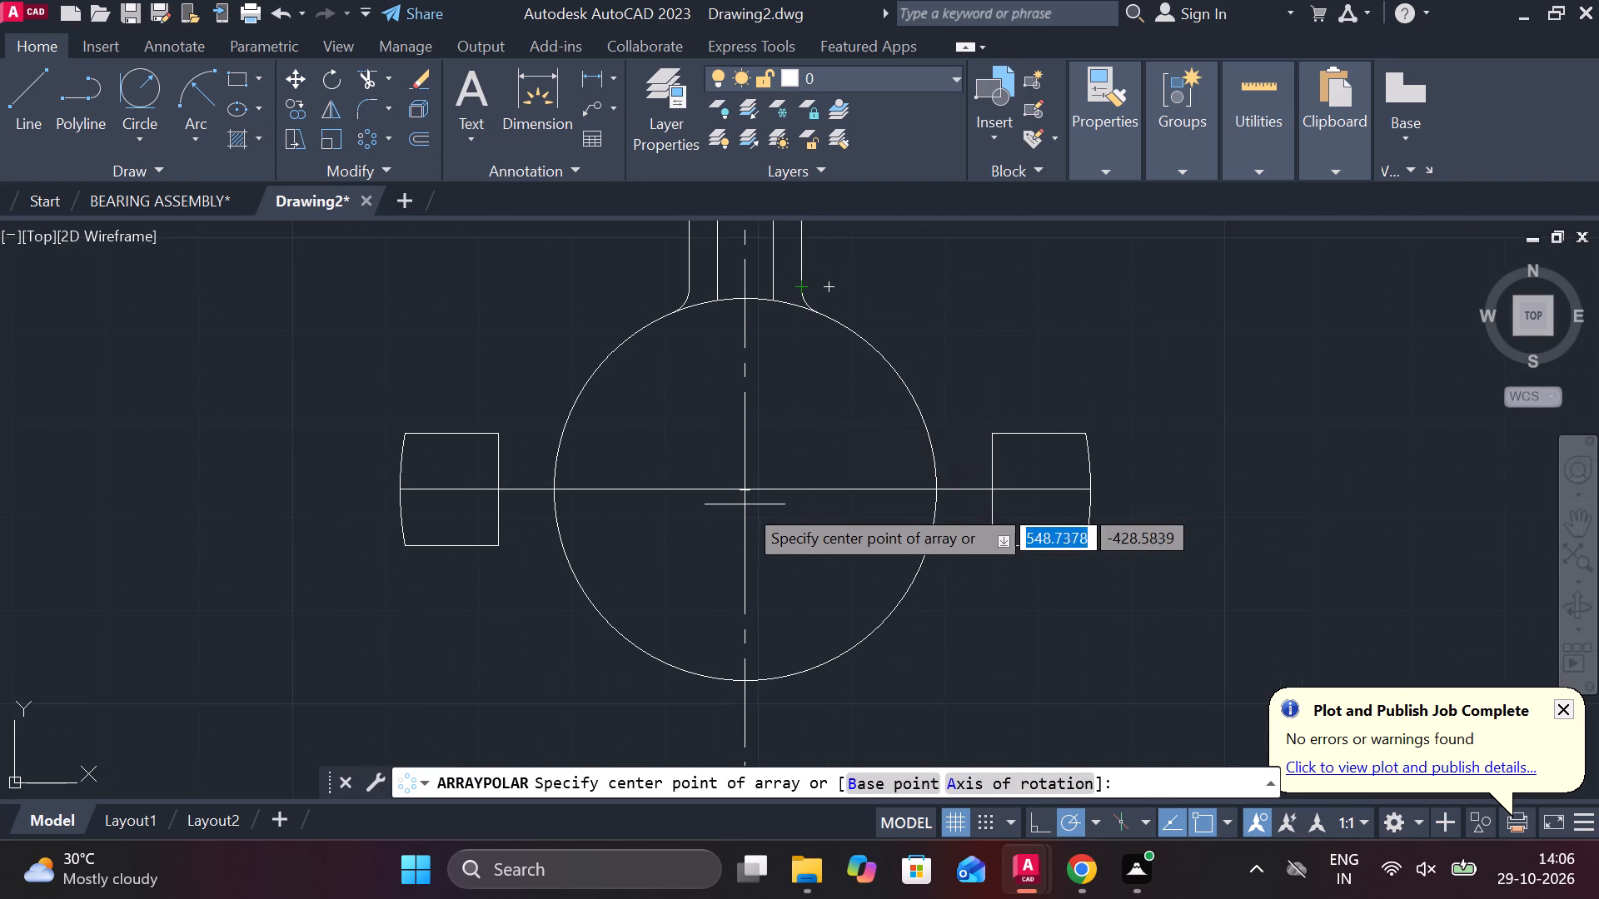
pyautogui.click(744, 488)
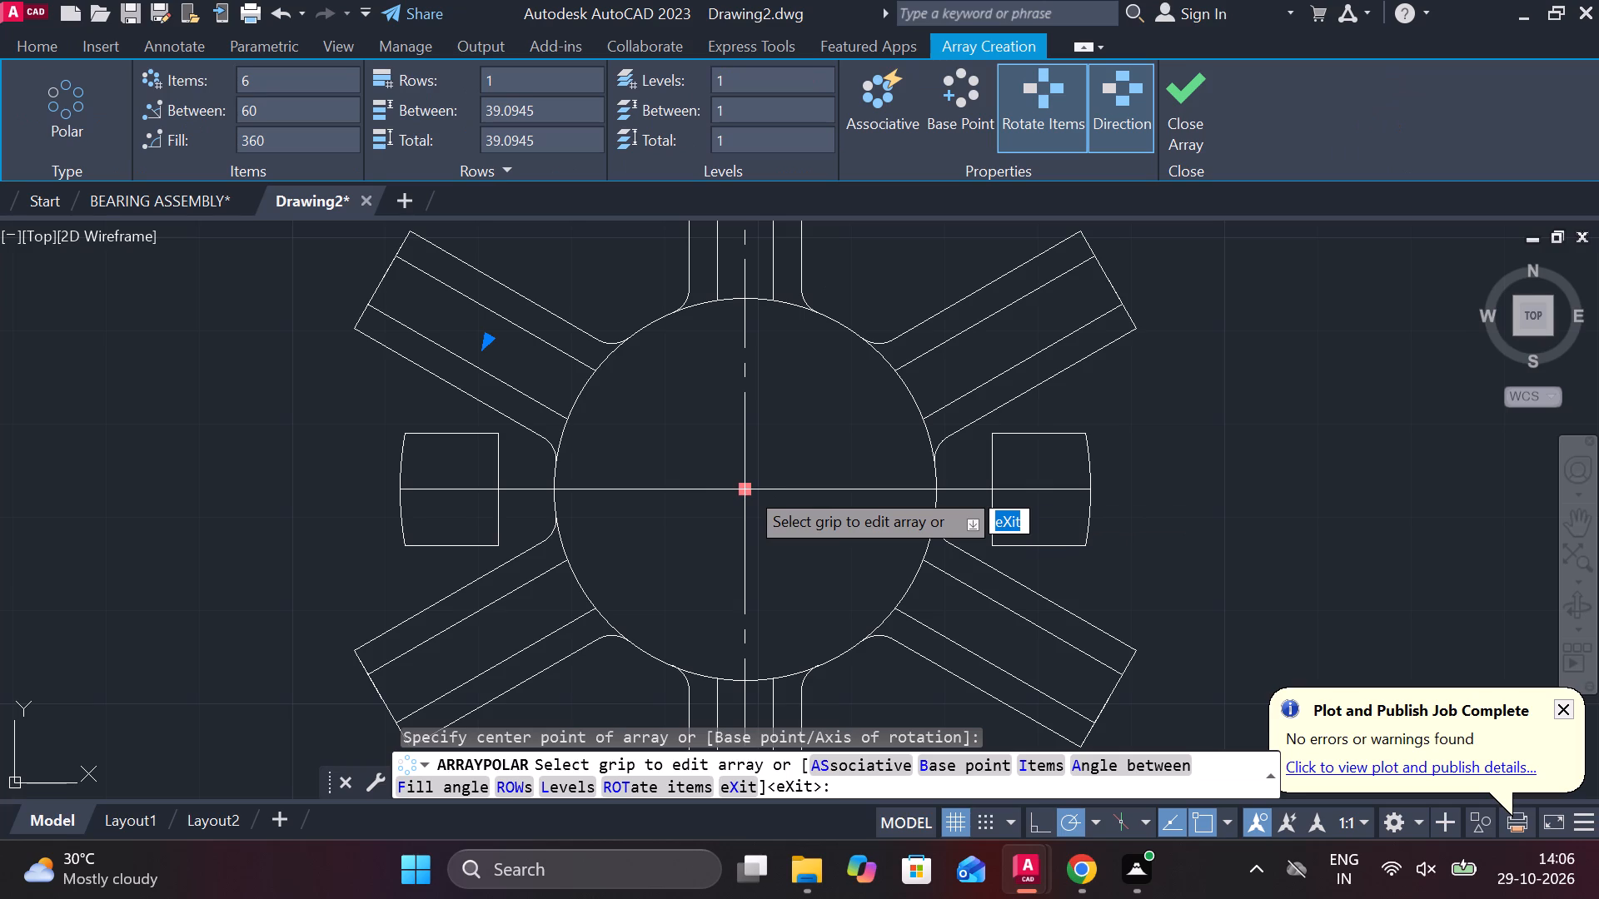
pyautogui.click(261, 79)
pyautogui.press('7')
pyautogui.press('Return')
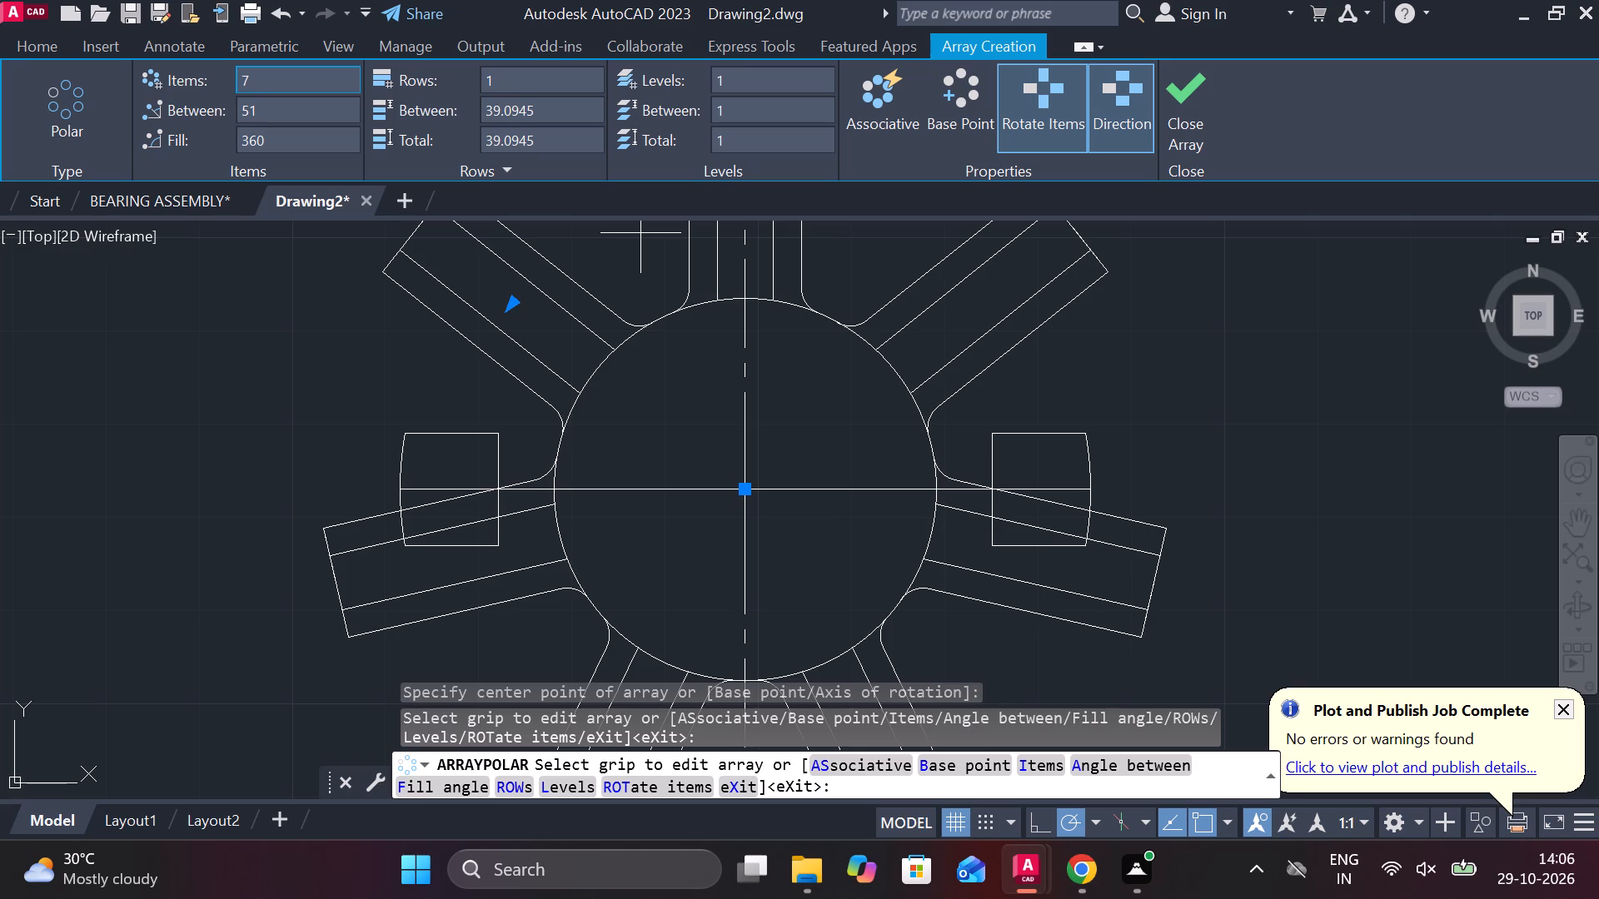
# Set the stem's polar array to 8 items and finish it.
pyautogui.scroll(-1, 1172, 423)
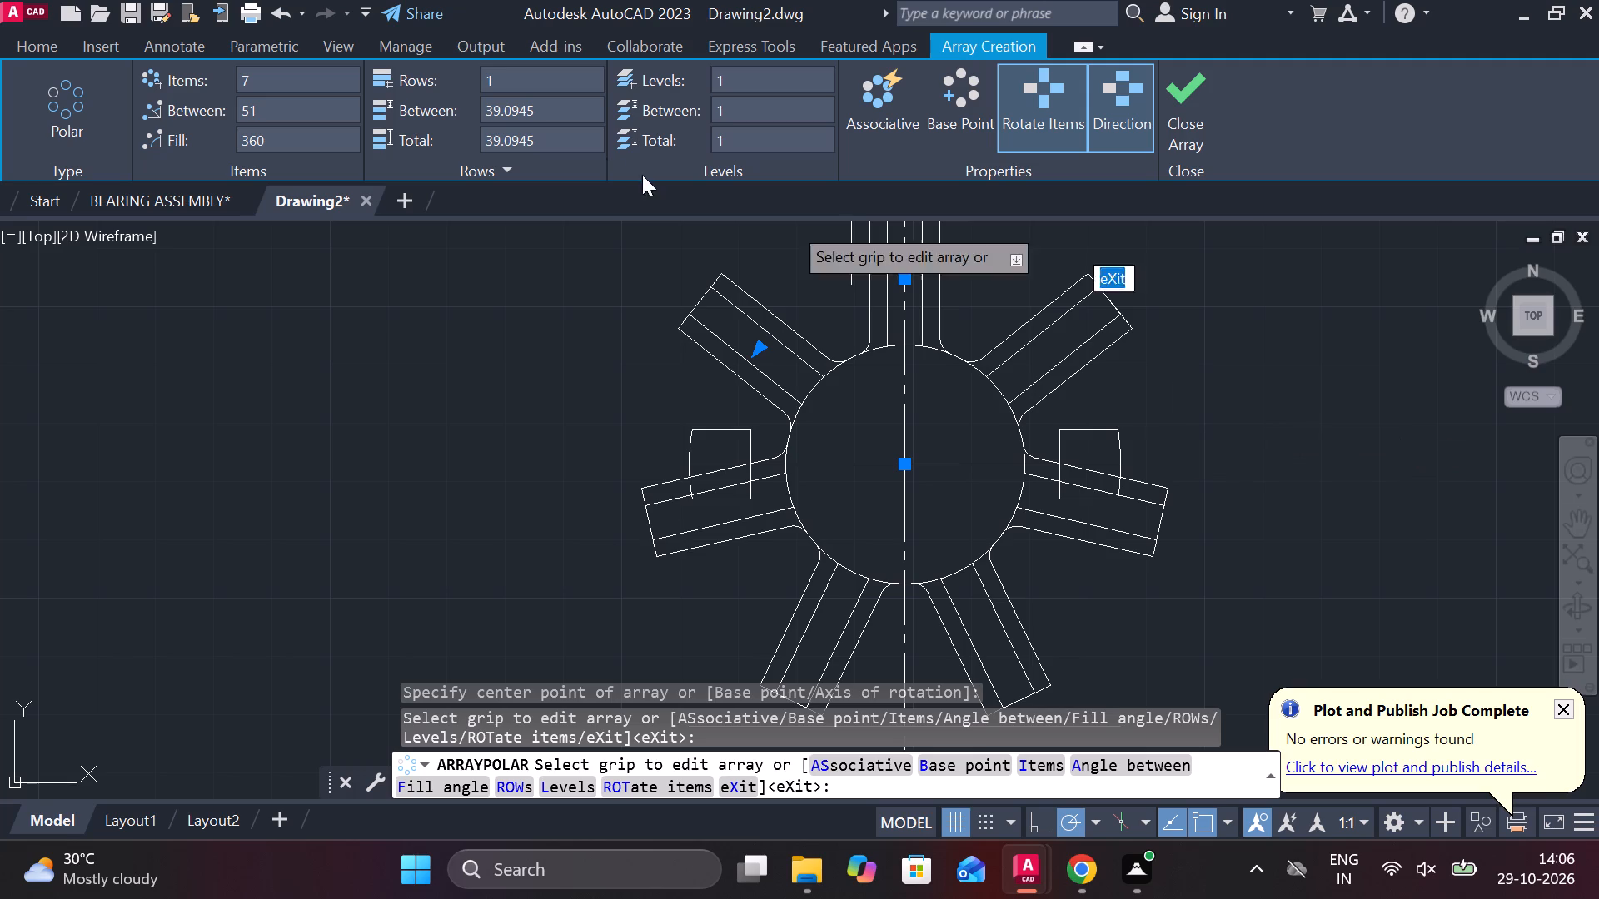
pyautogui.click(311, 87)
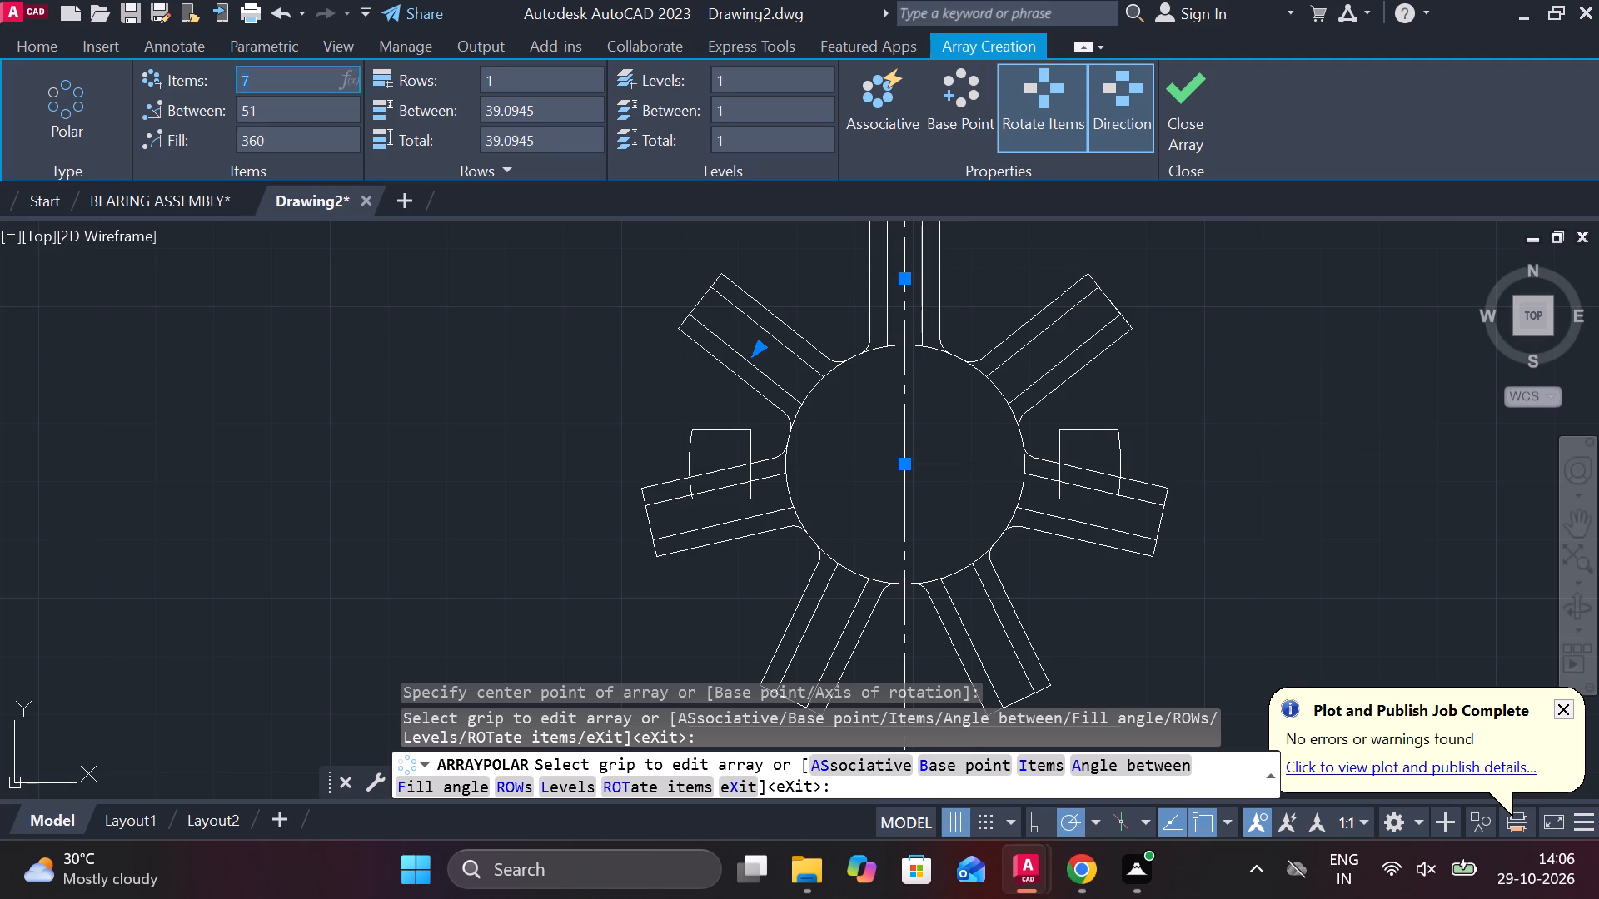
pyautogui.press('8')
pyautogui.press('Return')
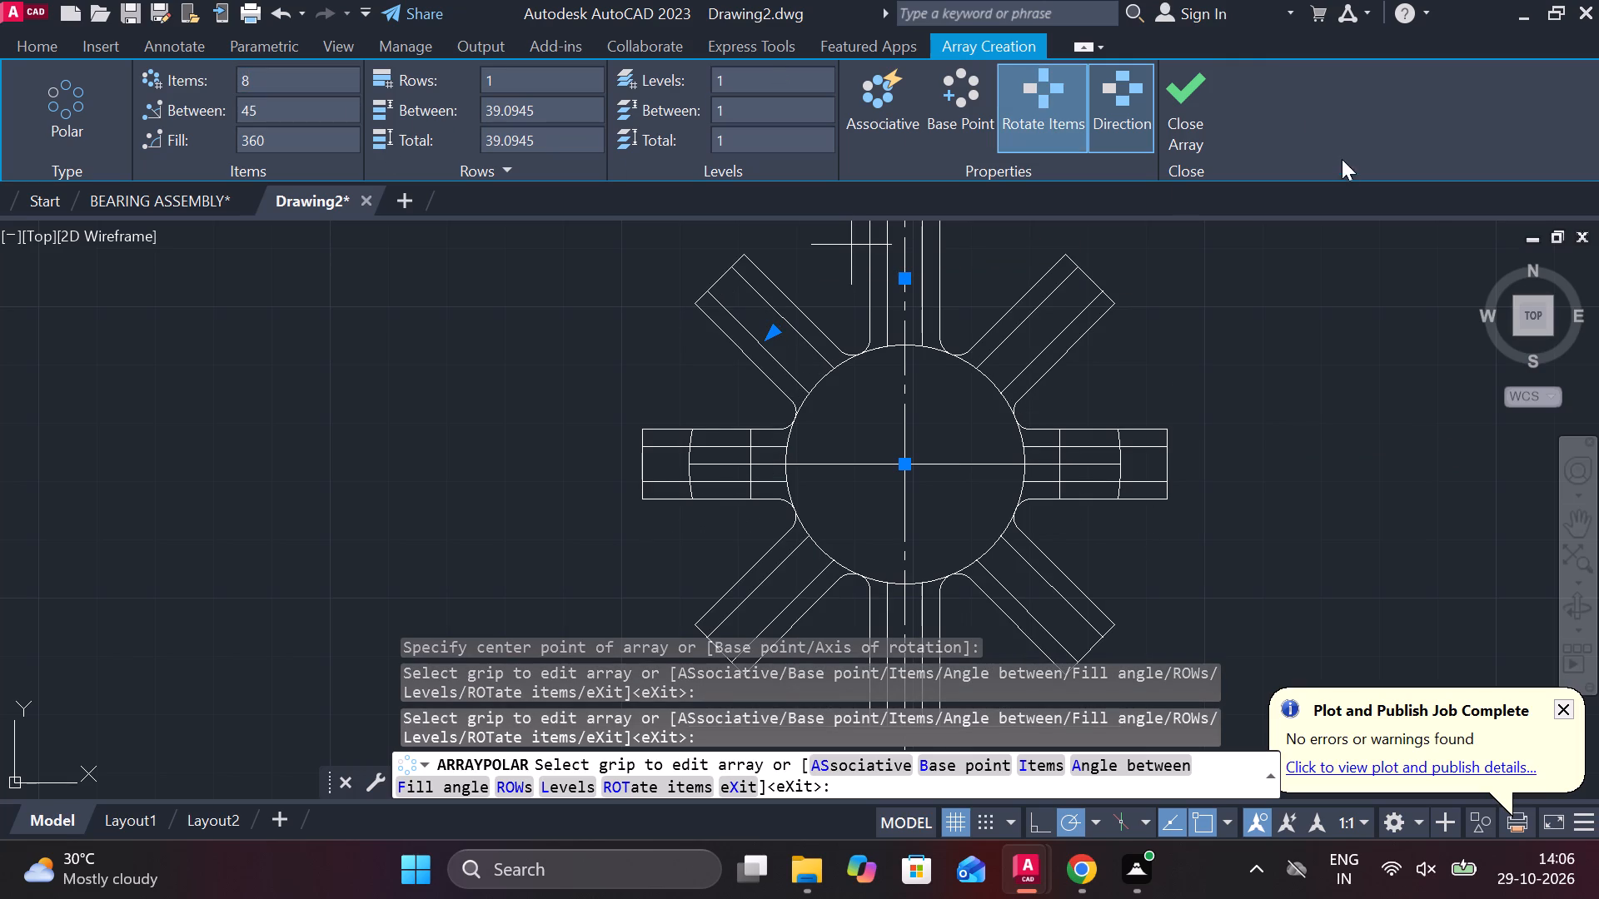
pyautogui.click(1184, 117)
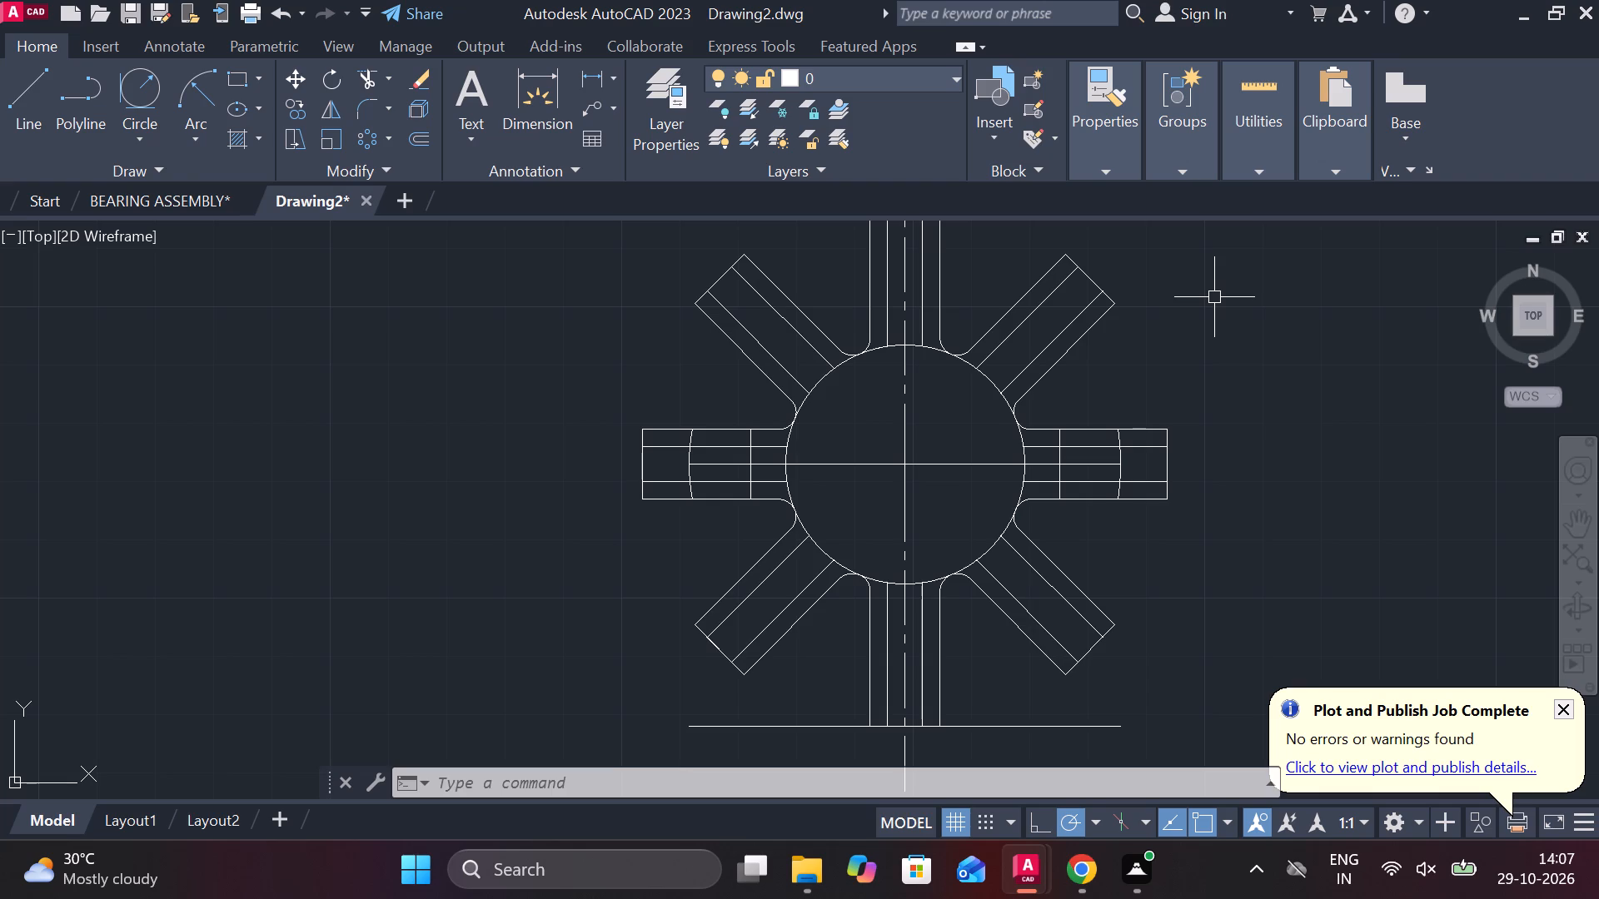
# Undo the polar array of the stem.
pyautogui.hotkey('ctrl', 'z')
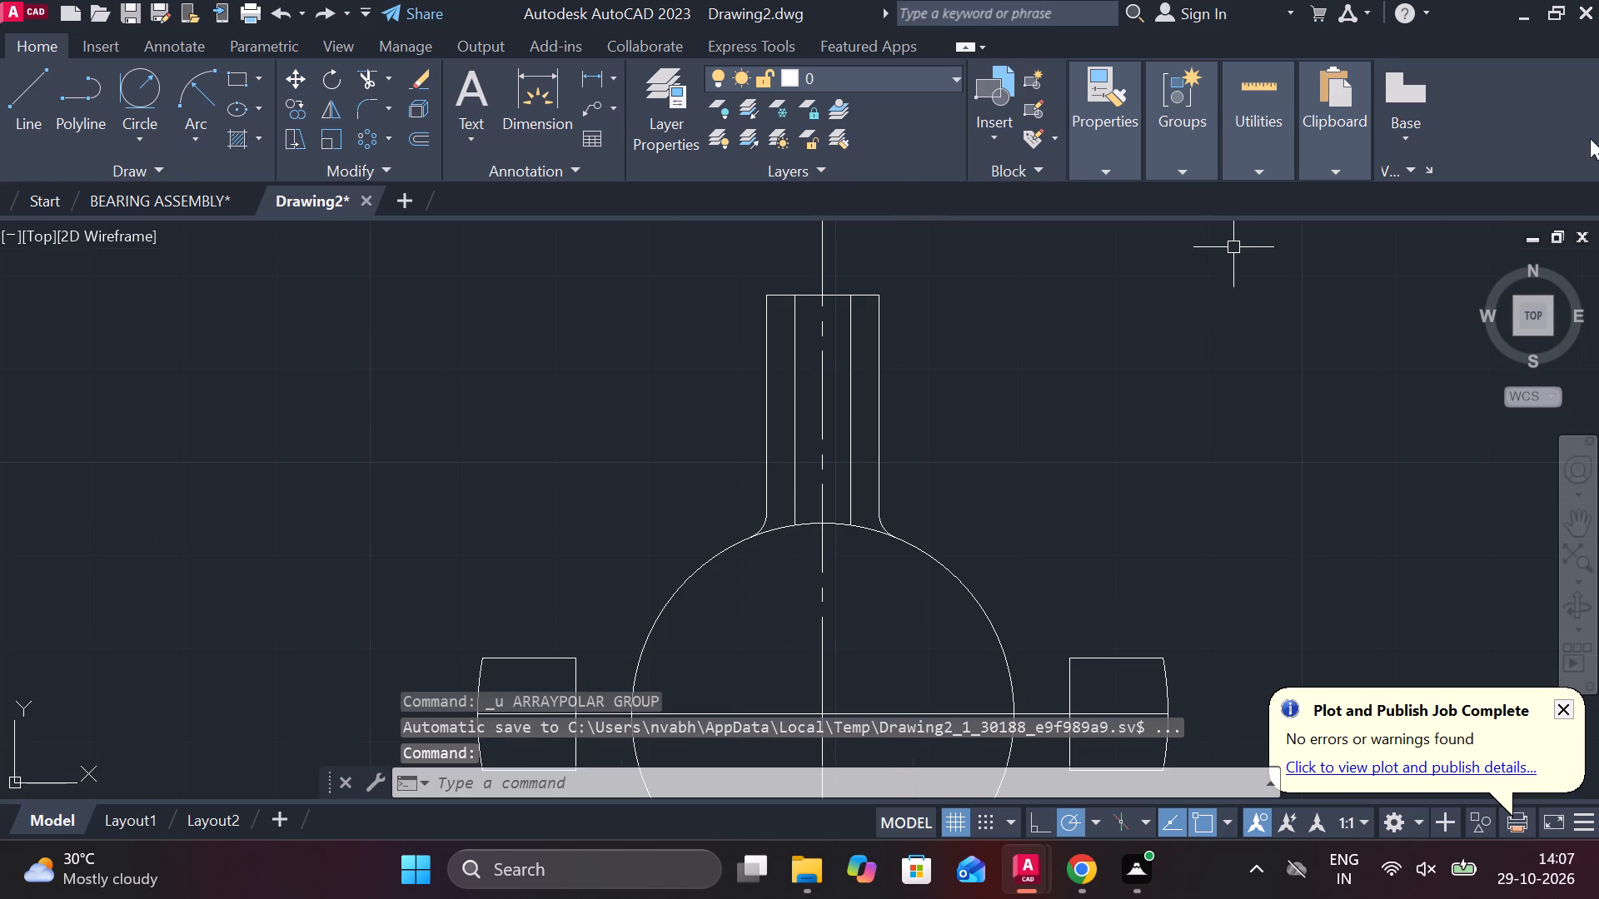
# Extend the upper and lower horizontal edges of both side blocks inward to the circle.
pyautogui.scroll(-1, 1215, 494)
pyautogui.moveTo(1193, 491); pyautogui.dragTo(1128, 420, button='middle')
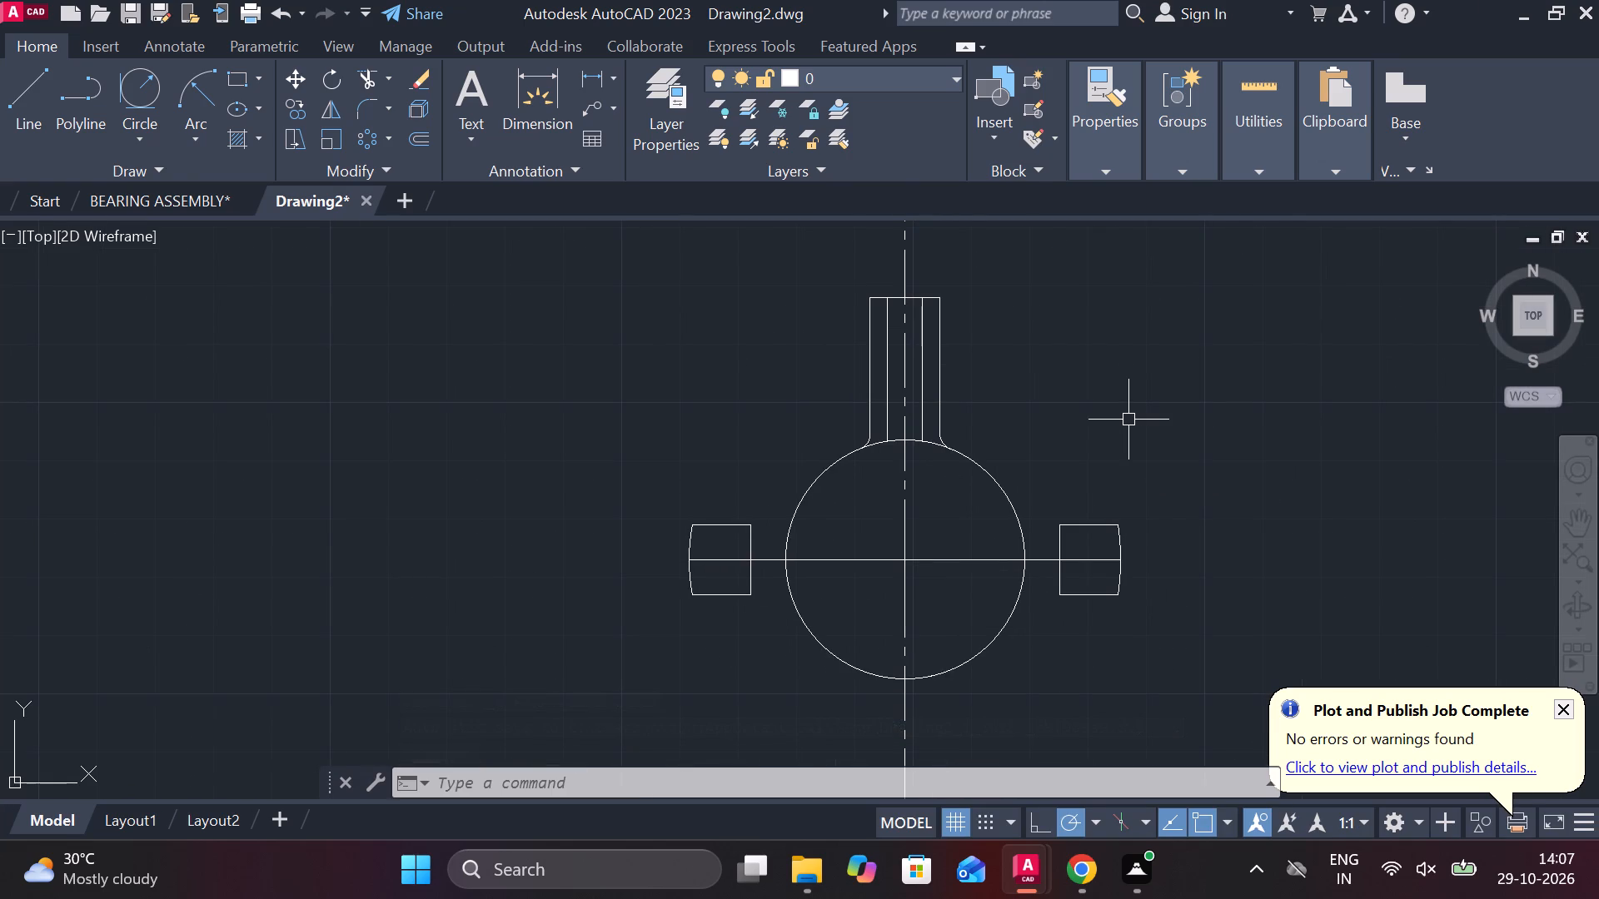
pyautogui.moveTo(1158, 454); pyautogui.dragTo(1123, 425, button='middle')
pyautogui.press('Escape')
pyautogui.scroll(1, 675, 522)
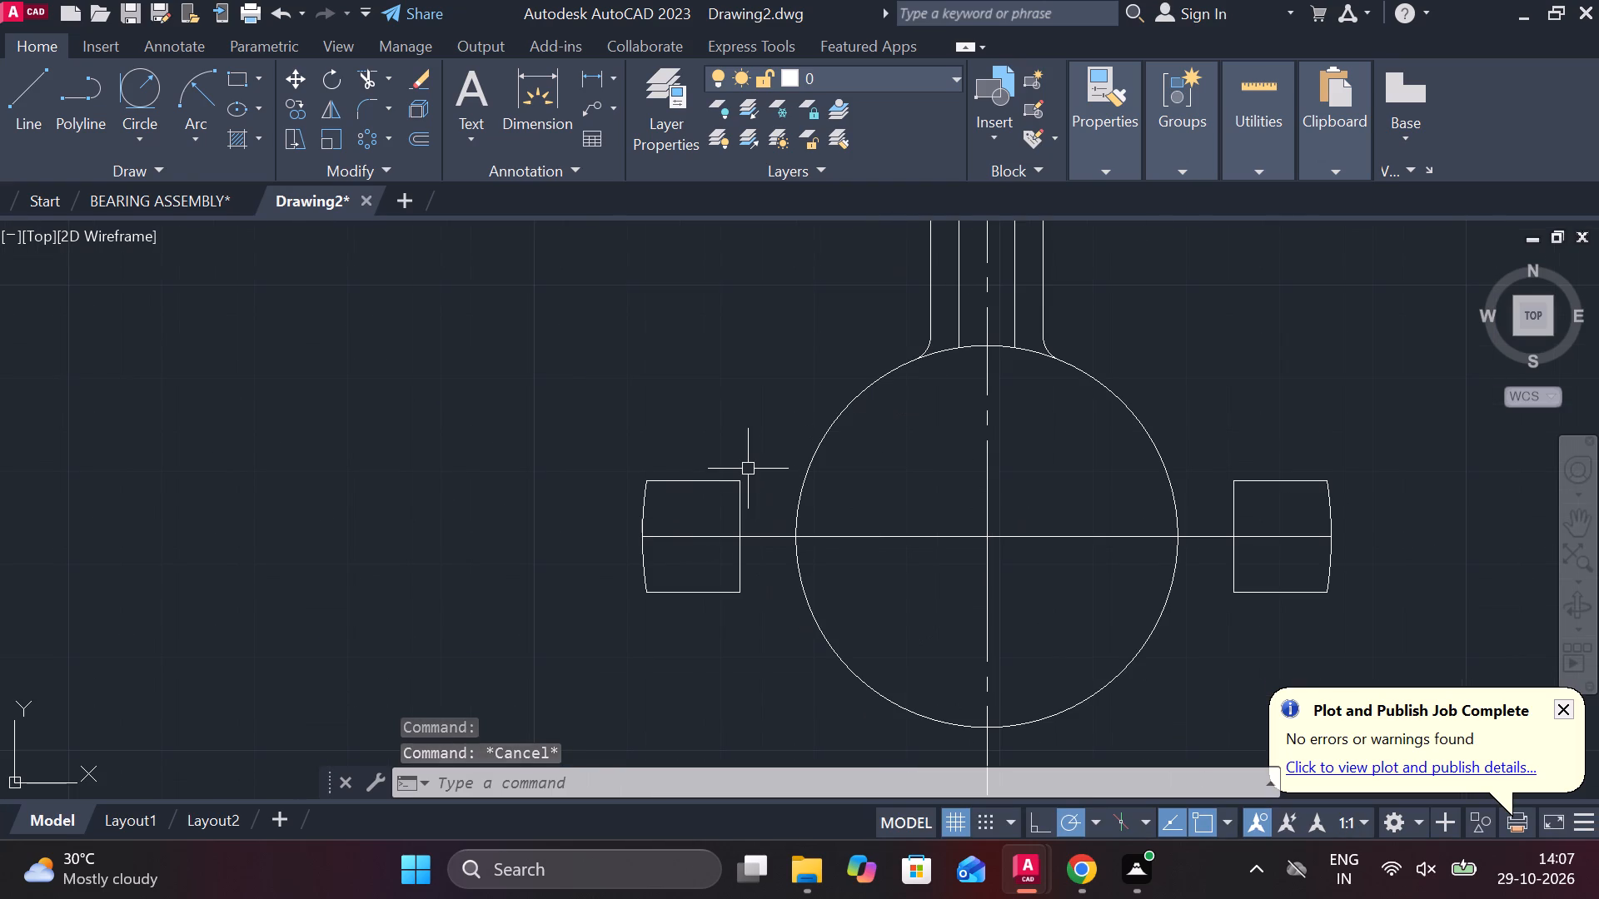
pyautogui.write('EX')
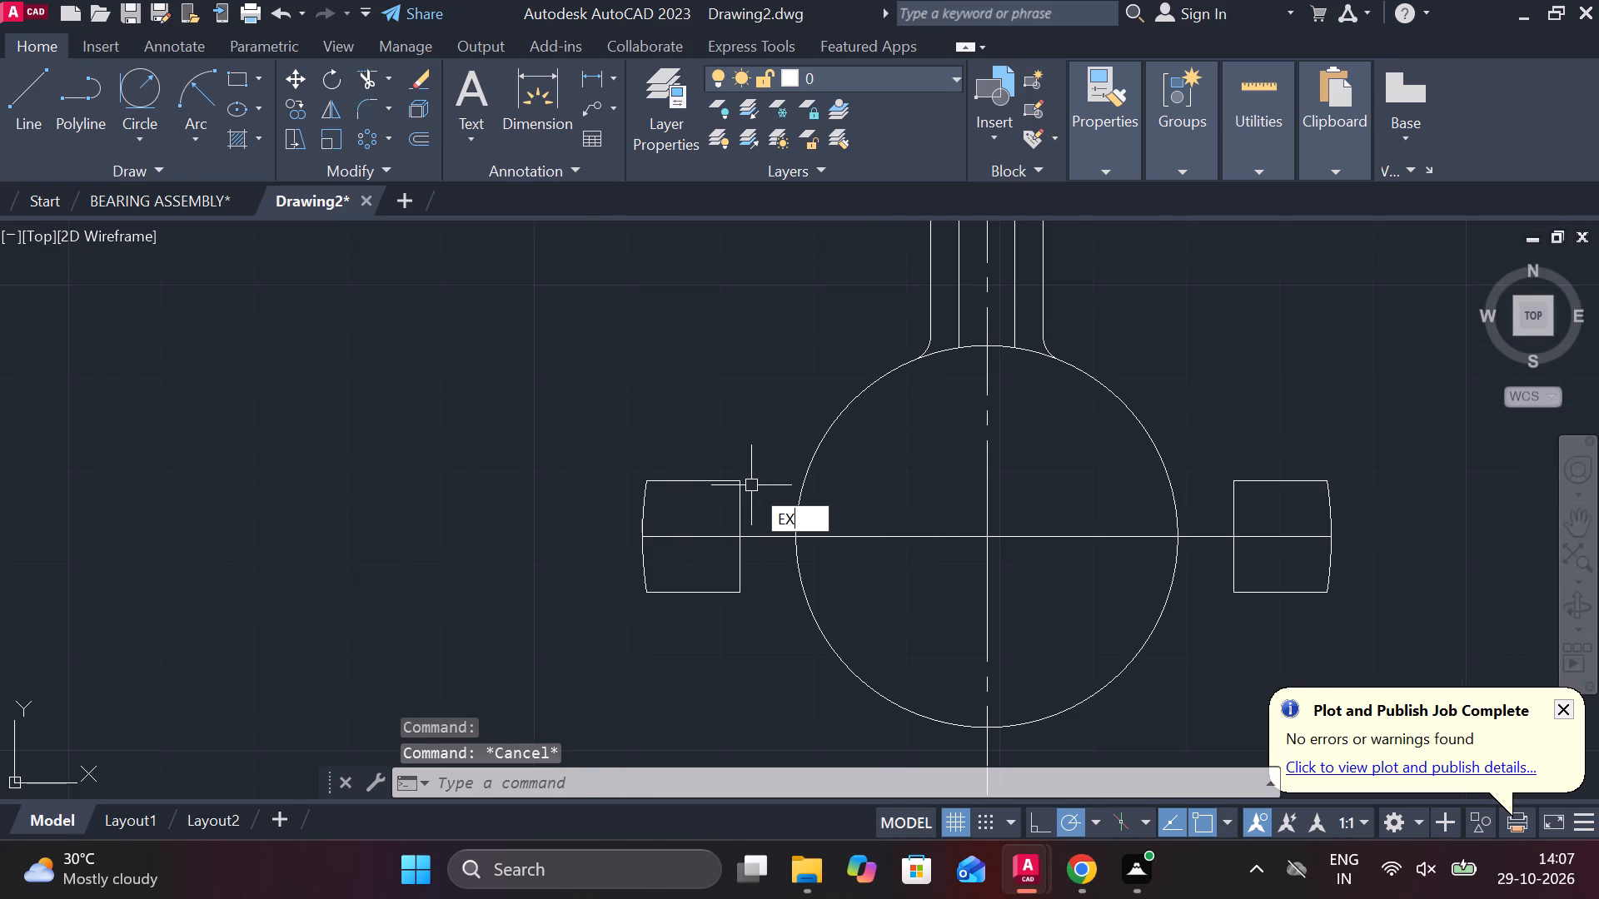
pyautogui.press('space')
pyautogui.click(709, 488)
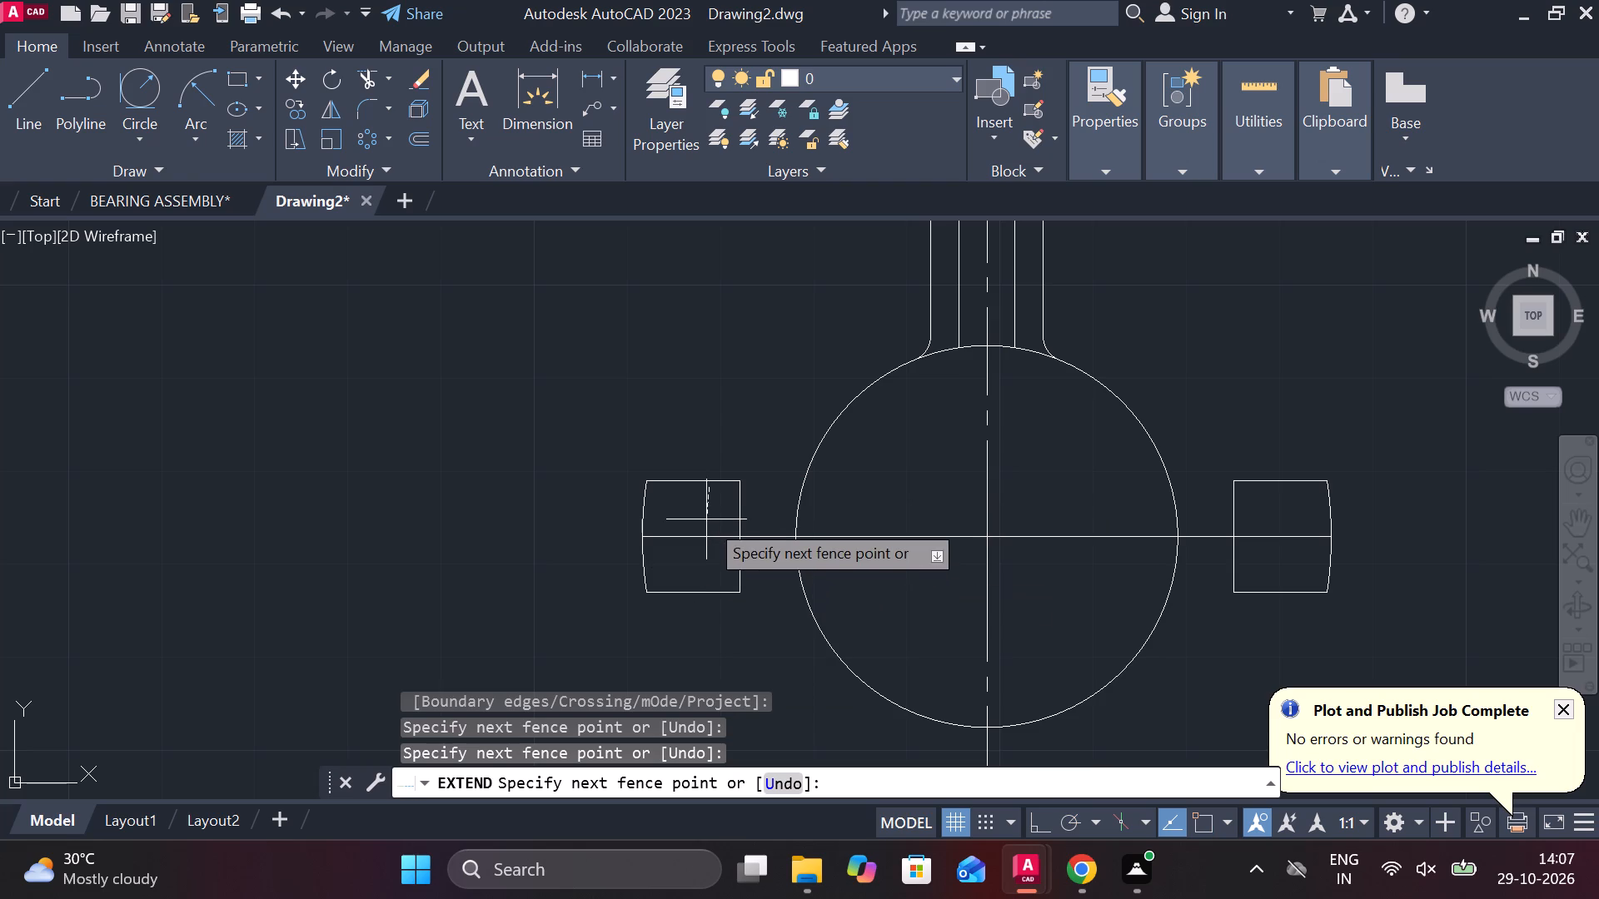
pyautogui.click(706, 486)
pyautogui.click(695, 484)
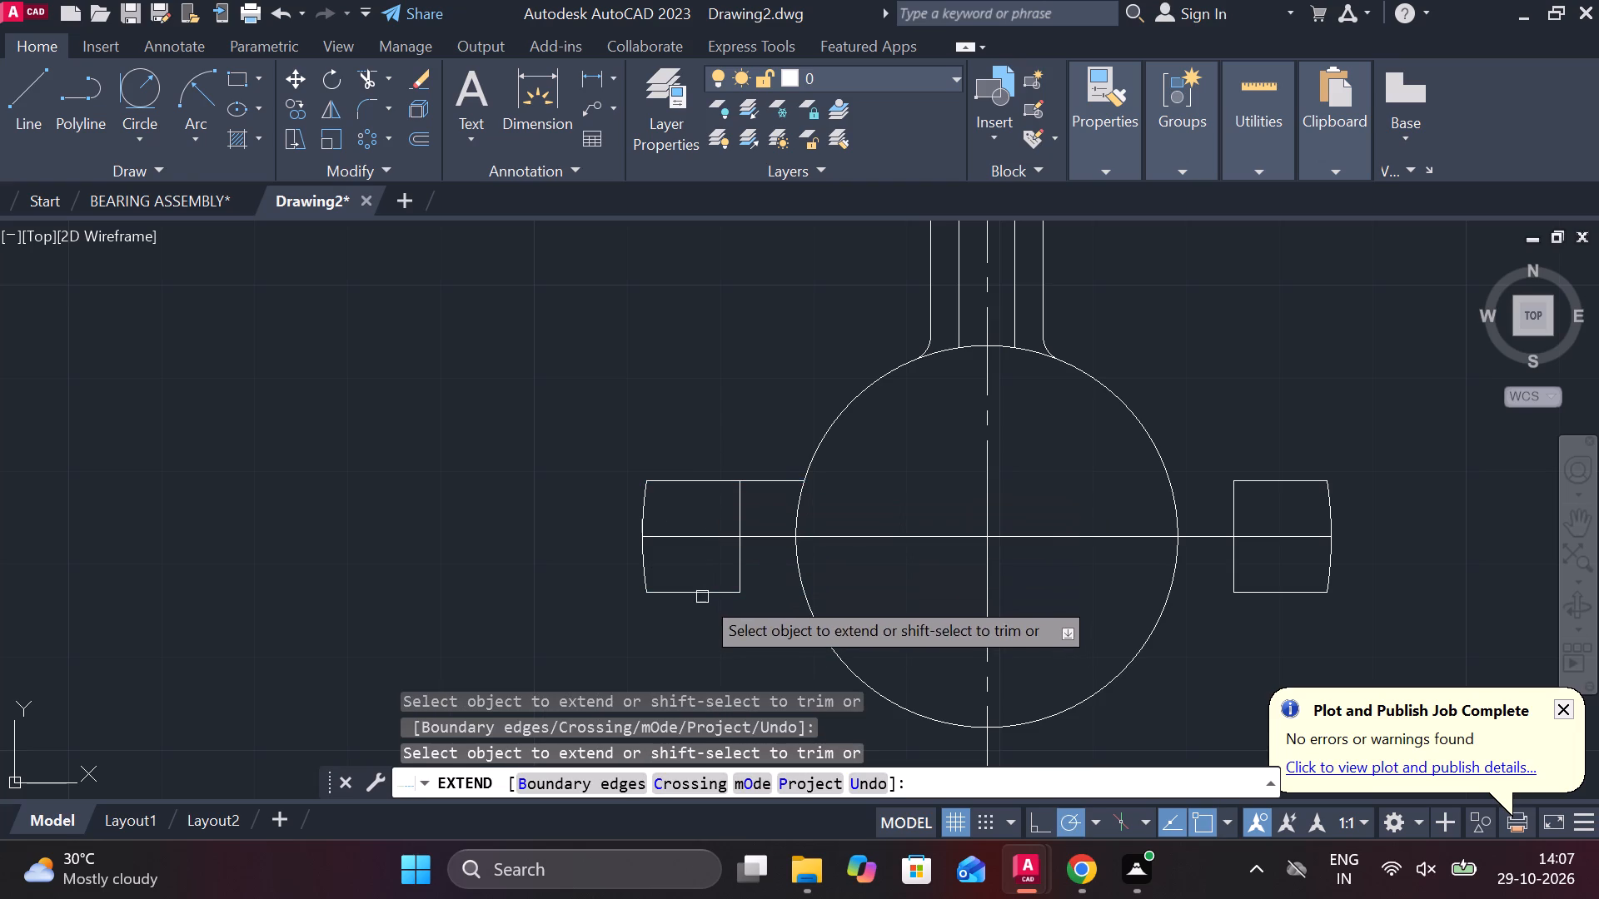
pyautogui.click(702, 597)
pyautogui.click(1288, 487)
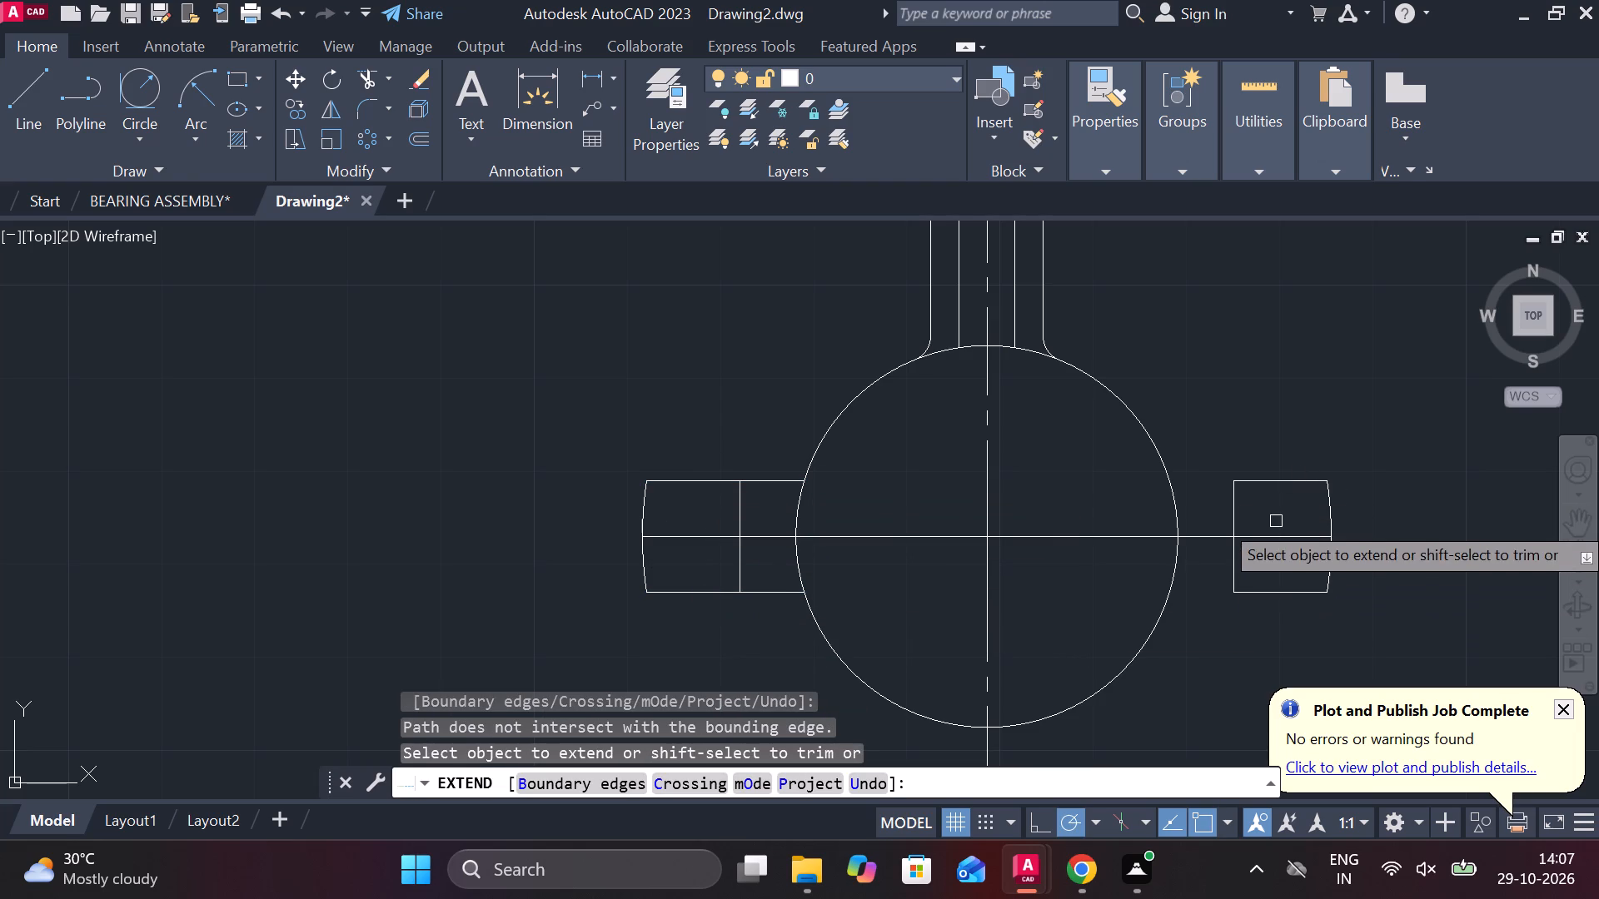
pyautogui.click(1267, 484)
pyautogui.click(1265, 596)
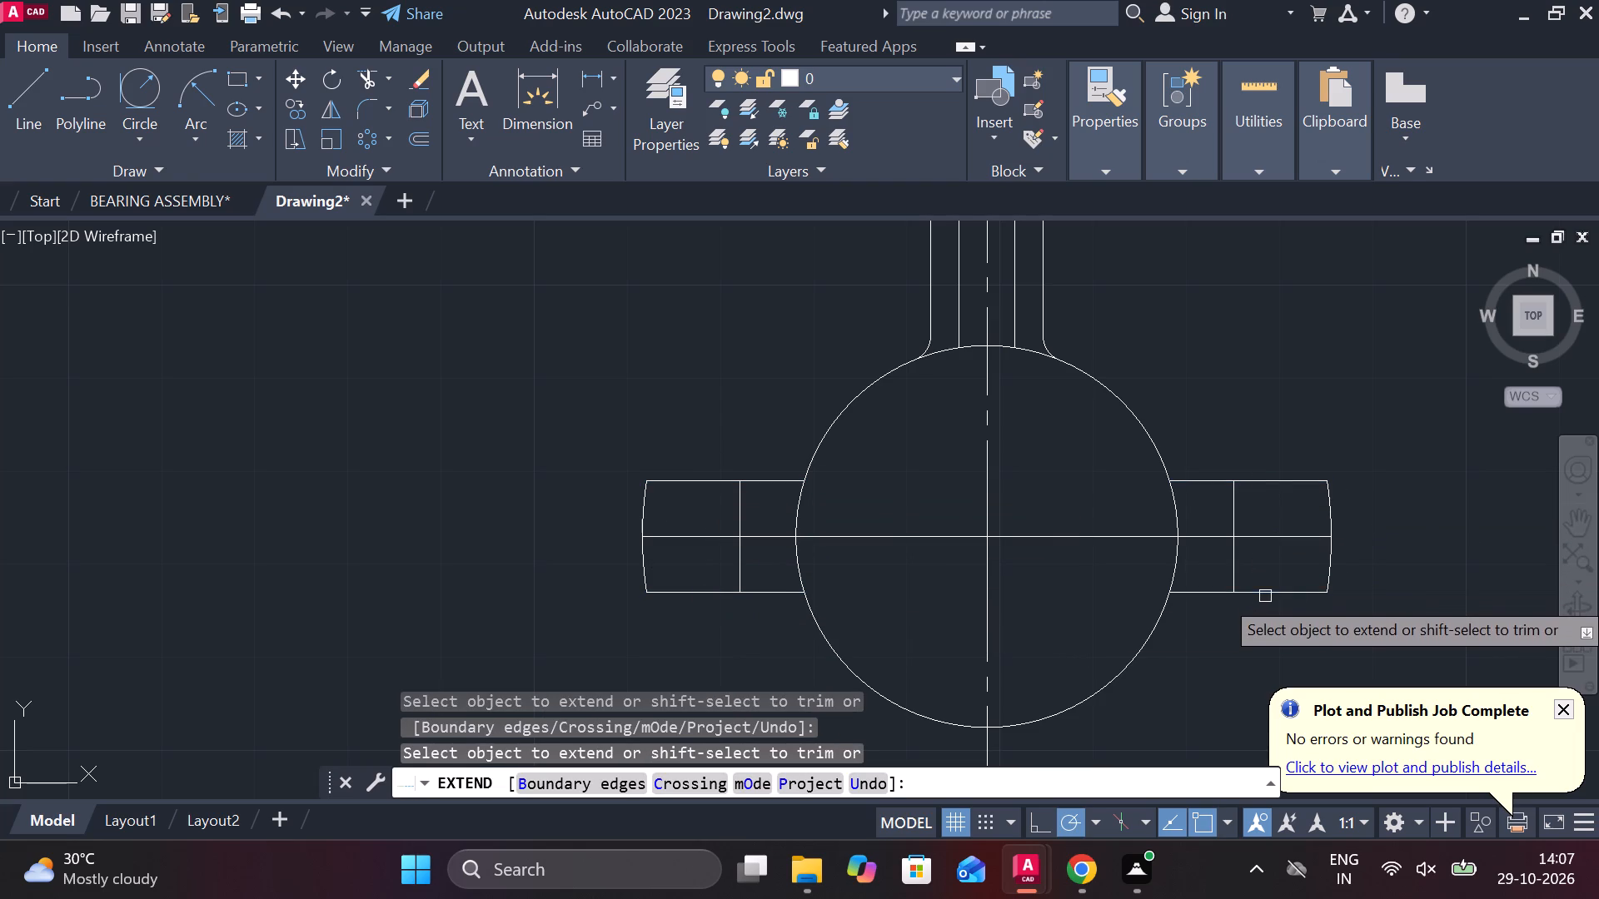
pyautogui.moveTo(1387, 571); pyautogui.dragTo(1324, 570, button='middle')
pyautogui.press('Escape')
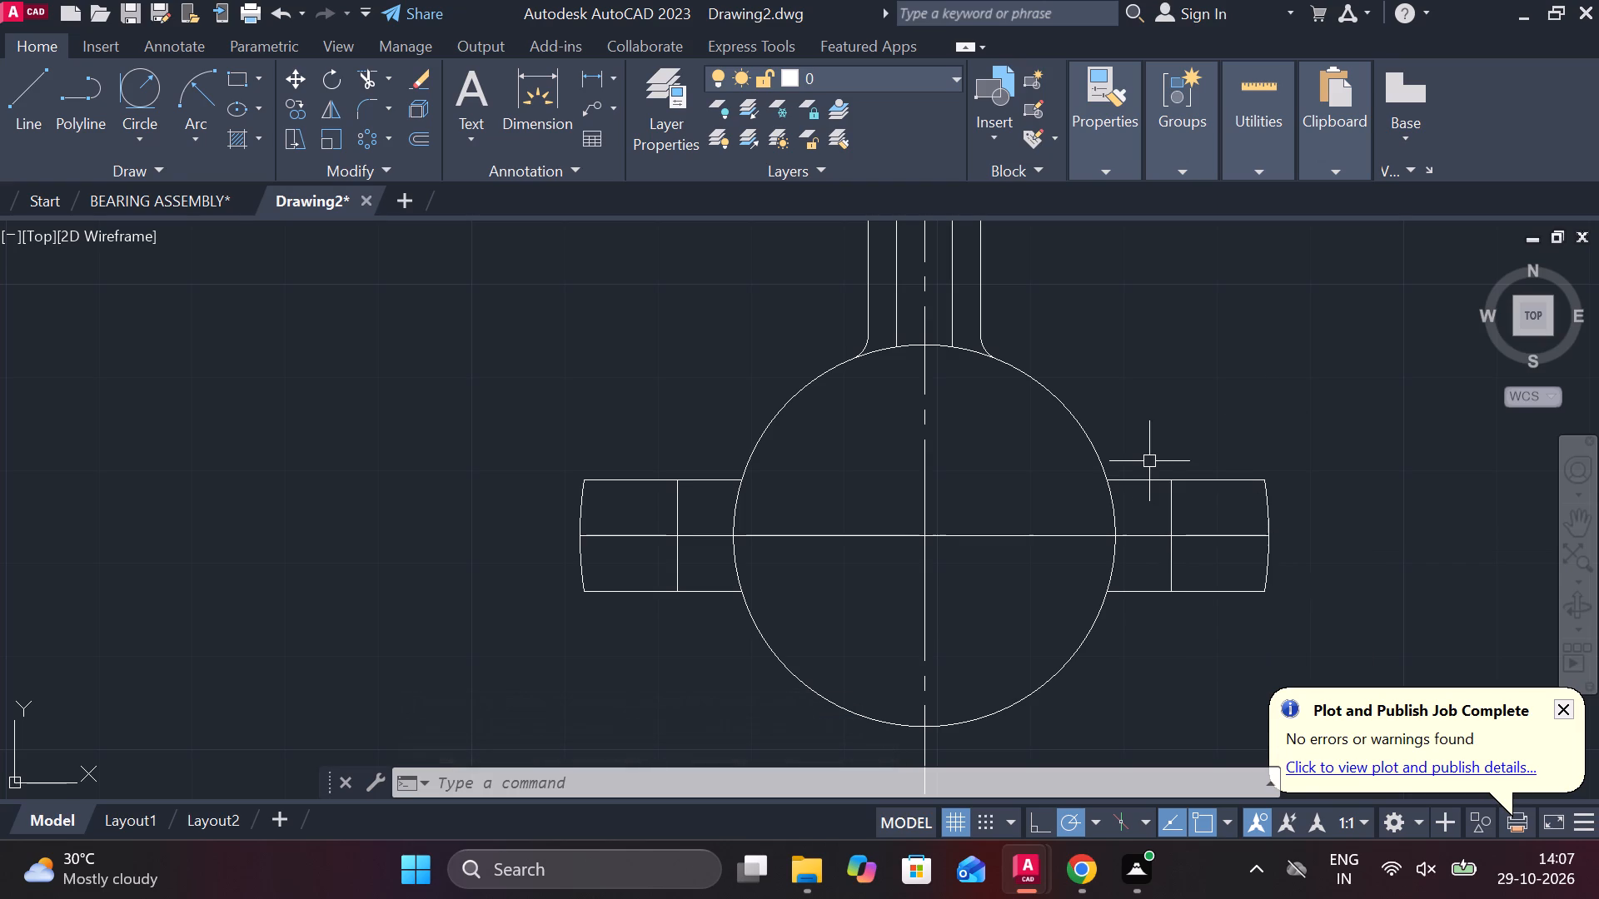
pyautogui.press('Escape')
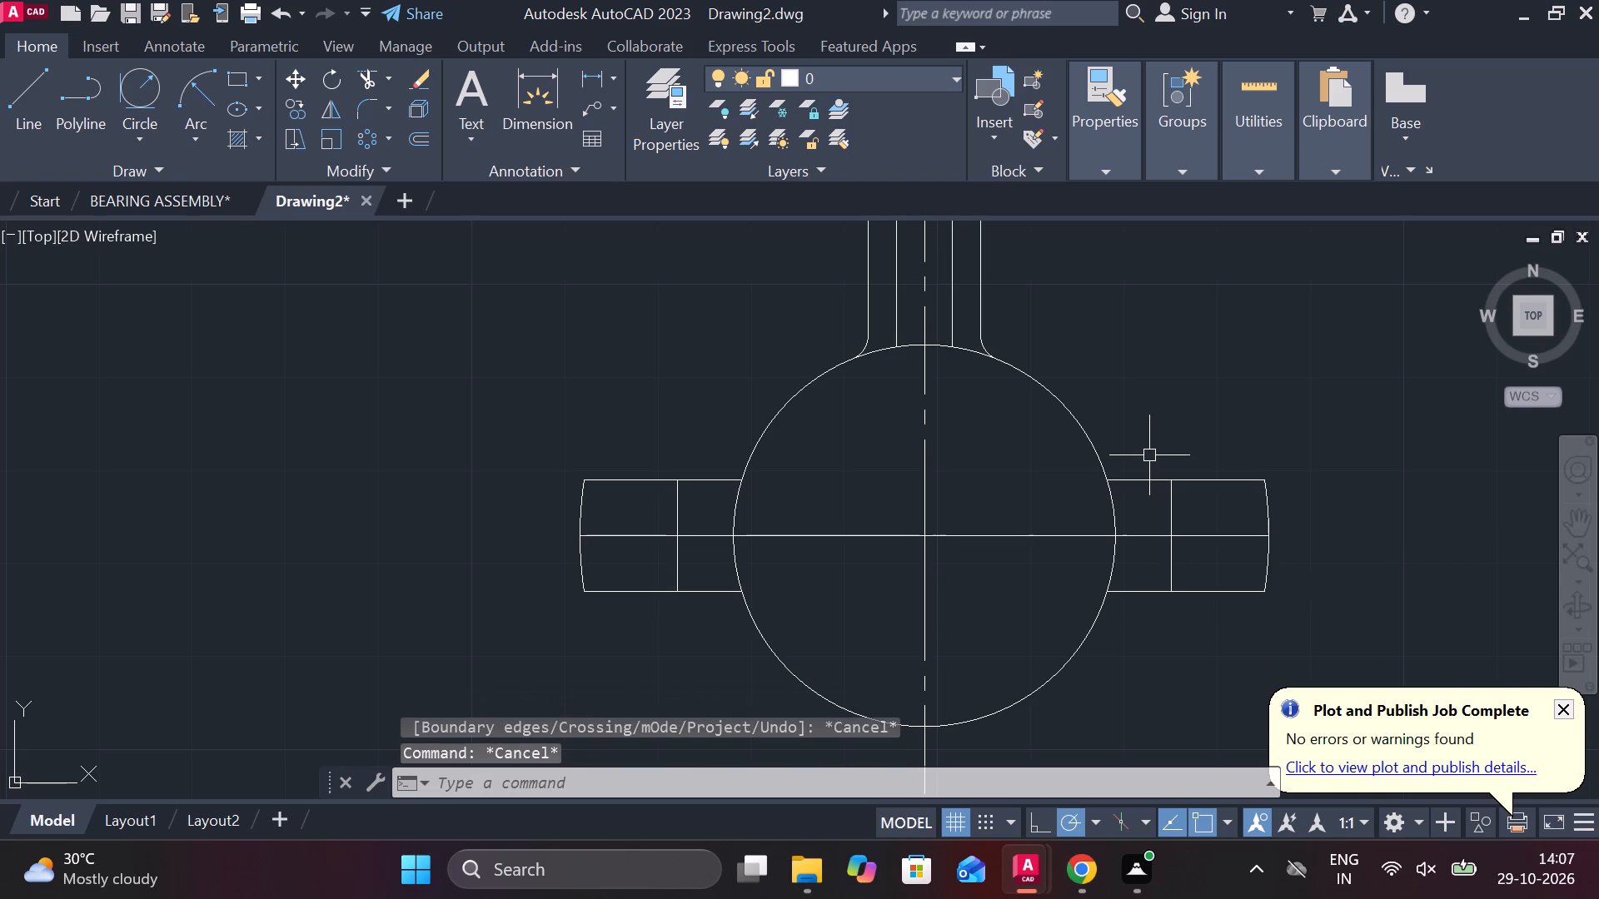
# Fillet the four horizontal edges of the two side arms into the circle with a radius of 3.
pyautogui.write('F R')
pyautogui.press('space')
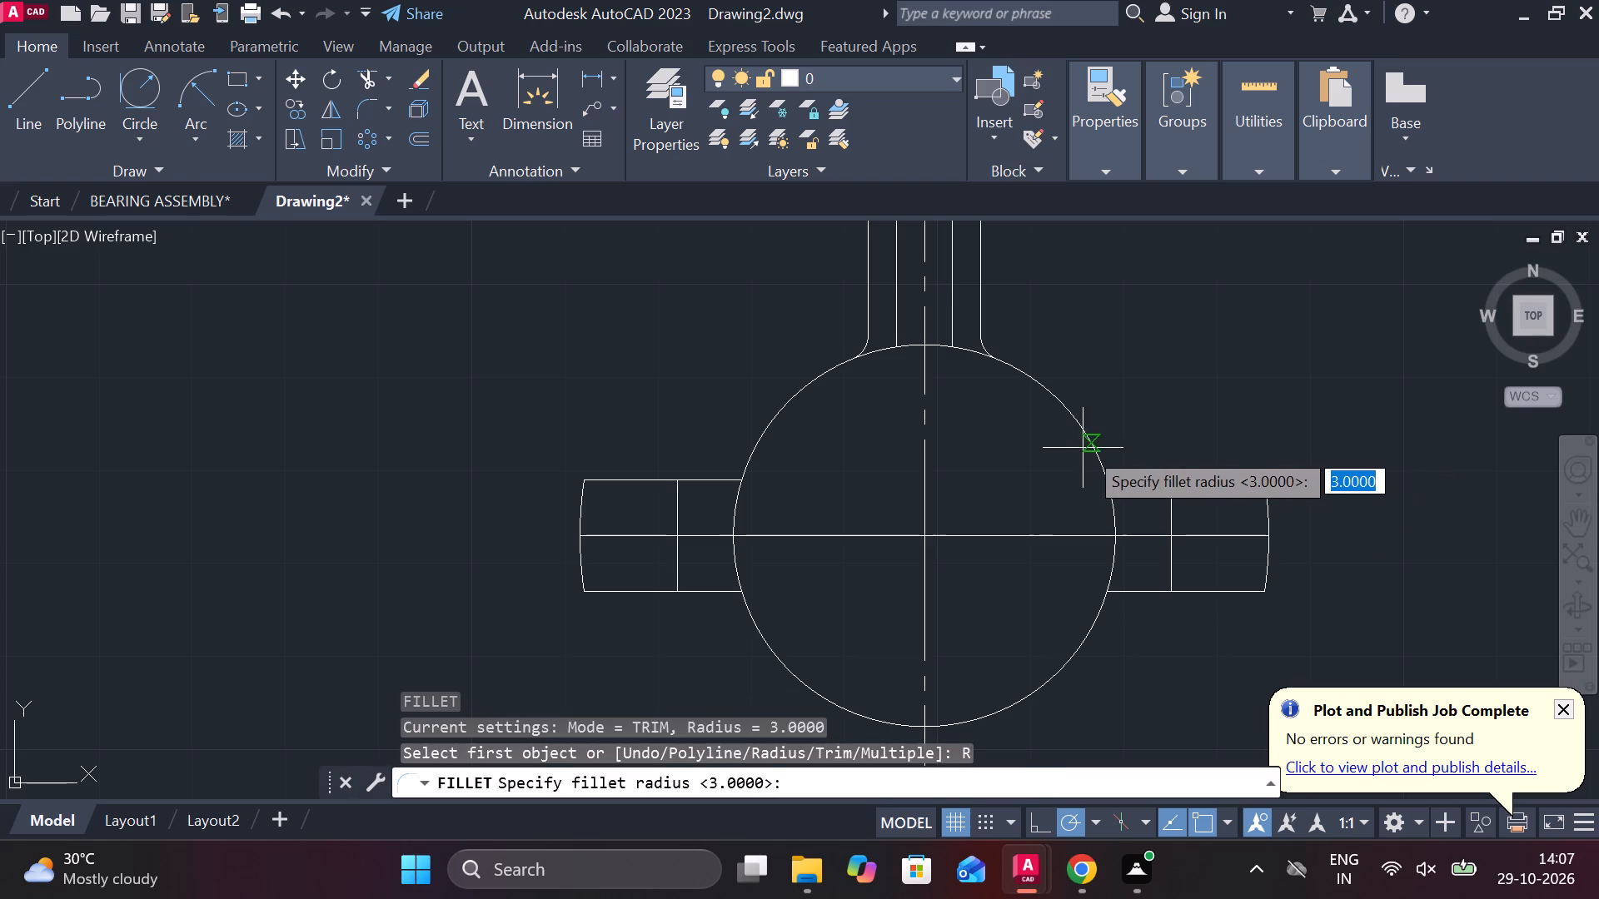
pyautogui.press('space')
pyautogui.click(1093, 454)
pyautogui.click(1128, 484)
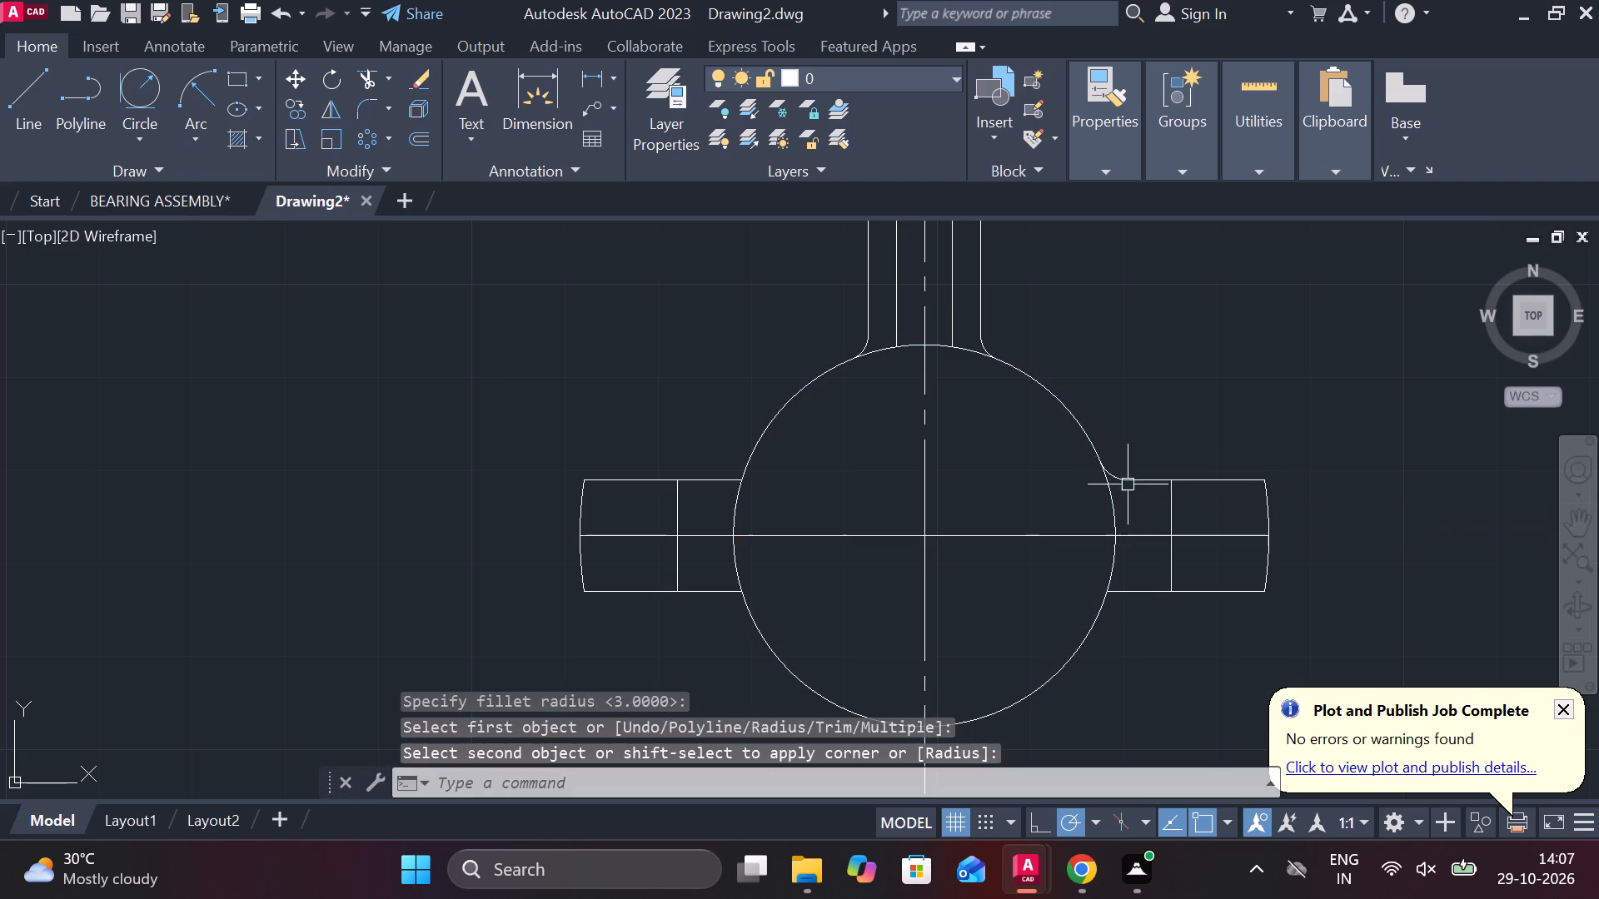
pyautogui.press('space')
pyautogui.click(1121, 597)
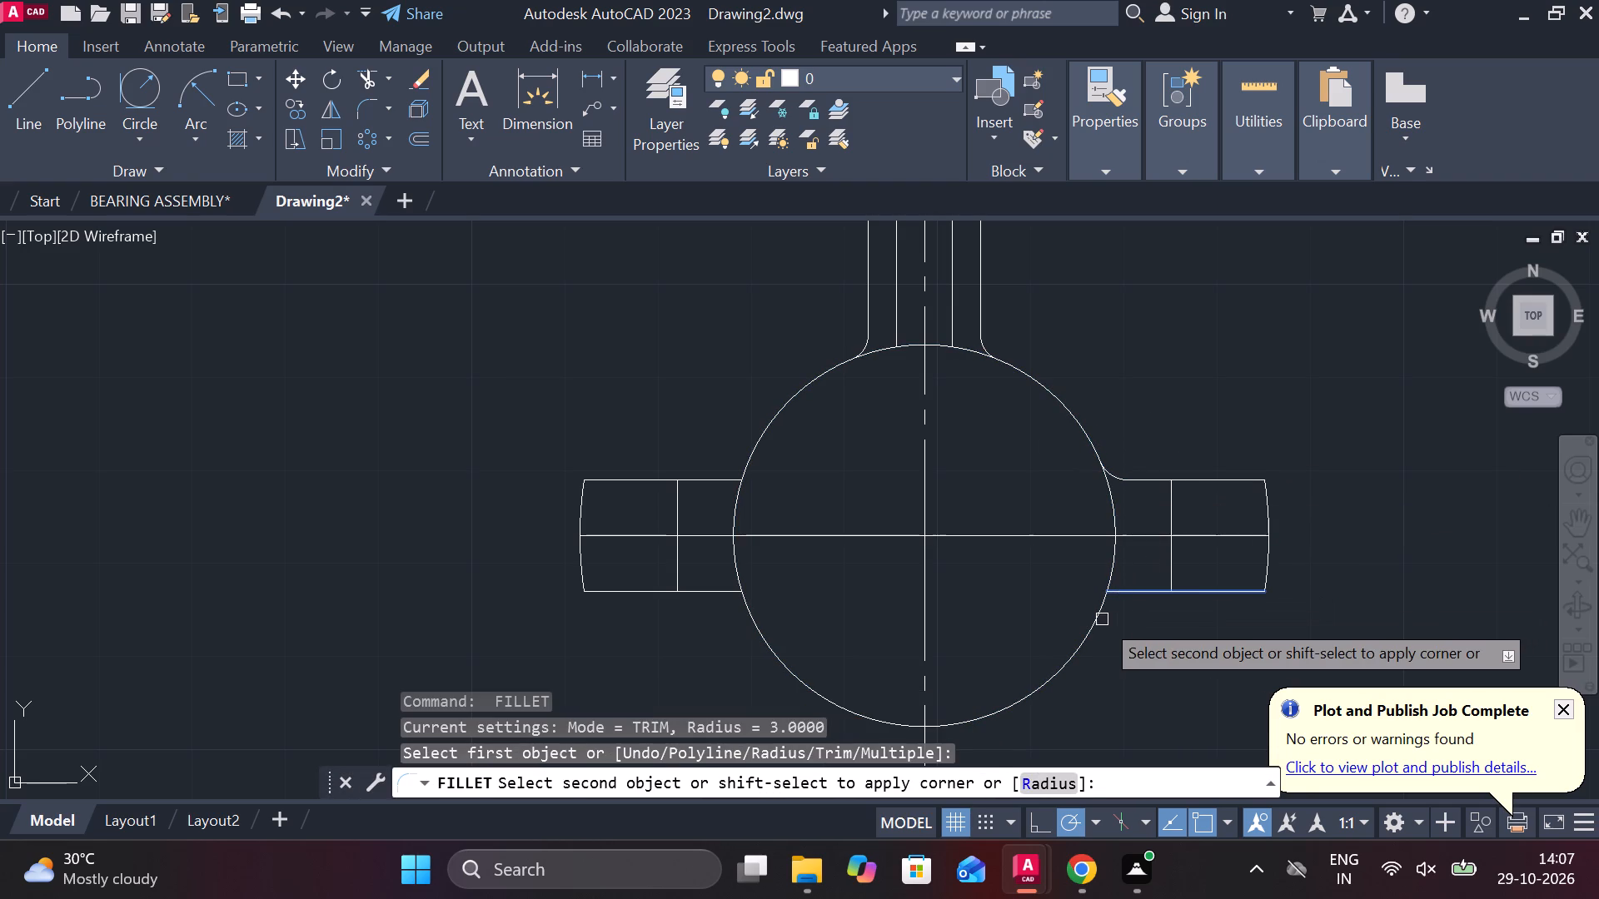
pyautogui.click(1101, 618)
pyautogui.press('space')
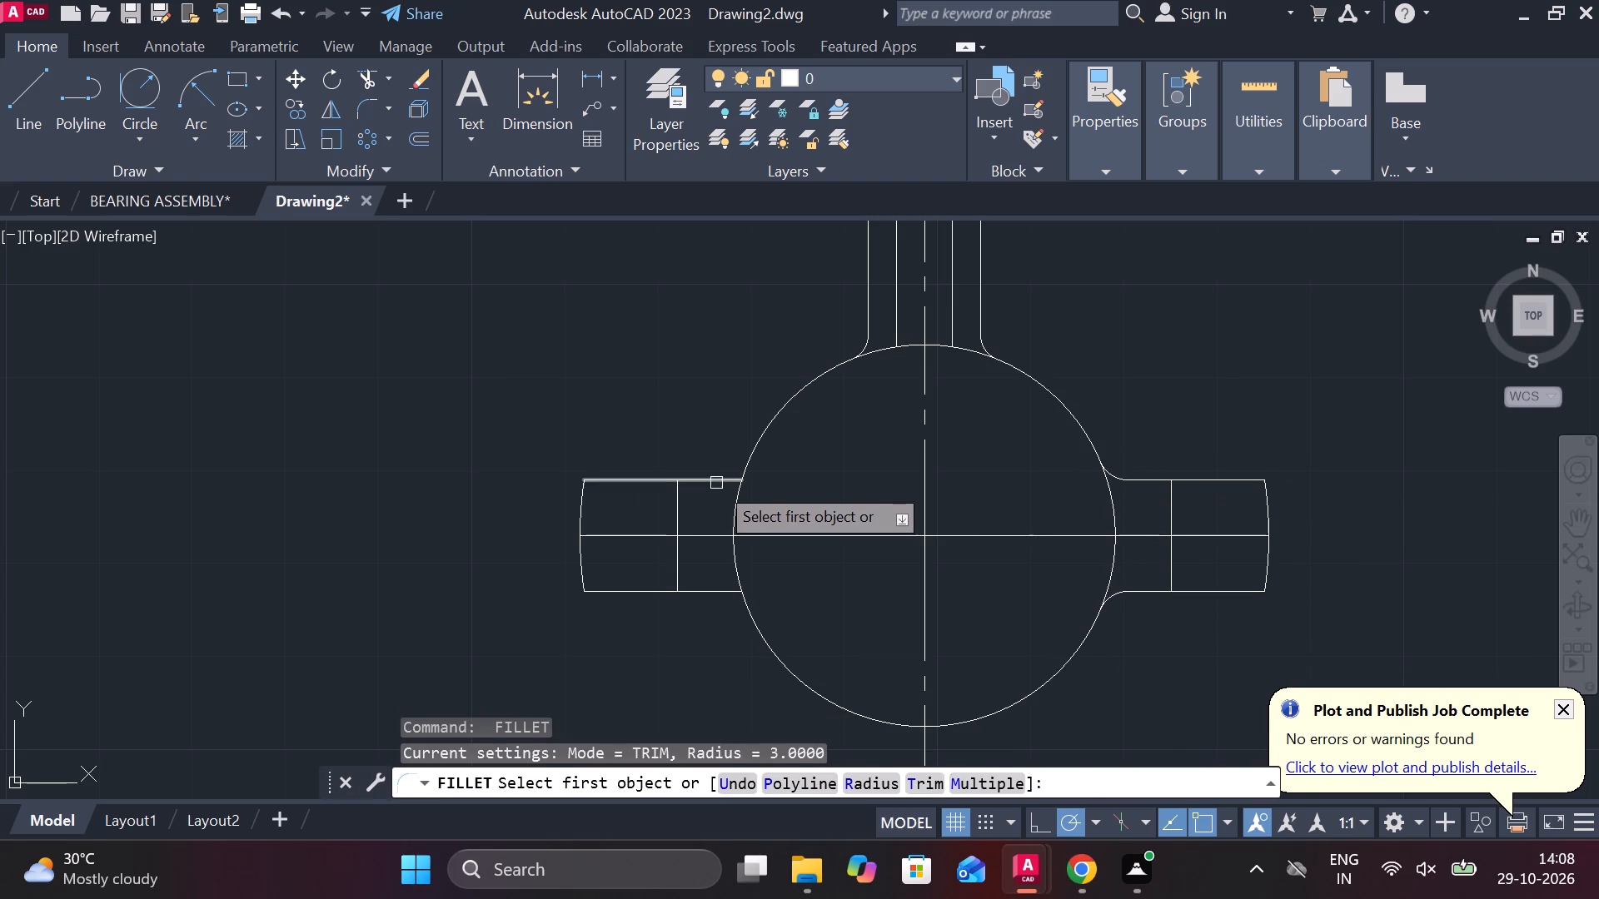
pyautogui.click(716, 483)
pyautogui.click(759, 447)
pyautogui.press('space')
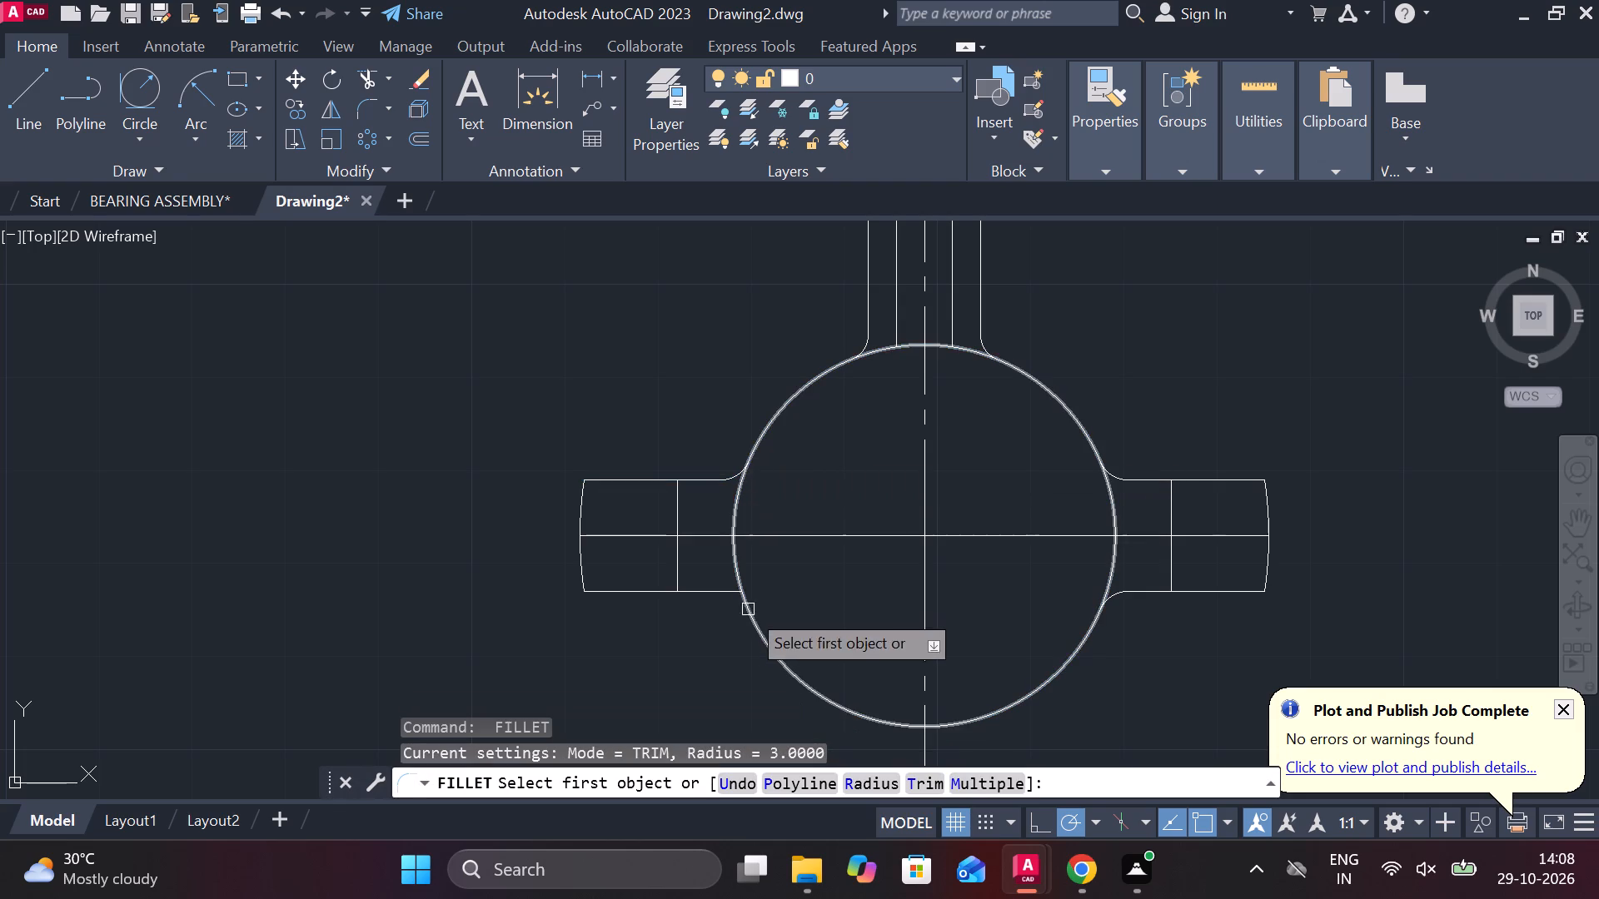
pyautogui.click(709, 594)
pyautogui.click(747, 618)
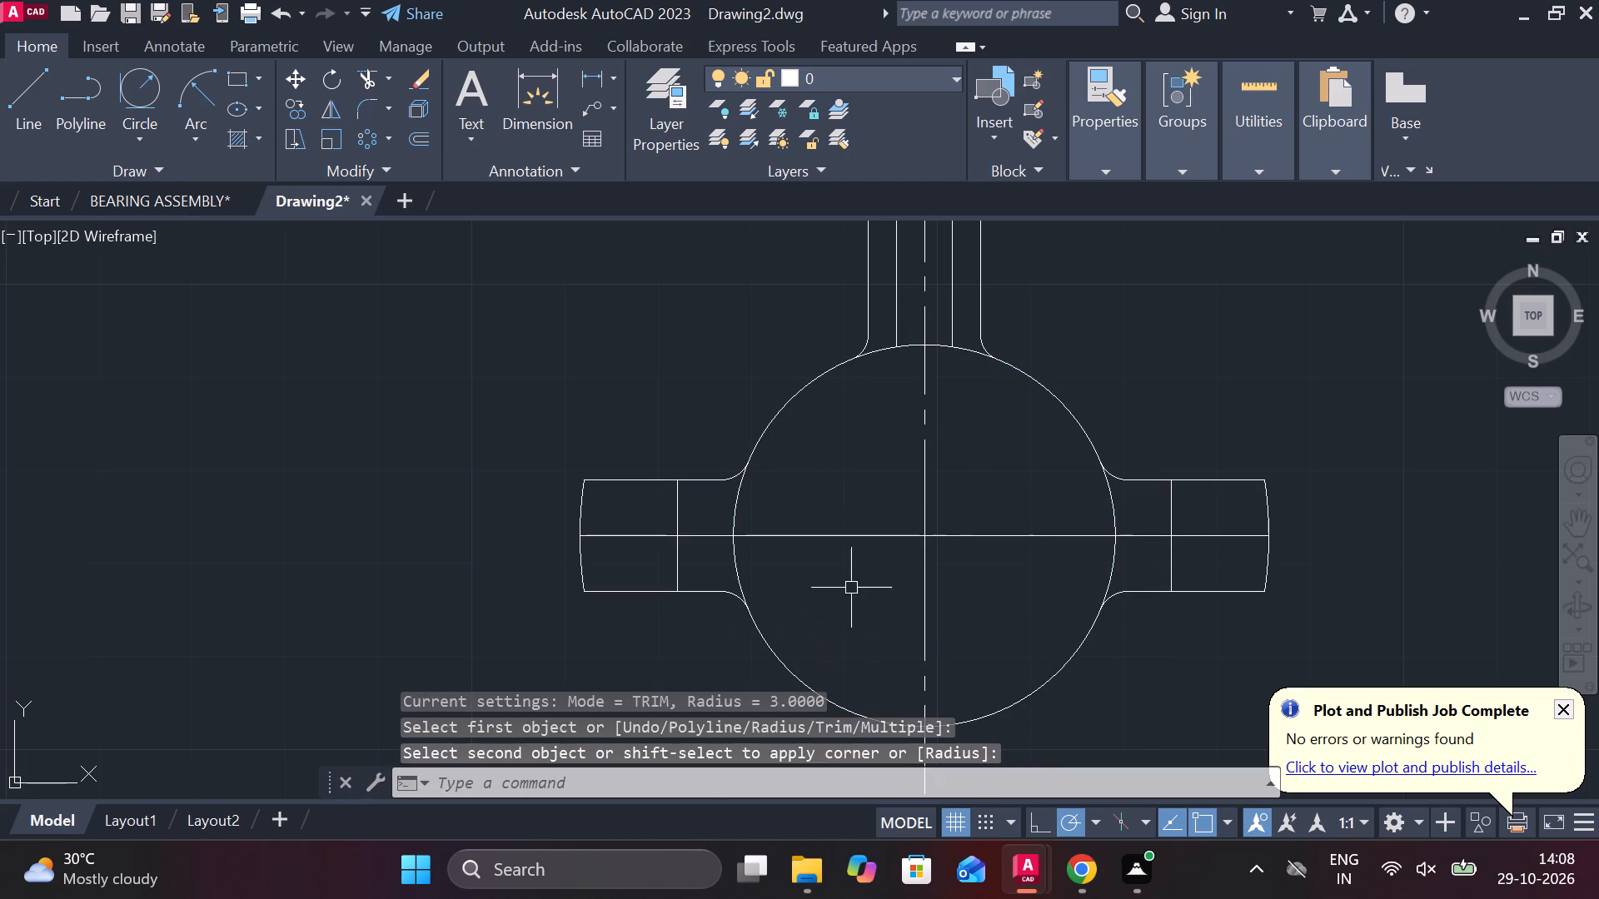
pyautogui.scroll(-1, 970, 515)
pyautogui.moveTo(970, 524); pyautogui.dragTo(914, 524, button='middle')
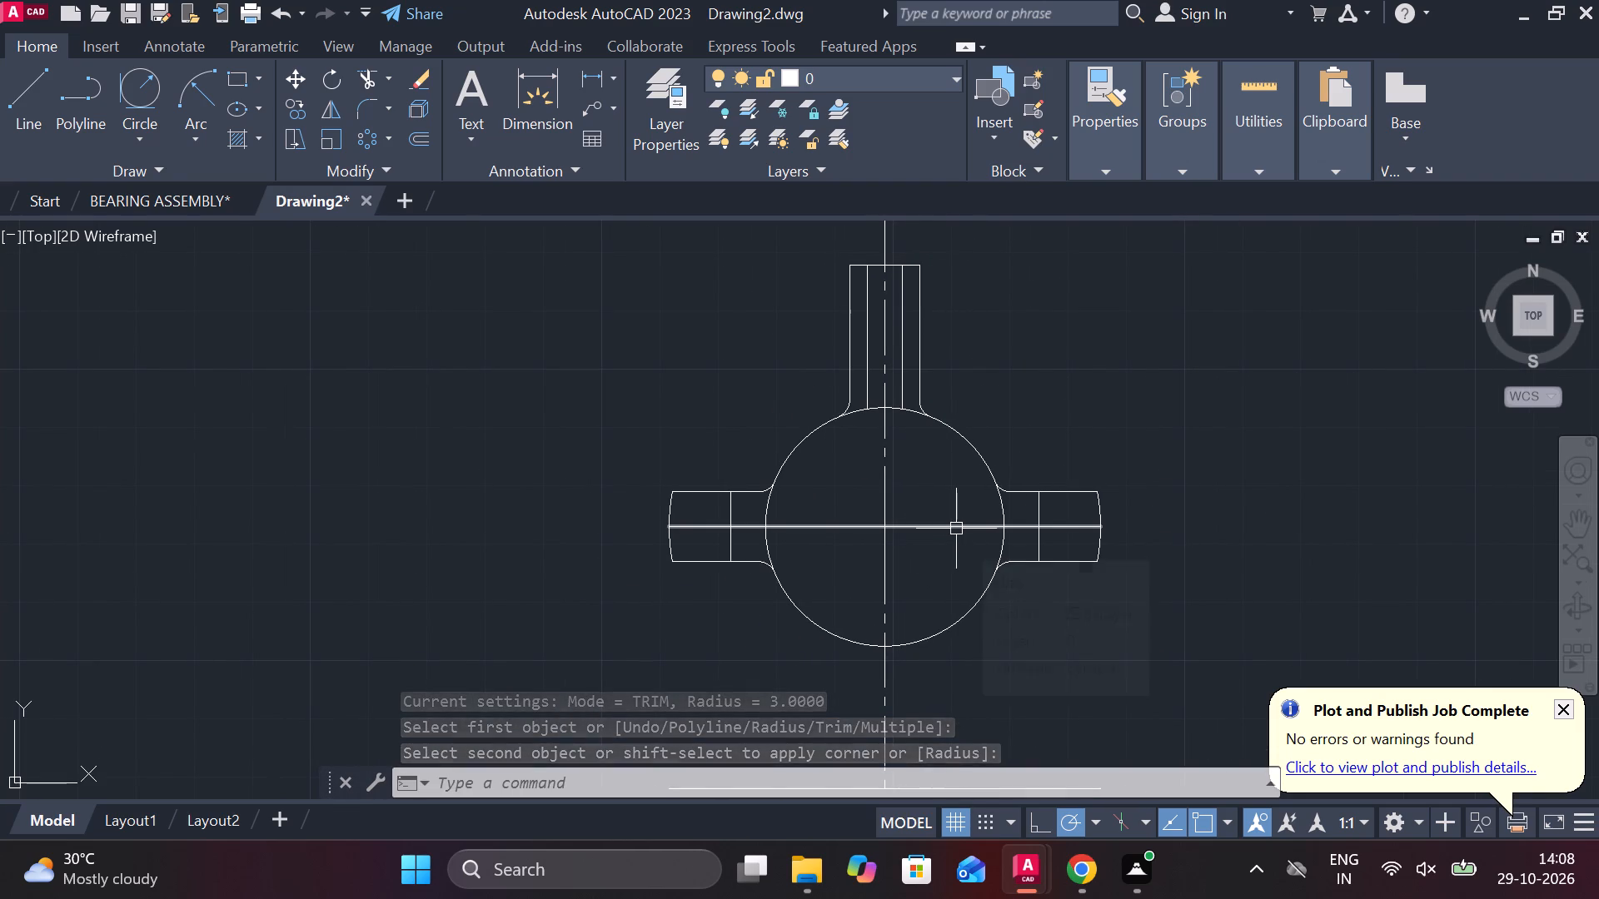
pyautogui.press('Escape')
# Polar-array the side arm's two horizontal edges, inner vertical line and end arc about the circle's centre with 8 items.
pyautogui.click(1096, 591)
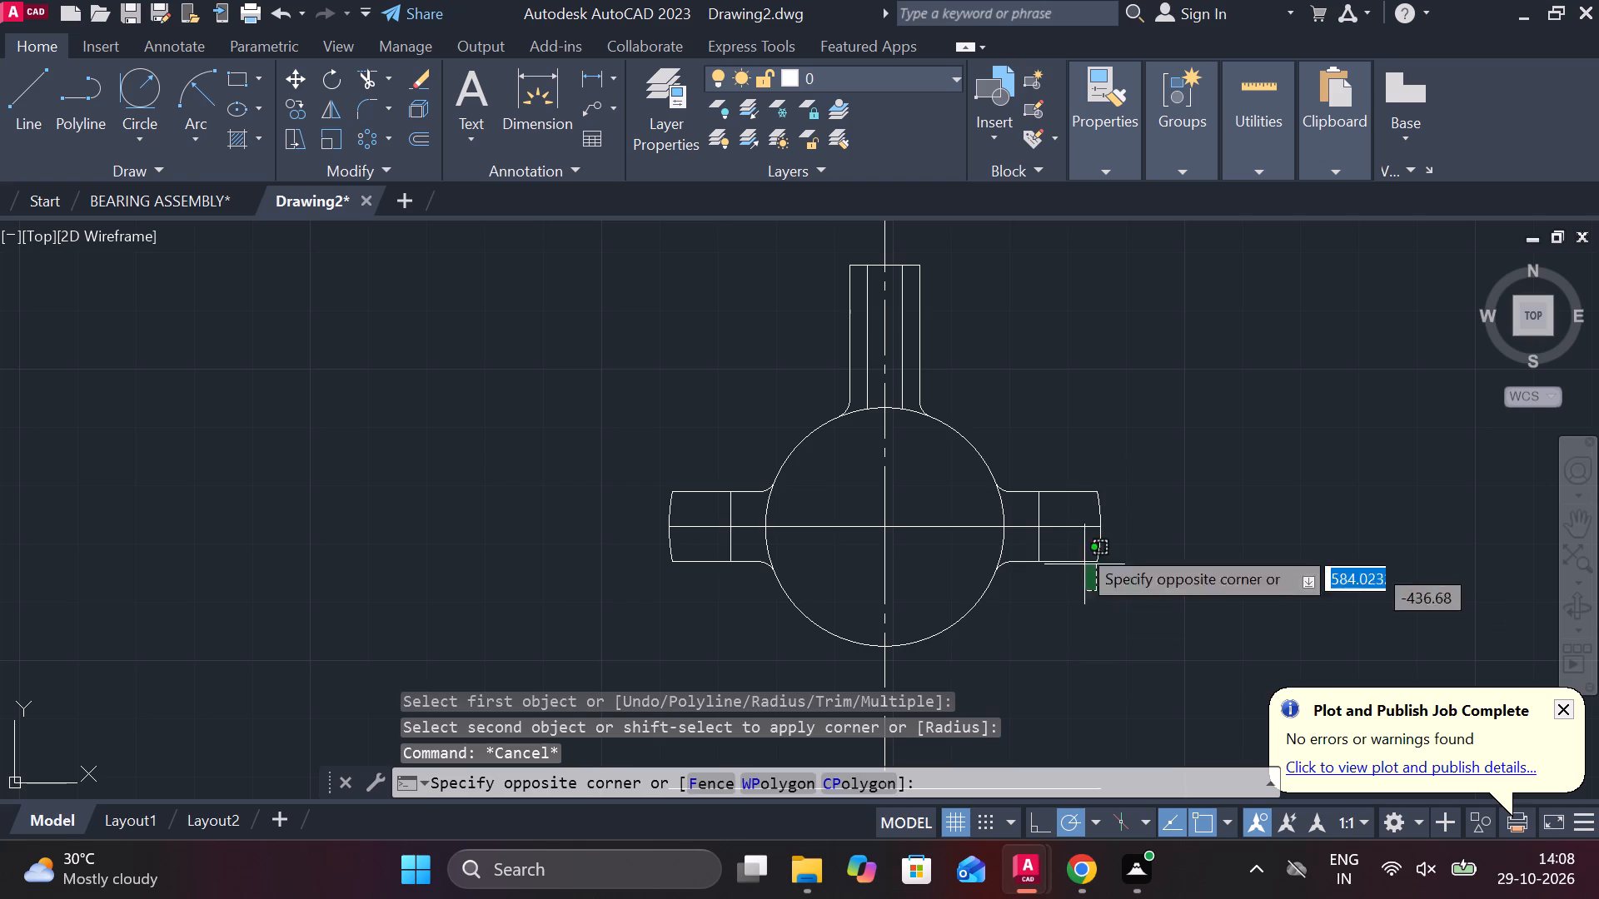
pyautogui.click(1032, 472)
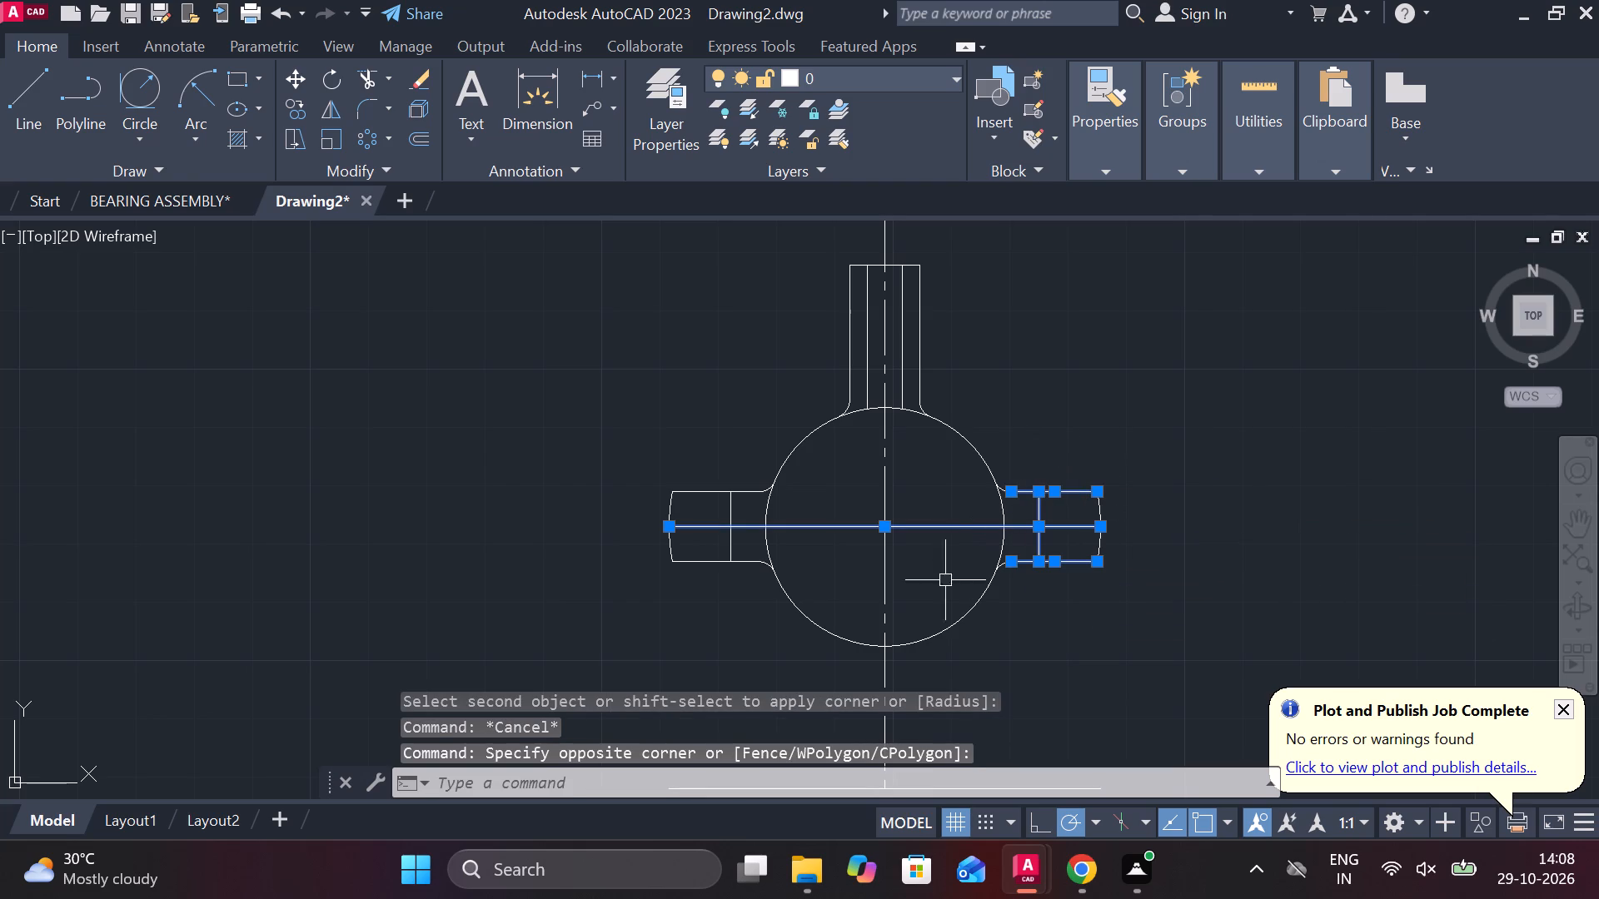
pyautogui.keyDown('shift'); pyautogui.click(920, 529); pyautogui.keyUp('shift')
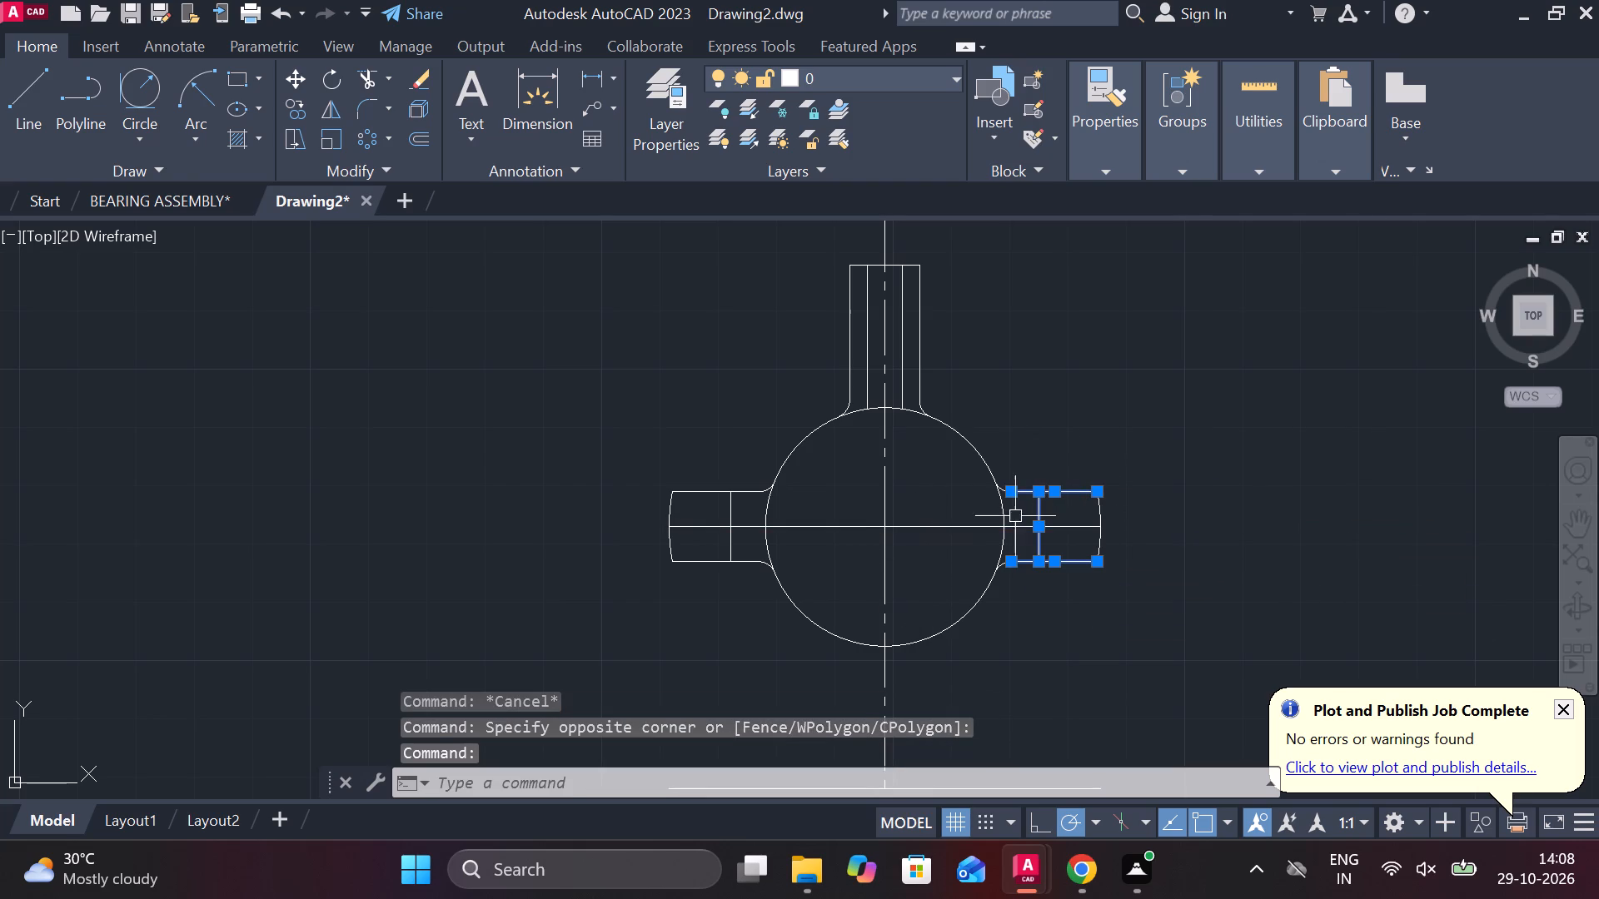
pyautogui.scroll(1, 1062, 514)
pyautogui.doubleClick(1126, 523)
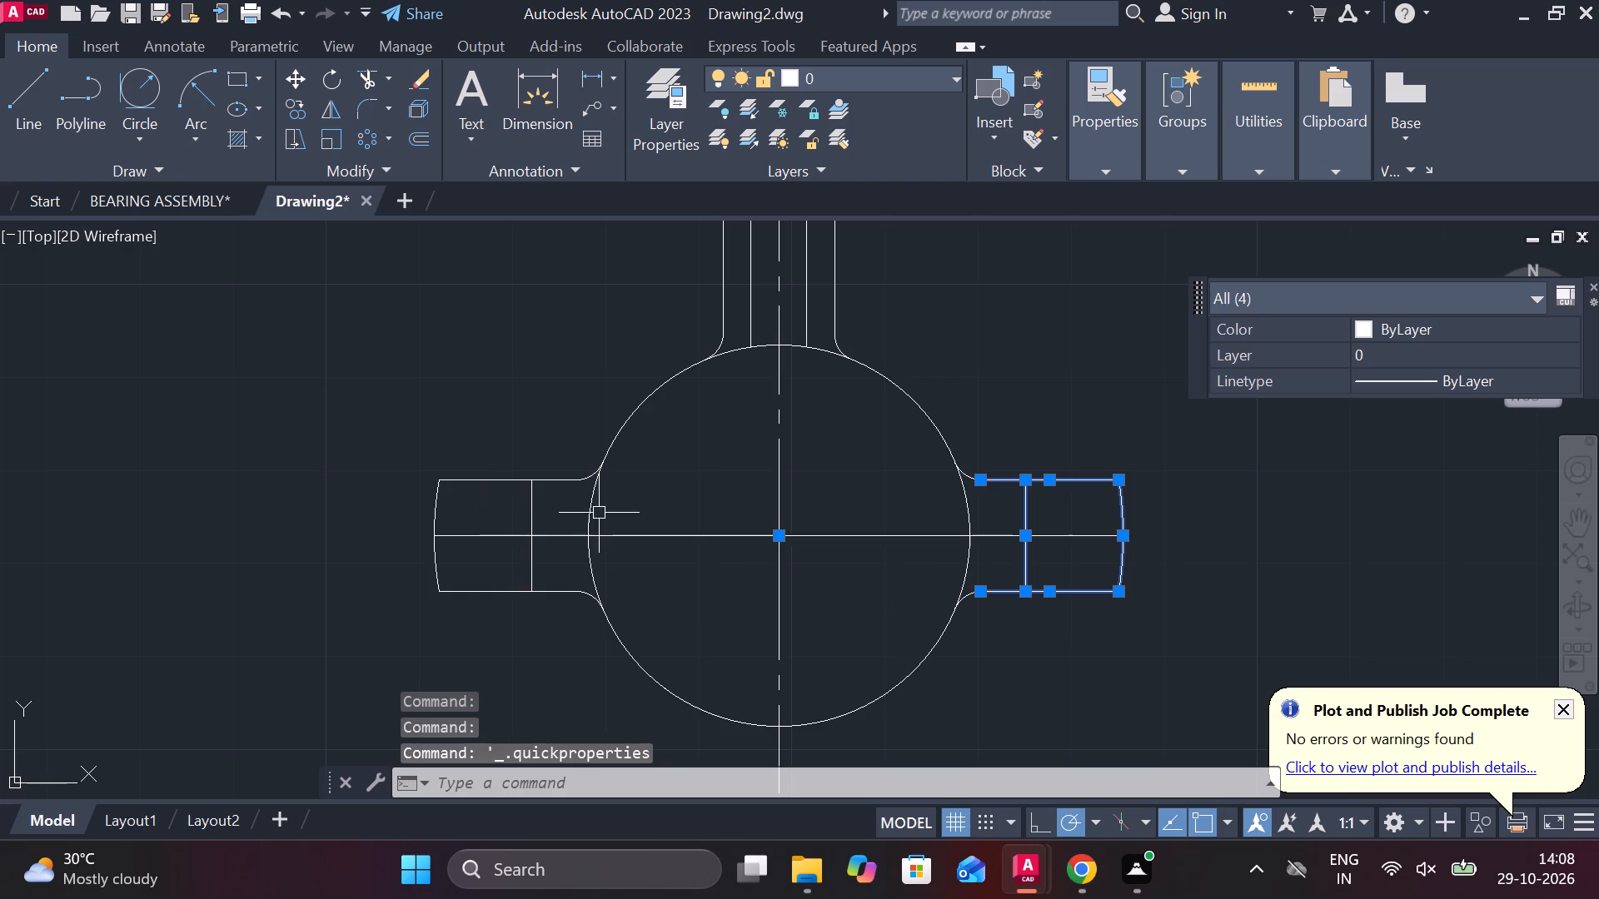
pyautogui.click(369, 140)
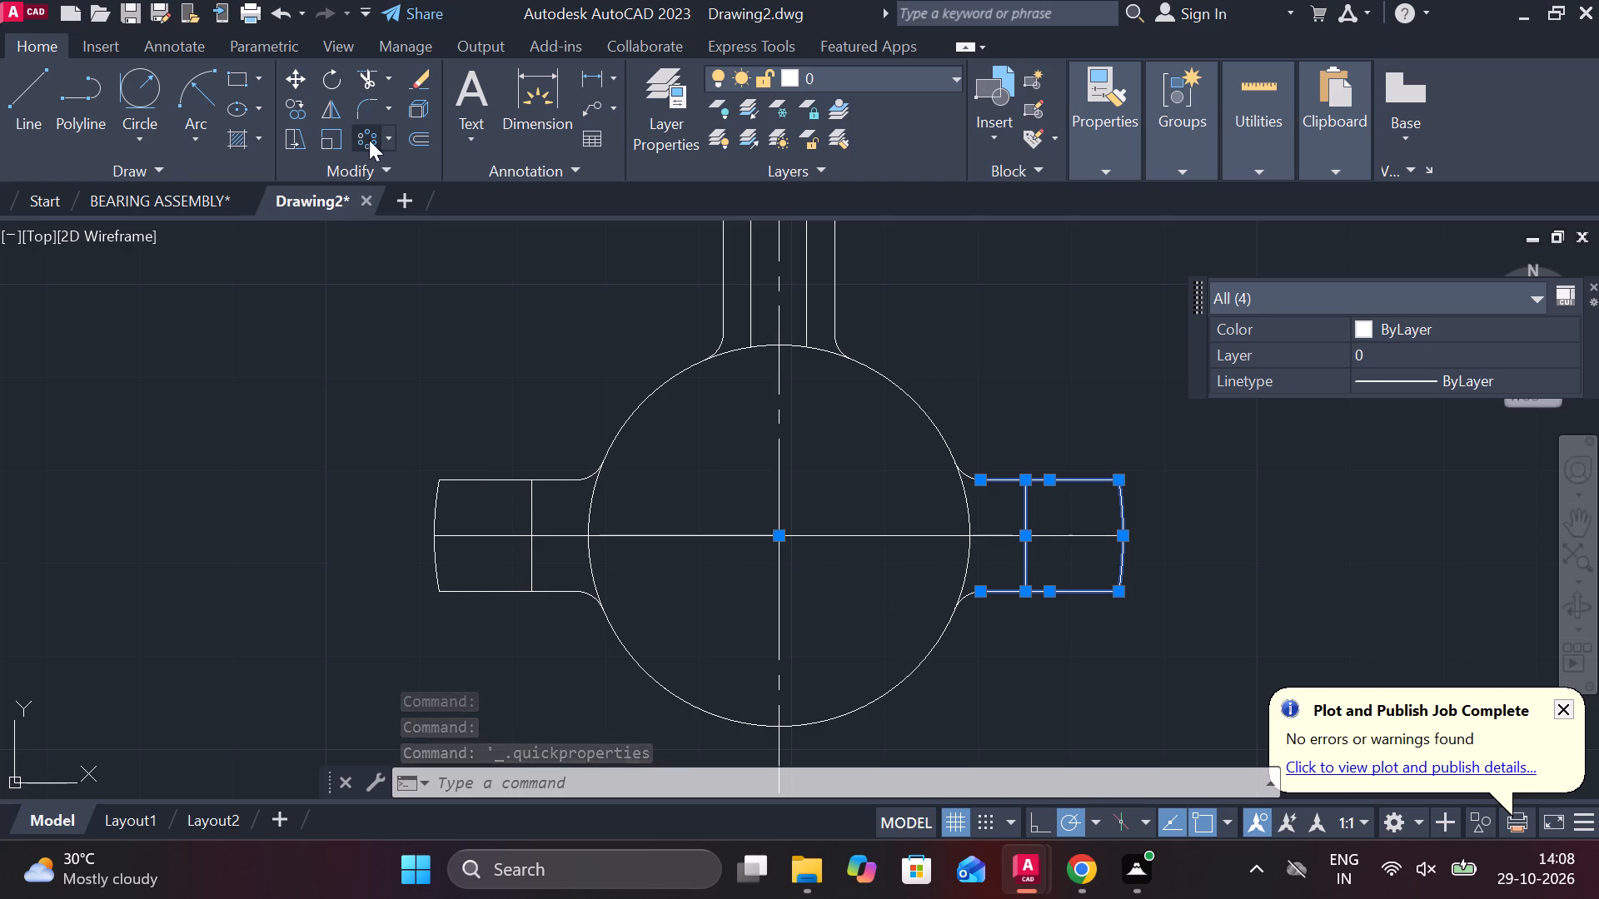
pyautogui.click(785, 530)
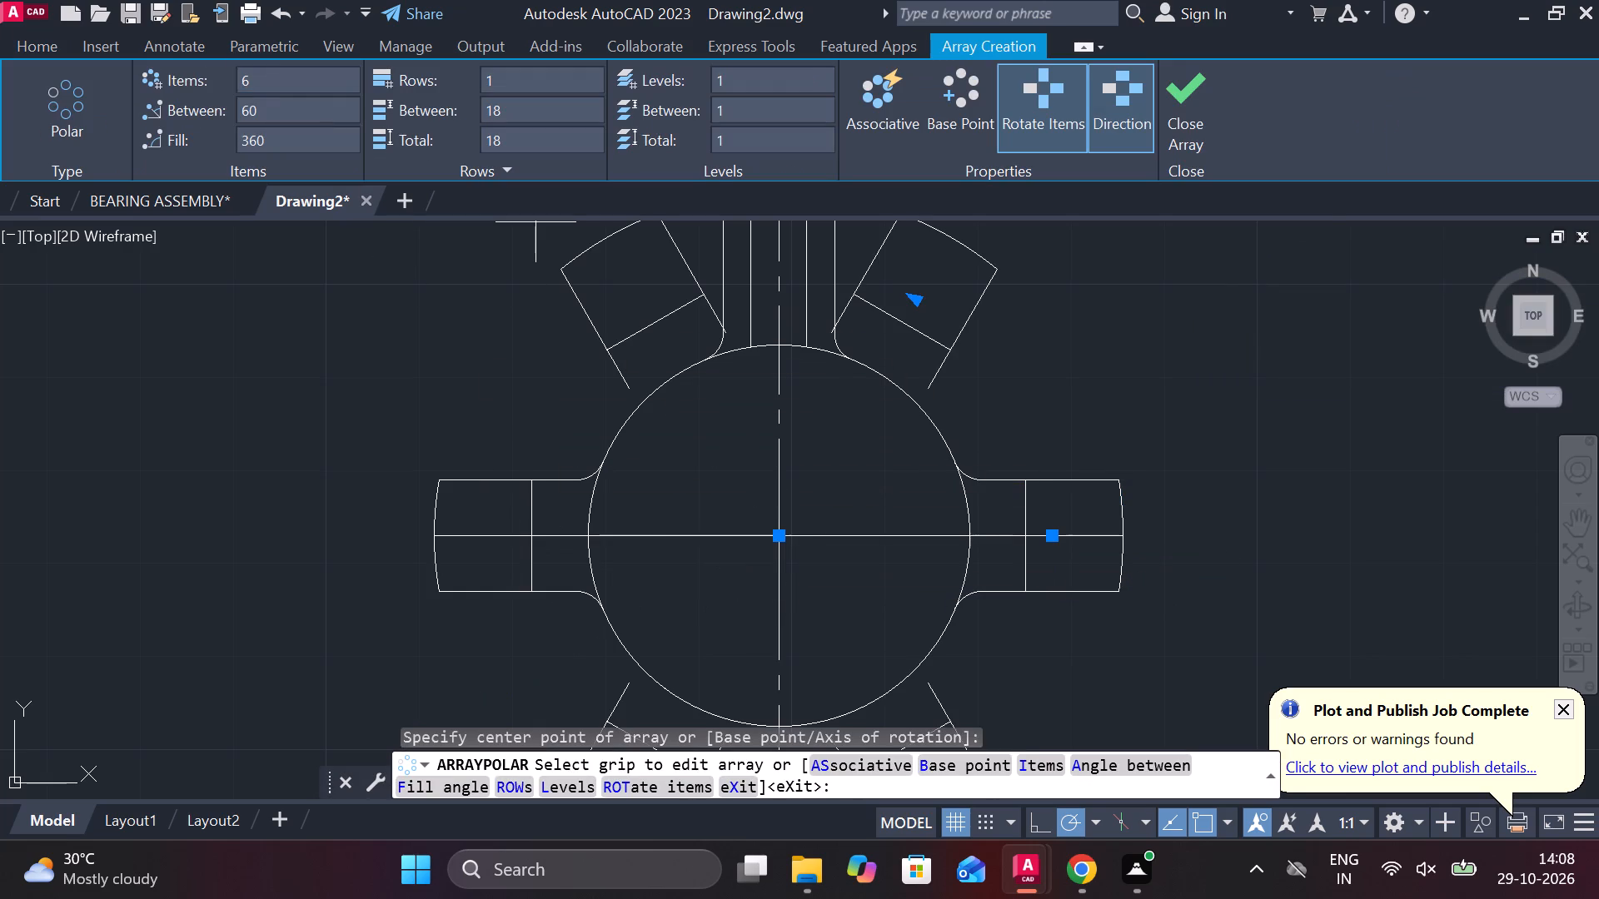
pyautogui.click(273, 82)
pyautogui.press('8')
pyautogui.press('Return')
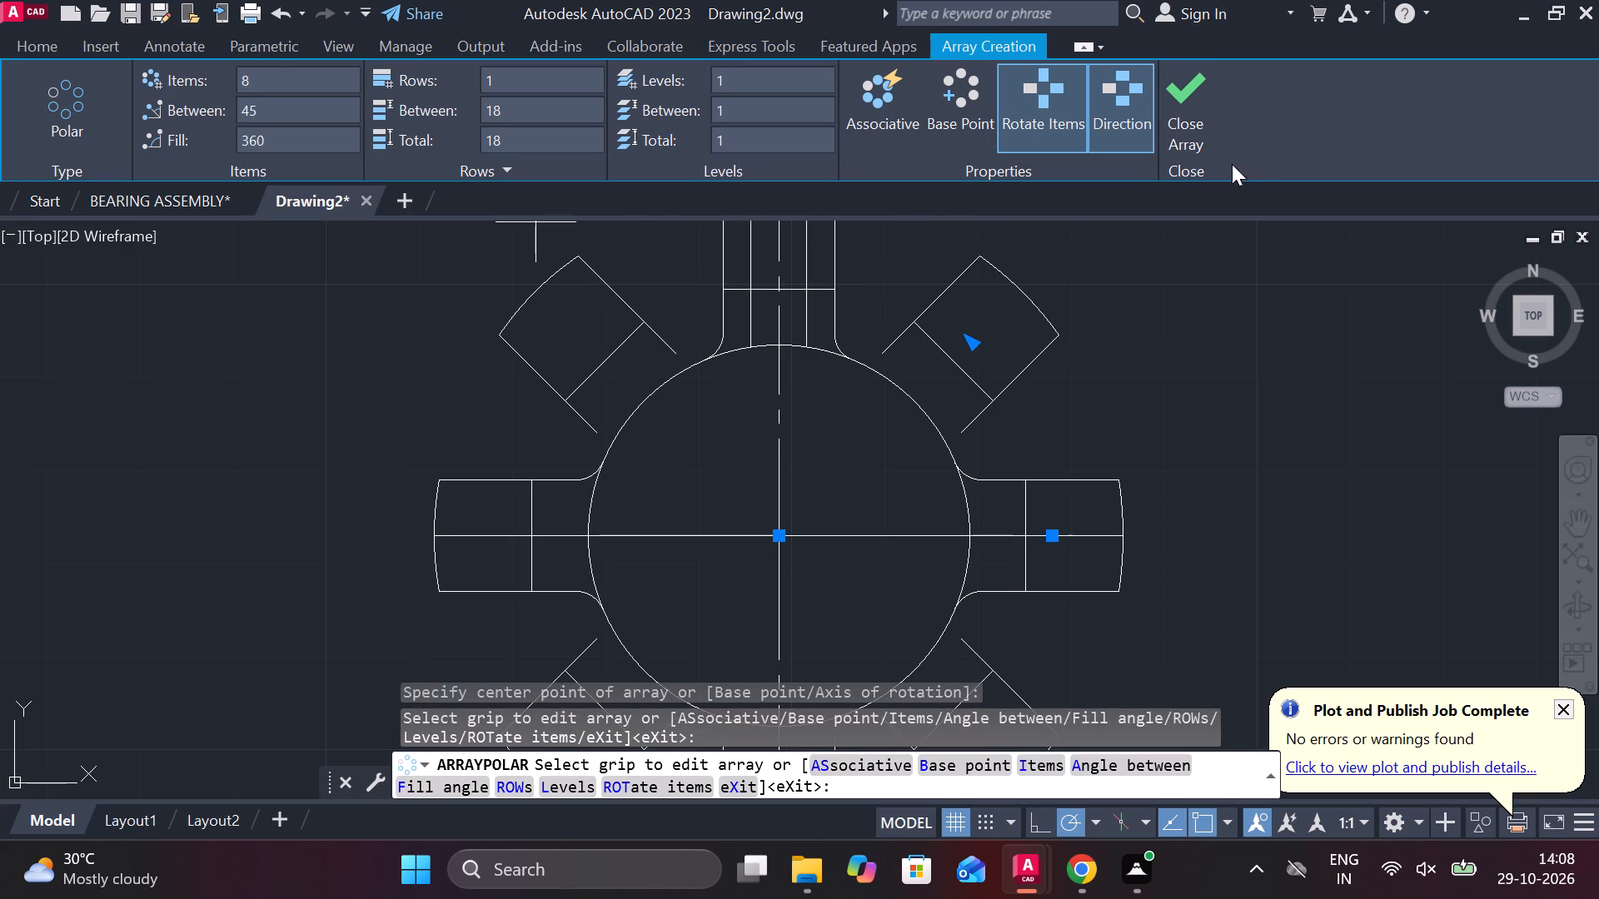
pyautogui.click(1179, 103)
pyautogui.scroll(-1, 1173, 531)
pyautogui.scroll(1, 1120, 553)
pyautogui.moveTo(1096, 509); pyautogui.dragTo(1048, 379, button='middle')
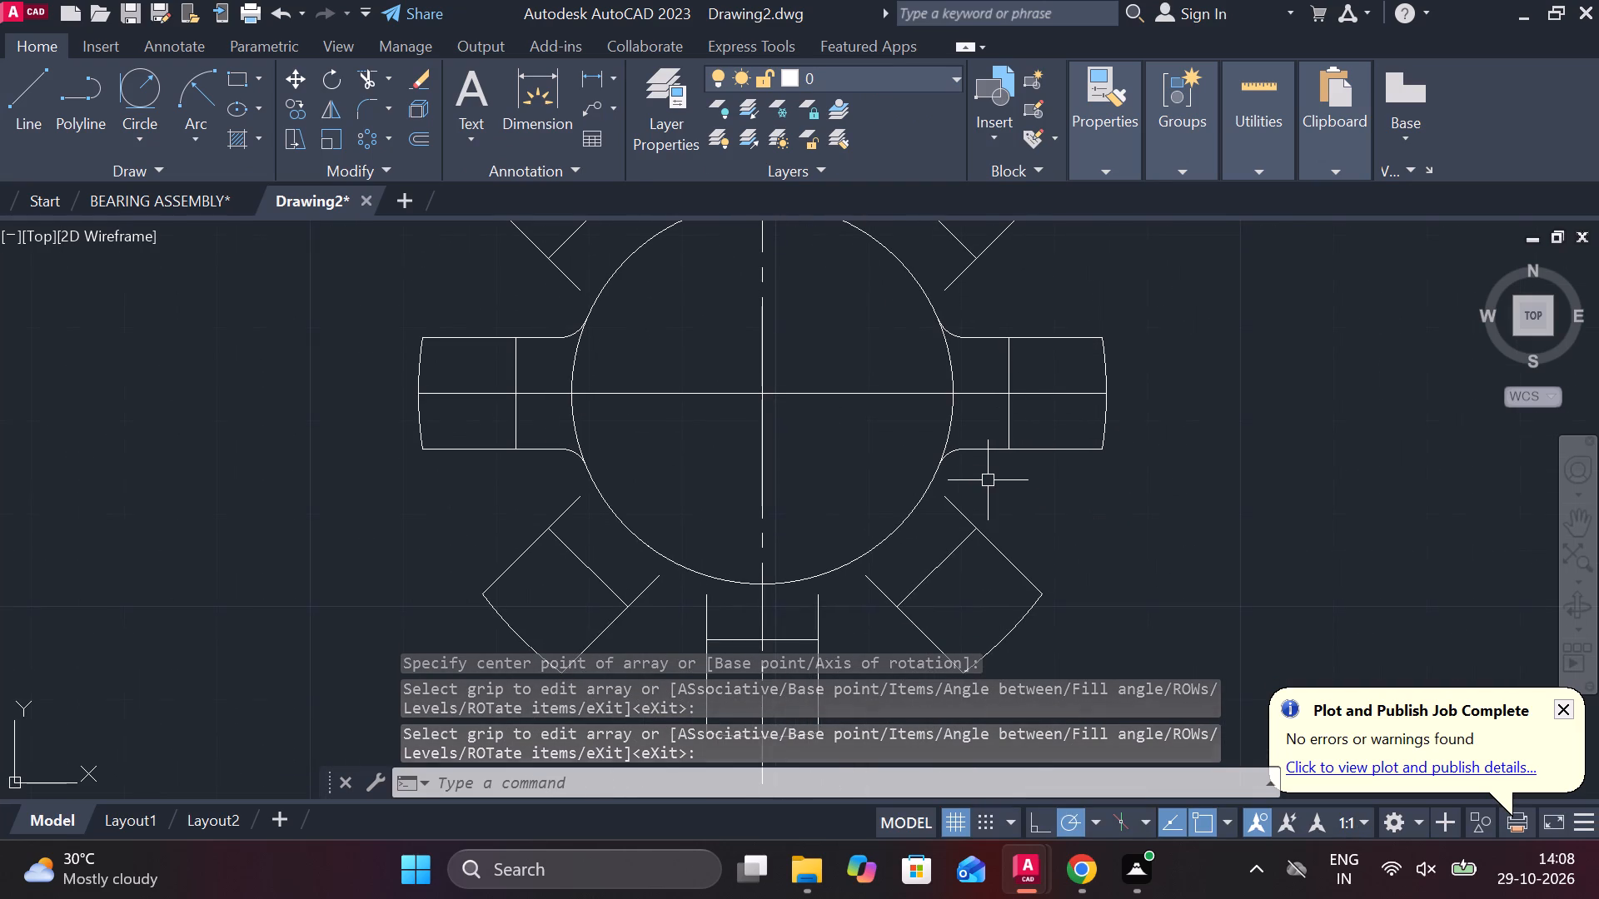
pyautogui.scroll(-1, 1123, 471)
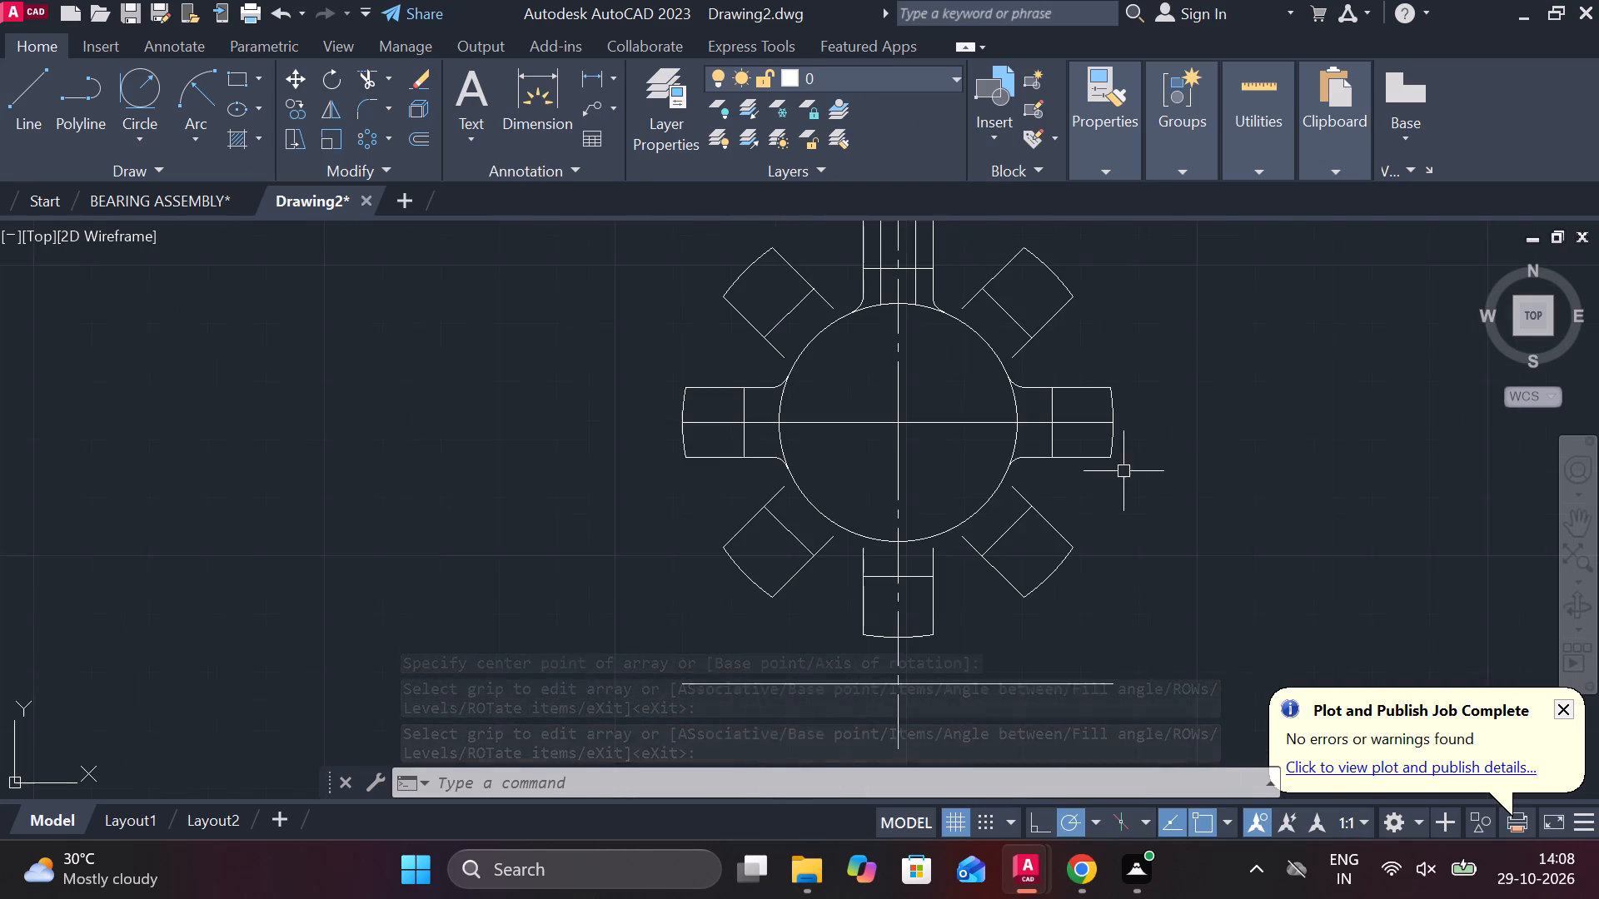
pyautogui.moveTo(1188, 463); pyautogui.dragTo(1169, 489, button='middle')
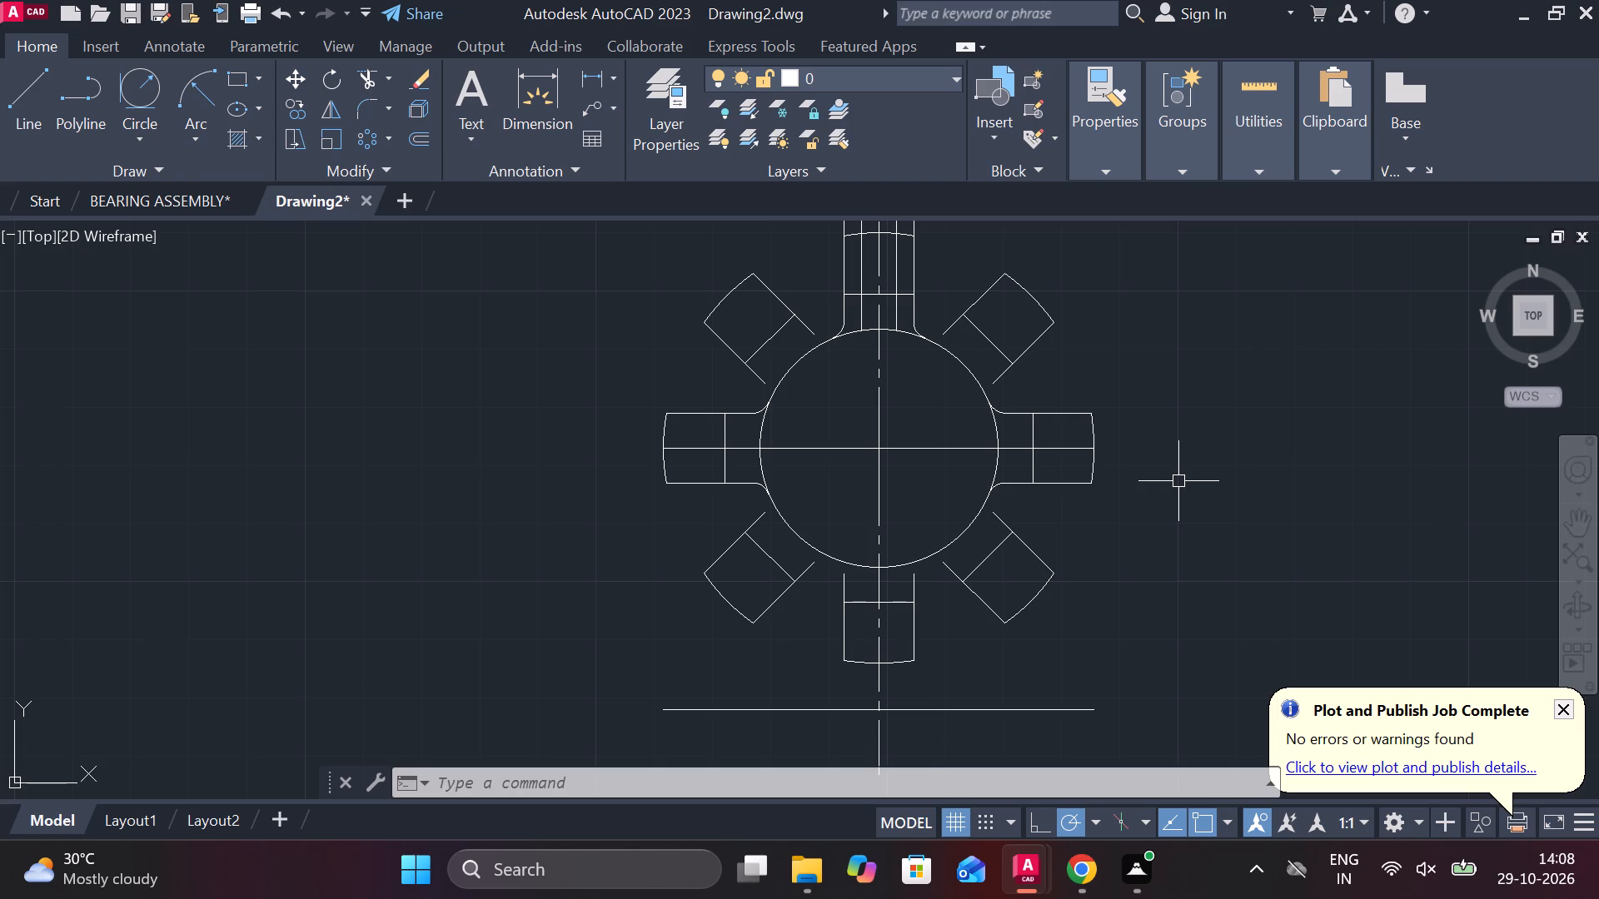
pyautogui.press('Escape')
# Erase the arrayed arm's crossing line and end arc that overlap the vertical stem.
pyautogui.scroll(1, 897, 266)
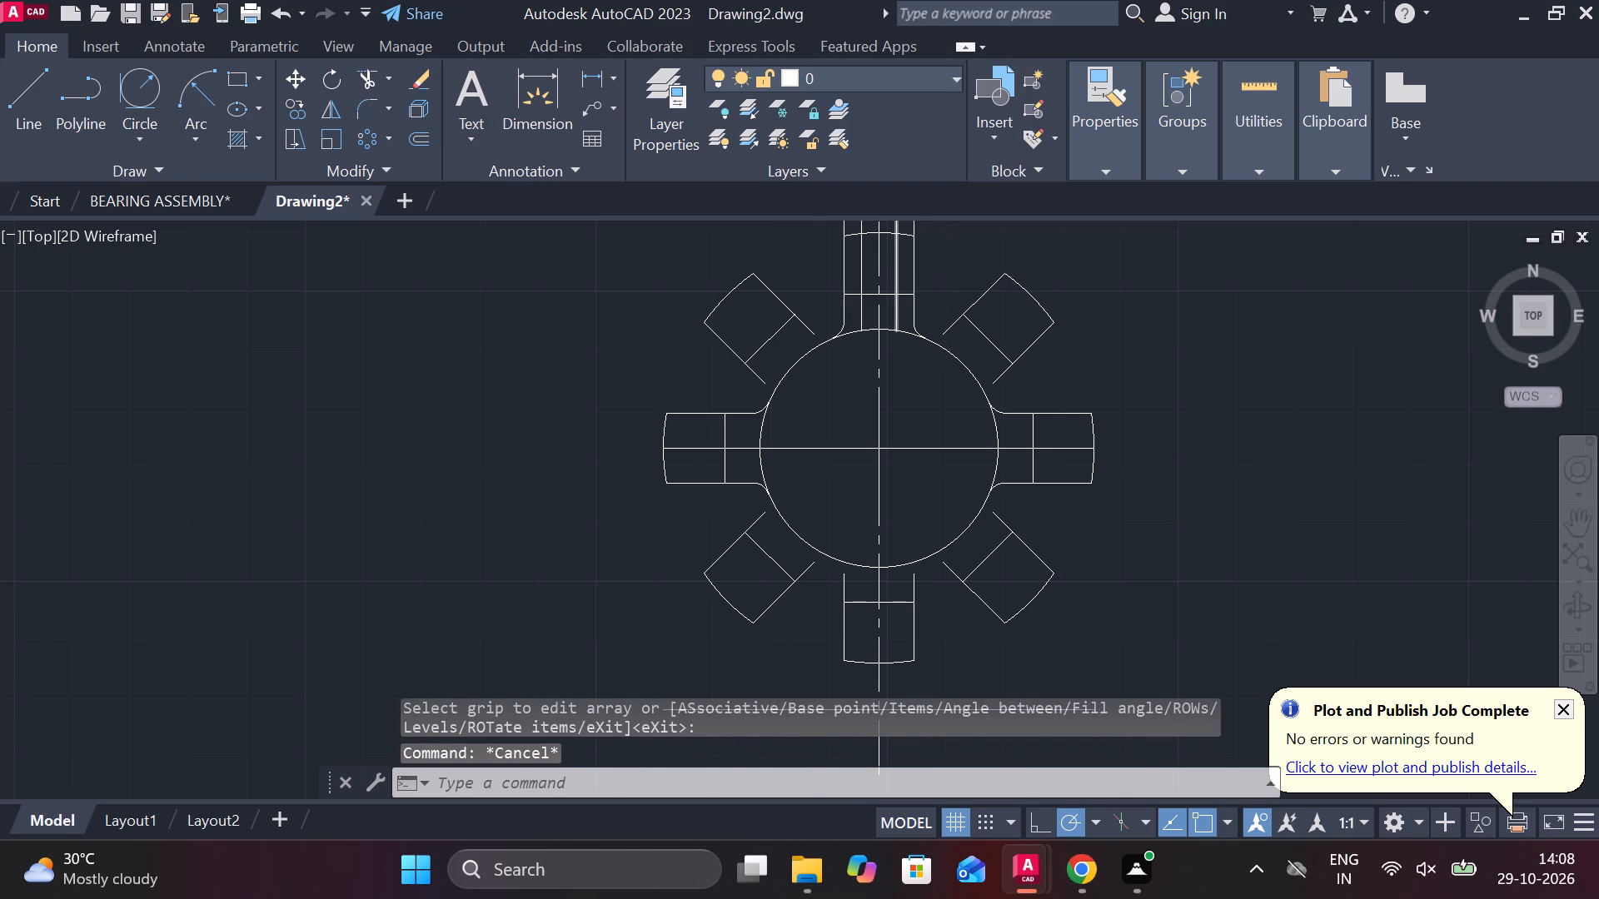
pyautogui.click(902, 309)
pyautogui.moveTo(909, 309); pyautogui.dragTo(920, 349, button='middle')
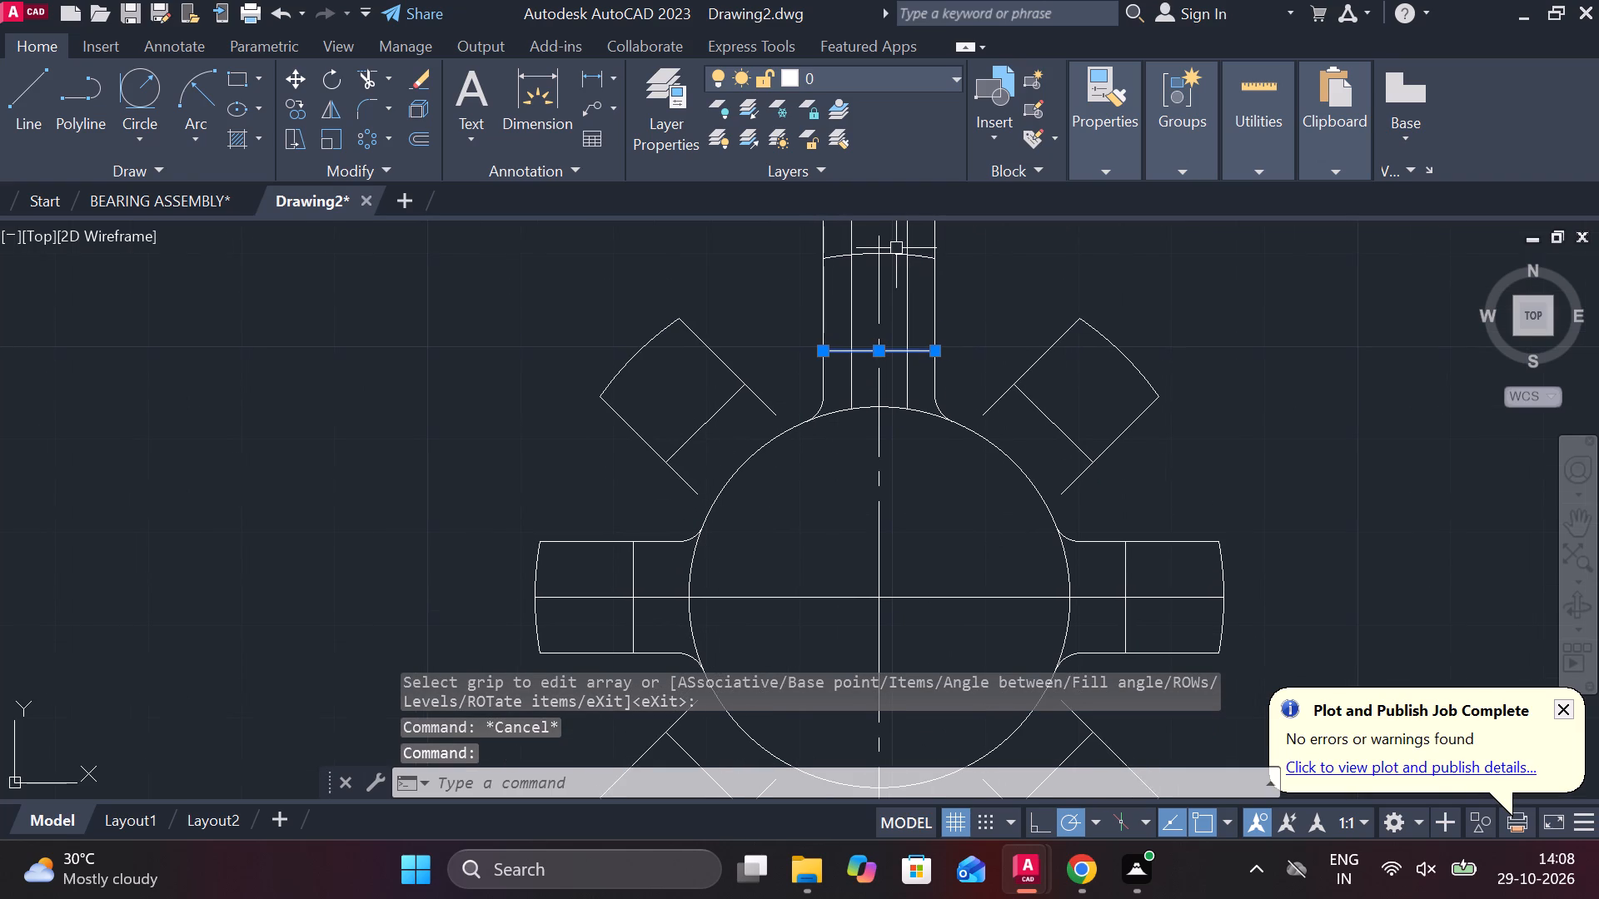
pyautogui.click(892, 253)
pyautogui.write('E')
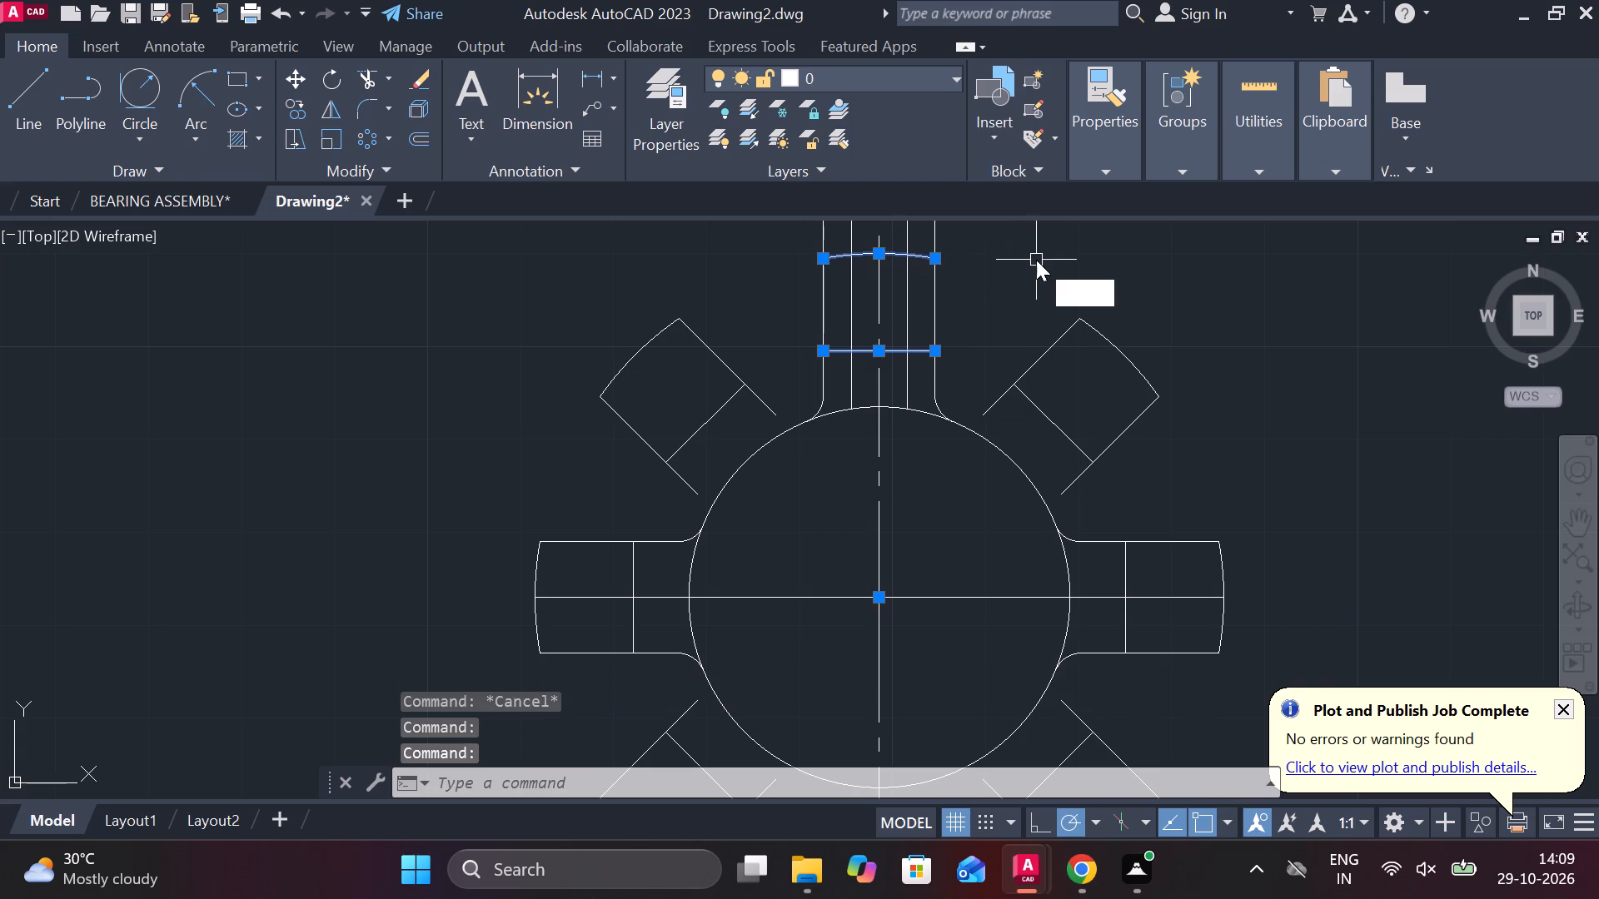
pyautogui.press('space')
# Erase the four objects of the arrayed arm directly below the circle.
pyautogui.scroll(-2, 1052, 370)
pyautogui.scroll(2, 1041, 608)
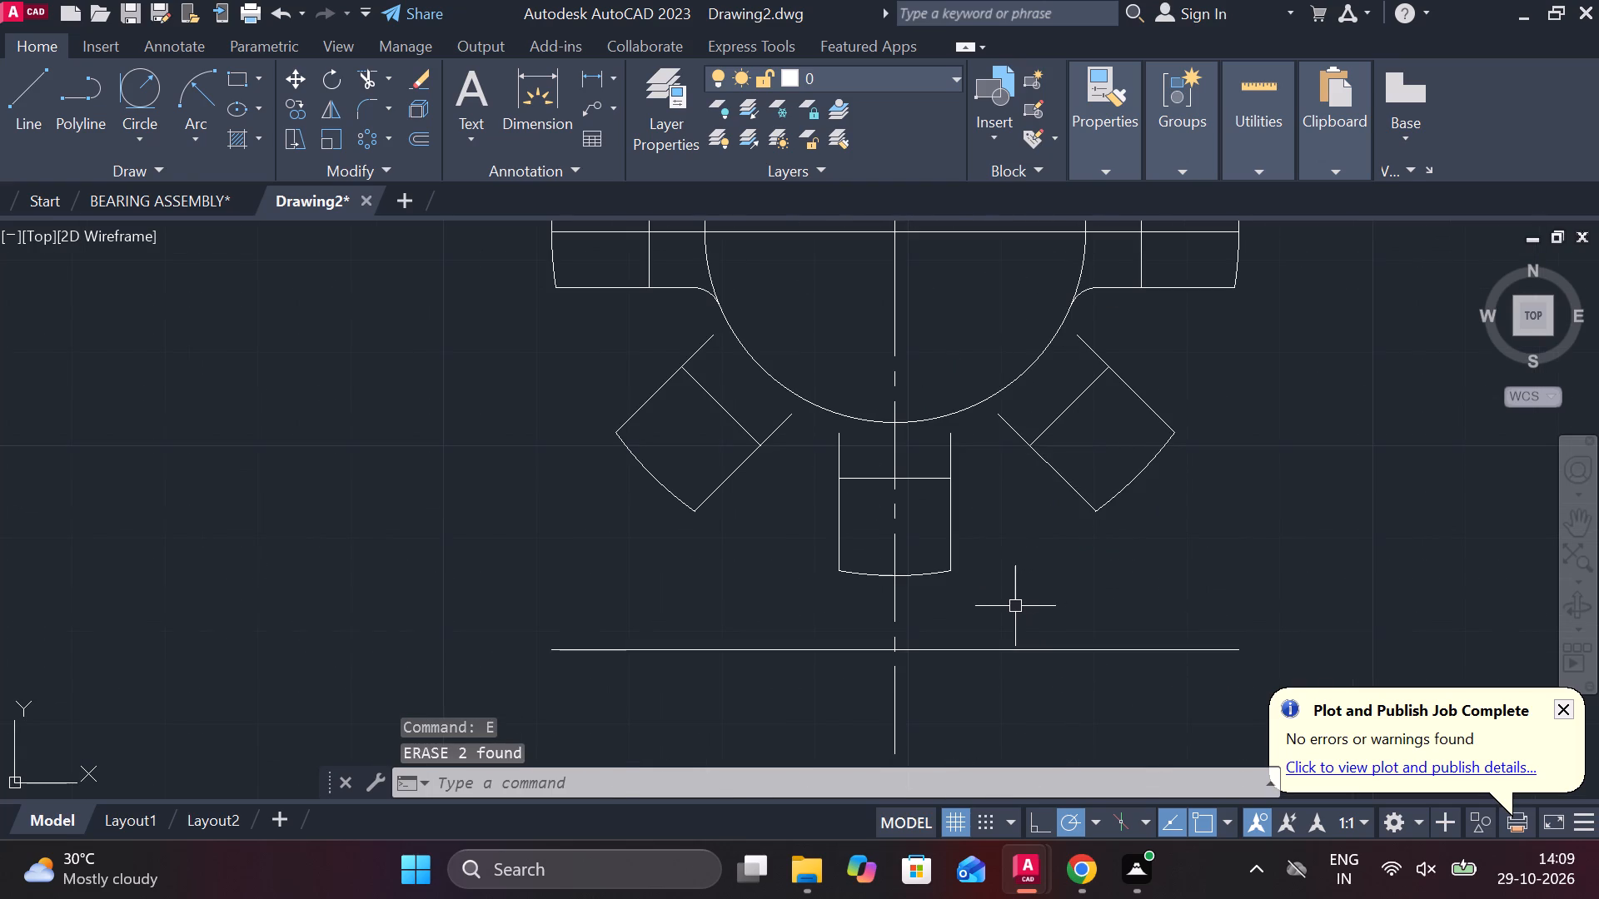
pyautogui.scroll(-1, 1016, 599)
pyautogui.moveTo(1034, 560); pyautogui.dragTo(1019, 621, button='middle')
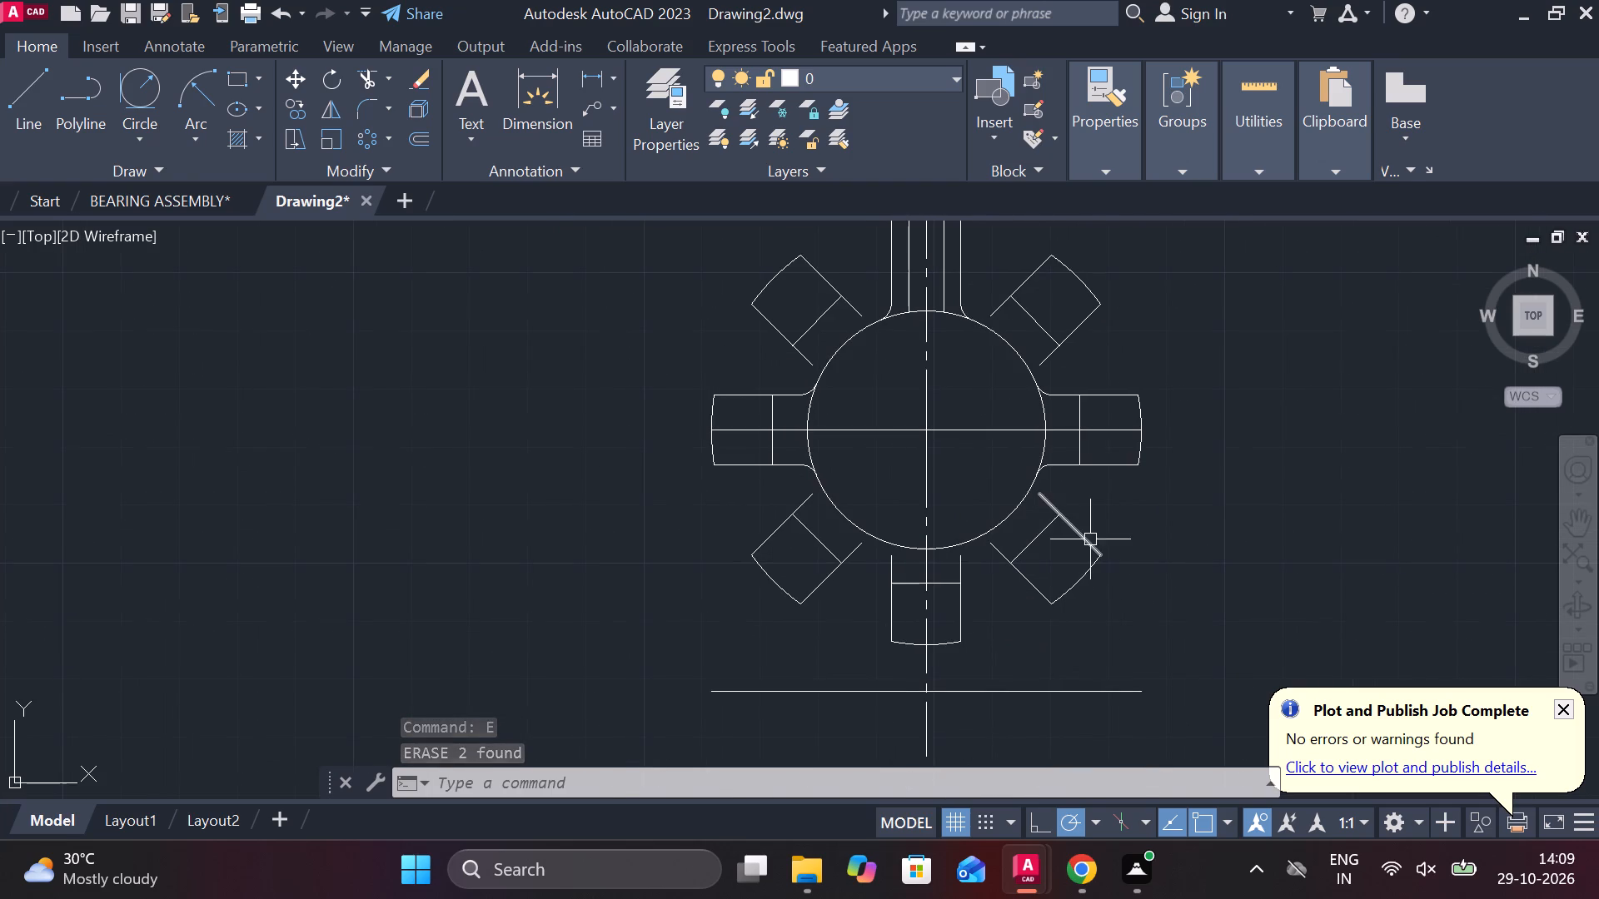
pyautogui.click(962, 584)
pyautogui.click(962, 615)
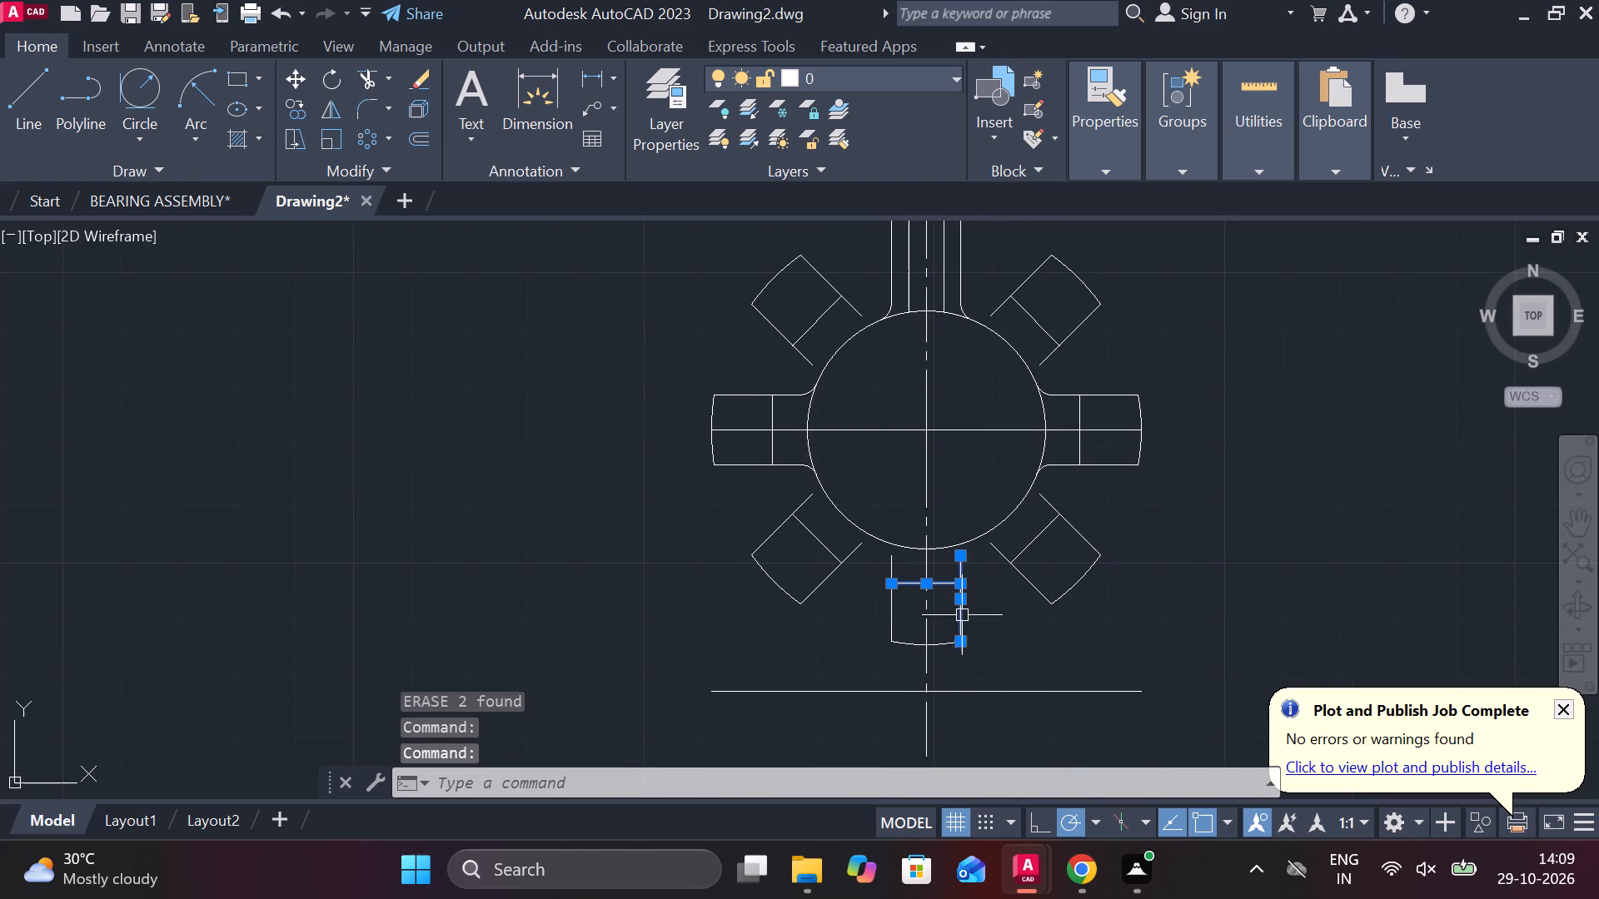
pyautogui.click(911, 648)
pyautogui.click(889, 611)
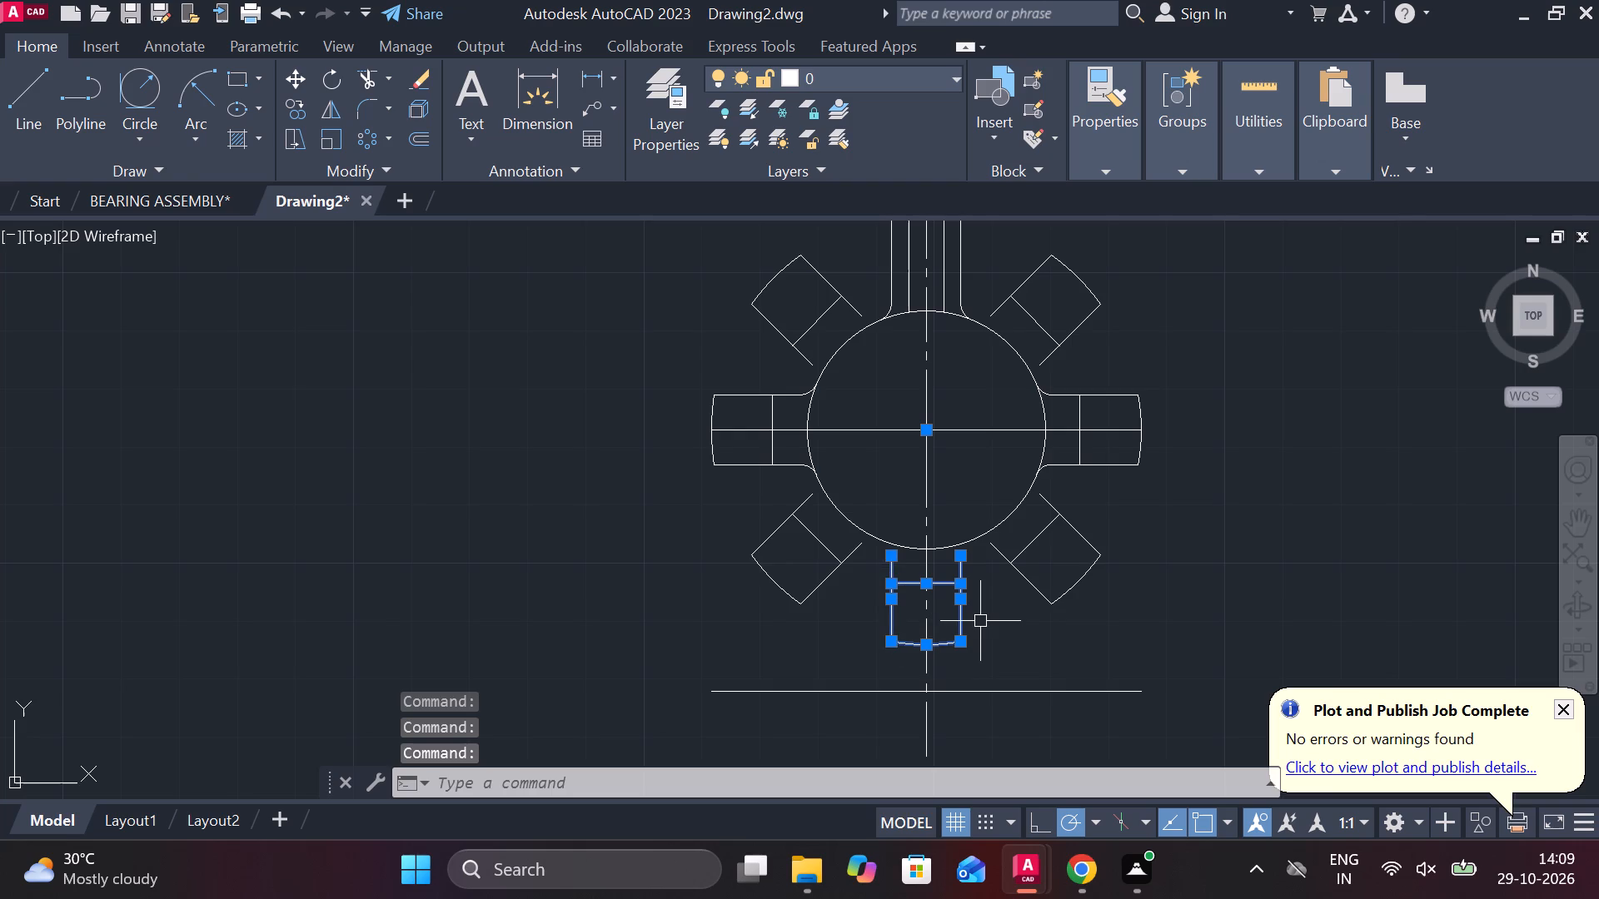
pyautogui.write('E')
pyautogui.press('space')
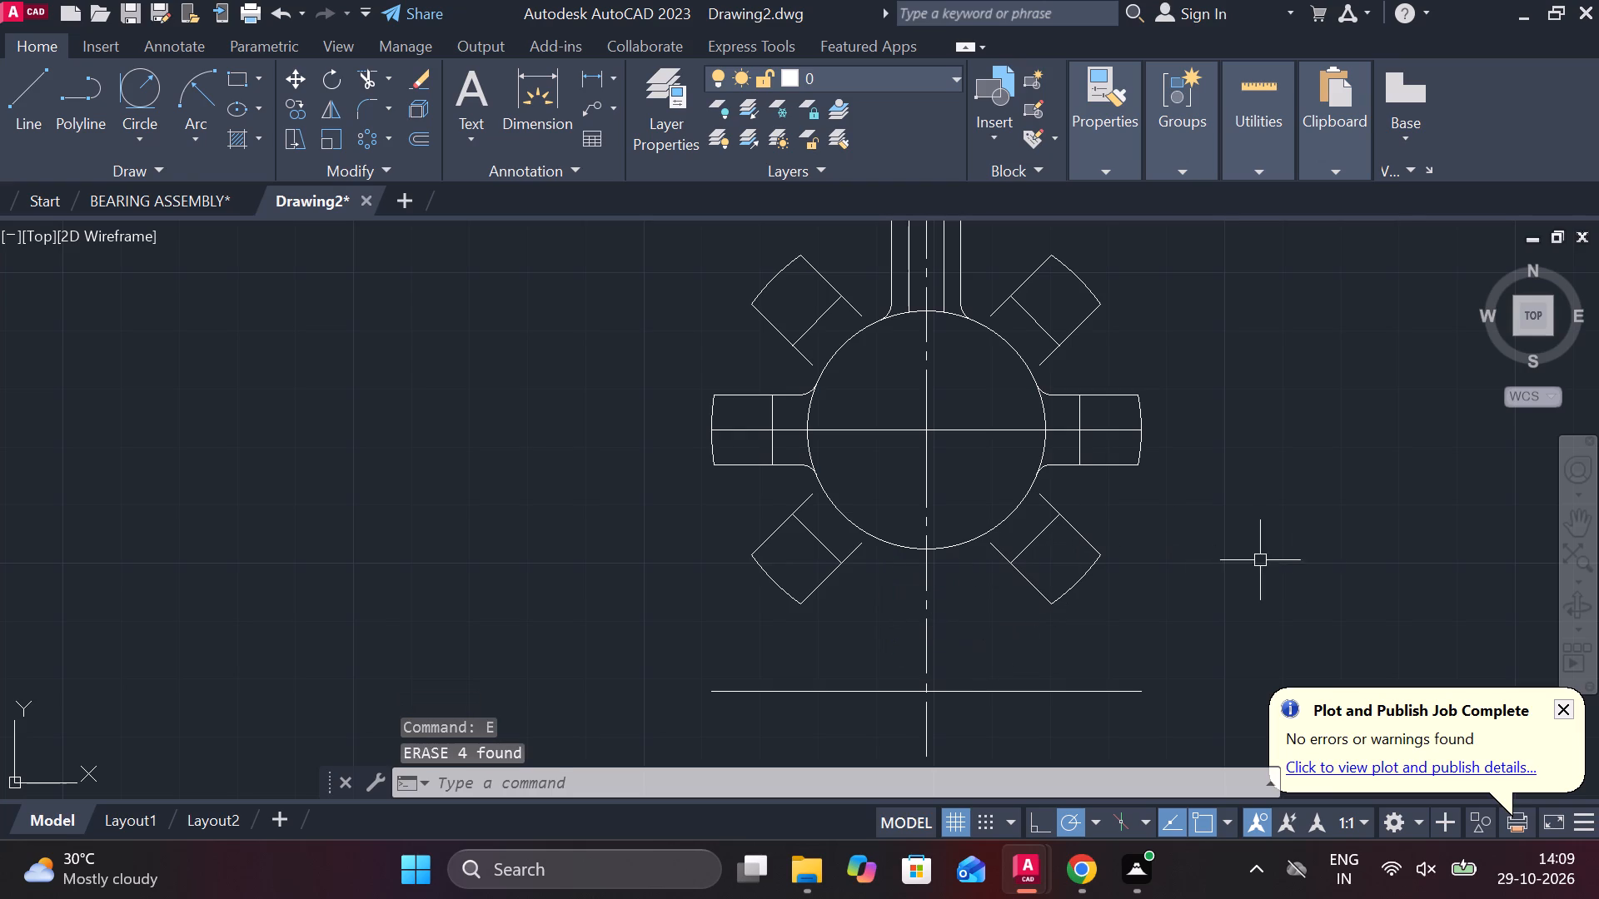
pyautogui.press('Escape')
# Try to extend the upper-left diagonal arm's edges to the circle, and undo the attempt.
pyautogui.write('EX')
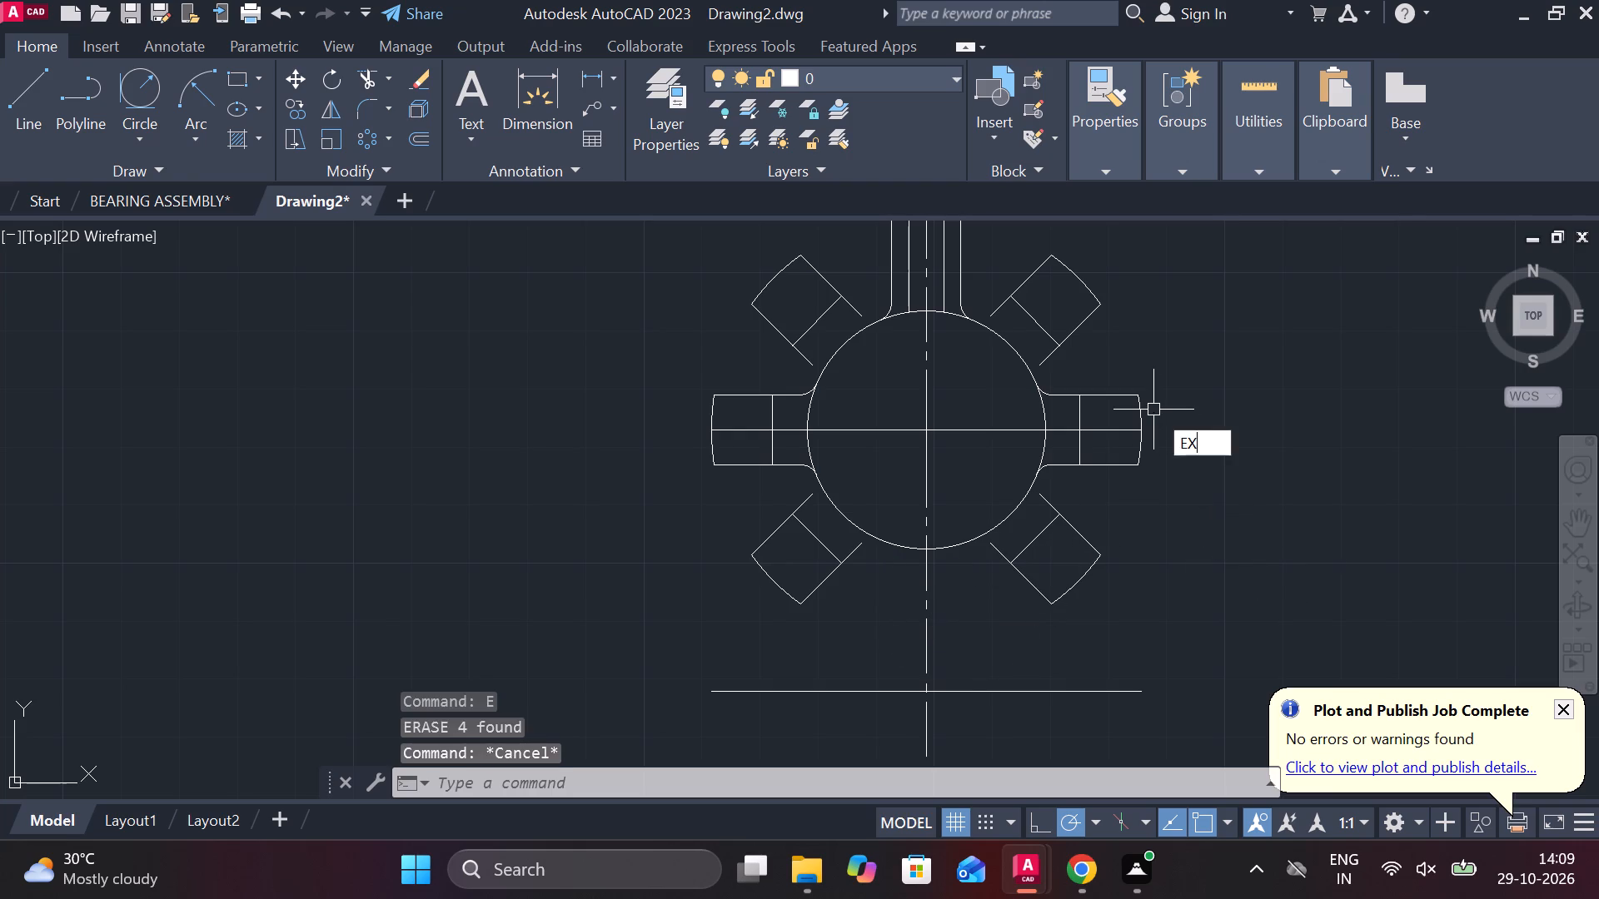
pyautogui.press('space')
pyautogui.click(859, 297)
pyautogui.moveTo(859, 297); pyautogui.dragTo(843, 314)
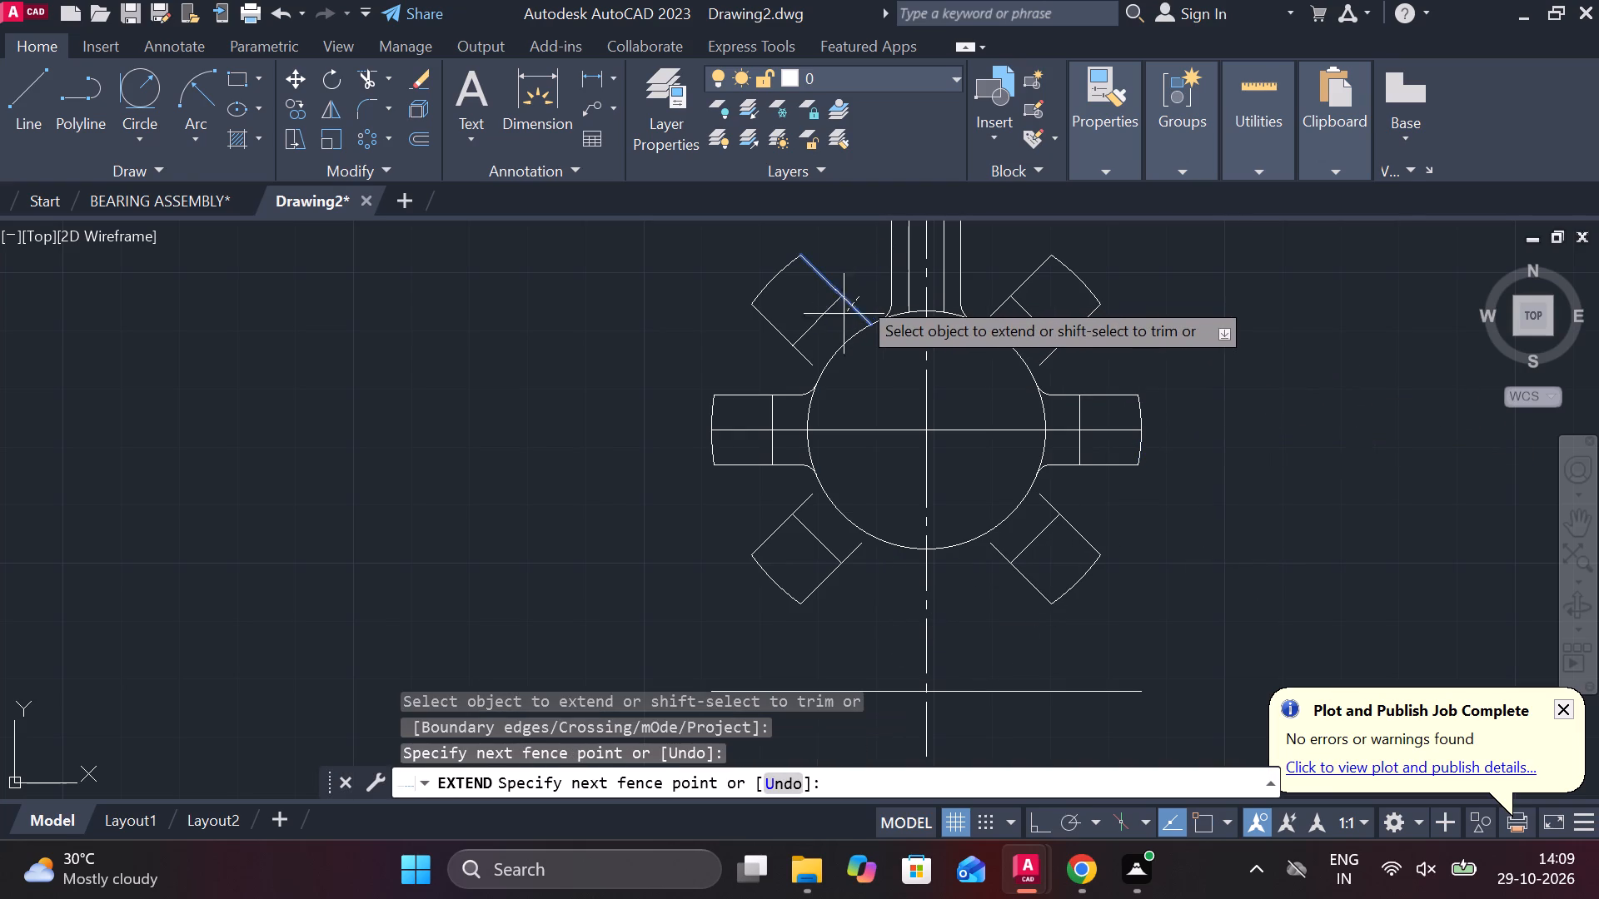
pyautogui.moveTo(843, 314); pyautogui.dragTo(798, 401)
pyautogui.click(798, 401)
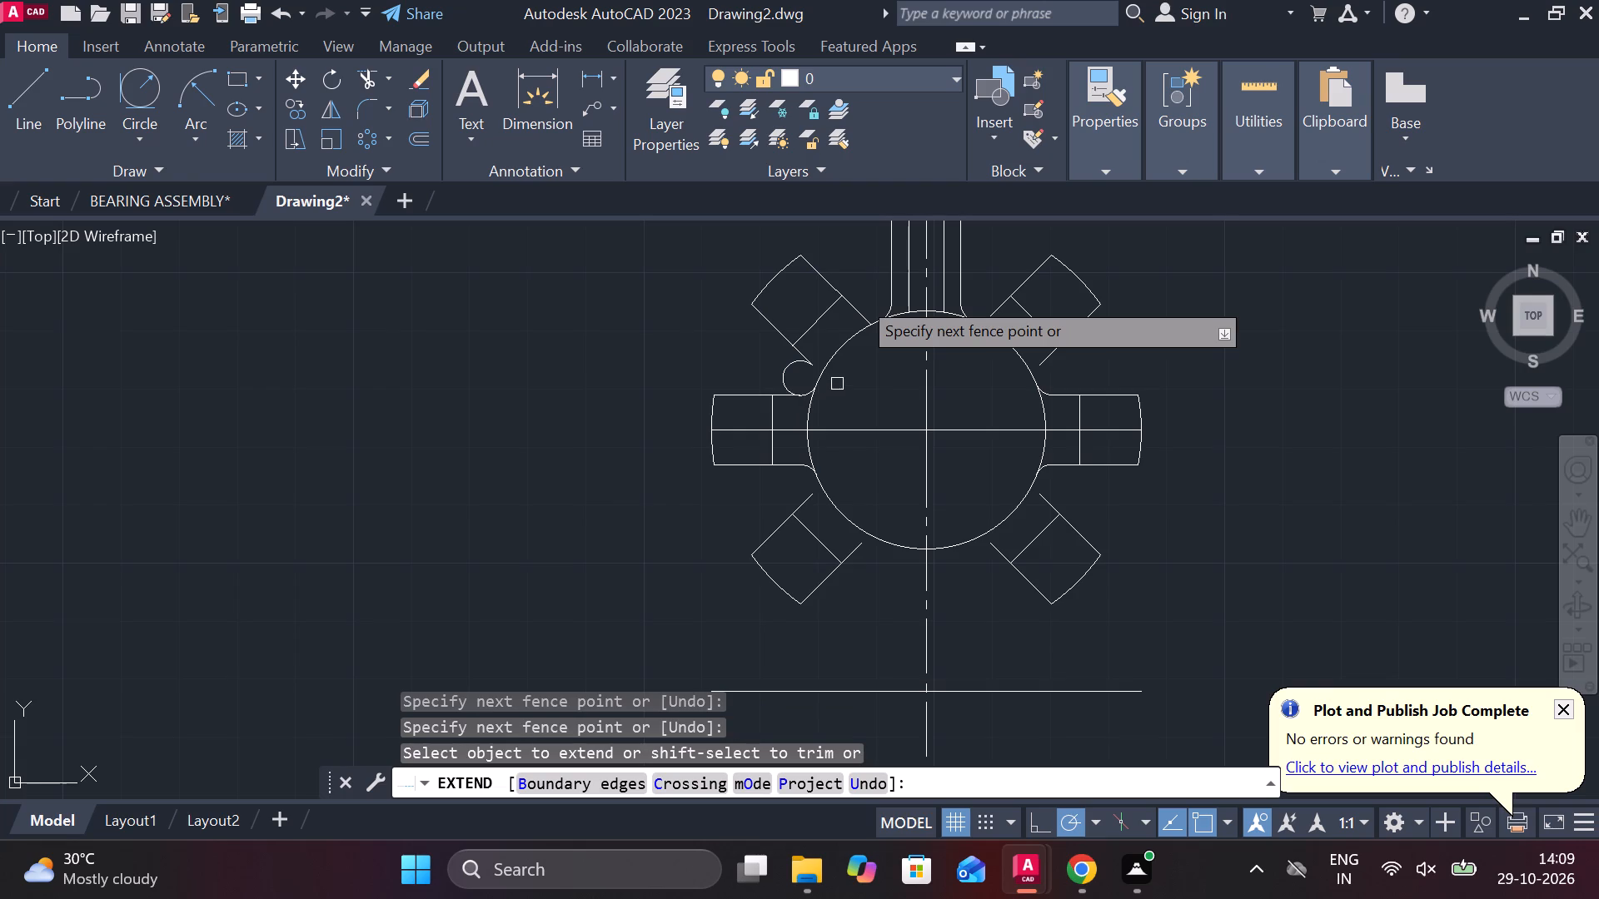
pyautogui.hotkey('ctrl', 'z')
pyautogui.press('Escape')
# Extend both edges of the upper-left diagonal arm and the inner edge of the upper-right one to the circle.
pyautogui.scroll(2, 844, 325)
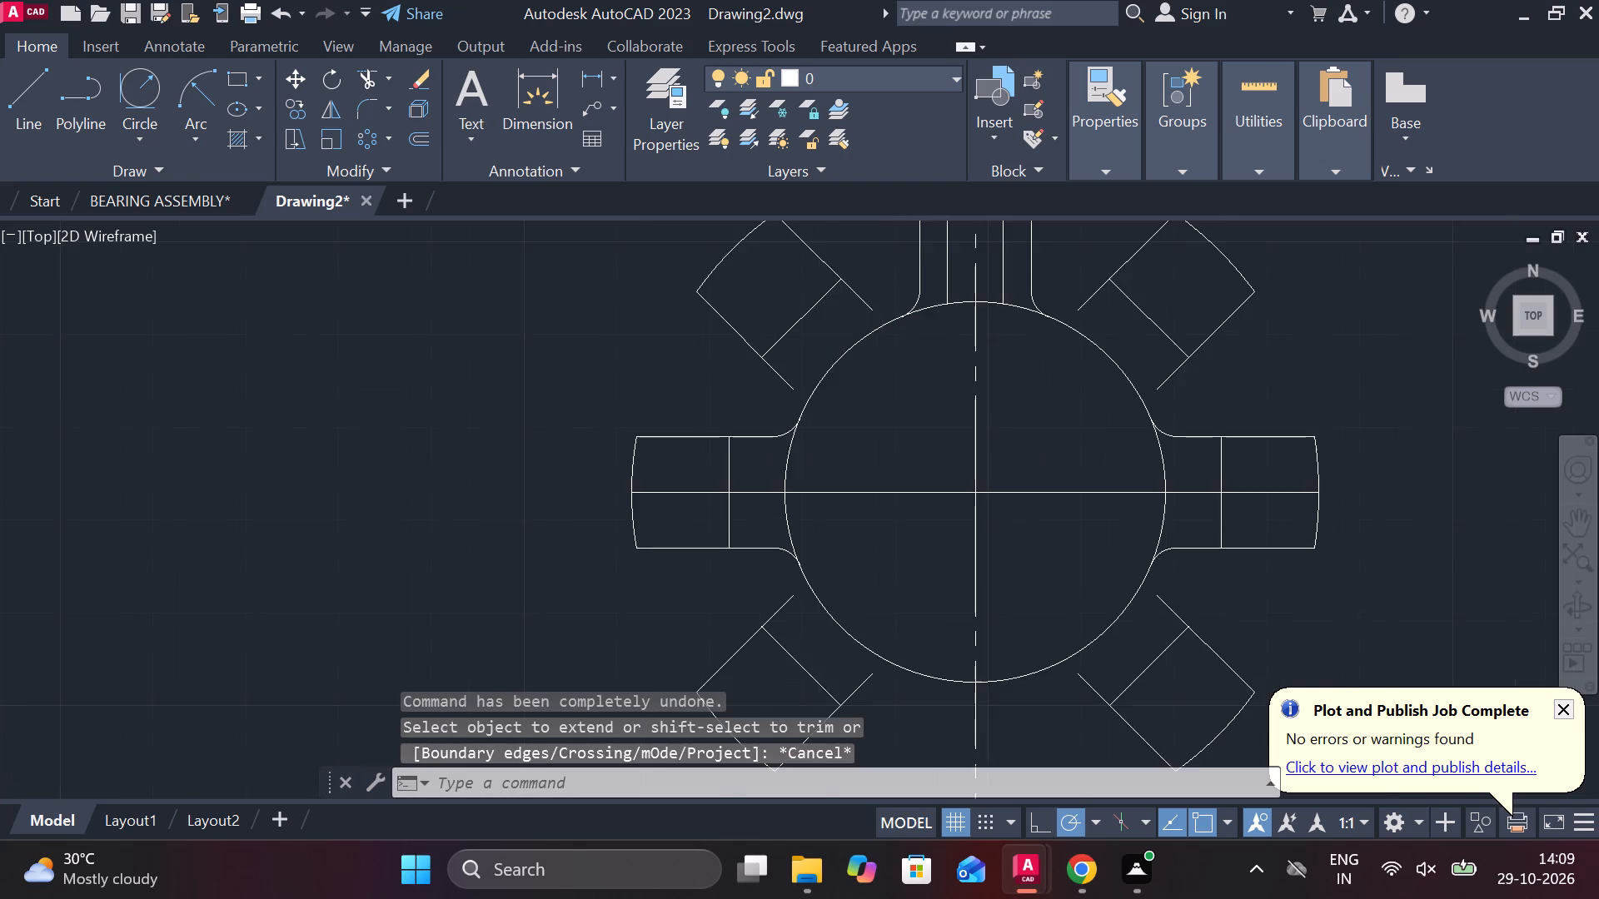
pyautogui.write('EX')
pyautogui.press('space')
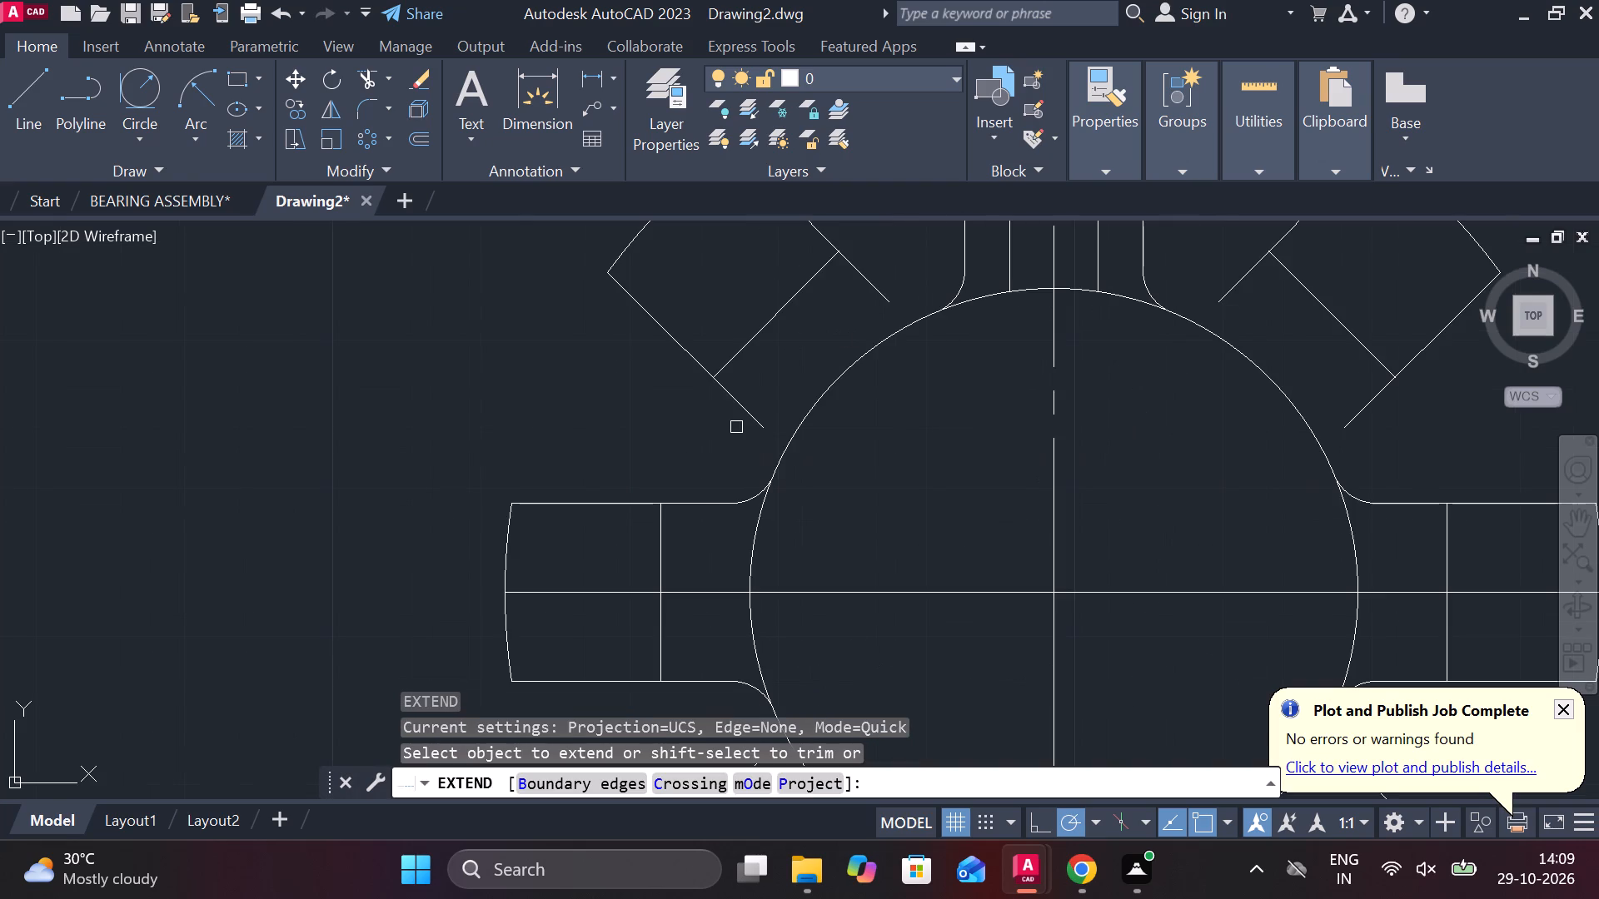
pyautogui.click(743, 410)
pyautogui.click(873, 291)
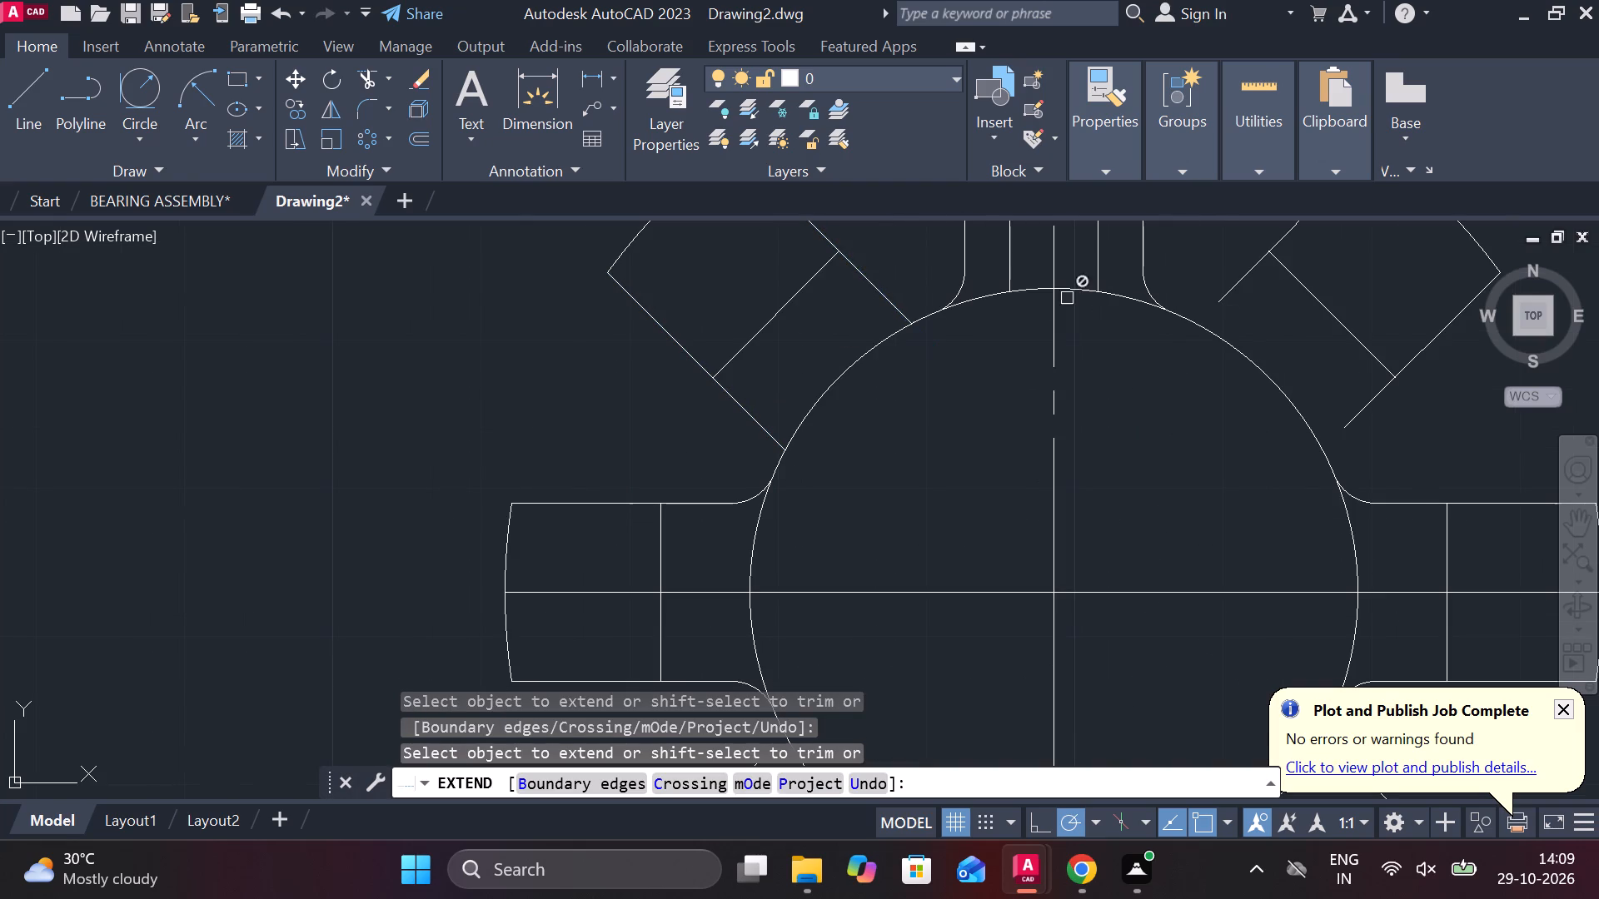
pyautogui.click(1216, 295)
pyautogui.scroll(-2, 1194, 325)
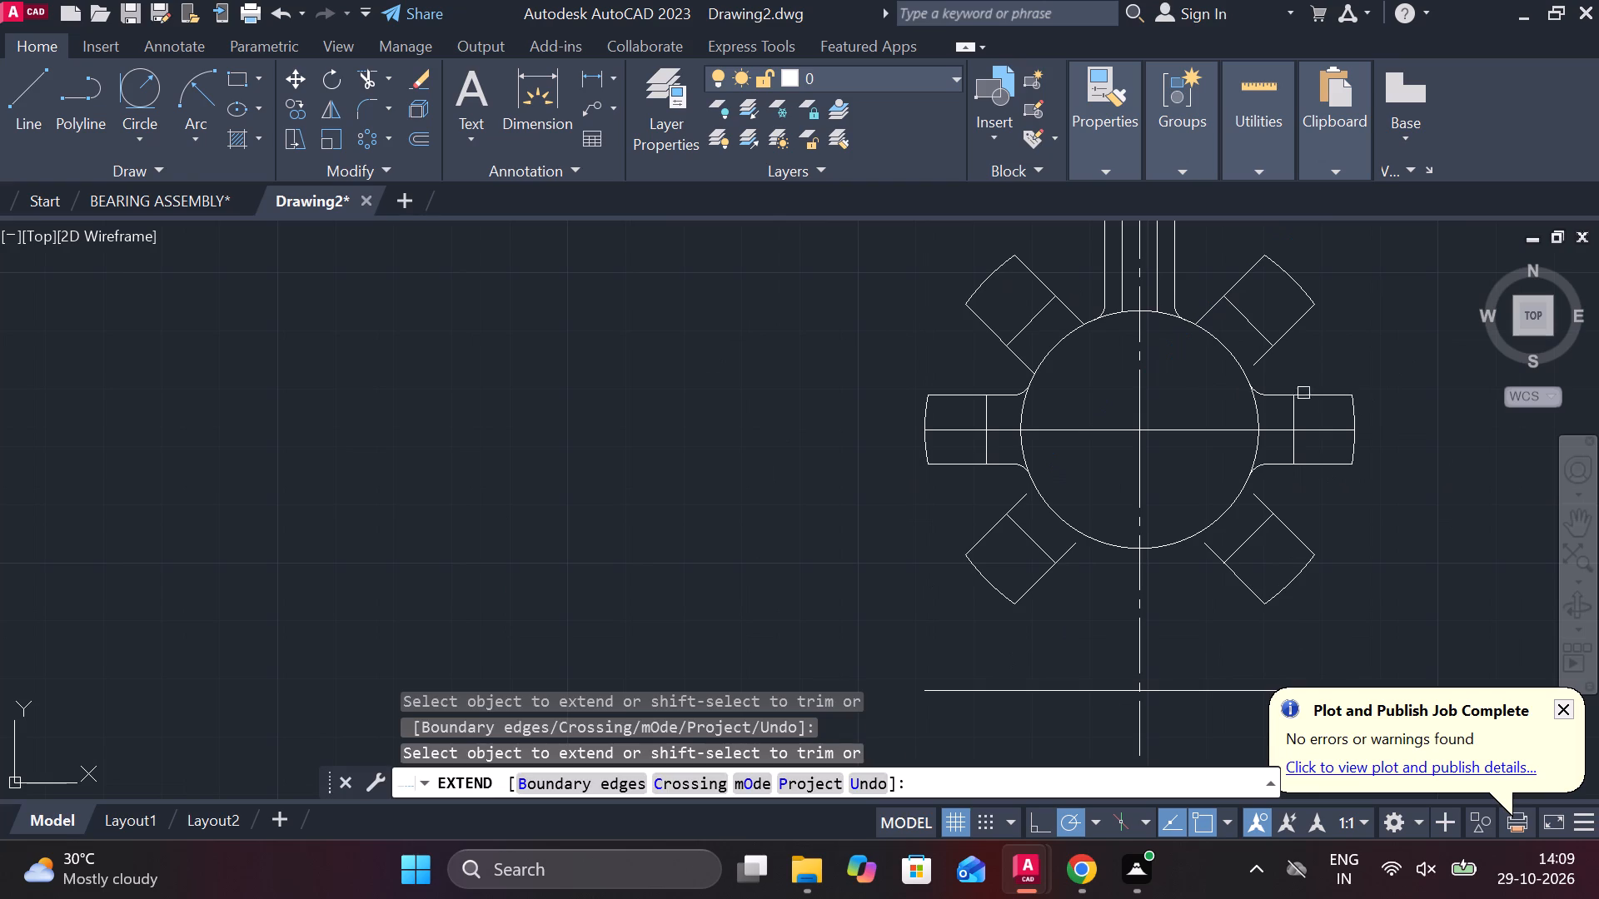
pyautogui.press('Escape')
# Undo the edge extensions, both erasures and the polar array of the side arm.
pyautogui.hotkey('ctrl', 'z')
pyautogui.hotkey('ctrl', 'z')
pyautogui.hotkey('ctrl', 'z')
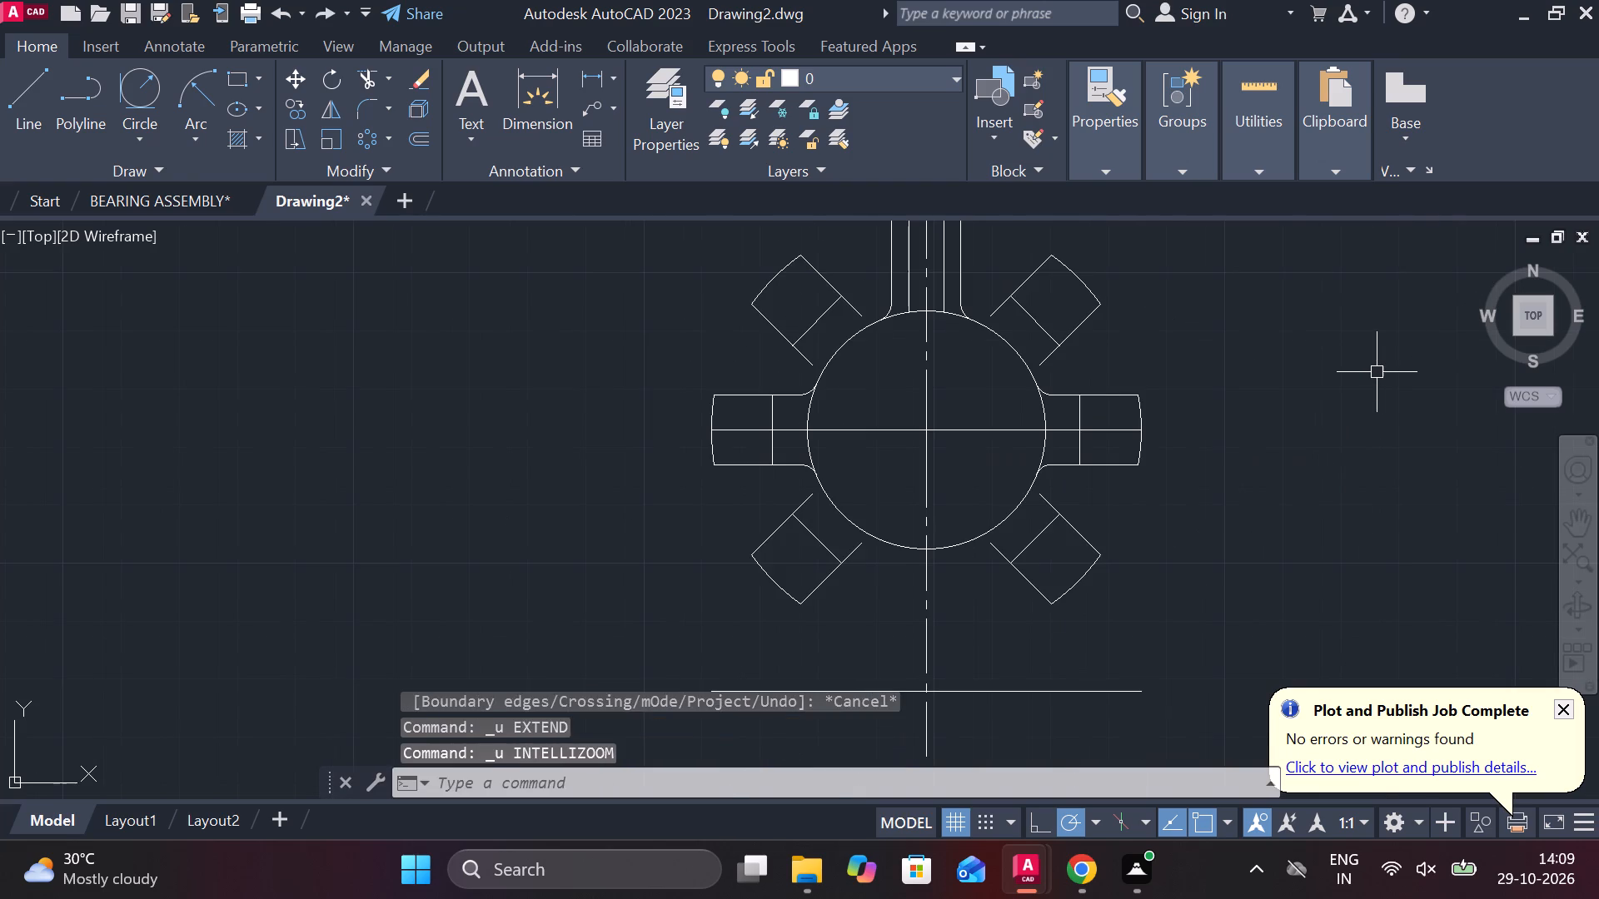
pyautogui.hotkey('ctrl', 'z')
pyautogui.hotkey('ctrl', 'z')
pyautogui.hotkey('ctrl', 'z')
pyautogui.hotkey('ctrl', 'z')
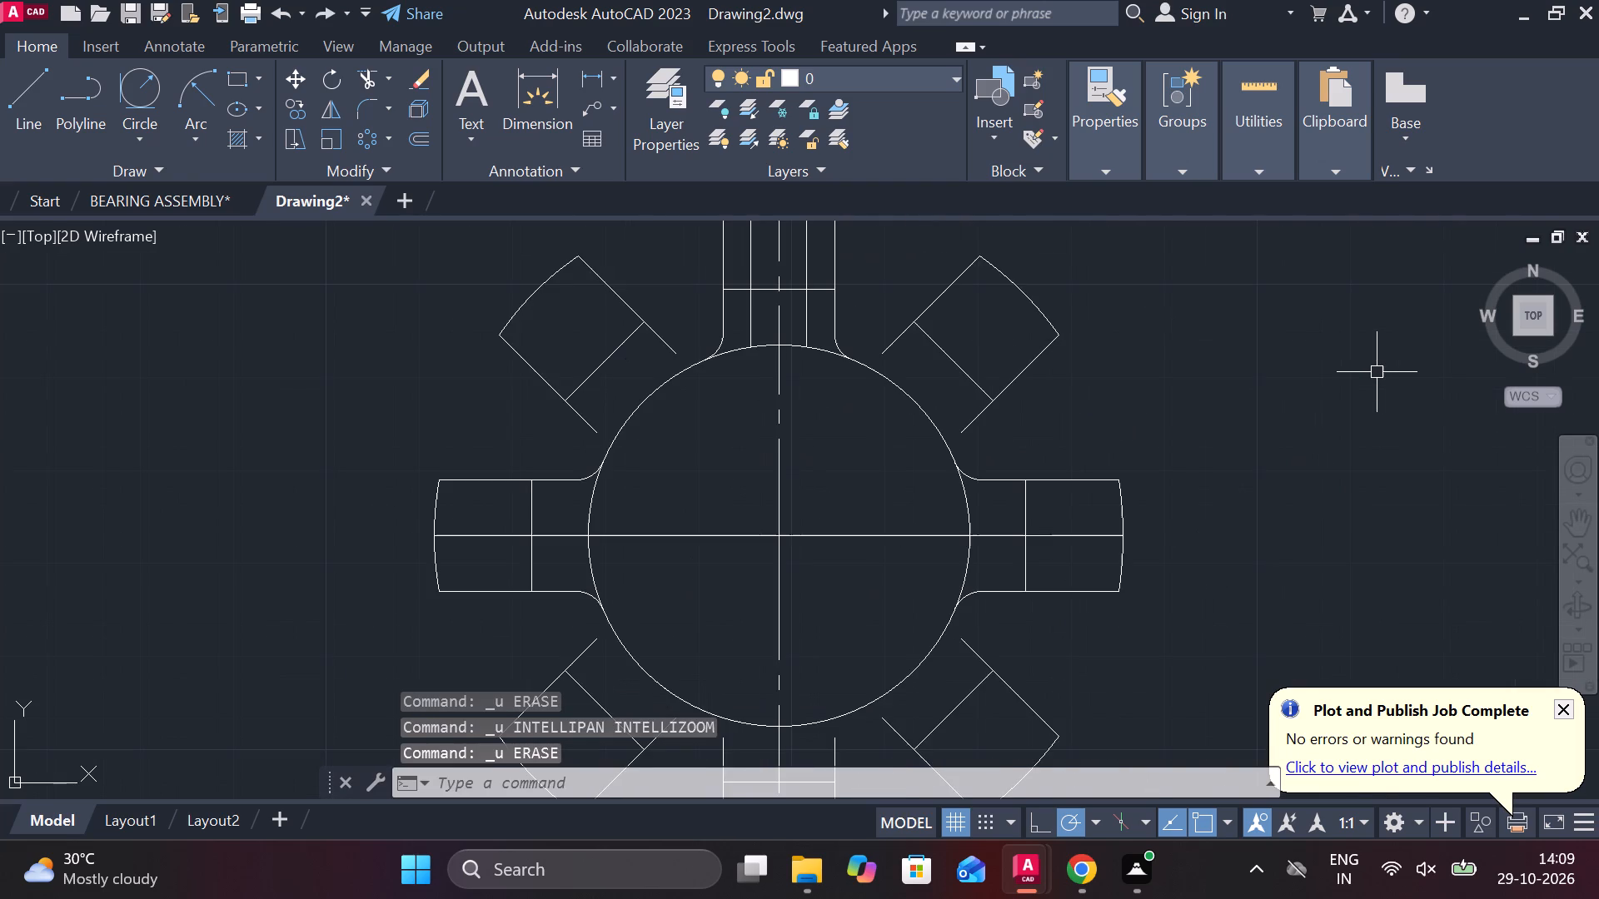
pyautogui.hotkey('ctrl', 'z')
# Polar-array the left arm's outer arc, two straight edges and two fillets about the circle's centre with 8 items.
pyautogui.moveTo(888, 543); pyautogui.dragTo(877, 472, button='middle')
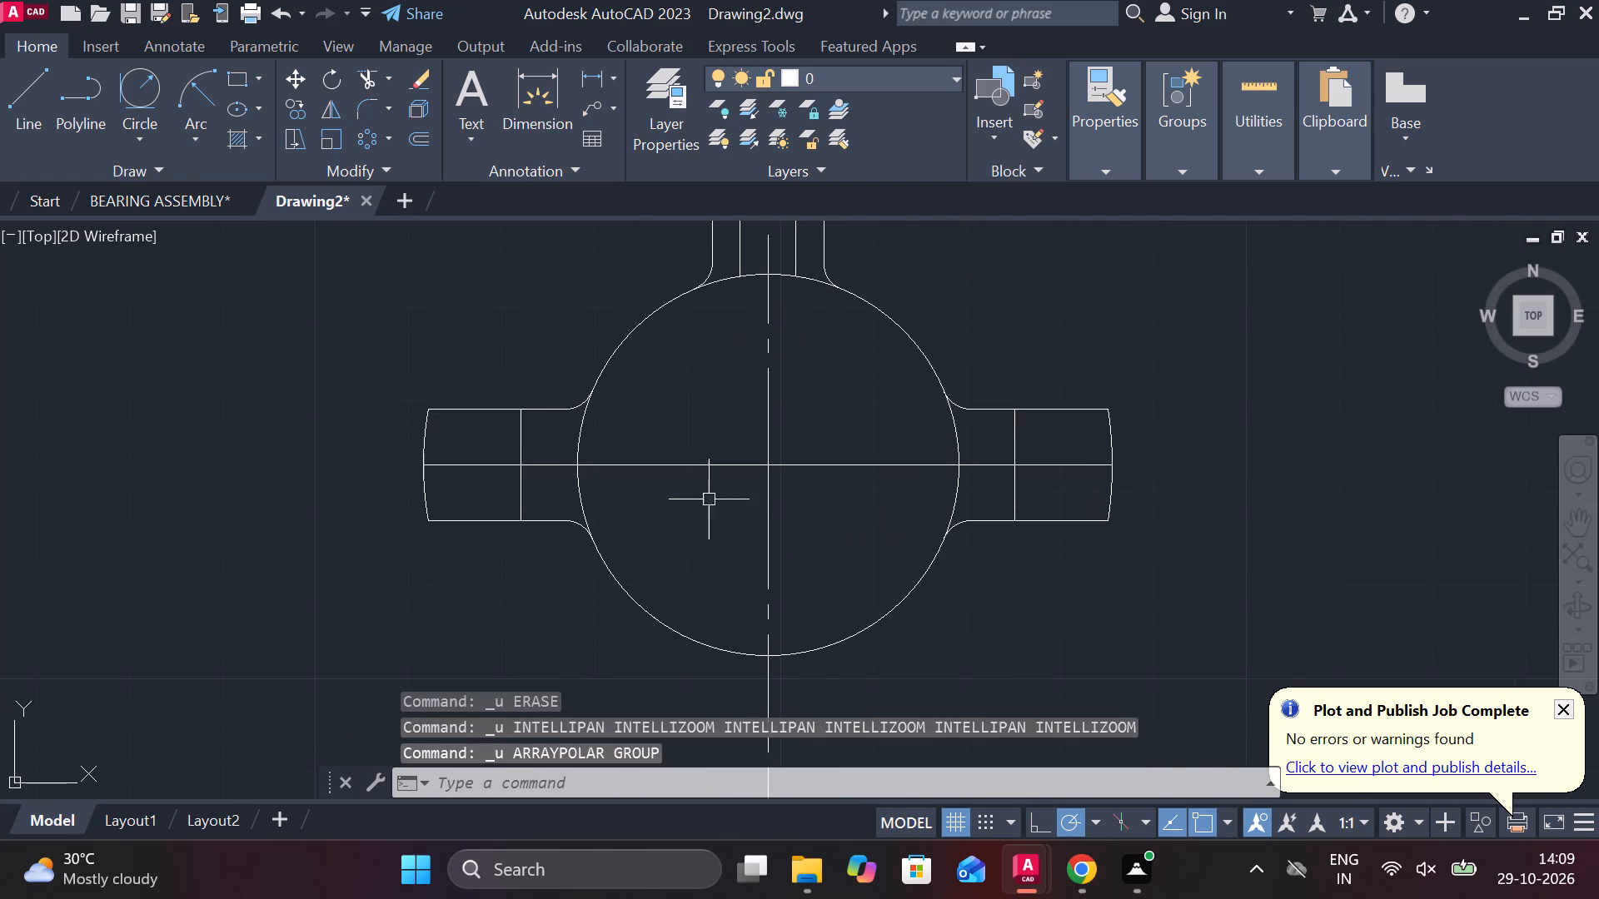
pyautogui.click(565, 408)
pyautogui.scroll(2, 565, 426)
pyautogui.click(591, 669)
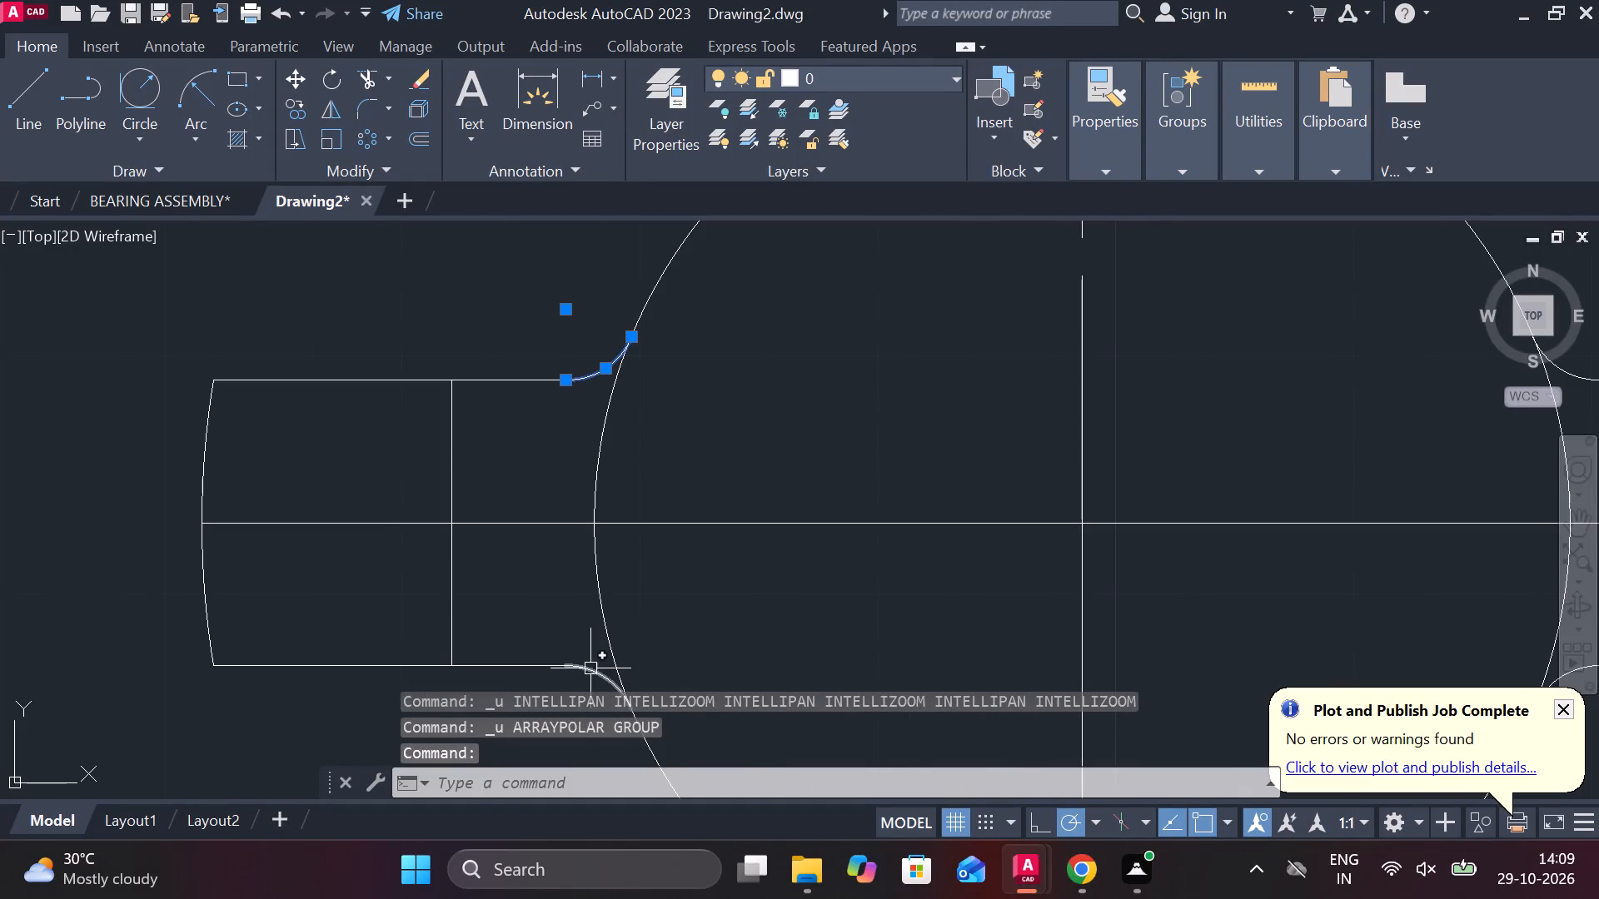
pyautogui.moveTo(586, 608); pyautogui.dragTo(660, 505, button='middle')
pyautogui.click(600, 564)
pyautogui.scroll(-2, 600, 564)
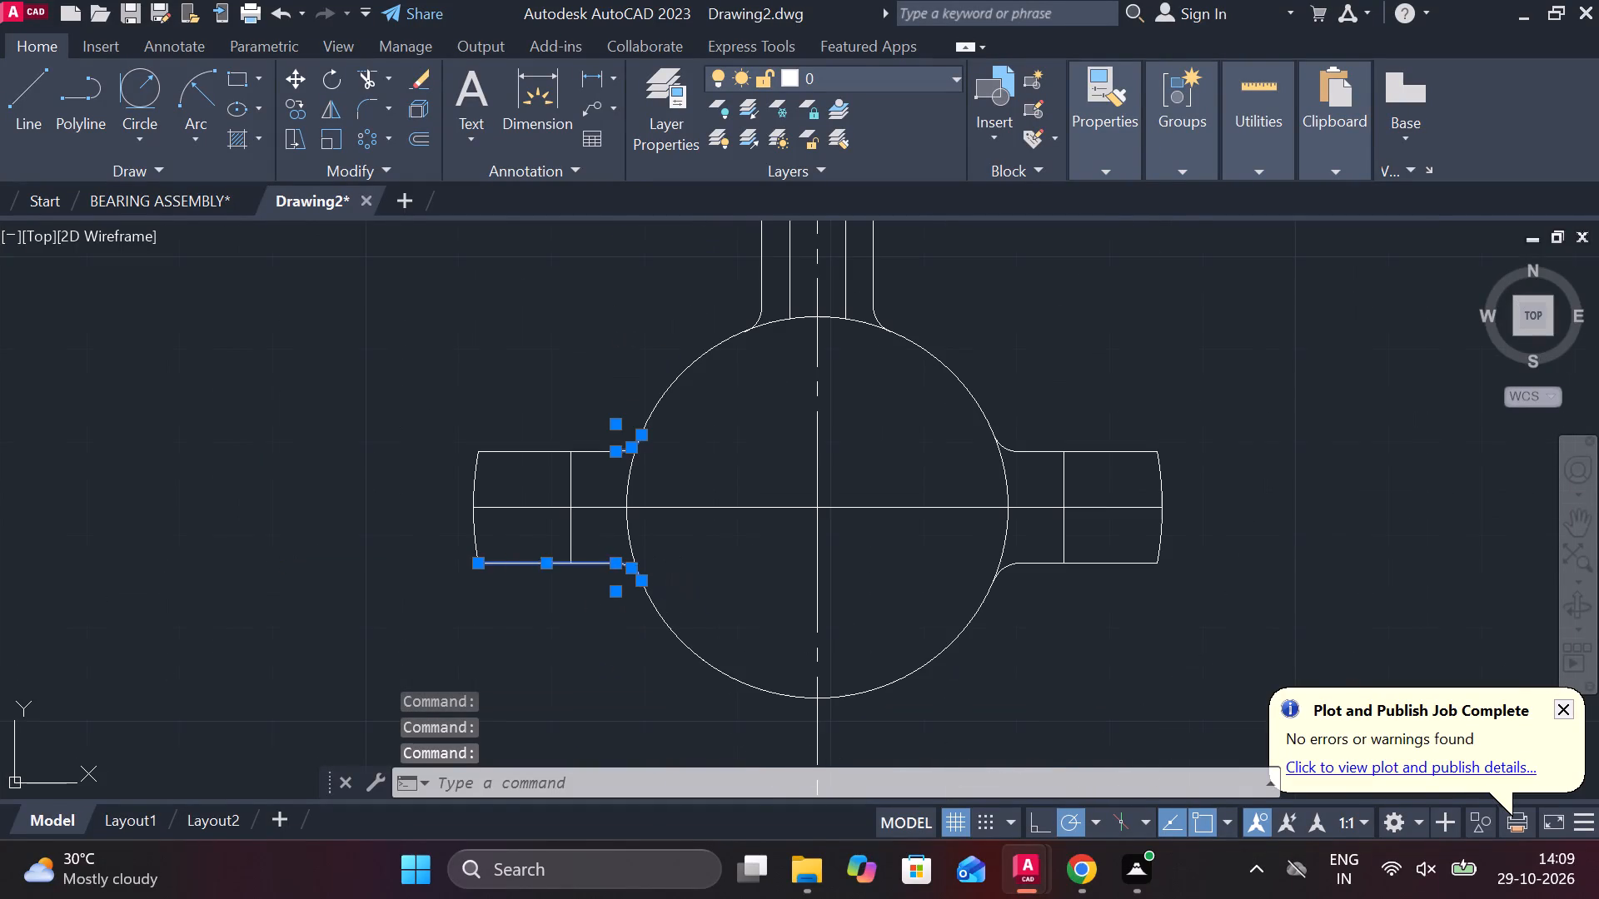
pyautogui.click(476, 534)
pyautogui.click(511, 453)
pyautogui.scroll(2, 604, 446)
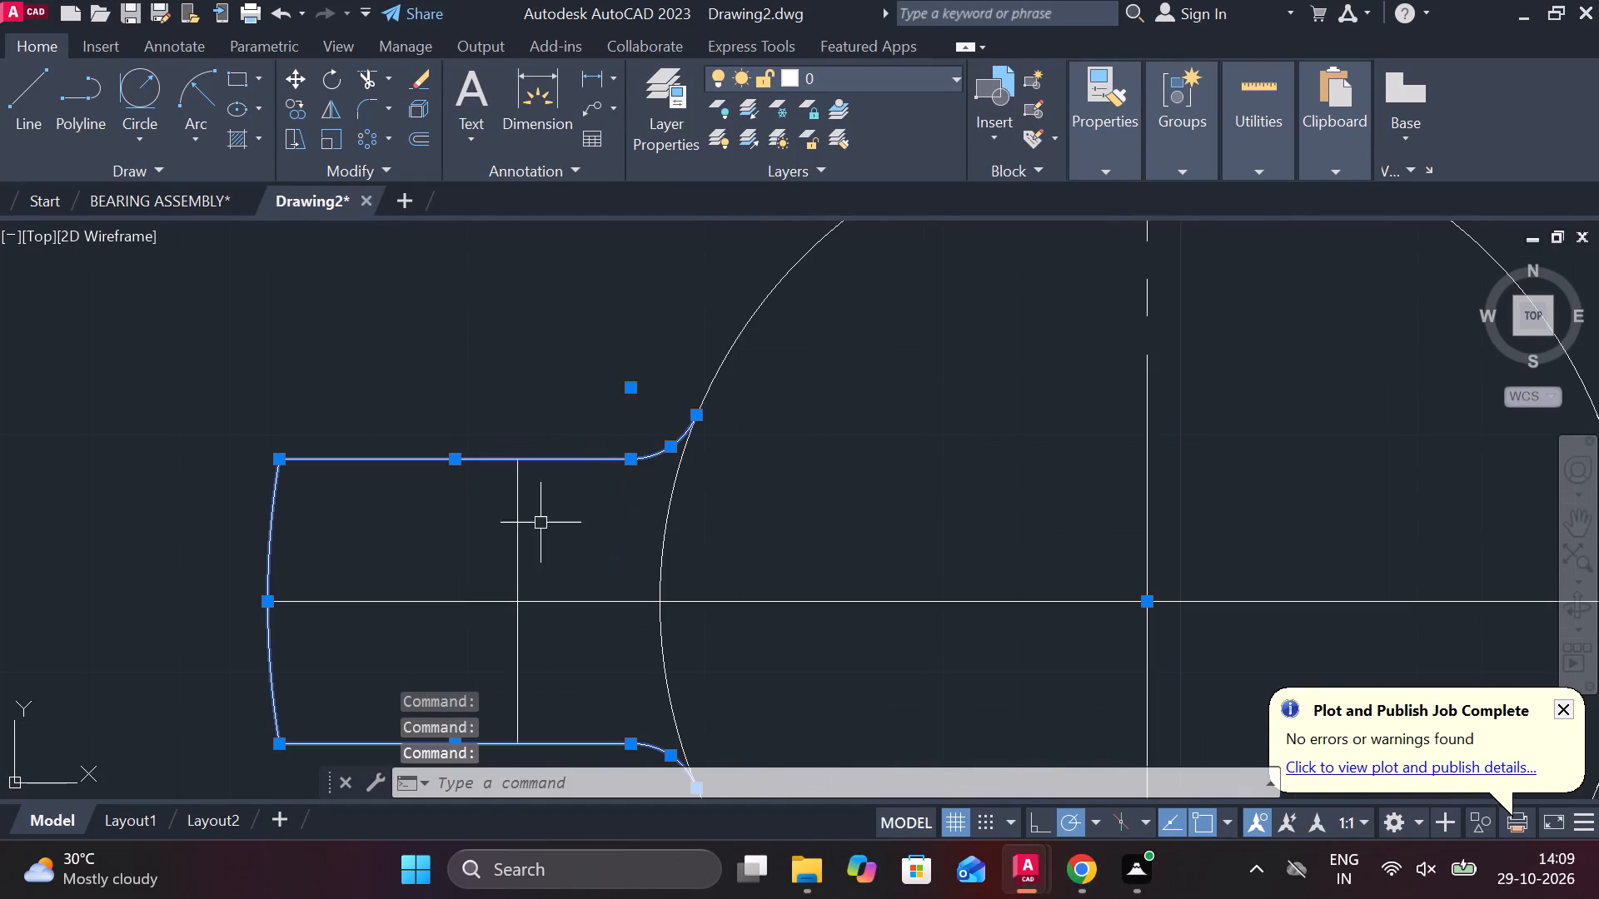
pyautogui.scroll(-2, 607, 515)
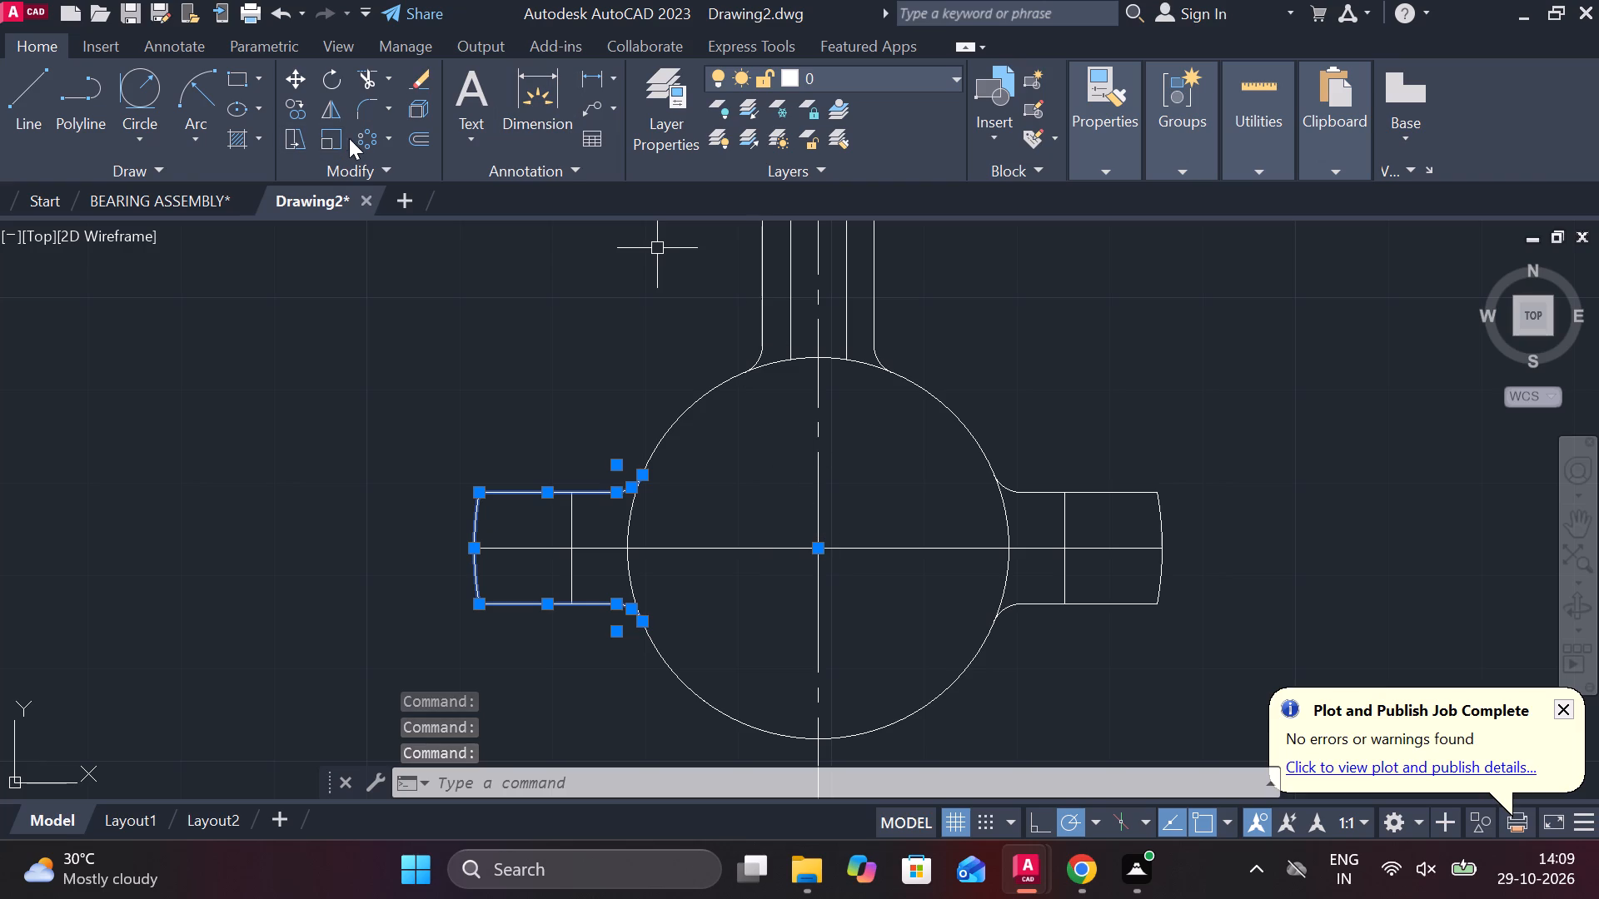
pyautogui.click(370, 133)
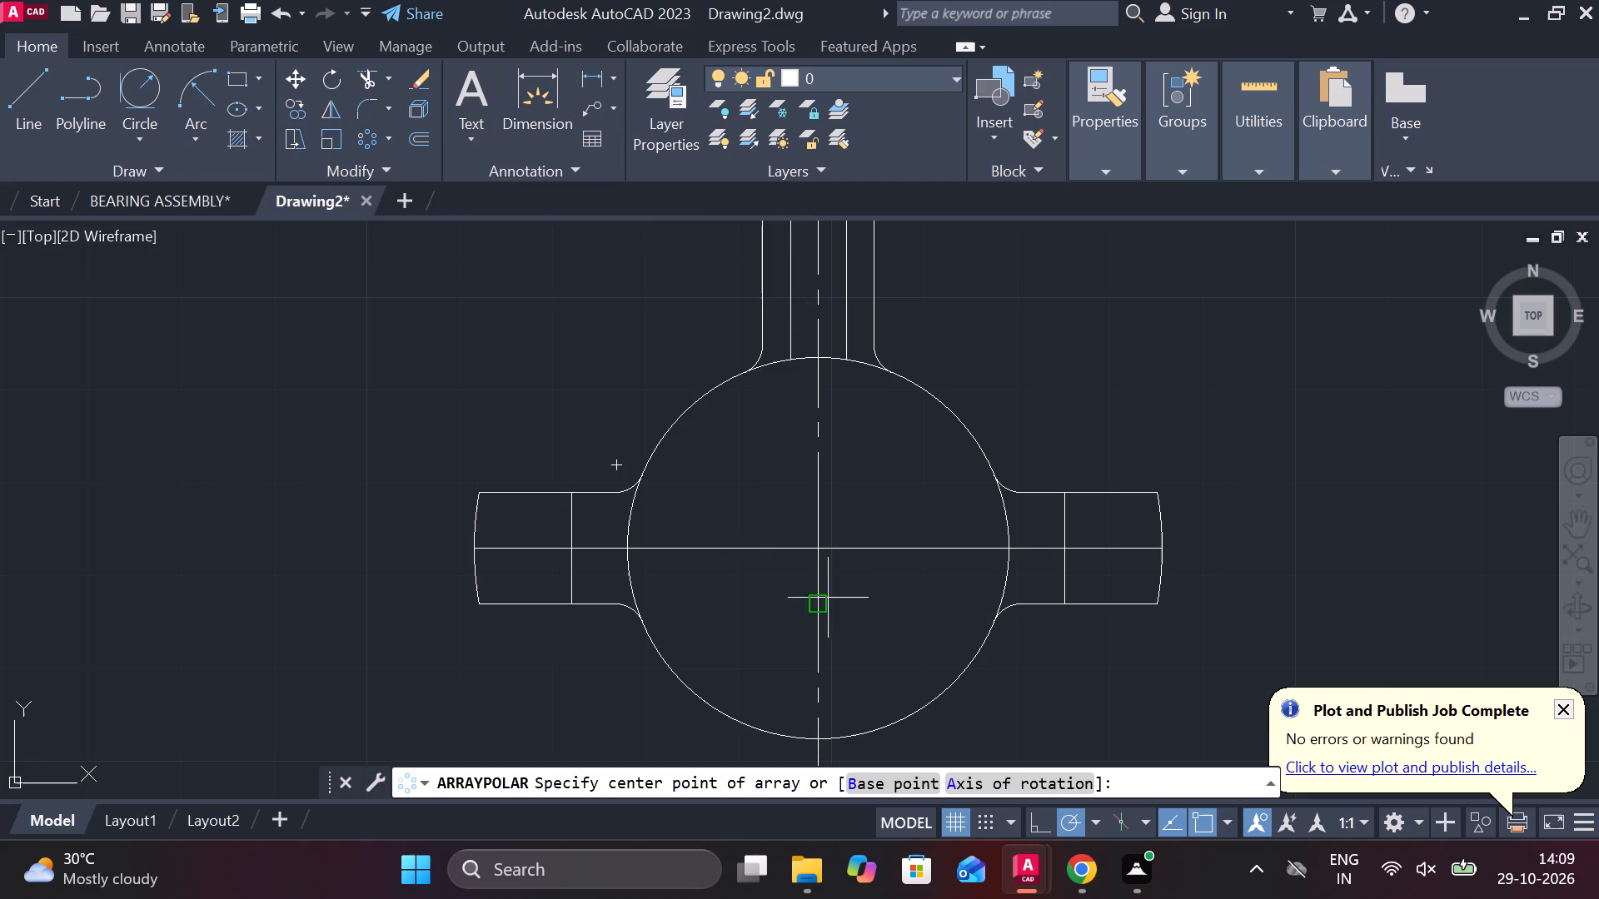
pyautogui.click(813, 547)
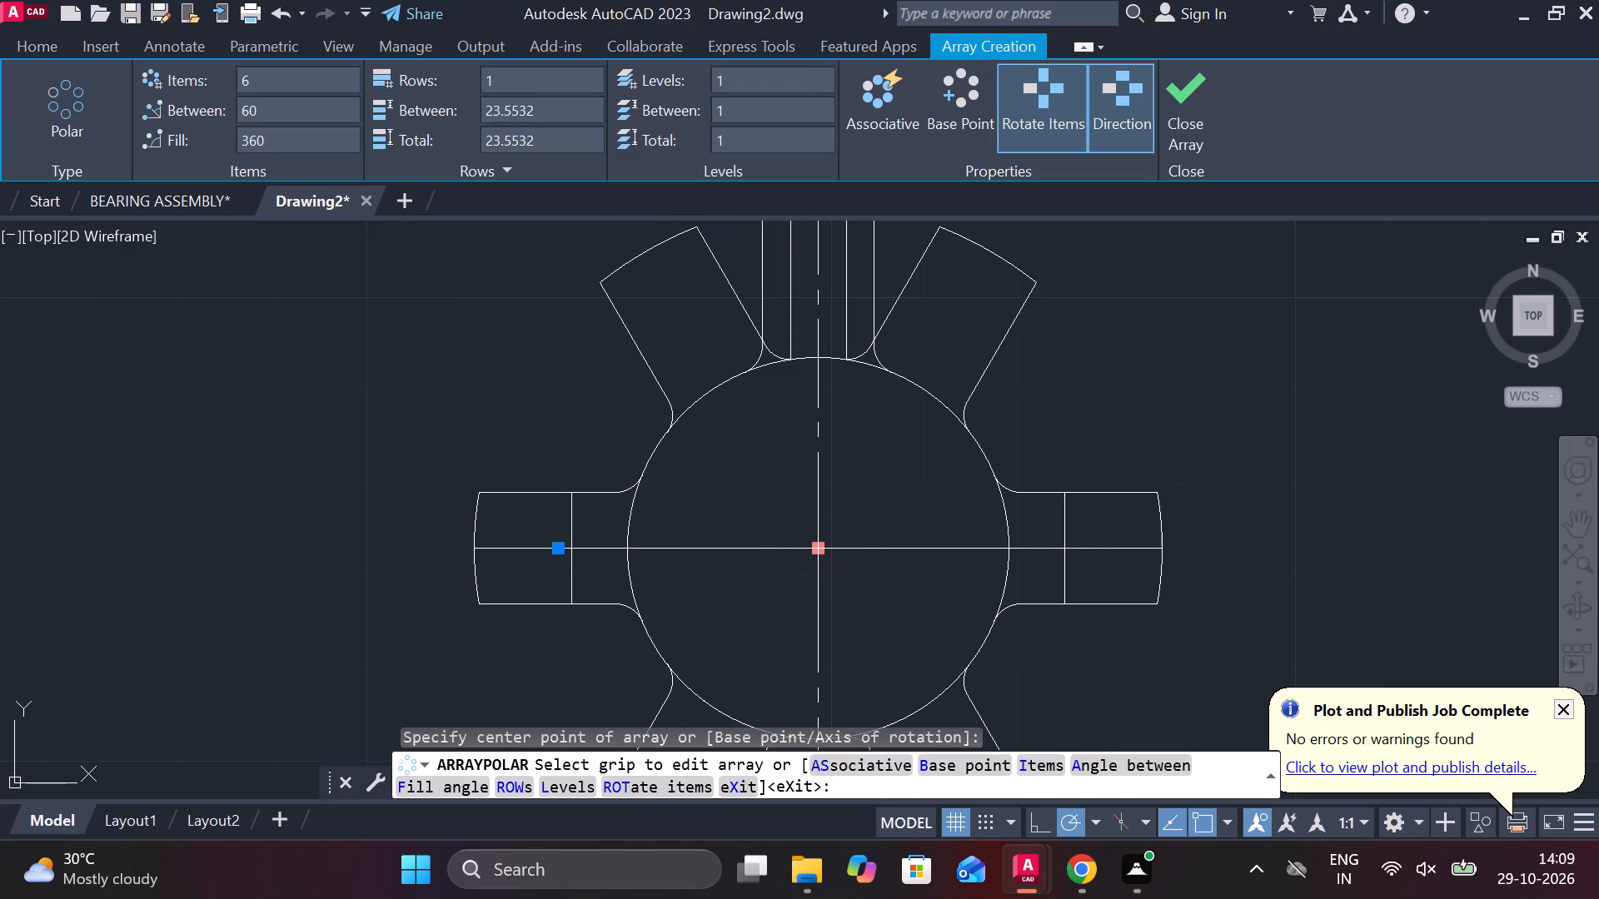
pyautogui.click(296, 74)
pyautogui.press('8')
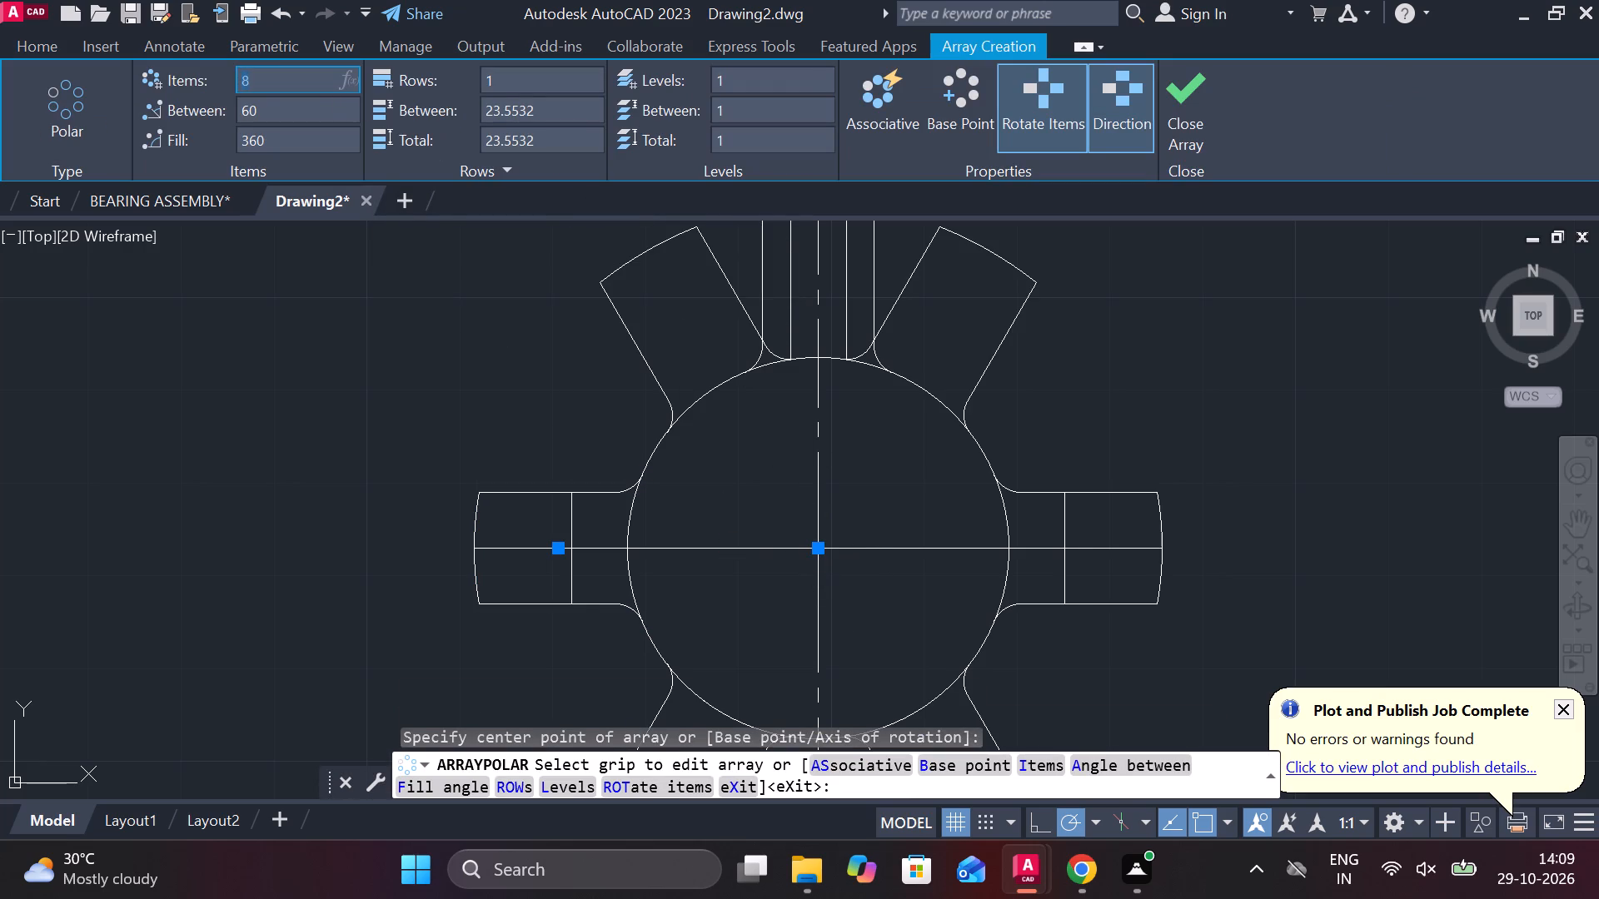
pyautogui.press('Return')
pyautogui.scroll(-2, 1263, 356)
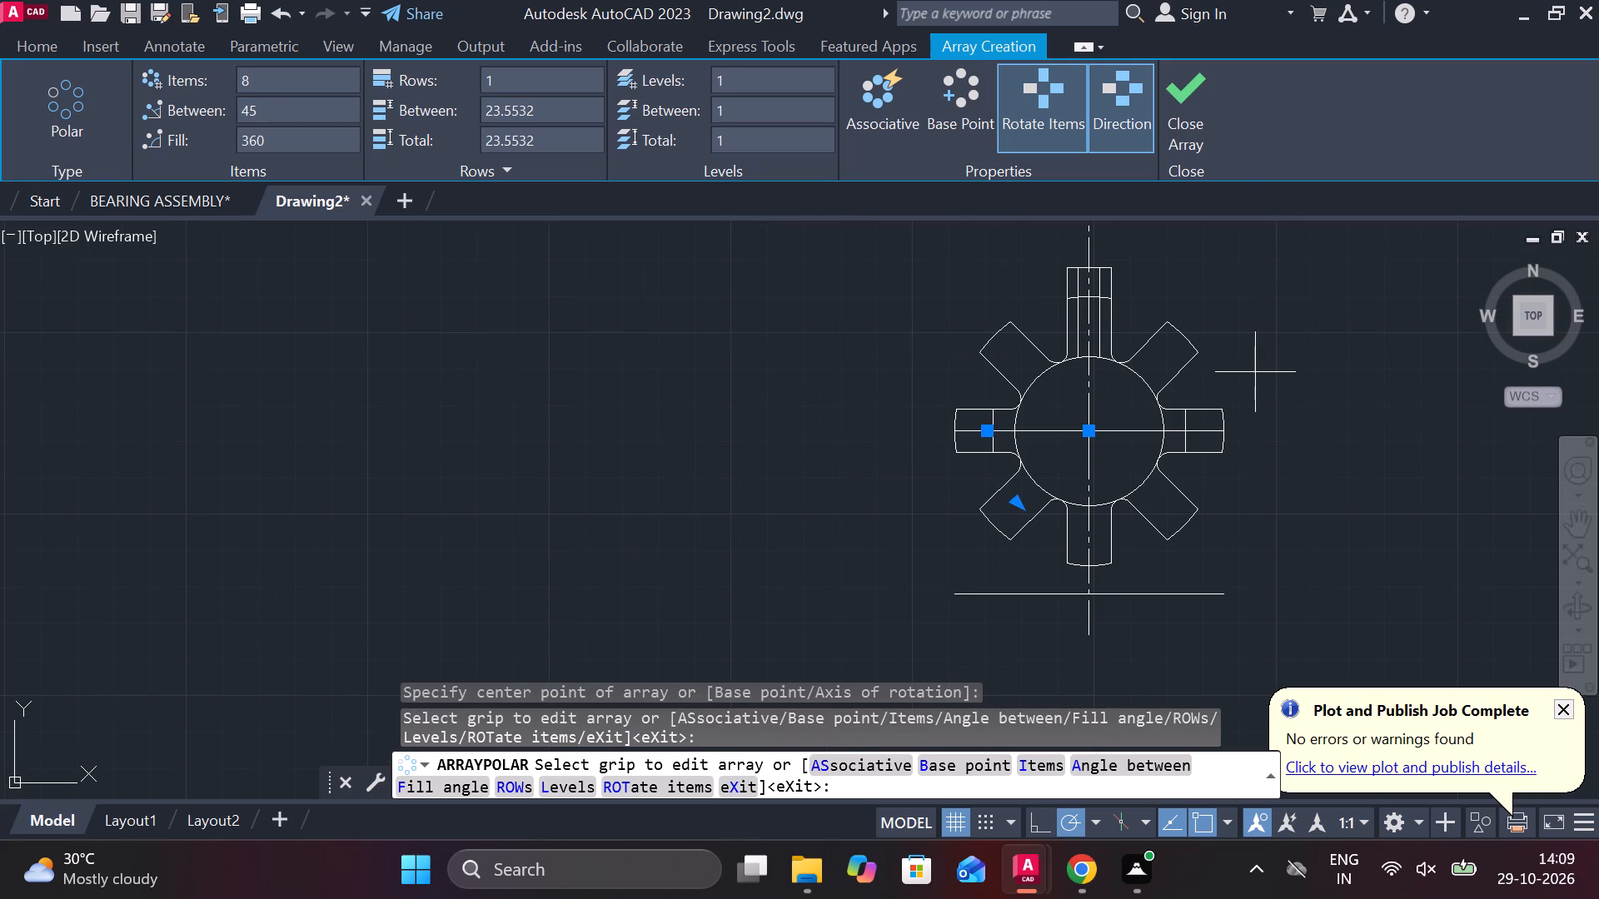
pyautogui.click(1189, 92)
# Erase the arrayed arc that crosses the vertical stem above the circle.
pyautogui.scroll(3, 1174, 265)
pyautogui.click(894, 395)
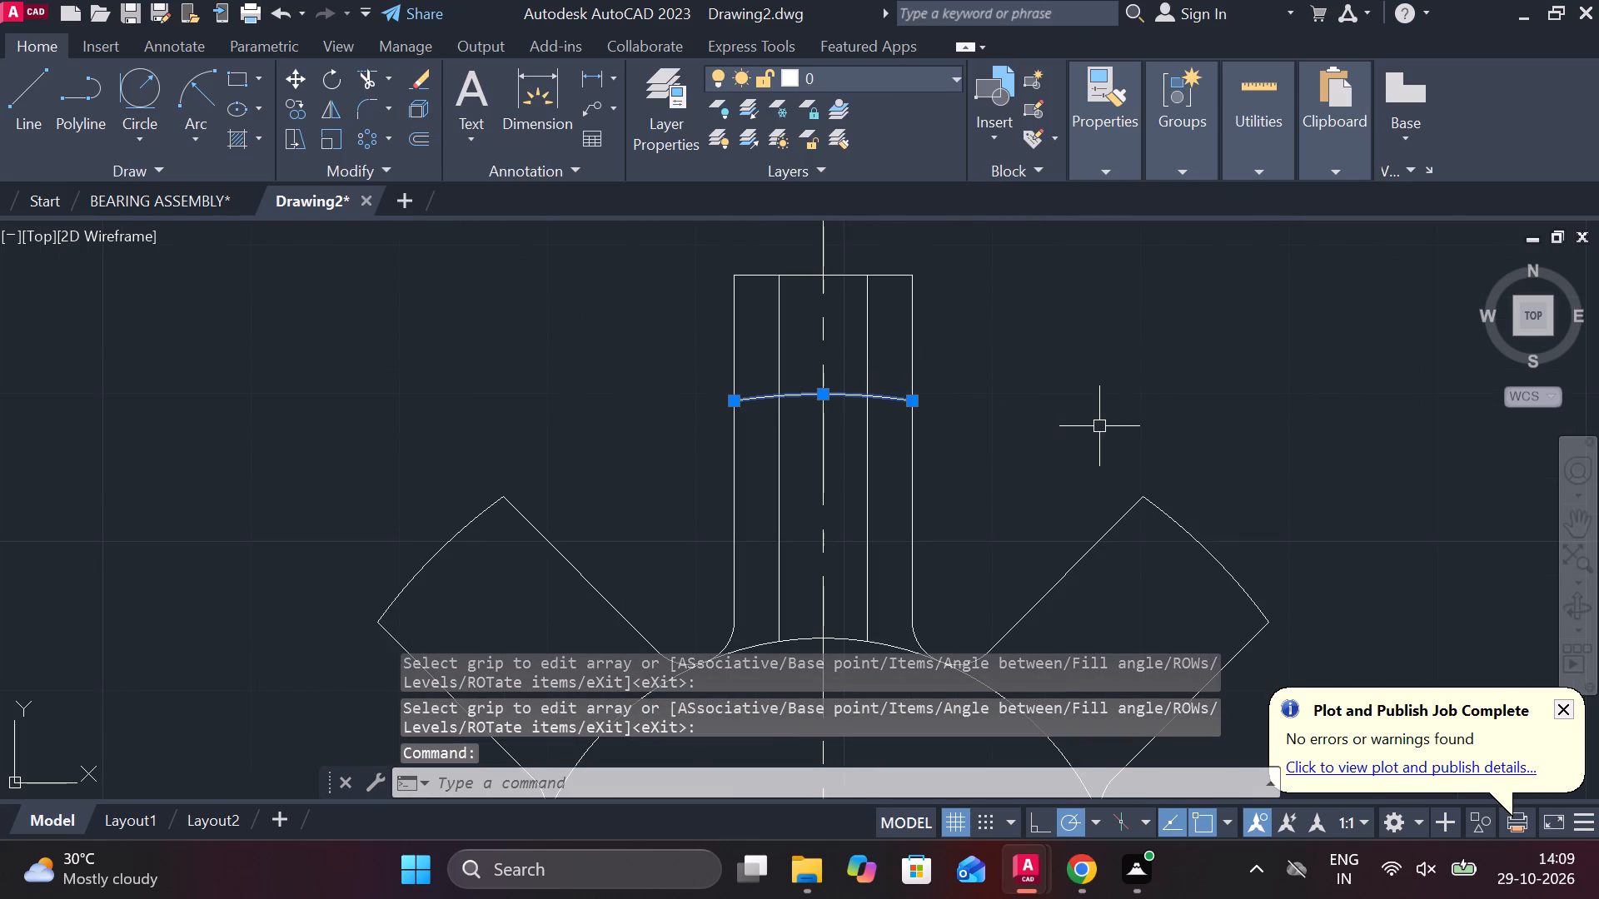
pyautogui.write('E')
pyautogui.press('space')
# Erase the horizontal line running through the circle and both side arms.
pyautogui.scroll(-2, 1113, 433)
pyautogui.moveTo(1139, 587); pyautogui.dragTo(978, 415, button='middle')
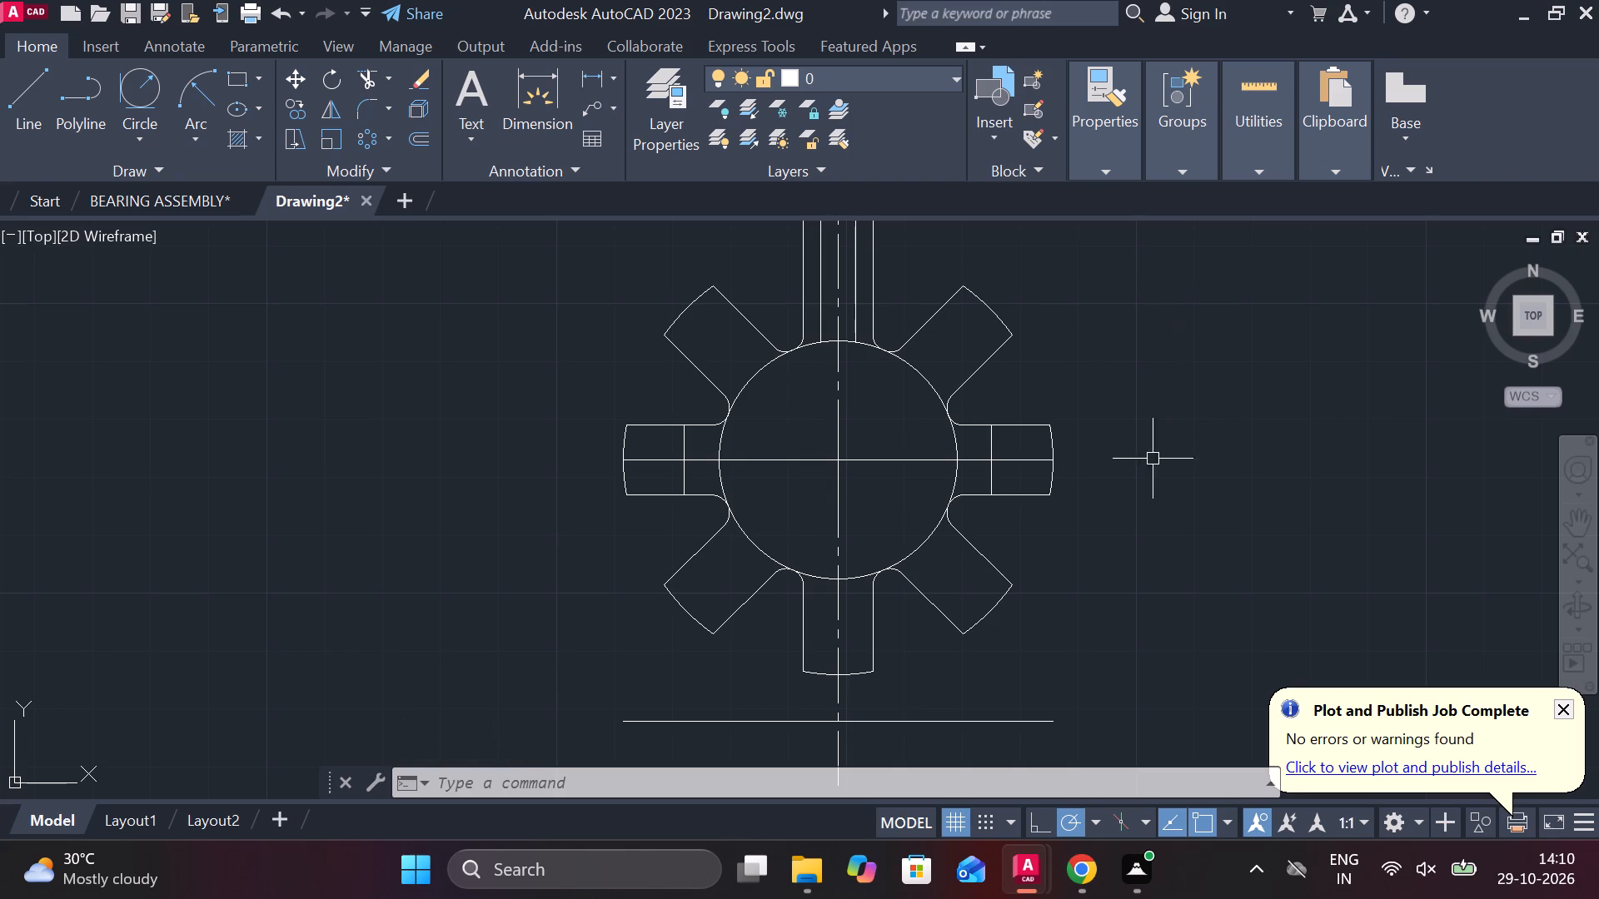
pyautogui.moveTo(1123, 482); pyautogui.dragTo(1052, 427, button='middle')
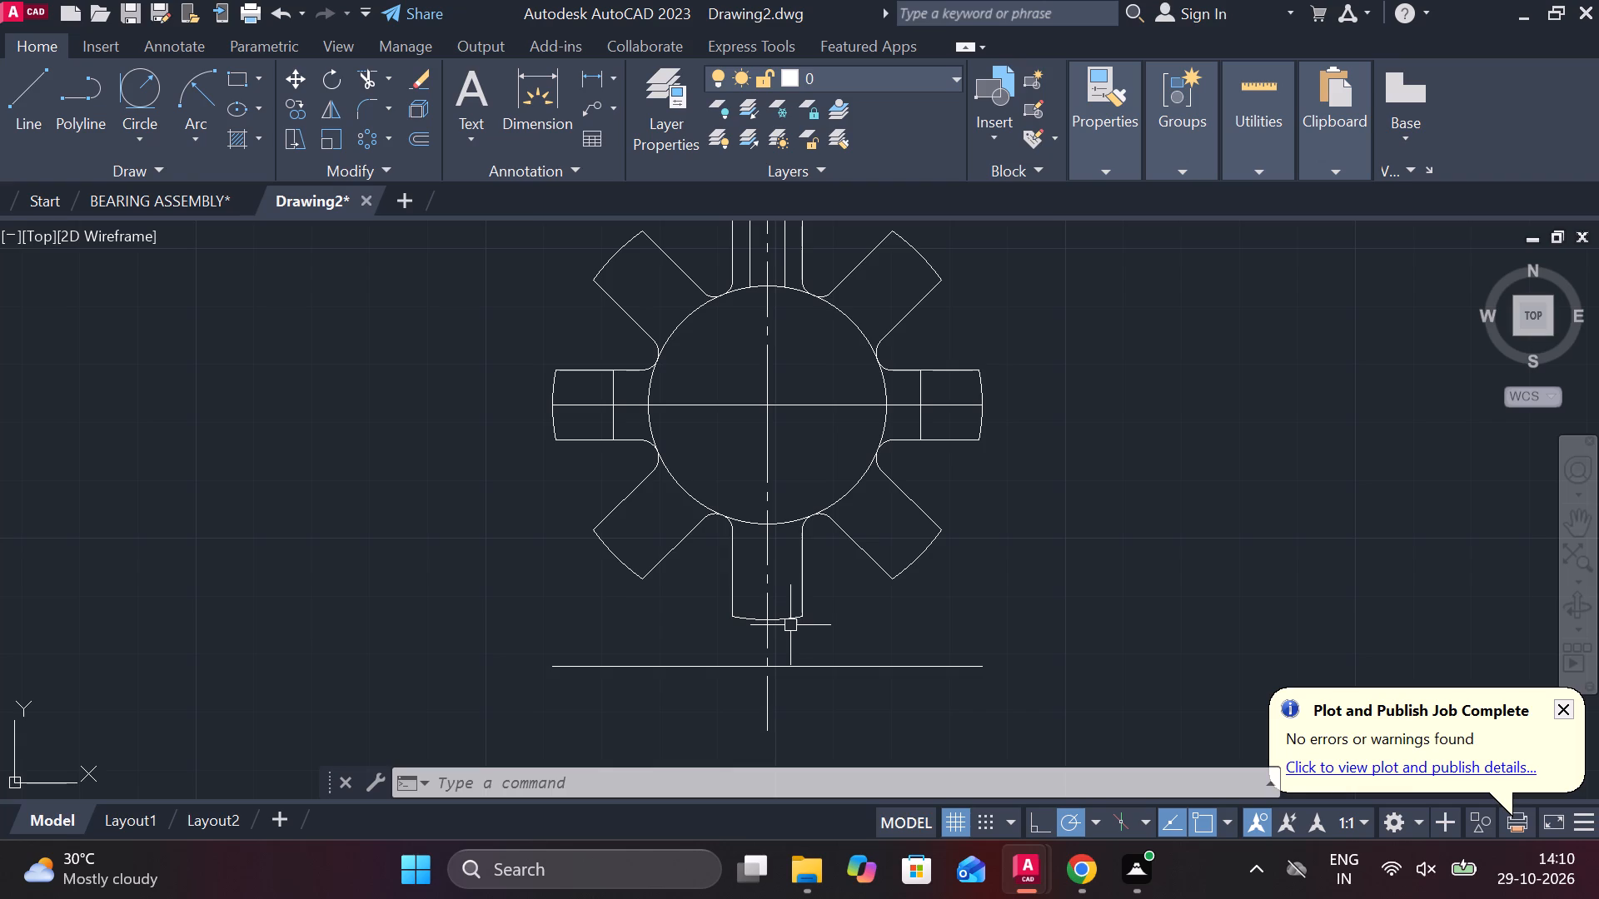
pyautogui.moveTo(1069, 470); pyautogui.dragTo(1069, 559, button='middle')
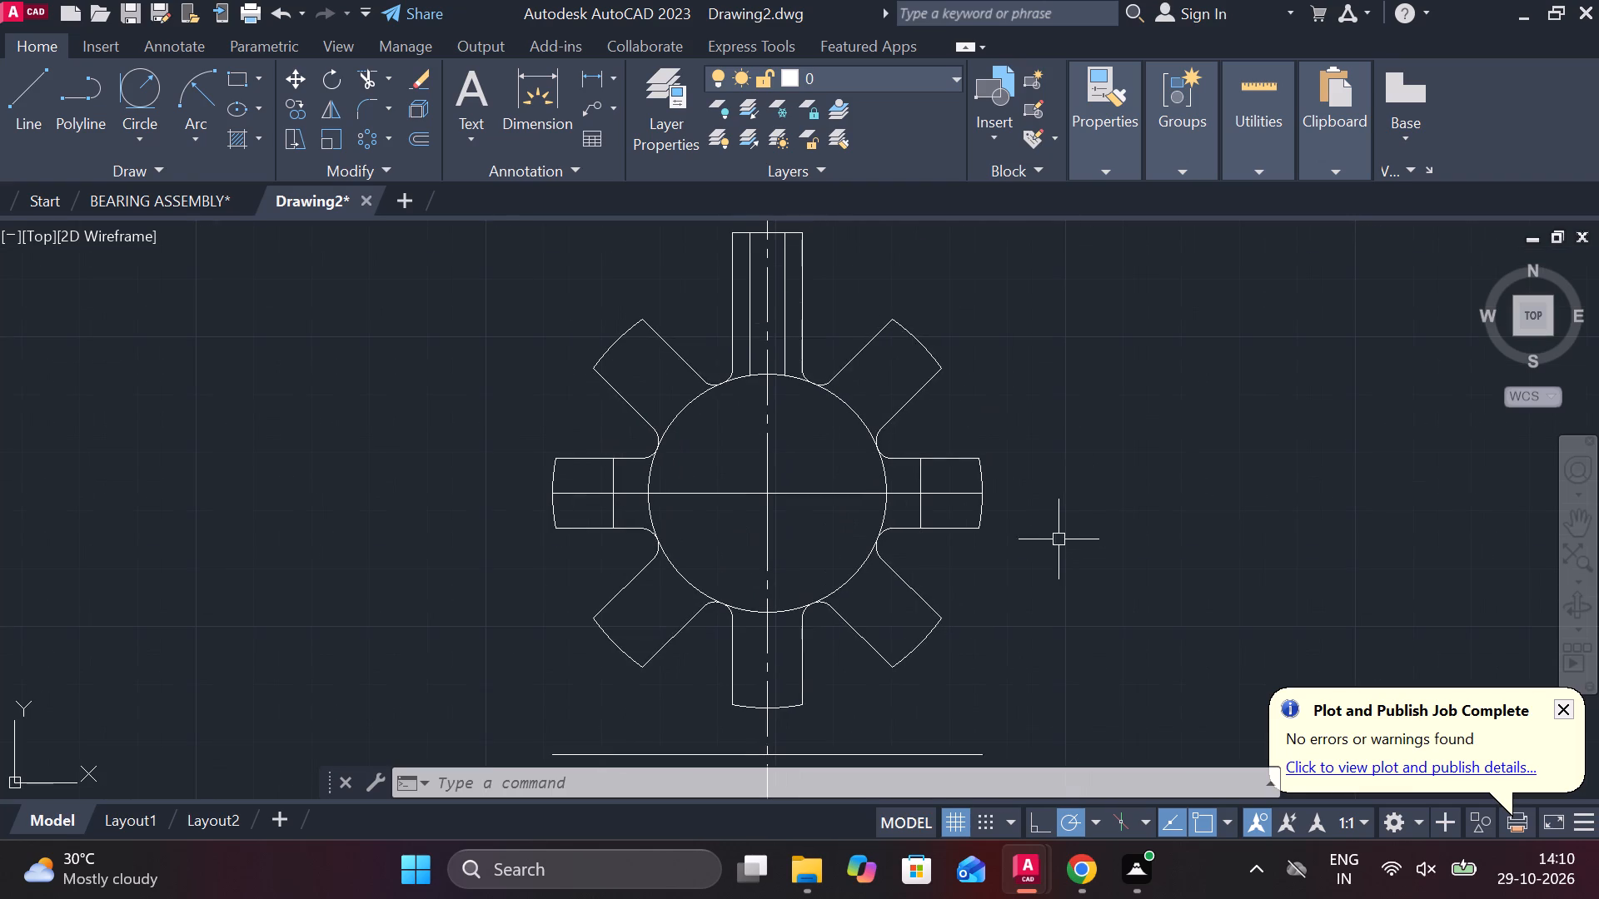
pyautogui.click(710, 491)
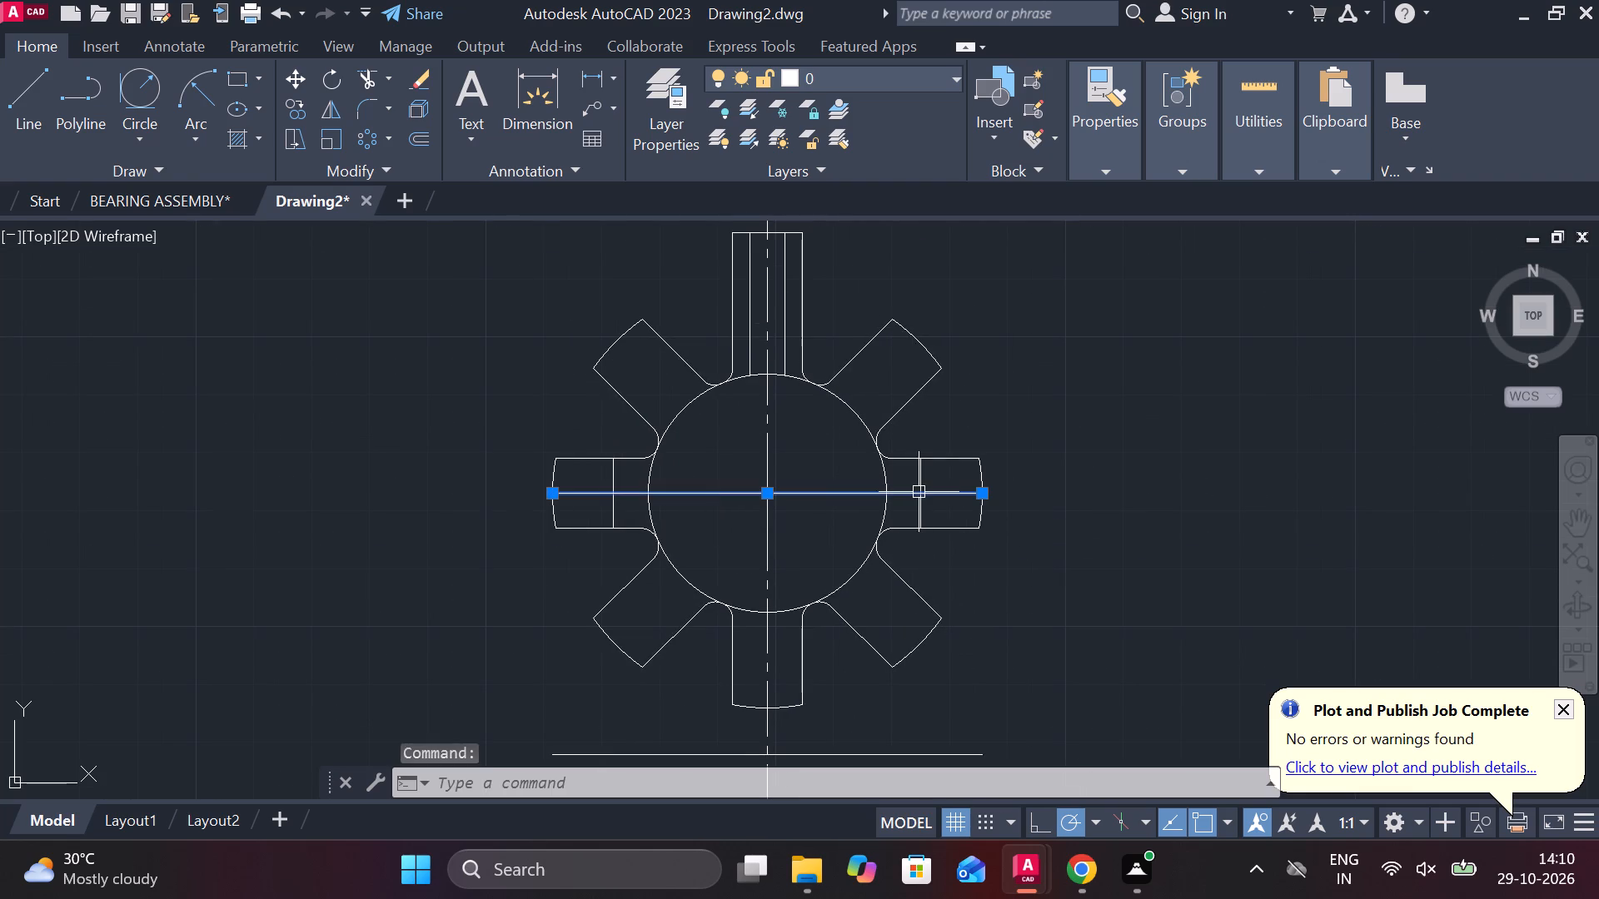
pyautogui.write('E')
pyautogui.press('space')
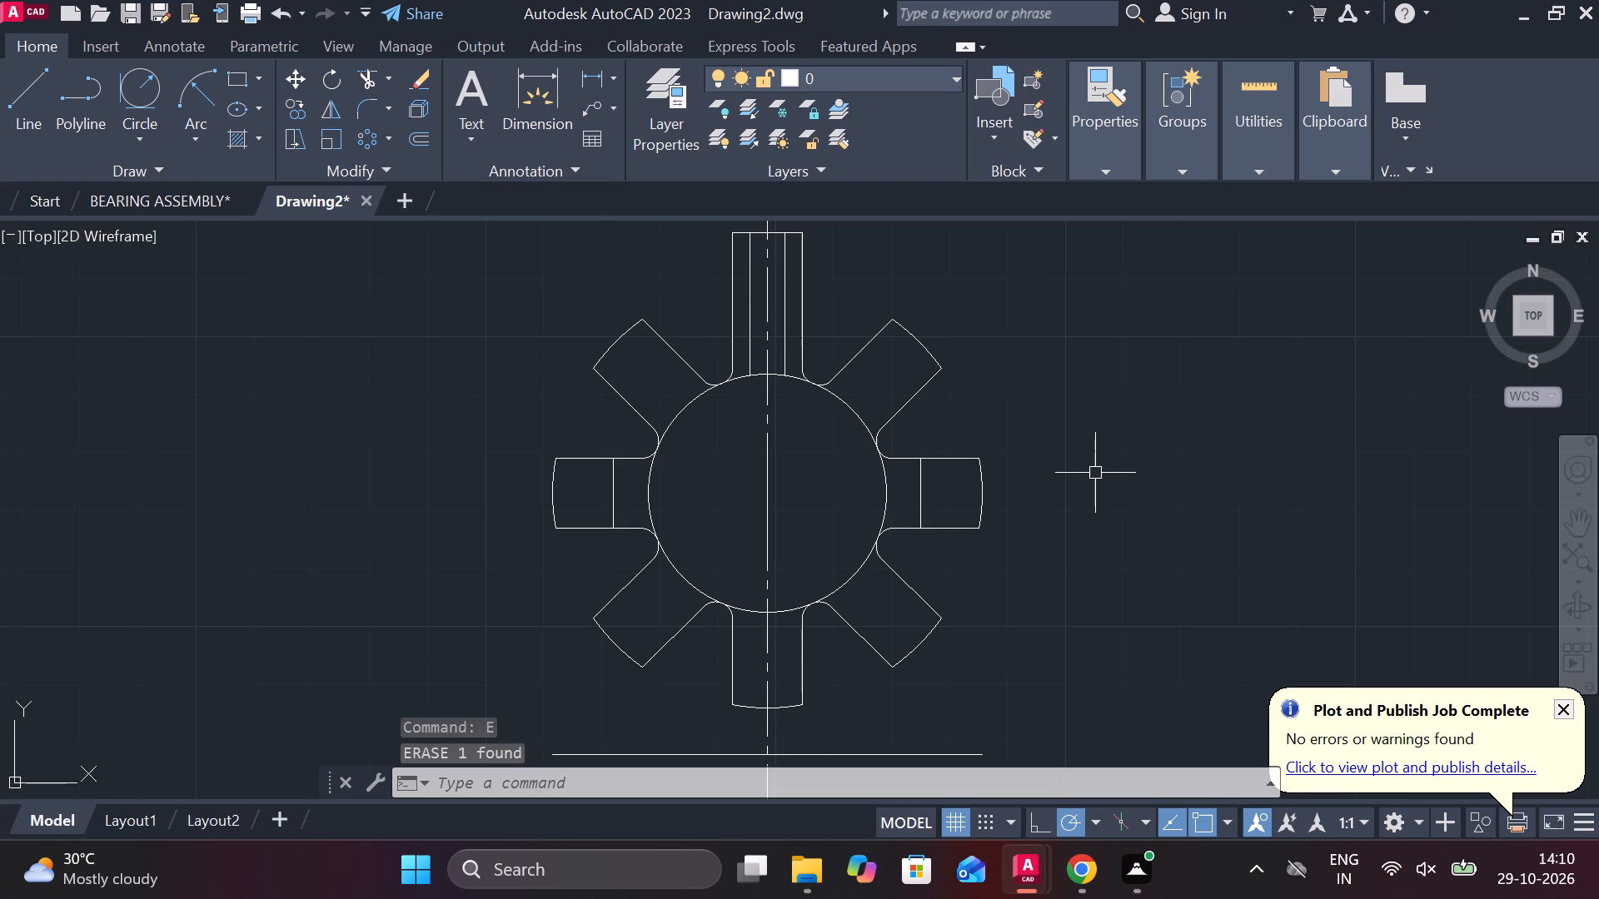
# Trim the circle's portions between the fillets at the left and right arms.
pyautogui.write('TR')
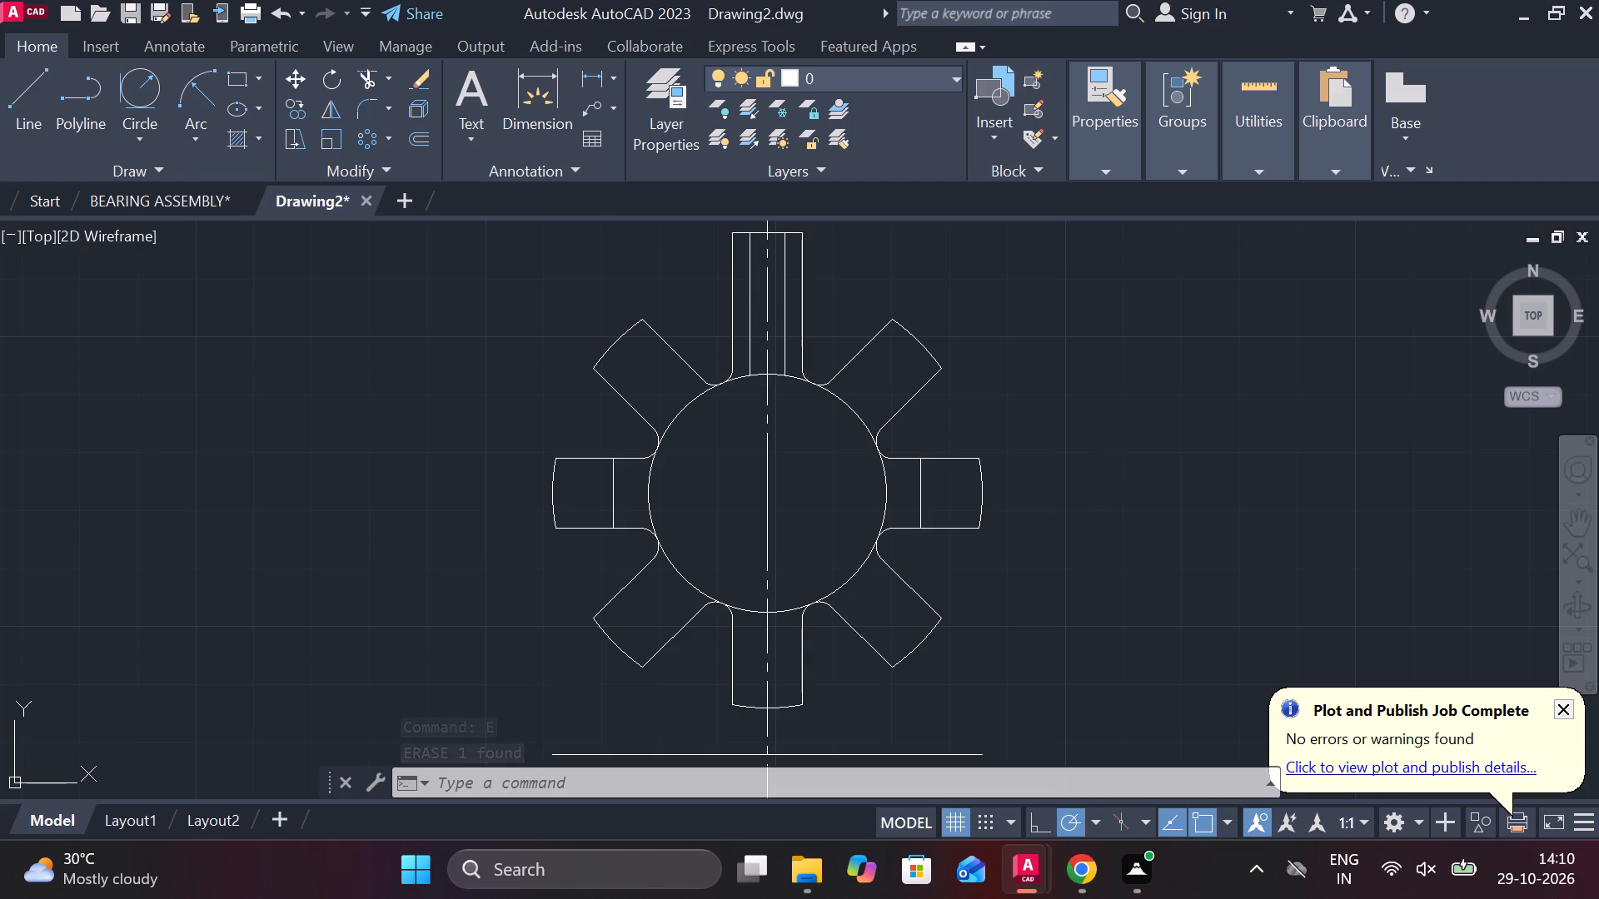
pyautogui.press('space')
pyautogui.click(644, 498)
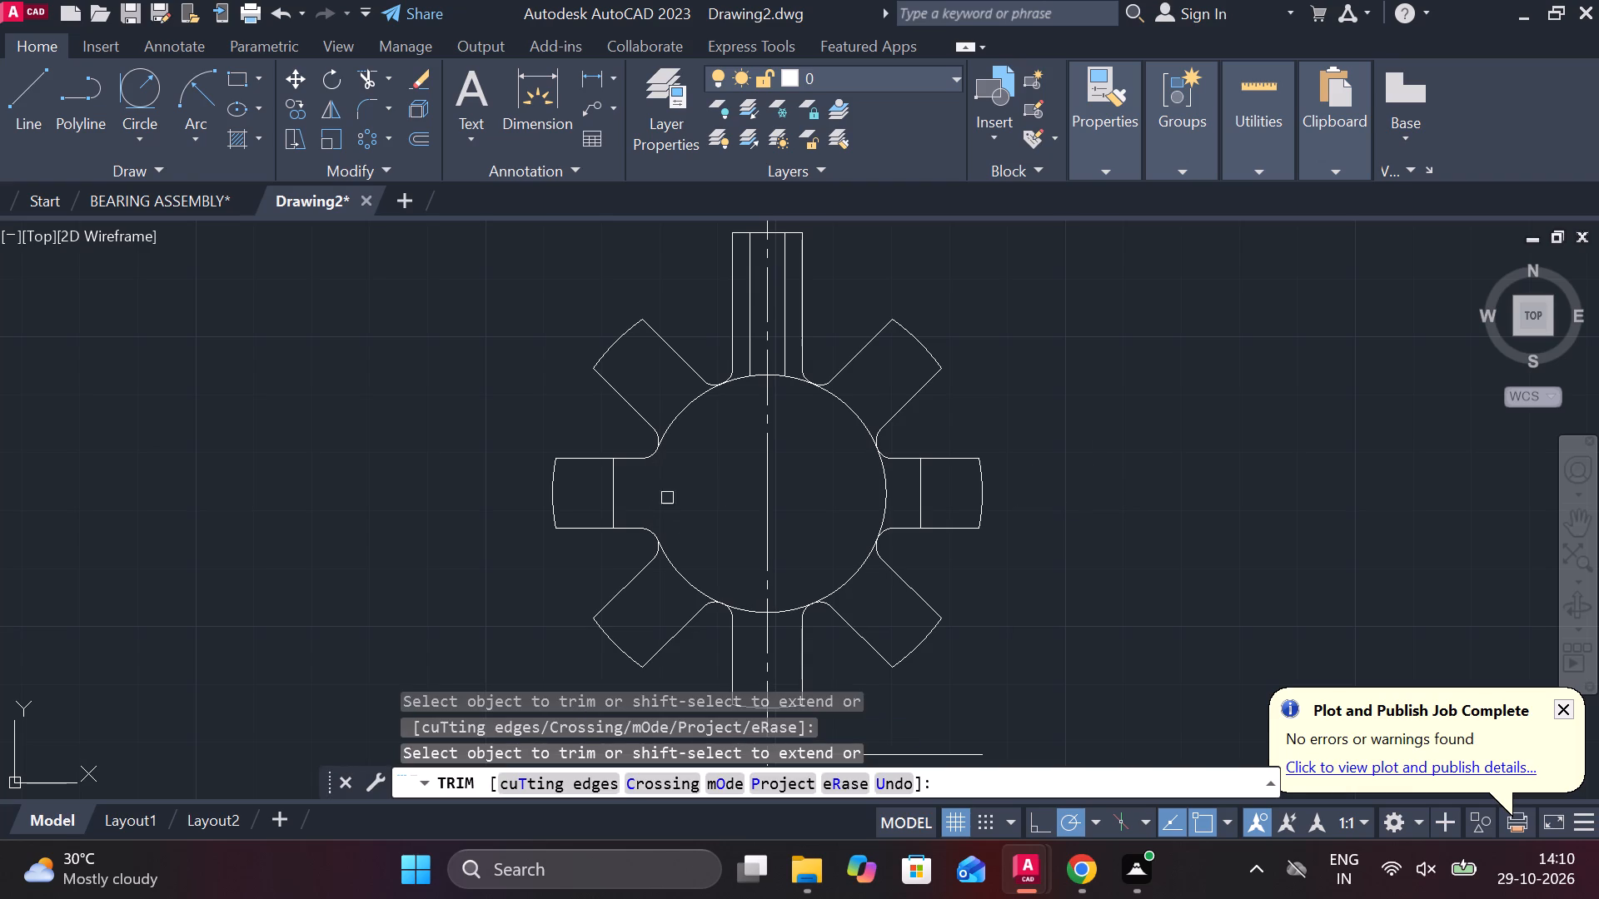
pyautogui.click(883, 485)
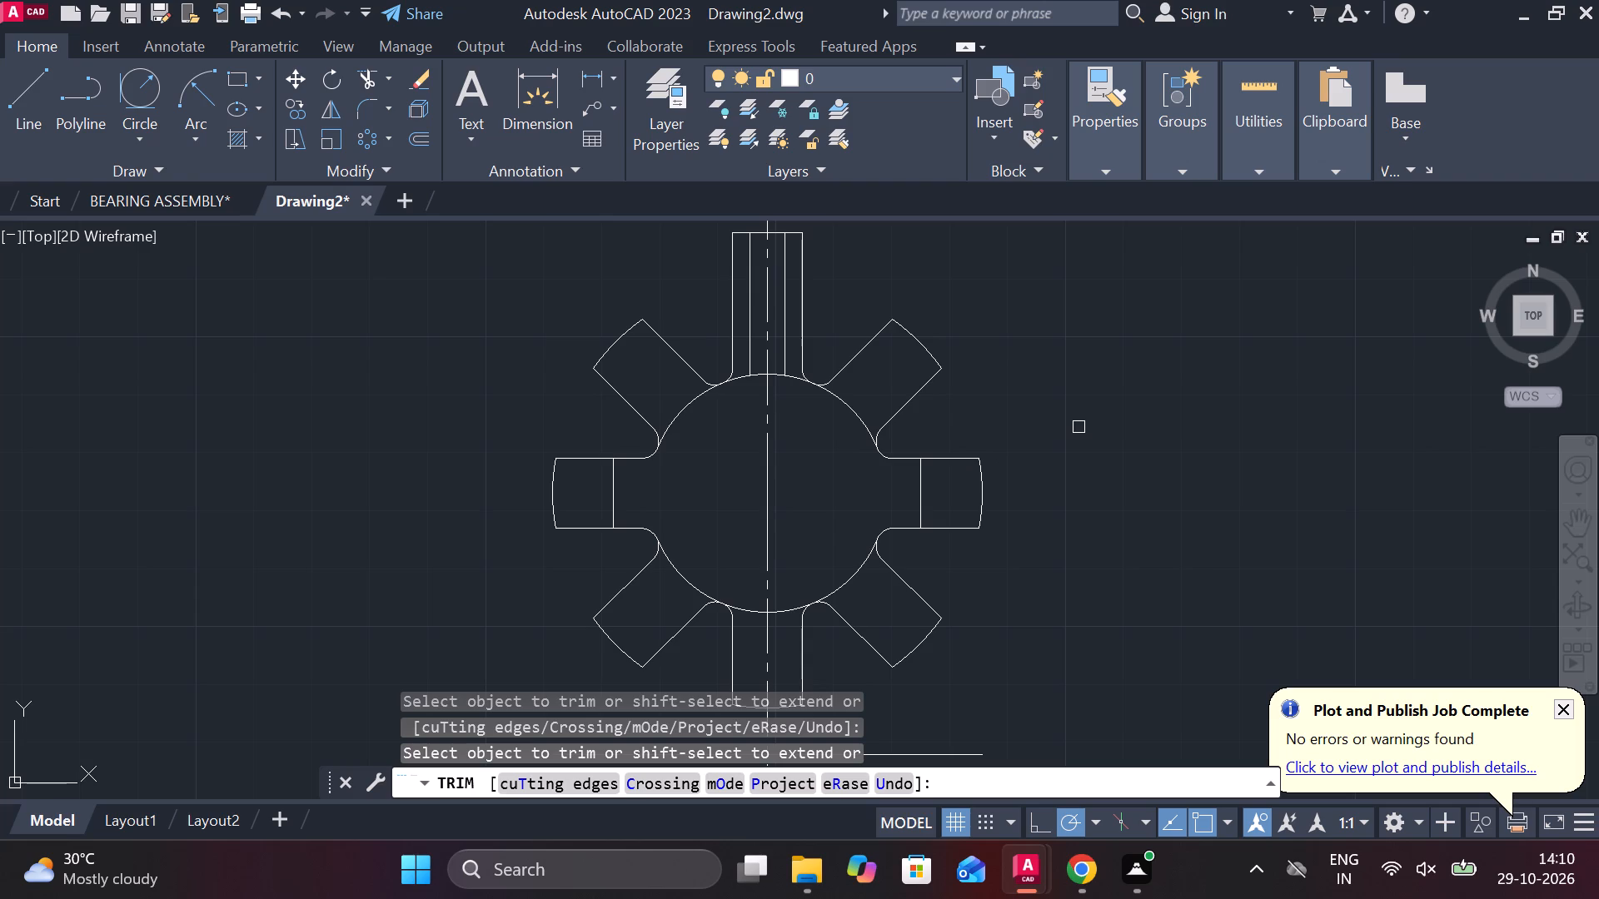
pyautogui.press('Escape')
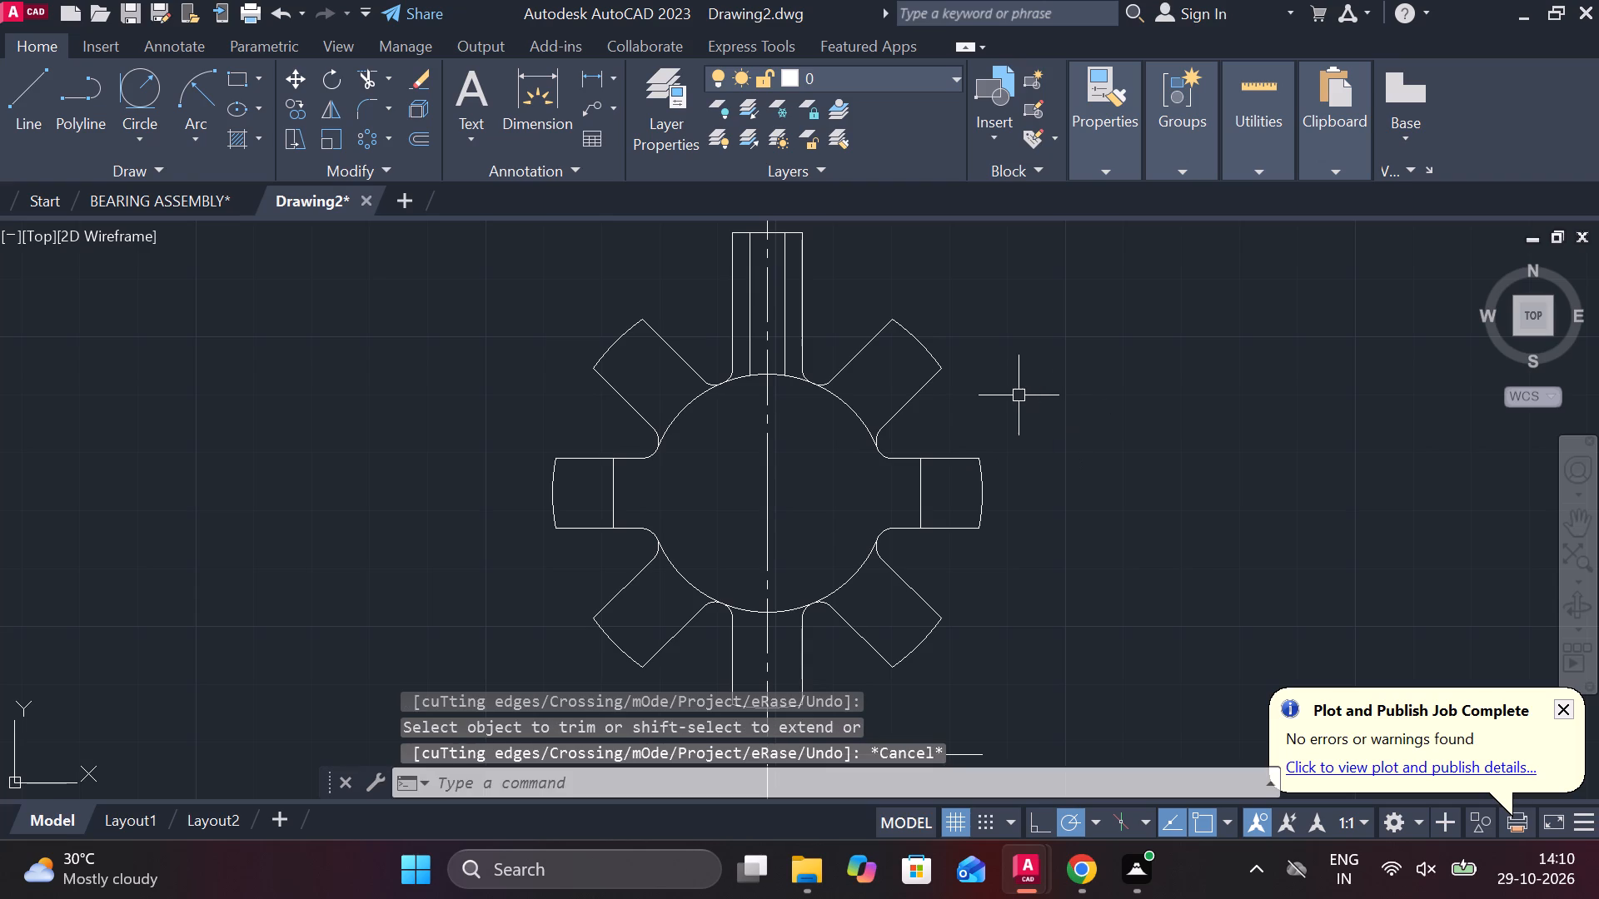
# Erase the two straight edges and end arc of the arrayed arm directly below the circle.
pyautogui.moveTo(1114, 514); pyautogui.dragTo(1117, 420, button='middle')
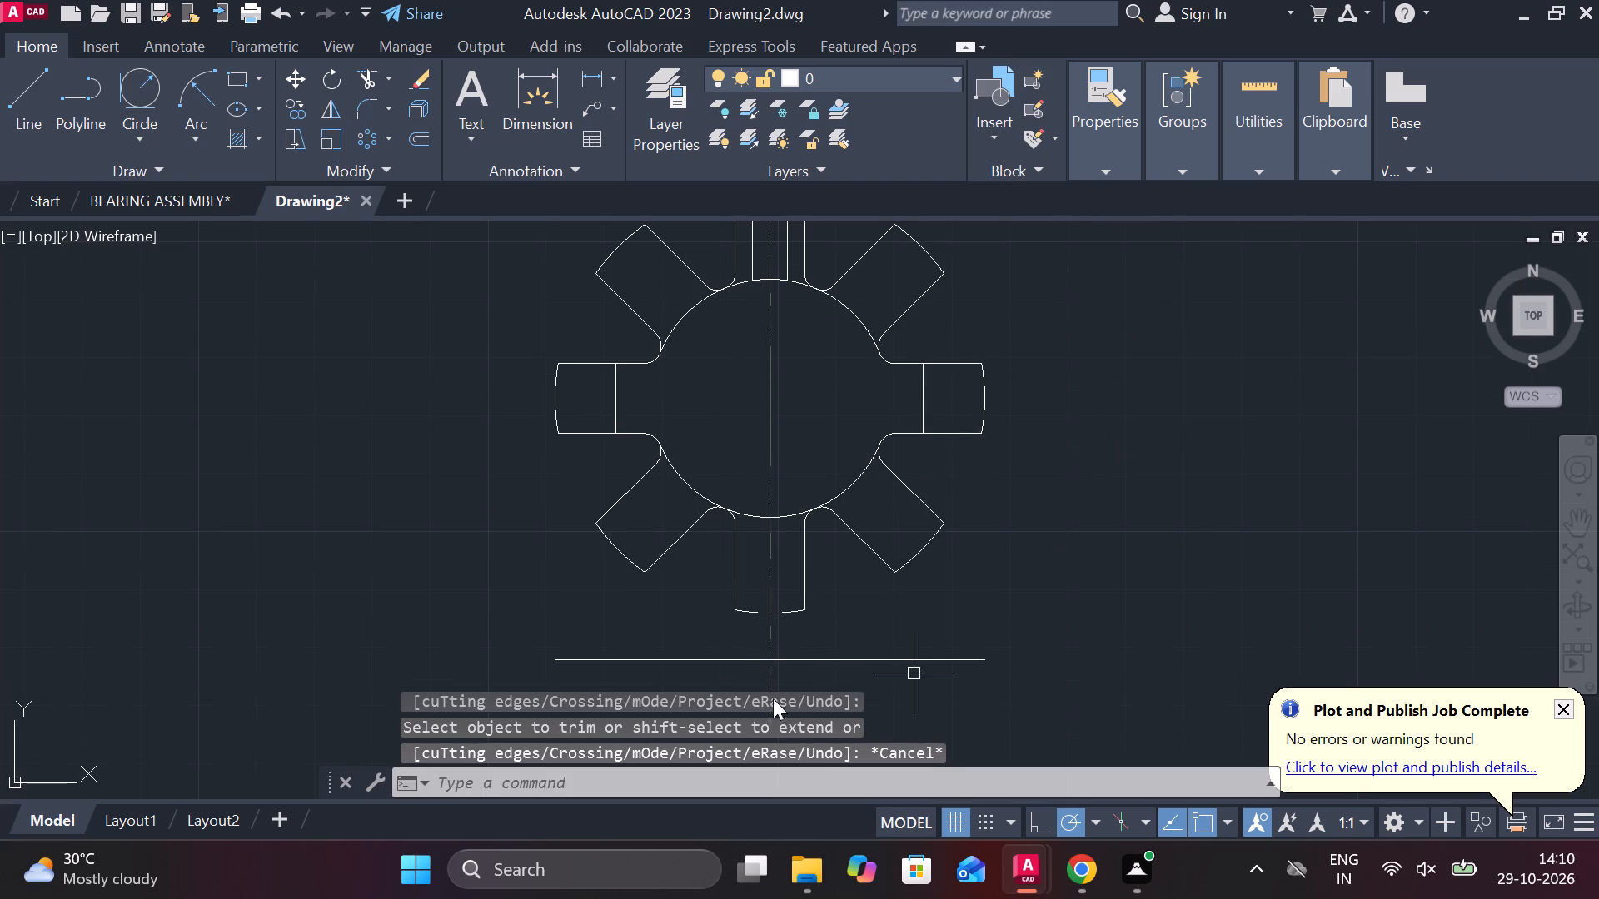
pyautogui.click(801, 584)
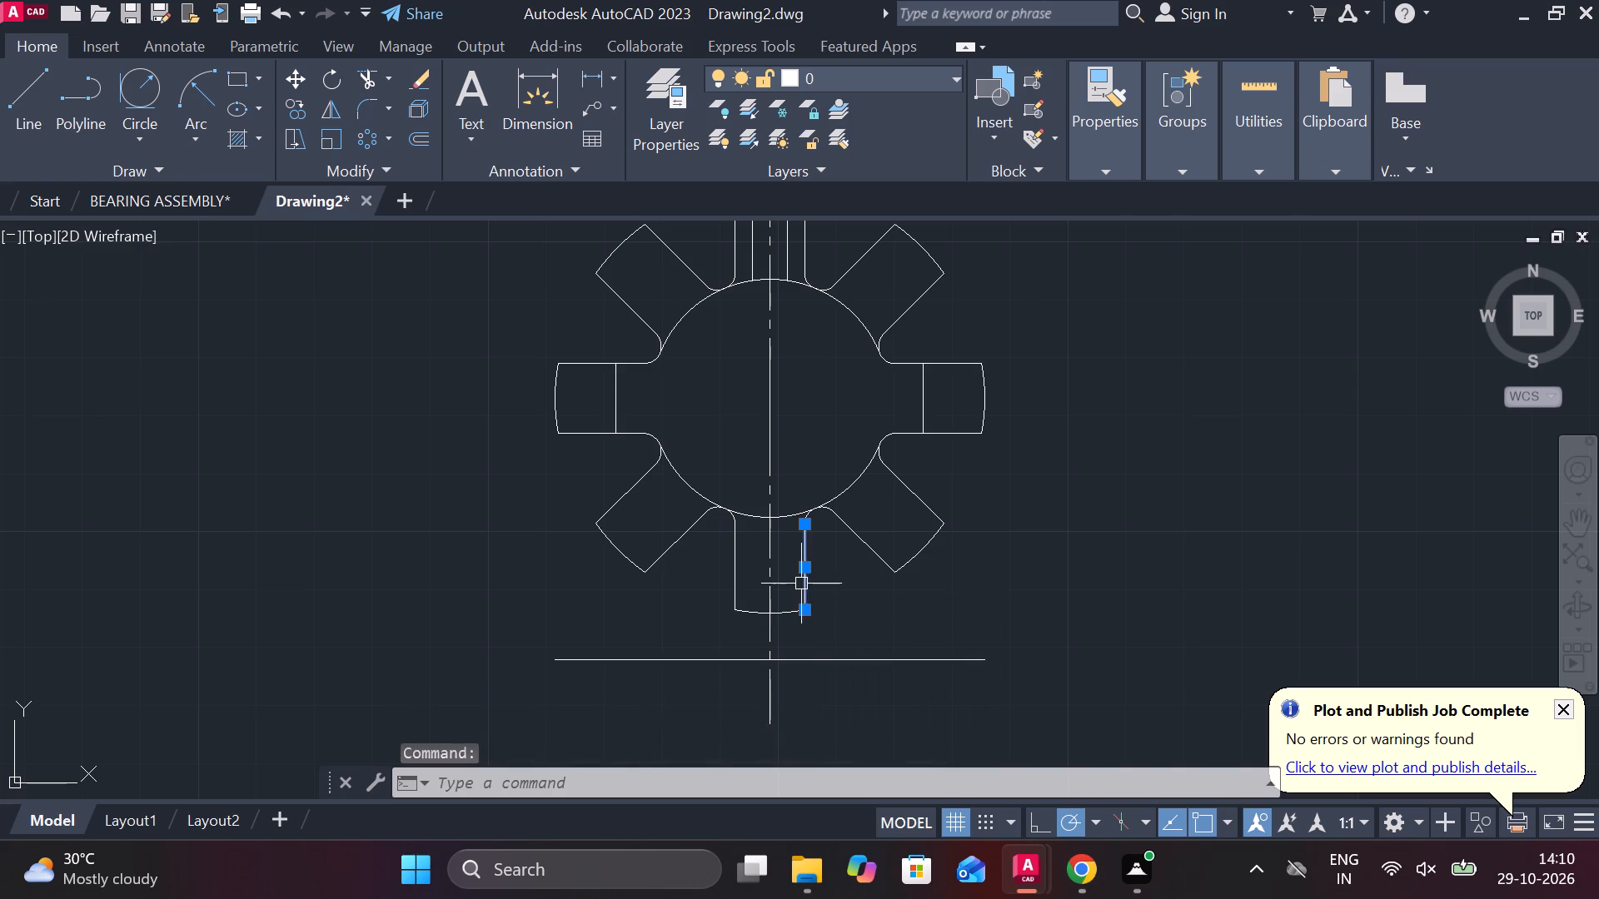
pyautogui.click(739, 573)
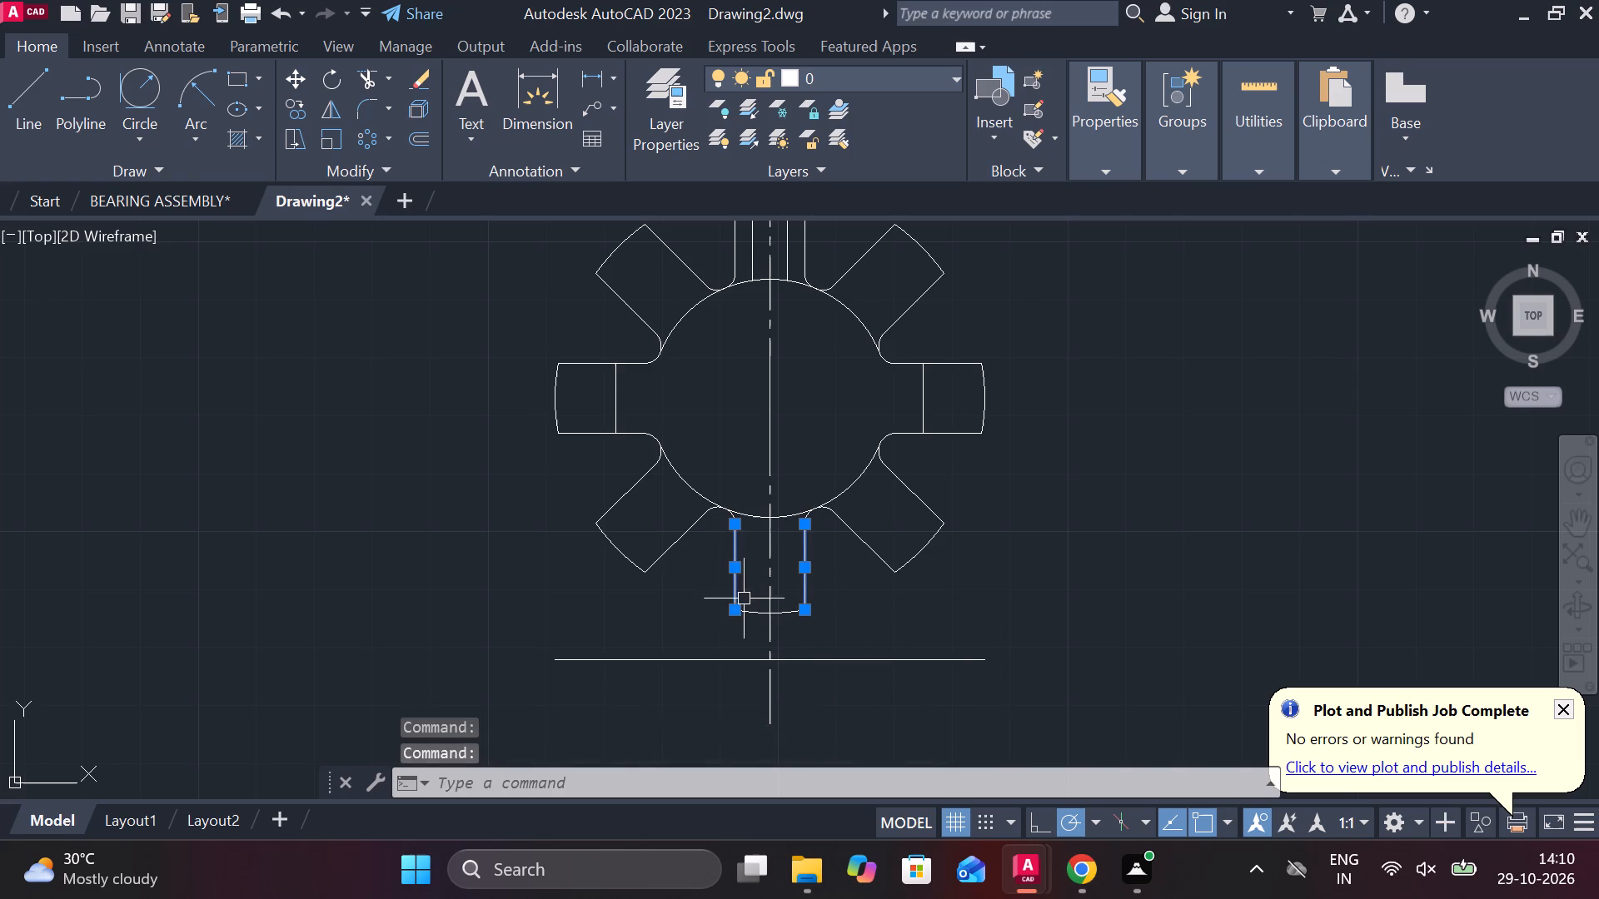
pyautogui.click(748, 613)
pyautogui.write('E')
pyautogui.press('space')
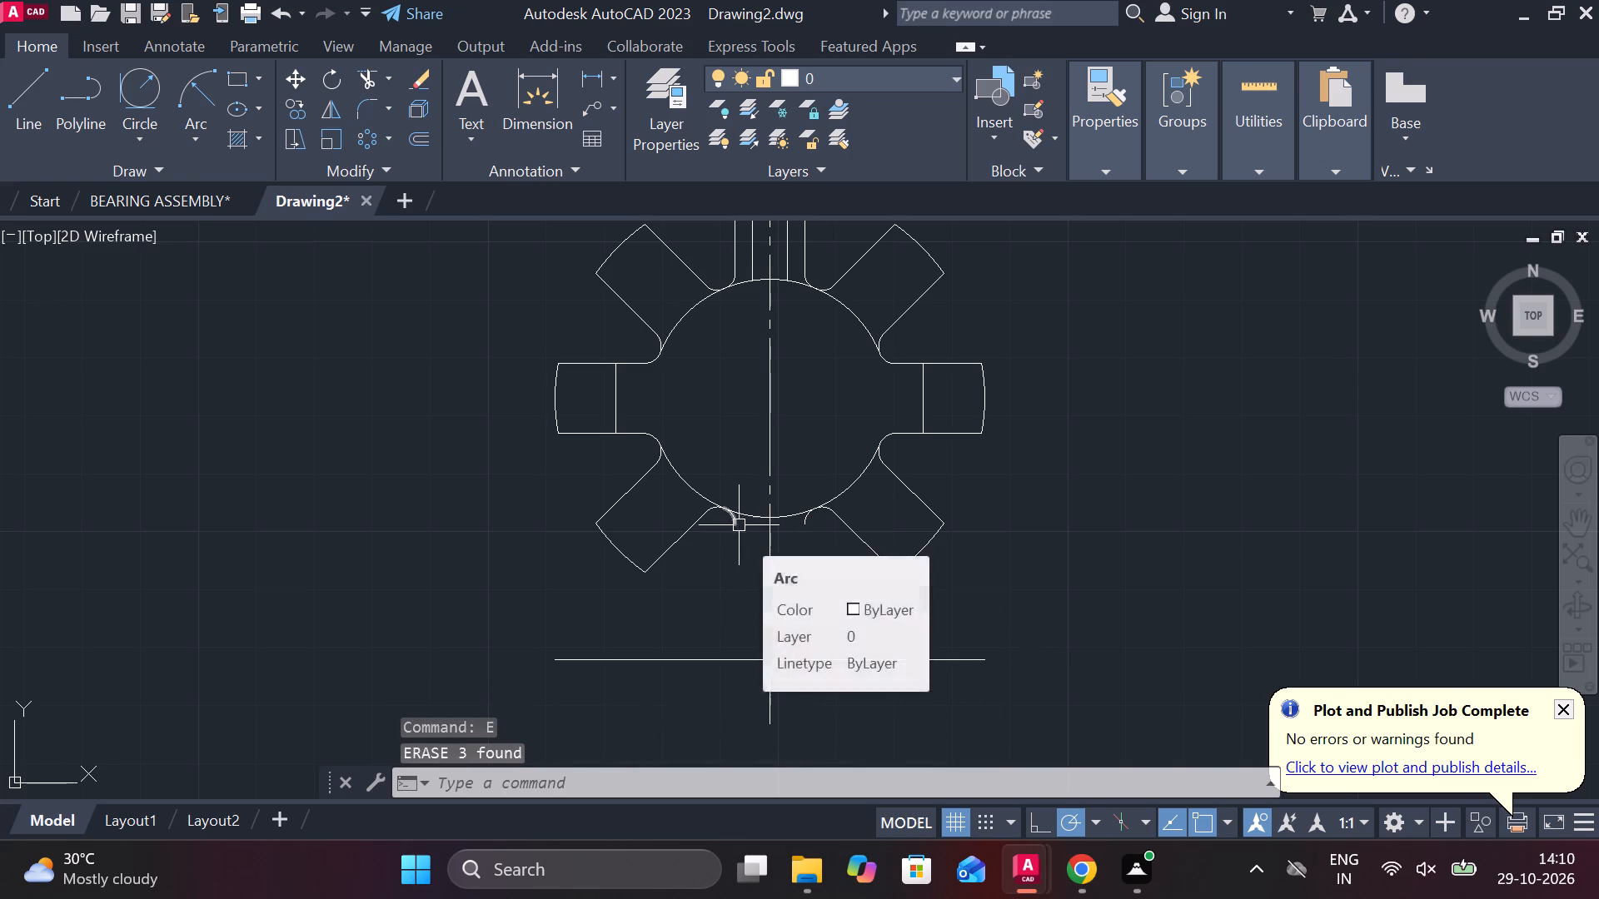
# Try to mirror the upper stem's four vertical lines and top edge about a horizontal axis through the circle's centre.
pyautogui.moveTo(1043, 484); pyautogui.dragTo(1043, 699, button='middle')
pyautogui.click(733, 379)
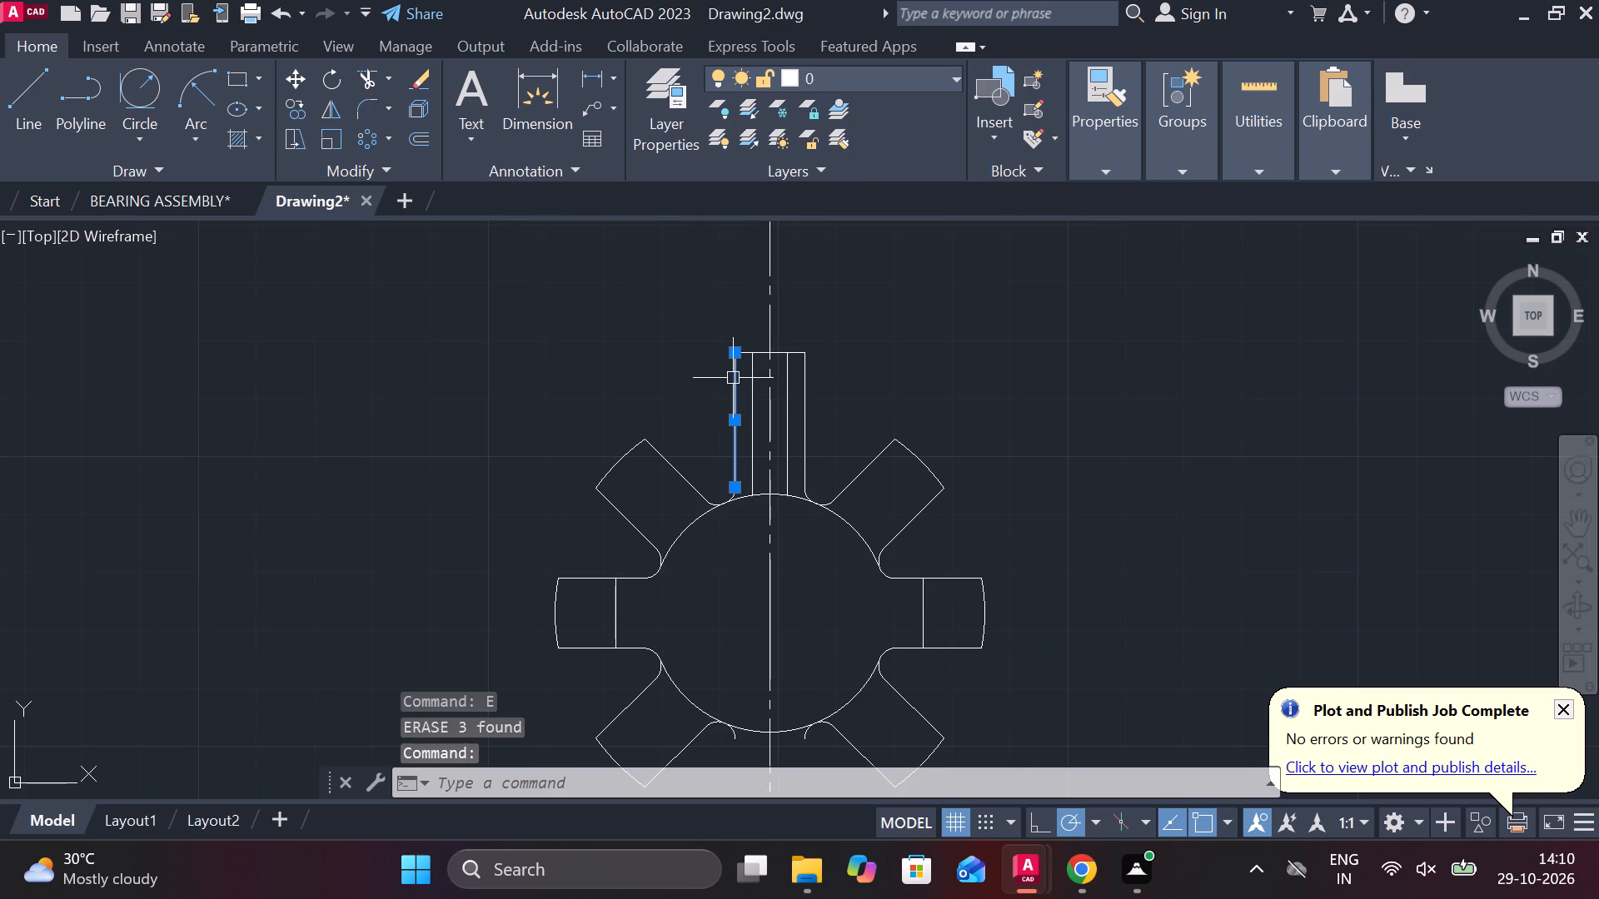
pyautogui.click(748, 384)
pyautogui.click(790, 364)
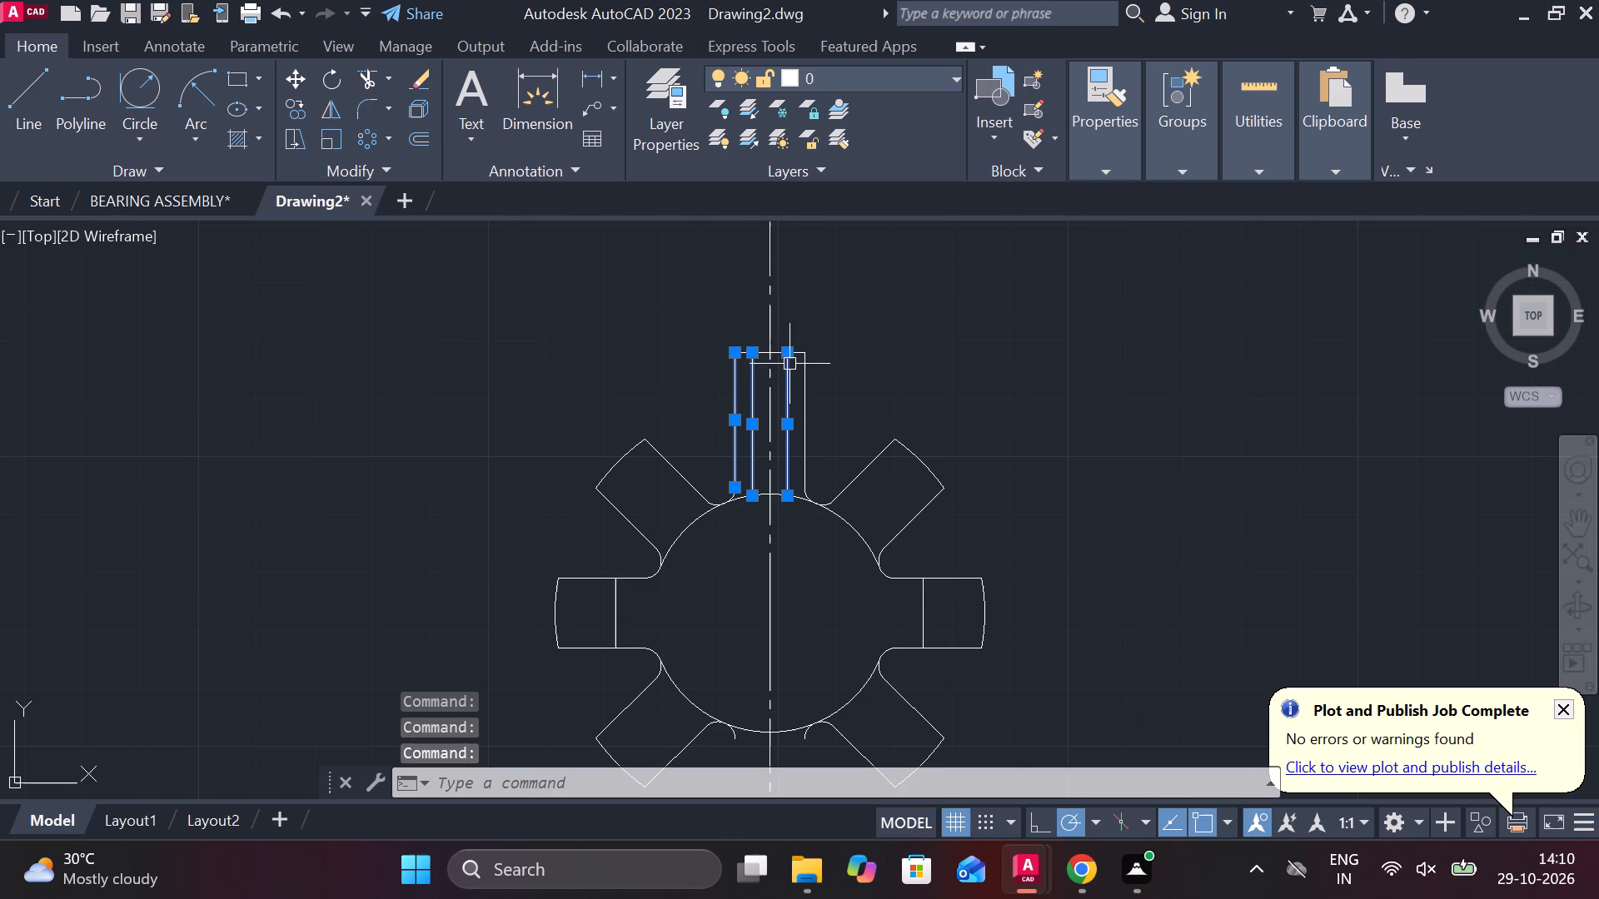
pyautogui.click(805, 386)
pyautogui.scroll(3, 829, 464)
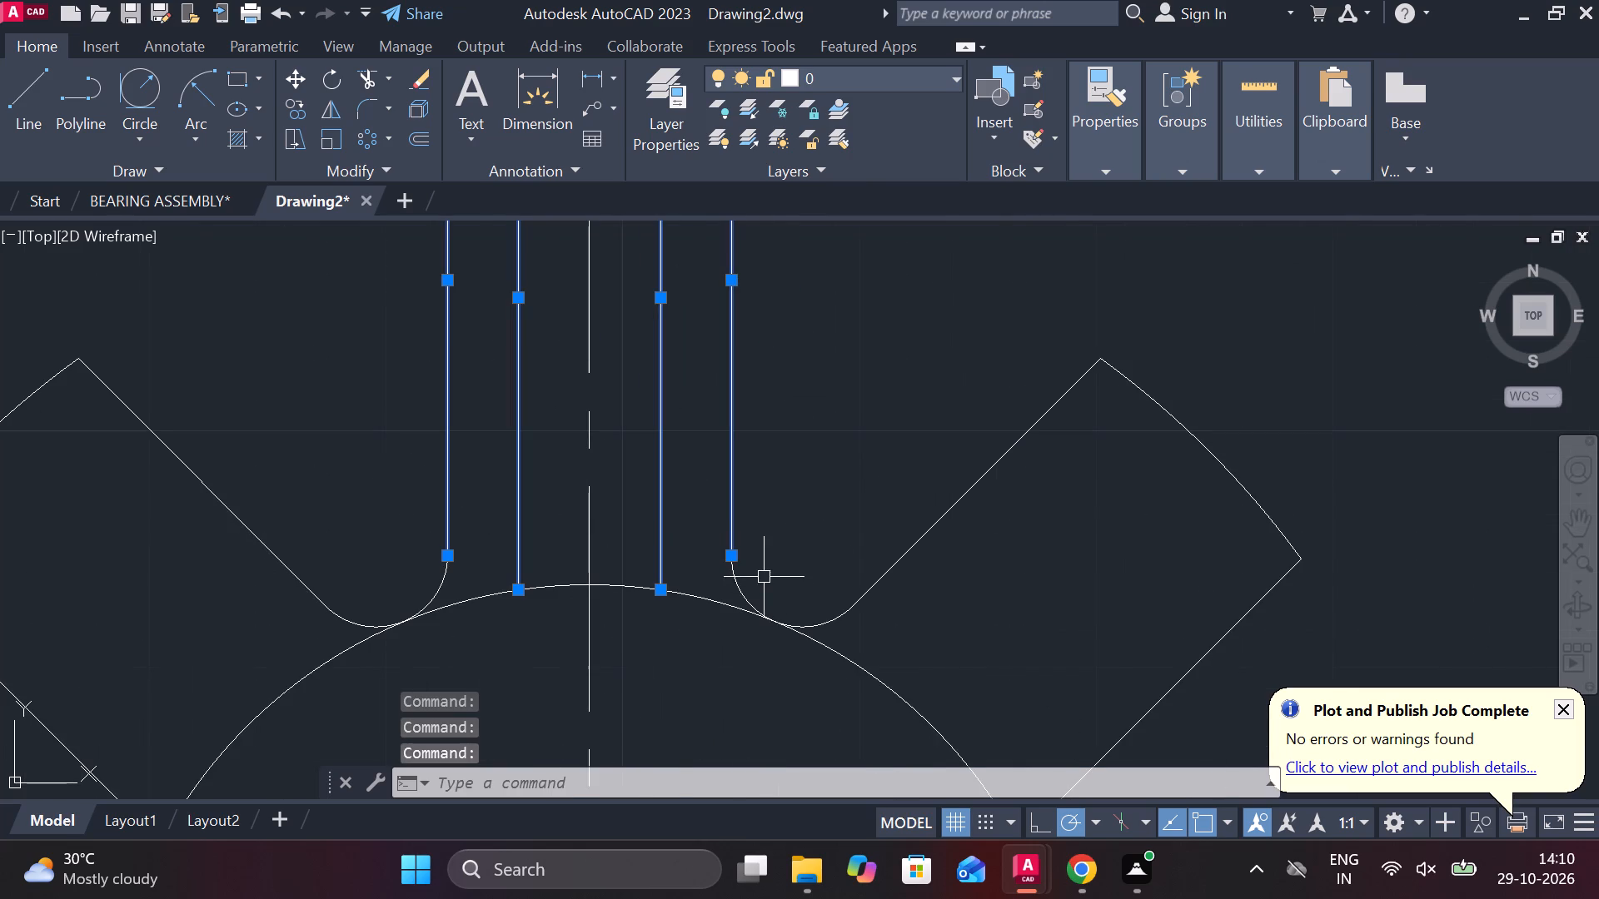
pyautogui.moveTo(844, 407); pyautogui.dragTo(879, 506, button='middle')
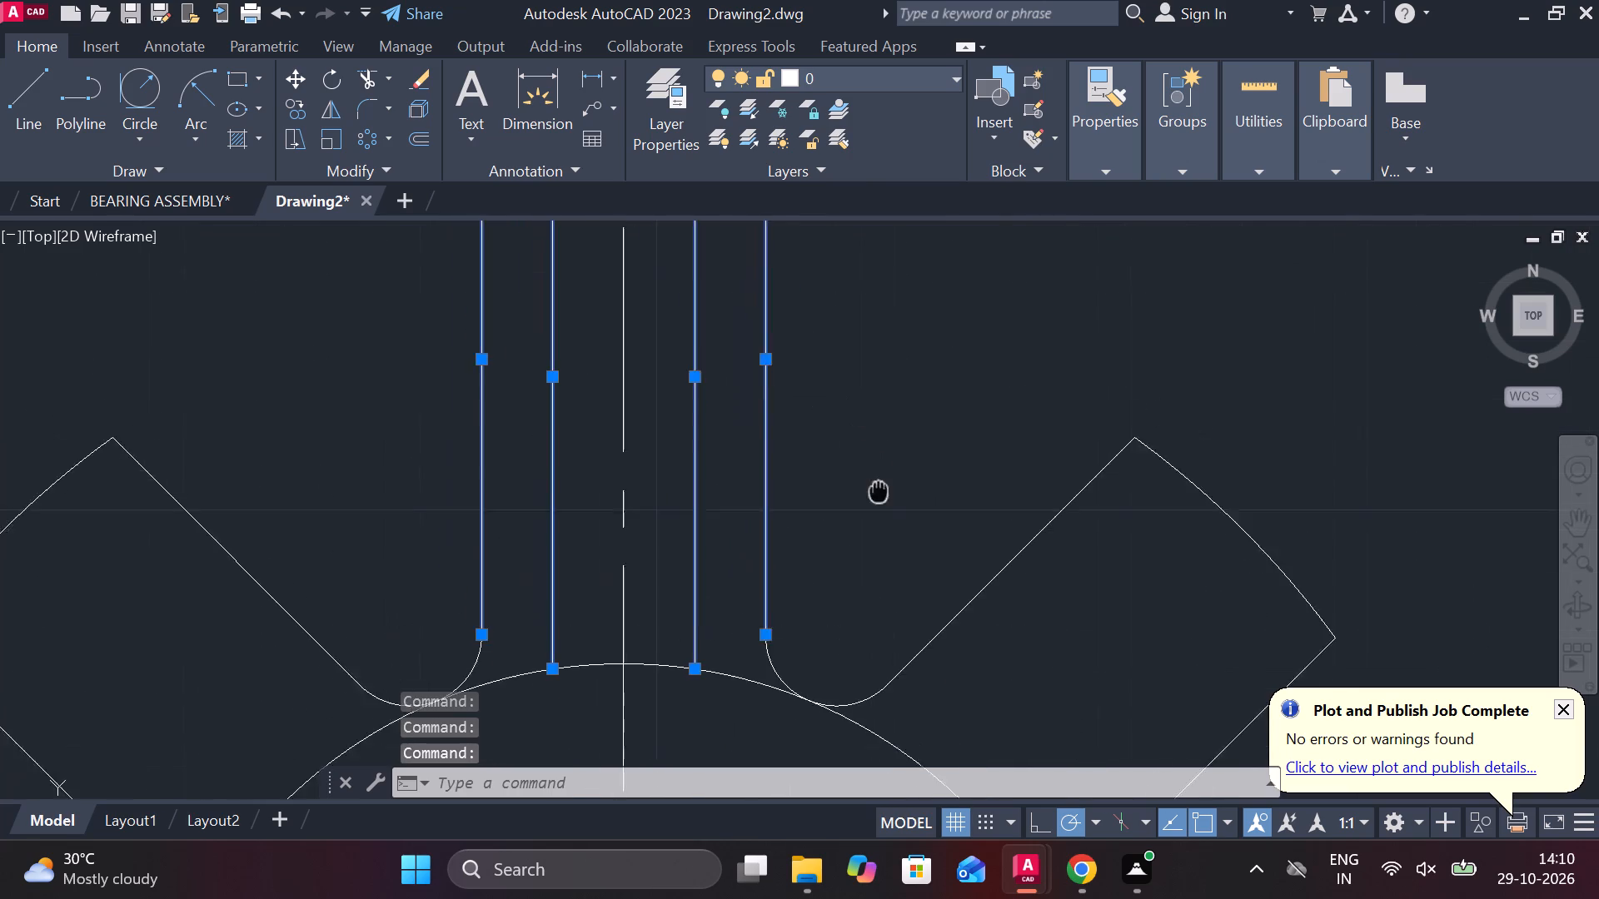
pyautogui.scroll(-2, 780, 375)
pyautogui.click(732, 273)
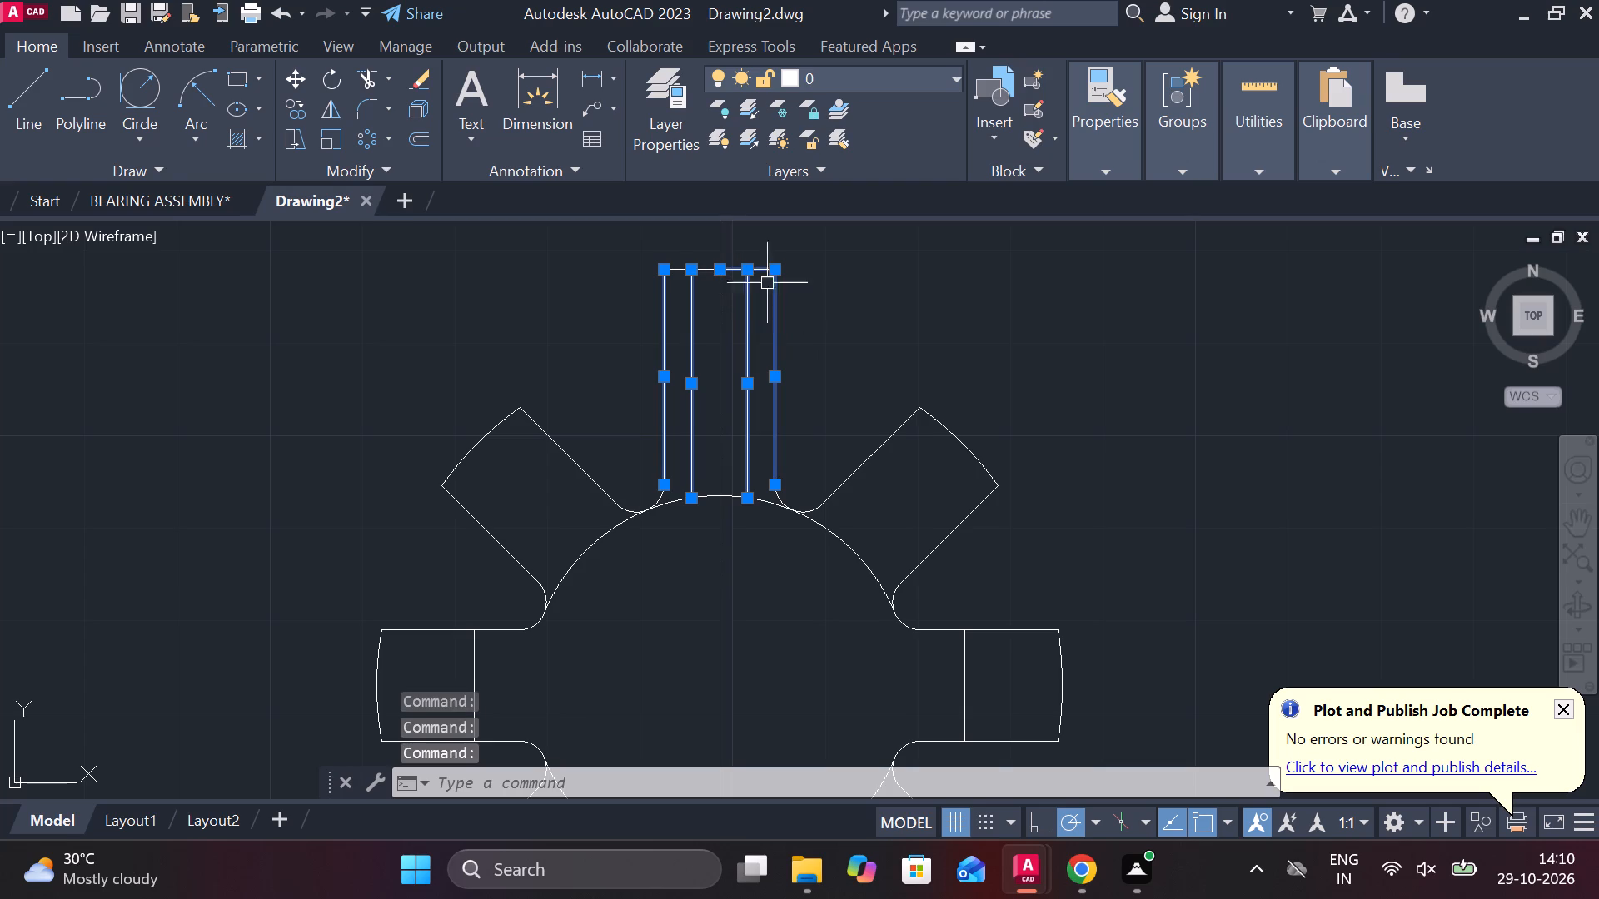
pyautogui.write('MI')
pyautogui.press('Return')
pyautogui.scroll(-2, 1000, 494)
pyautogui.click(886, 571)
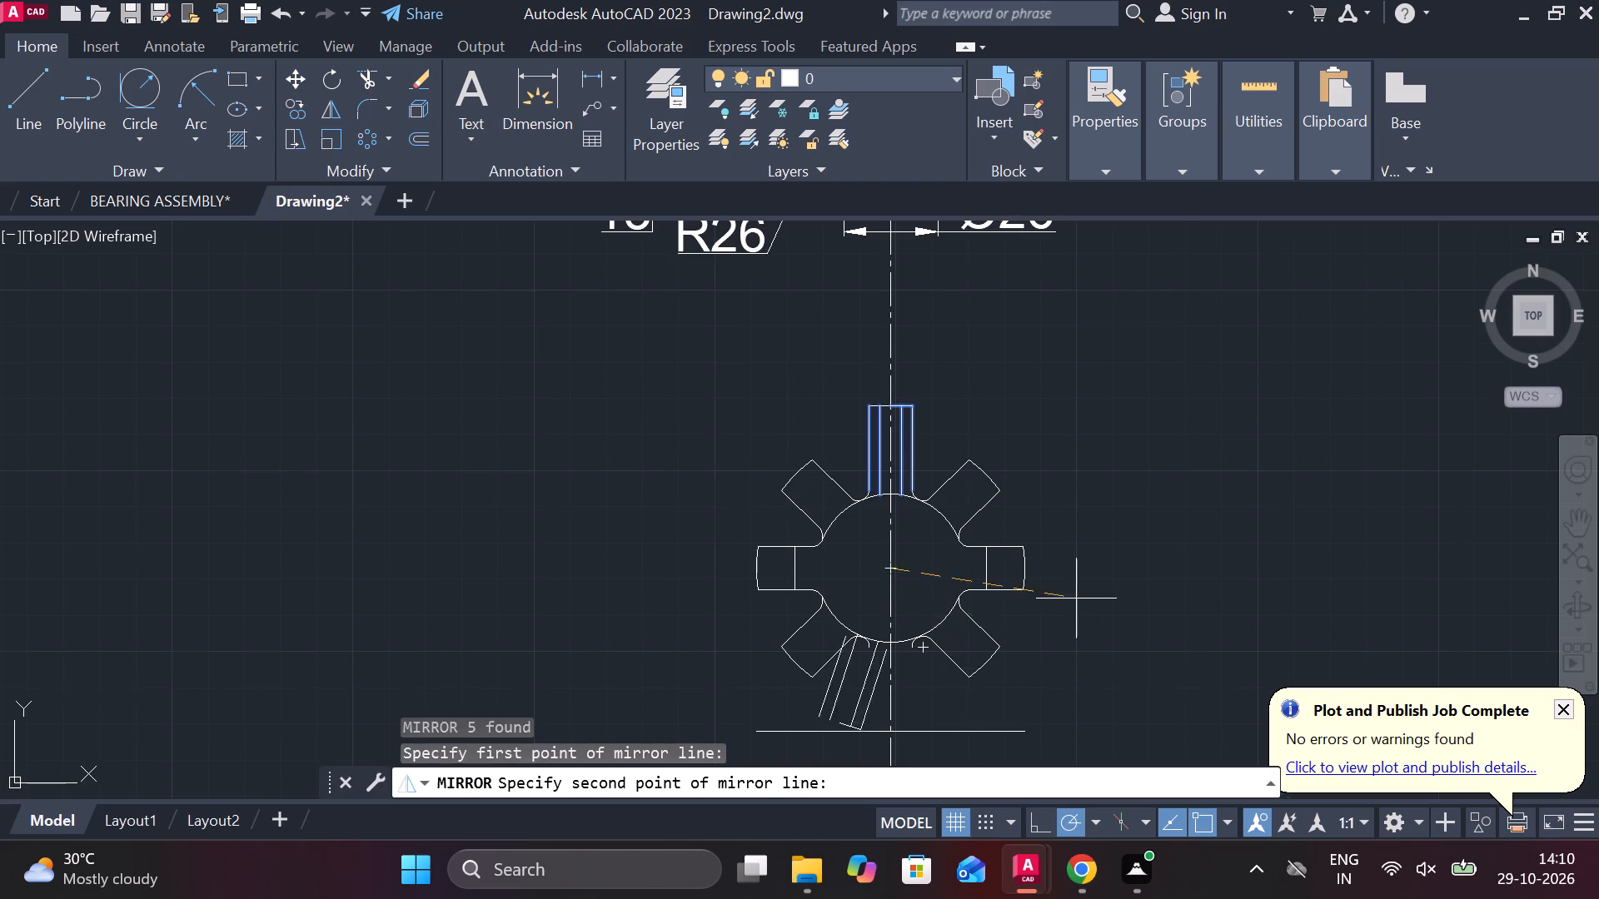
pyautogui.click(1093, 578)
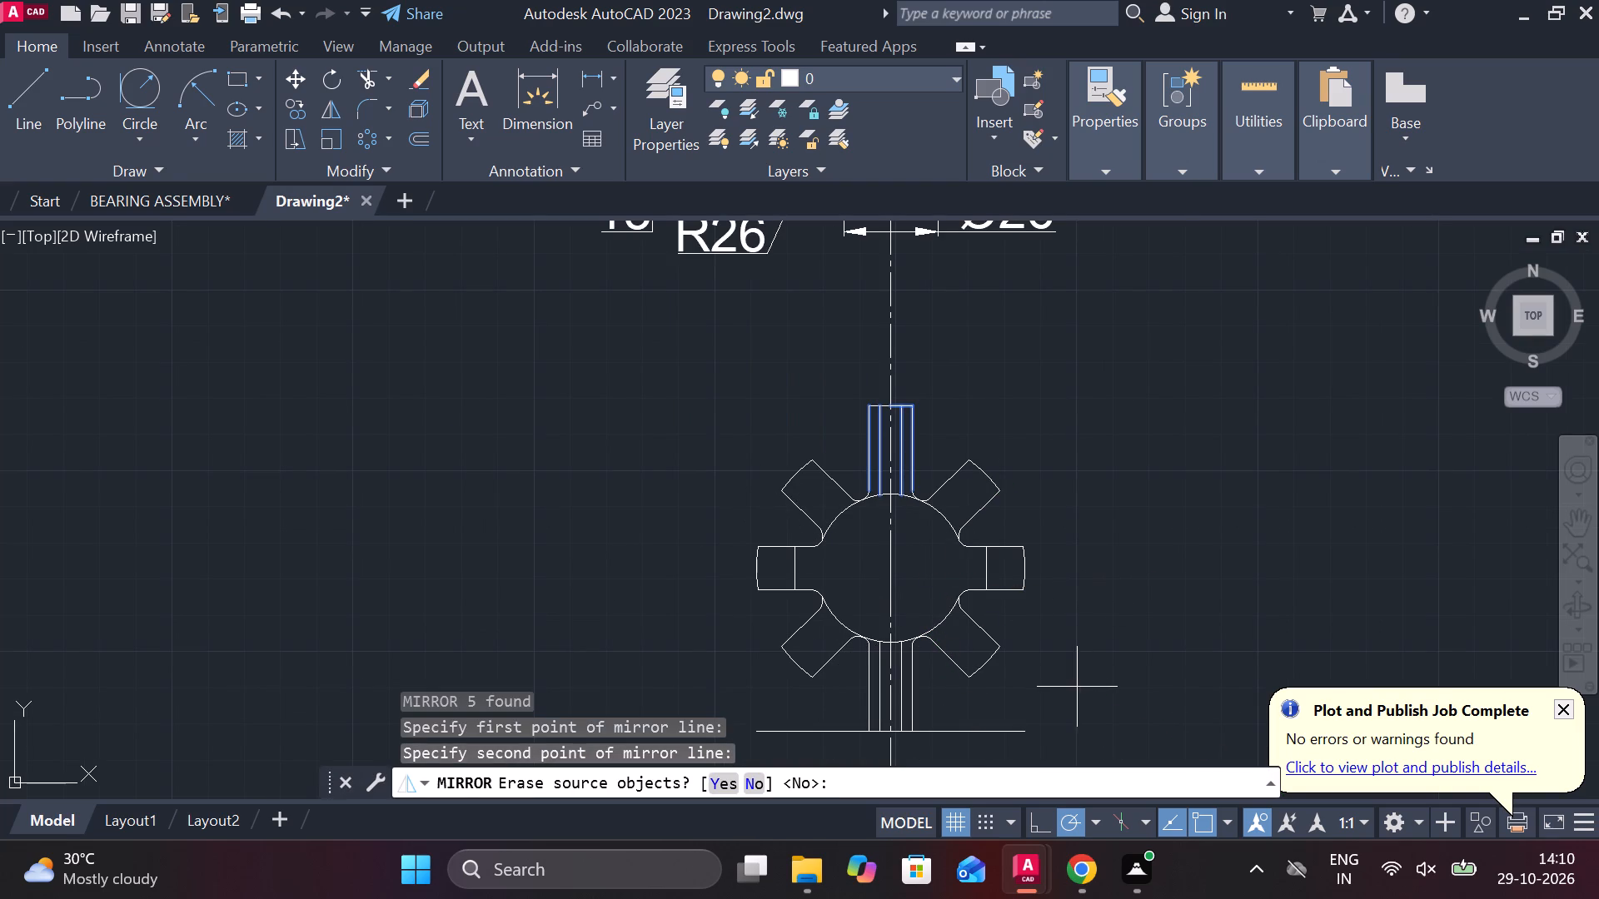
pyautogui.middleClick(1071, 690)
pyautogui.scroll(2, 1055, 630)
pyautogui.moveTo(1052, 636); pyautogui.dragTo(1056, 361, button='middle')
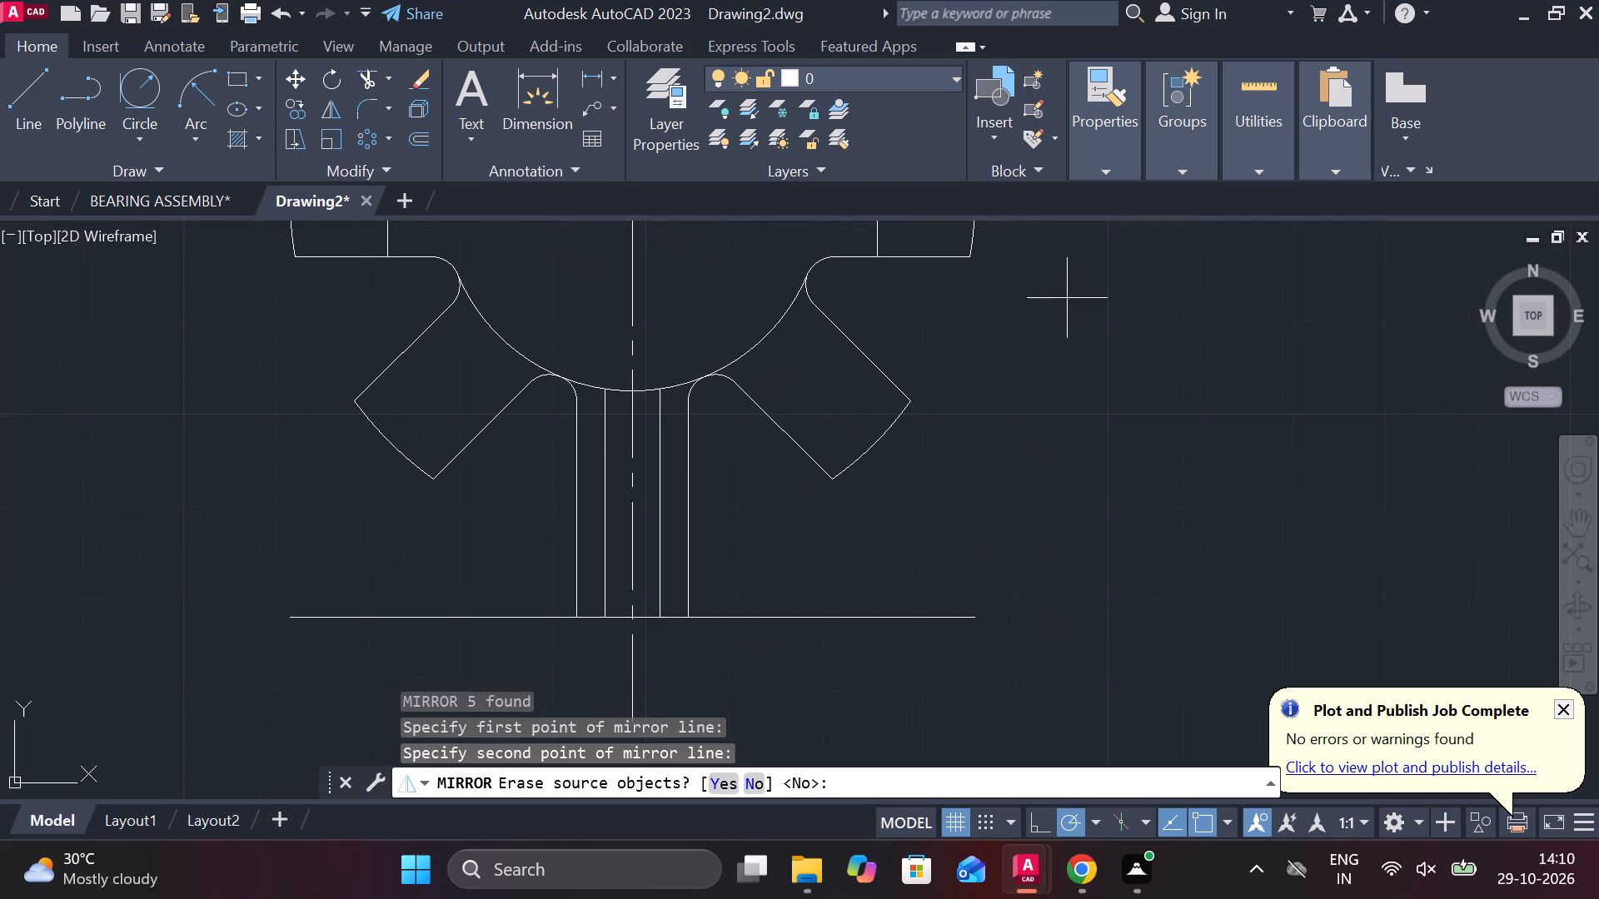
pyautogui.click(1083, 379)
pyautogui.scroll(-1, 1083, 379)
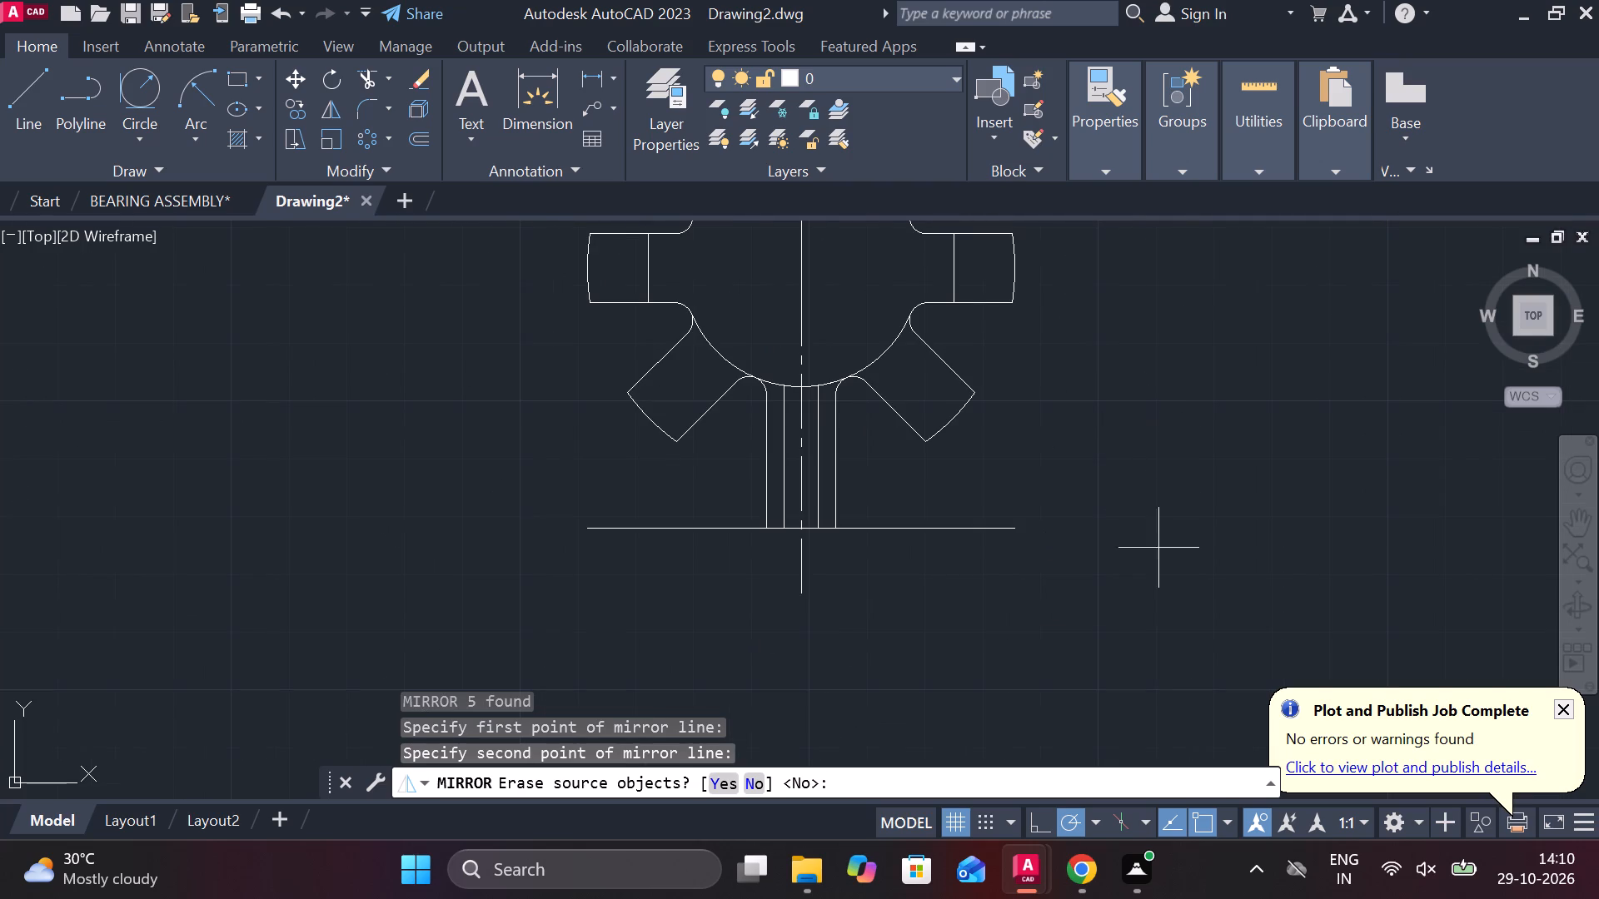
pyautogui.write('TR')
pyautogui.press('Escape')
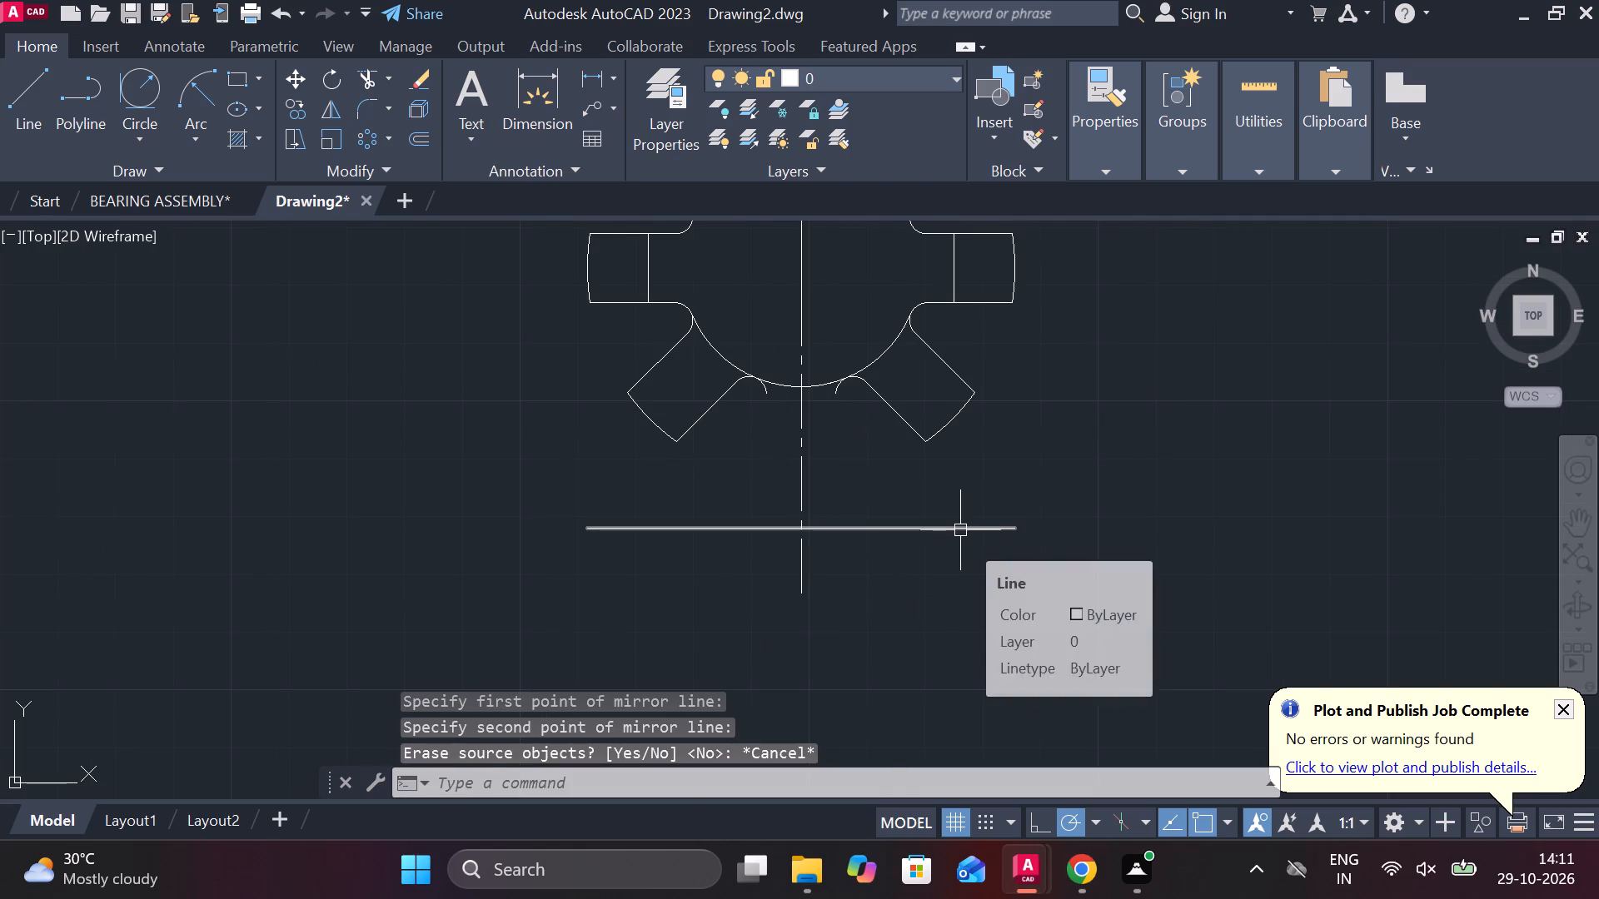
# Mirror the upper stem's four vertical lines and top edge about the horizontal axis through the circle's centre, keeping the originals.
pyautogui.hotkey('ctrl', 'z')
pyautogui.click(780, 325)
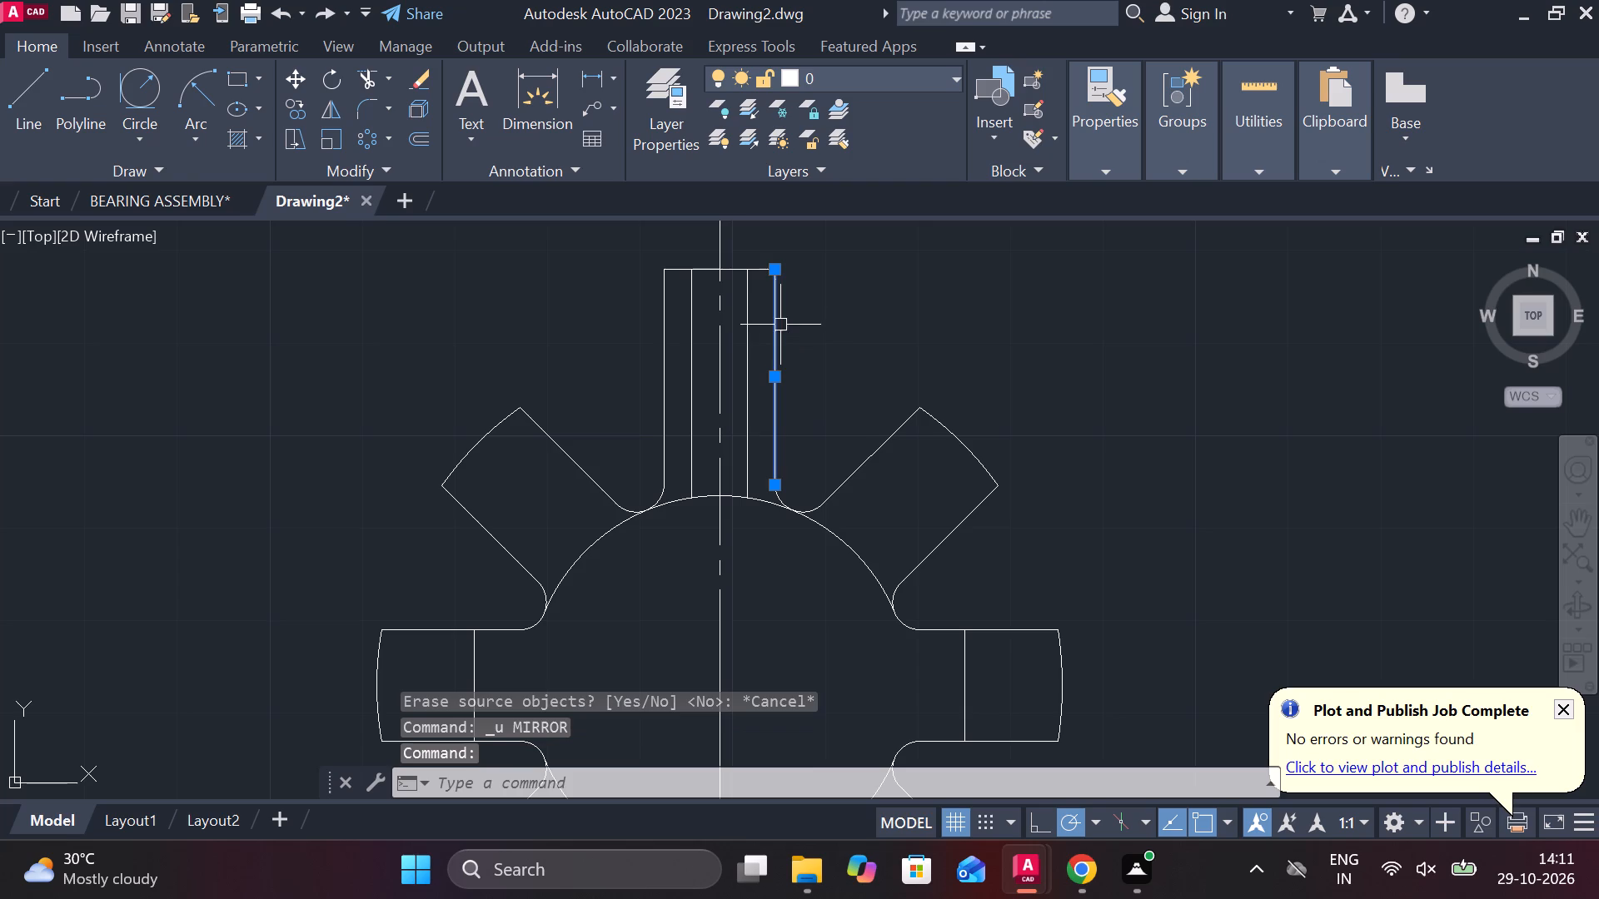
pyautogui.click(743, 270)
pyautogui.press('Escape')
pyautogui.click(700, 263)
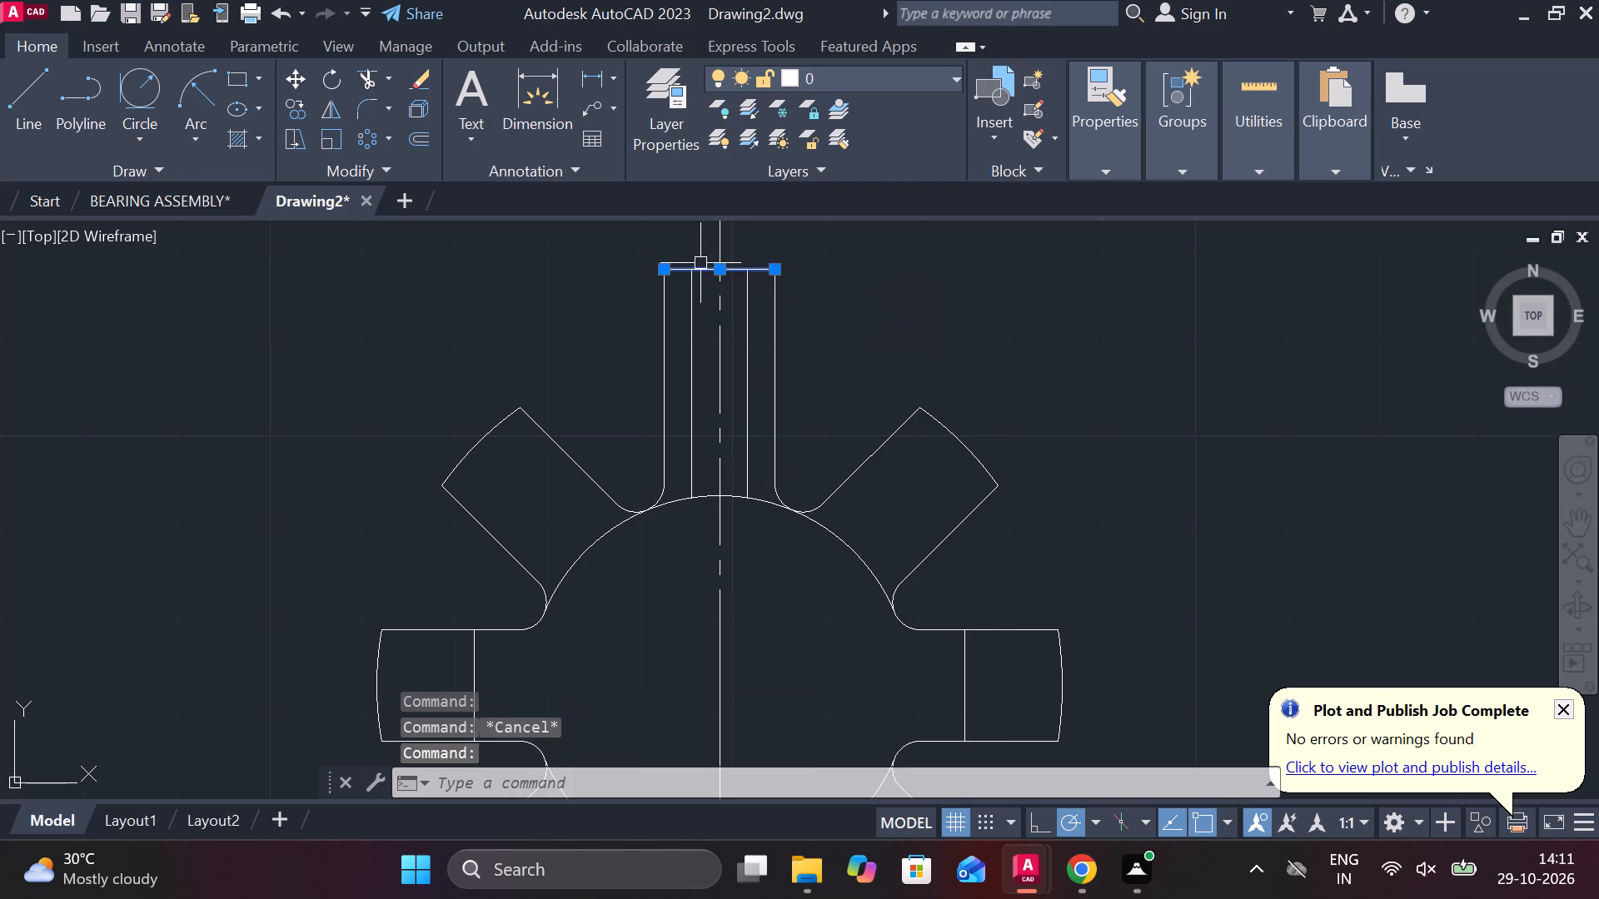
pyautogui.click(661, 304)
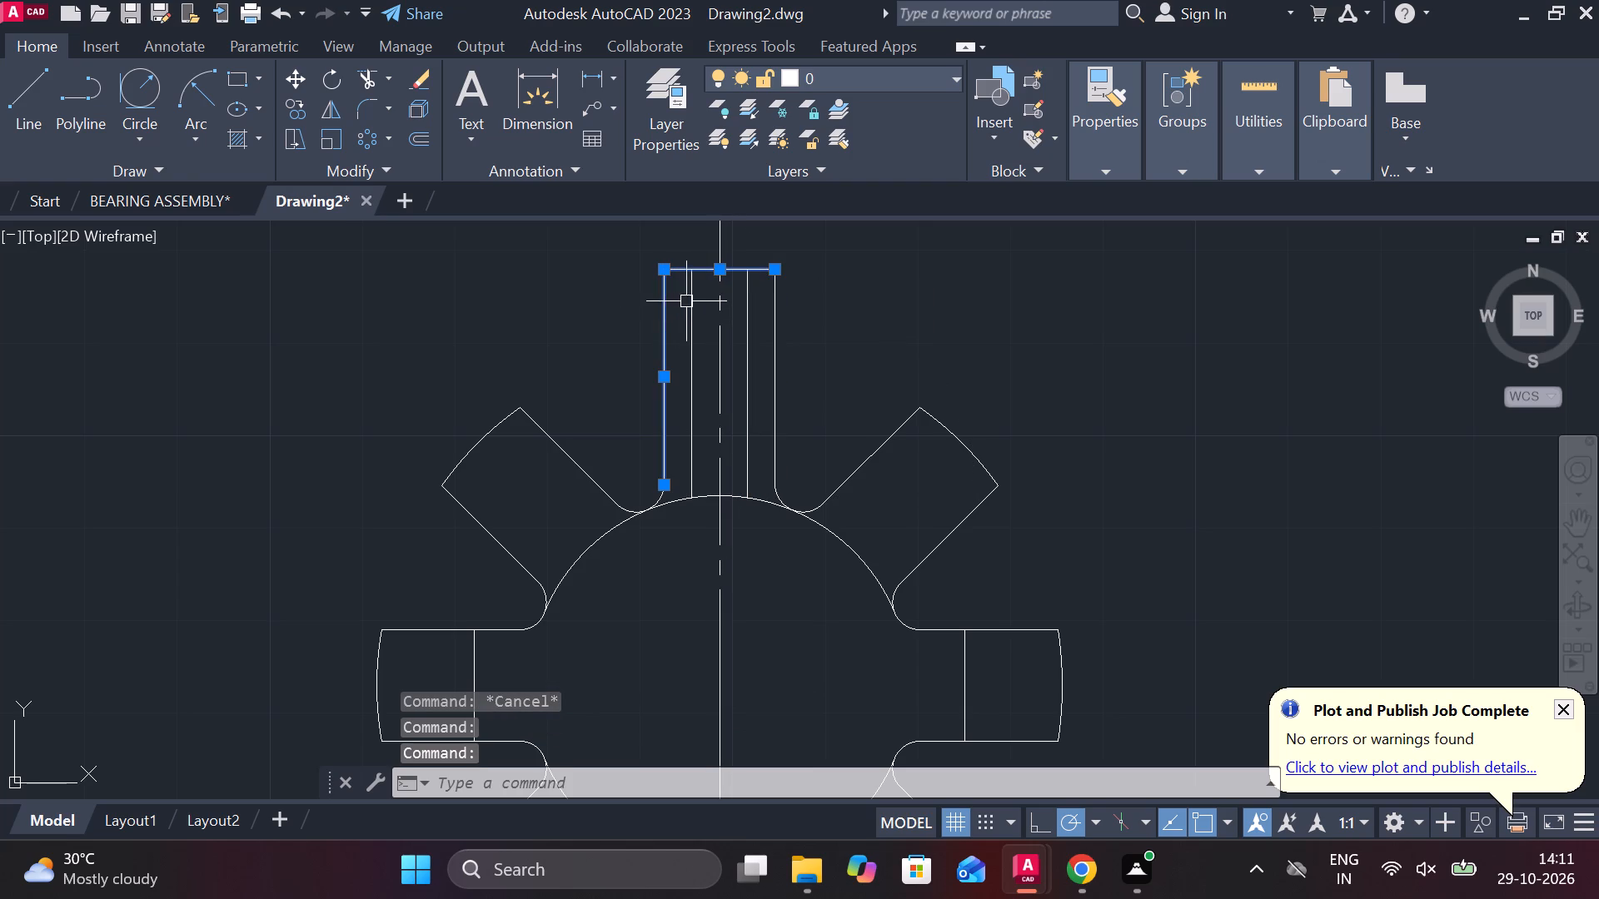
pyautogui.click(686, 301)
pyautogui.click(740, 305)
pyautogui.click(790, 322)
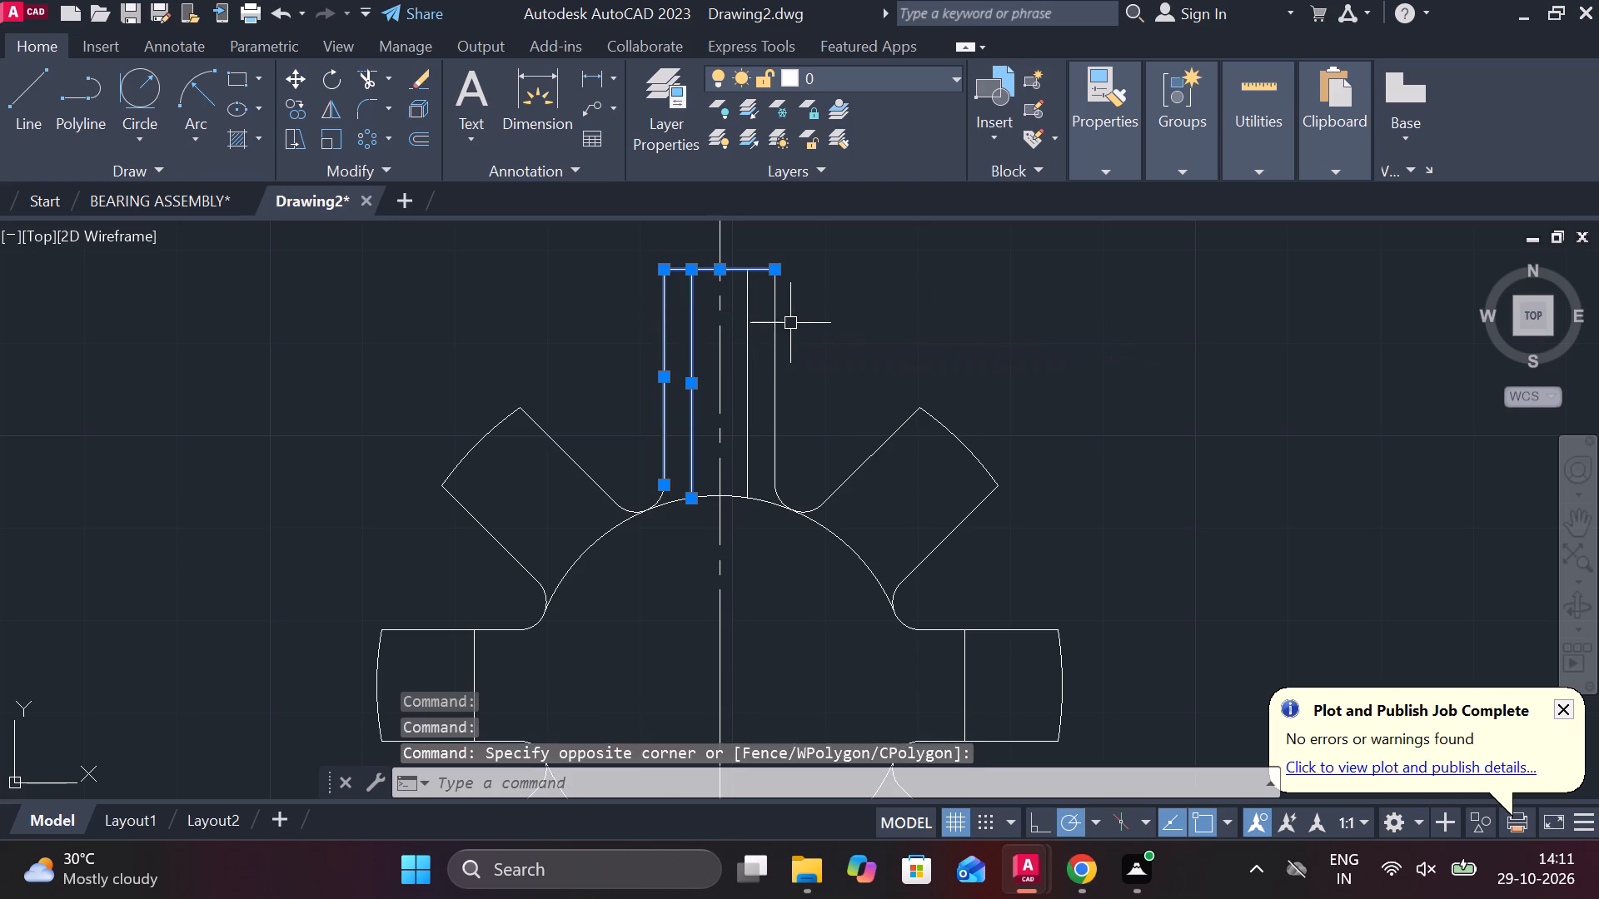
pyautogui.click(796, 343)
pyautogui.click(745, 318)
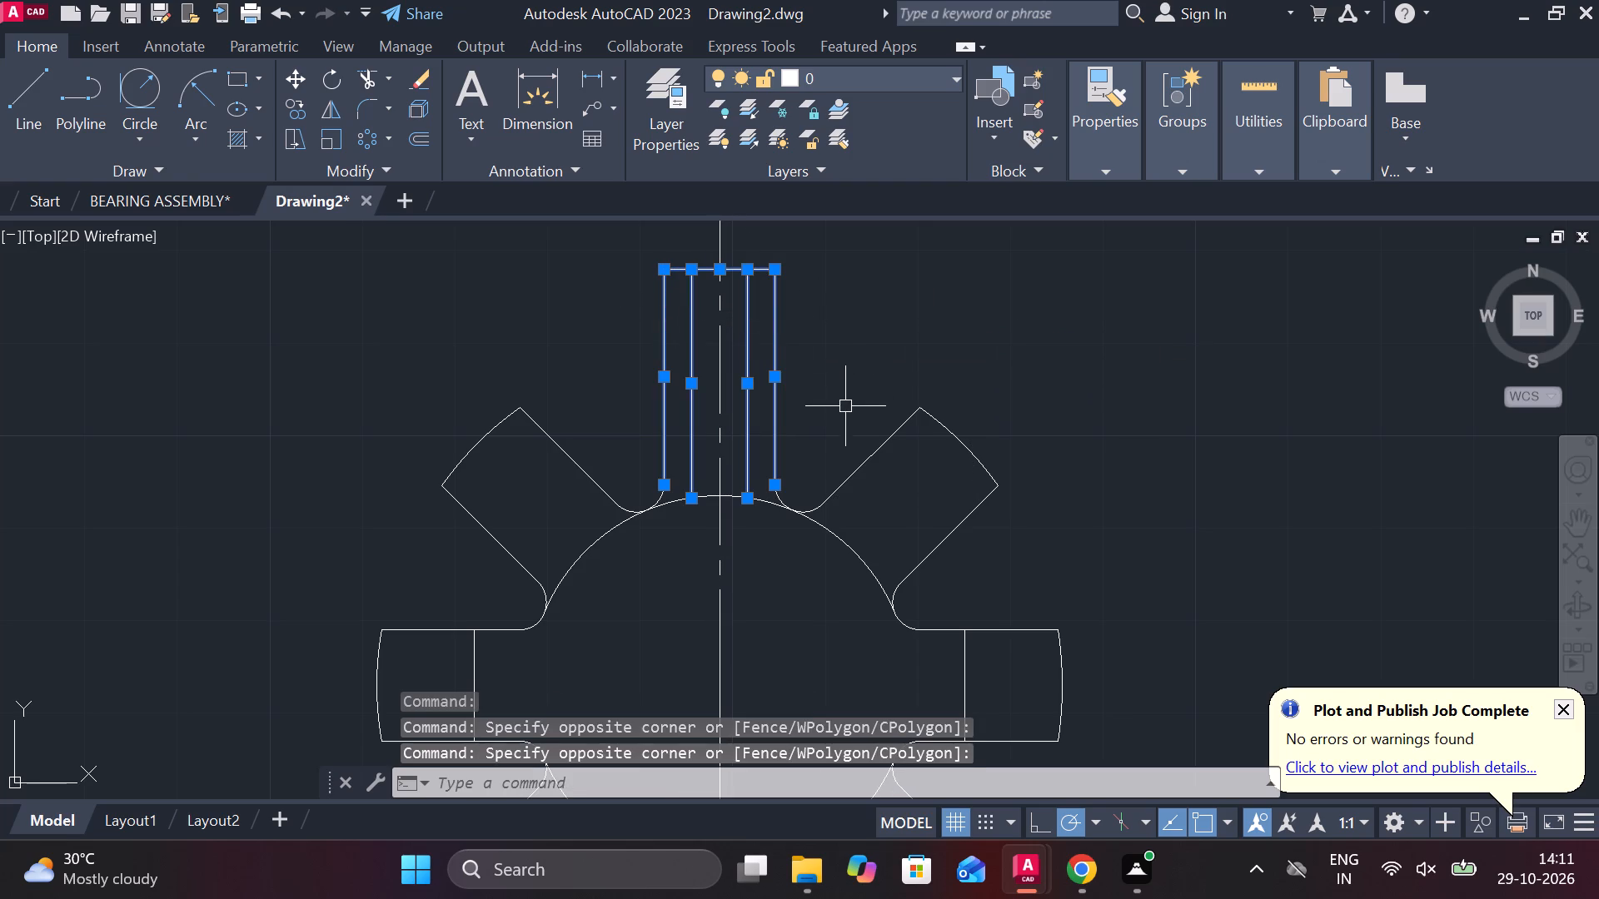
pyautogui.moveTo(818, 440); pyautogui.dragTo(816, 401, button='middle')
pyautogui.write('MI')
pyautogui.press('Return')
pyautogui.scroll(-1, 1120, 498)
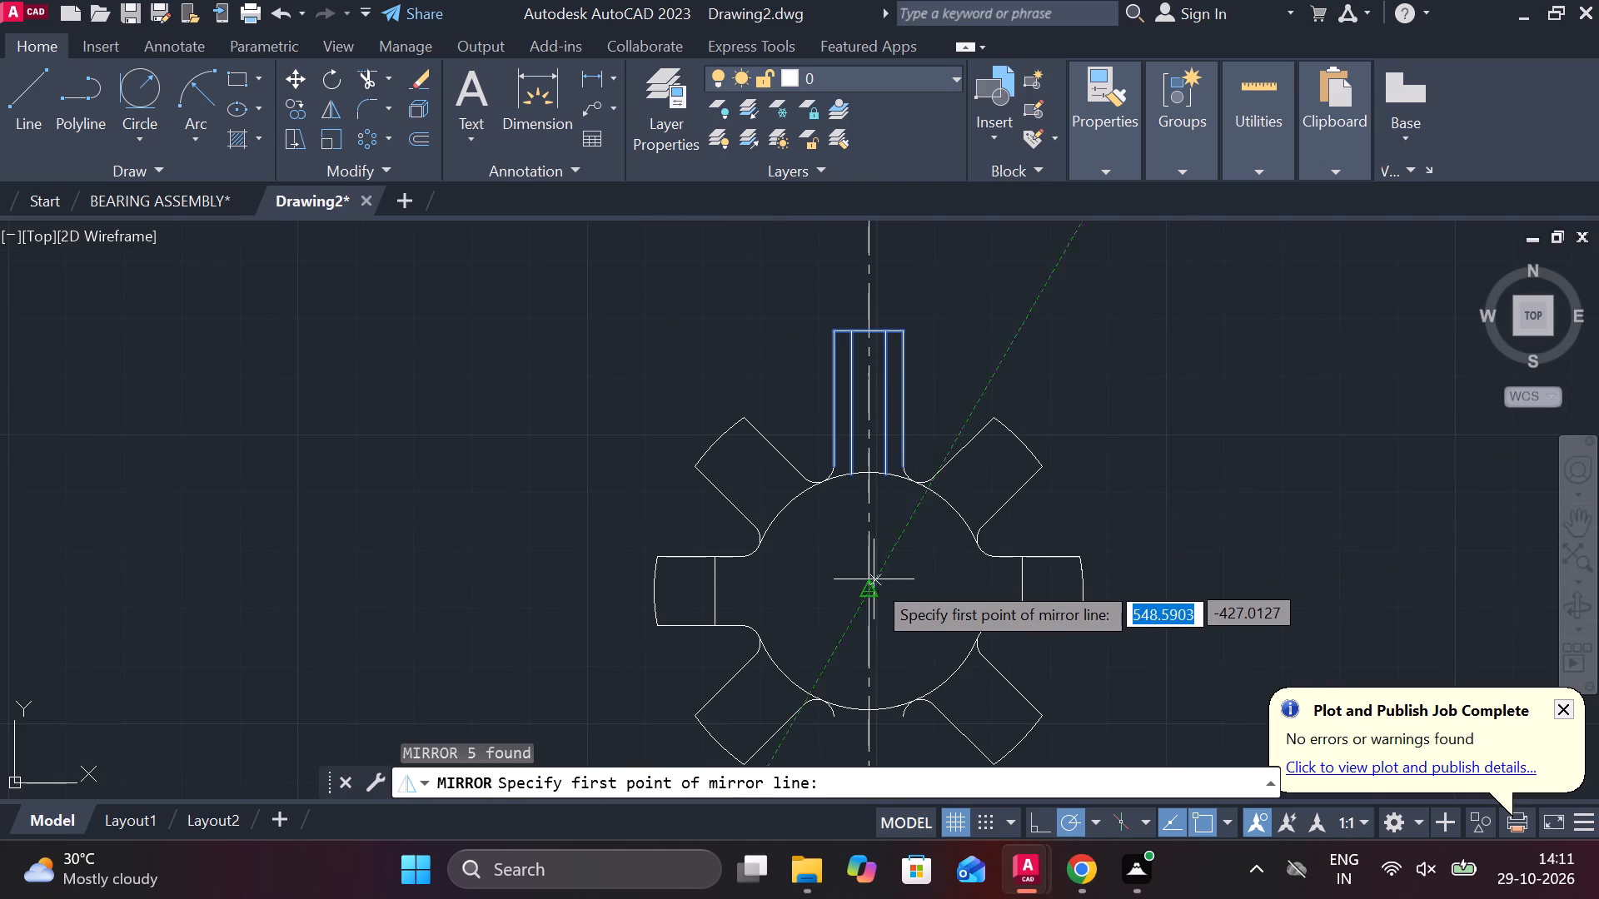
pyautogui.click(874, 587)
pyautogui.click(1077, 594)
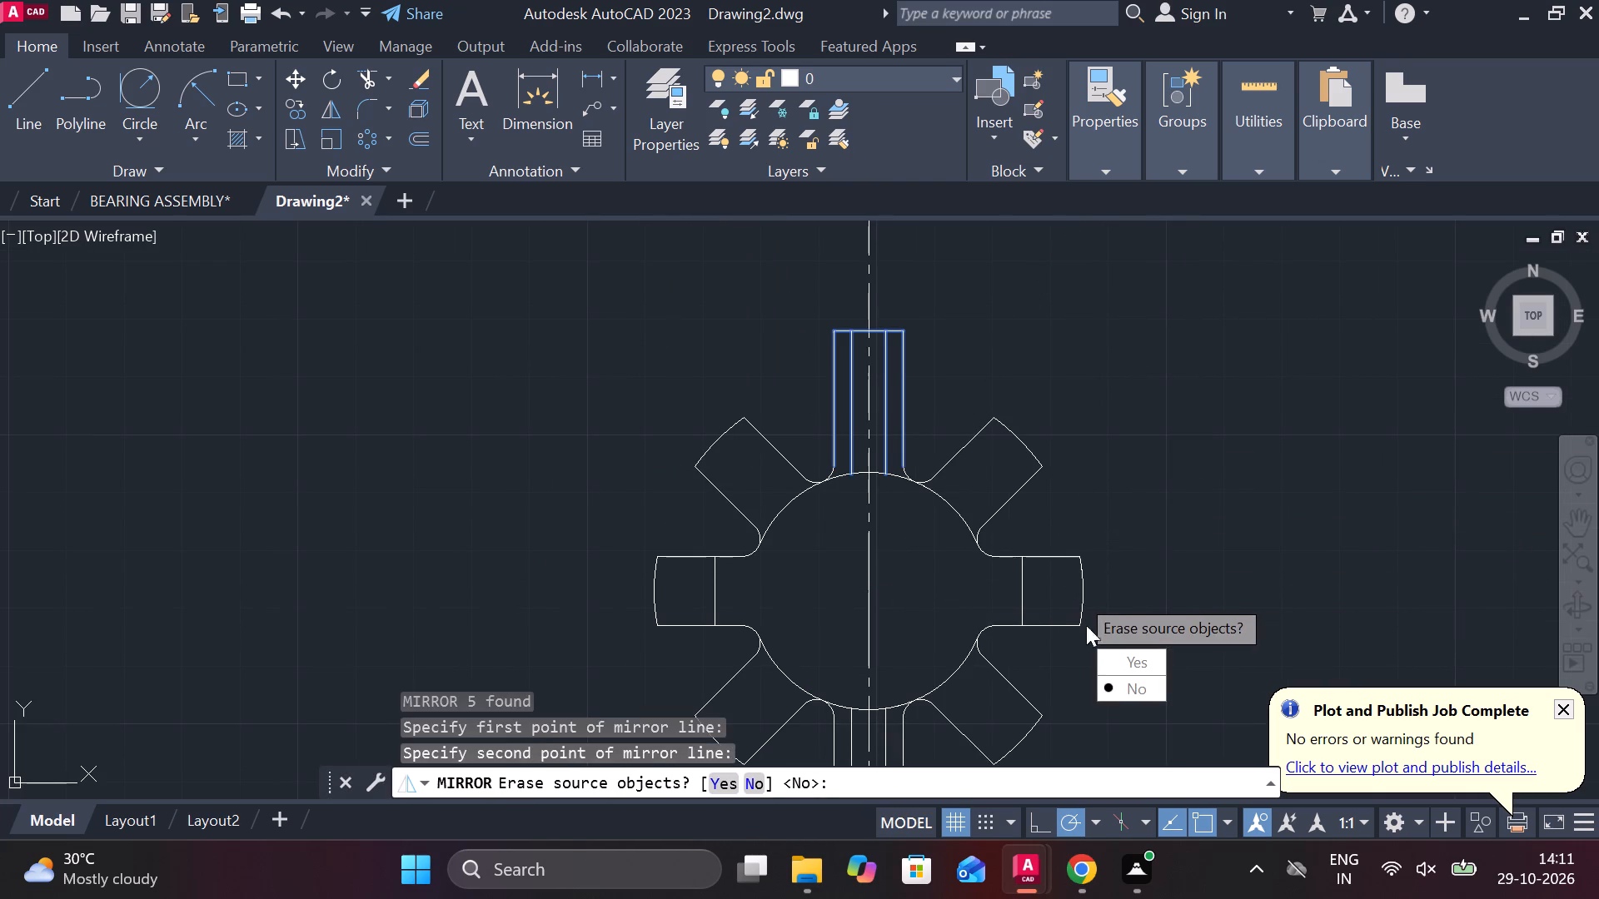
pyautogui.moveTo(1124, 683); pyautogui.dragTo(1077, 594)
# Trim the long horizontal base line where it extends past both sides of the lower stem.
pyautogui.moveTo(1091, 583); pyautogui.dragTo(1054, 414, button='middle')
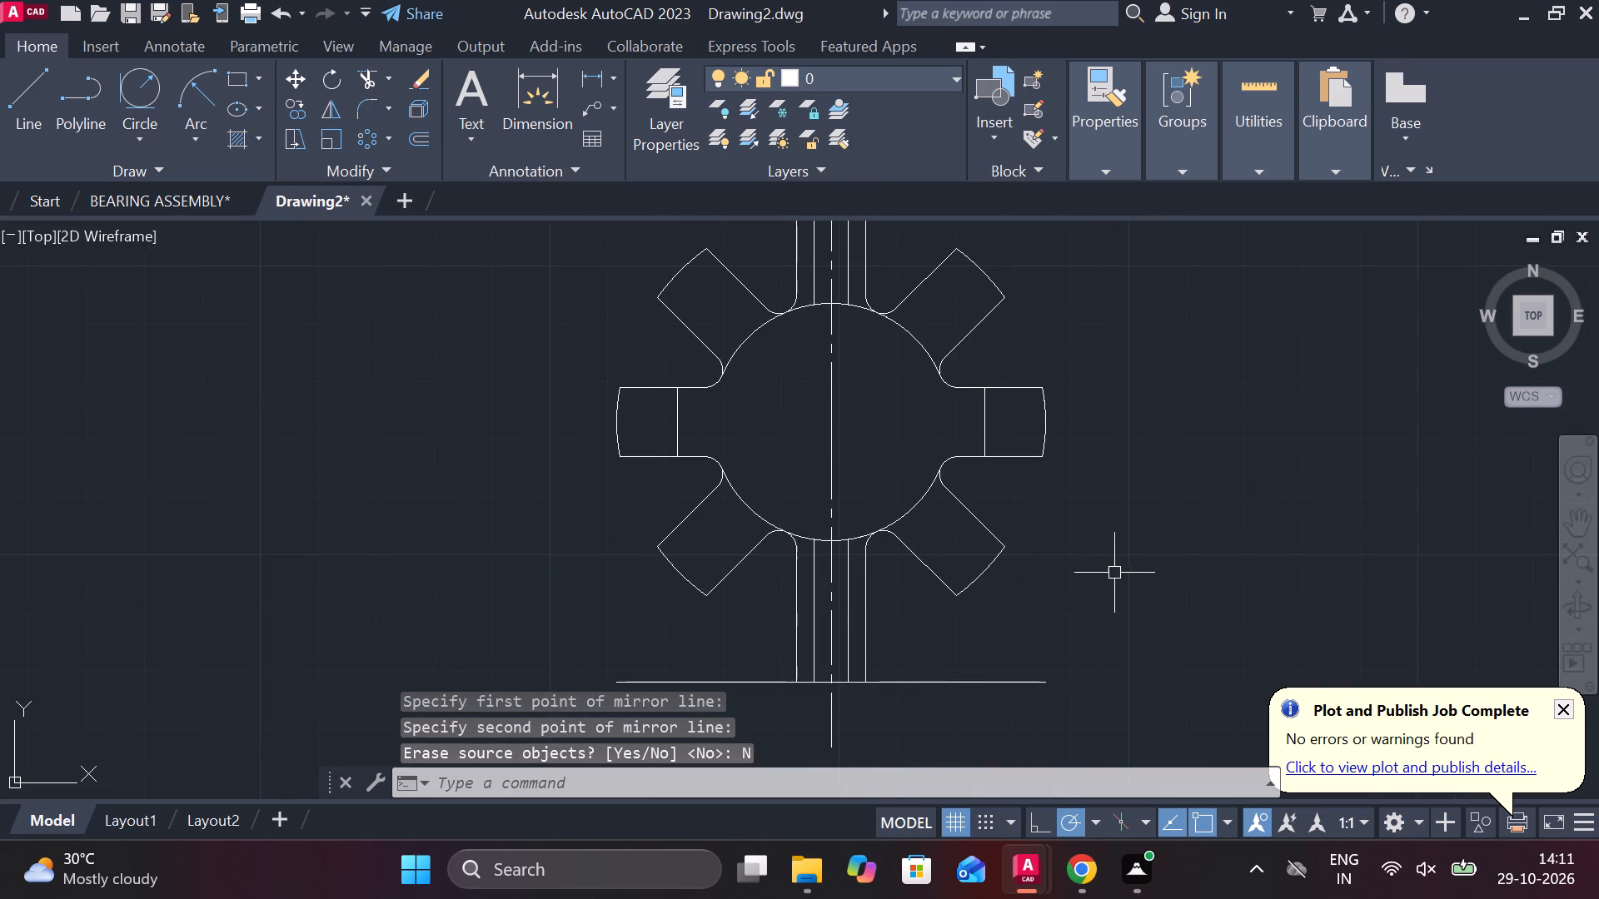
pyautogui.write('TR')
pyautogui.press('space')
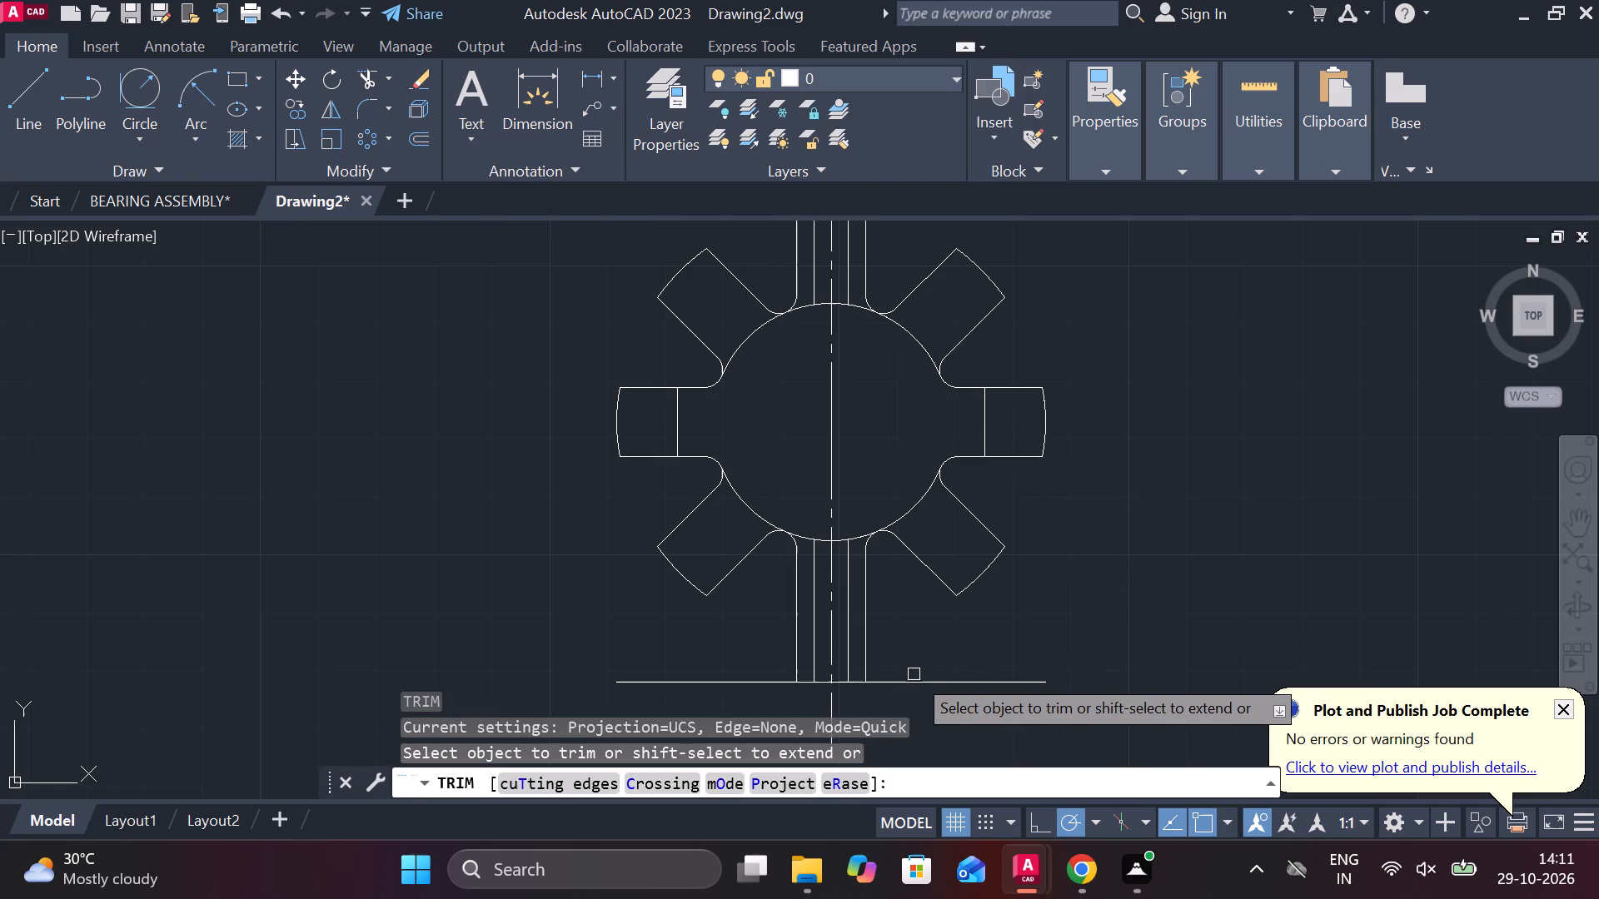
pyautogui.click(913, 681)
pyautogui.click(706, 681)
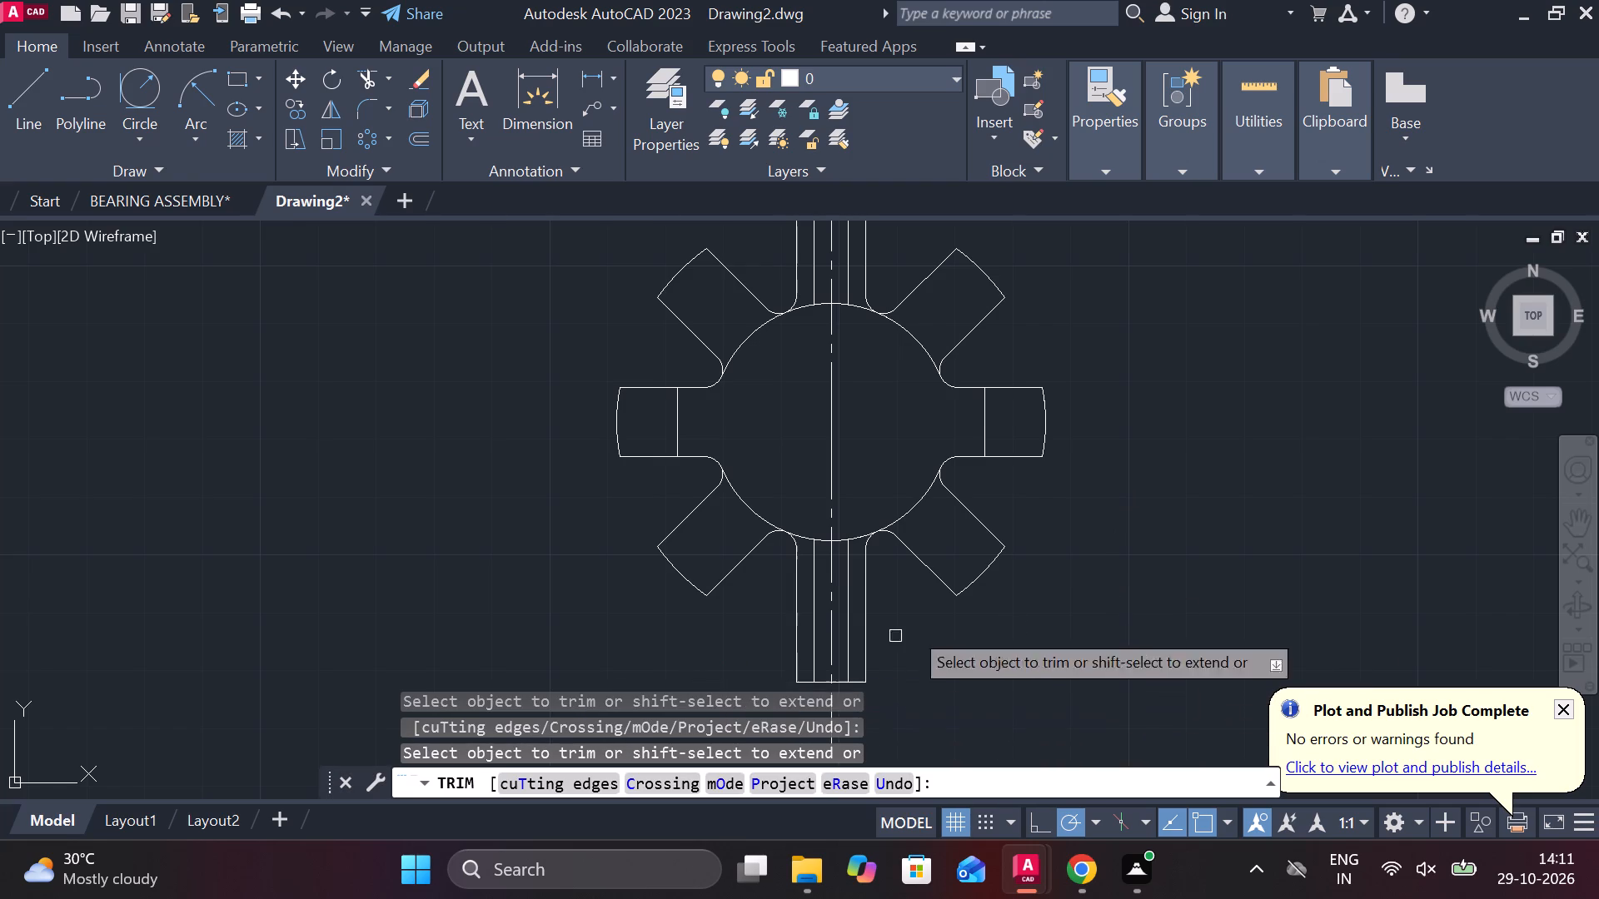
pyautogui.scroll(-1, 1071, 535)
pyautogui.moveTo(1080, 527); pyautogui.dragTo(1056, 527, button='middle')
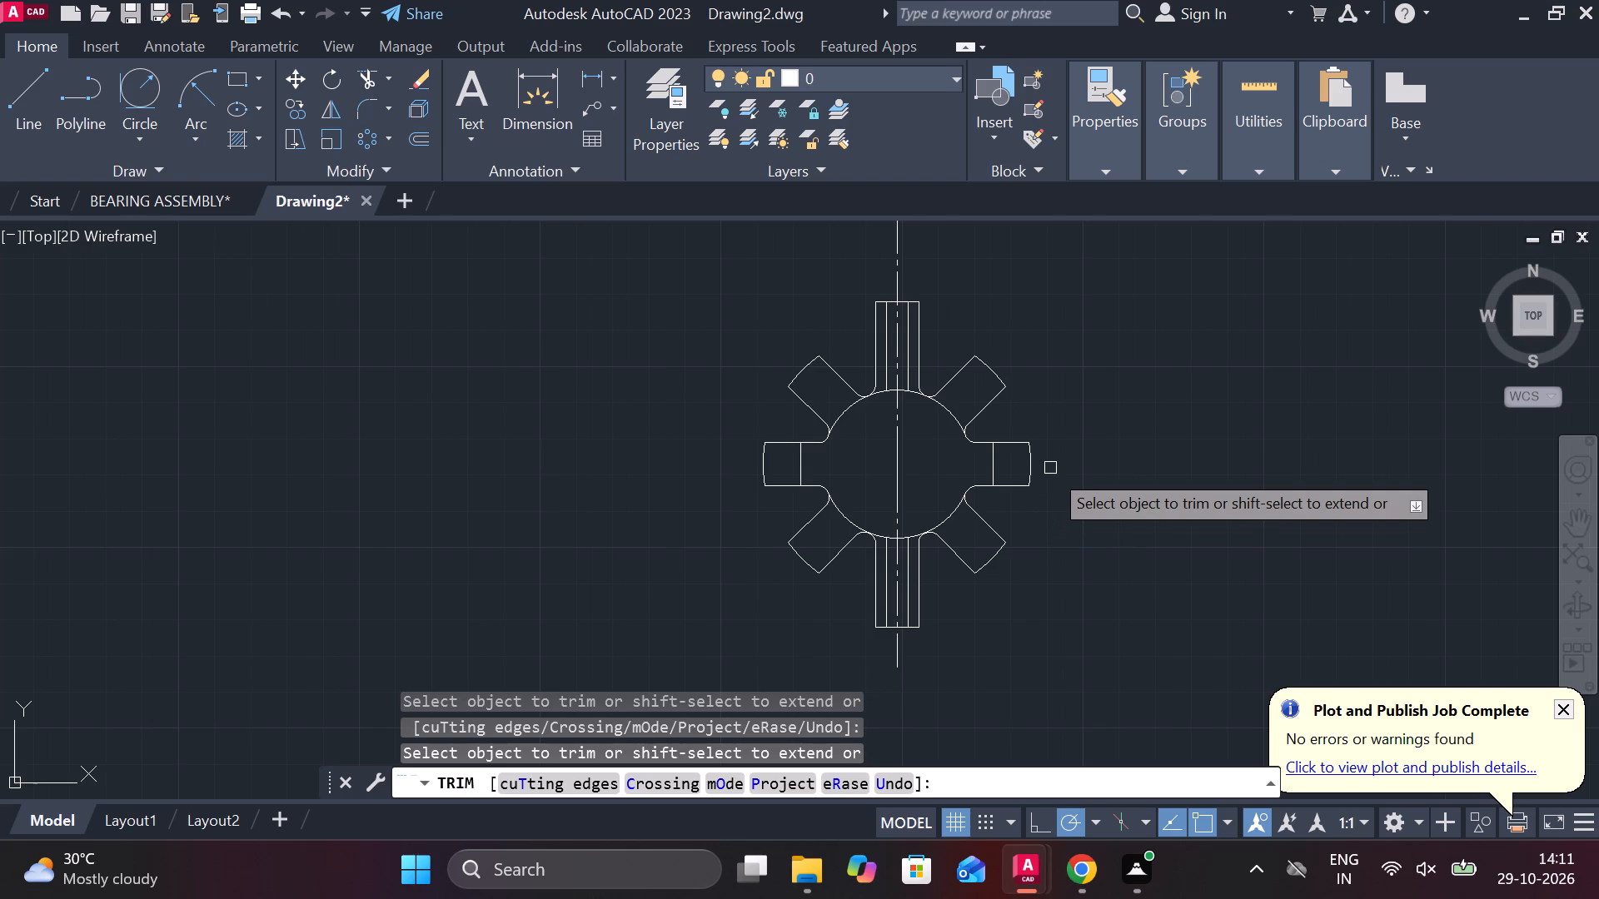
pyautogui.moveTo(1070, 537); pyautogui.dragTo(1008, 537, button='middle')
pyautogui.scroll(-2, 996, 534)
pyautogui.scroll(2, 1030, 495)
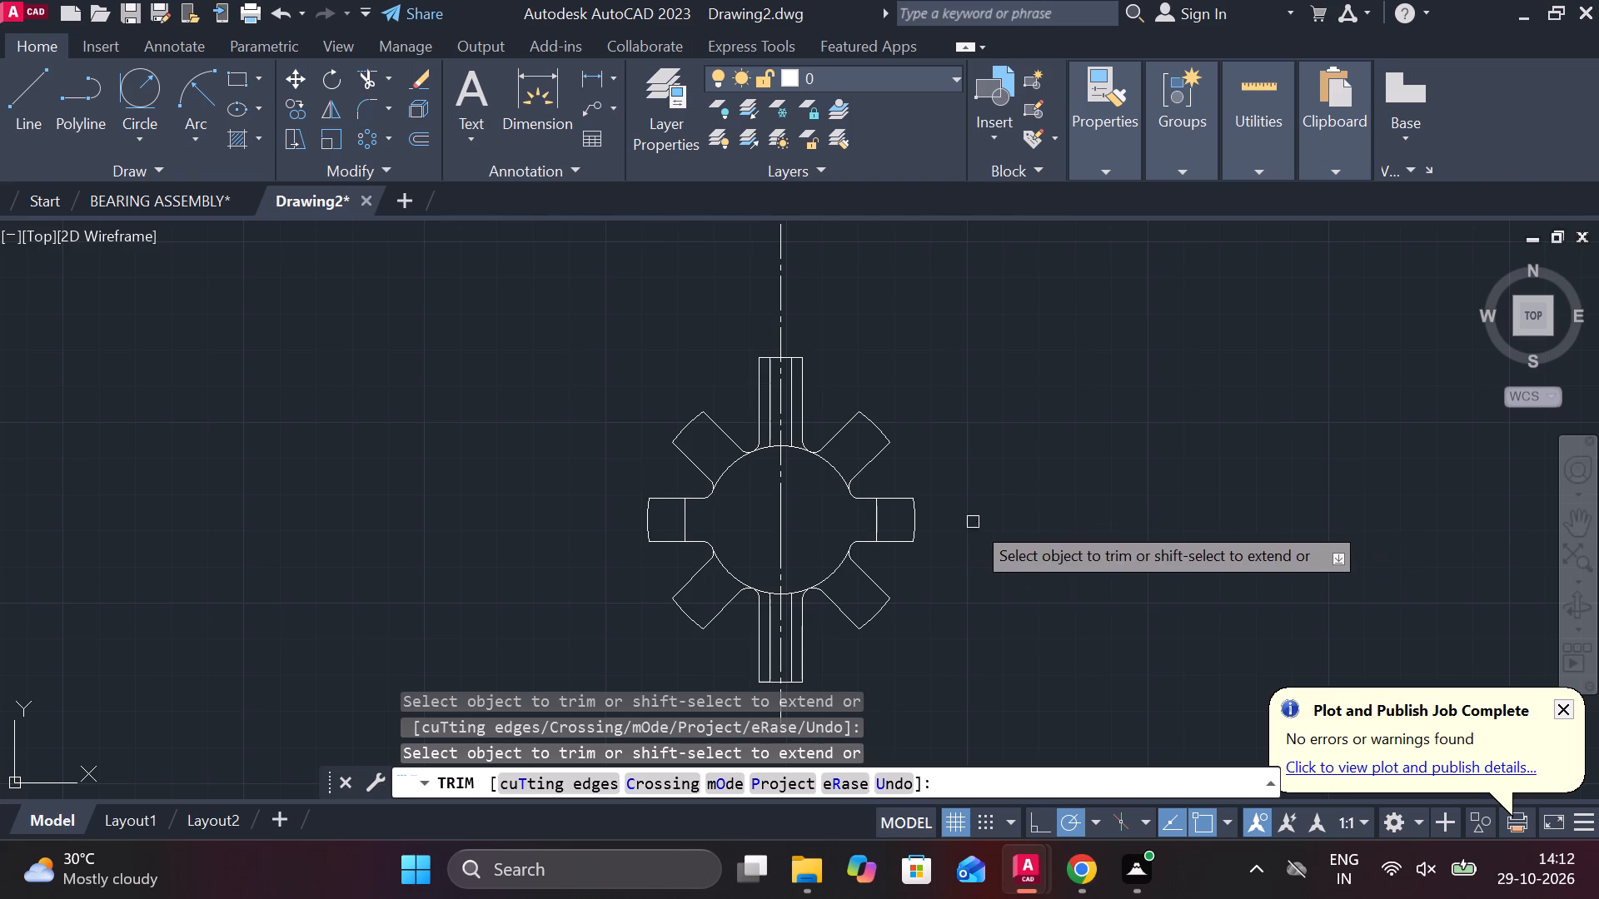
pyautogui.press('Escape')
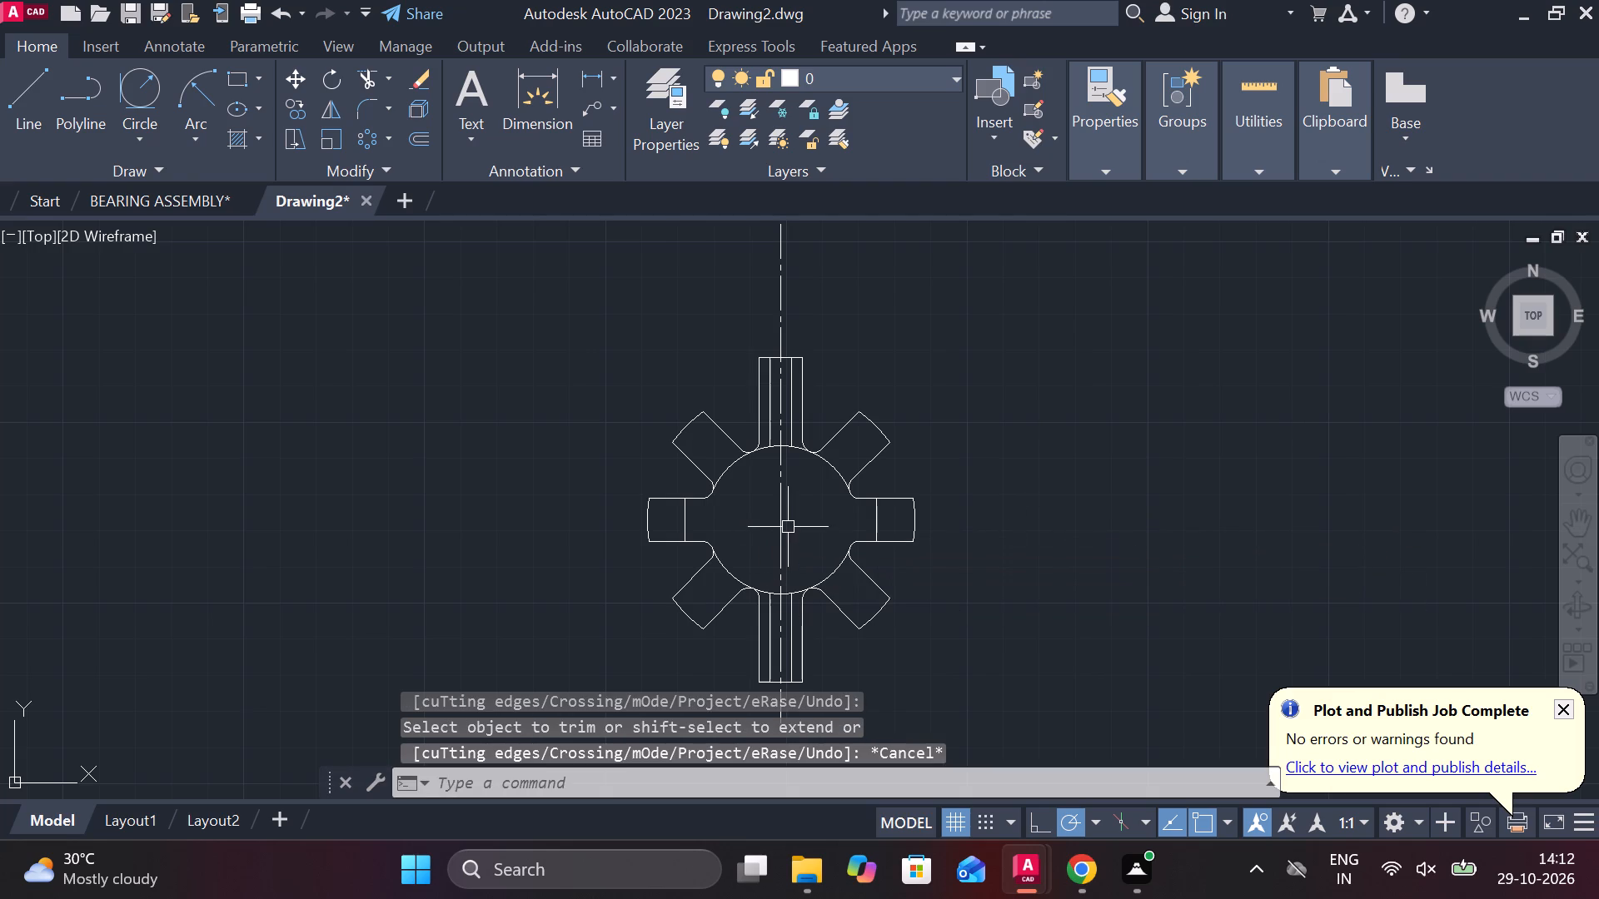
# Erase the solid vertical line overlapping the dash-dot centreline inside the circle.
pyautogui.click(780, 524)
pyautogui.write('E')
pyautogui.press('space')
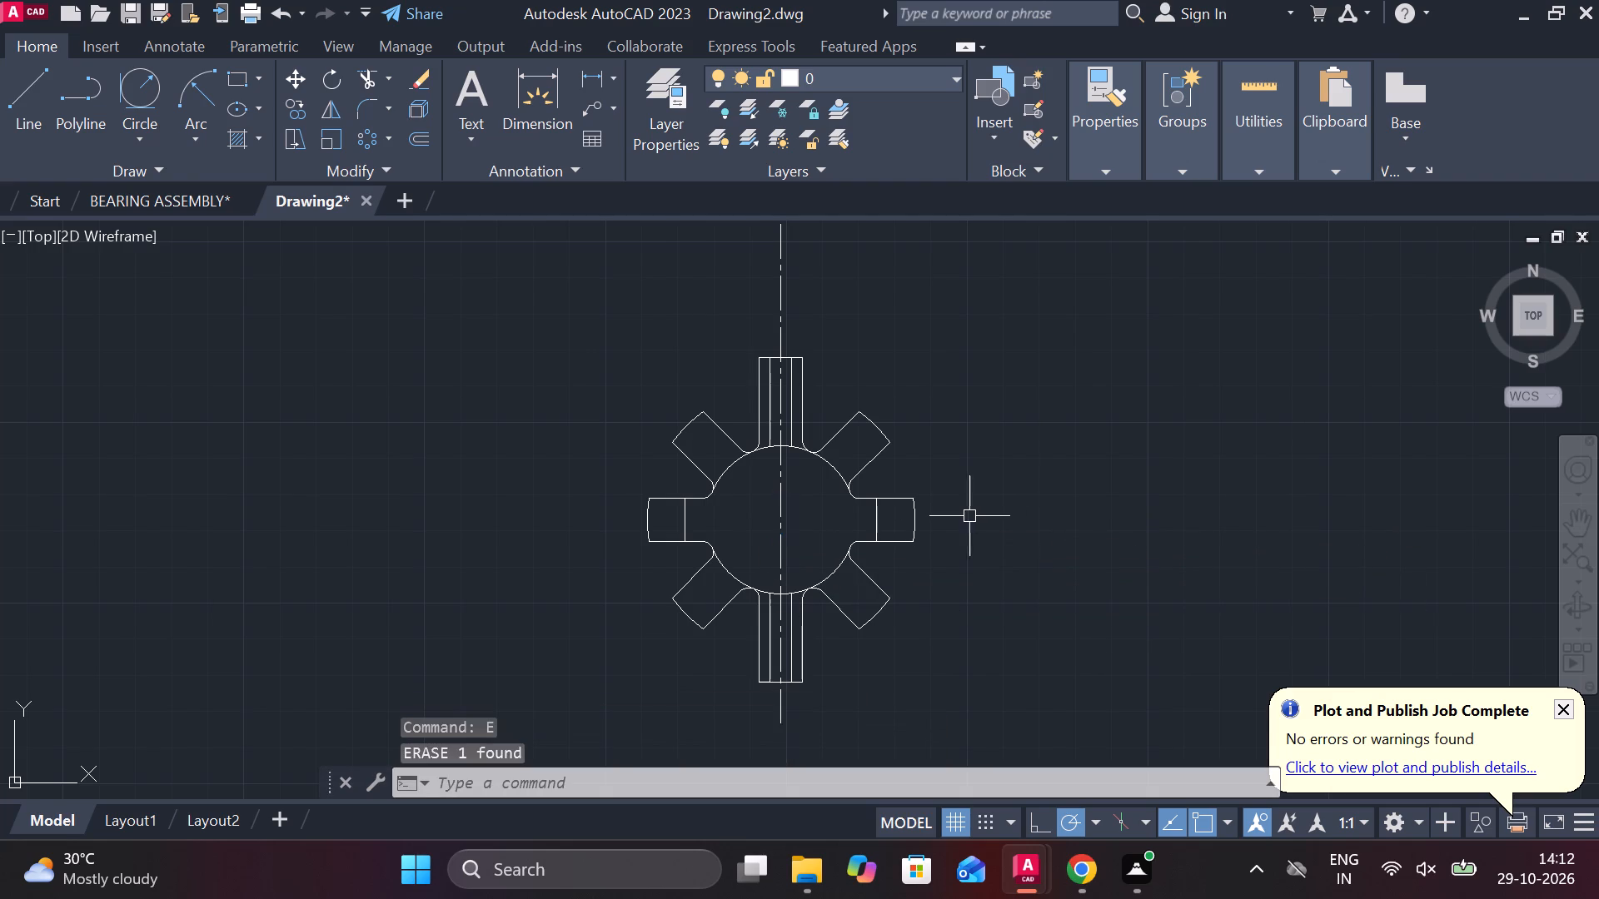
# Add a linear dimension for the overall height from the upper stem's top edge to the lower stem's bottom edge.
pyautogui.scroll(3, 737, 518)
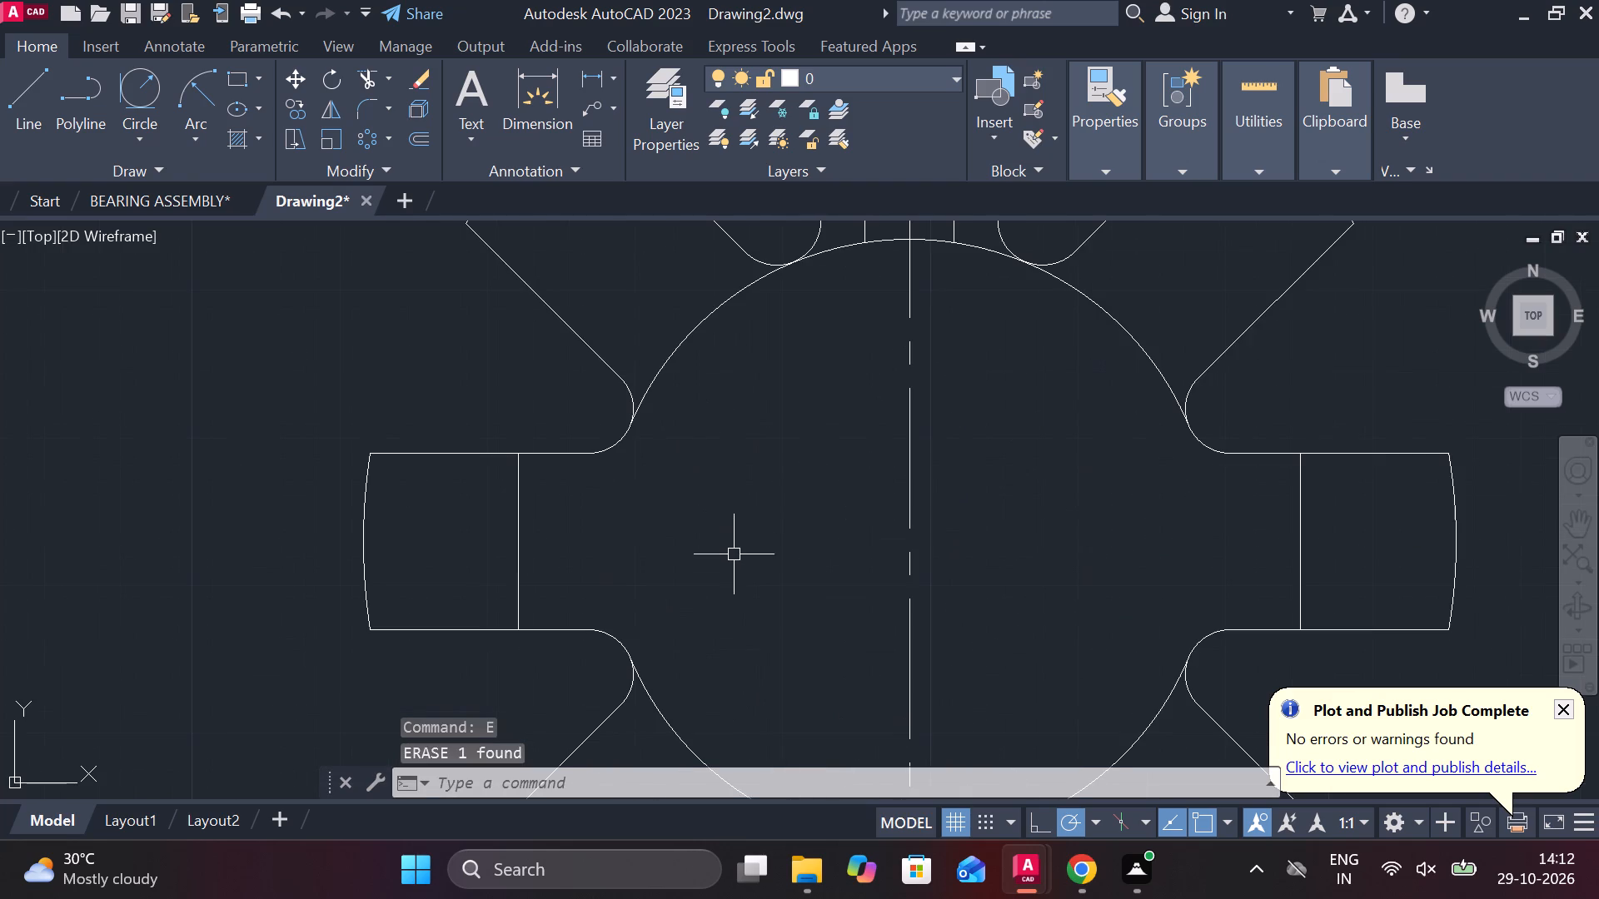
pyautogui.scroll(-2, 729, 574)
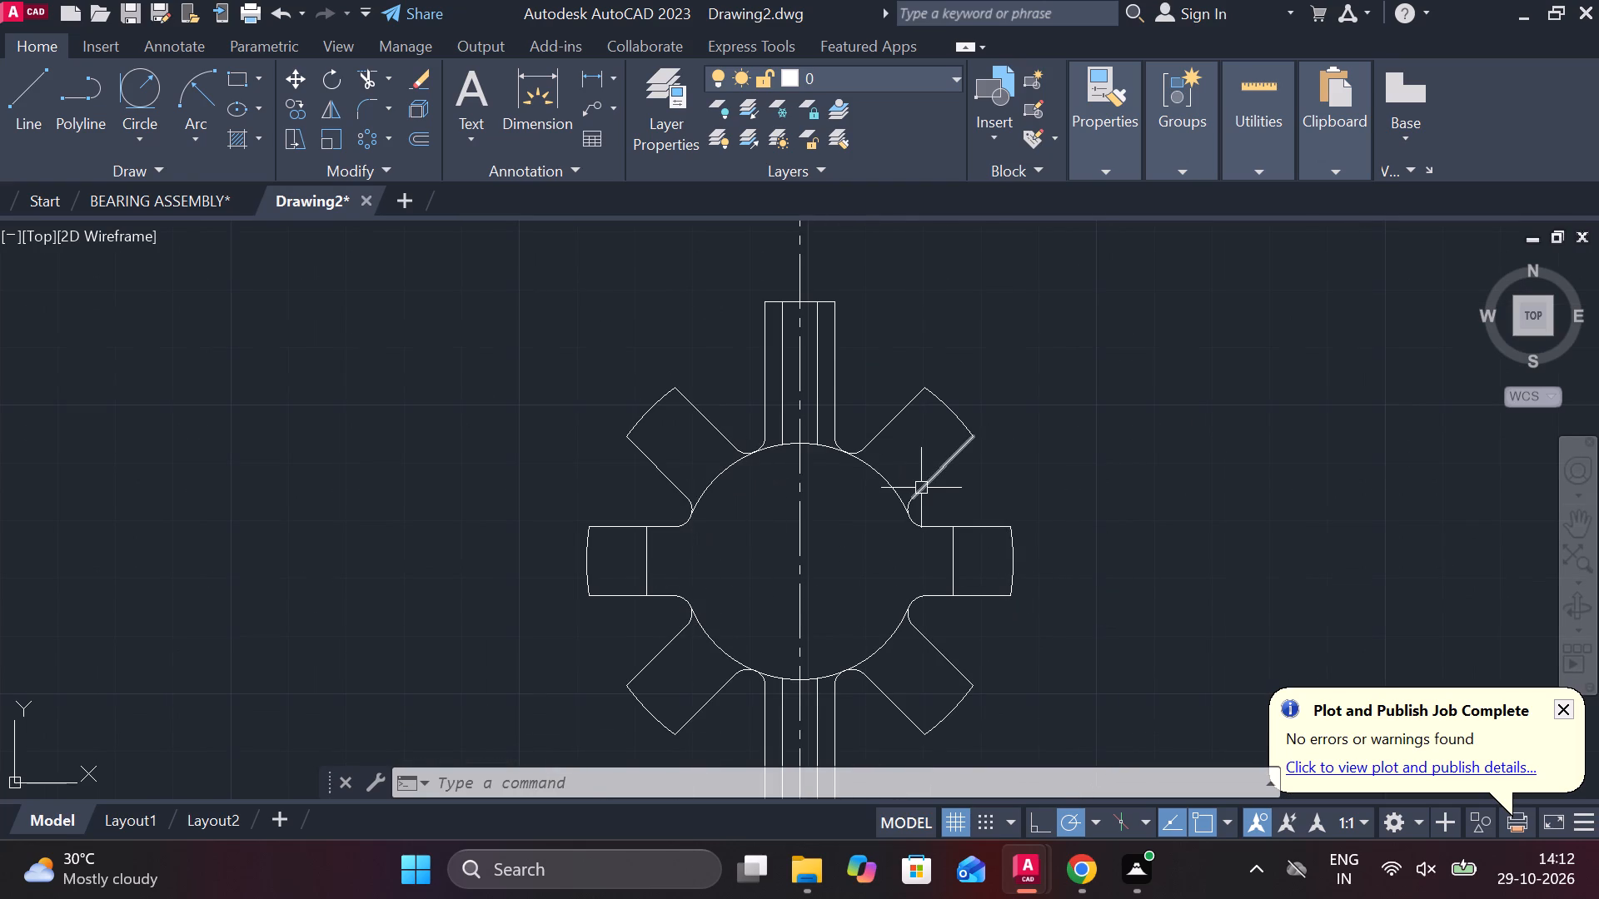
pyautogui.scroll(-1, 921, 488)
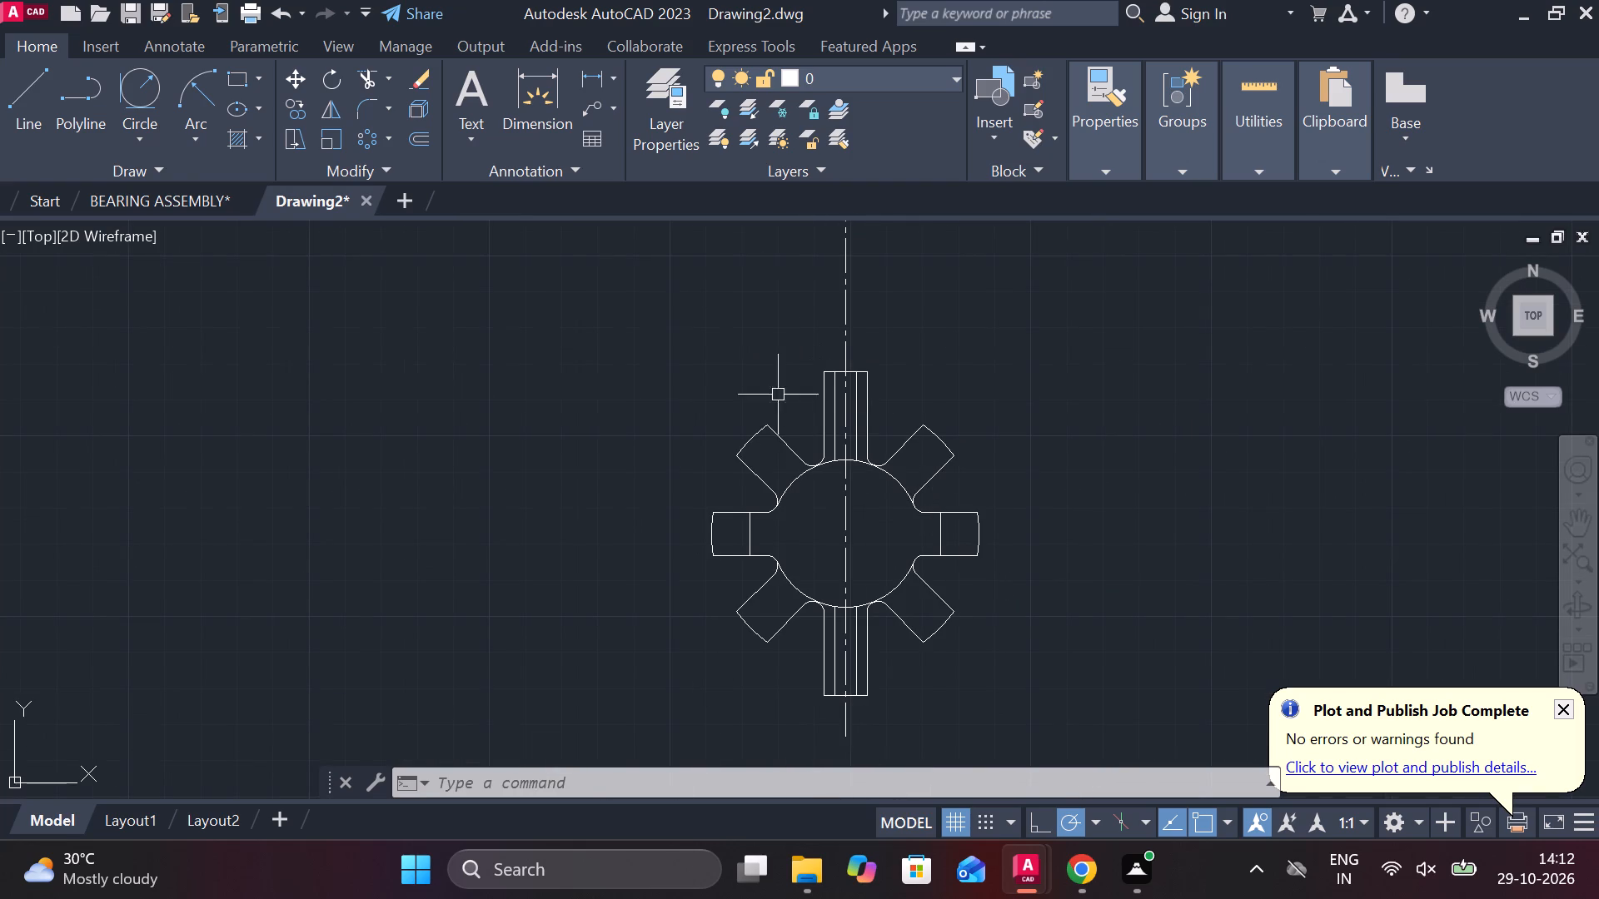
pyautogui.click(582, 87)
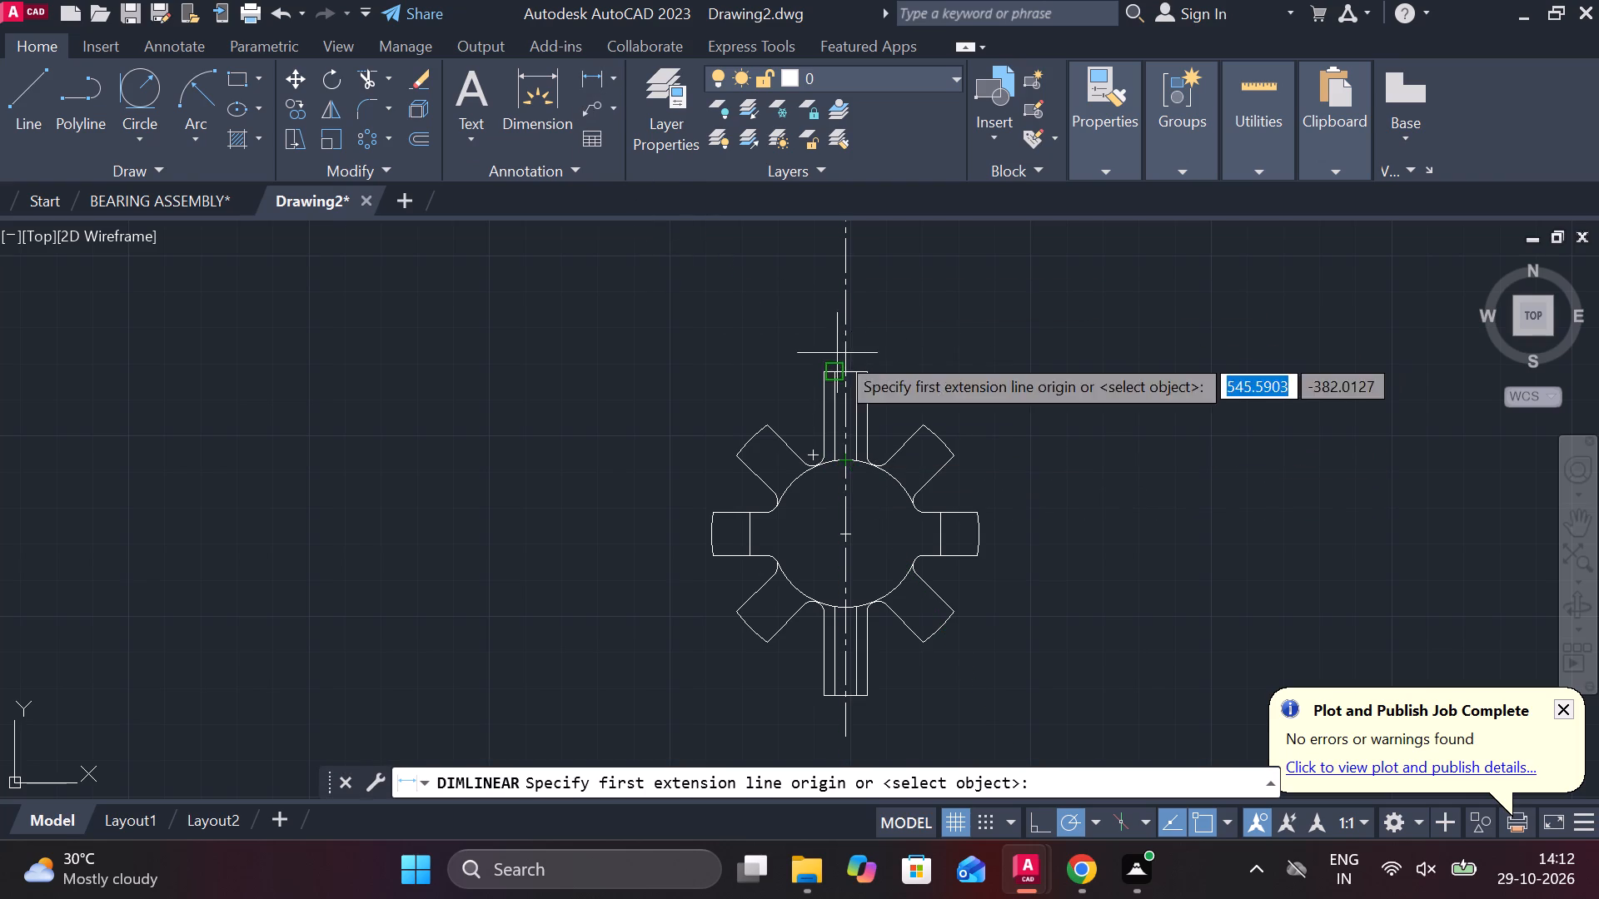
pyautogui.click(850, 370)
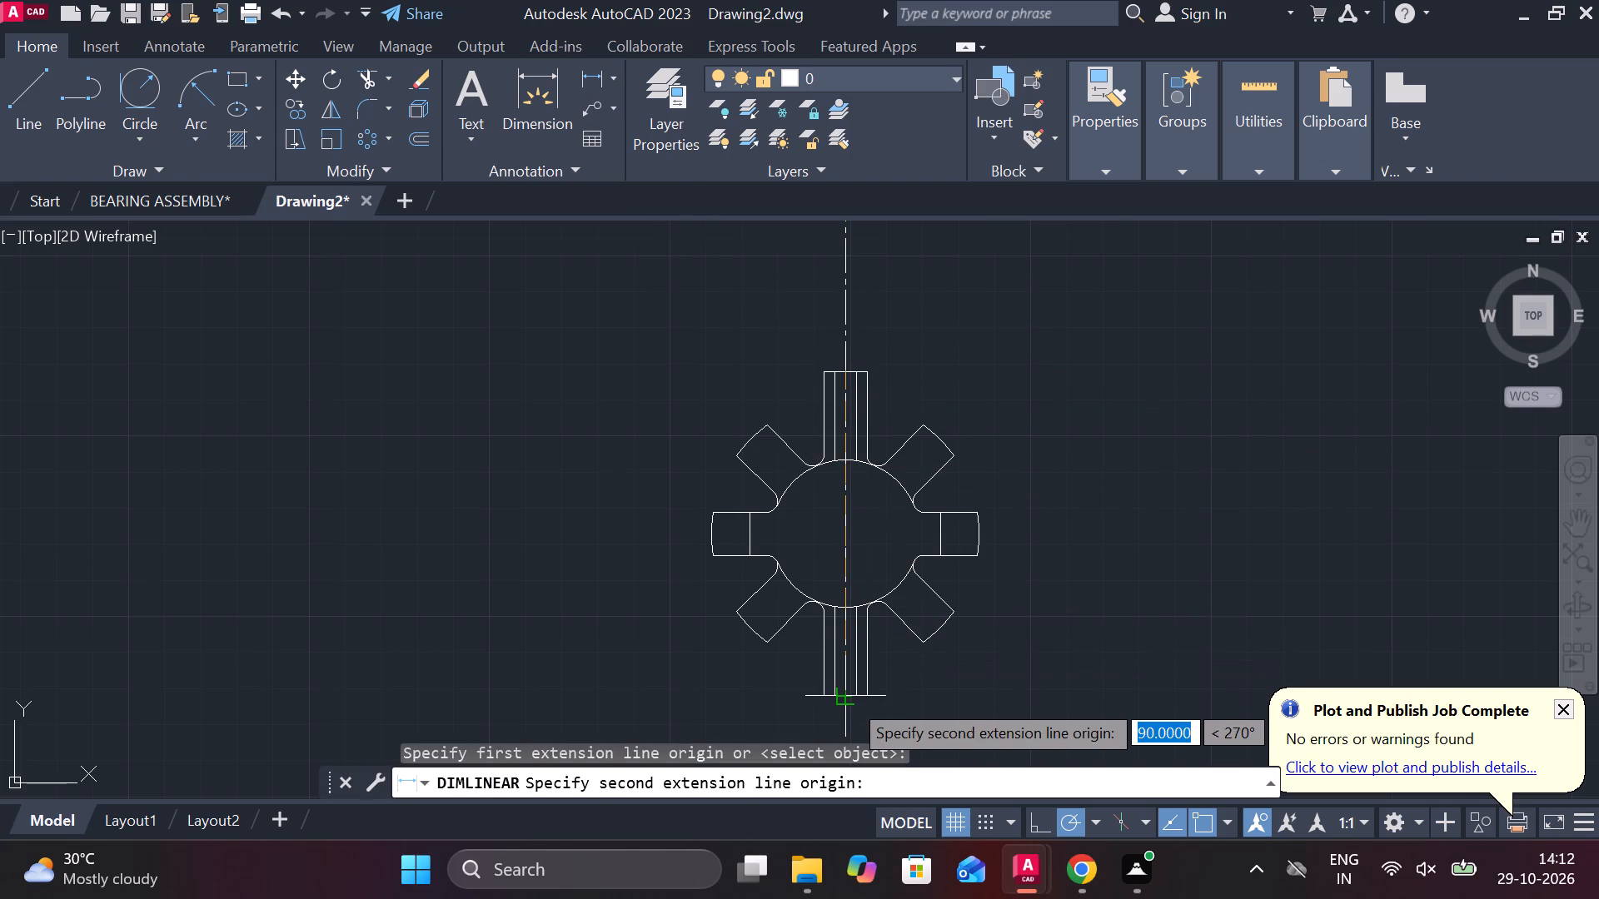
pyautogui.click(849, 699)
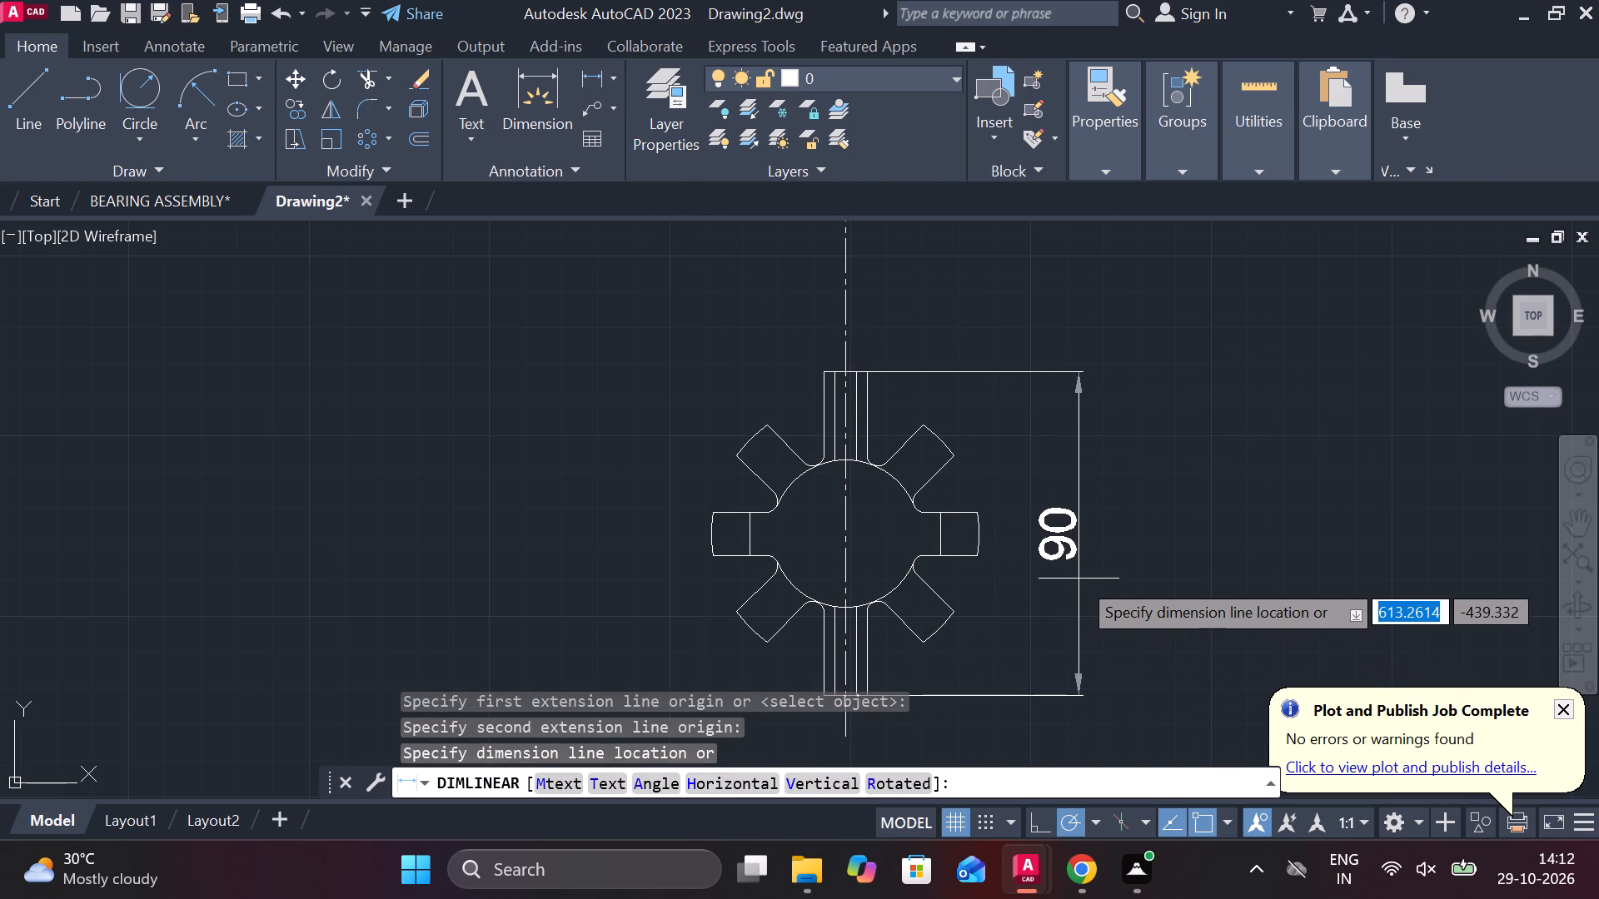
pyautogui.click(1083, 574)
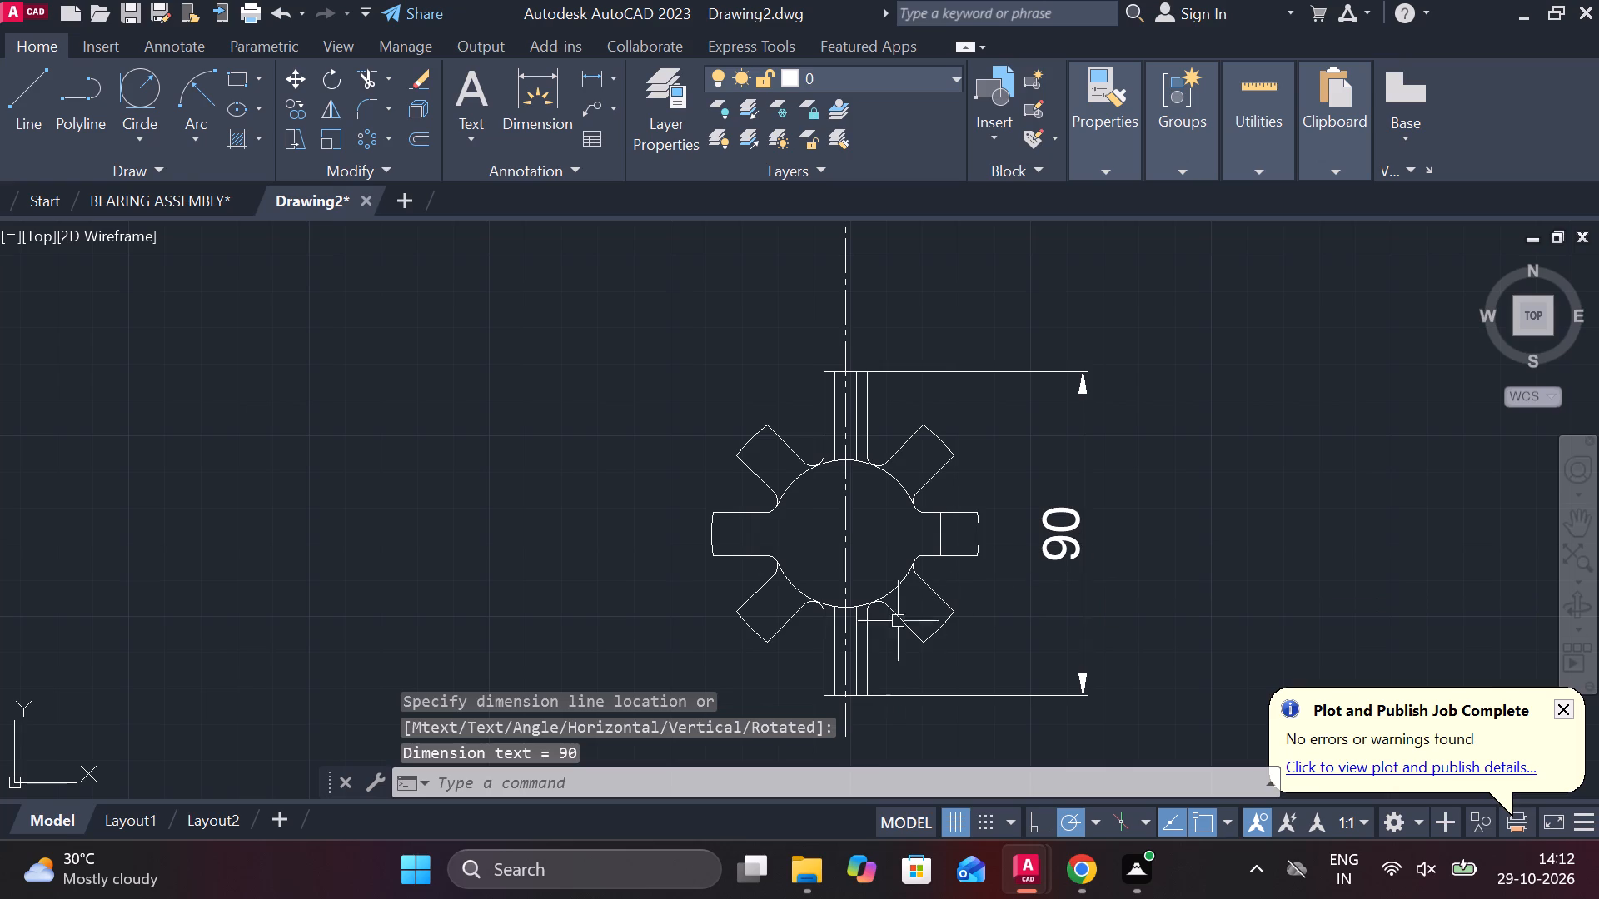
# Add a vertical linear dimension for the left arm's width, placed outside its curved end.
pyautogui.press('space')
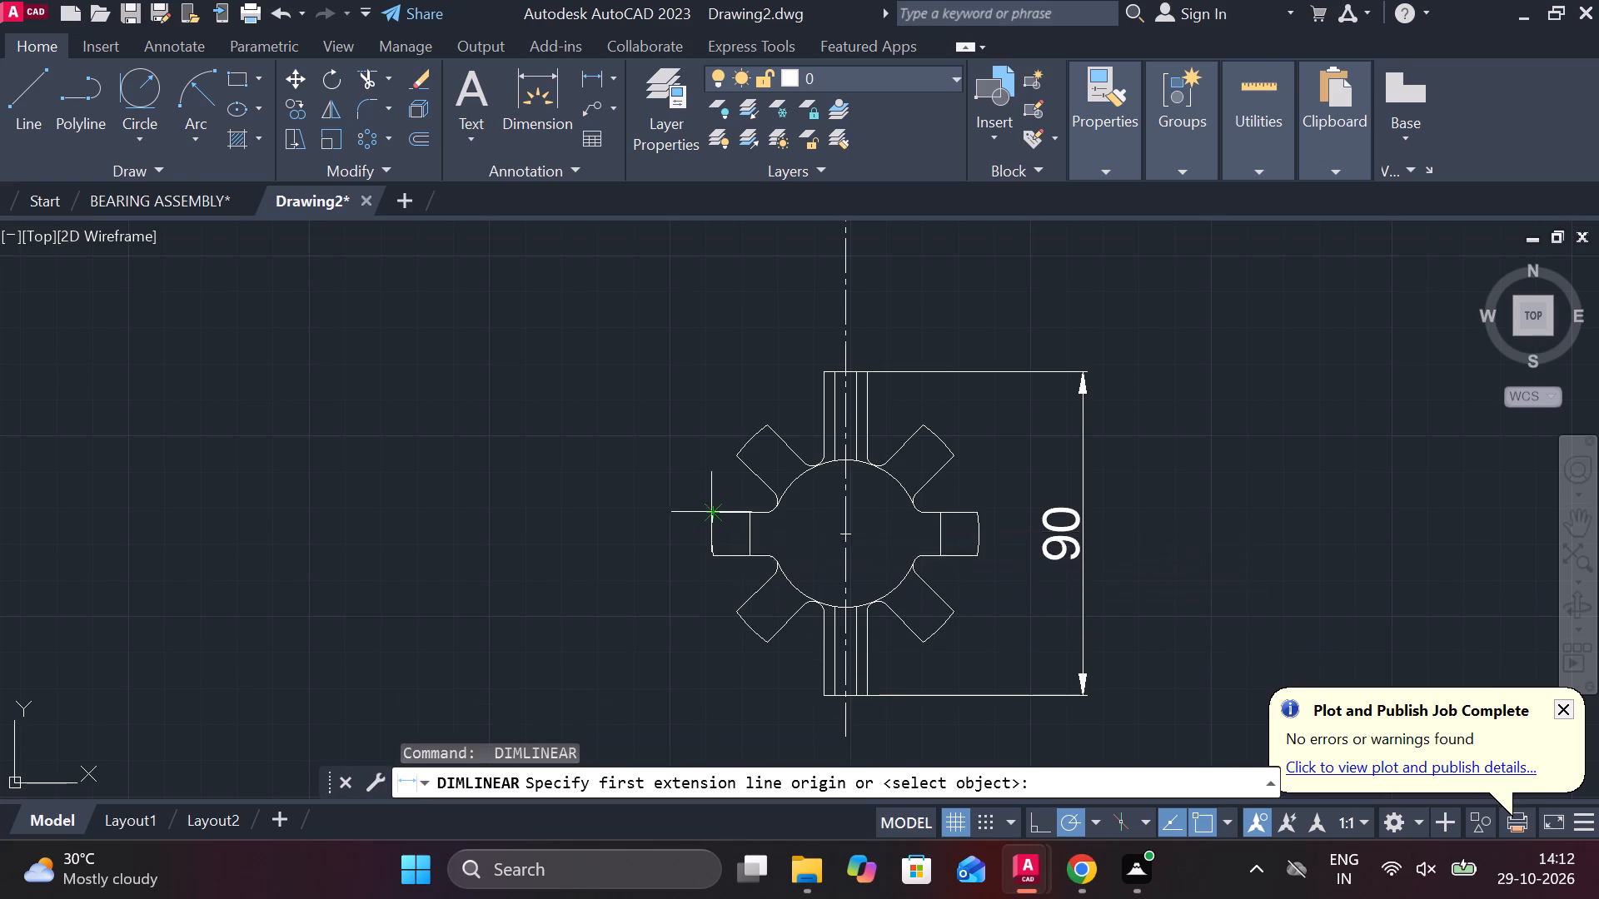
pyautogui.click(715, 512)
pyautogui.click(707, 559)
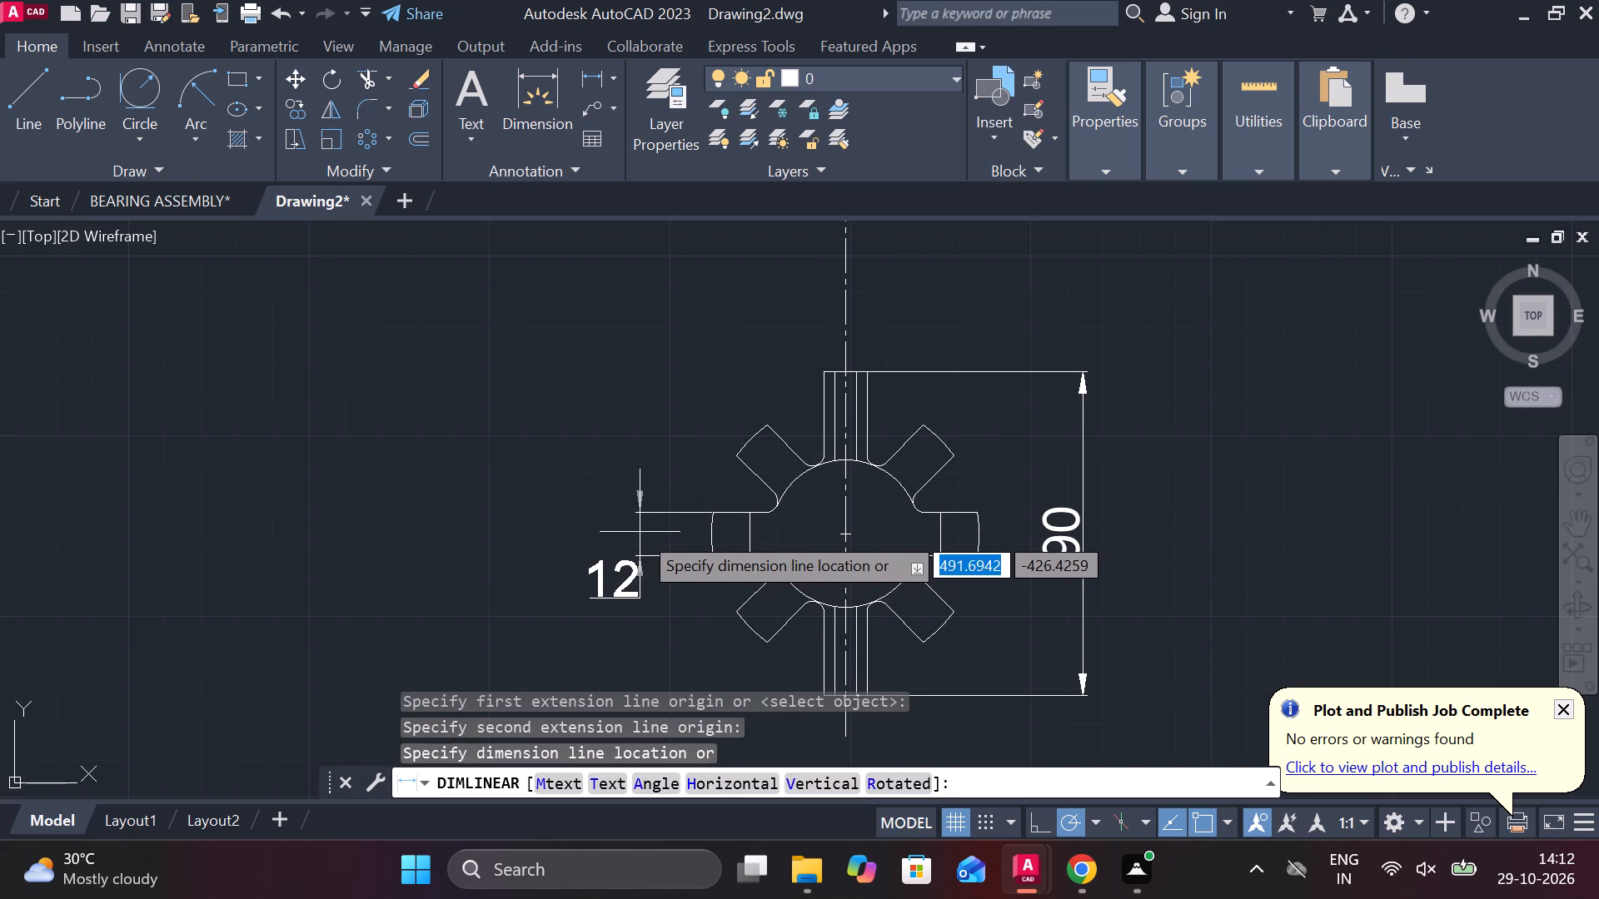
pyautogui.click(640, 532)
# Dimension the spacing between the lower stem's two inner vertical lines, placing the dimension below the stem.
pyautogui.moveTo(688, 618); pyautogui.dragTo(658, 471, button='middle')
pyautogui.scroll(3, 782, 535)
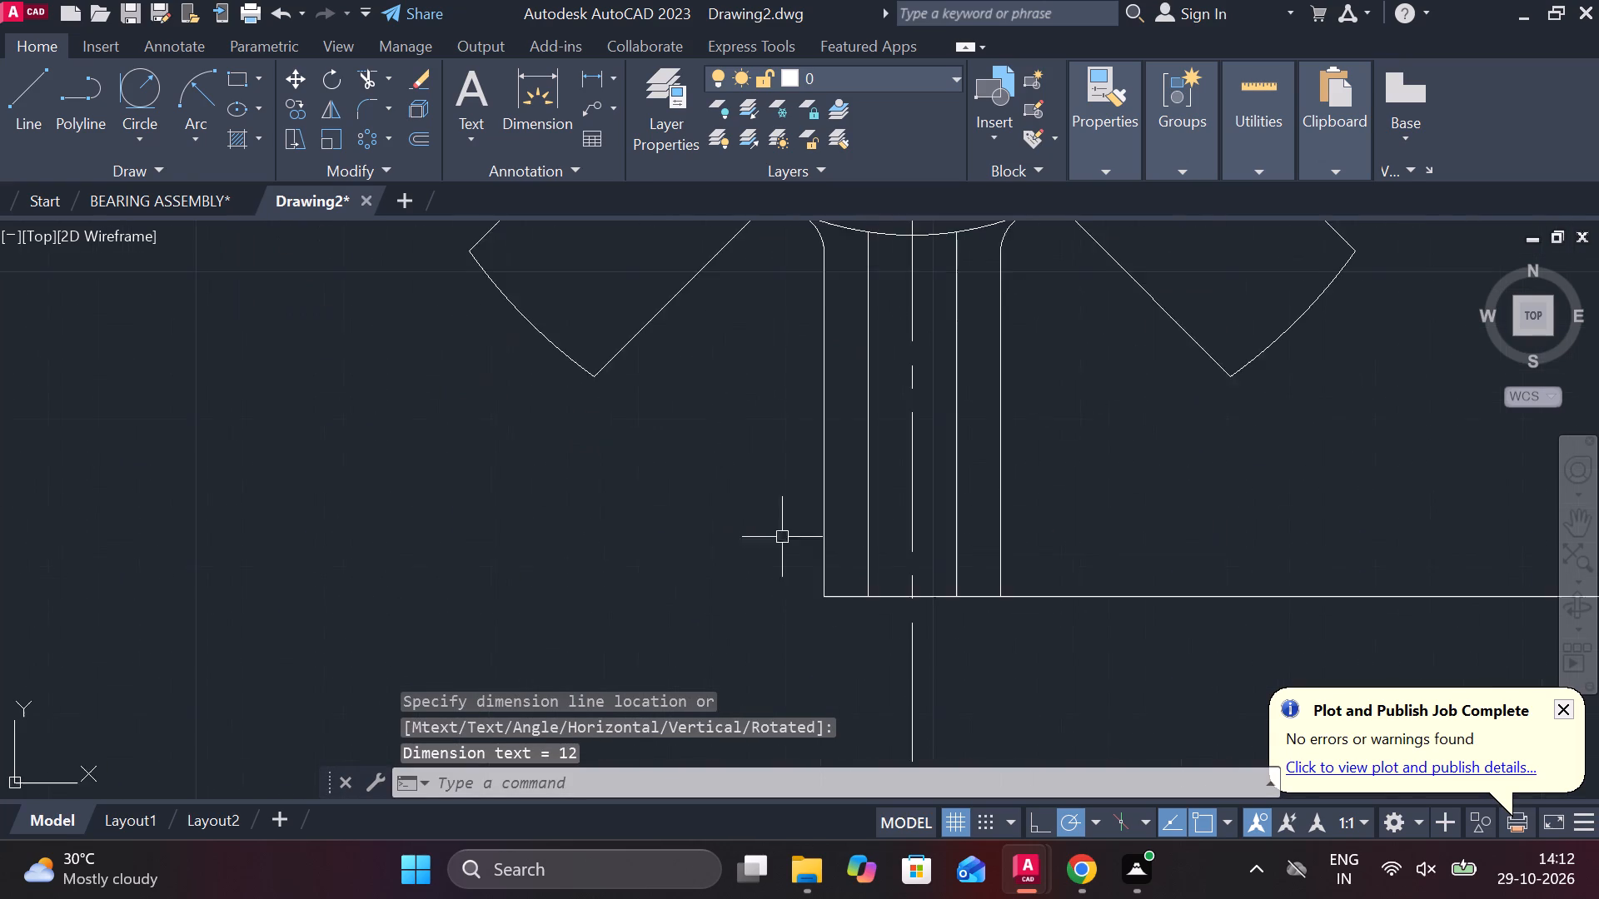
pyautogui.moveTo(781, 558); pyautogui.dragTo(663, 456, button='middle')
pyautogui.press('space')
pyautogui.click(751, 502)
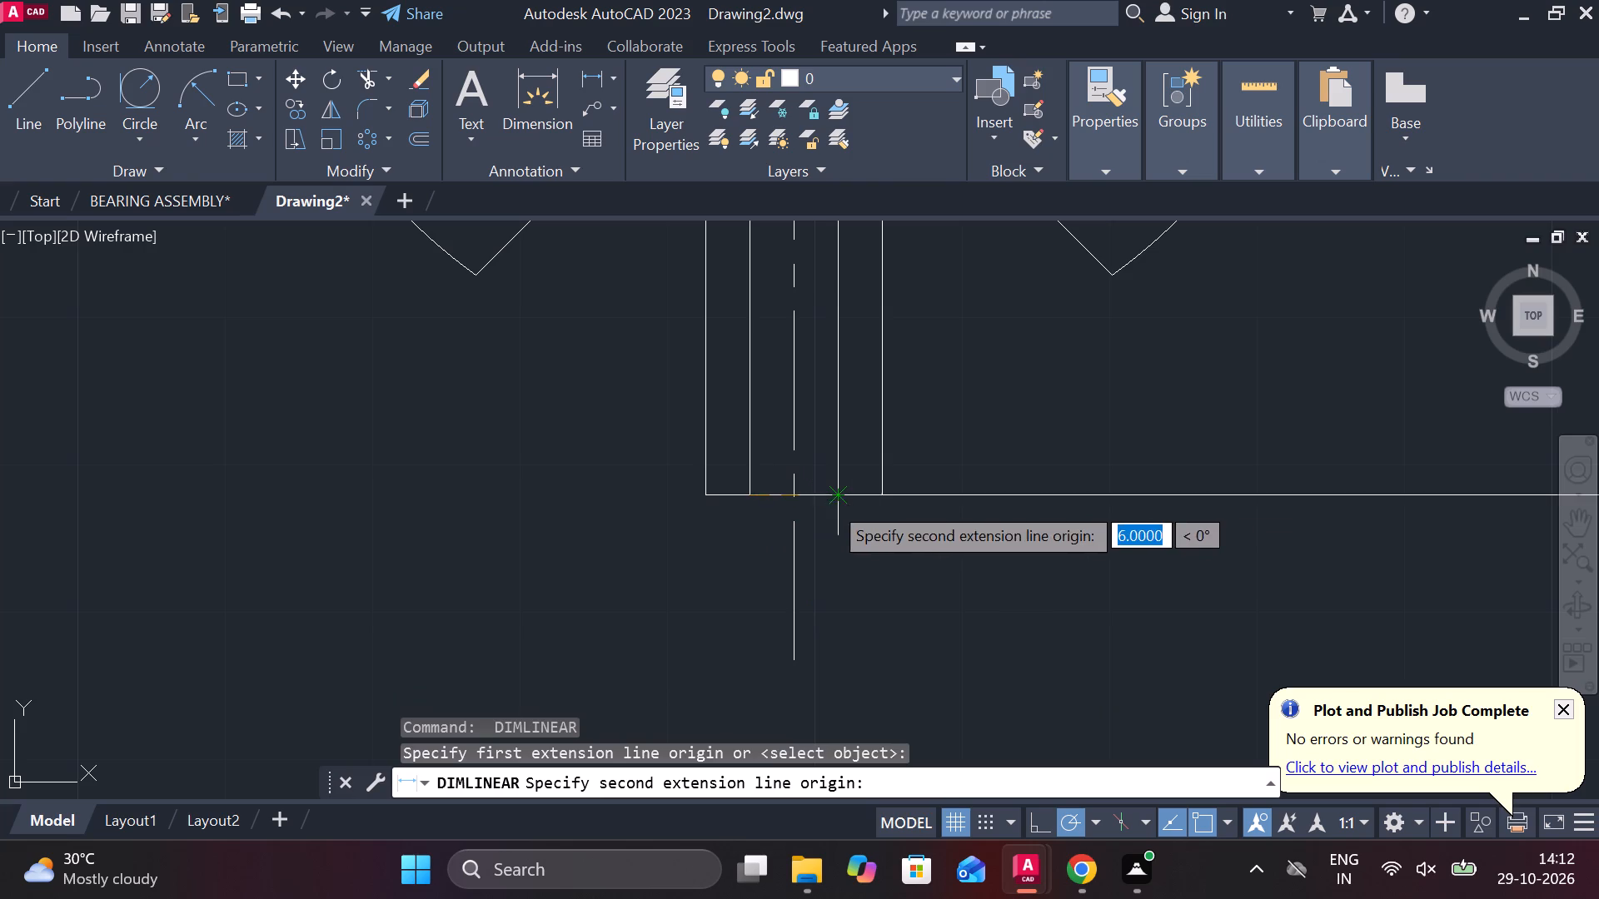
pyautogui.click(829, 502)
pyautogui.moveTo(811, 598); pyautogui.dragTo(792, 529, button='middle')
pyautogui.click(789, 617)
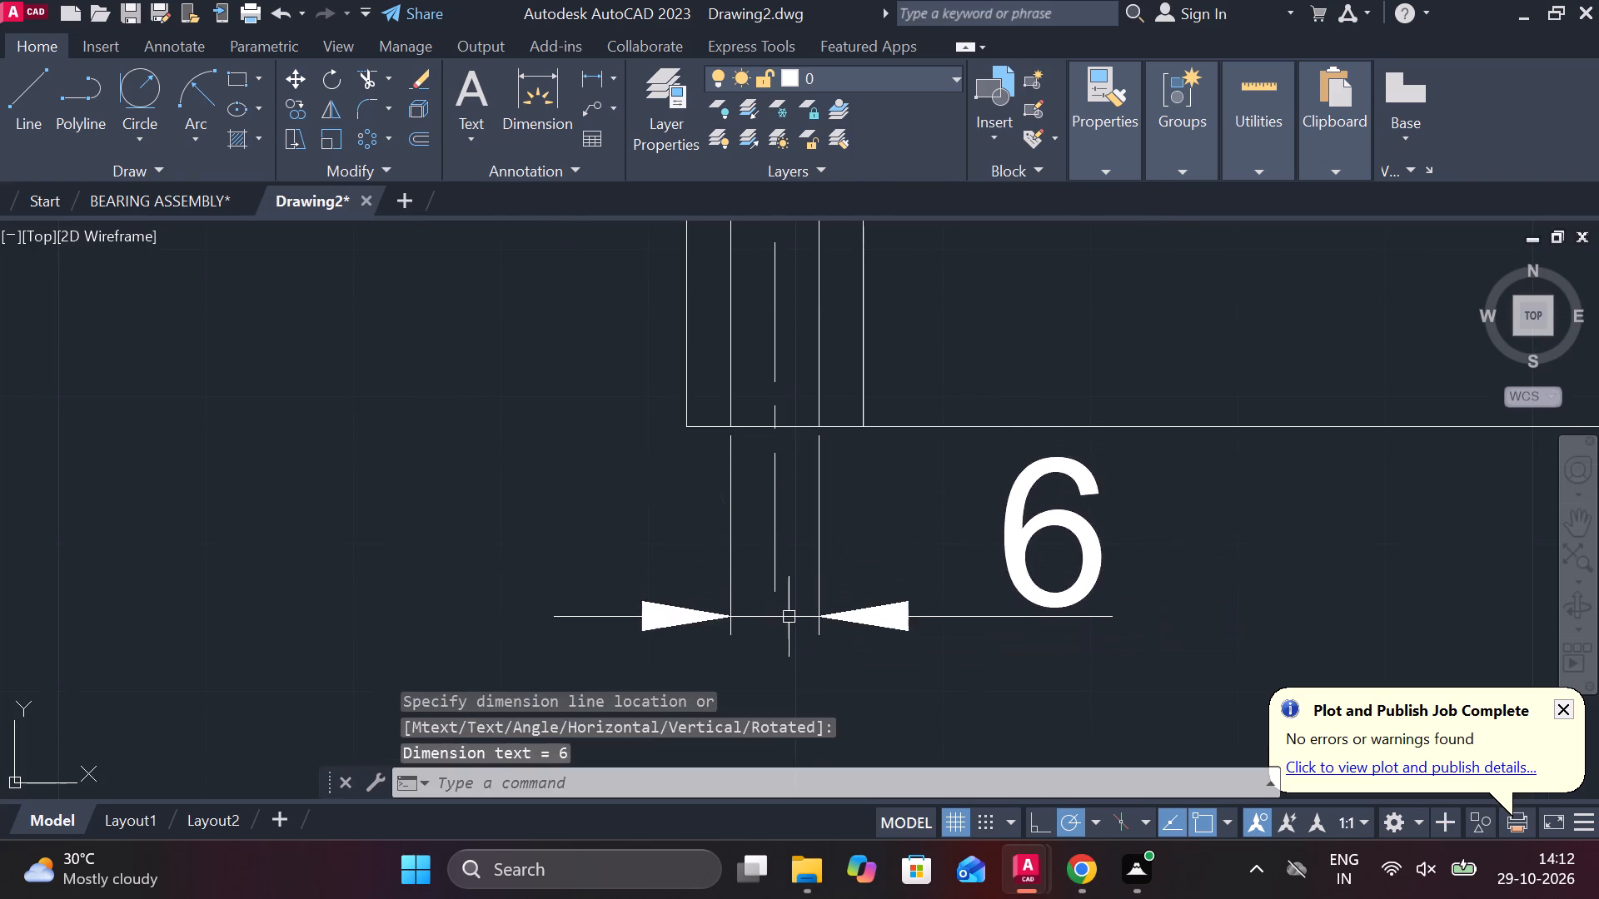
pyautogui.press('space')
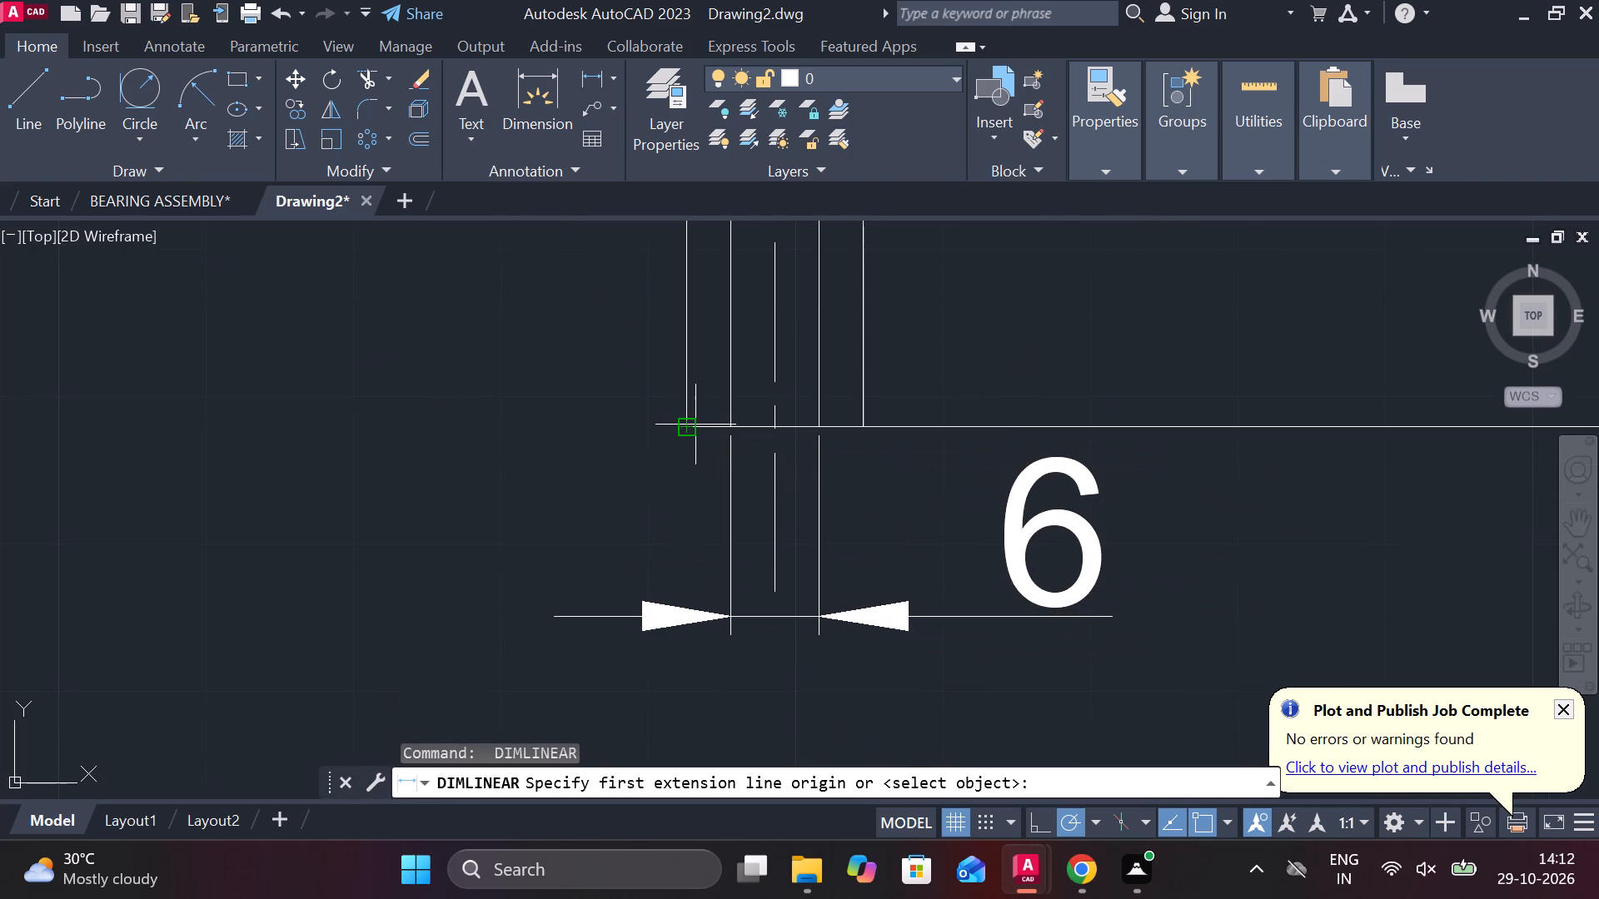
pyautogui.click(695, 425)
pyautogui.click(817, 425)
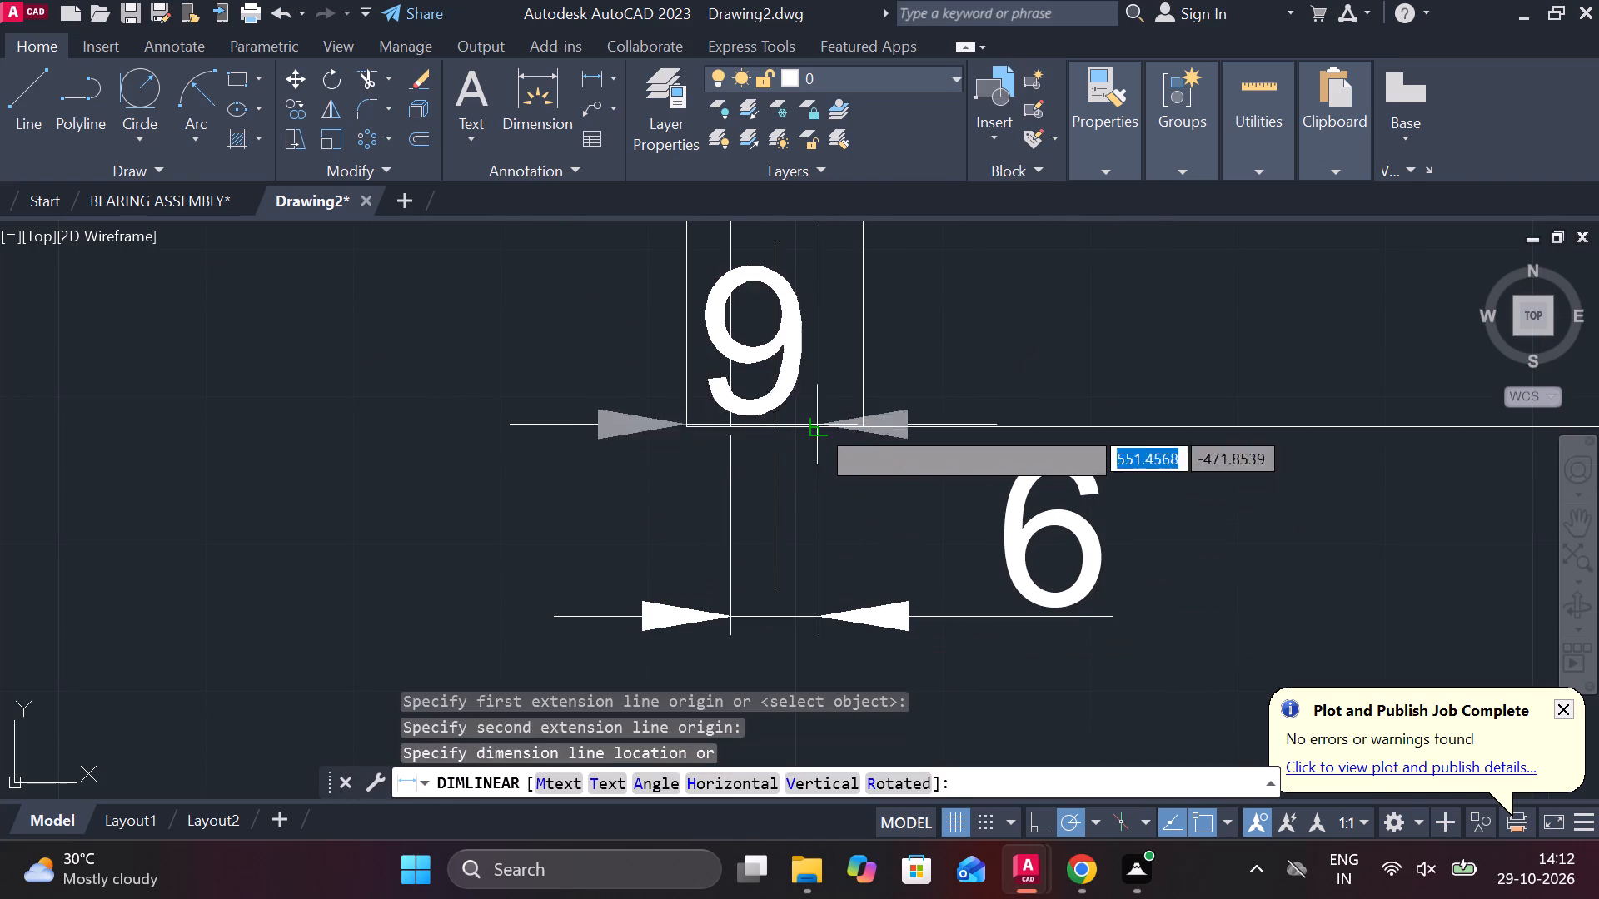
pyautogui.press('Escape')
# Dimension the lower stem's full outer width, placing it beneath the inner-line dimension.
pyautogui.press('space')
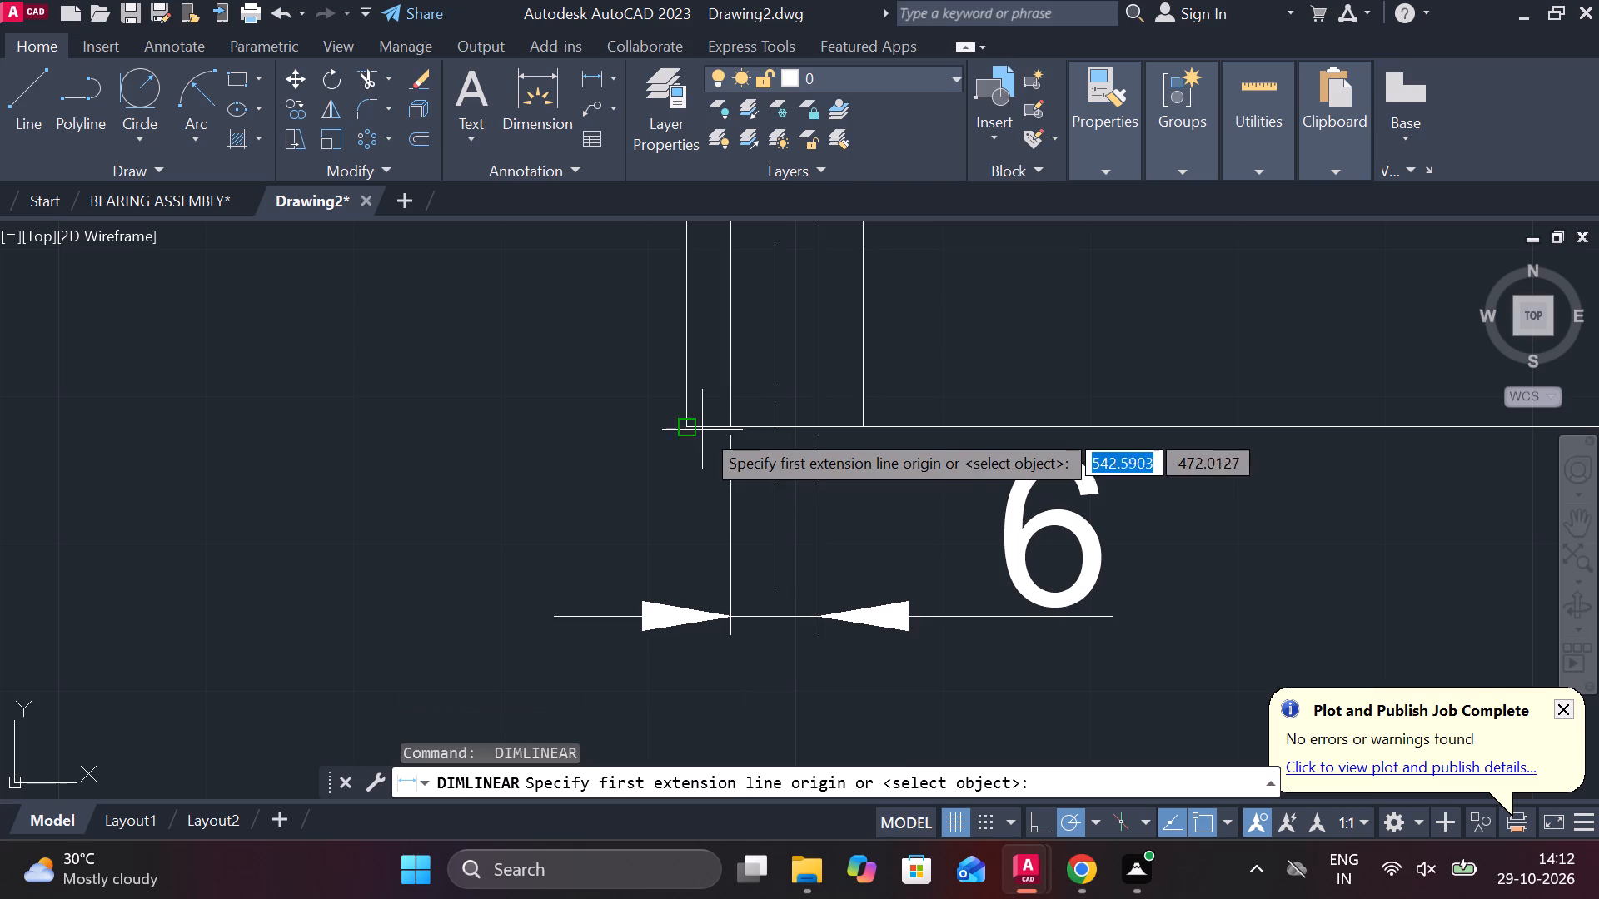
pyautogui.click(684, 425)
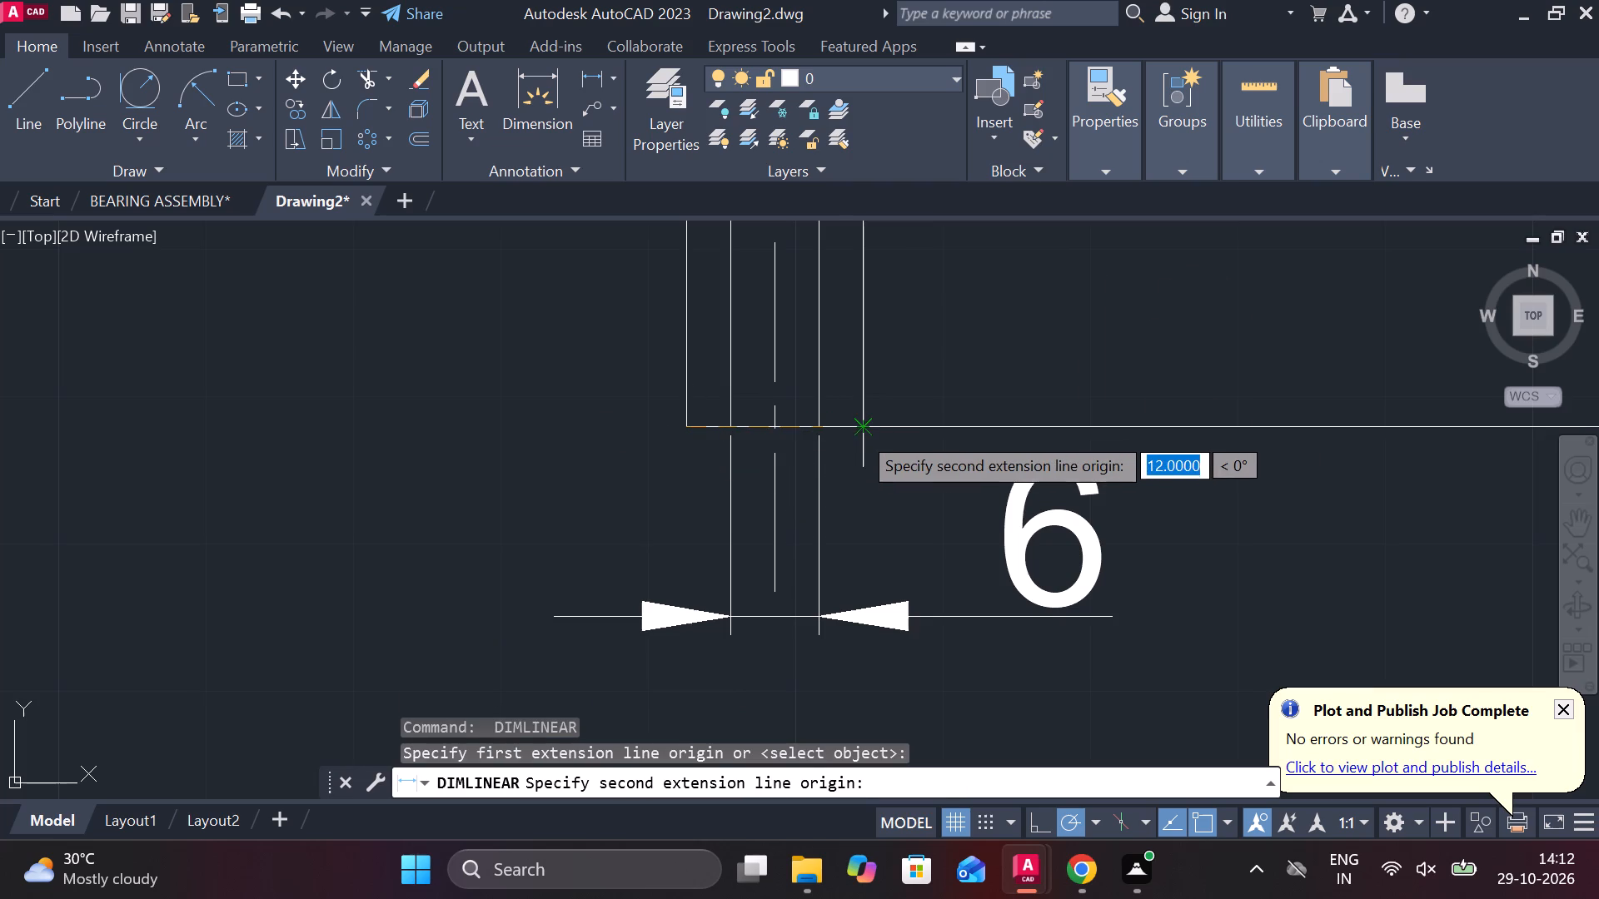
pyautogui.click(859, 432)
pyautogui.scroll(-2, 865, 519)
pyautogui.click(874, 633)
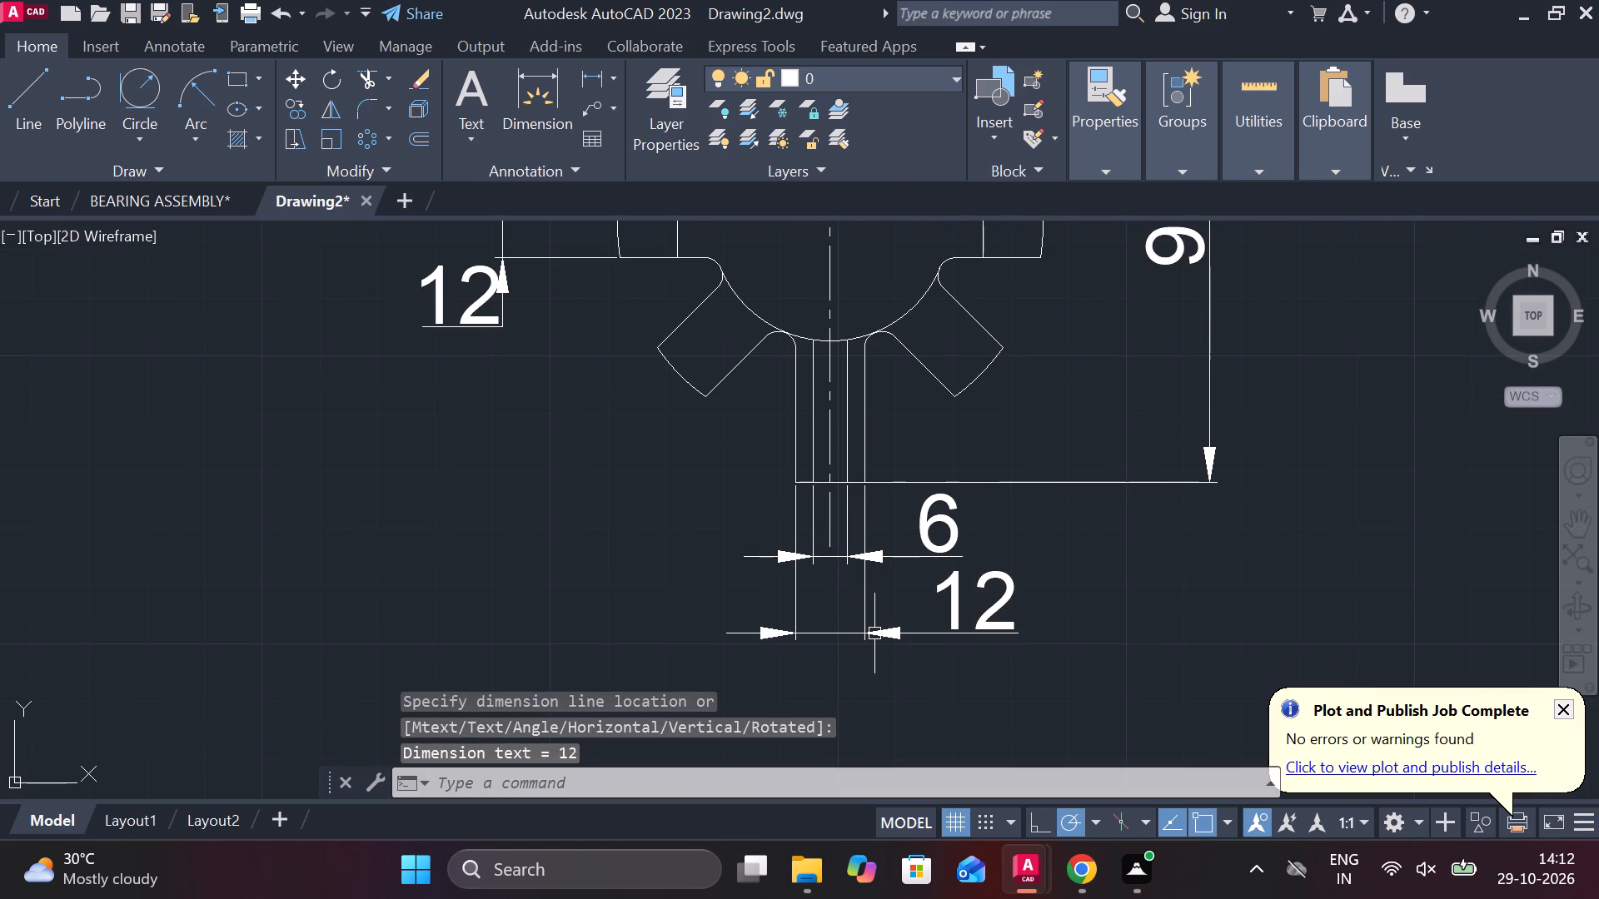
# Dimension the overall width between the left and right arms' curved ends, placing it below the stem dimensions.
pyautogui.press('space')
pyautogui.moveTo(610, 278); pyautogui.dragTo(614, 474, button='middle')
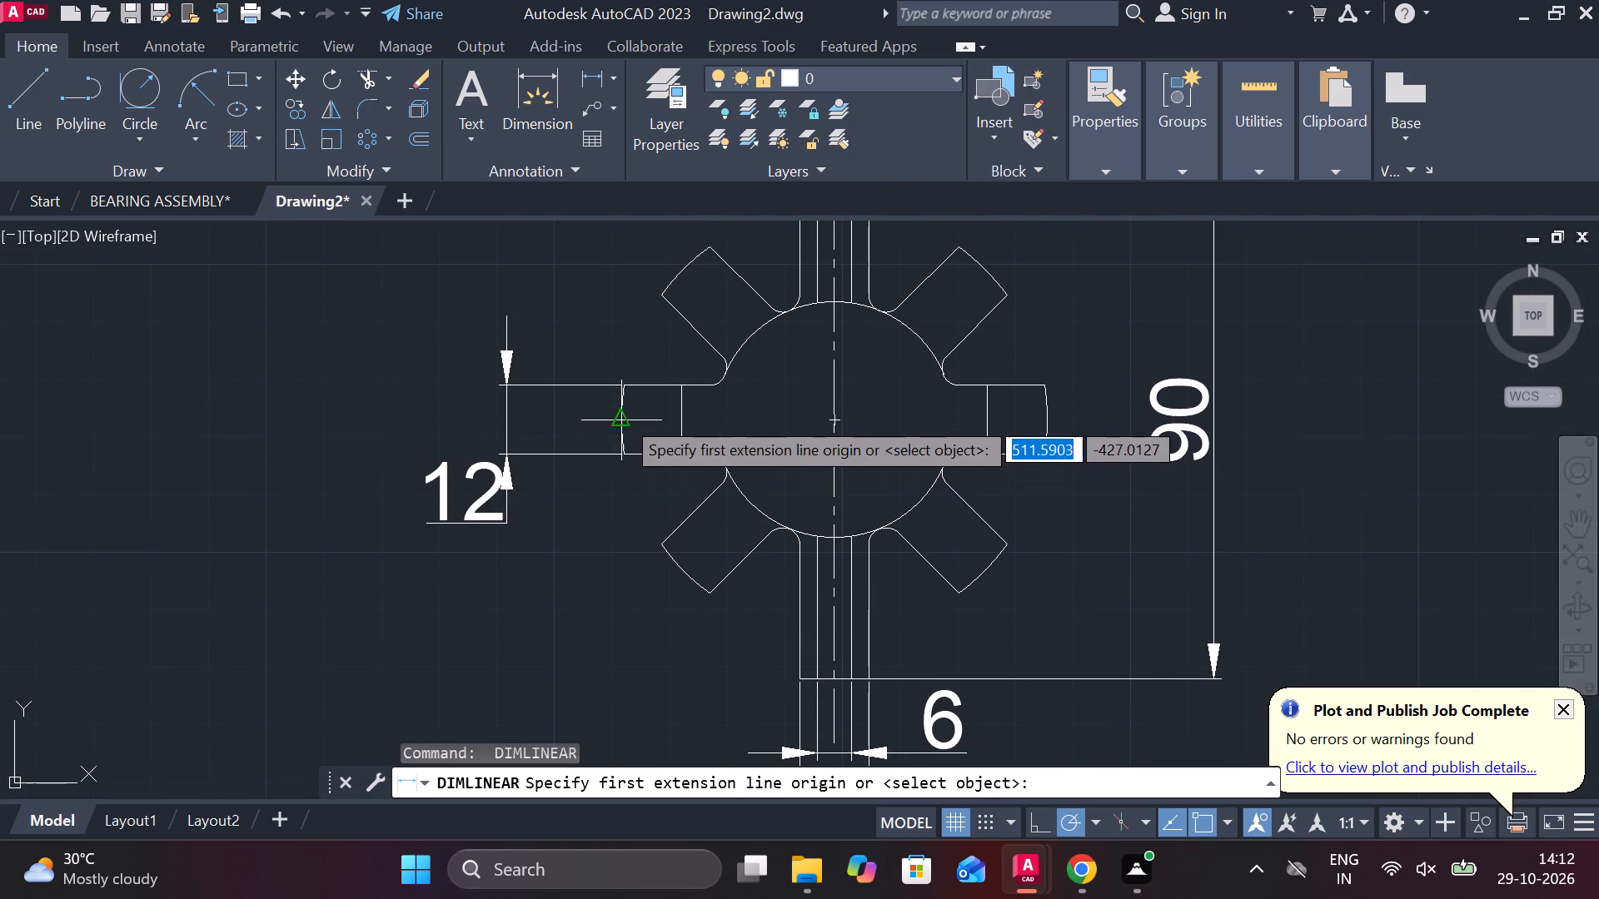
pyautogui.click(622, 416)
pyautogui.click(1045, 420)
pyautogui.scroll(-3, 1011, 491)
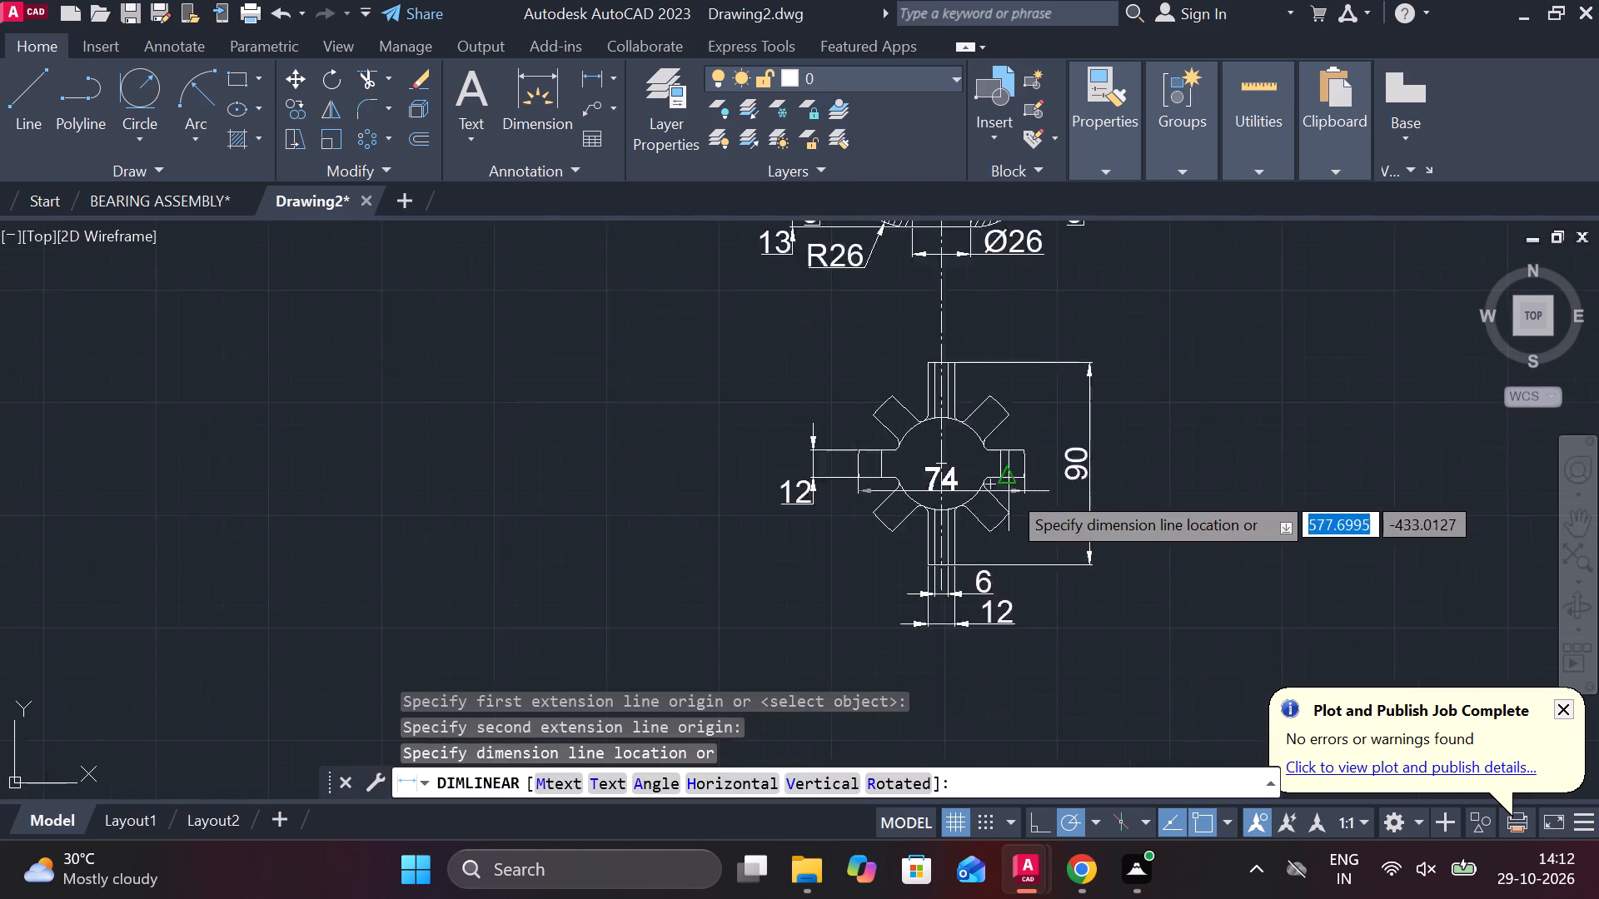
pyautogui.scroll(2, 1010, 598)
pyautogui.click(1015, 602)
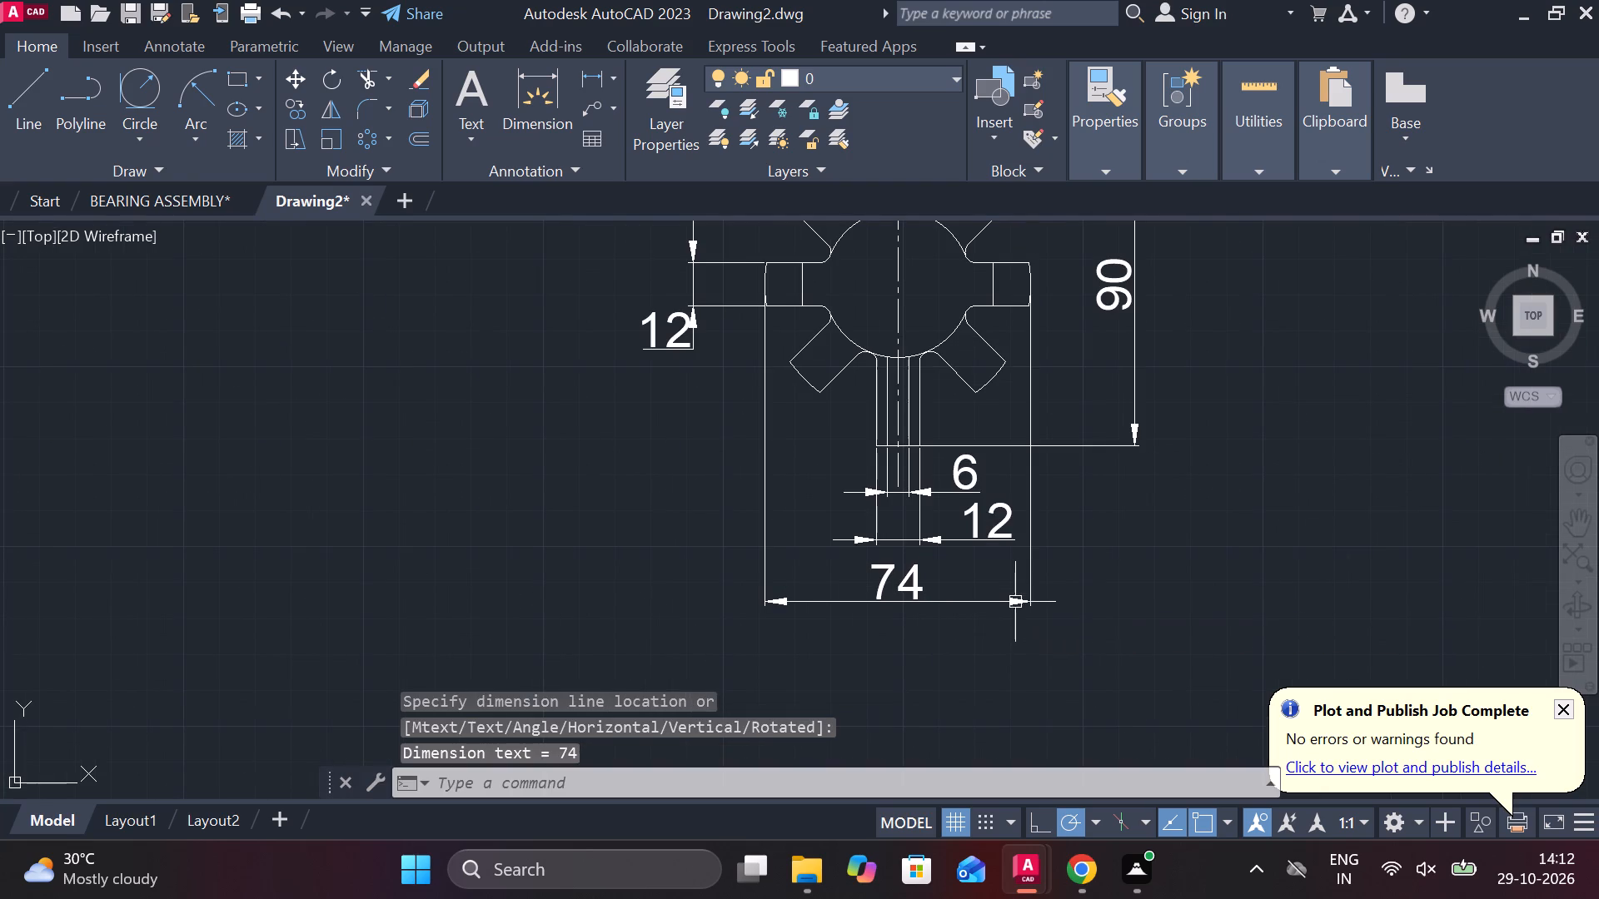
pyautogui.moveTo(1139, 515); pyautogui.dragTo(1014, 674, button='middle')
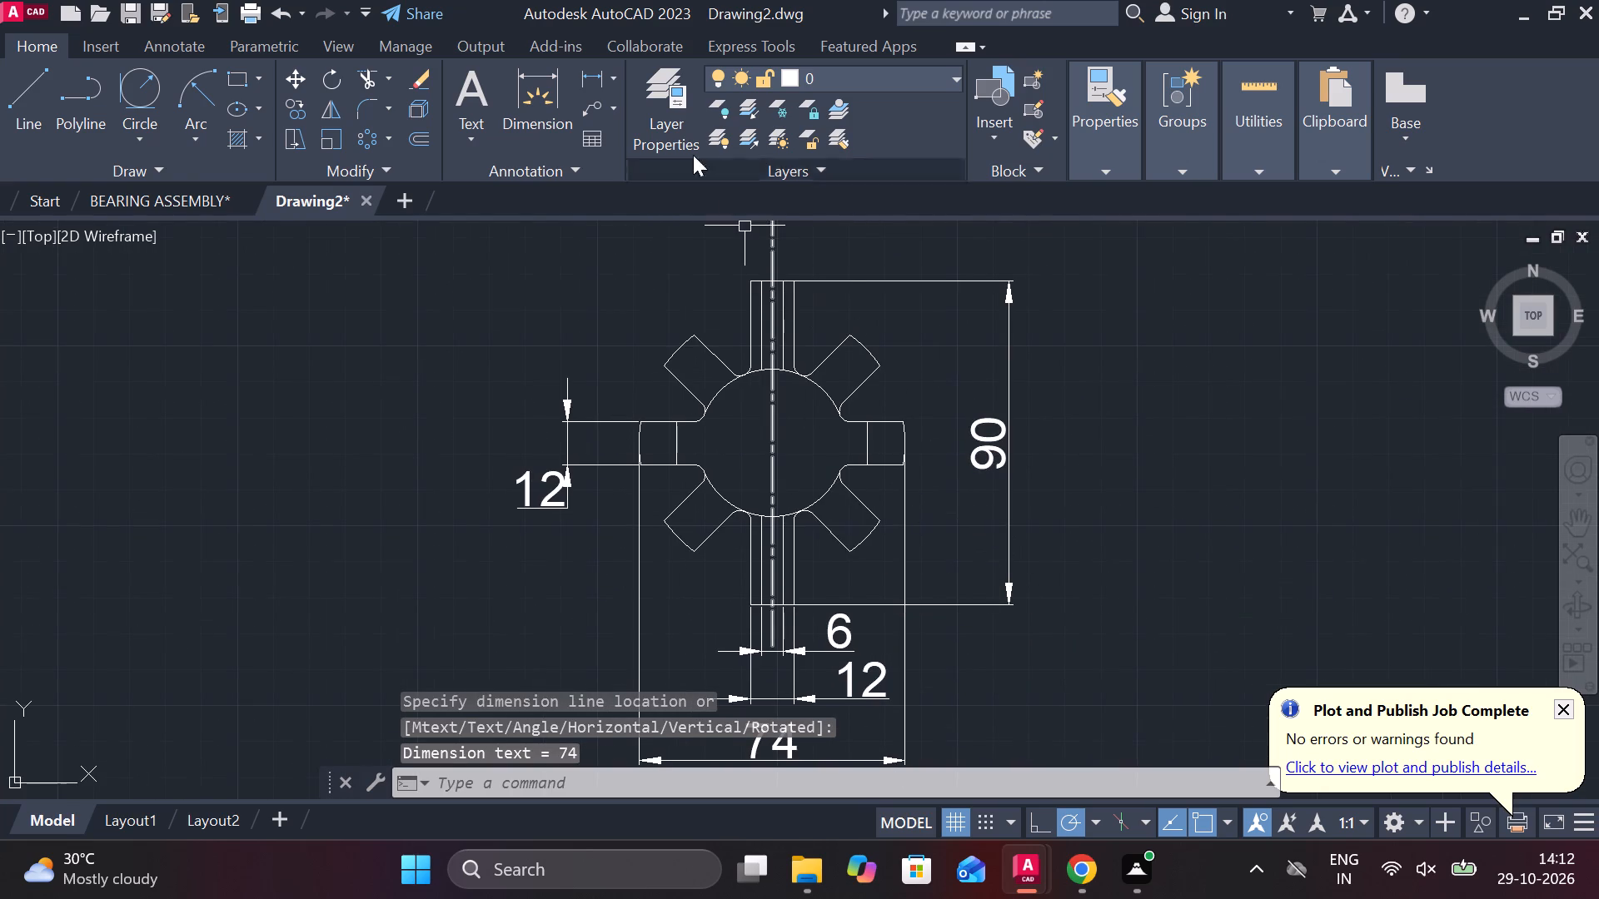
# Add a radius dimension to the fillet above the right arm in the circular view, placed just outside the fillet.
pyautogui.click(617, 72)
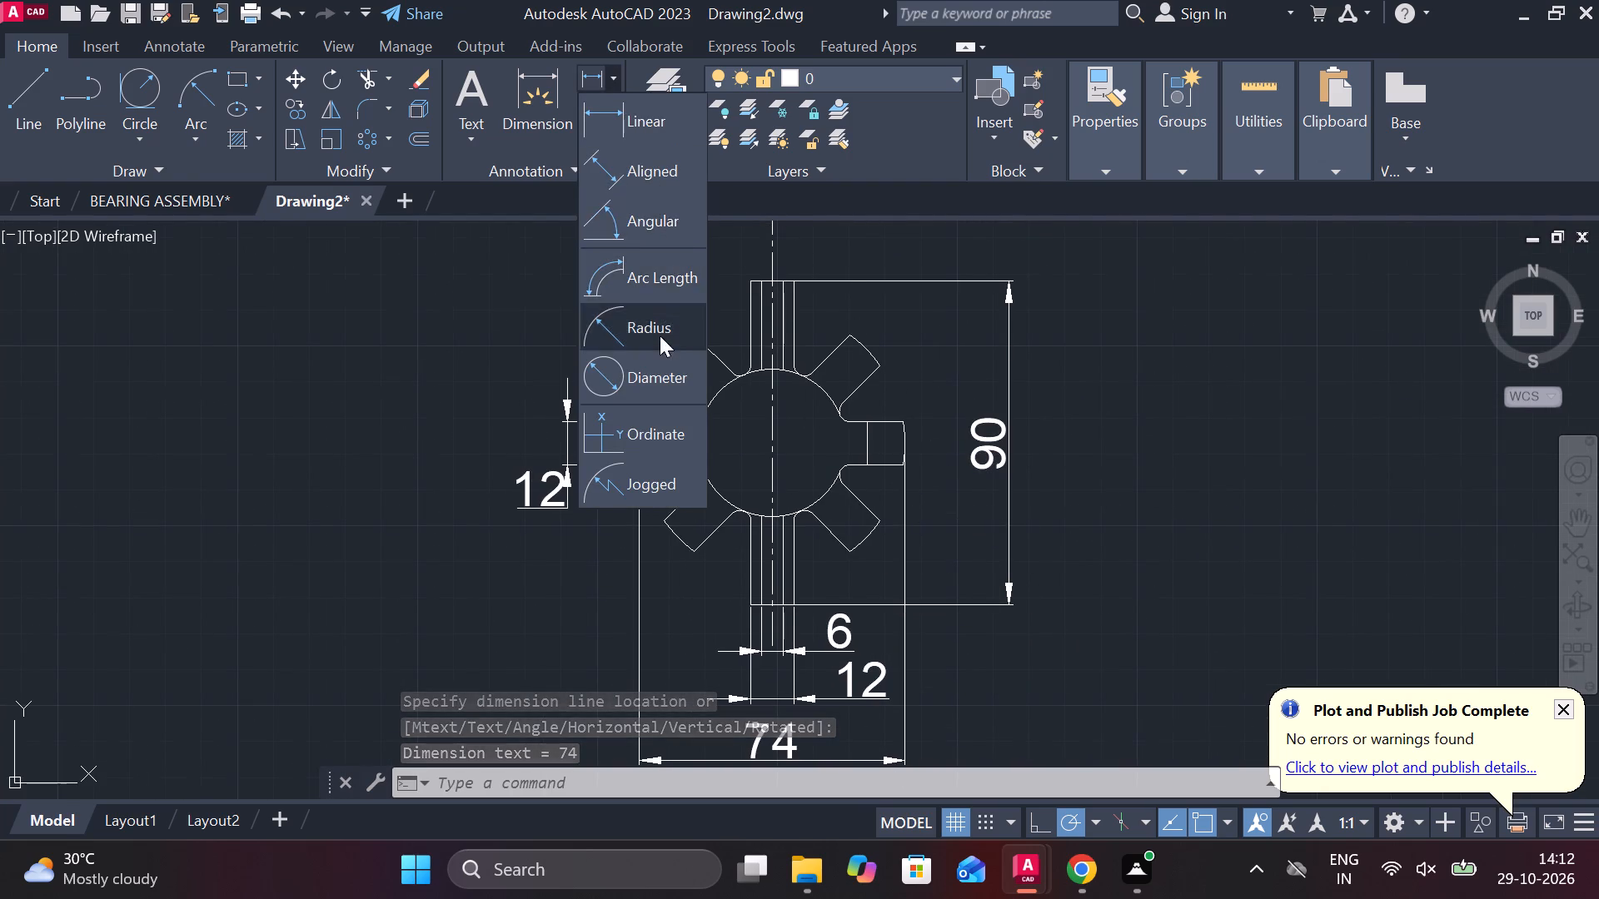
pyautogui.click(660, 335)
pyautogui.scroll(3, 908, 408)
pyautogui.click(628, 417)
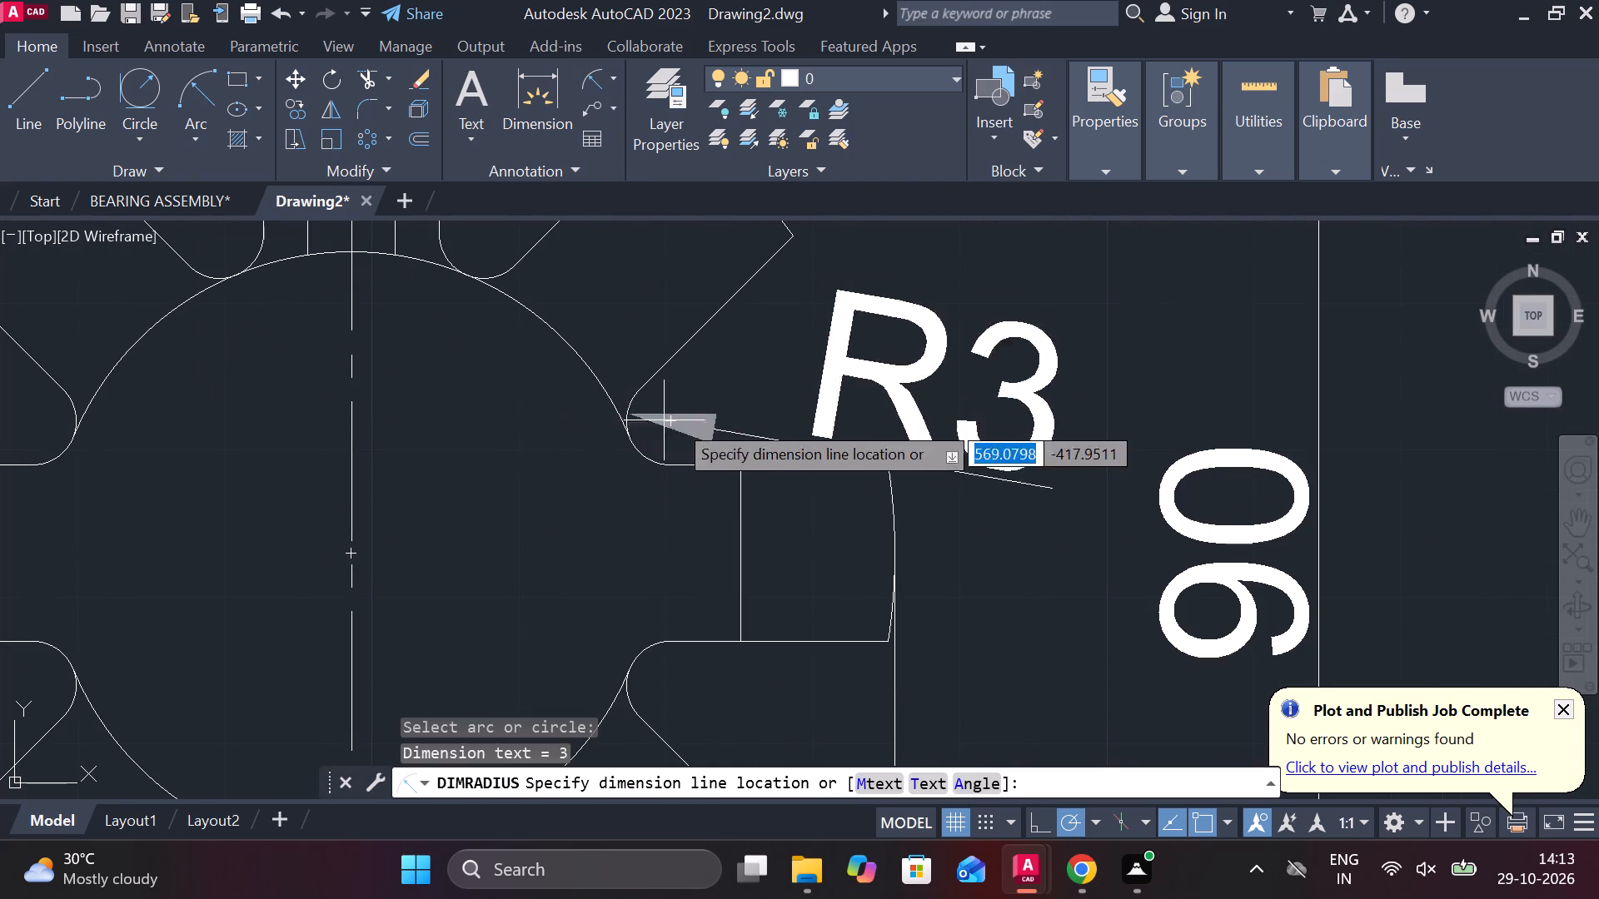
pyautogui.click(765, 412)
pyautogui.scroll(-2, 950, 411)
pyautogui.scroll(-1, 1016, 425)
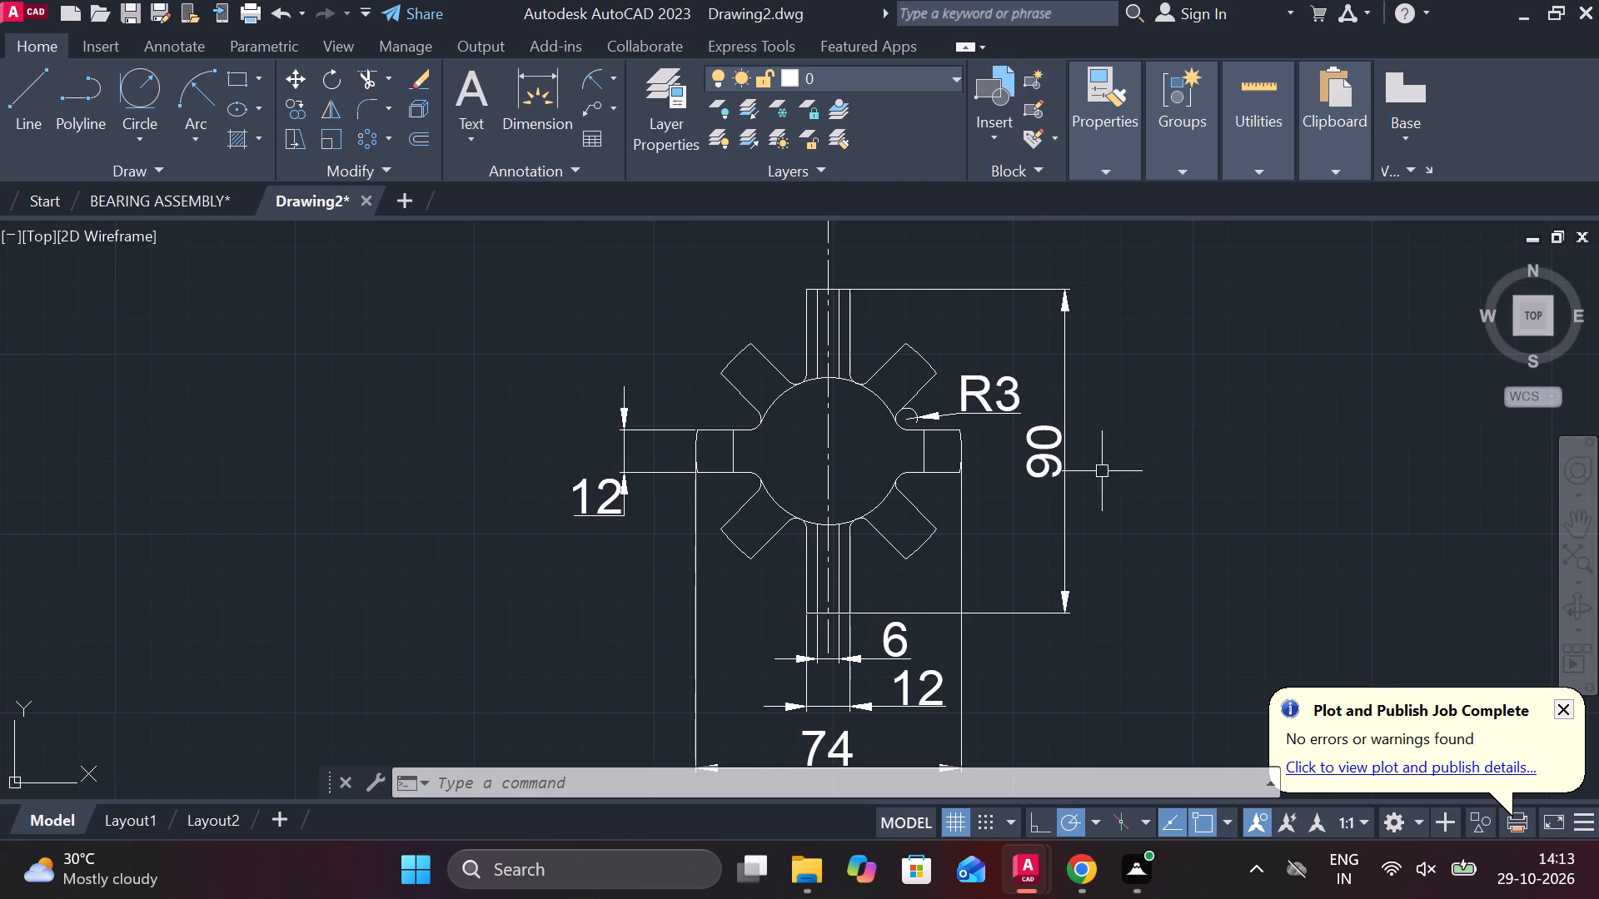
pyautogui.press('Escape')
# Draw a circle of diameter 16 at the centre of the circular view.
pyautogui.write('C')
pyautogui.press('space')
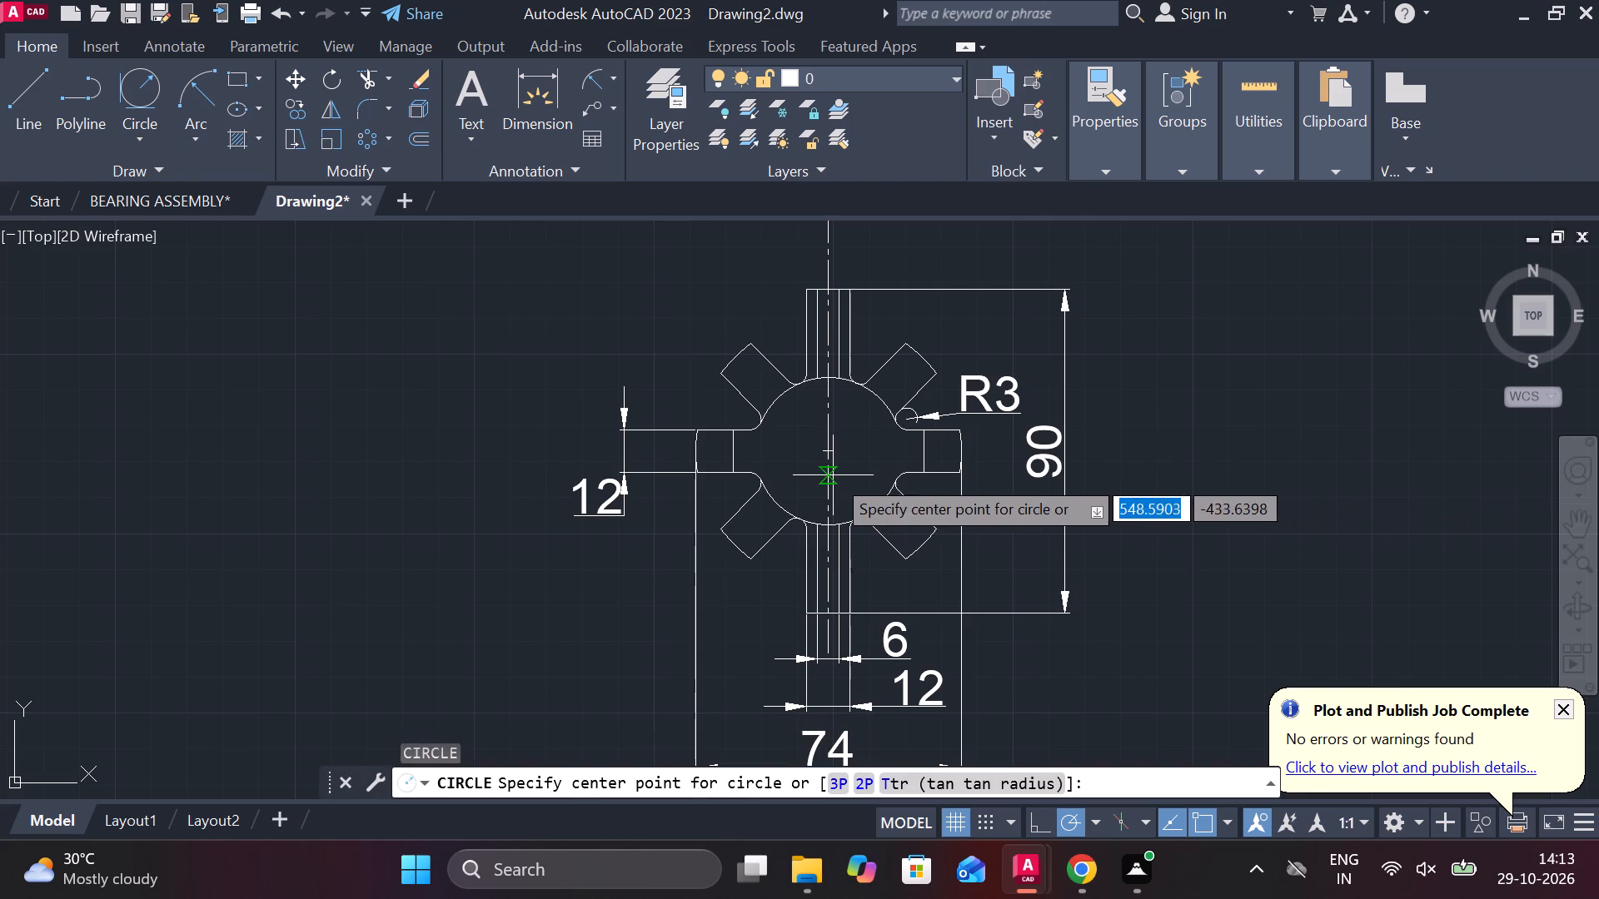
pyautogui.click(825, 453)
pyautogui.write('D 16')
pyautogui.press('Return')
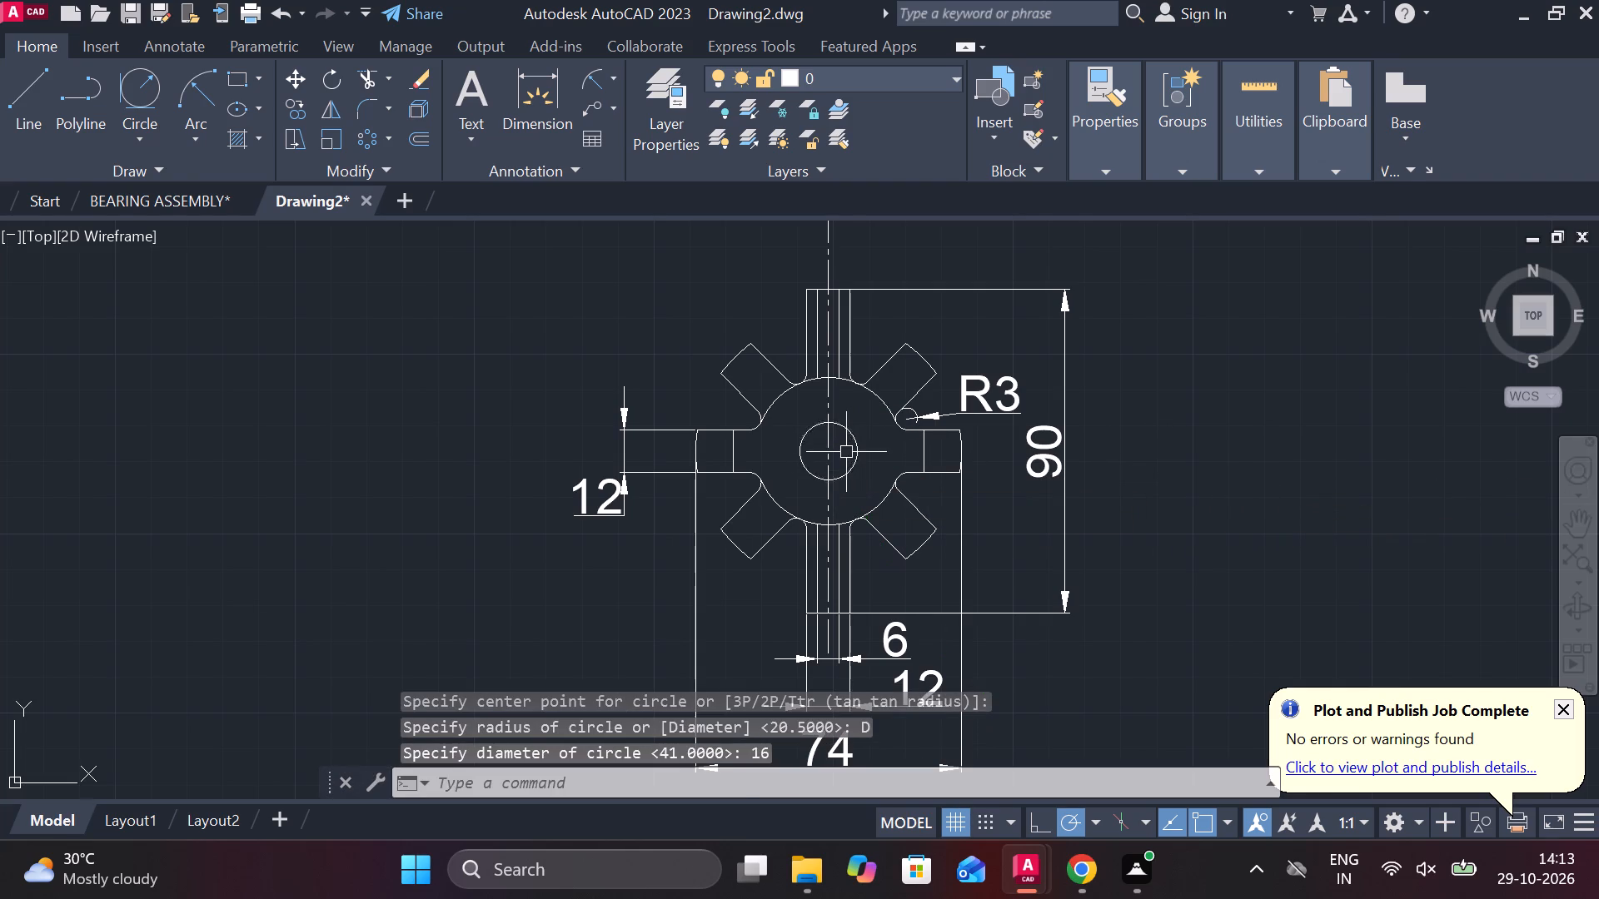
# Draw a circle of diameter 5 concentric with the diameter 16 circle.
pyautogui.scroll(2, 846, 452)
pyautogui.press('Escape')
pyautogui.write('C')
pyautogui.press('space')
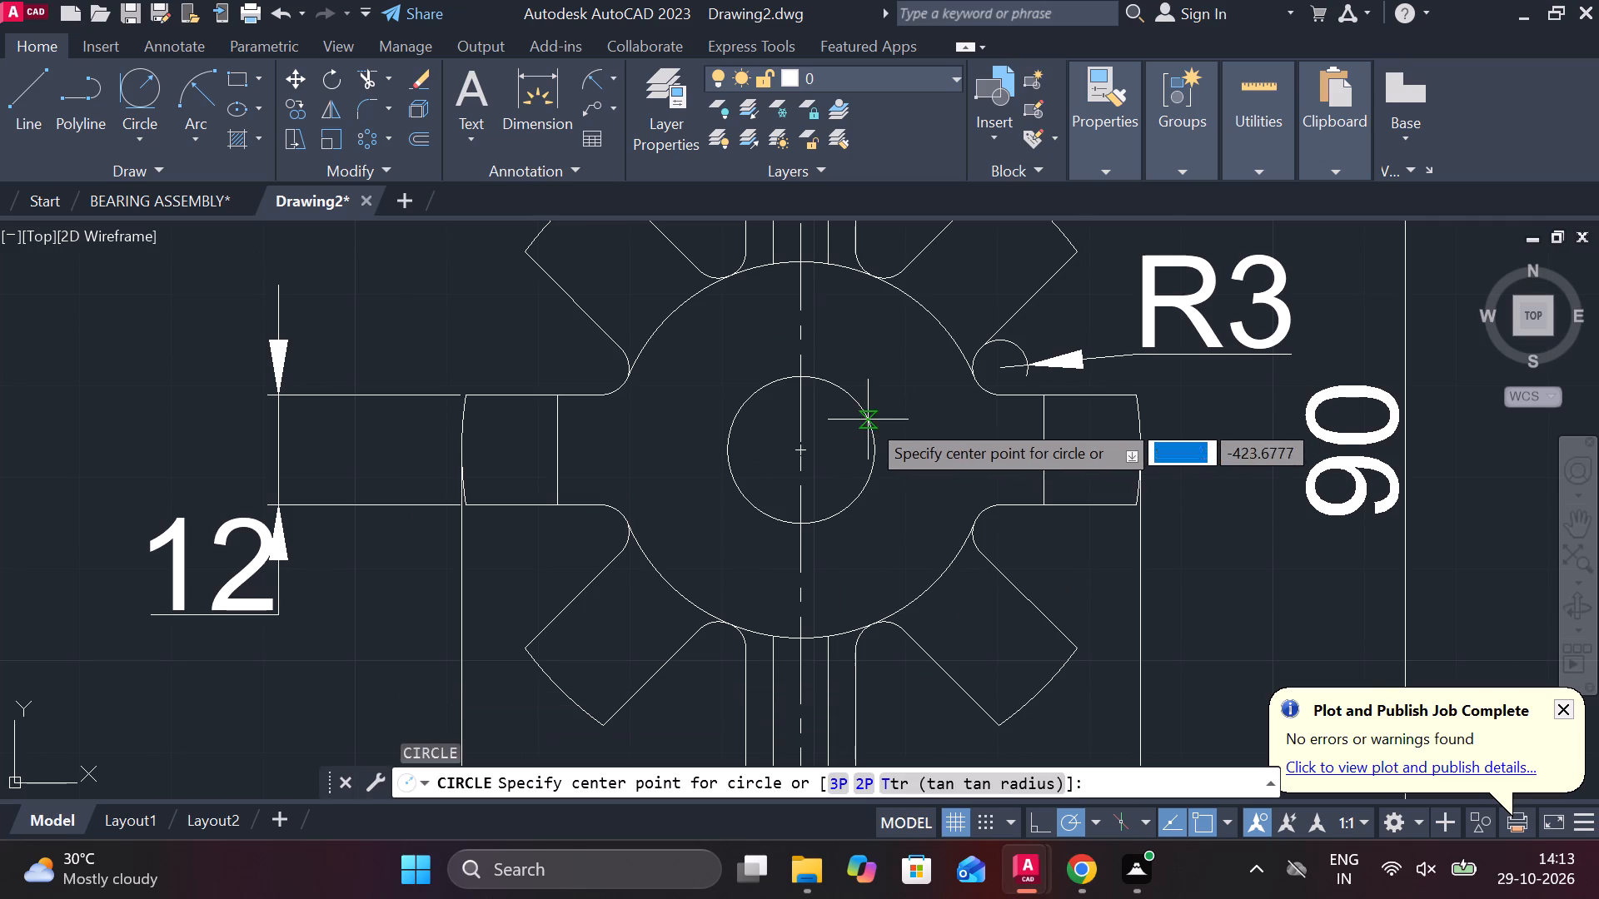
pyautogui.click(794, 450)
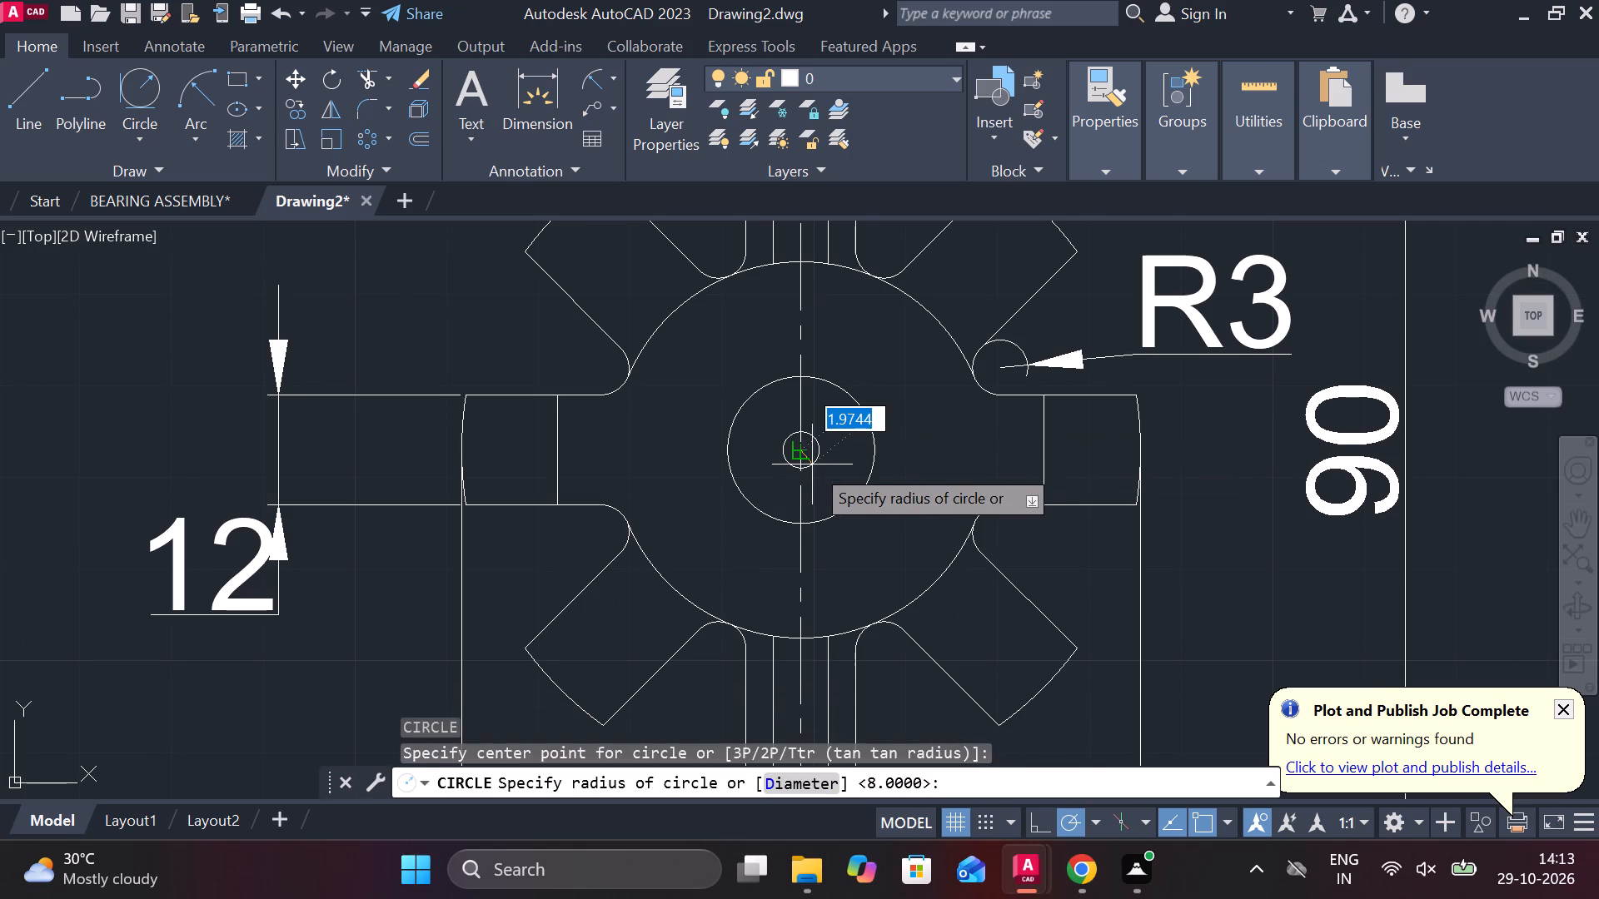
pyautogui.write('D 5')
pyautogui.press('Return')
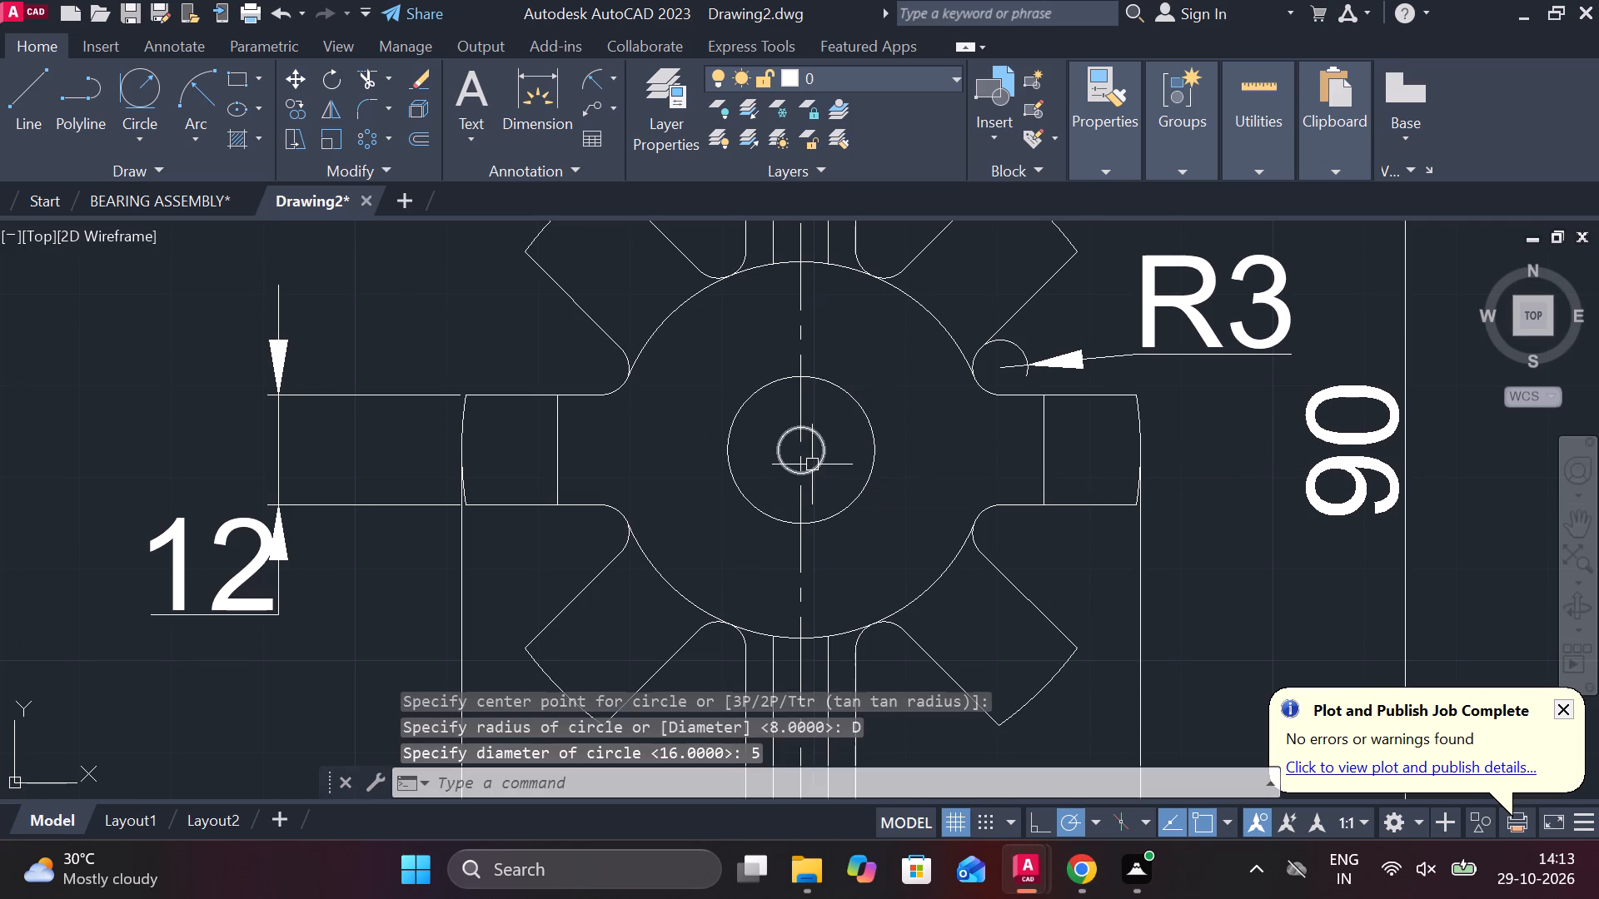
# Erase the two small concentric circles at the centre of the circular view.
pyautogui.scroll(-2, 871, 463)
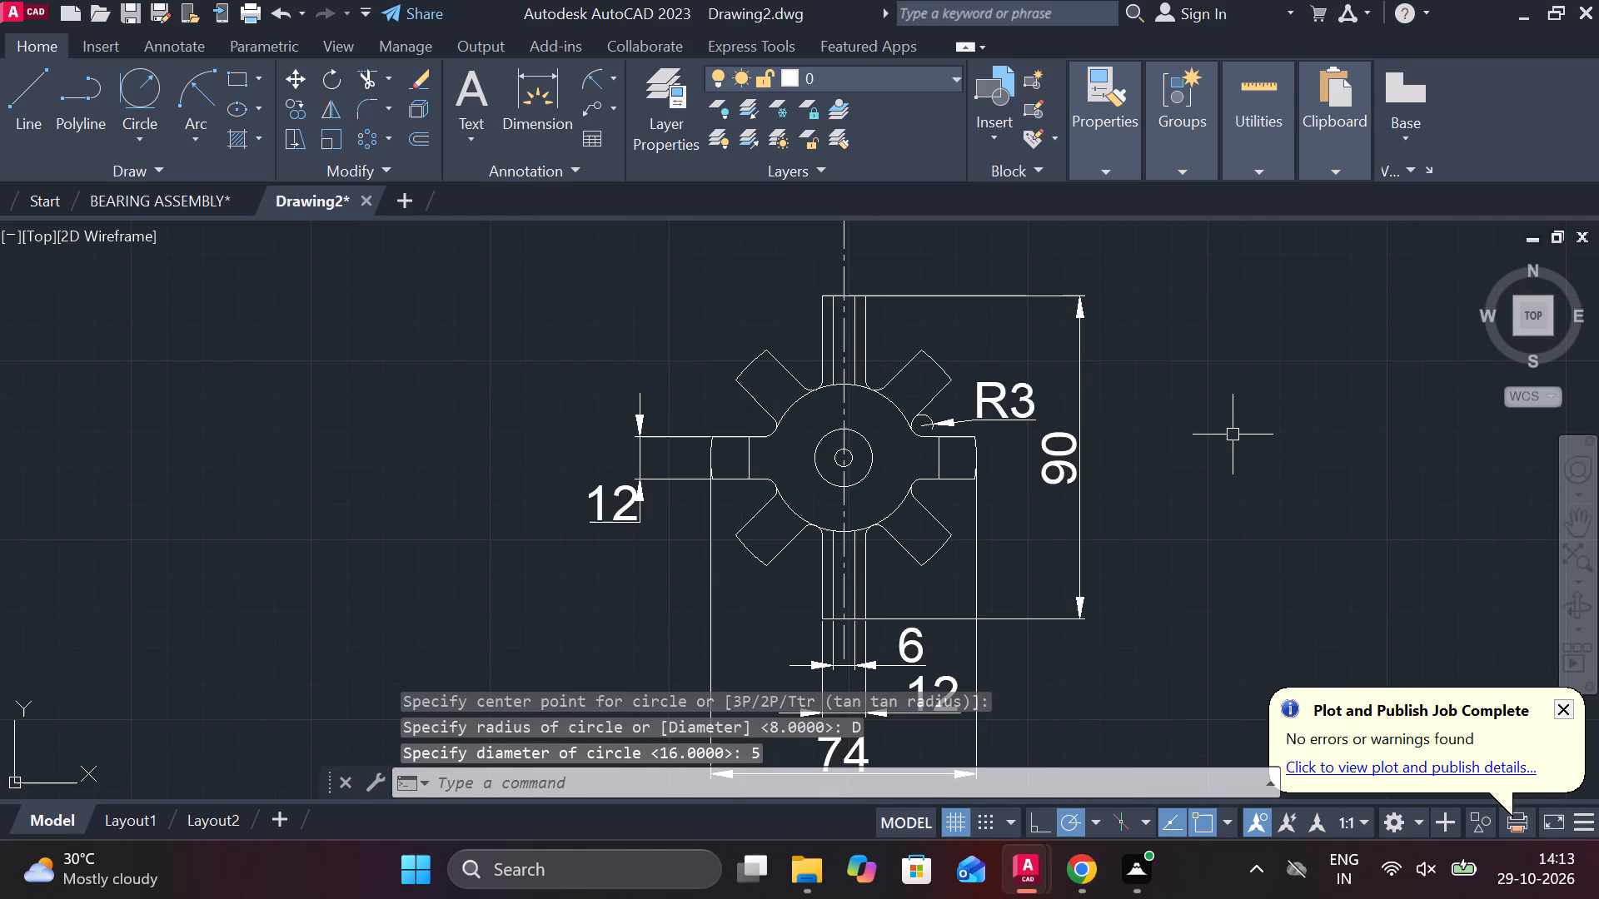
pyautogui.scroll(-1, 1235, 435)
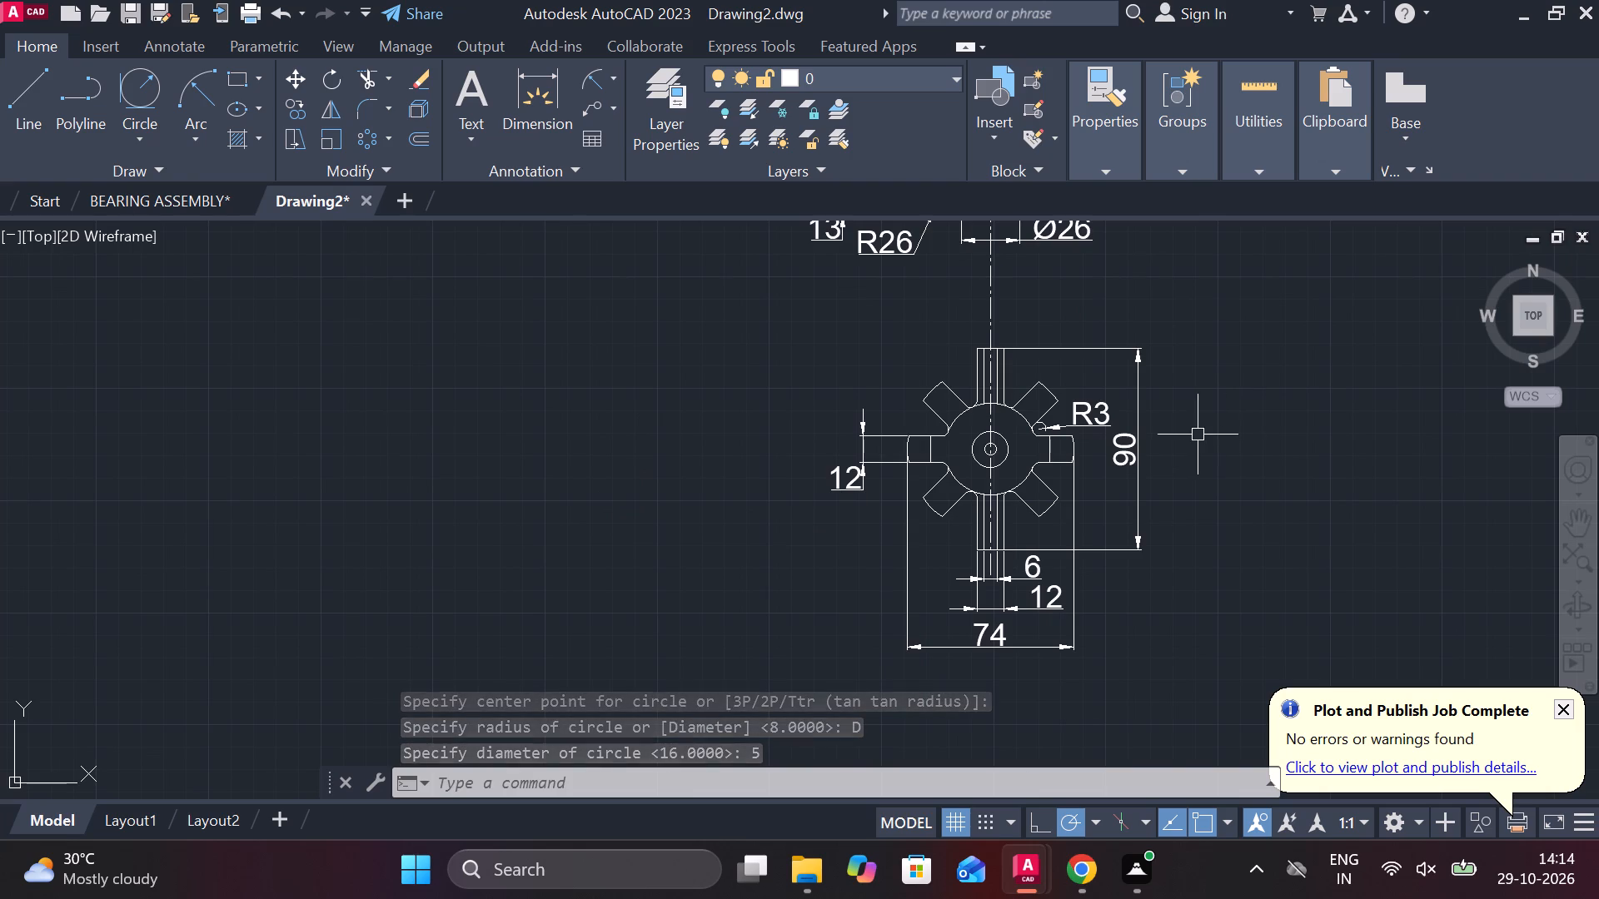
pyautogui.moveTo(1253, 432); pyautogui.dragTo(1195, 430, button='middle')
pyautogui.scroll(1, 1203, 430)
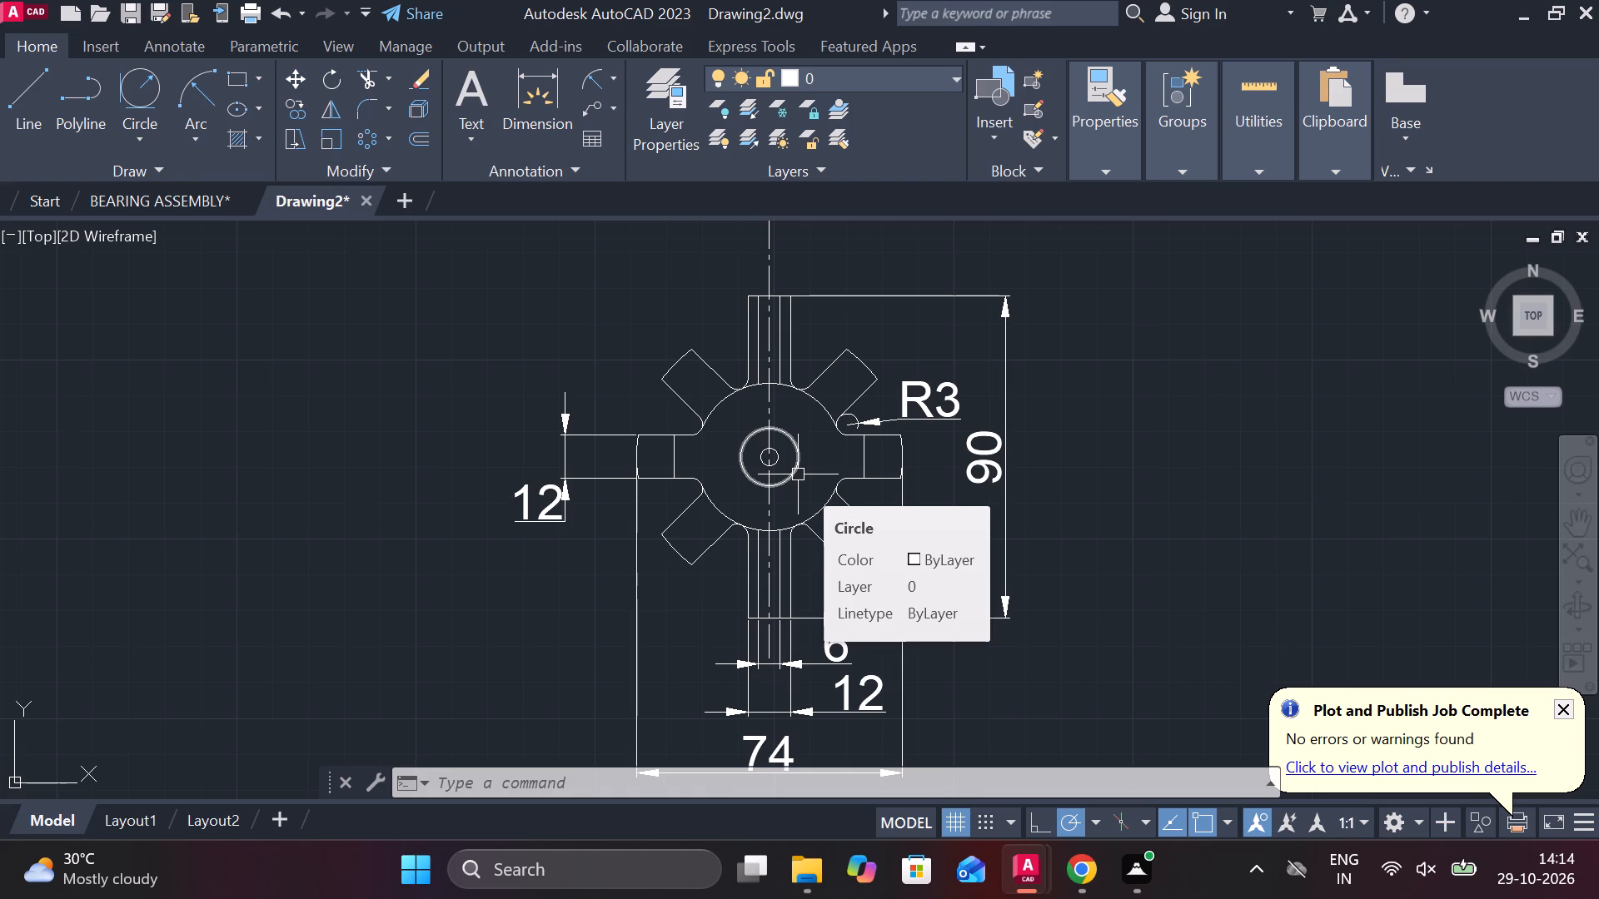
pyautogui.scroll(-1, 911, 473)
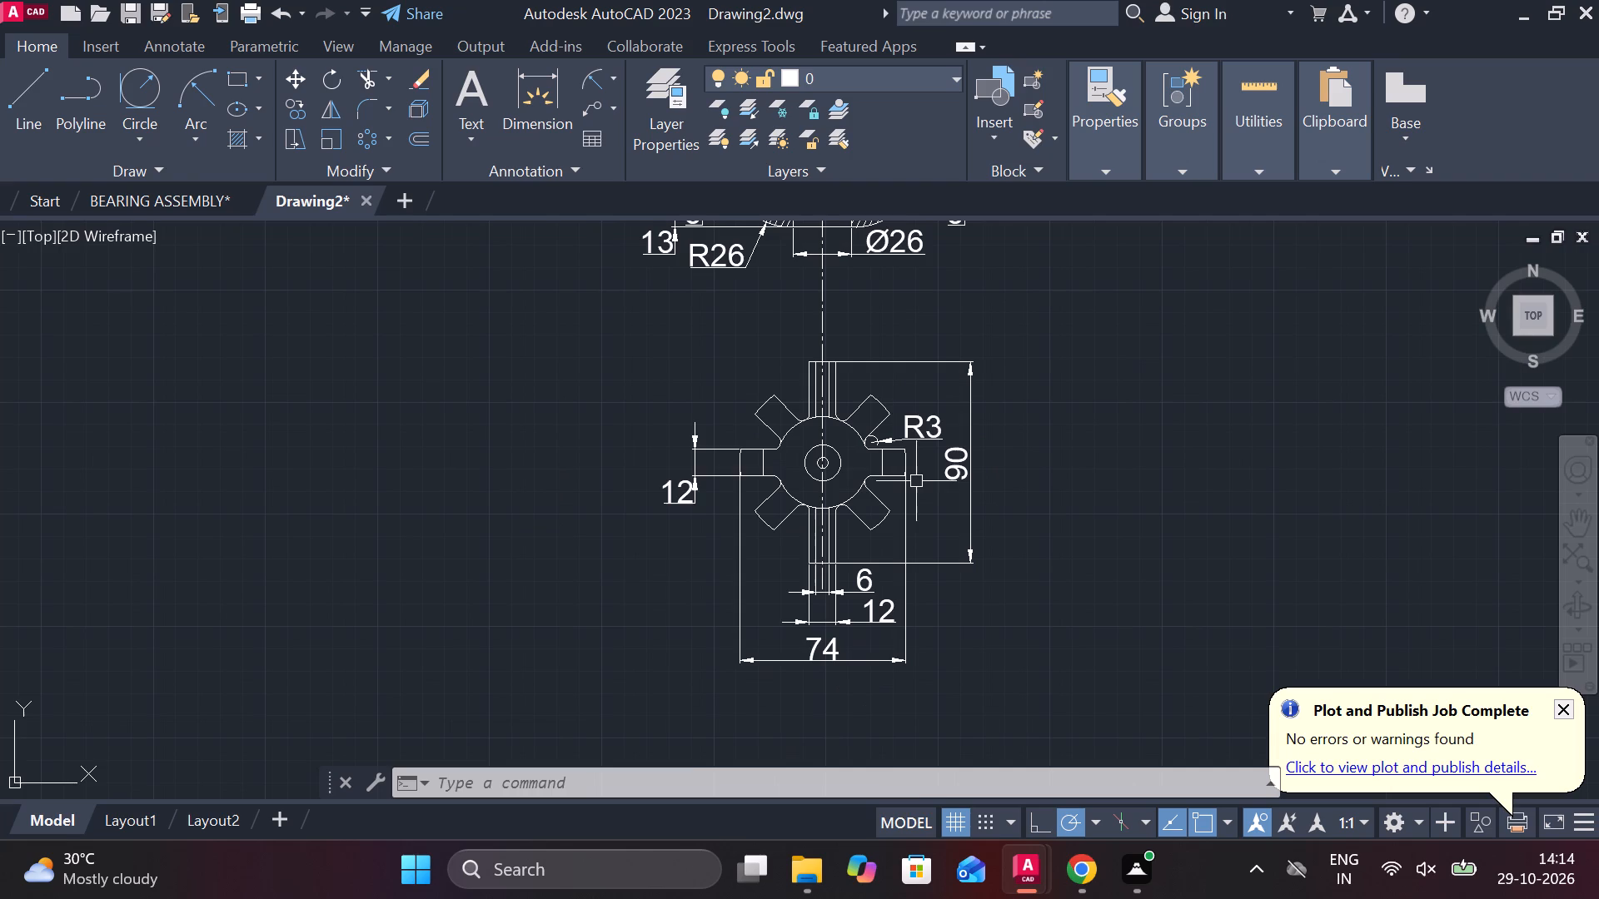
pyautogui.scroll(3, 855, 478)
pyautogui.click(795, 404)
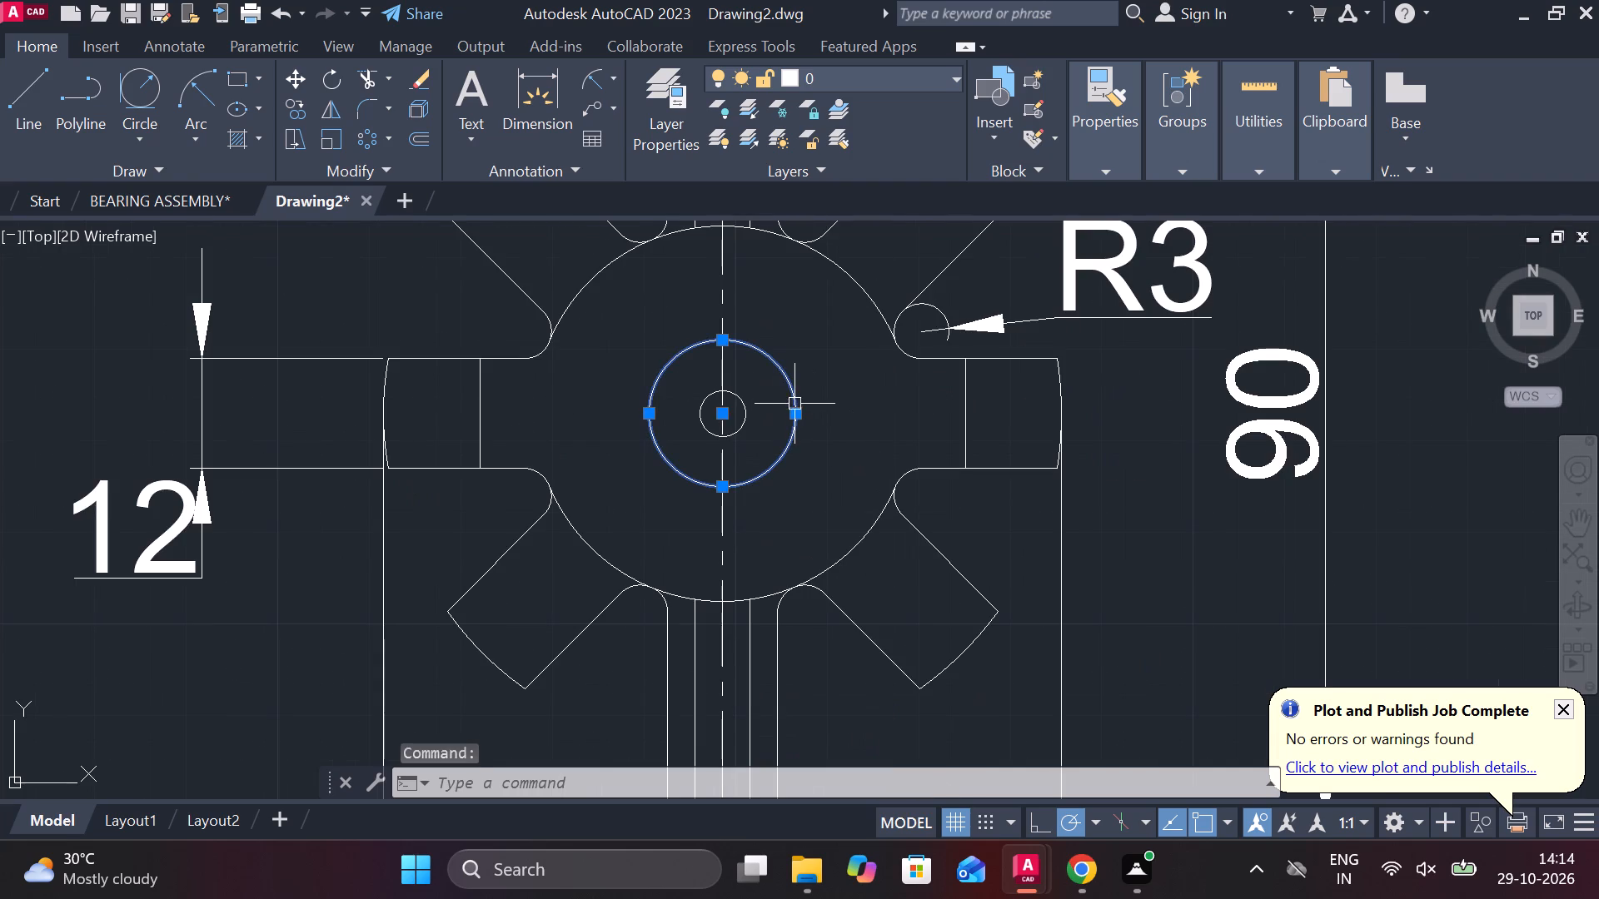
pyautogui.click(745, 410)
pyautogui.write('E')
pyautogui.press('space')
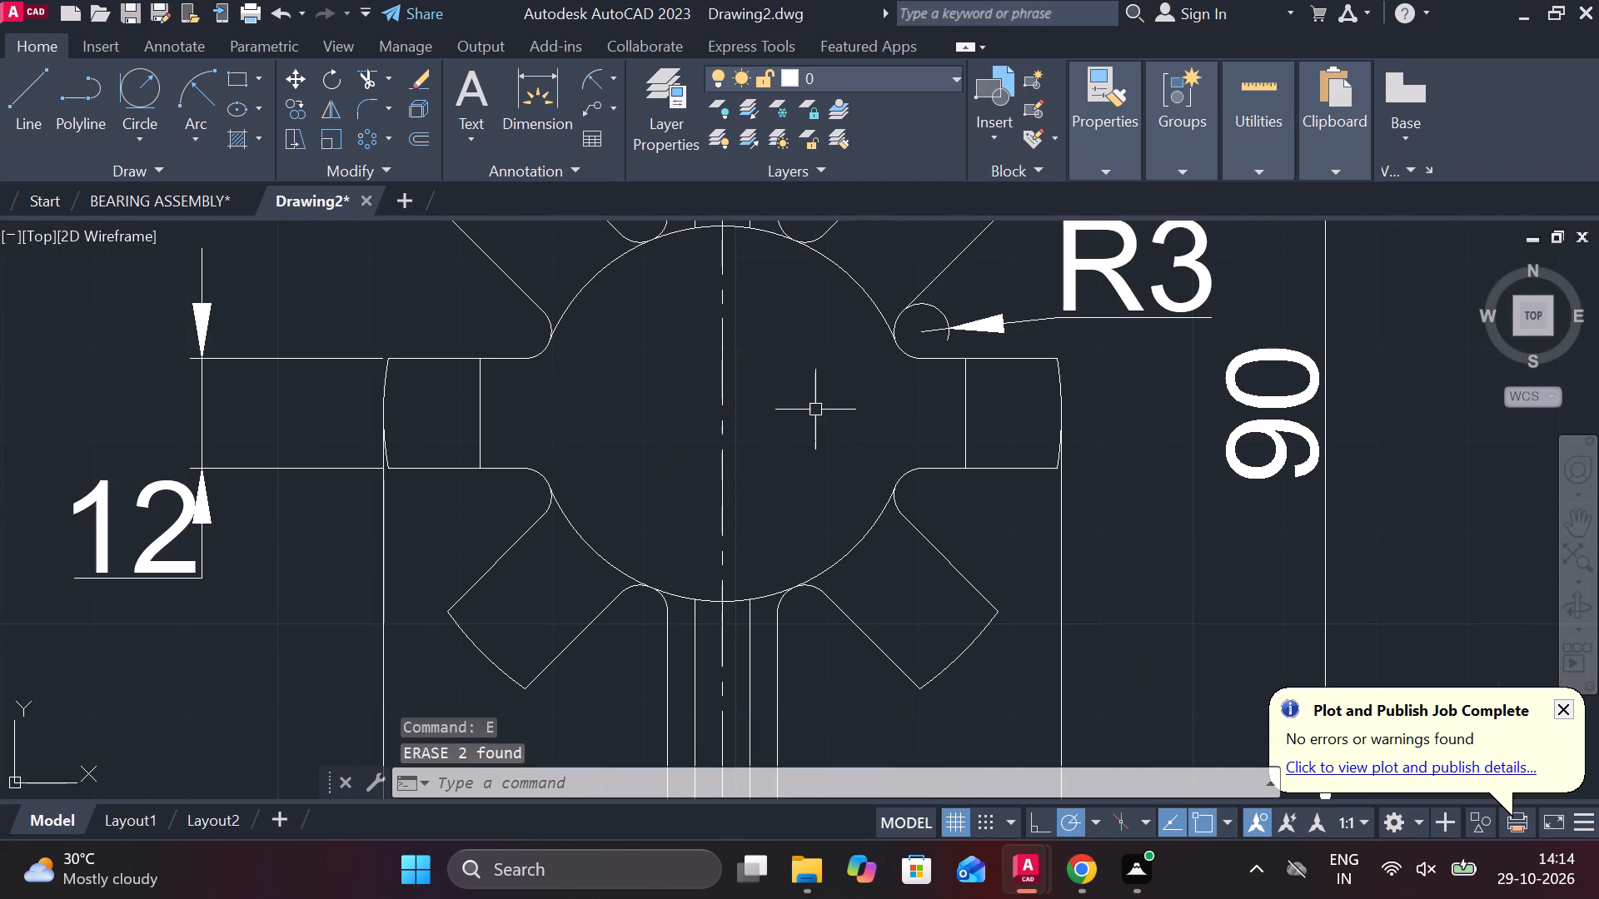
# Draw a circle of diameter 6 at the centre of the circular view.
pyautogui.write('C')
pyautogui.press('space')
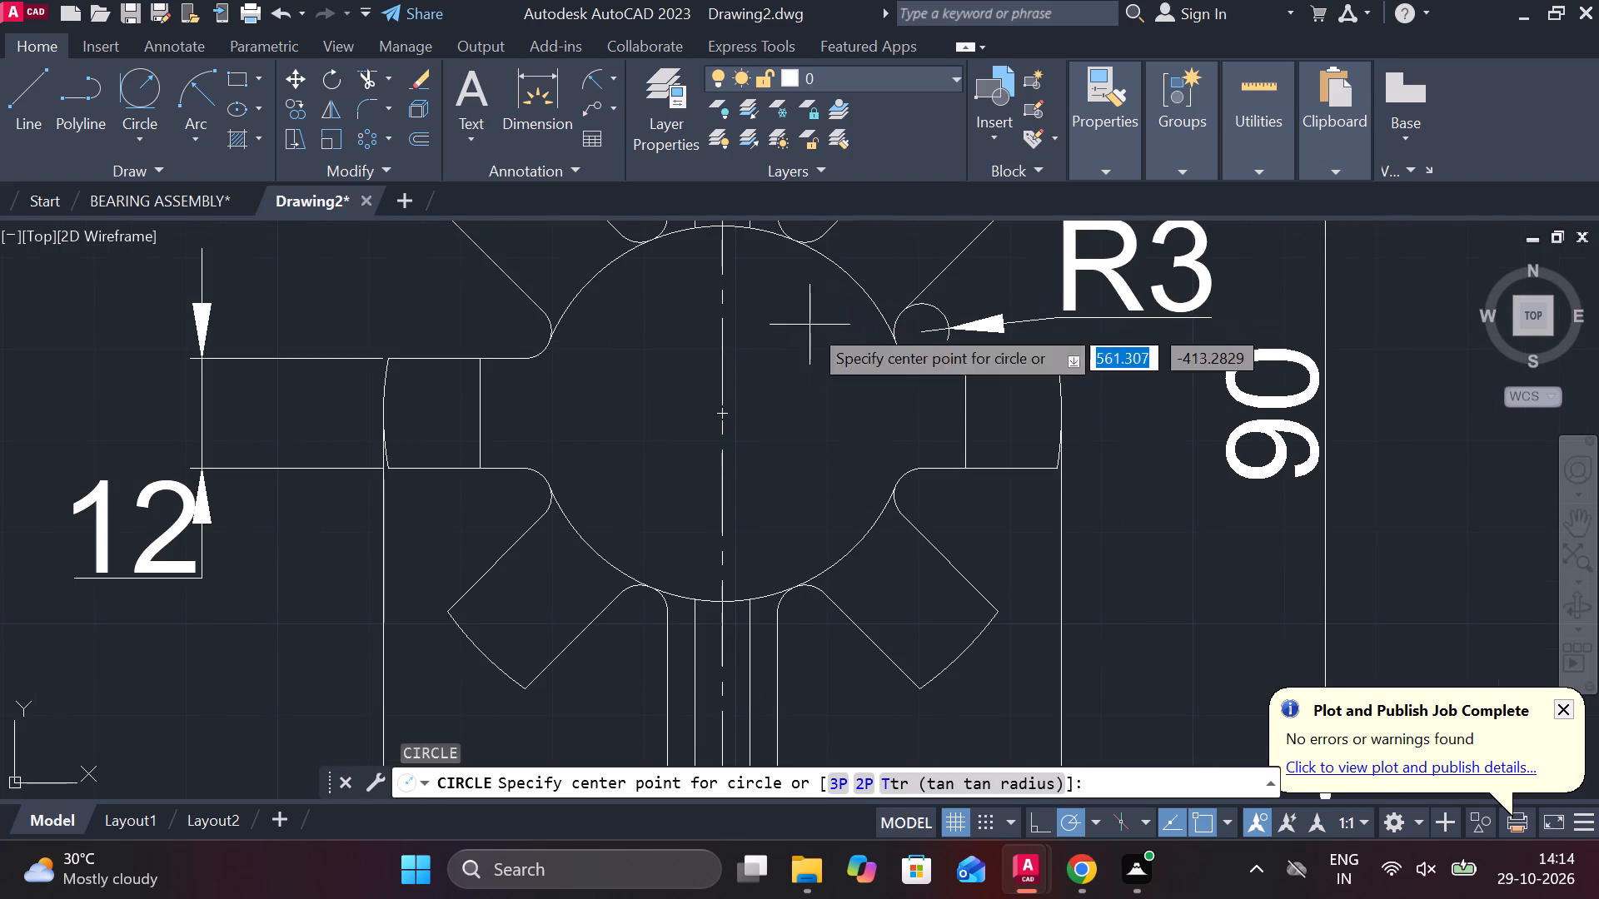
pyautogui.click(718, 415)
pyautogui.write('D 6')
pyautogui.press('Return')
# Draw a circle of diameter 12 concentric with the diameter 6 circle.
pyautogui.write('C')
pyautogui.press('space')
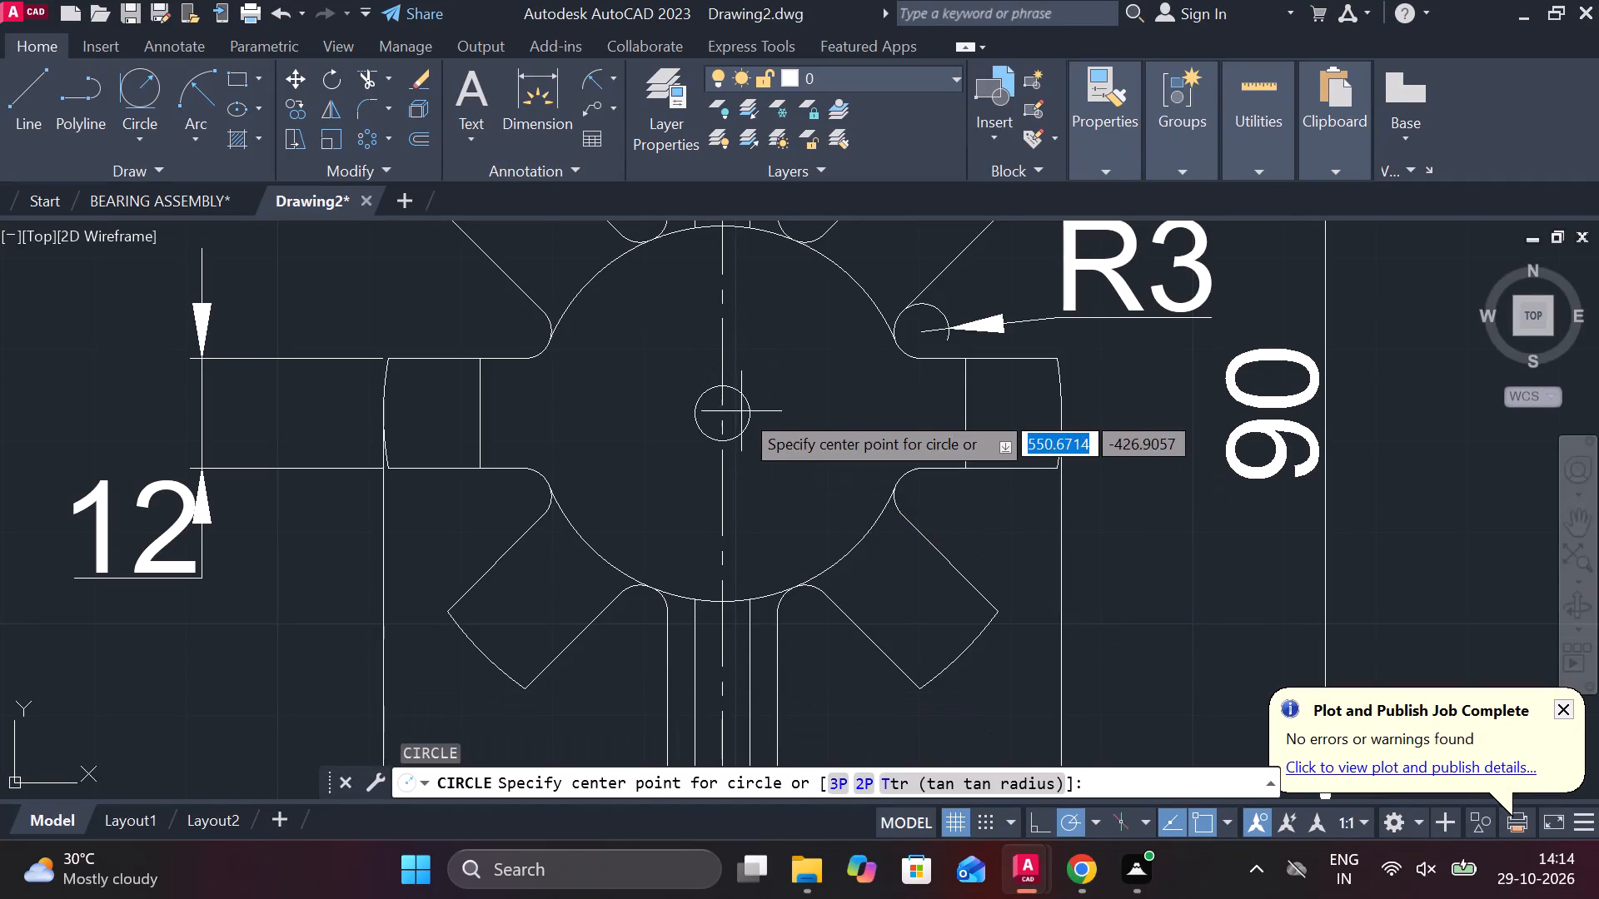
pyautogui.click(725, 410)
pyautogui.write('D')
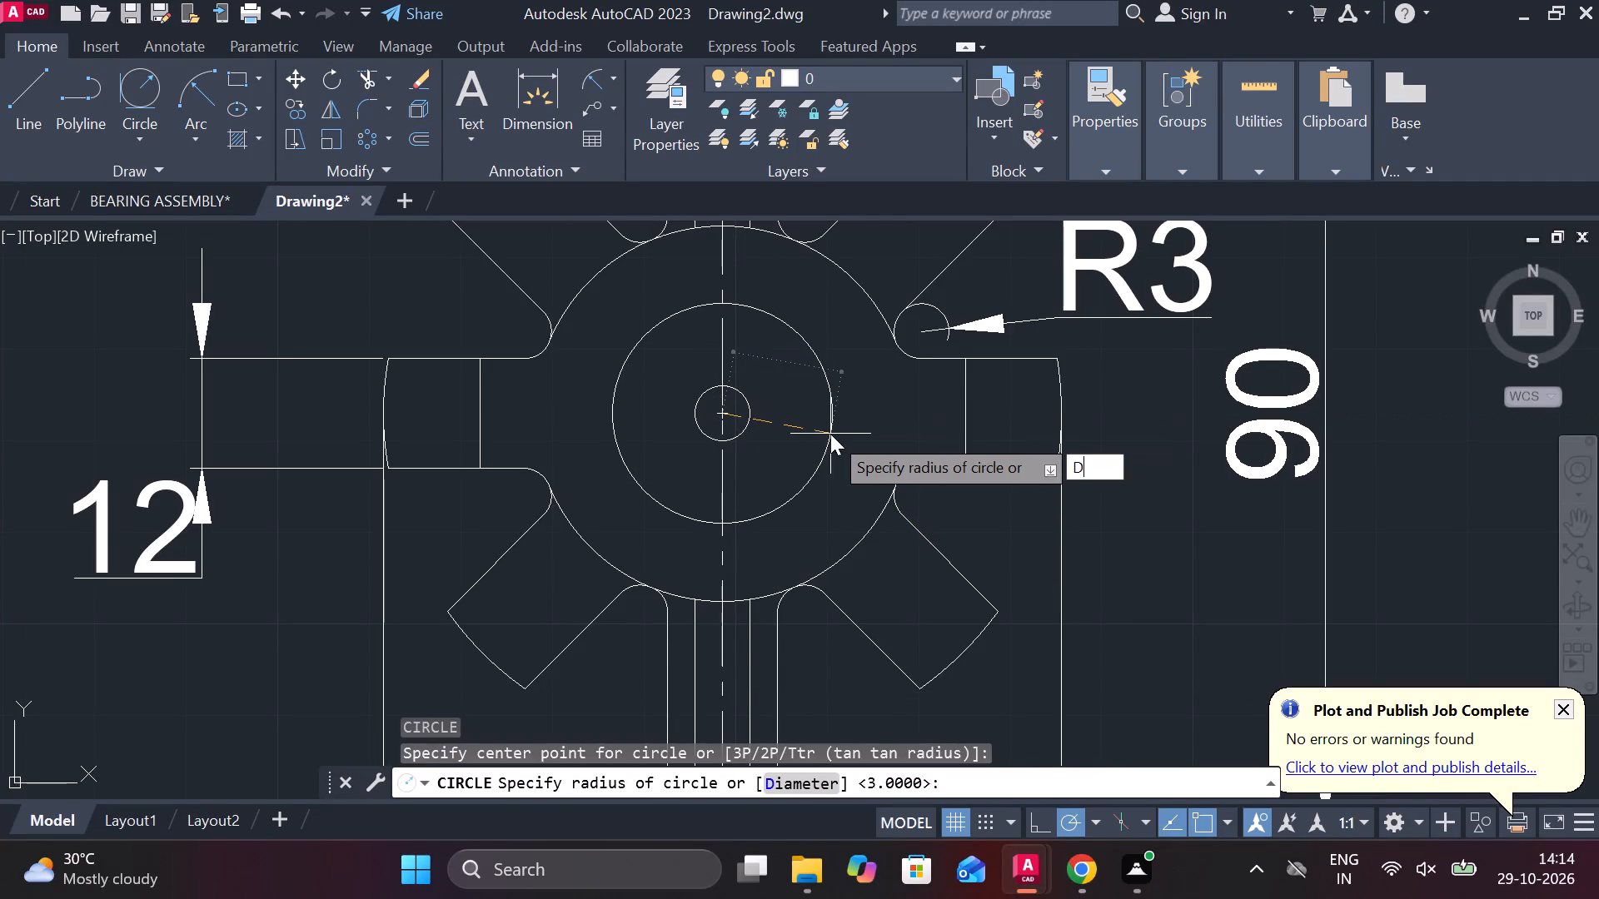
pyautogui.press('space')
pyautogui.write('12')
pyautogui.press('Return')
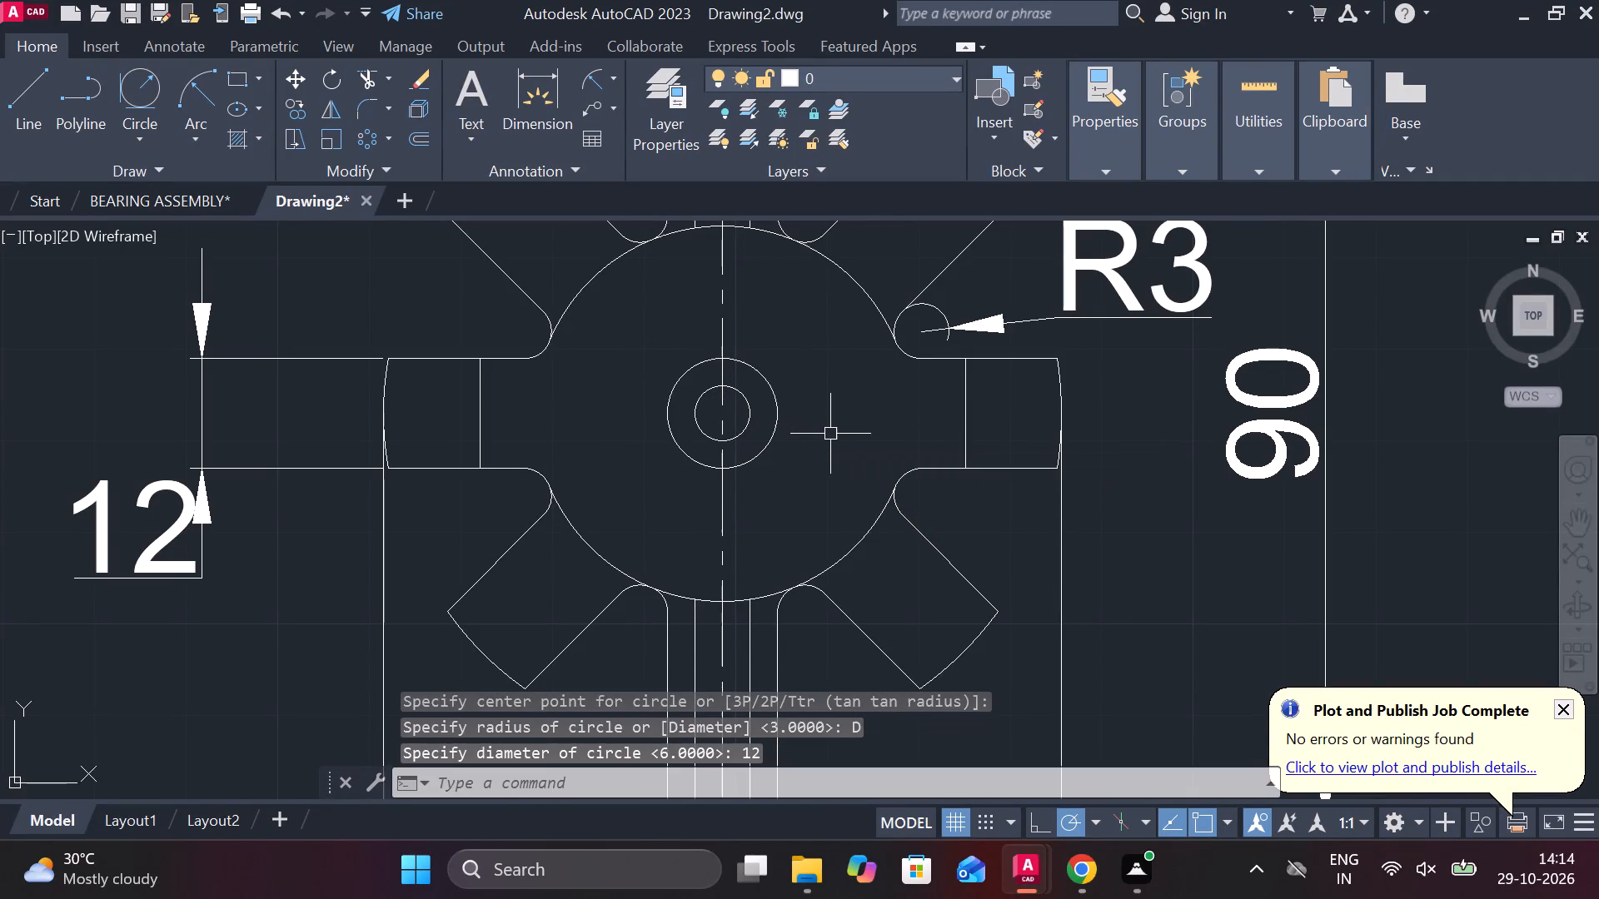
# Create a horizontal centerline between the upper and lower edges of the left arm.
pyautogui.scroll(-2, 830, 434)
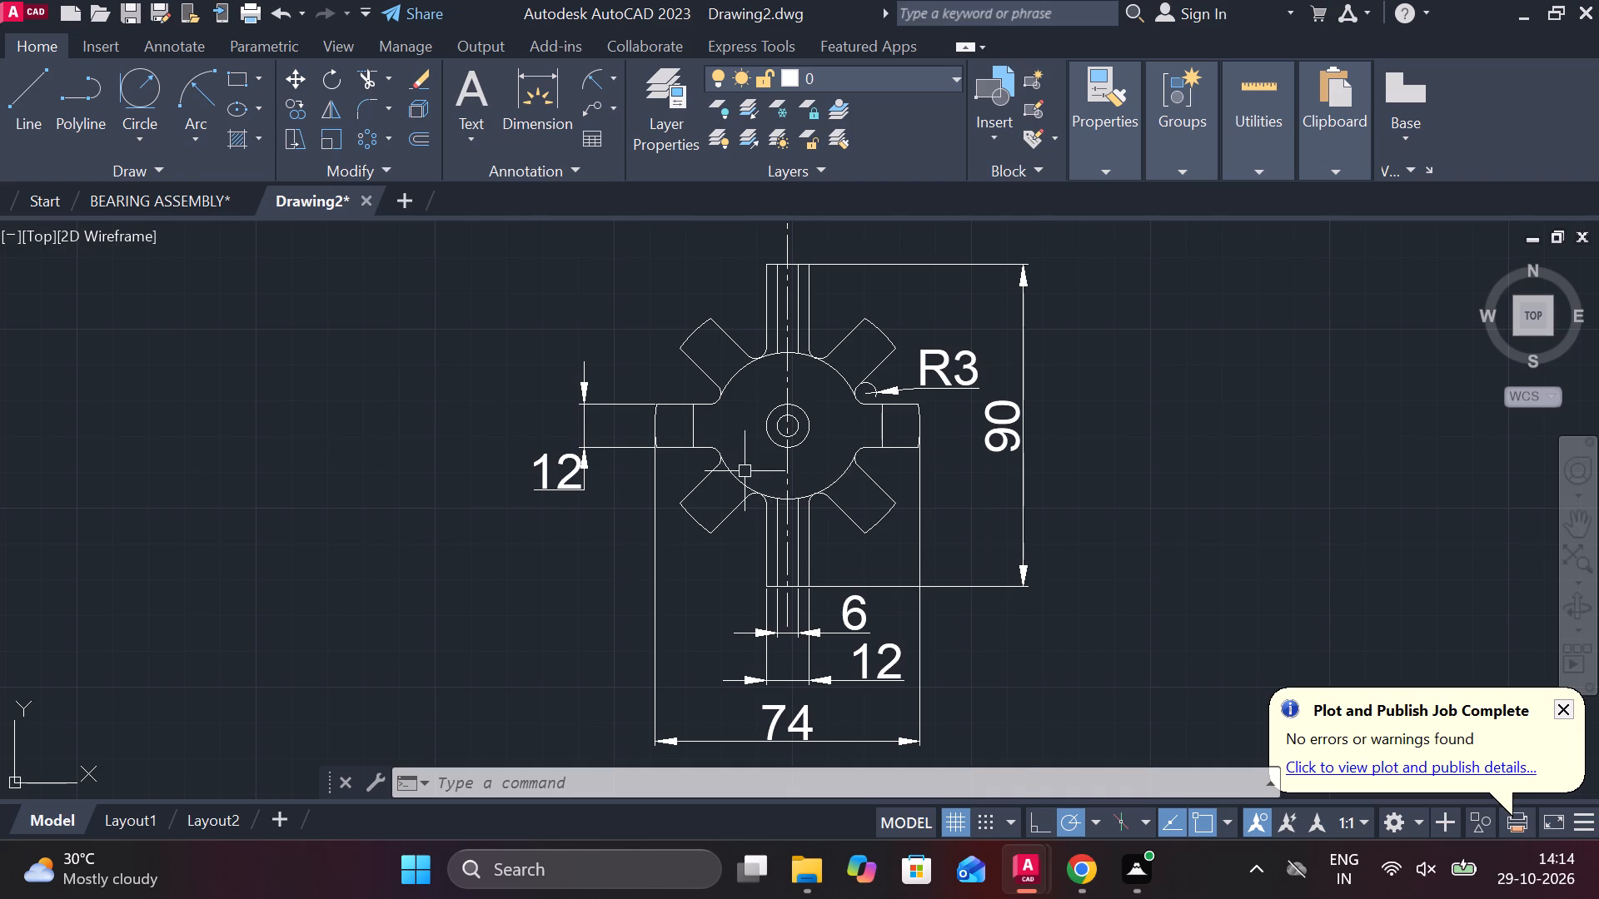
pyautogui.scroll(1, 745, 471)
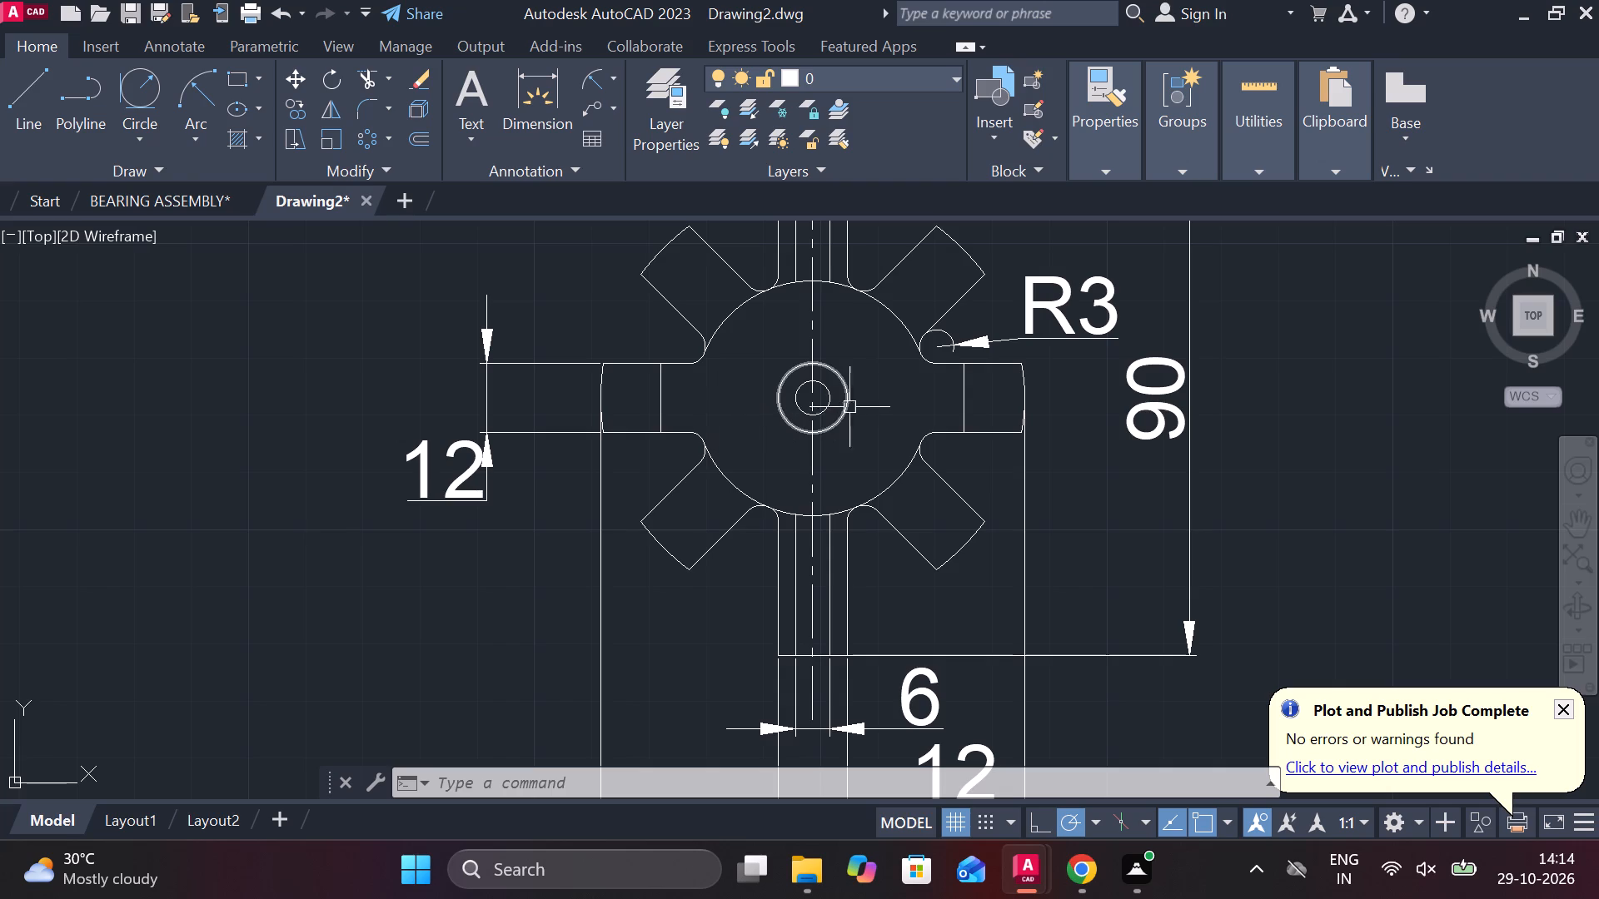
pyautogui.press('Escape')
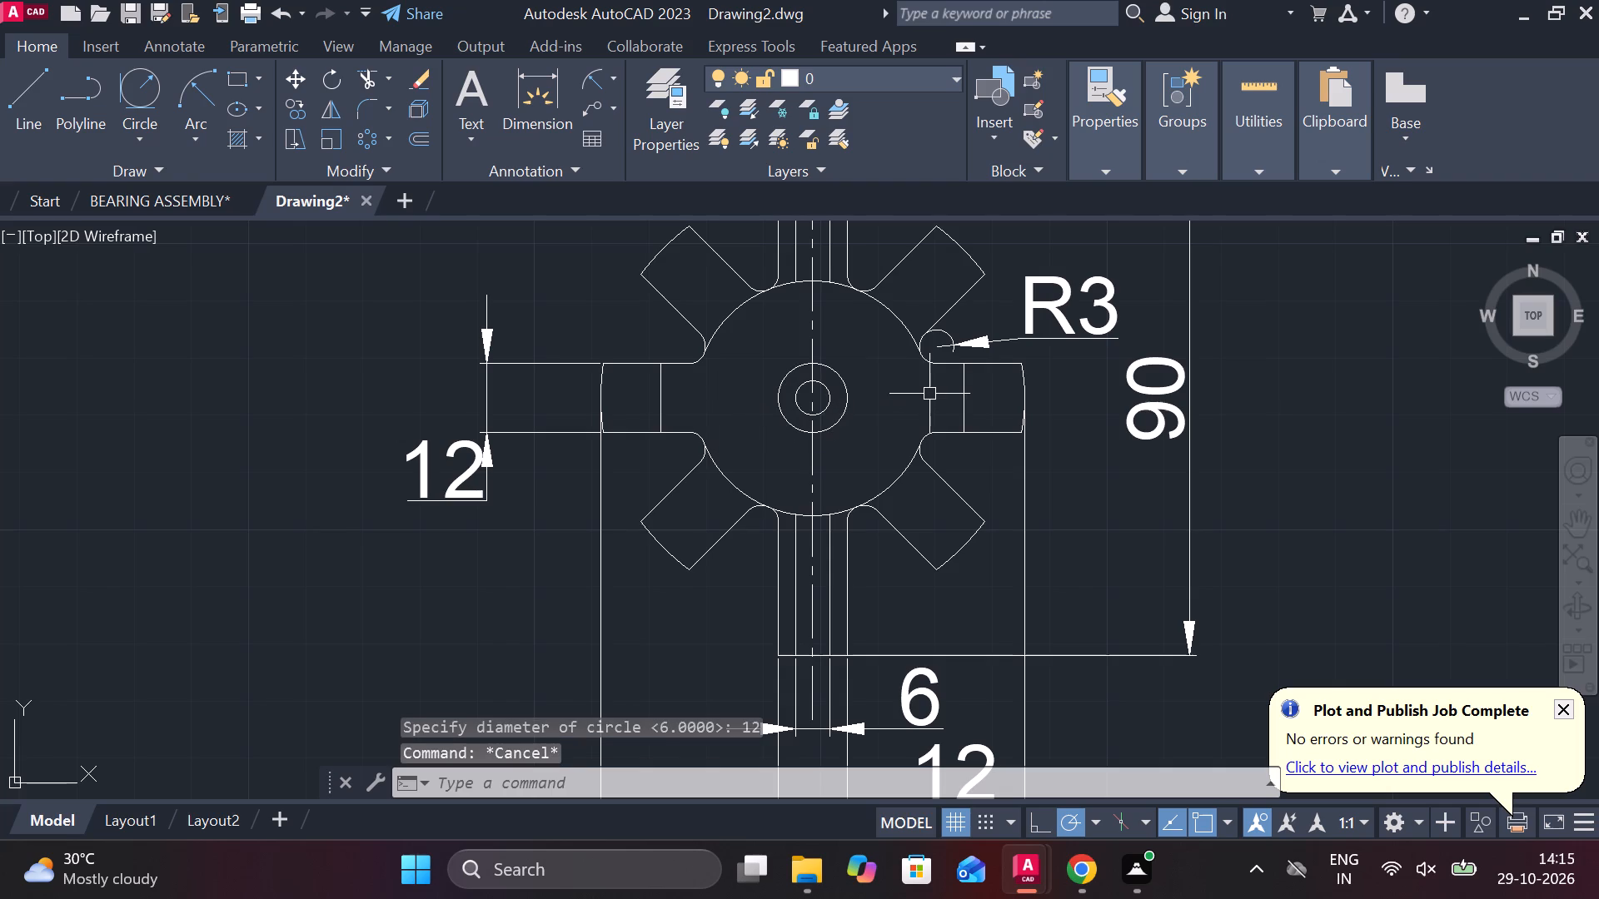
pyautogui.write('CE')
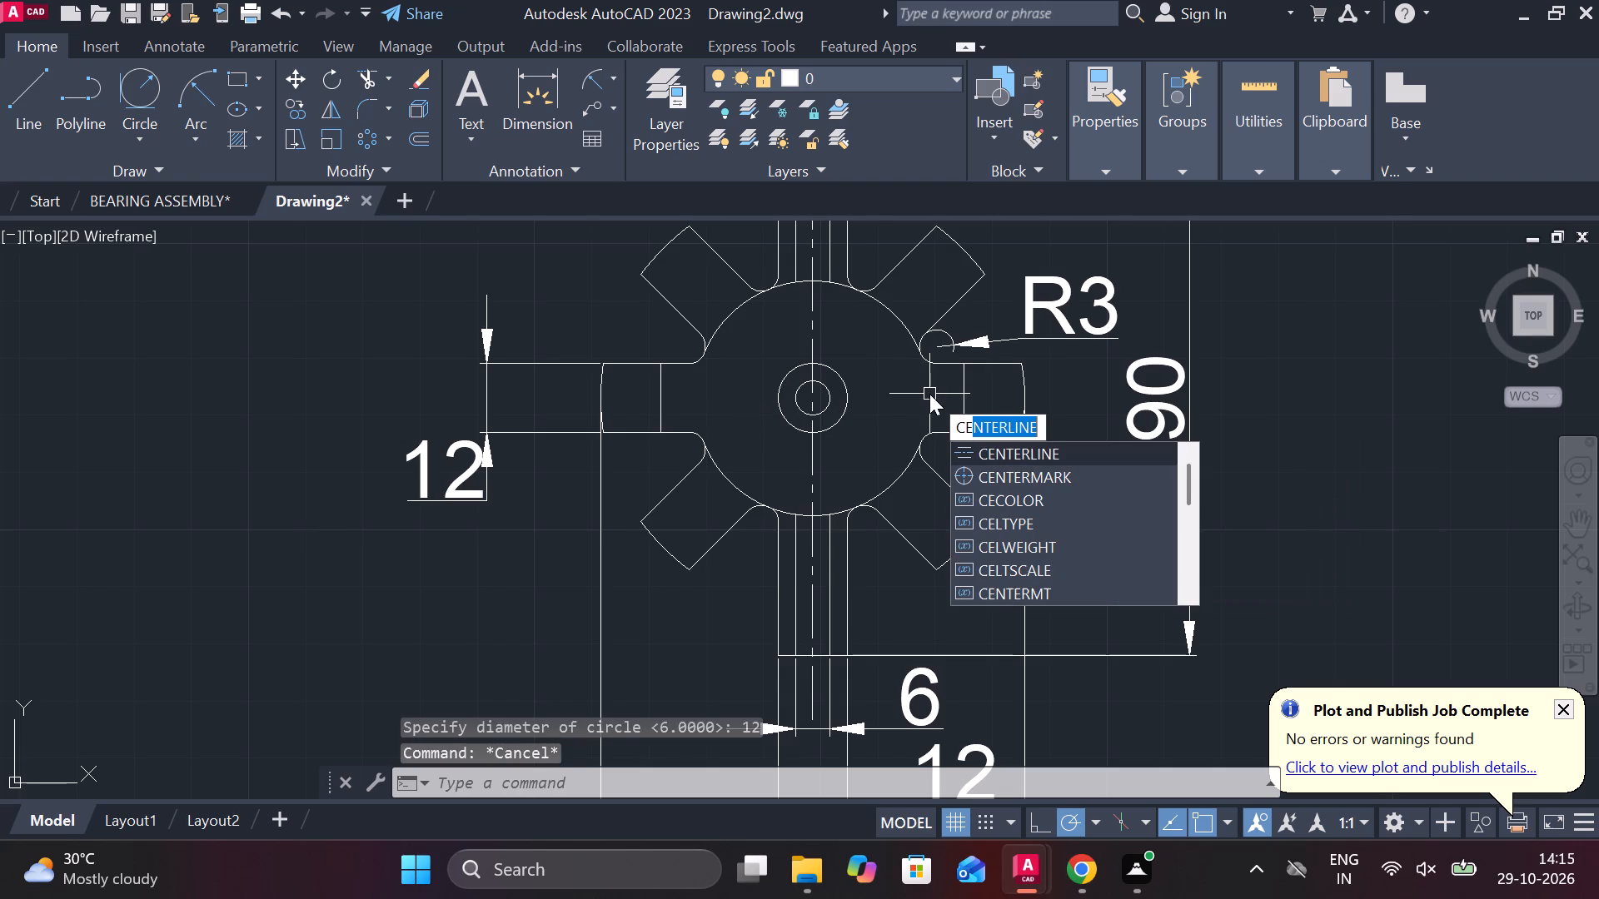
pyautogui.click(990, 449)
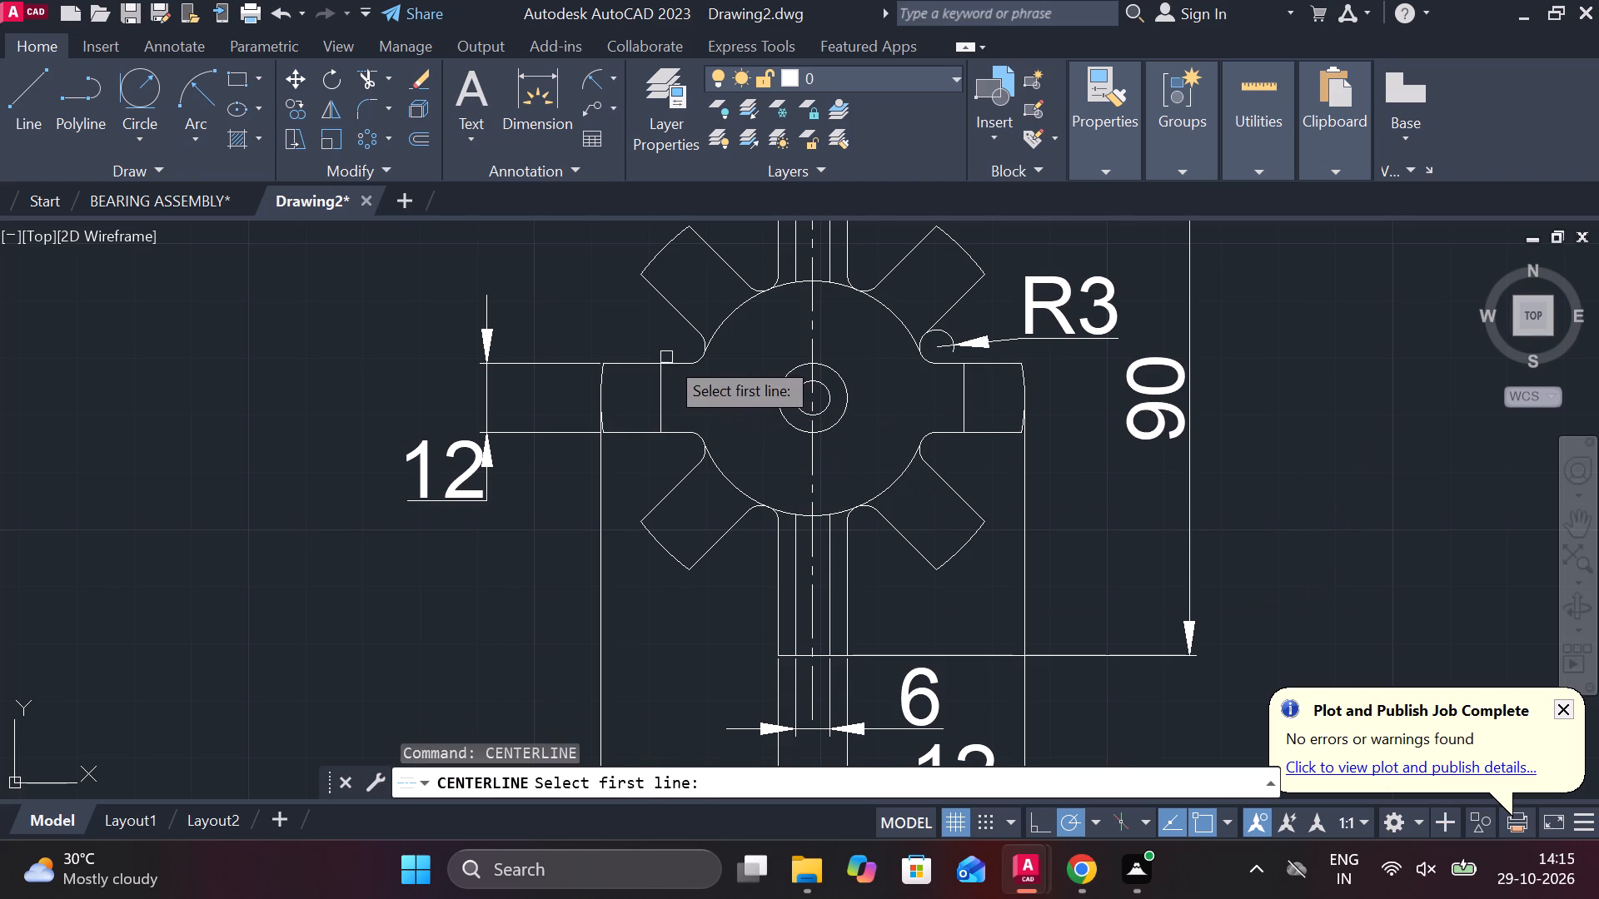
pyautogui.click(678, 365)
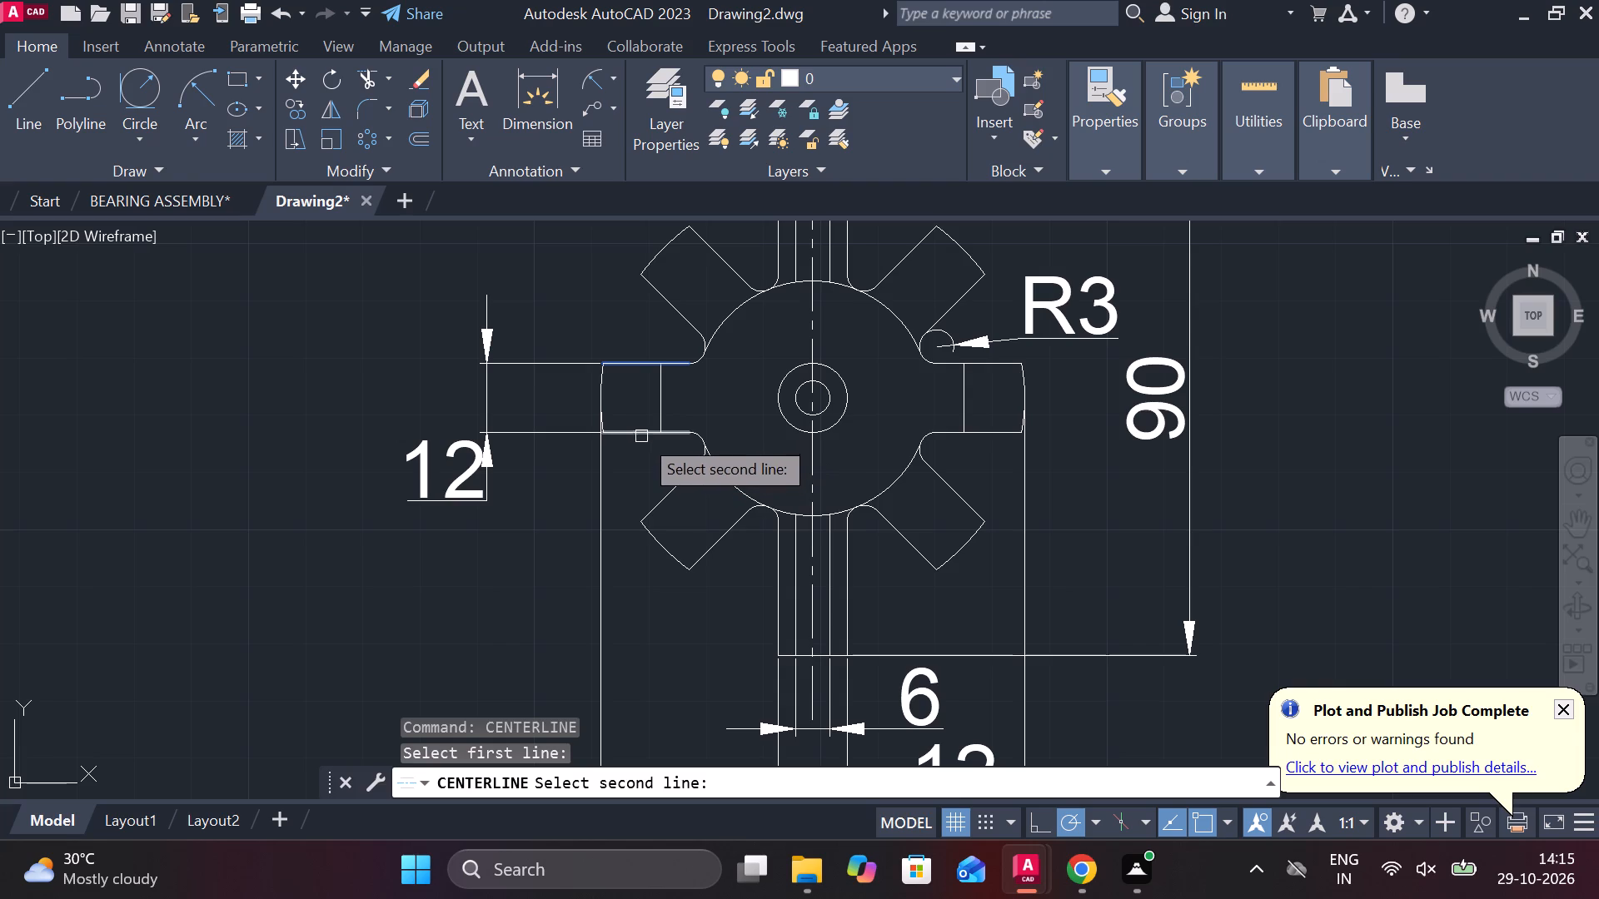
pyautogui.click(640, 434)
pyautogui.press('Escape')
# Stretch the horizontal centerline's inner end across the circular view to just beyond the right arm's curved end.
pyautogui.click(709, 397)
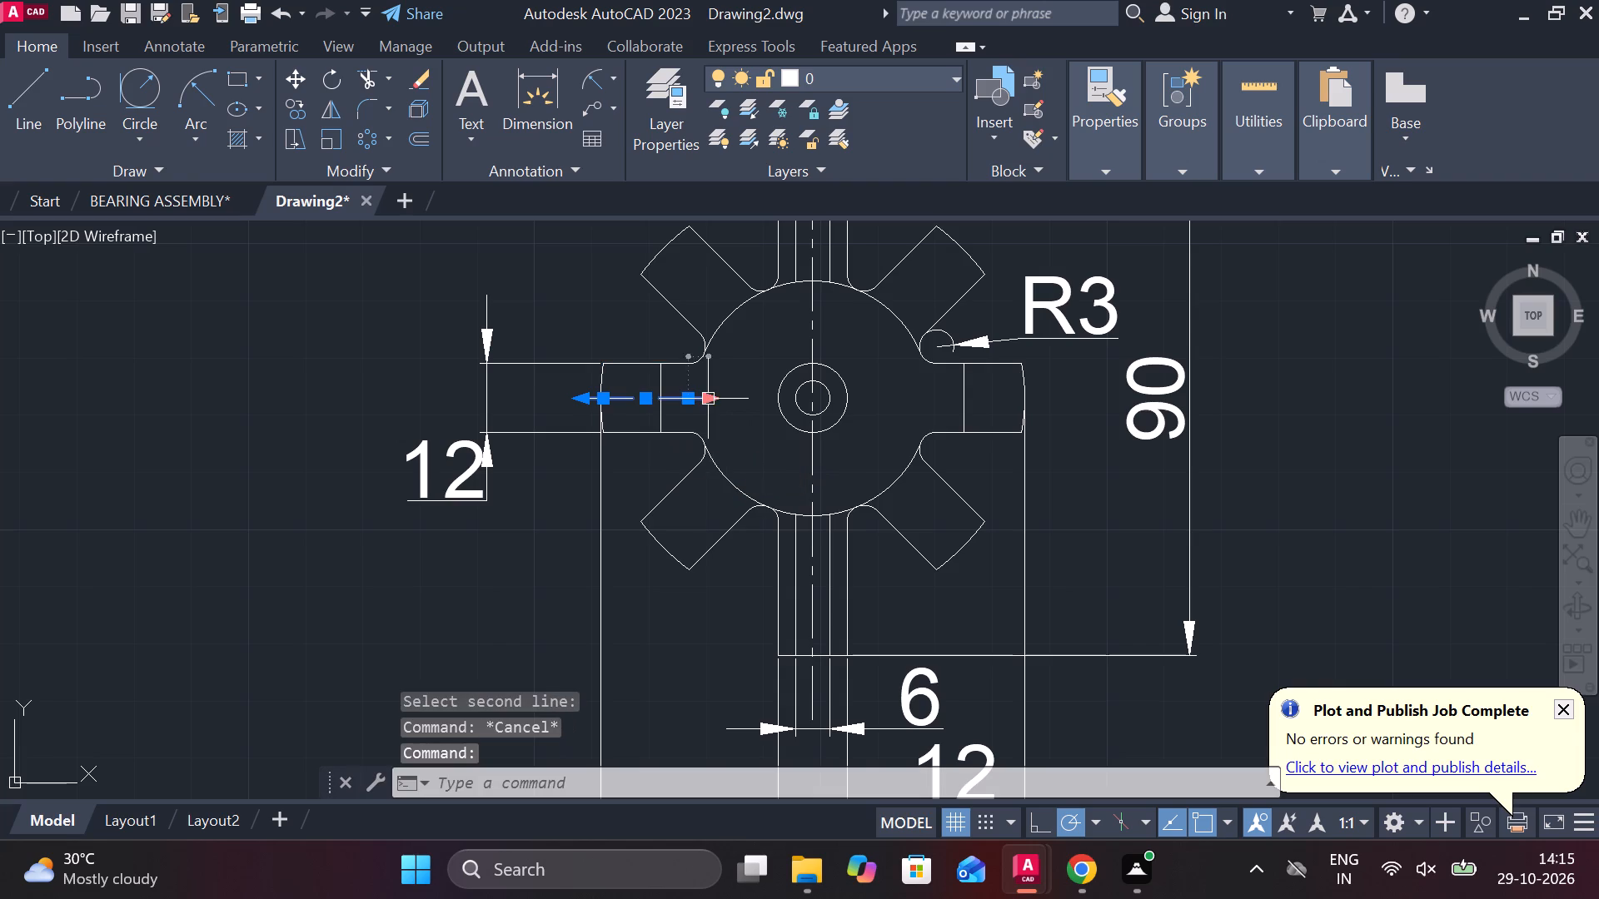
pyautogui.click(715, 397)
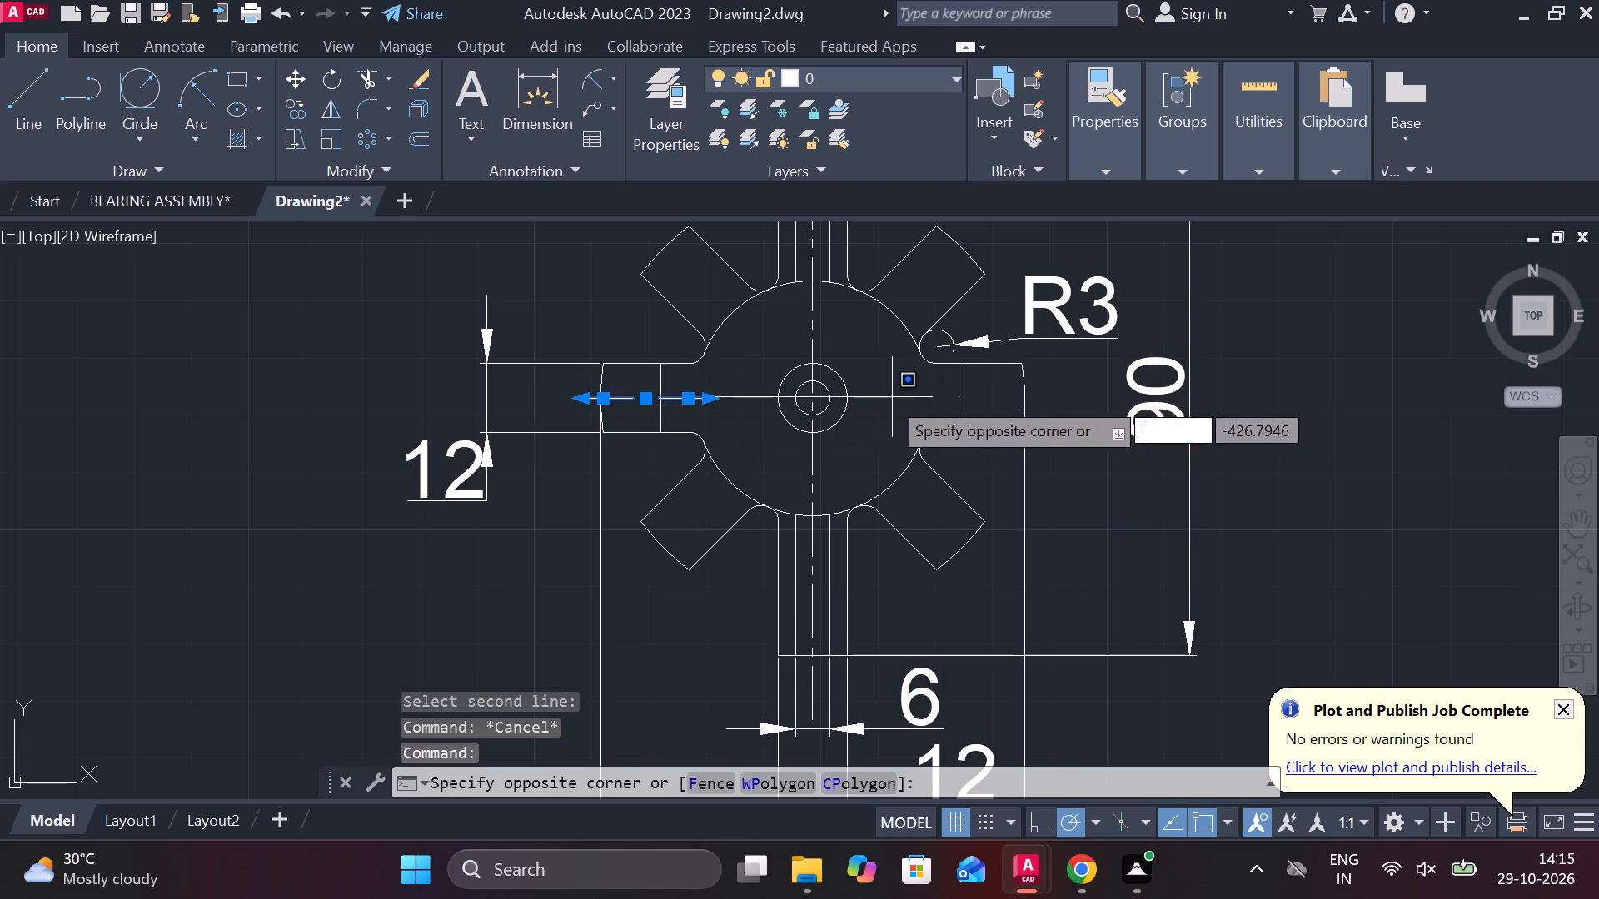
pyautogui.press('Escape')
pyautogui.scroll(2, 725, 398)
pyautogui.click(679, 398)
pyautogui.scroll(-2, 743, 414)
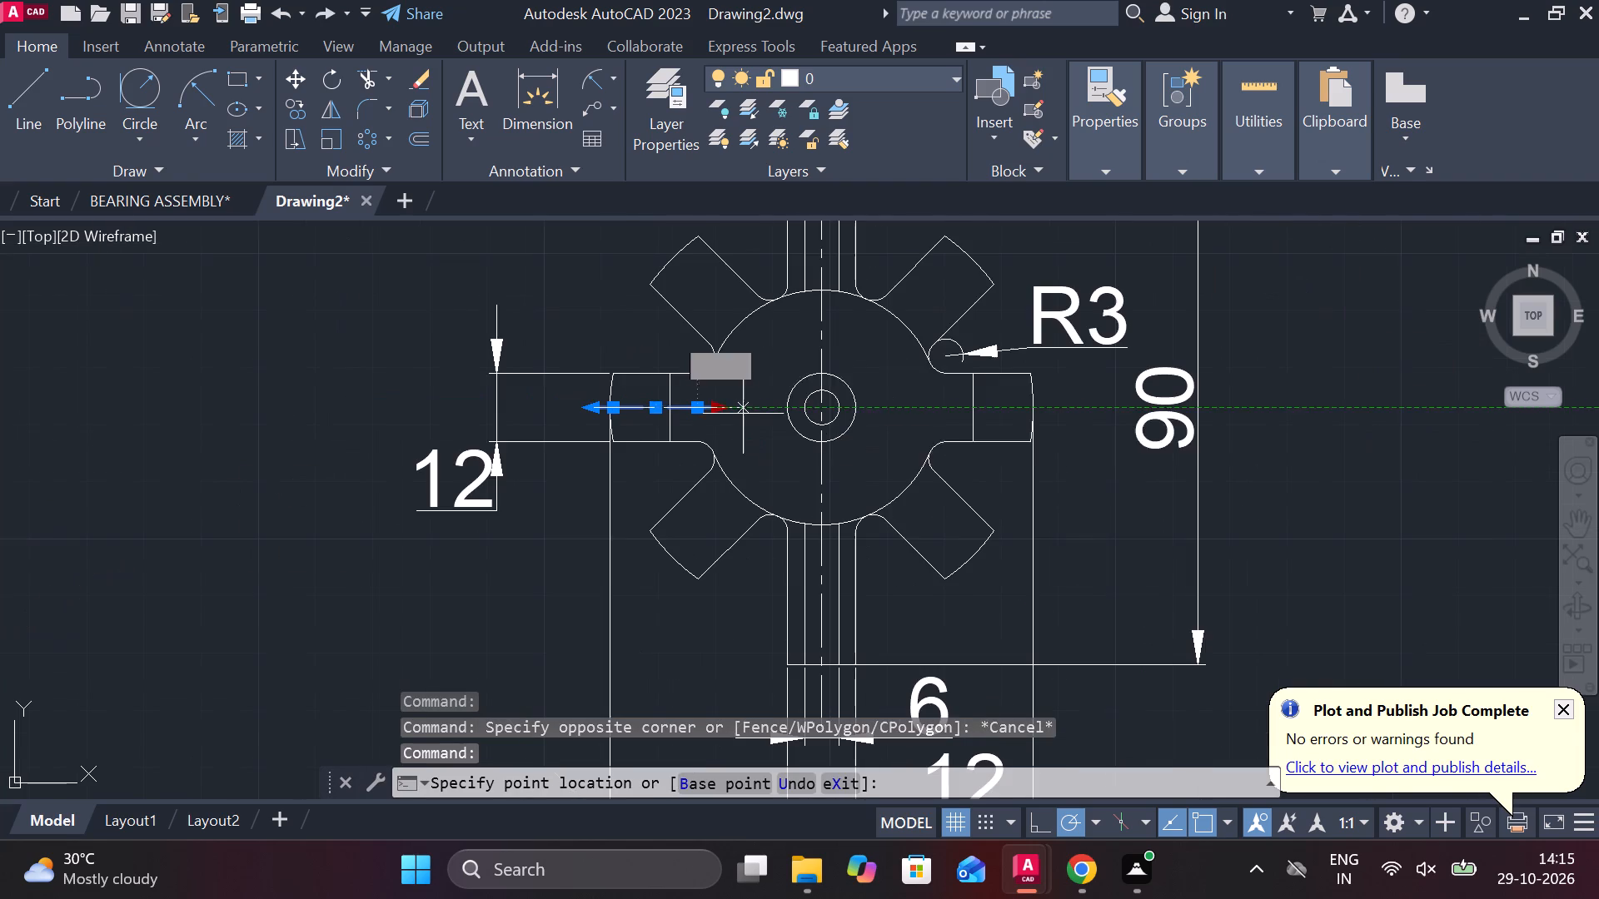
pyautogui.click(1089, 414)
pyautogui.press('Escape')
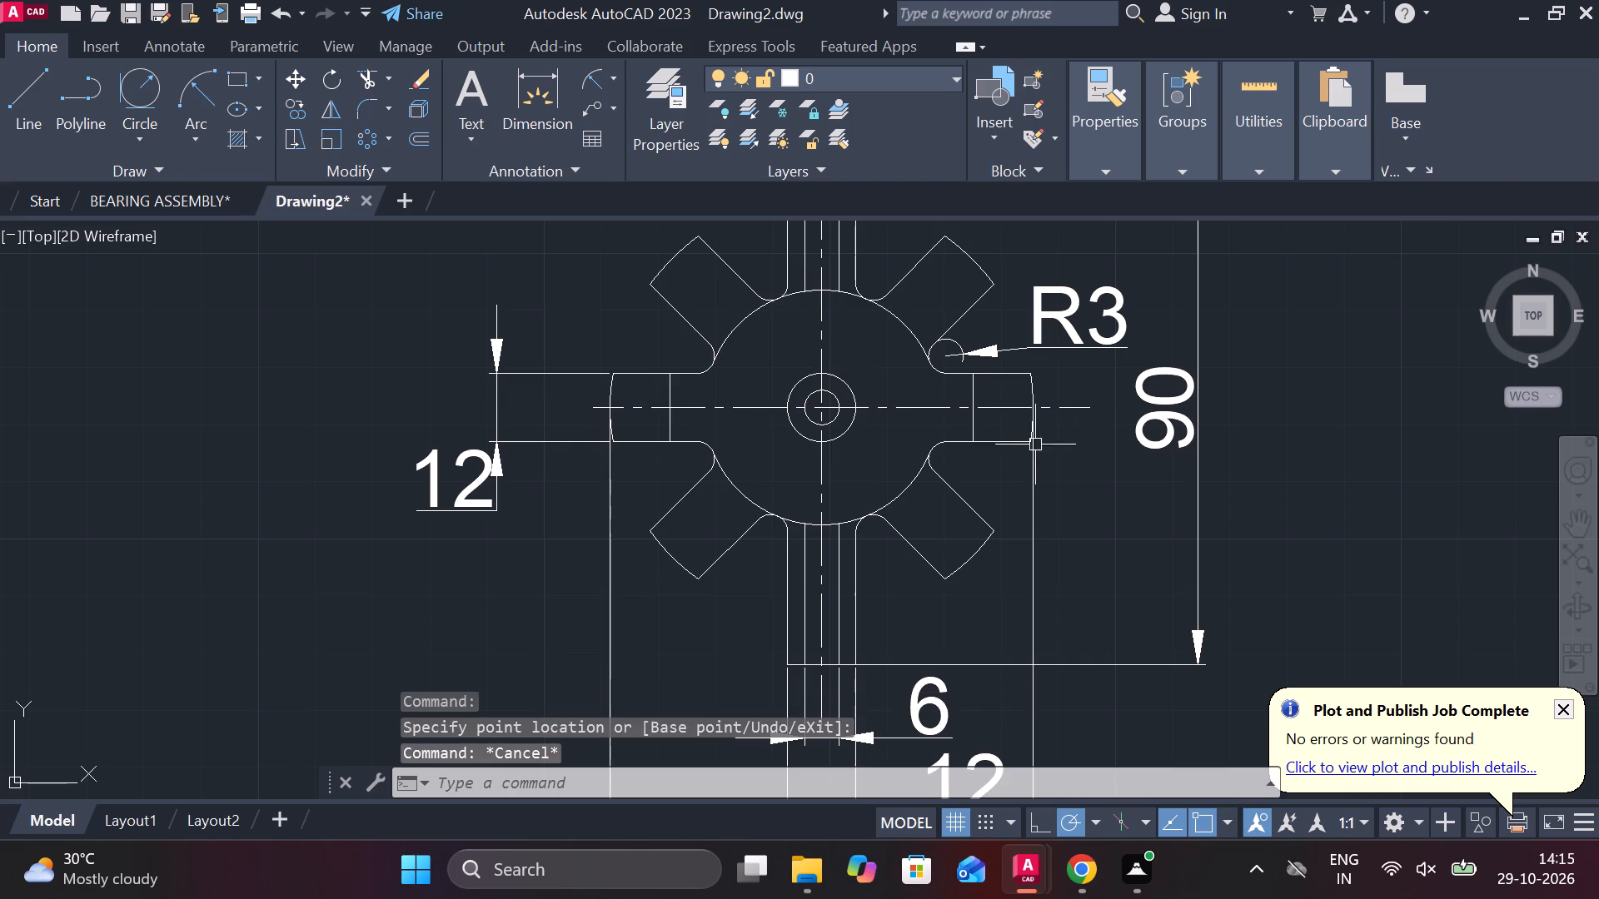
# Review the flanged part's sectional view and circular lower view with their dimensions and centerlines.
pyautogui.scroll(-1, 1108, 439)
pyautogui.scroll(-1, 1157, 306)
pyautogui.middleClick(1146, 441)
pyautogui.scroll(-1, 1142, 454)
pyautogui.moveTo(1186, 464); pyautogui.dragTo(1105, 517, button='middle')
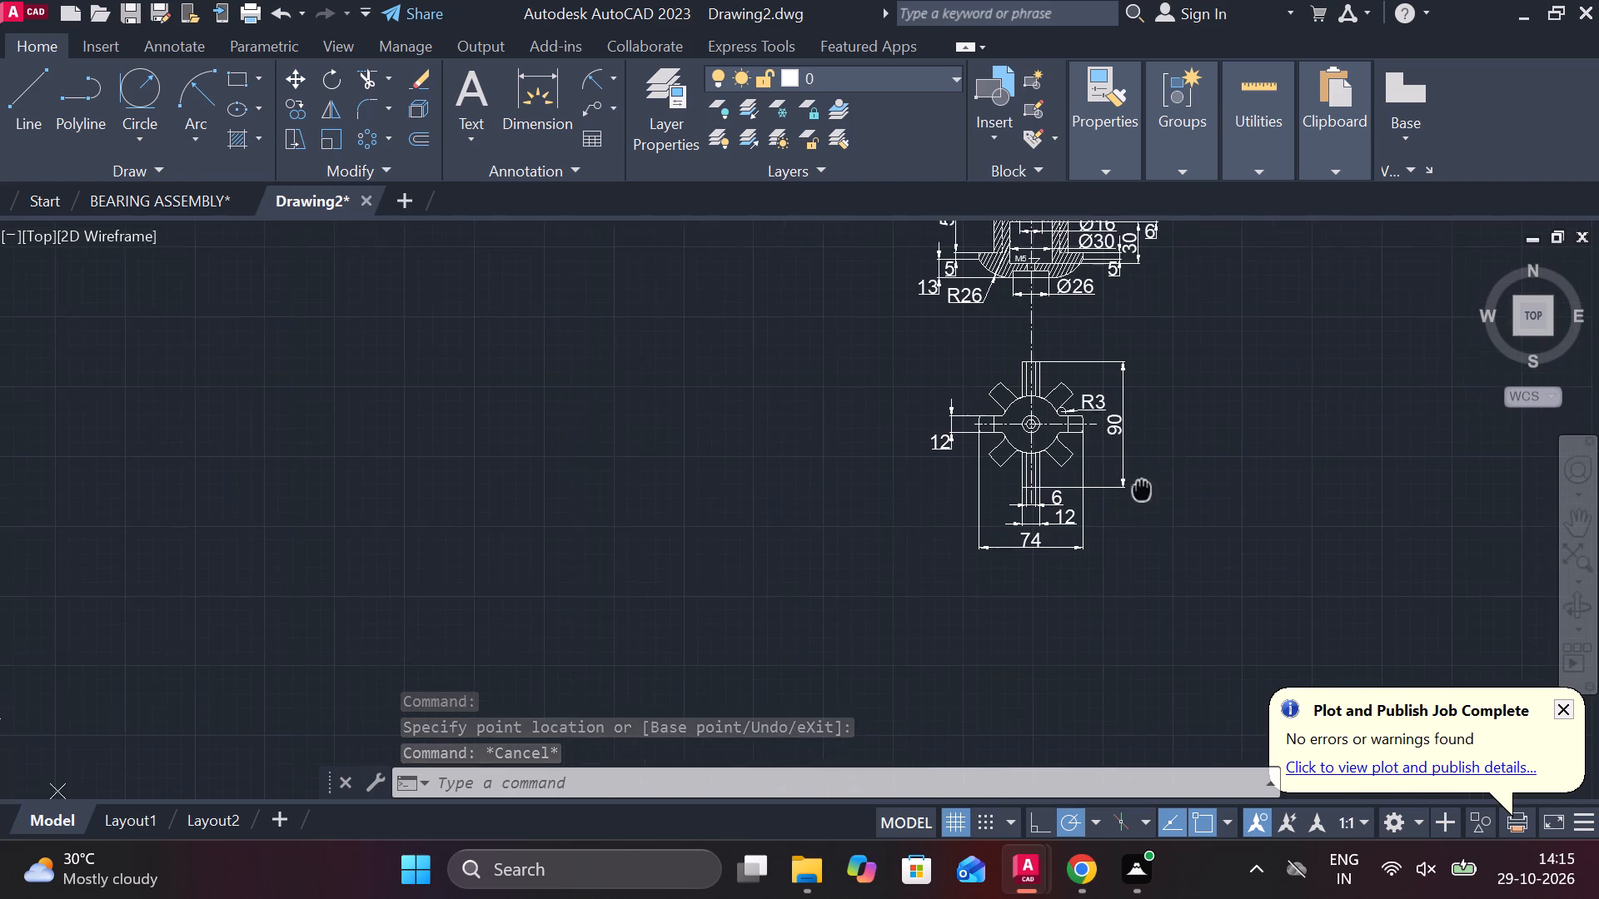
pyautogui.moveTo(1105, 517); pyautogui.dragTo(979, 579, button='middle')
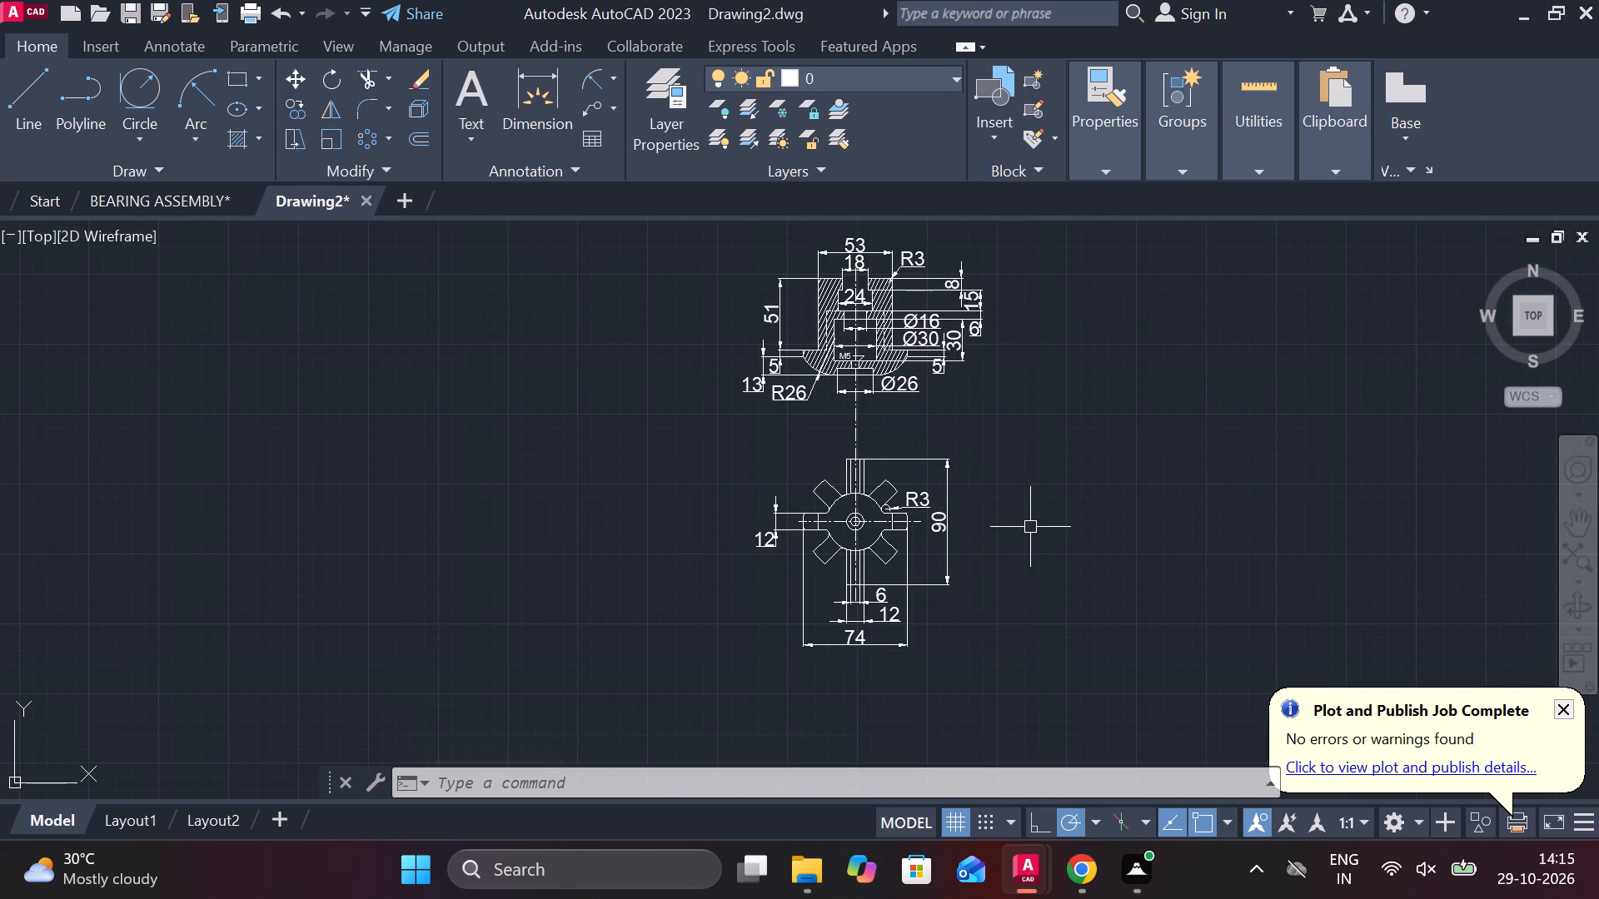
pyautogui.scroll(2, 894, 531)
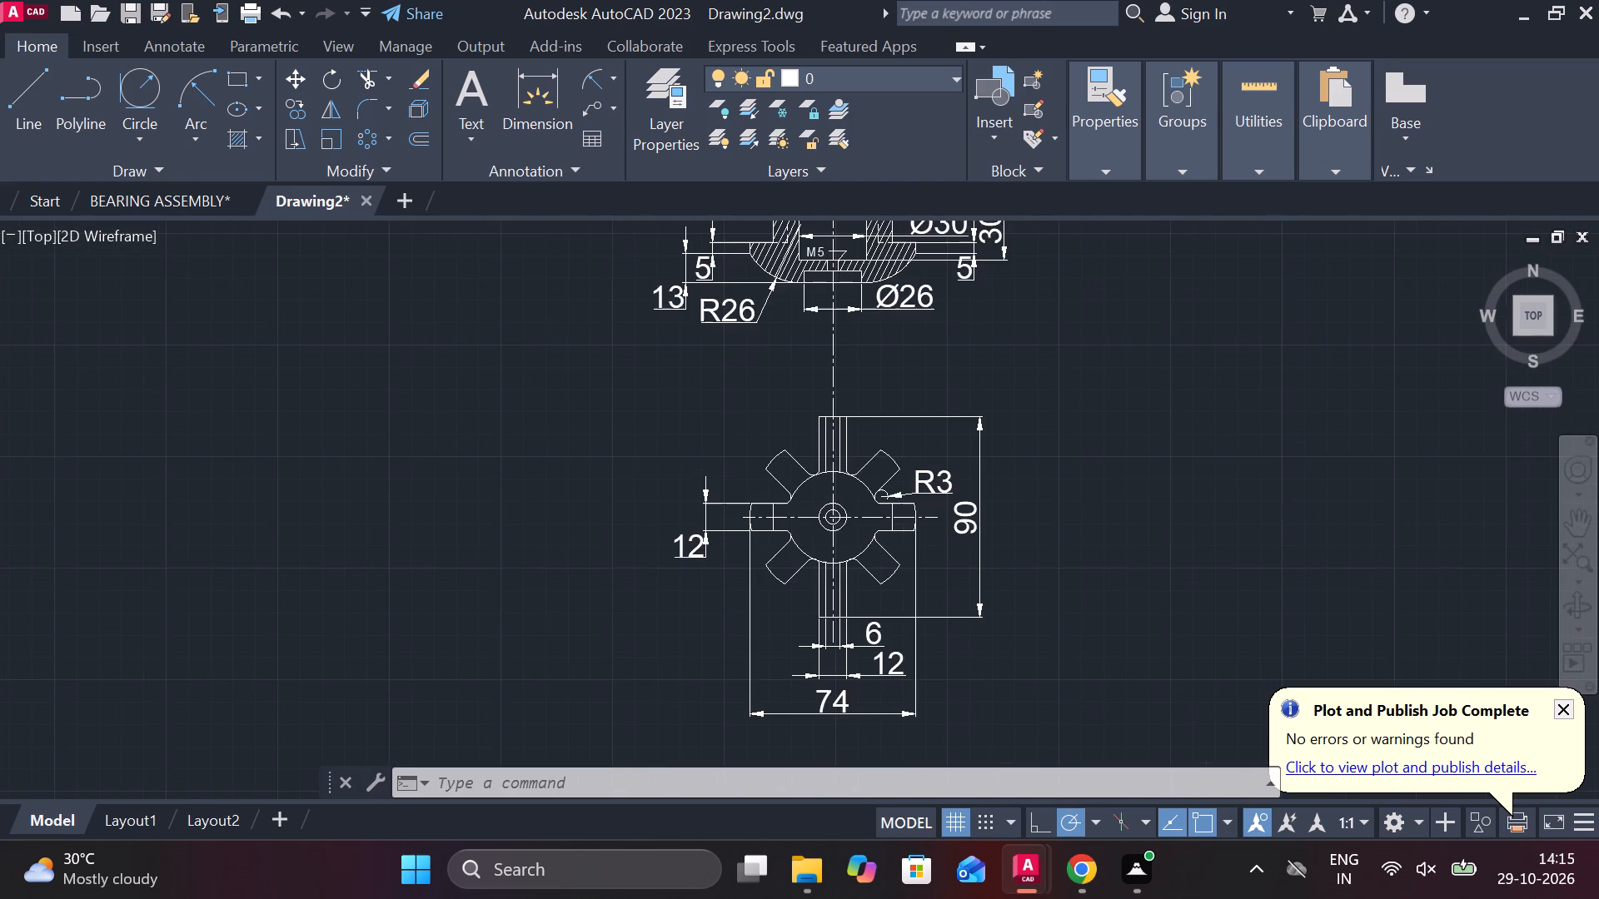
pyautogui.scroll(-2, 934, 505)
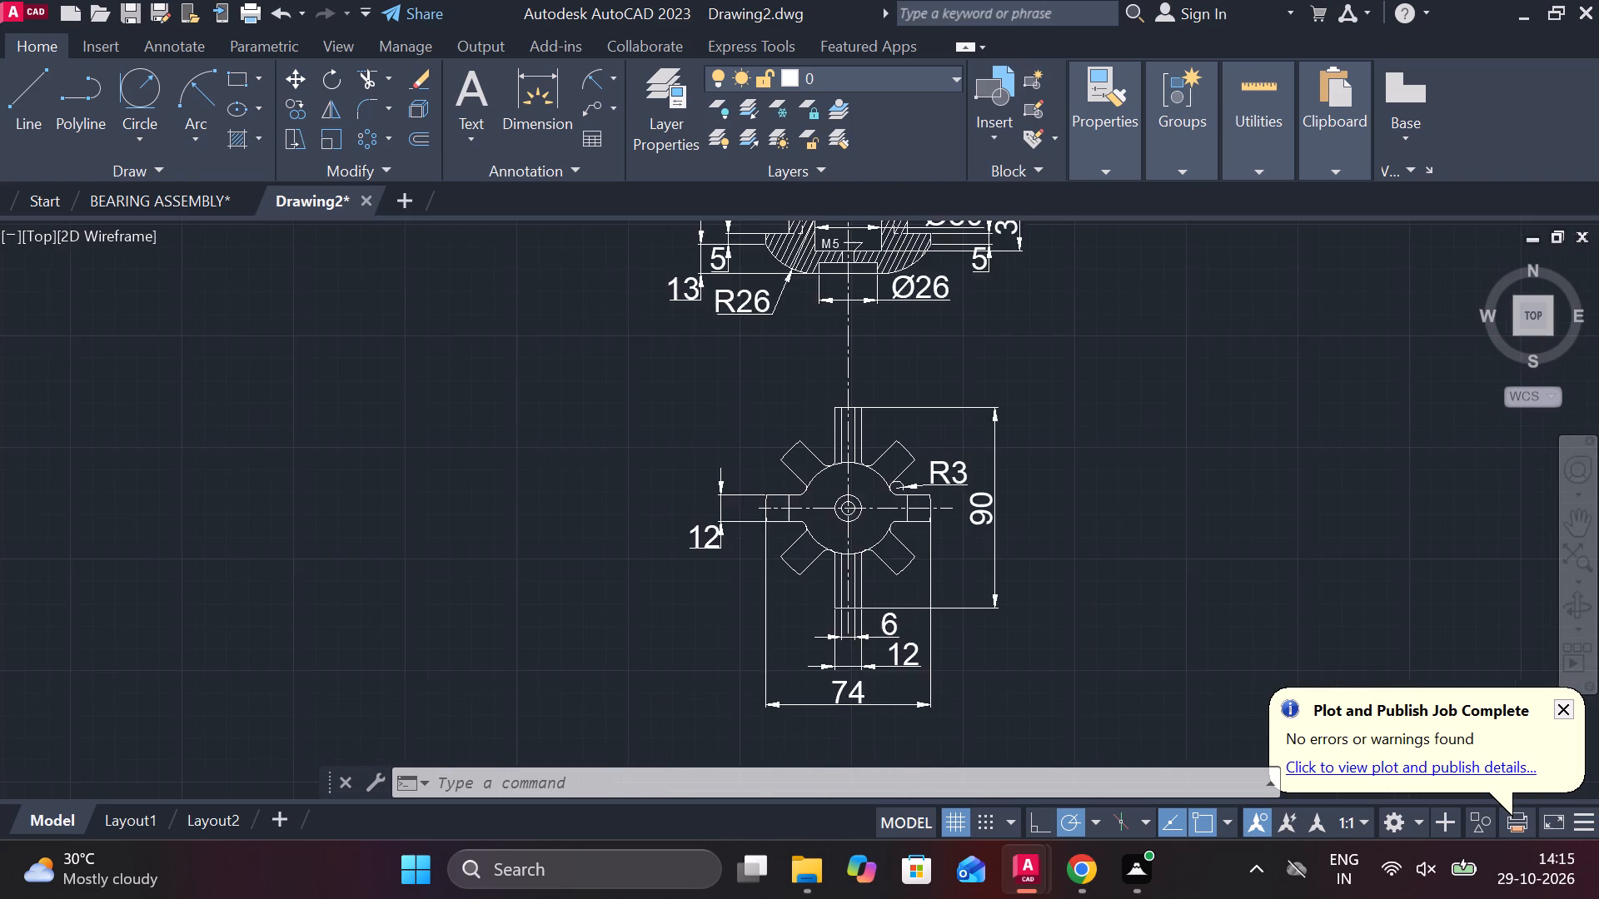
pyautogui.scroll(1, 904, 499)
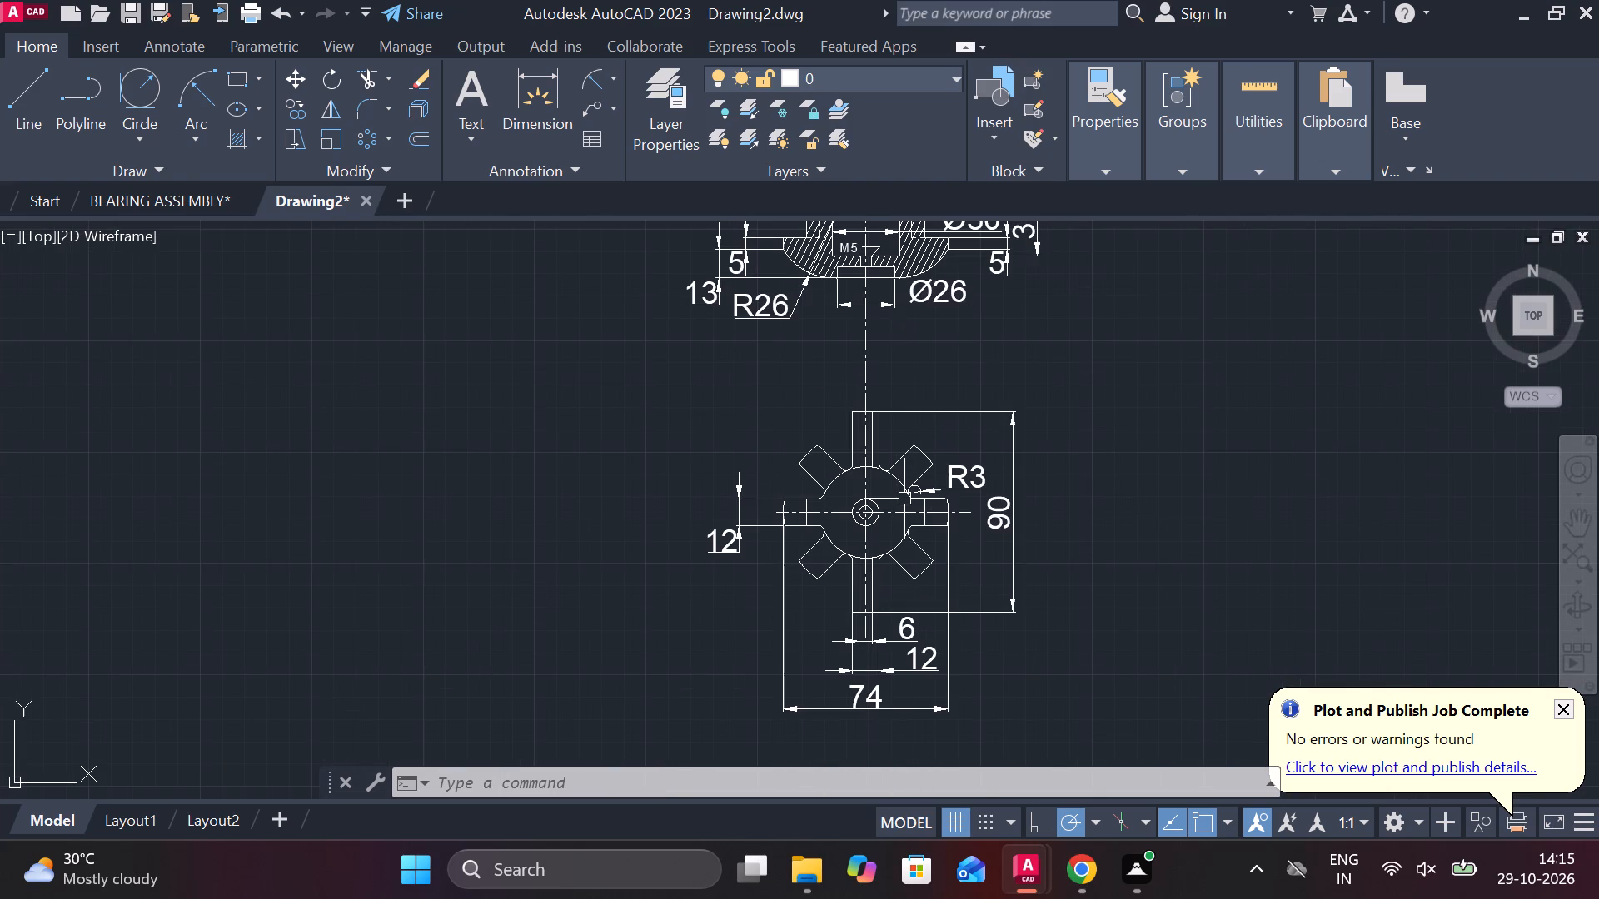
pyautogui.scroll(2, 884, 510)
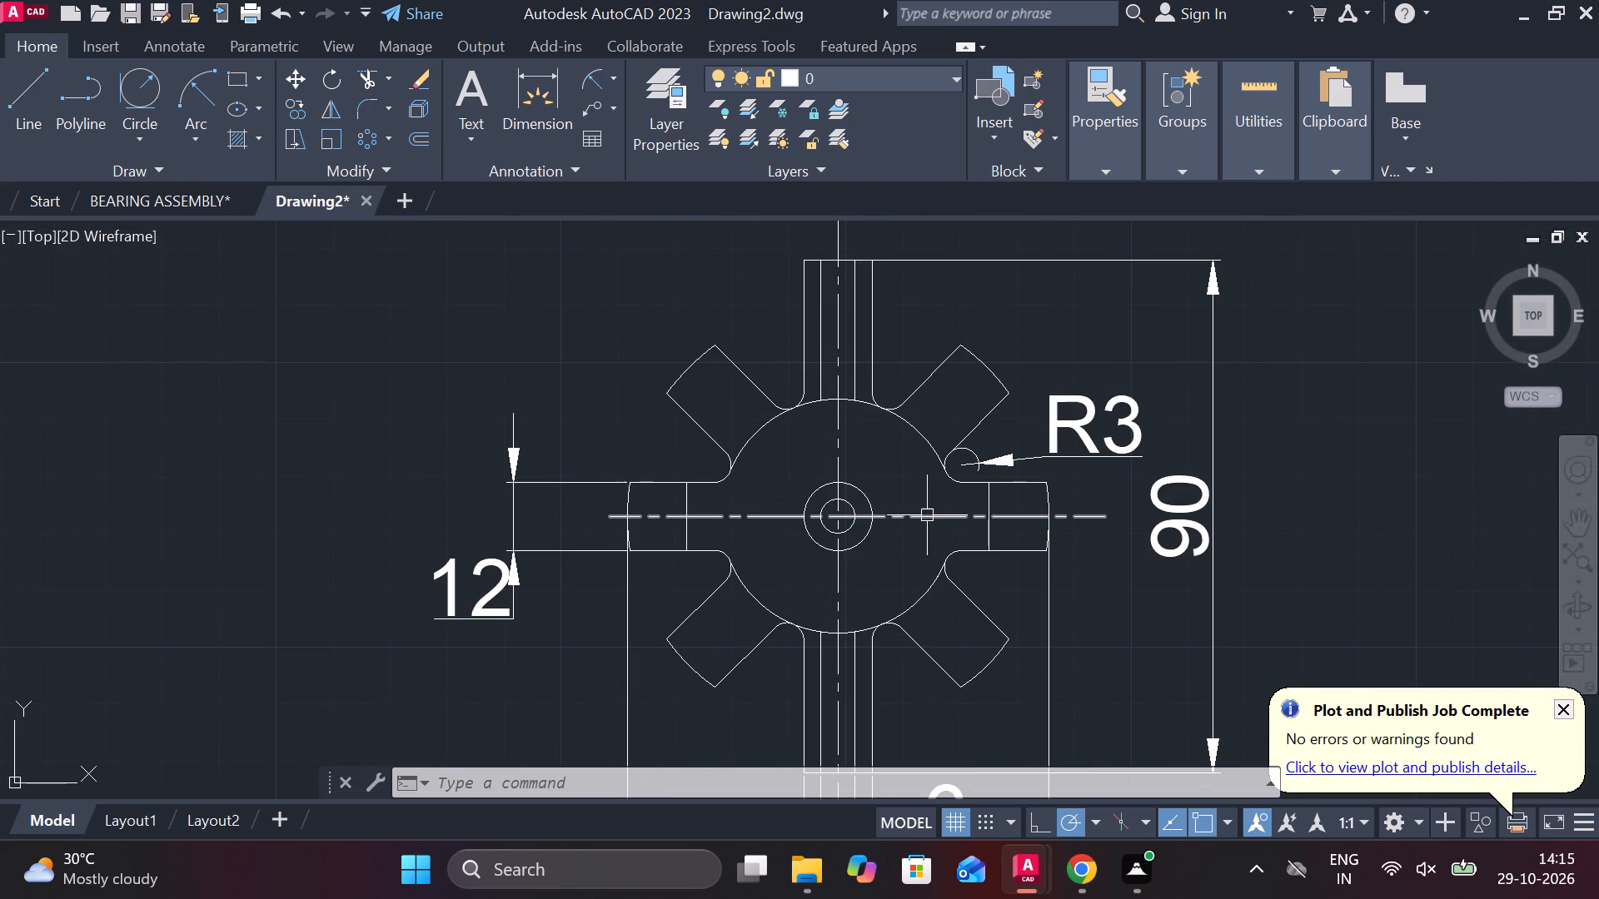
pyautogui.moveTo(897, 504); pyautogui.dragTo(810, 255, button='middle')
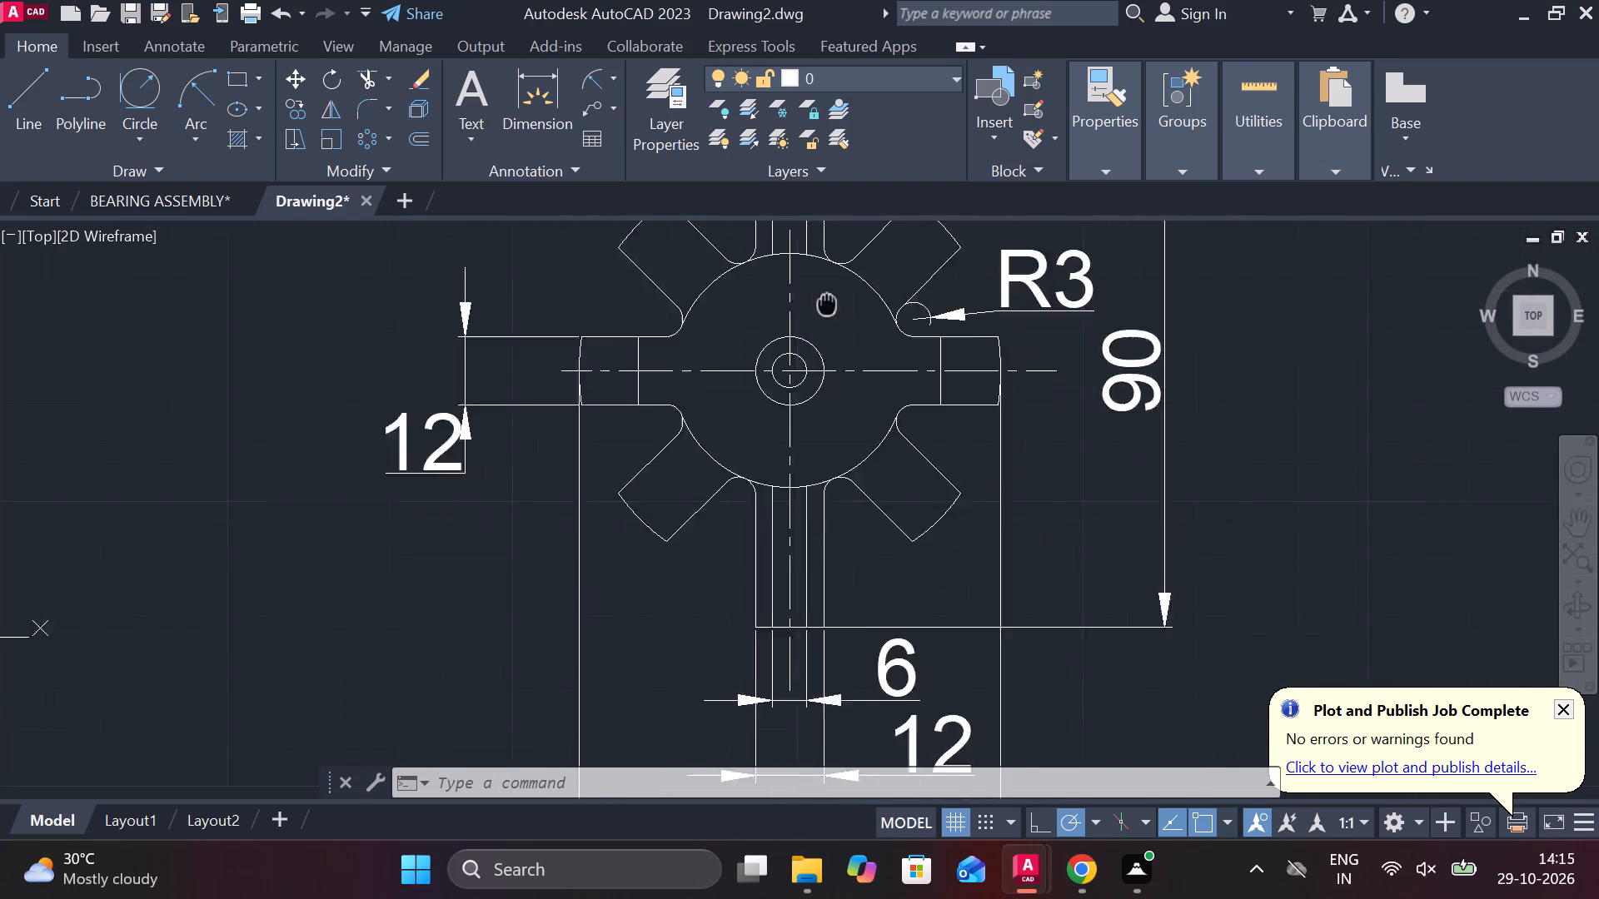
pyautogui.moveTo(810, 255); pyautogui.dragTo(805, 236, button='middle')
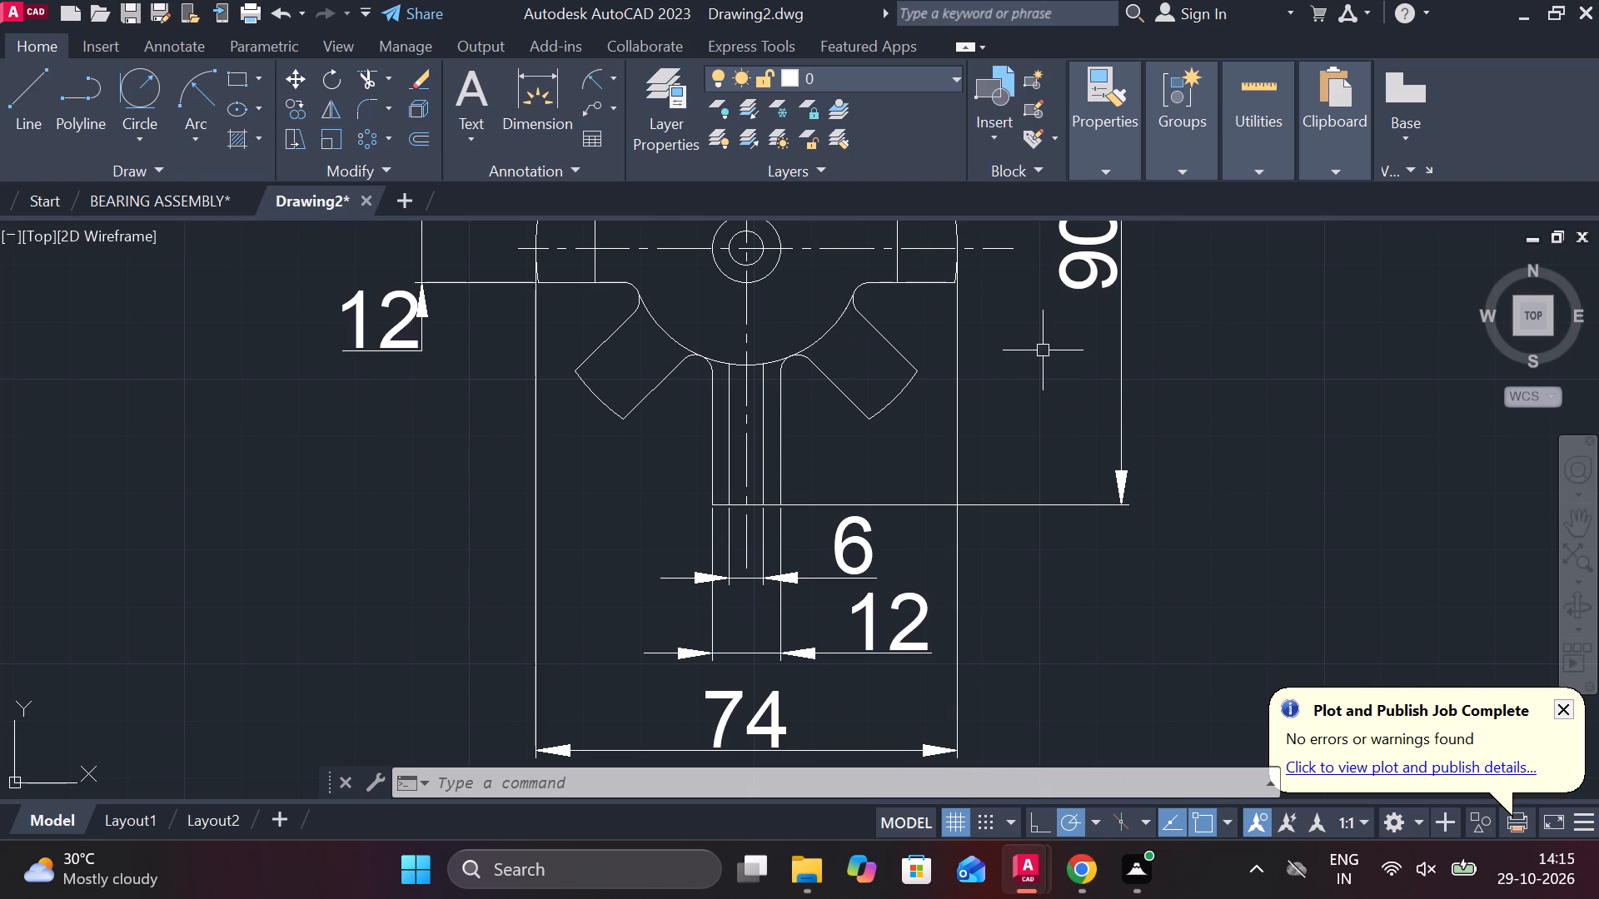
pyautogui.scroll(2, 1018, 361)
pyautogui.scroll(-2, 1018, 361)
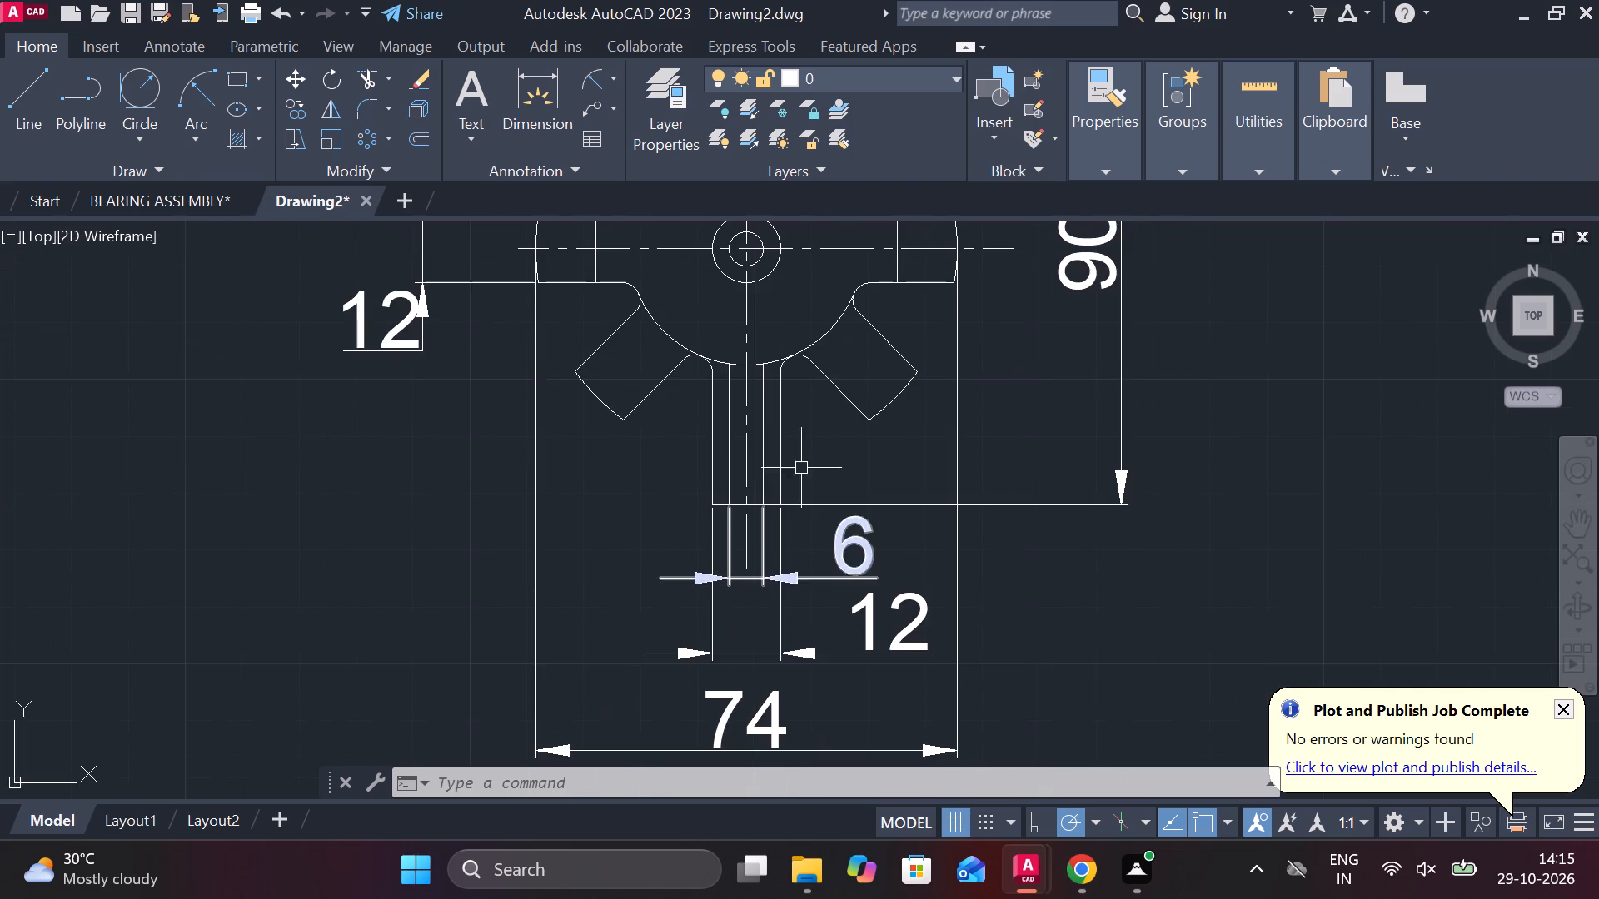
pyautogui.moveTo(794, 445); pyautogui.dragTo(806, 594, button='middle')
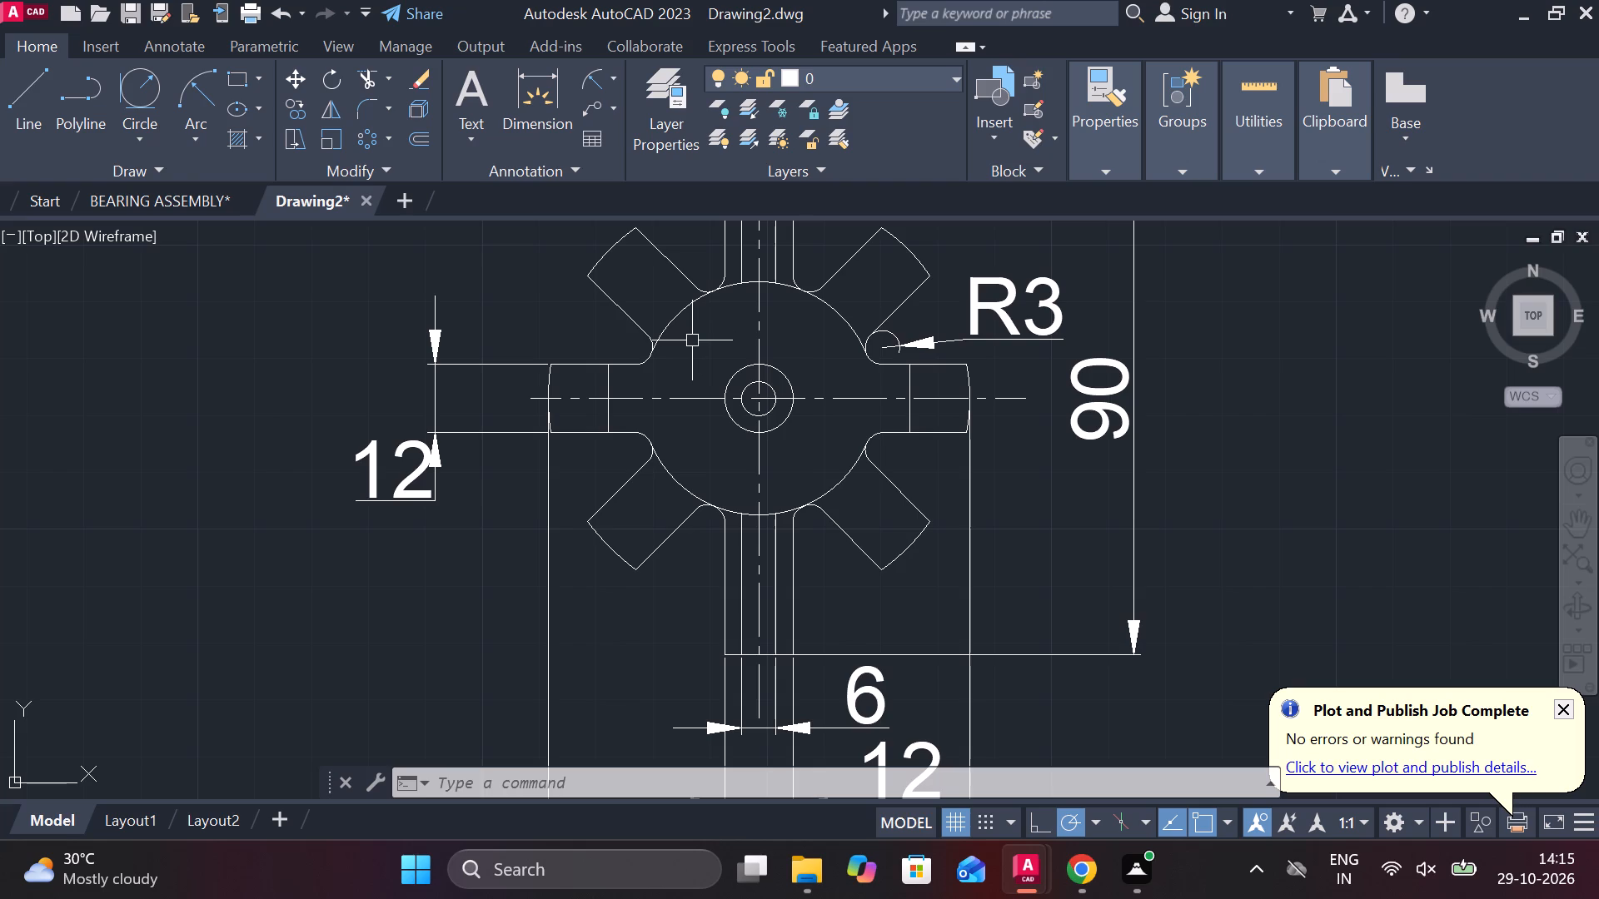
# Start a line at the centre of the concentric circles, try a vertical length of 10 upward, and undo that segment.
pyautogui.scroll(1, 818, 429)
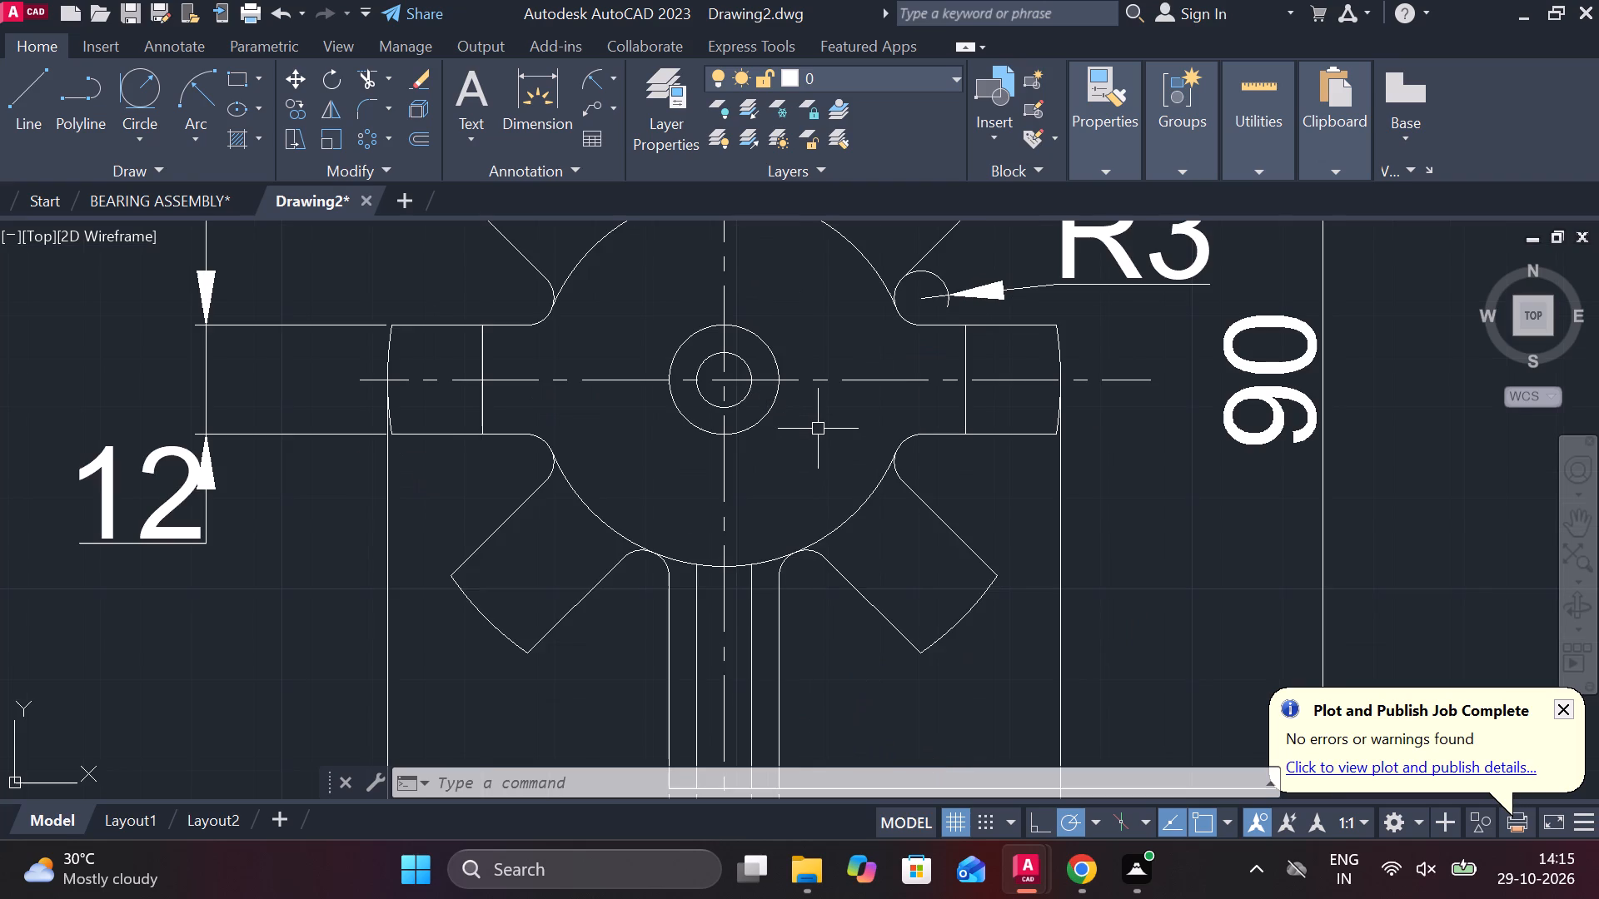
pyautogui.press('l')
pyautogui.press('Return')
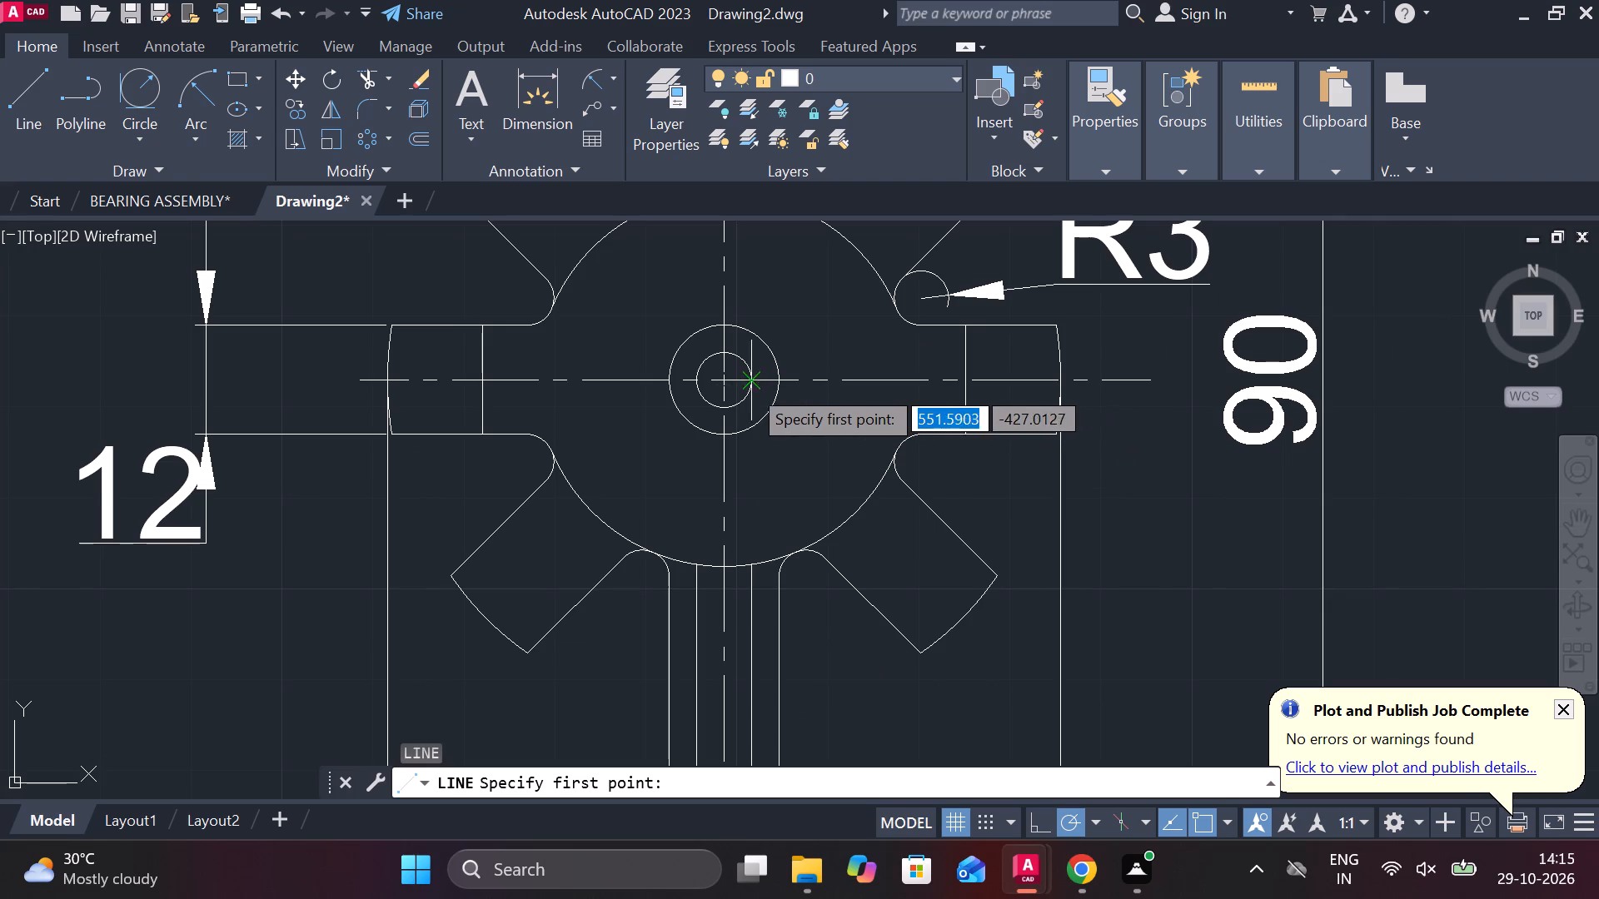
pyautogui.click(721, 381)
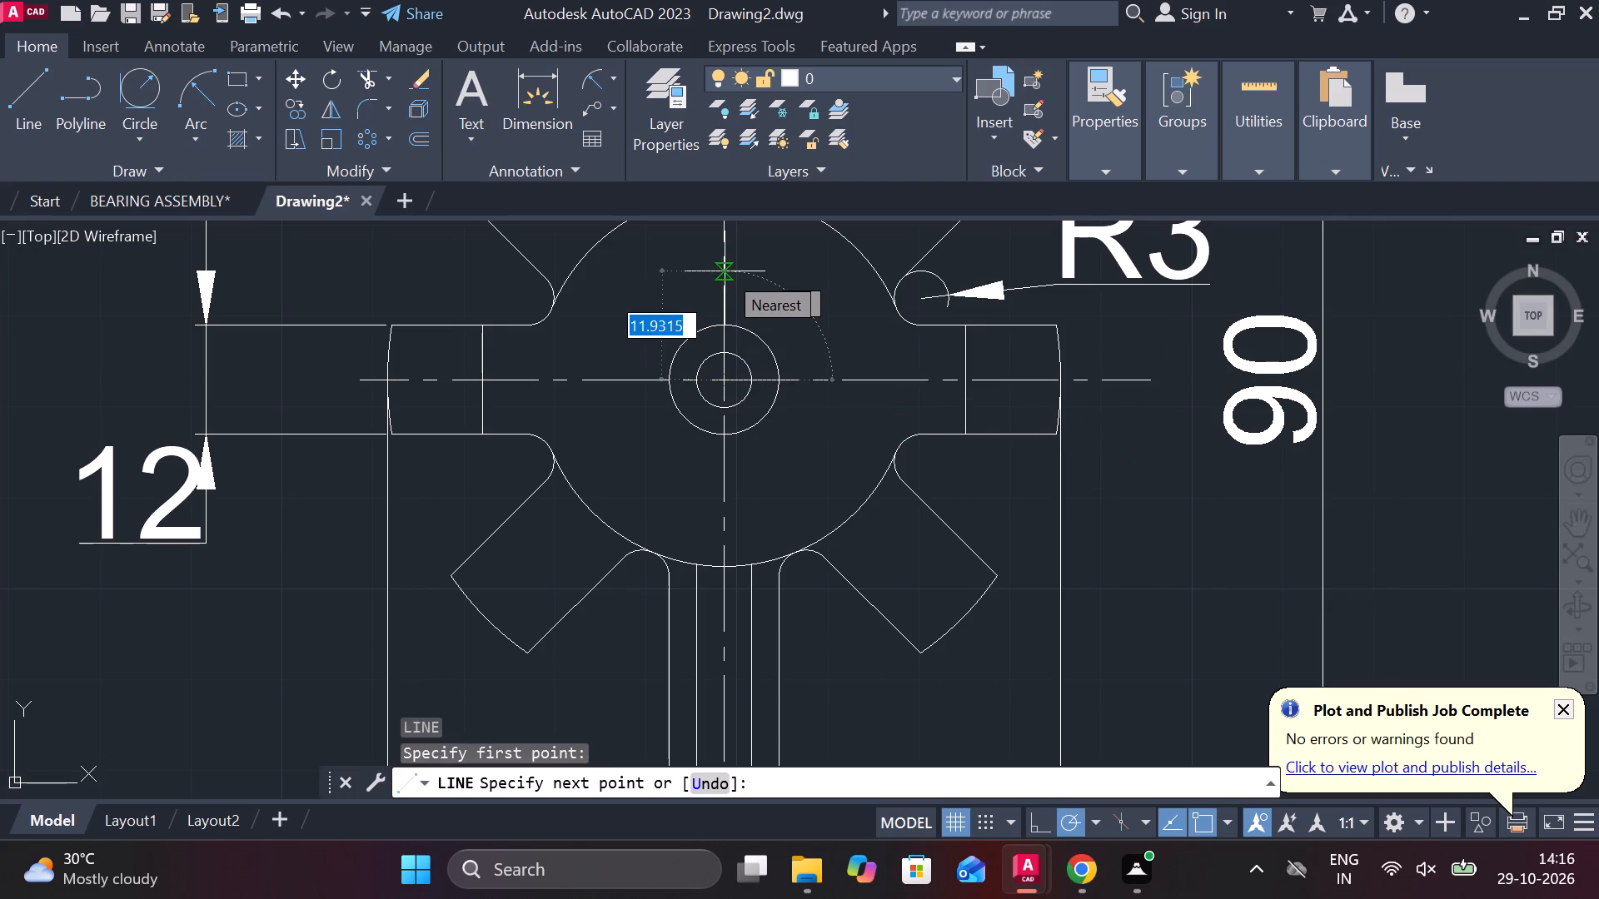
pyautogui.write('10')
pyautogui.press('Return')
pyautogui.scroll(3, 568, 292)
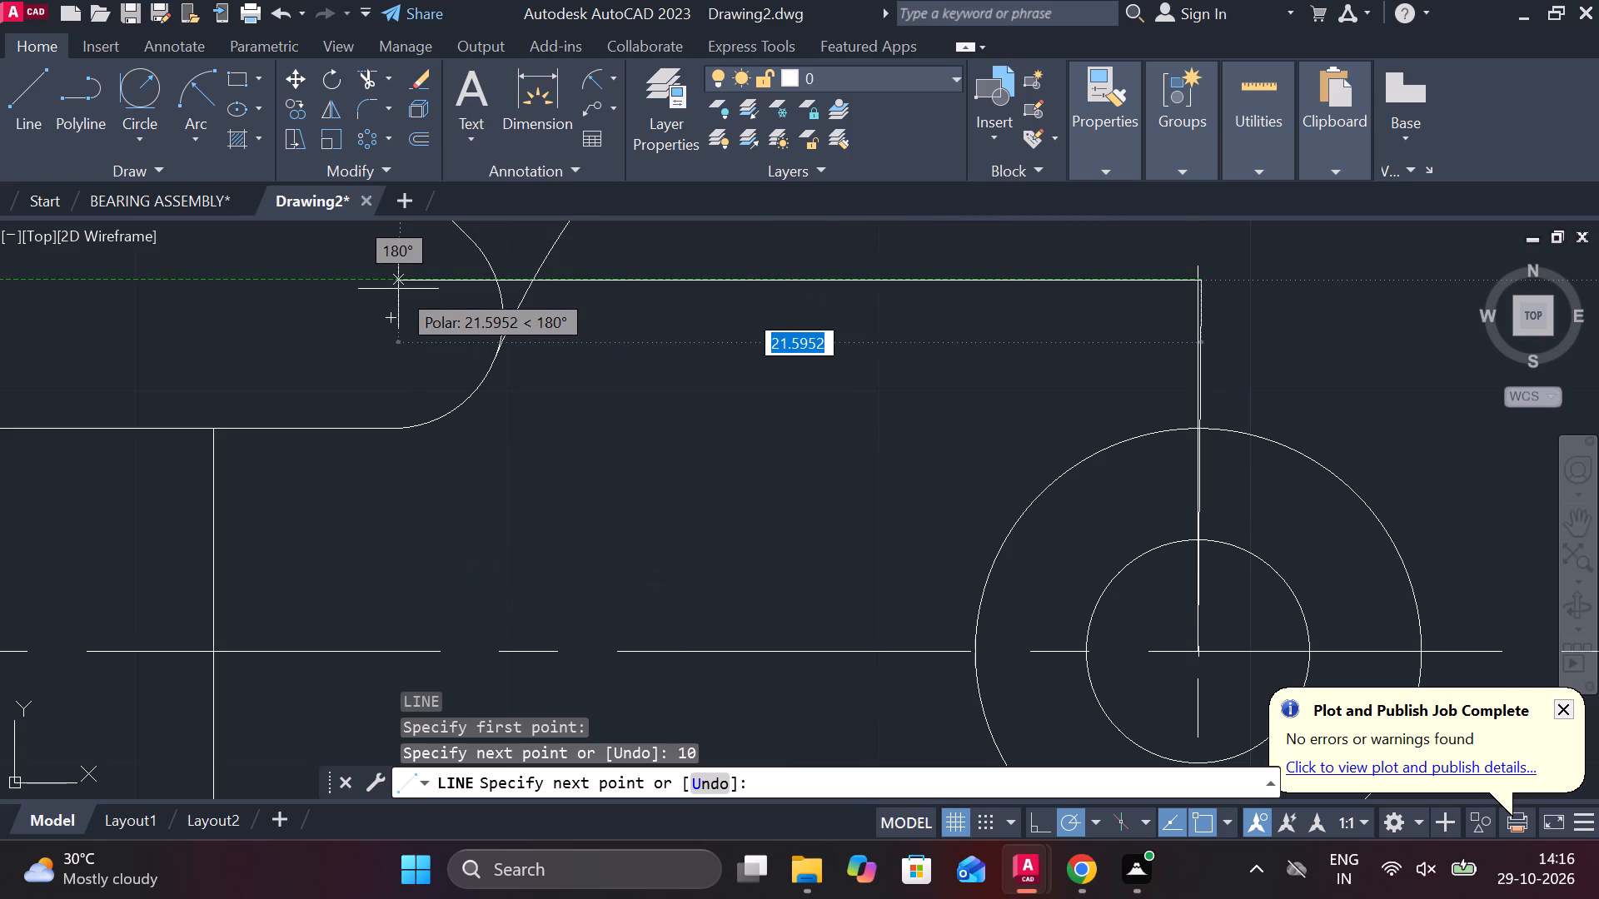
pyautogui.scroll(-3, 452, 291)
pyautogui.moveTo(482, 292); pyautogui.dragTo(539, 366, button='middle')
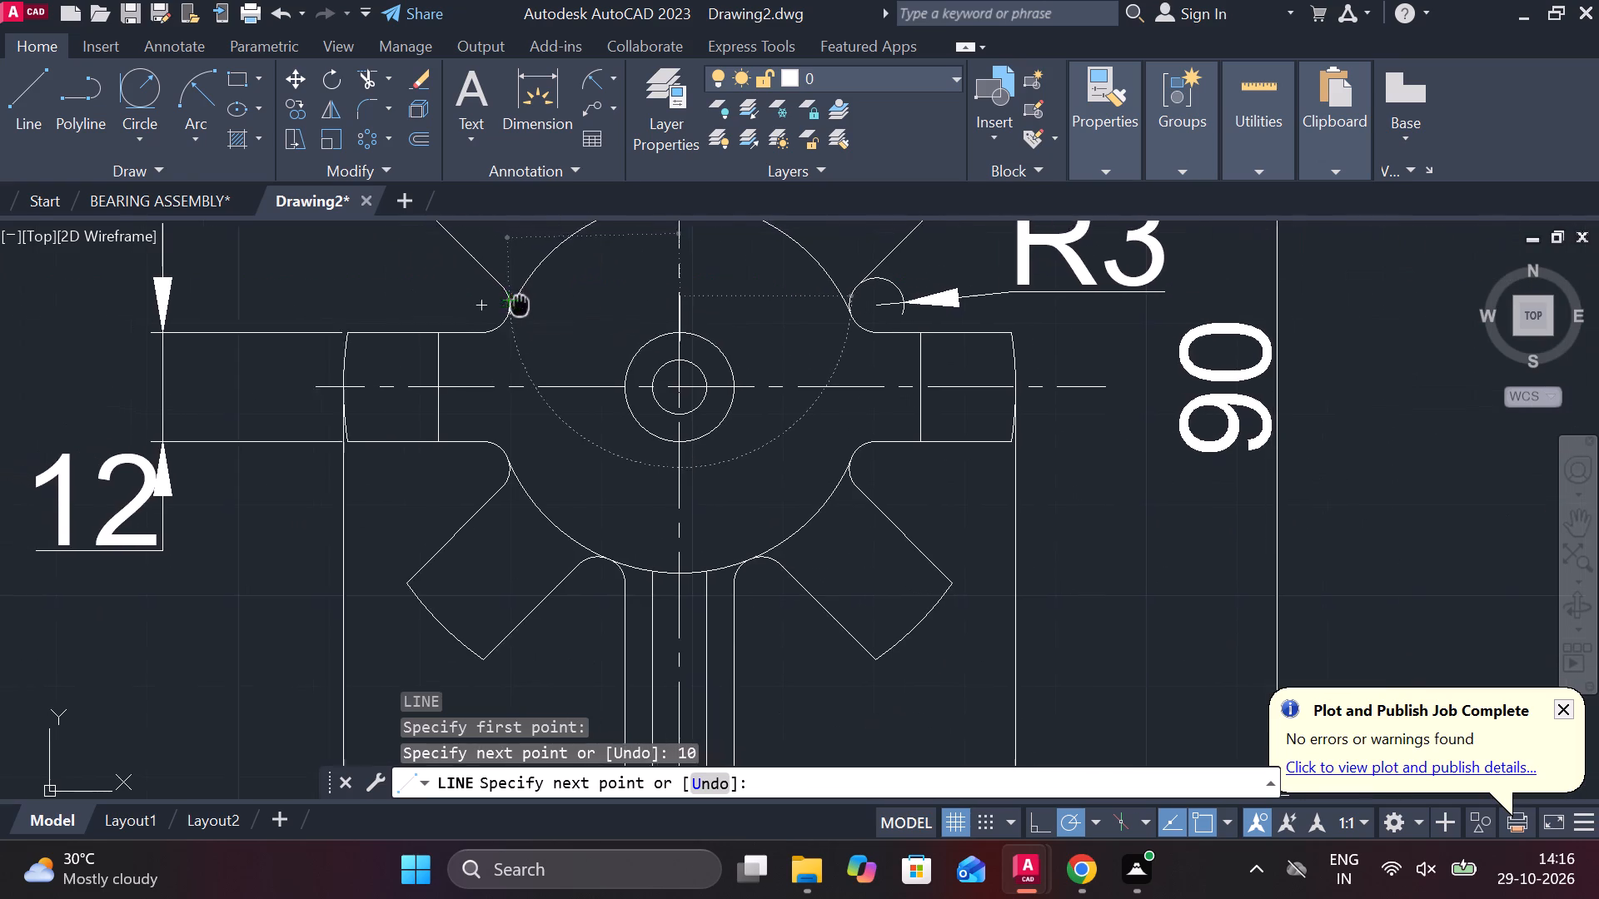
pyautogui.moveTo(539, 366); pyautogui.dragTo(571, 483, button='middle')
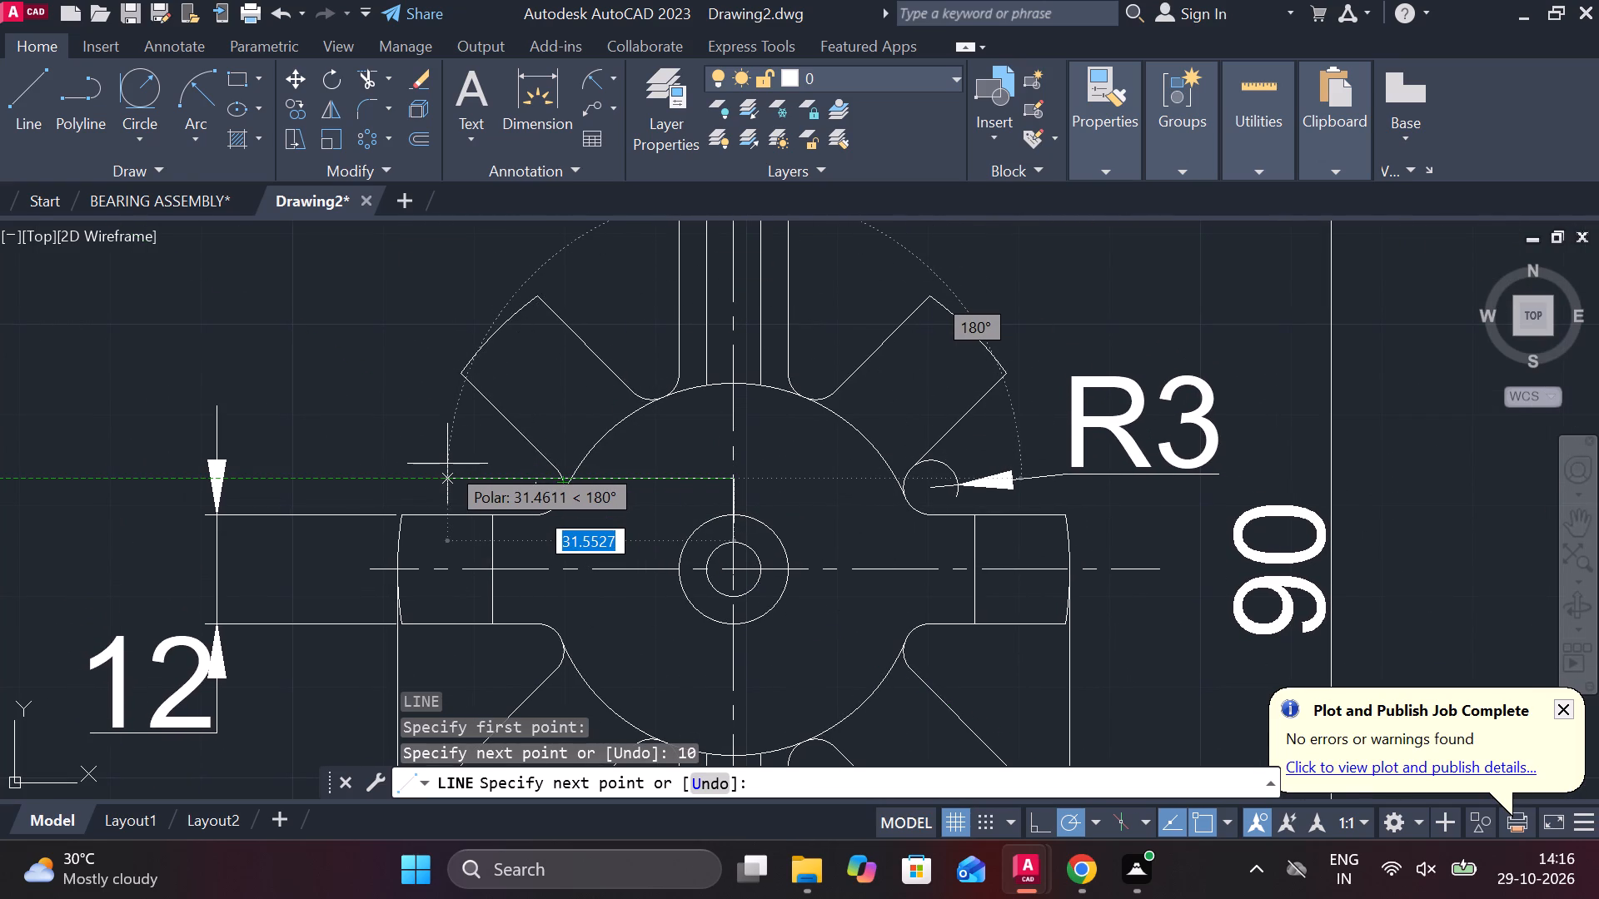
pyautogui.hotkey('ctrl', 'z')
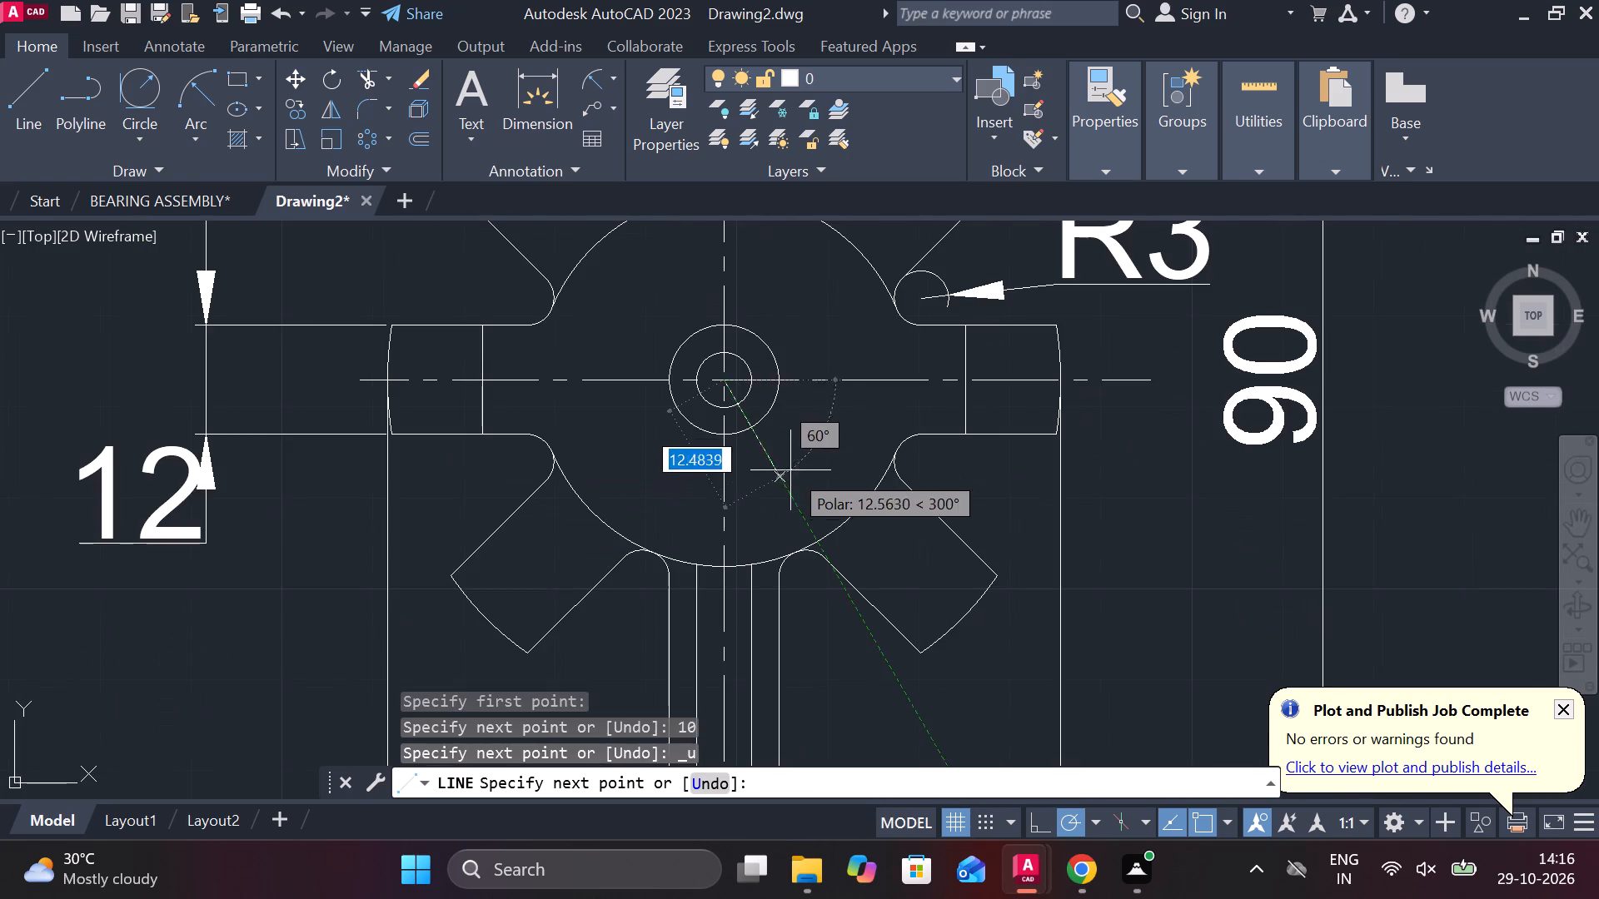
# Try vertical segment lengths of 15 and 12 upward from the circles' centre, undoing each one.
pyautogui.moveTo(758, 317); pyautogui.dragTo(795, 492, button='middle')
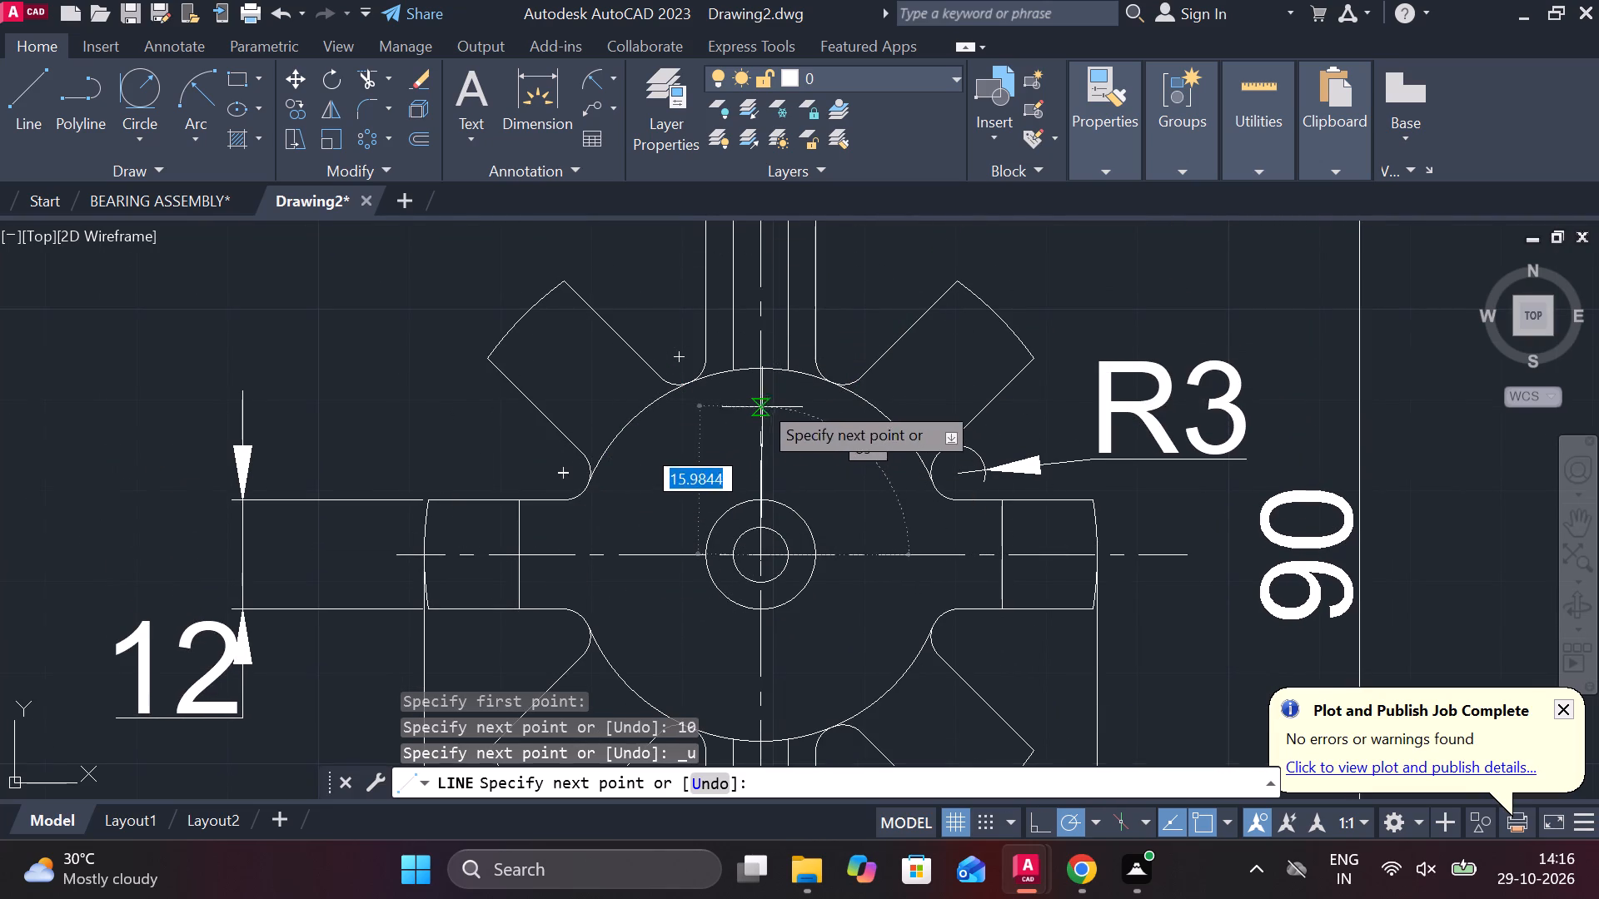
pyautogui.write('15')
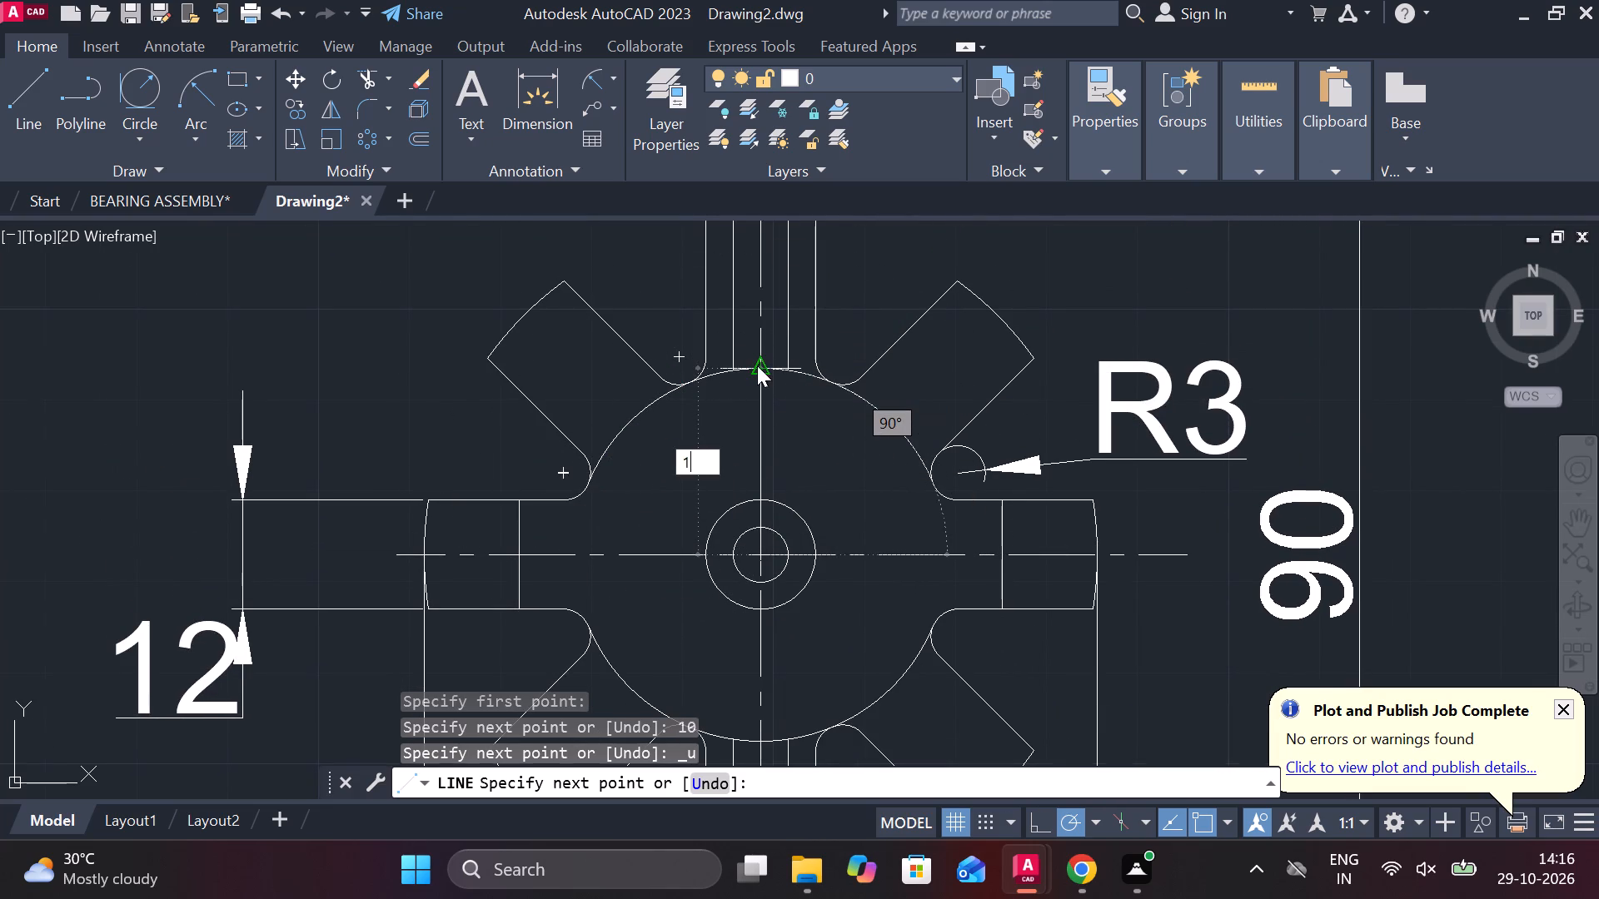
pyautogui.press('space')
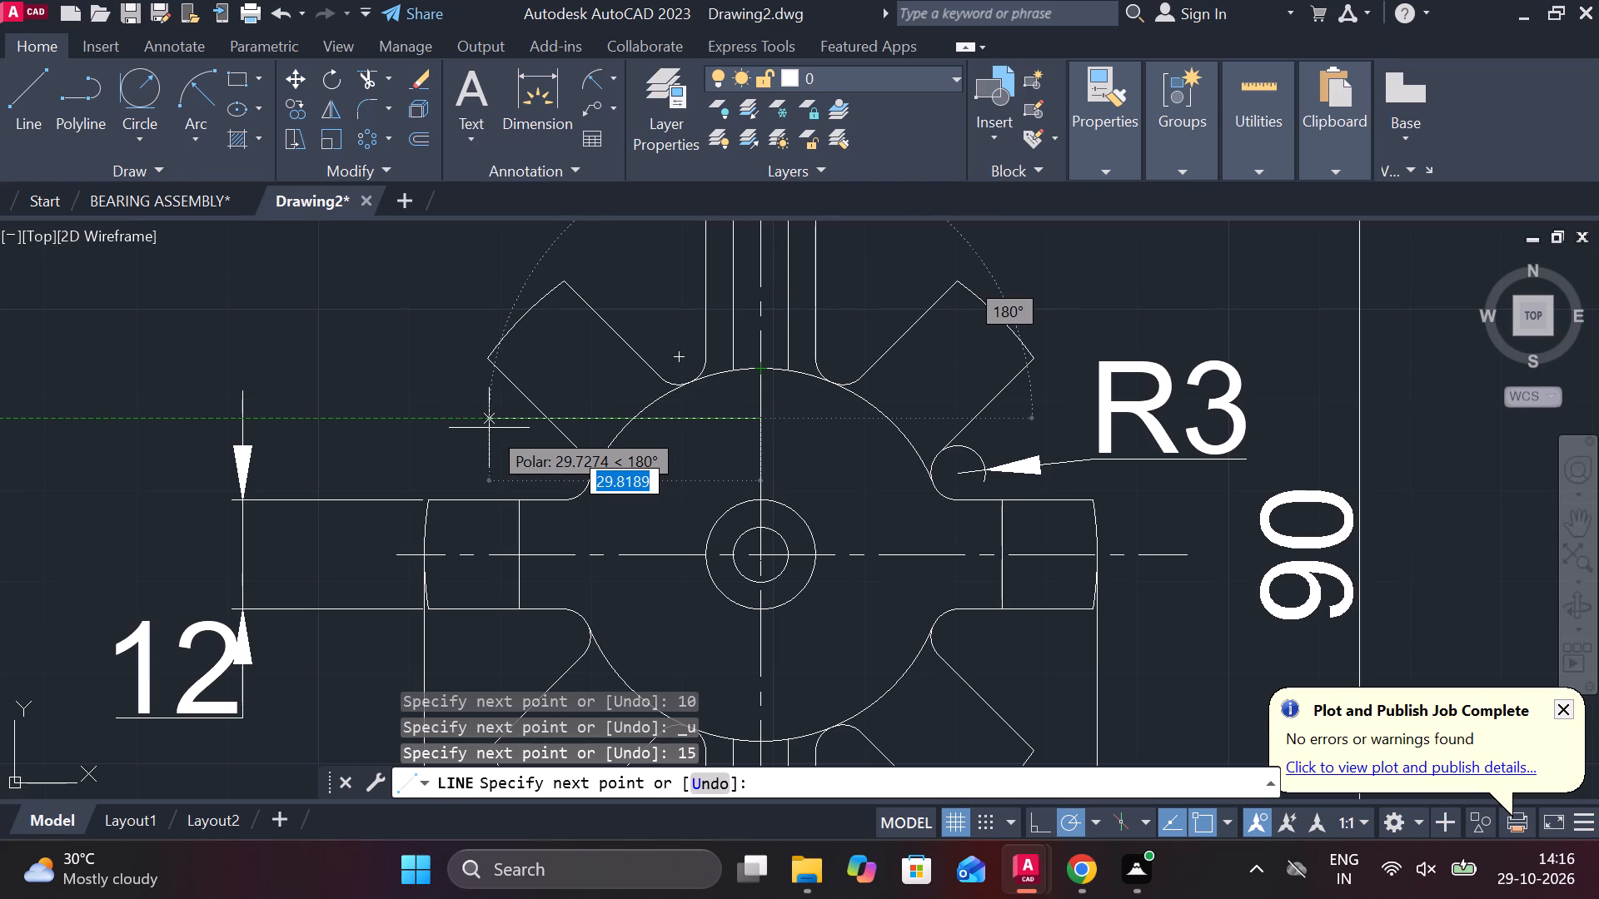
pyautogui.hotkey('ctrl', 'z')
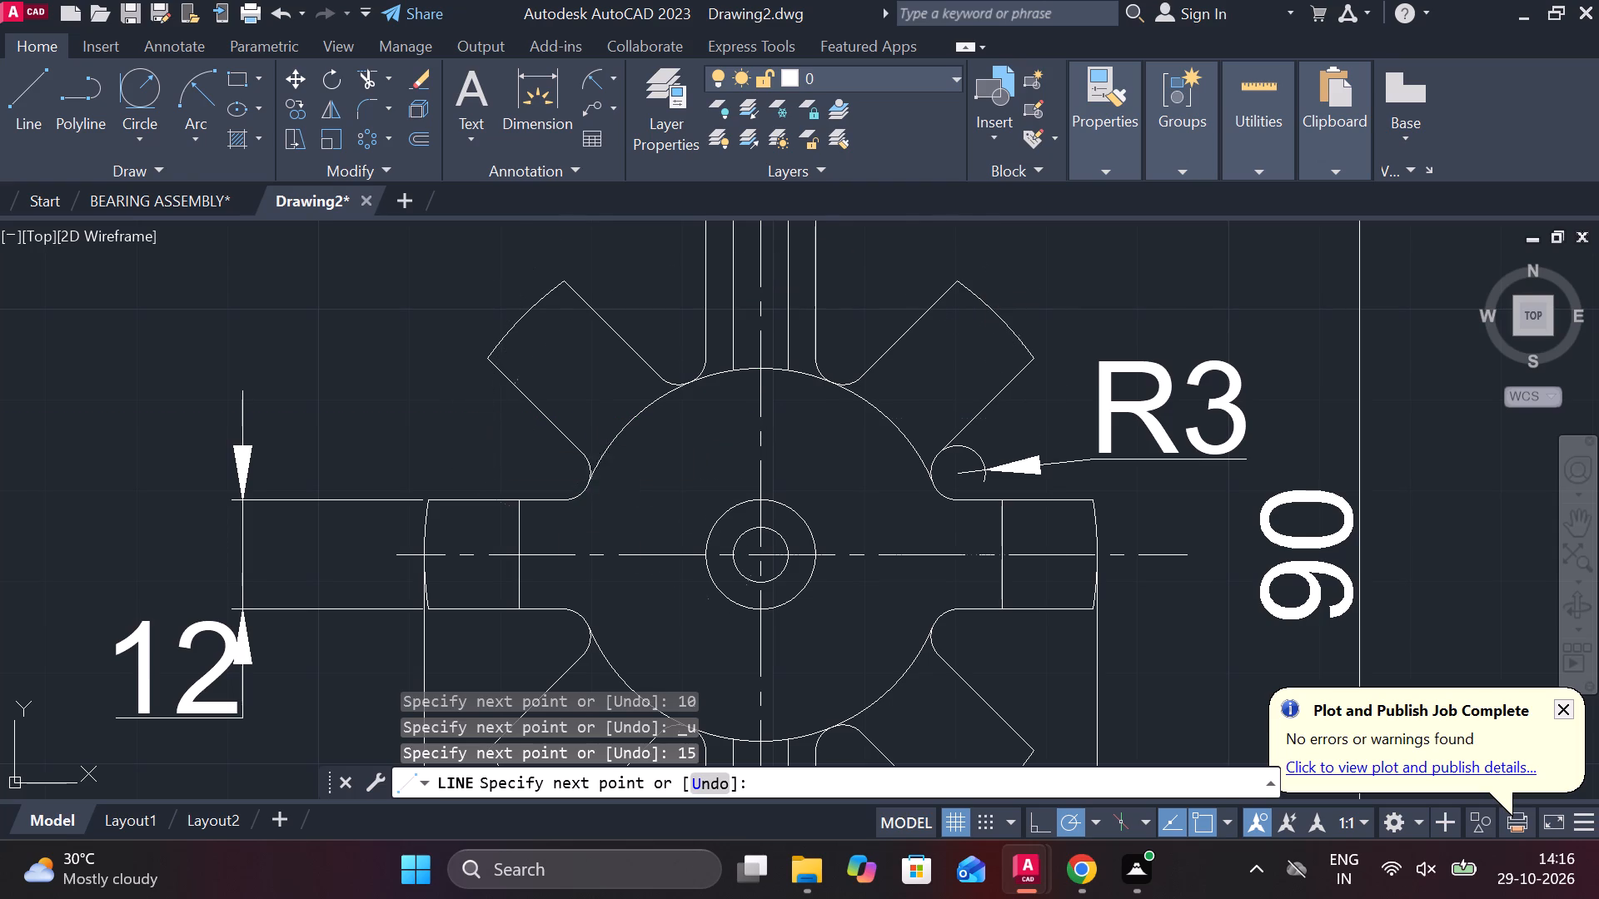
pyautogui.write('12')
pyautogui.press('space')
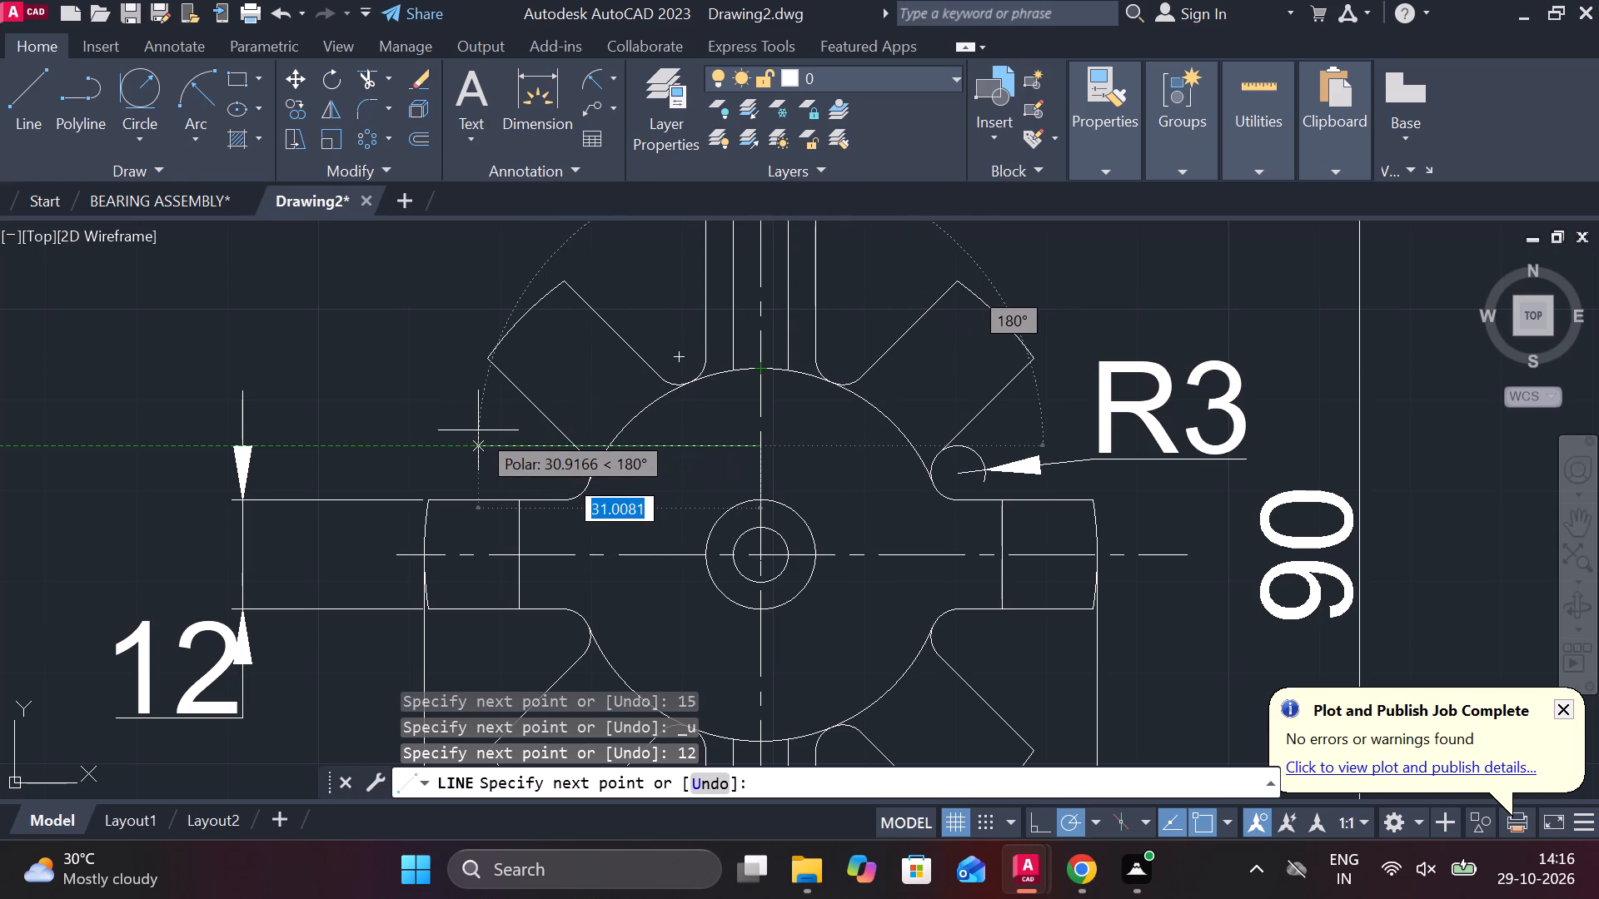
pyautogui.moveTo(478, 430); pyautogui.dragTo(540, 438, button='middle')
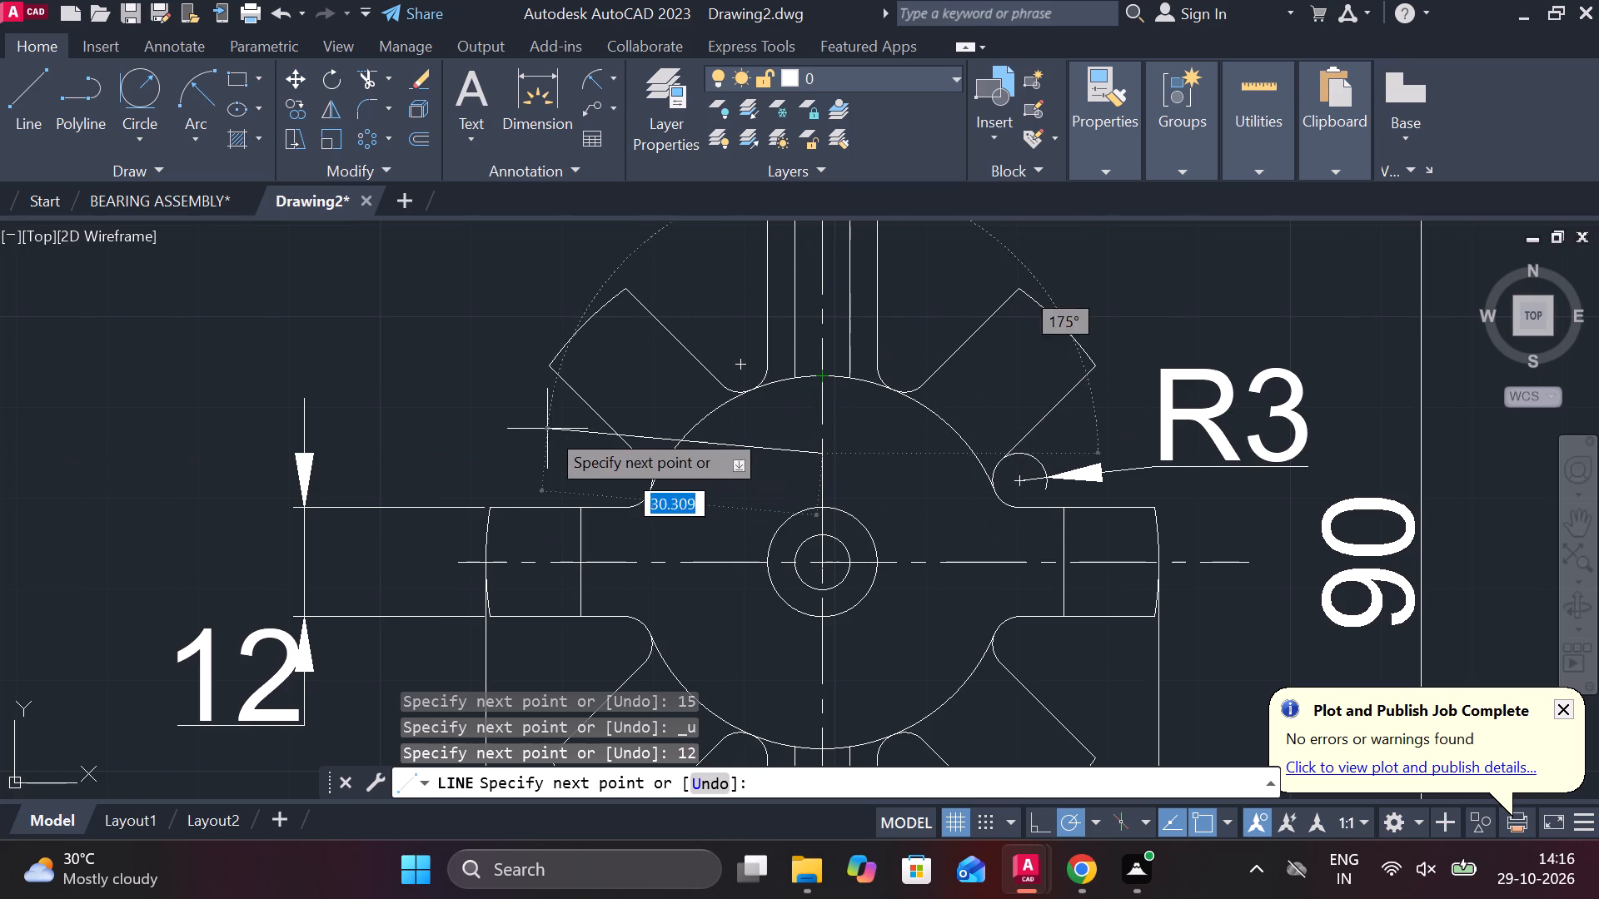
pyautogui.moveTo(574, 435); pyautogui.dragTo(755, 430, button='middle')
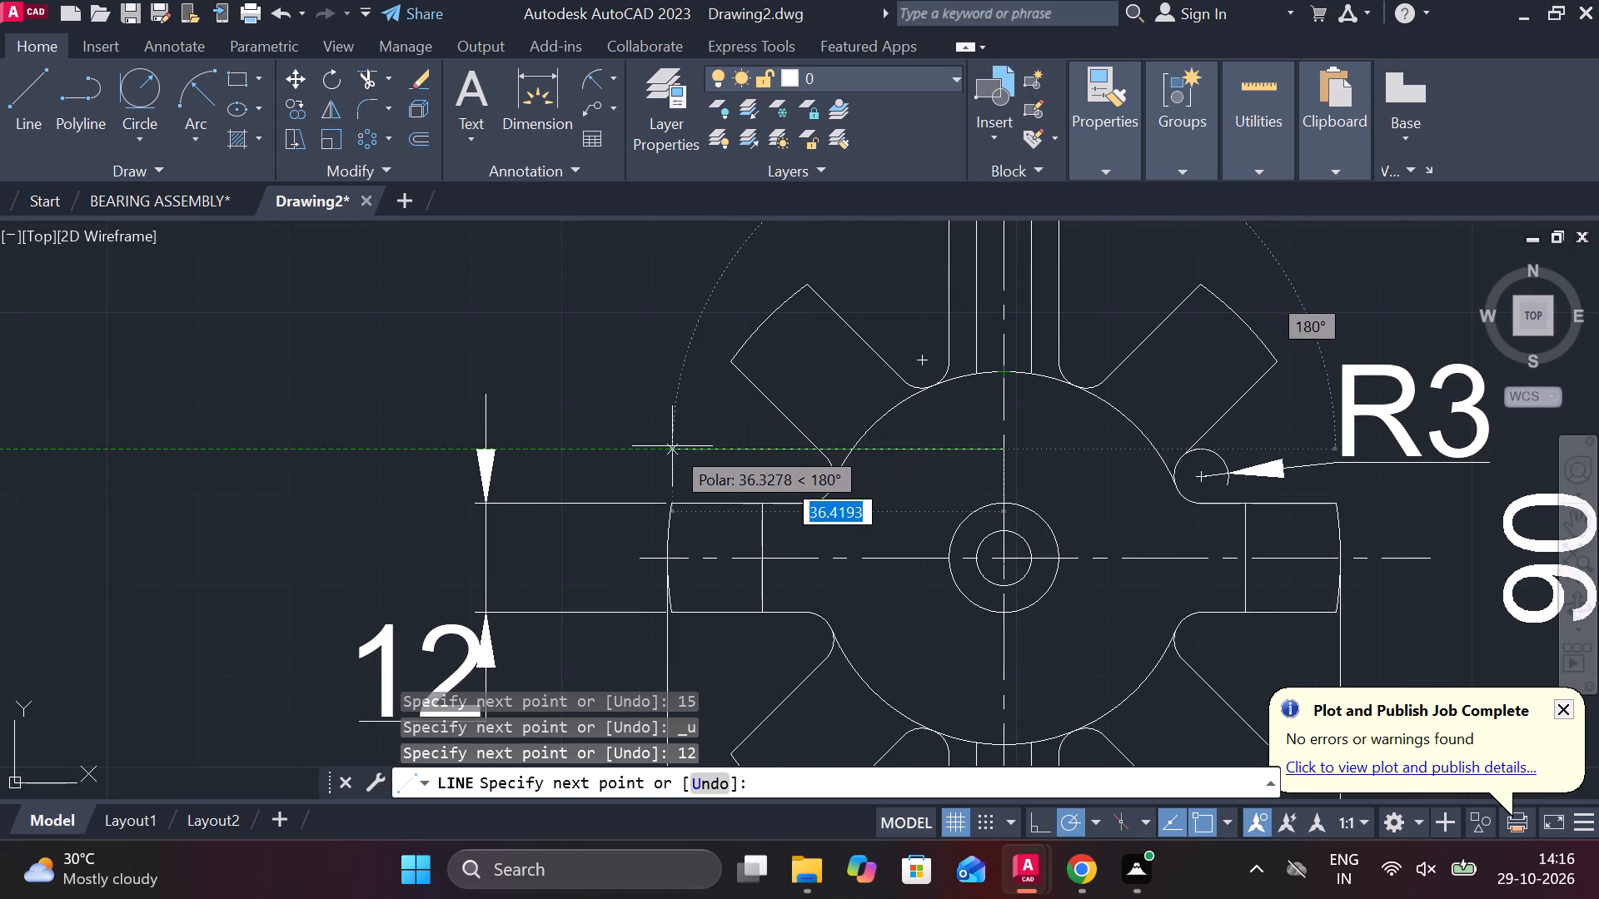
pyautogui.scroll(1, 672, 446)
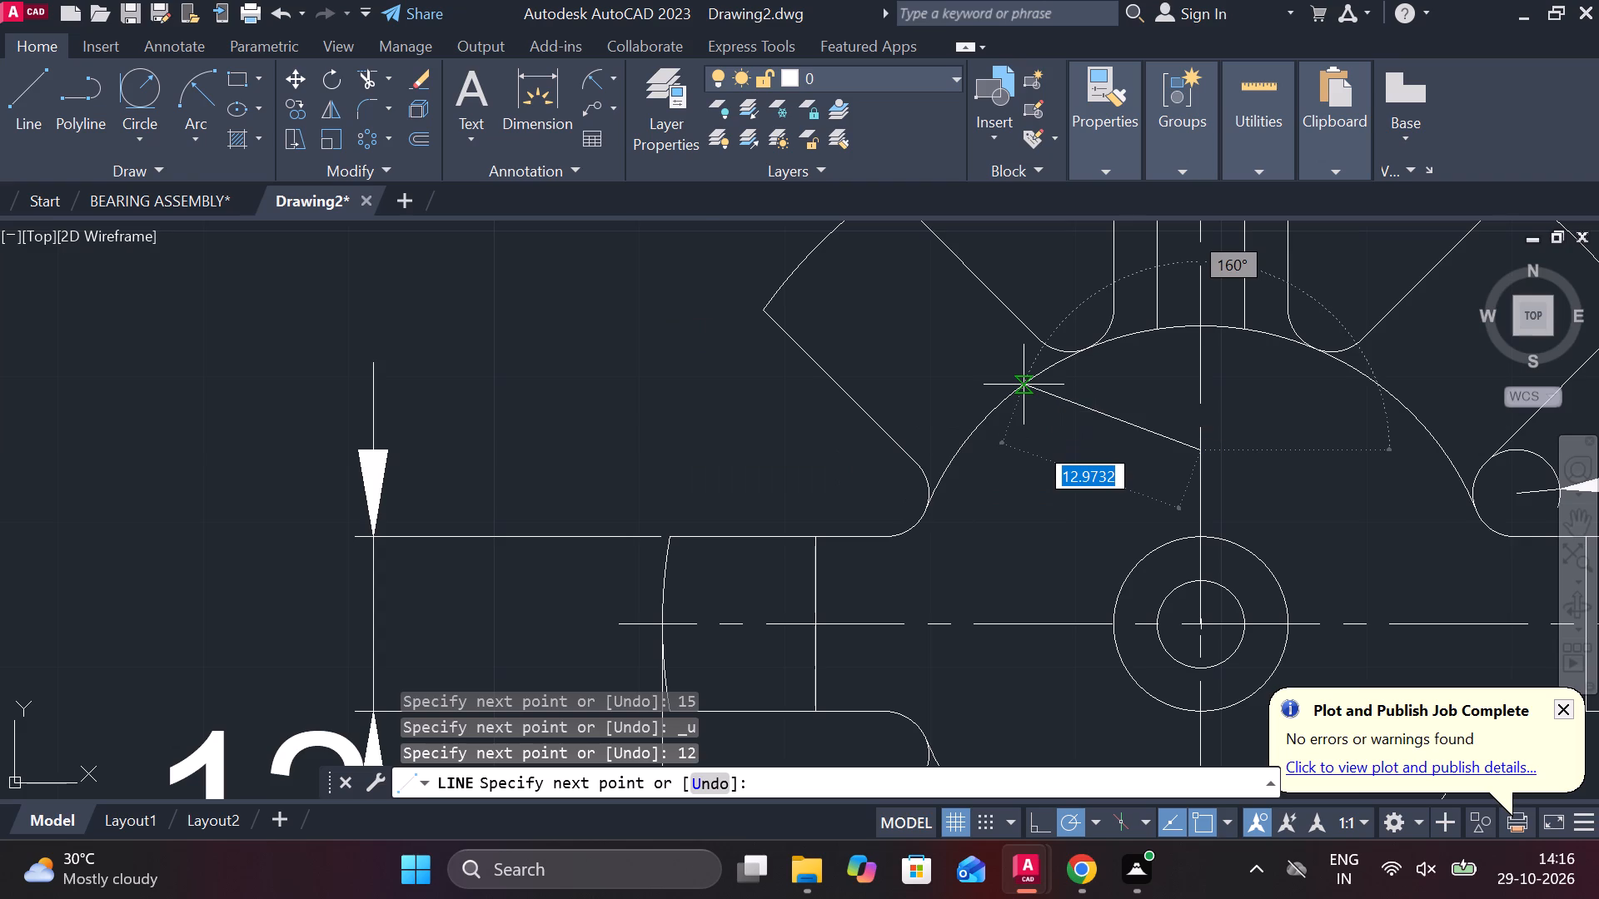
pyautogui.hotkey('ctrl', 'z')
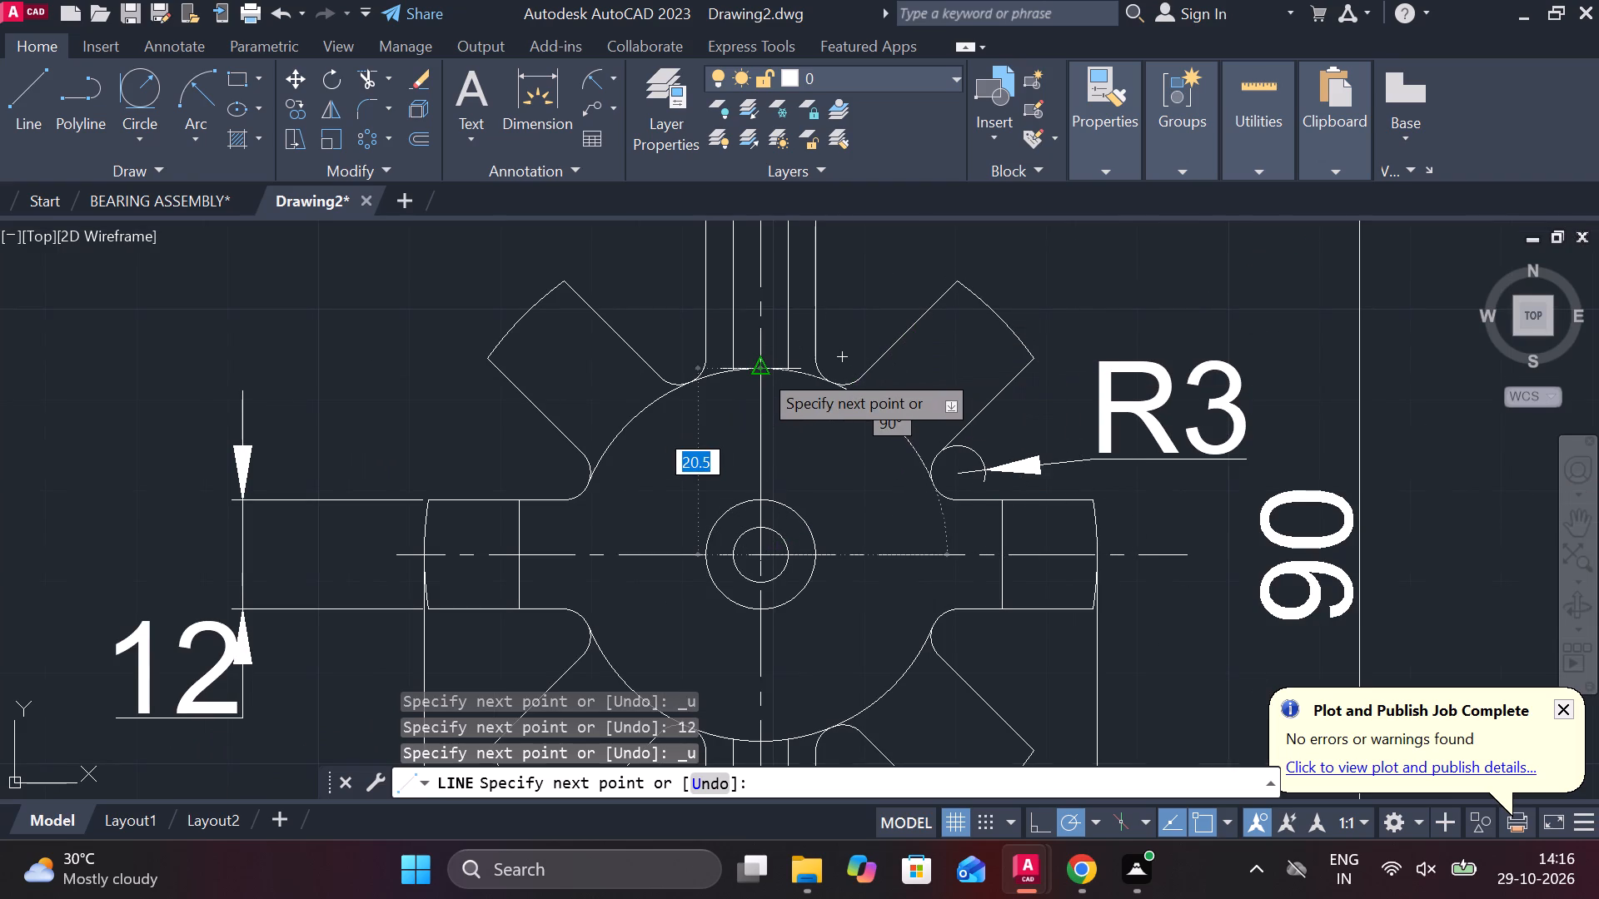
# Draw the line 13 straight up from the circles' centre, continuing horizontally about 32 toward the left arm's side.
pyautogui.write('13')
pyautogui.press('space')
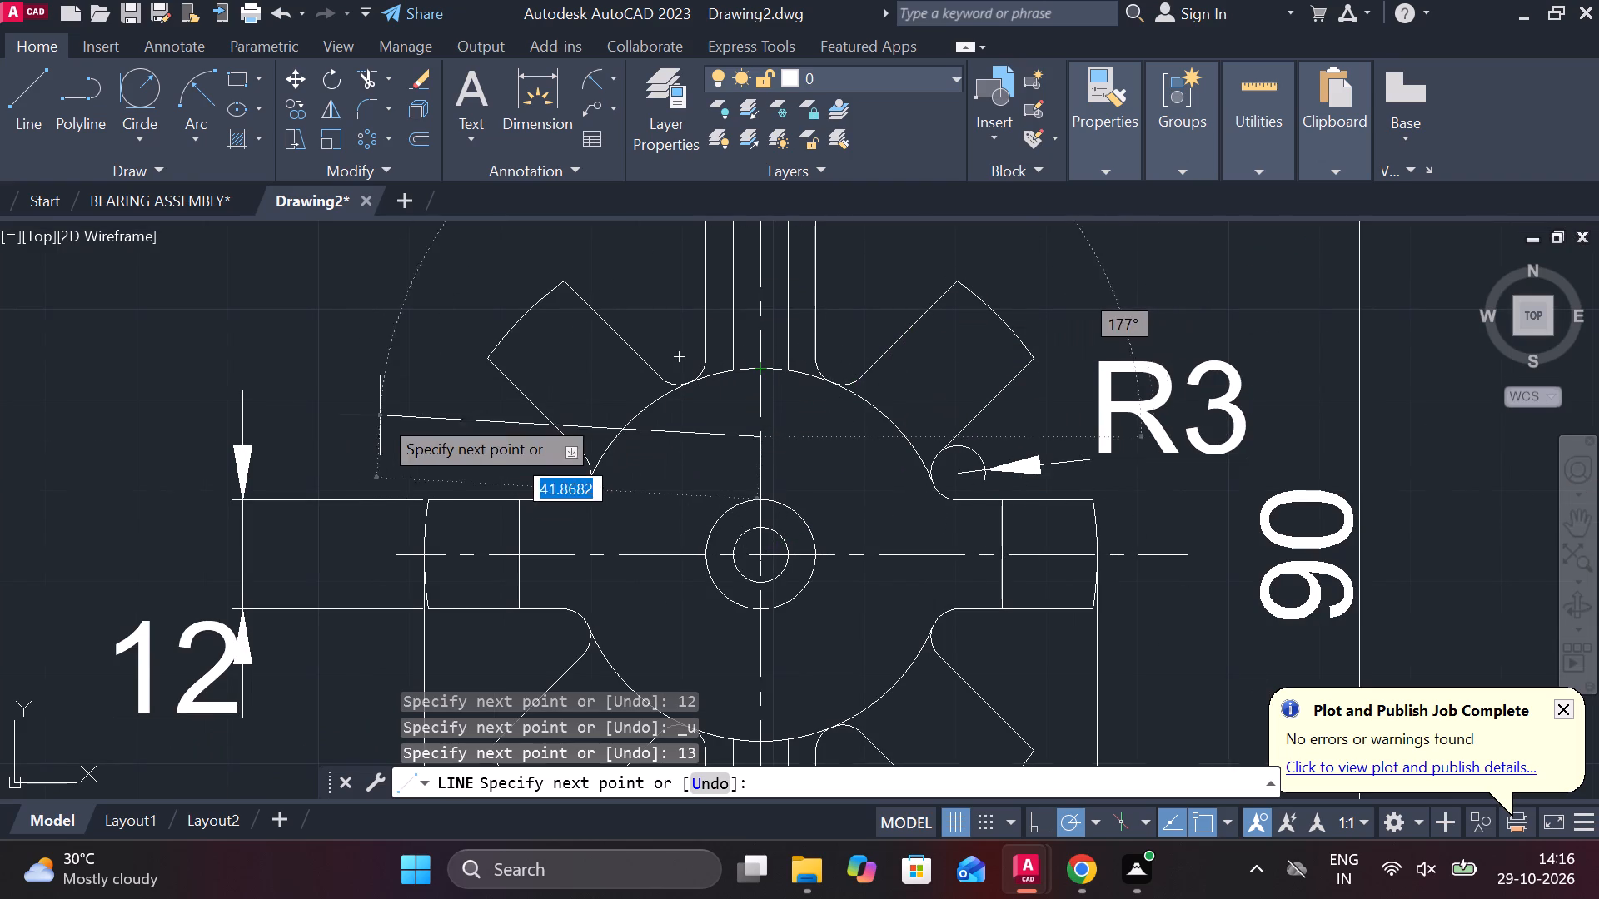
pyautogui.moveTo(416, 420); pyautogui.dragTo(493, 427, button='middle')
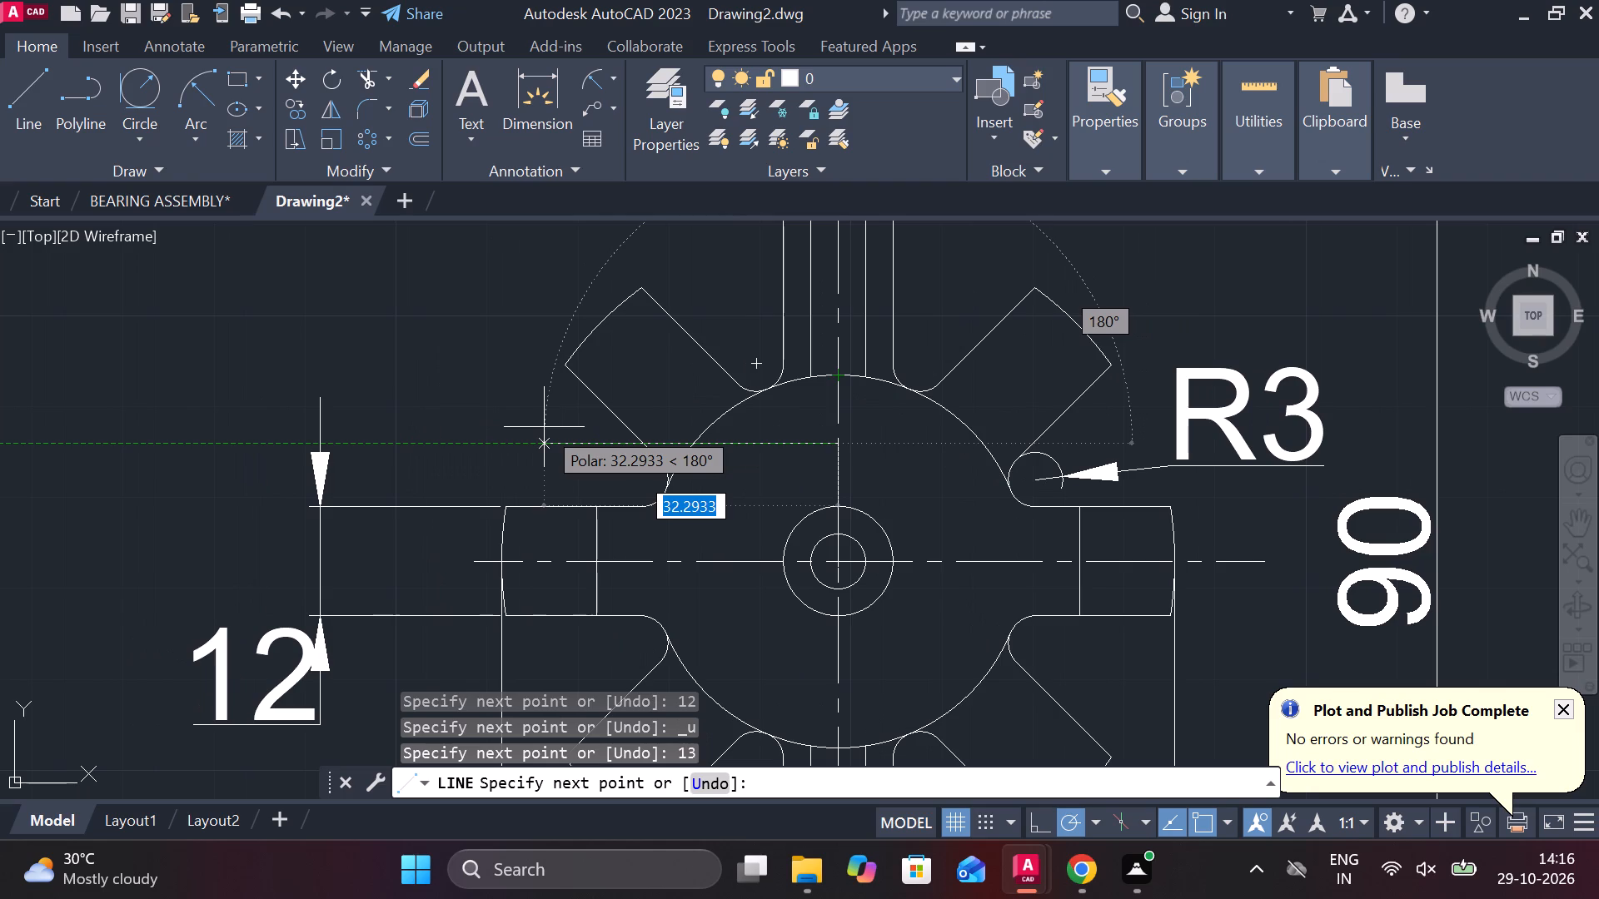
pyautogui.press('Escape')
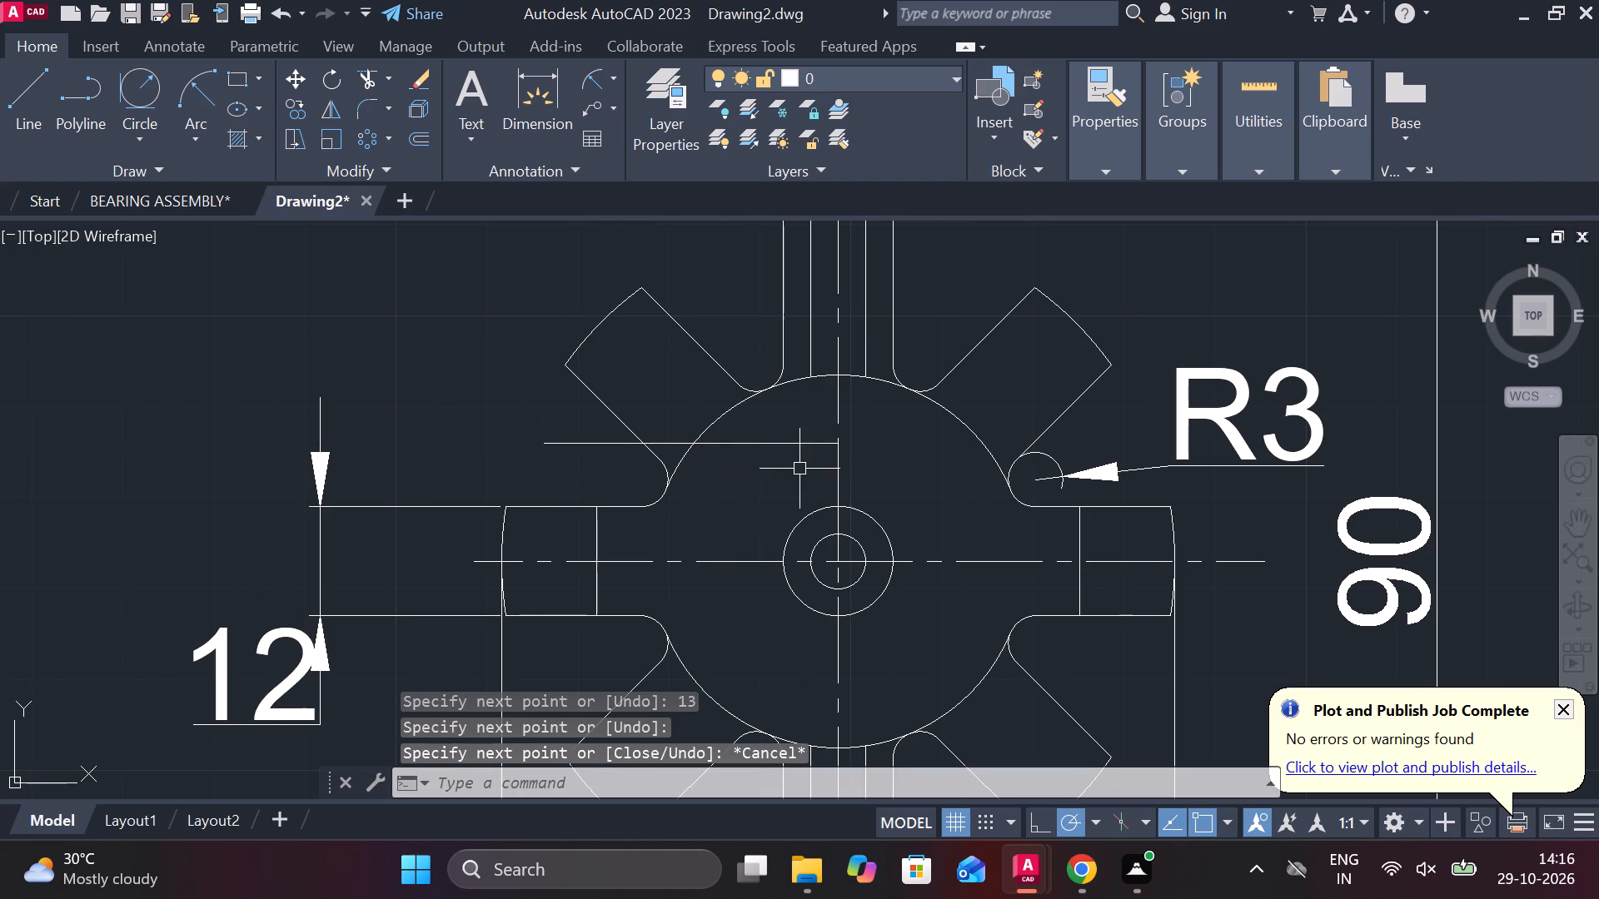
# Offset the vertical construction line 9 toward the left arm.
pyautogui.click(838, 473)
pyautogui.press('o')
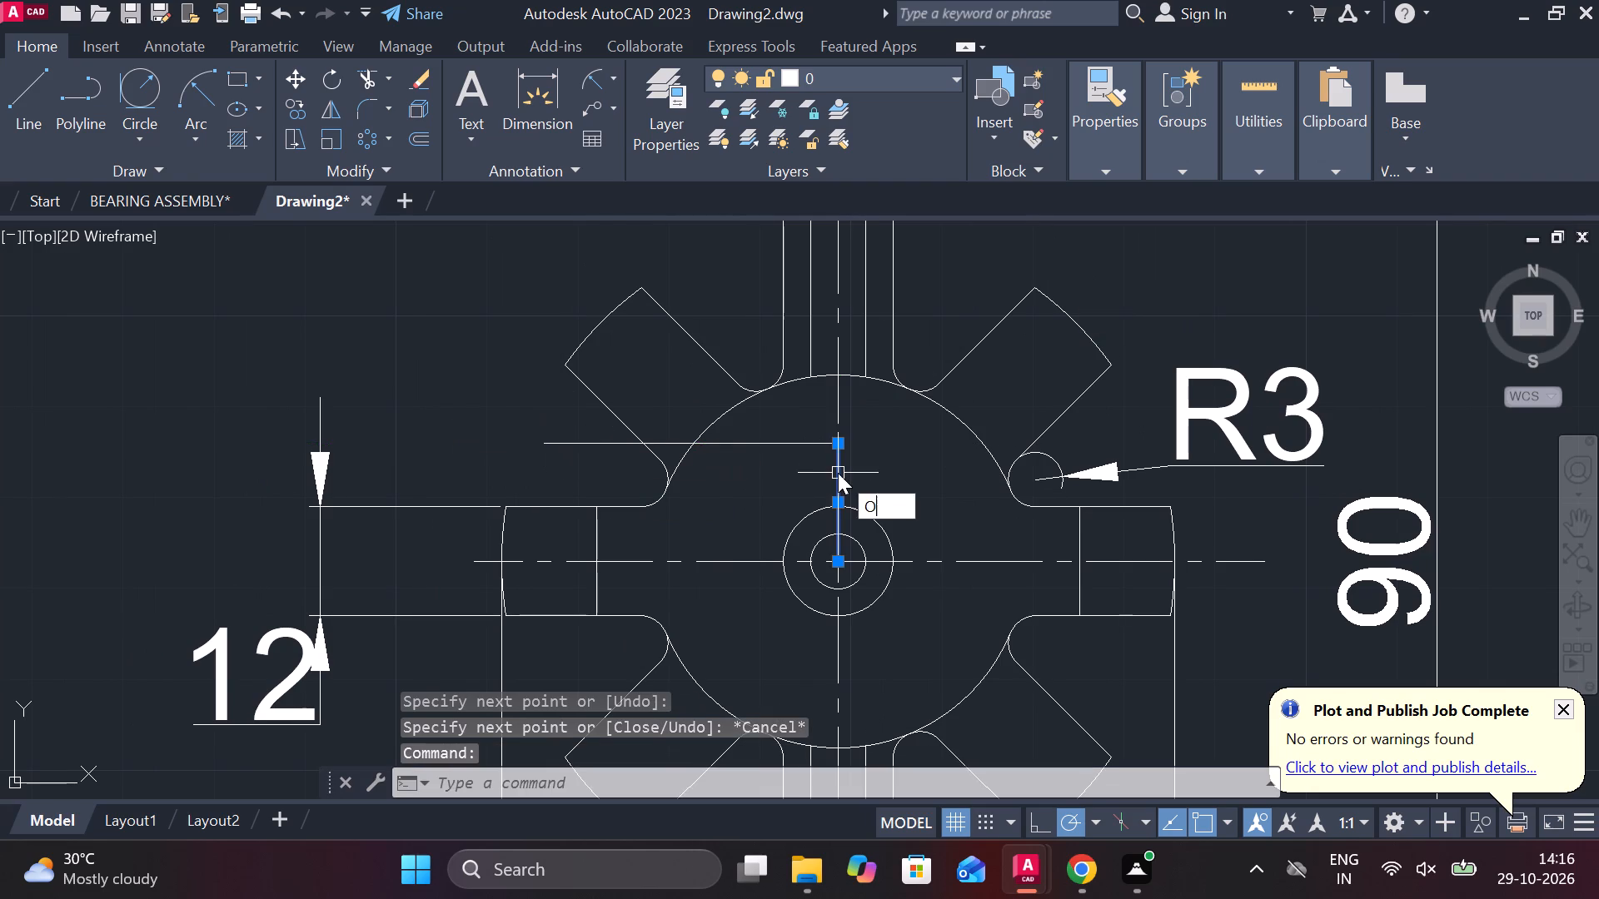
pyautogui.press('Return')
pyautogui.press('Return')
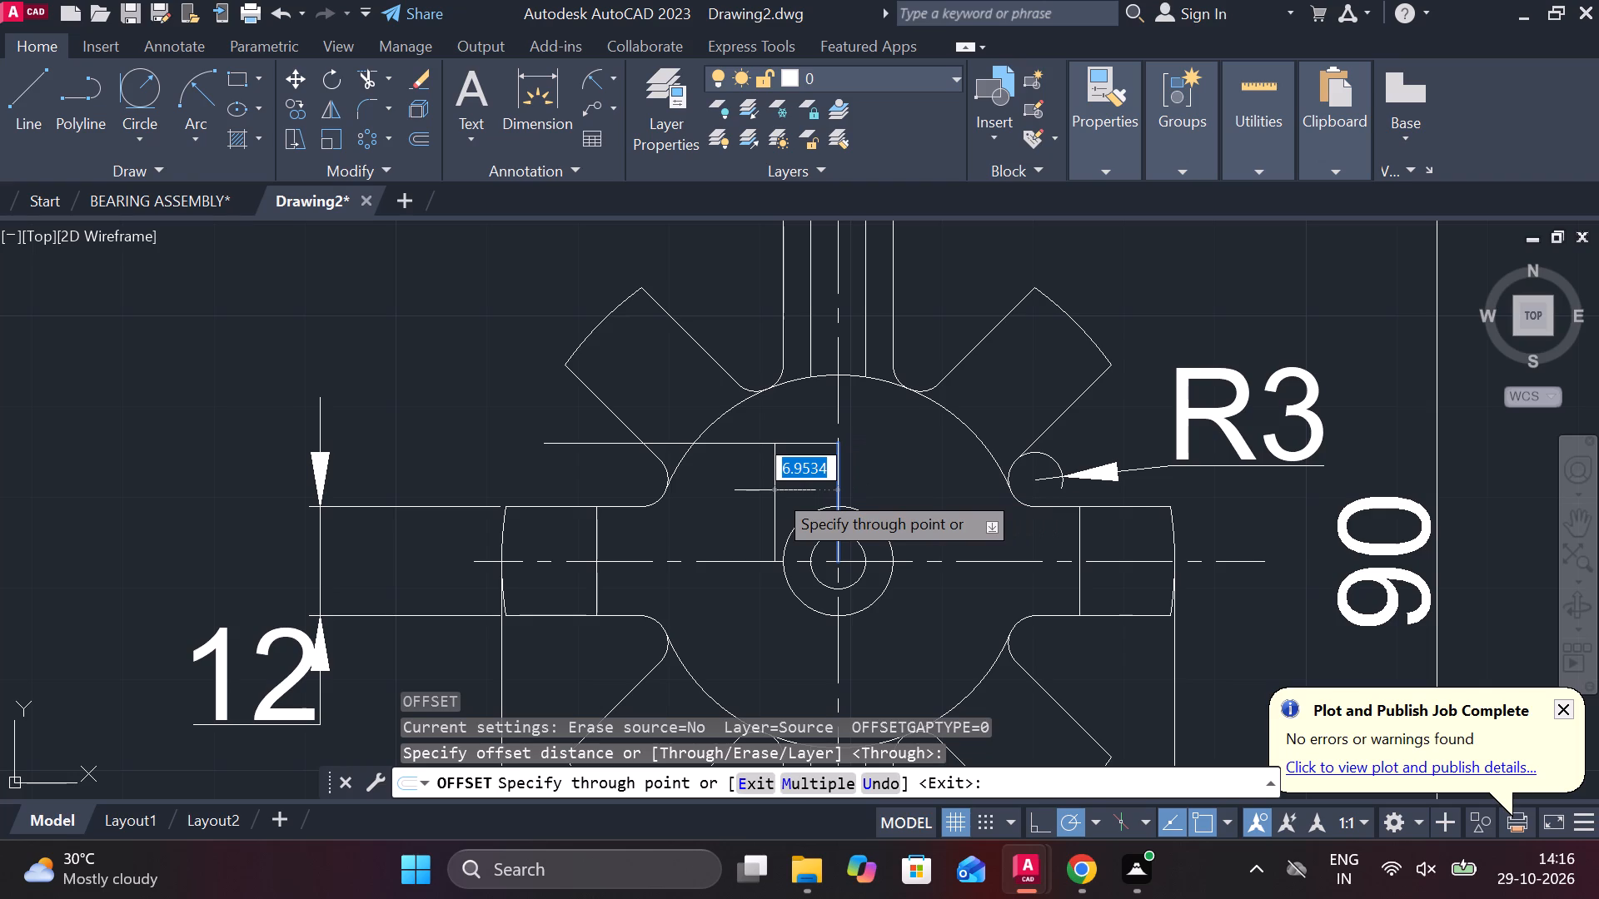
pyautogui.press('9')
pyautogui.press('Return')
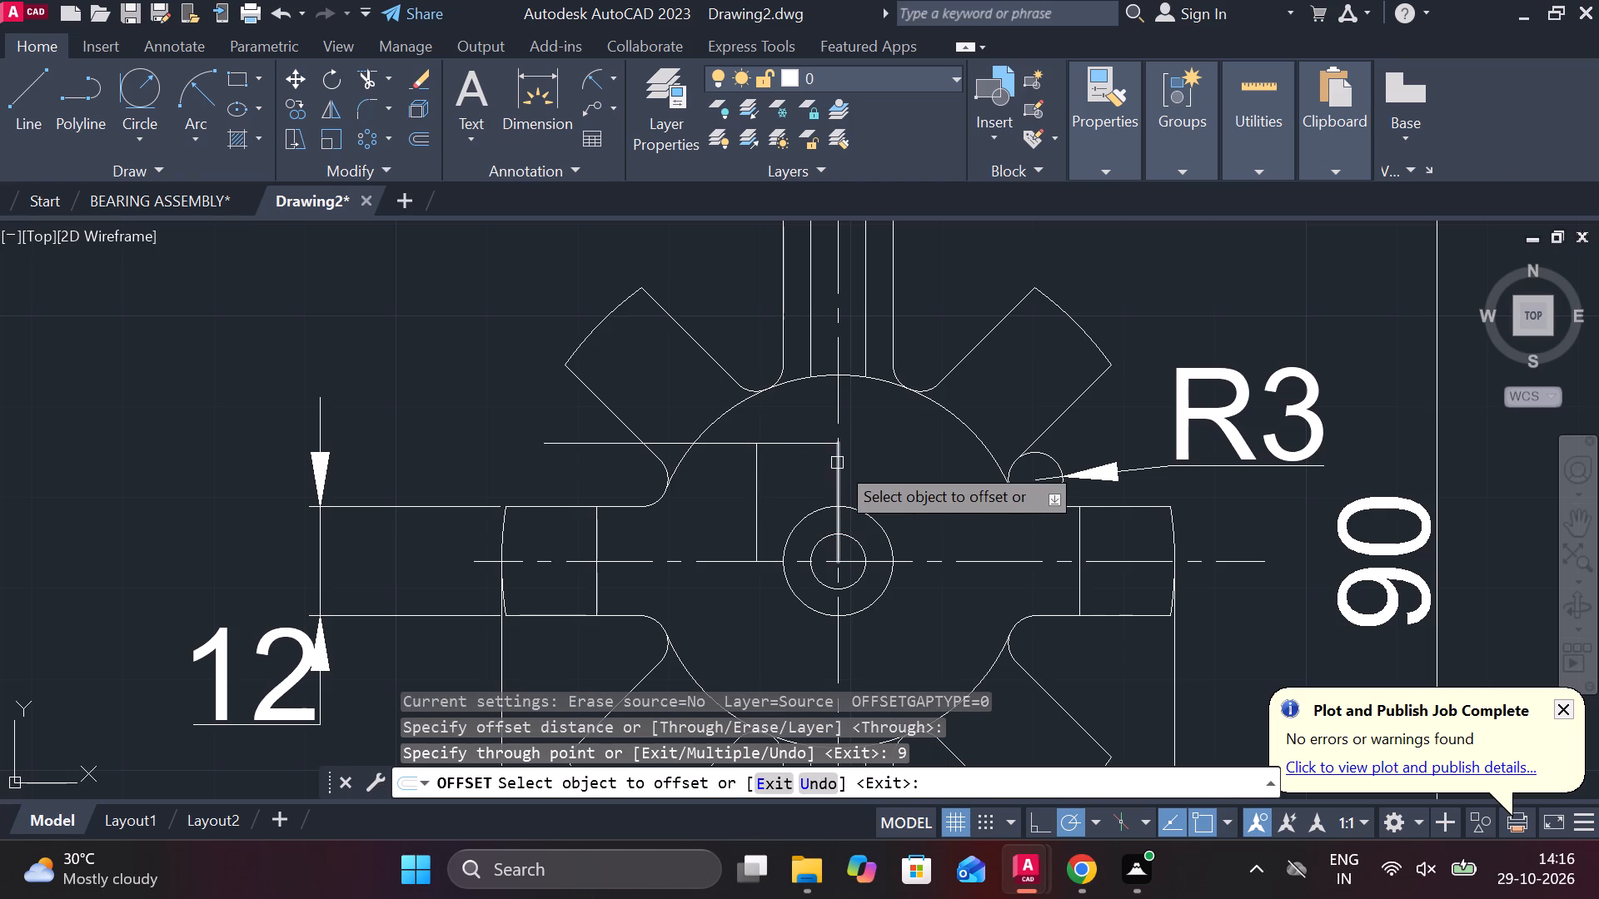
pyautogui.click(837, 463)
pyautogui.press('Escape')
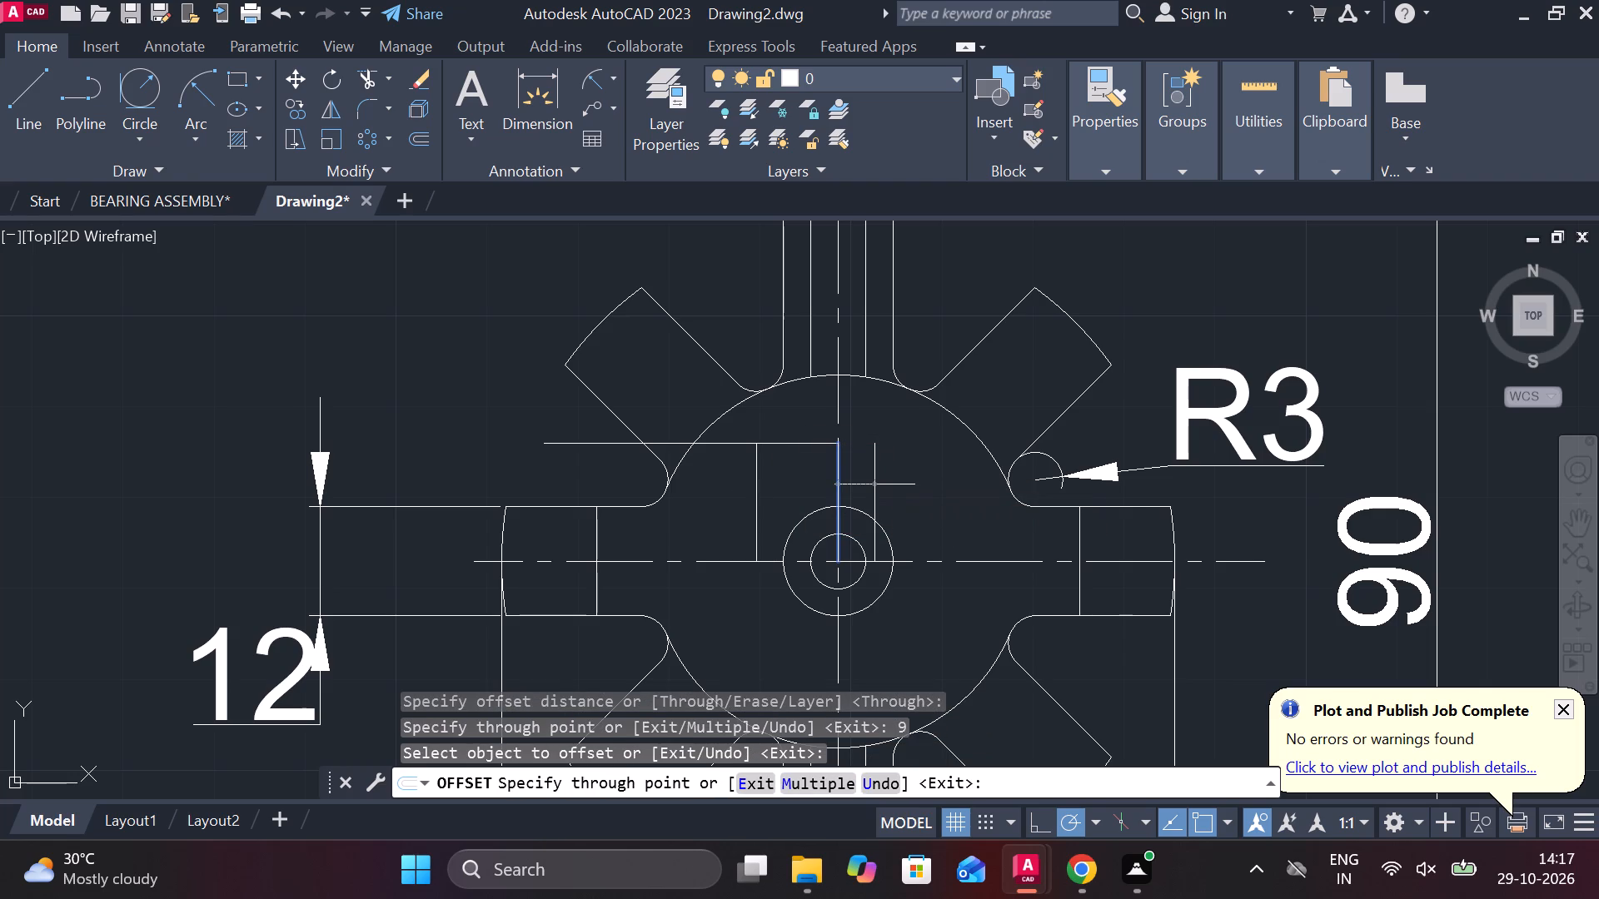
# Trim the horizontal line to the piece between the large circle and the offset line, and remove the original vertical construction line.
pyautogui.write('TR')
pyautogui.press('space')
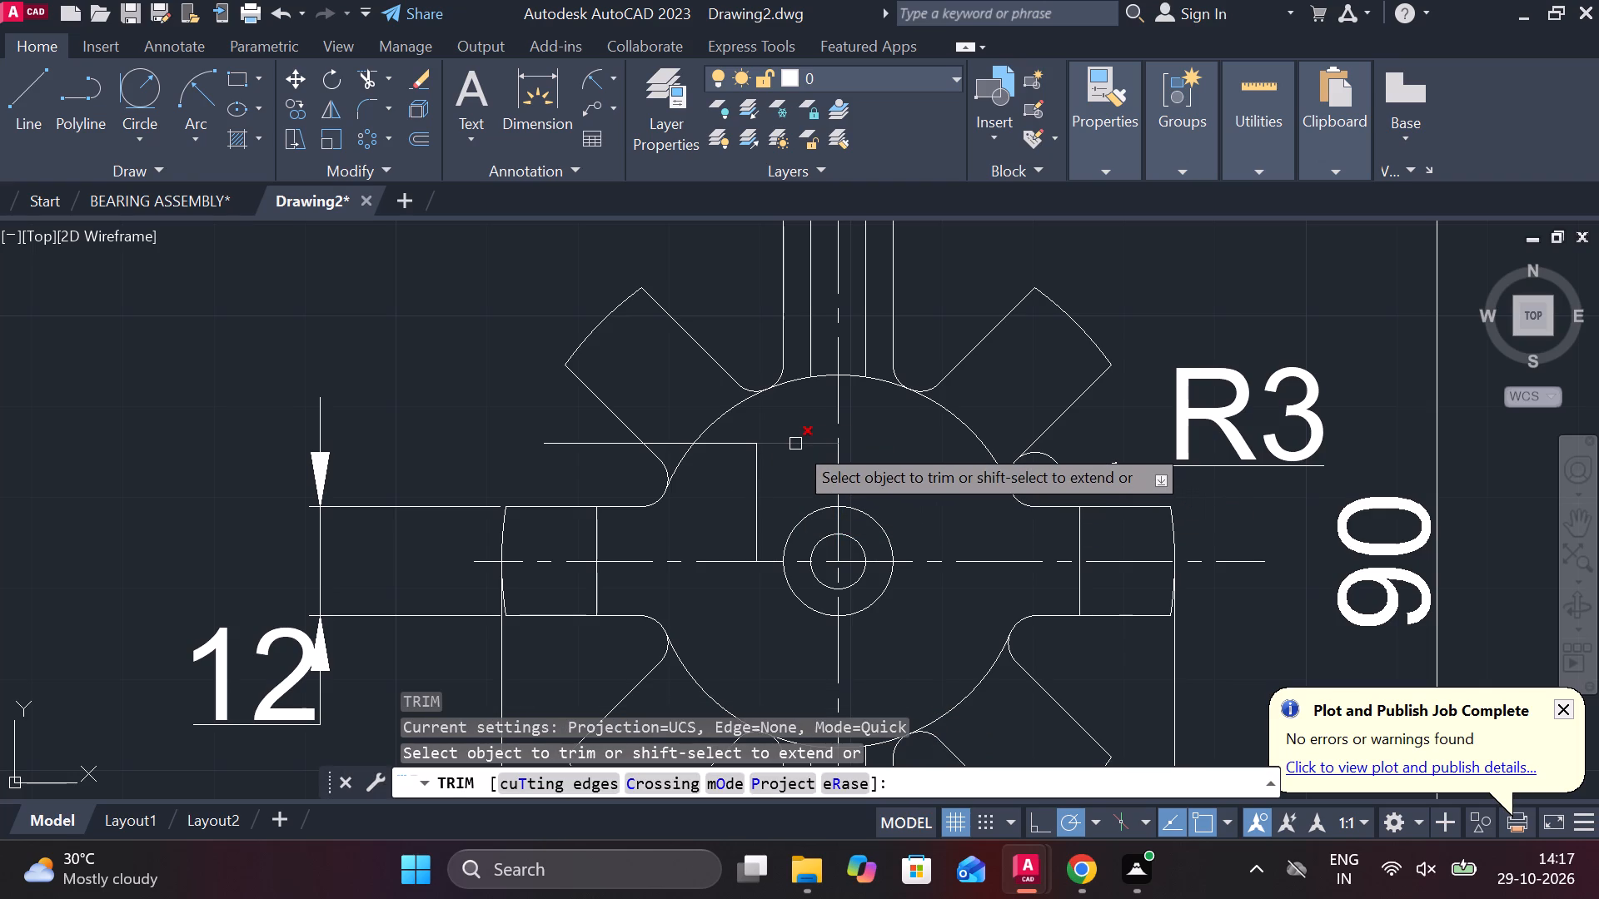
pyautogui.click(795, 444)
pyautogui.click(666, 441)
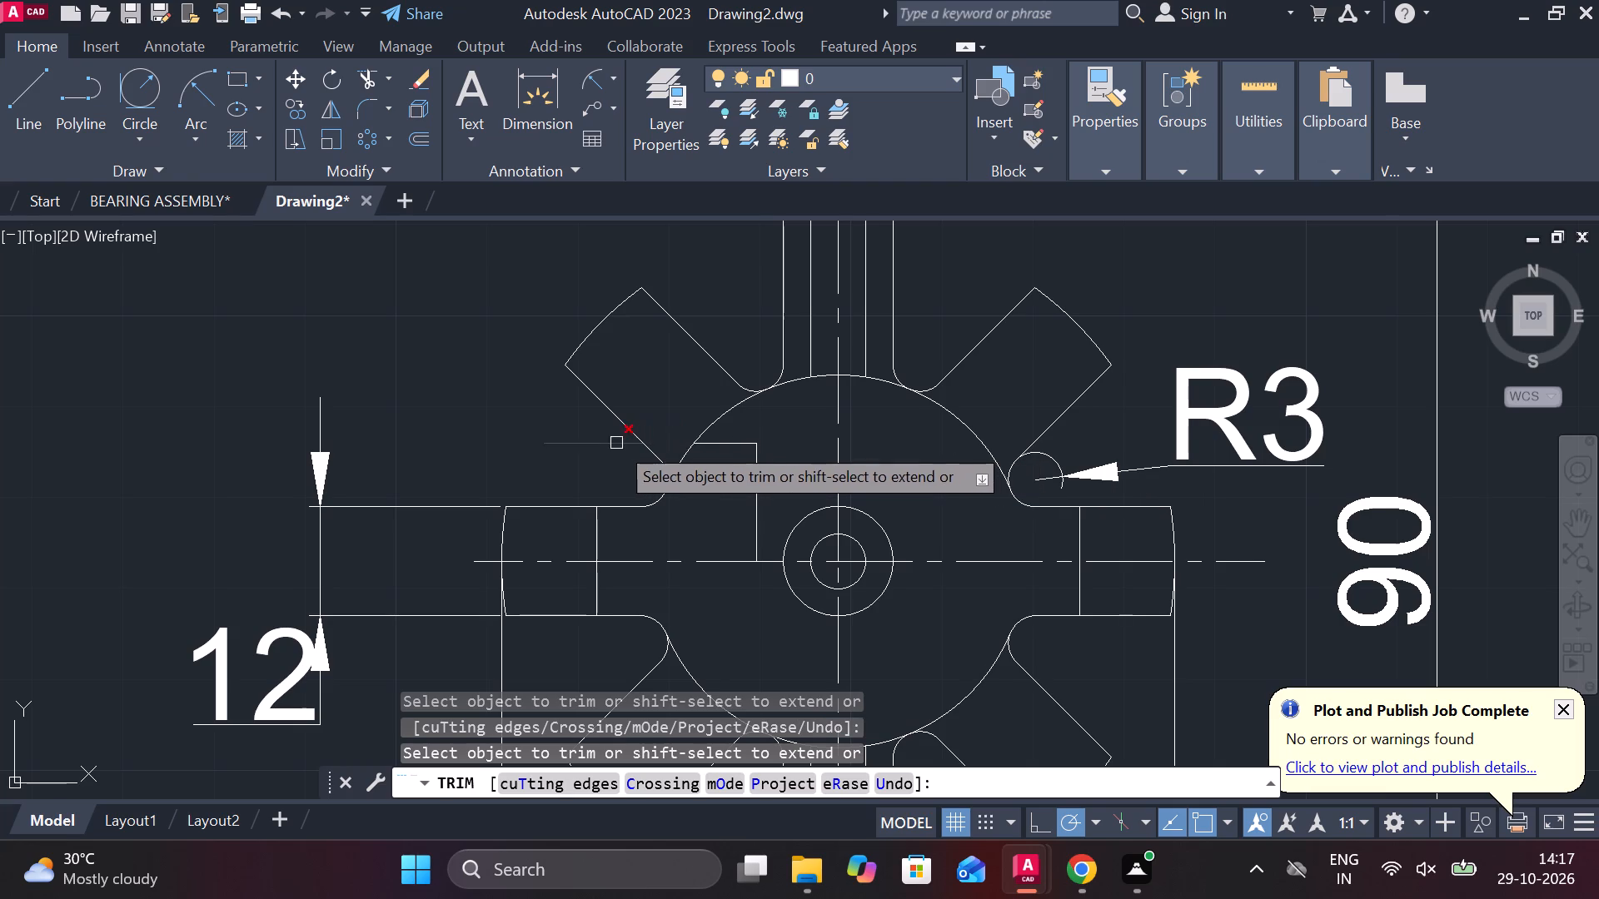
pyautogui.click(616, 443)
pyautogui.click(835, 477)
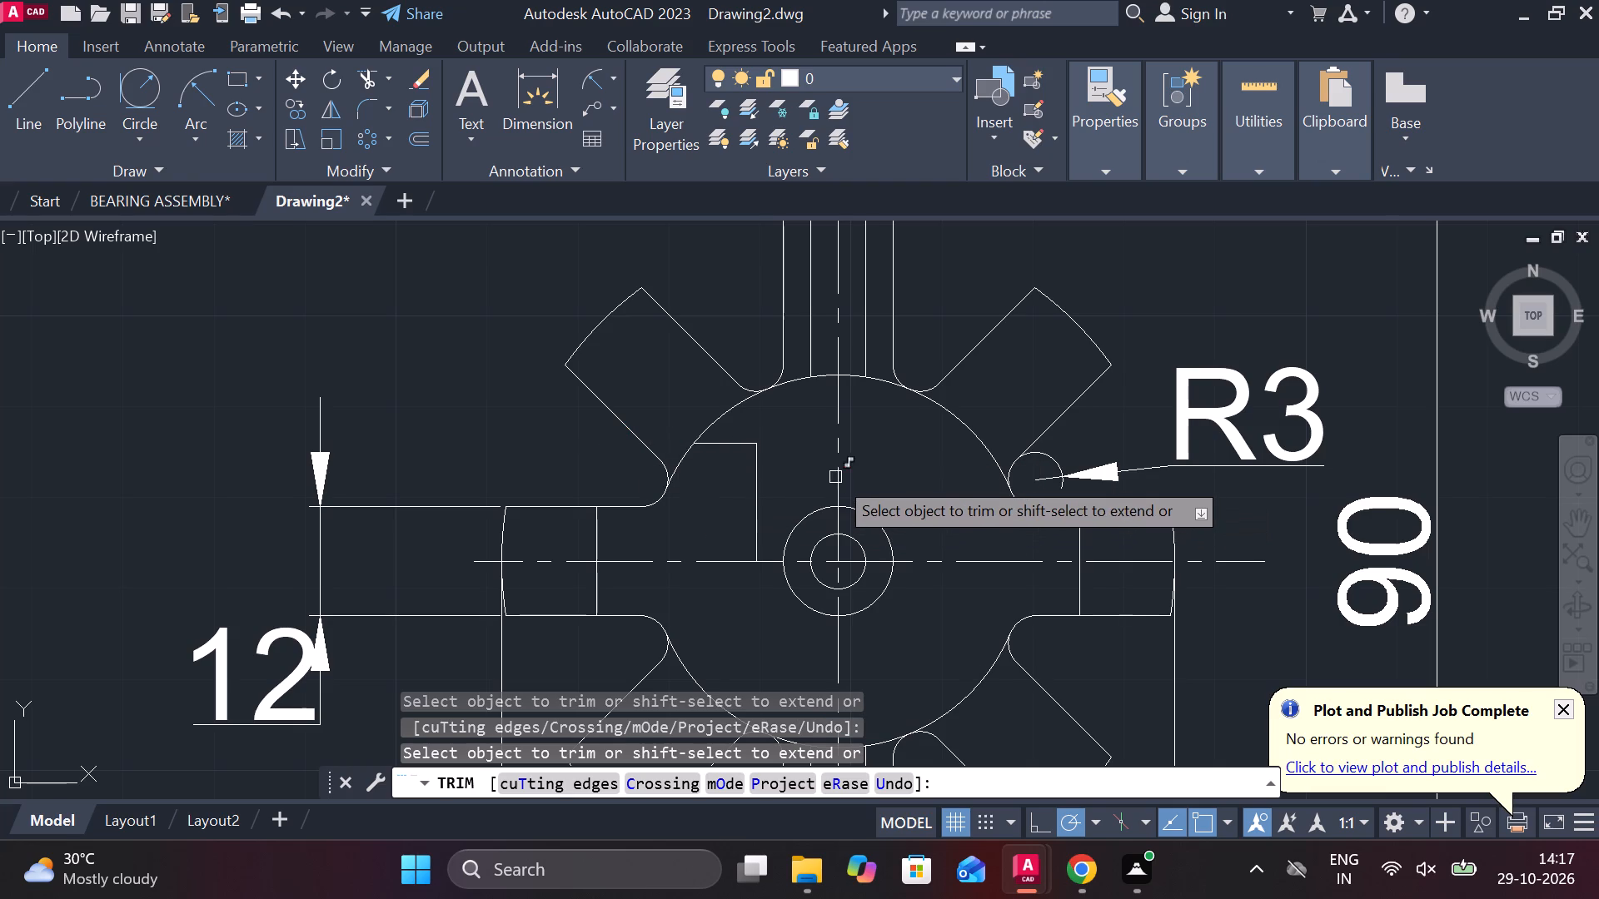
pyautogui.click(838, 524)
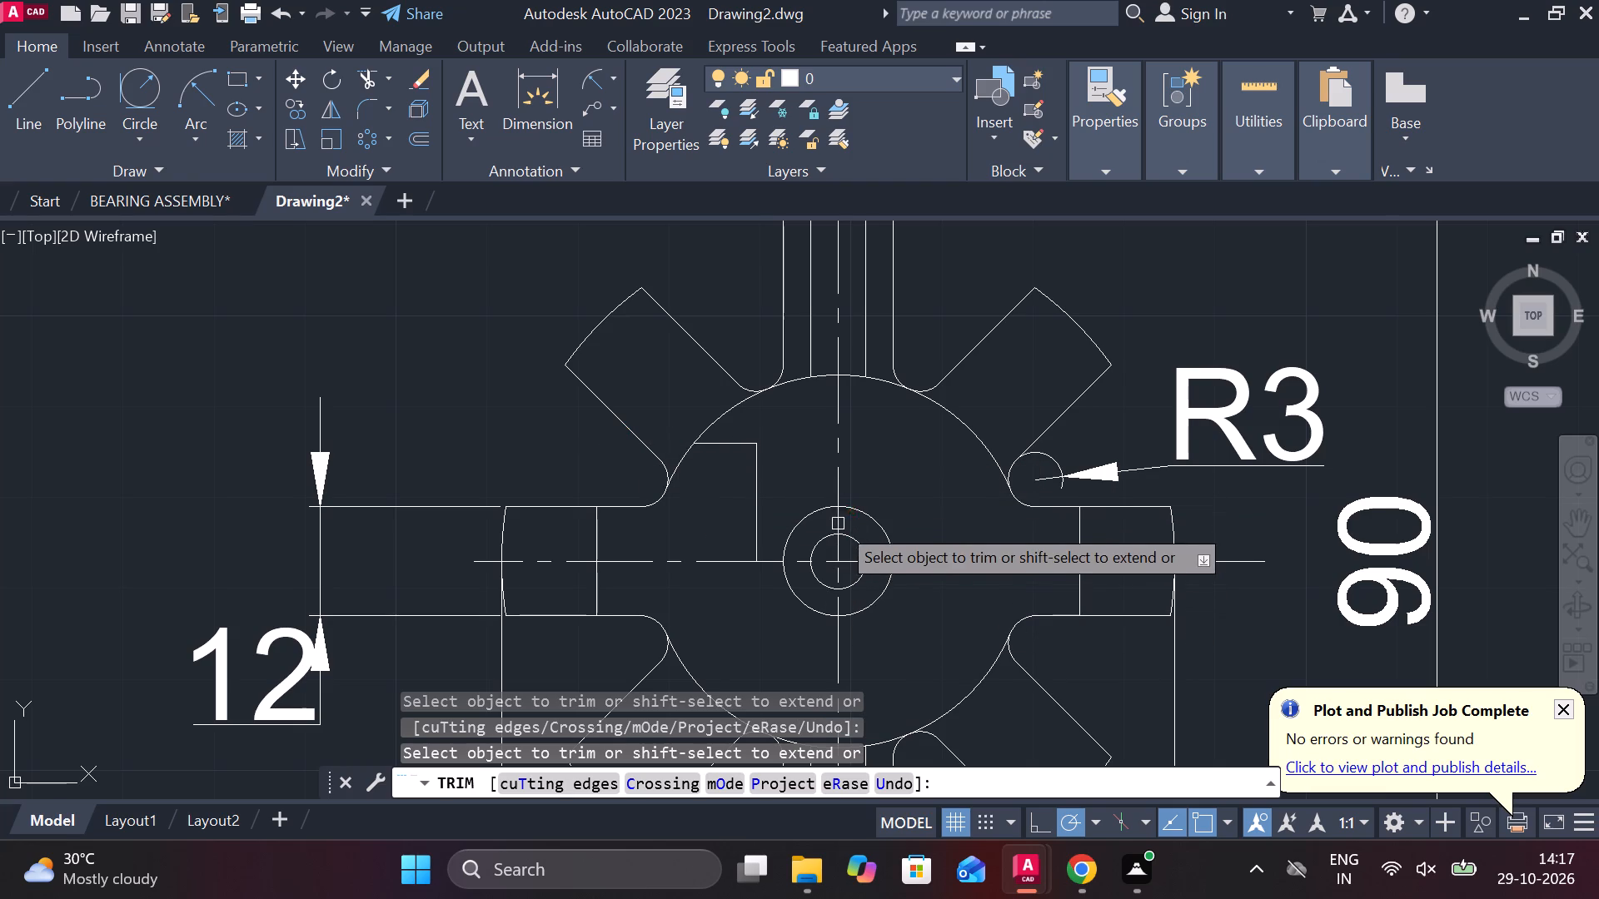
pyautogui.click(840, 494)
pyautogui.click(834, 484)
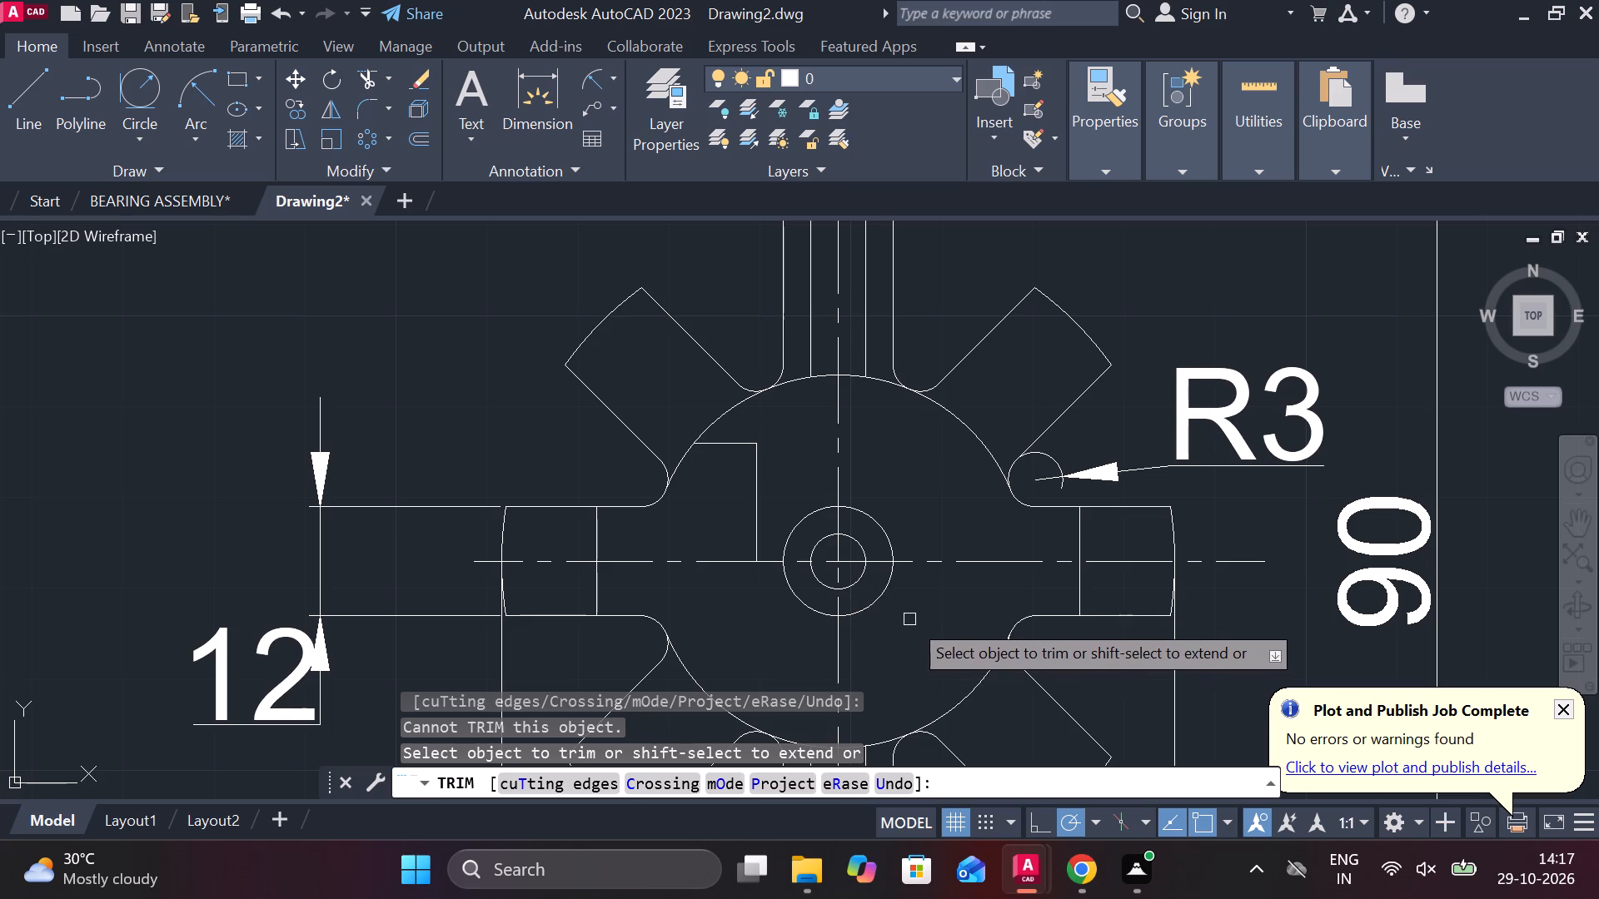
pyautogui.moveTo(909, 618); pyautogui.dragTo(894, 561, button='middle')
pyautogui.press('Escape')
# Mirror the two inner step lines about the circular view's horizontal centreline, keeping the originals.
pyautogui.click(723, 385)
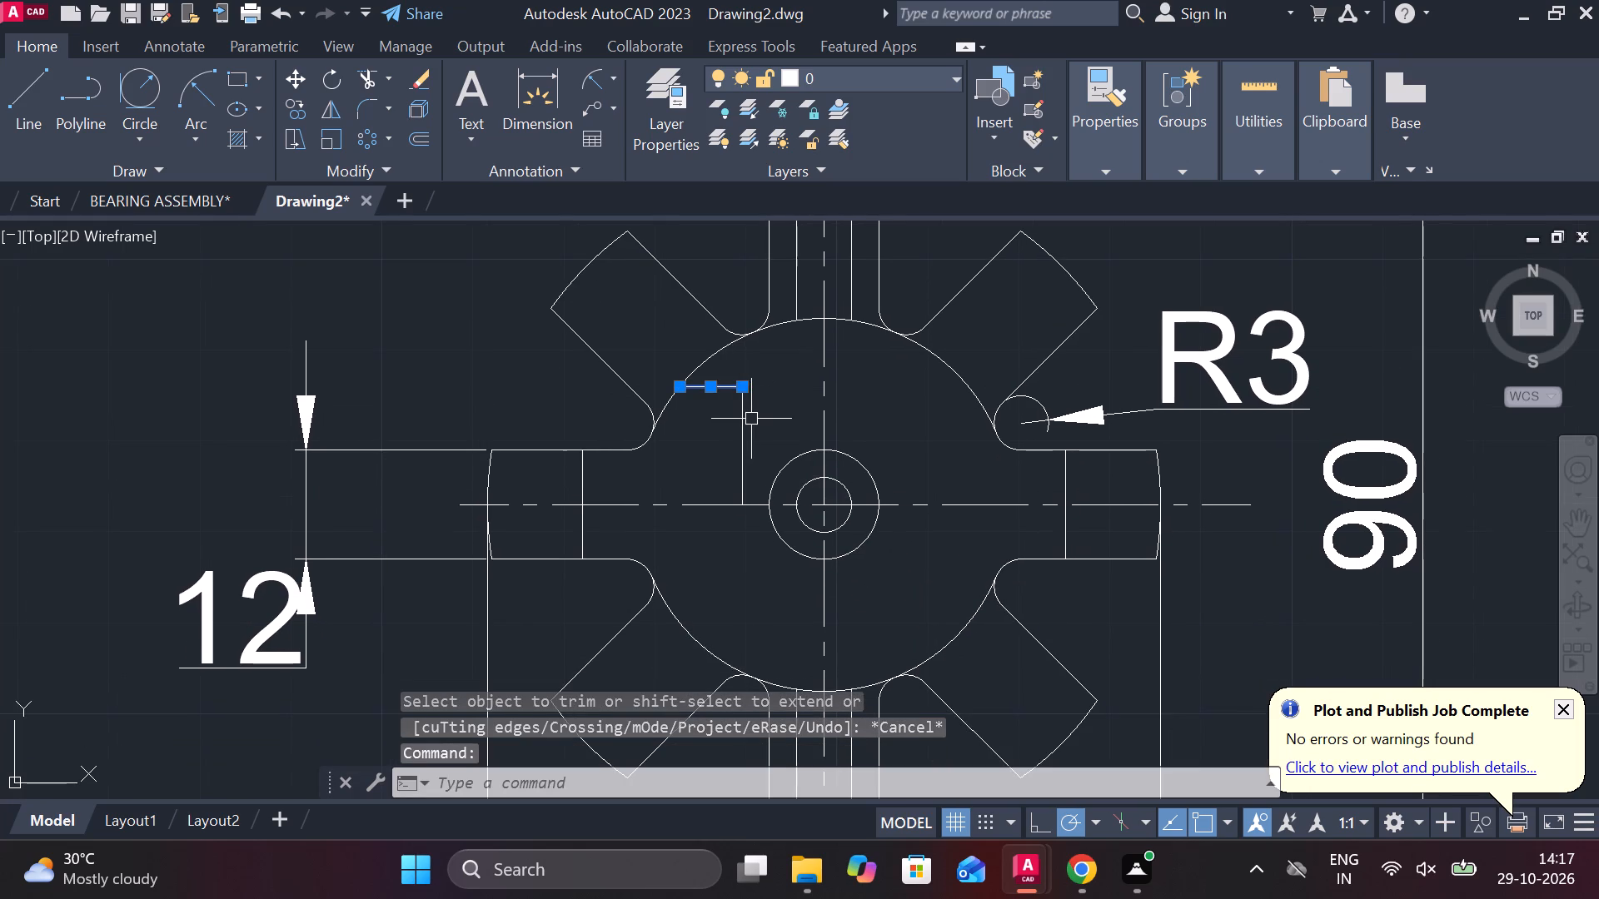
pyautogui.click(740, 418)
pyautogui.write('MI')
pyautogui.press('Return')
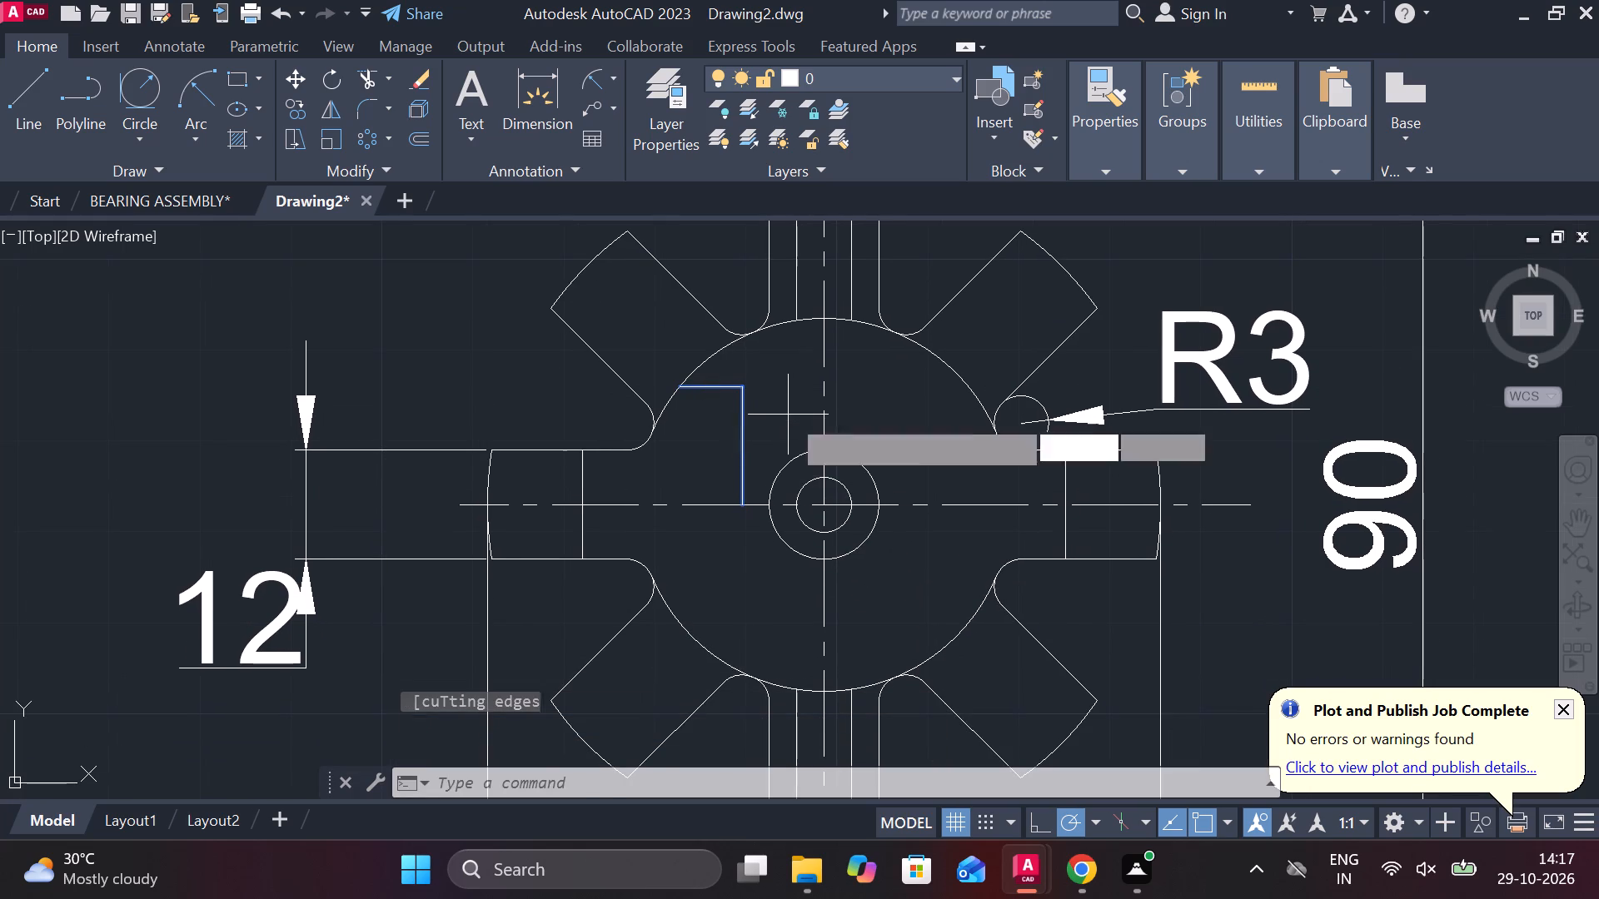
pyautogui.click(828, 500)
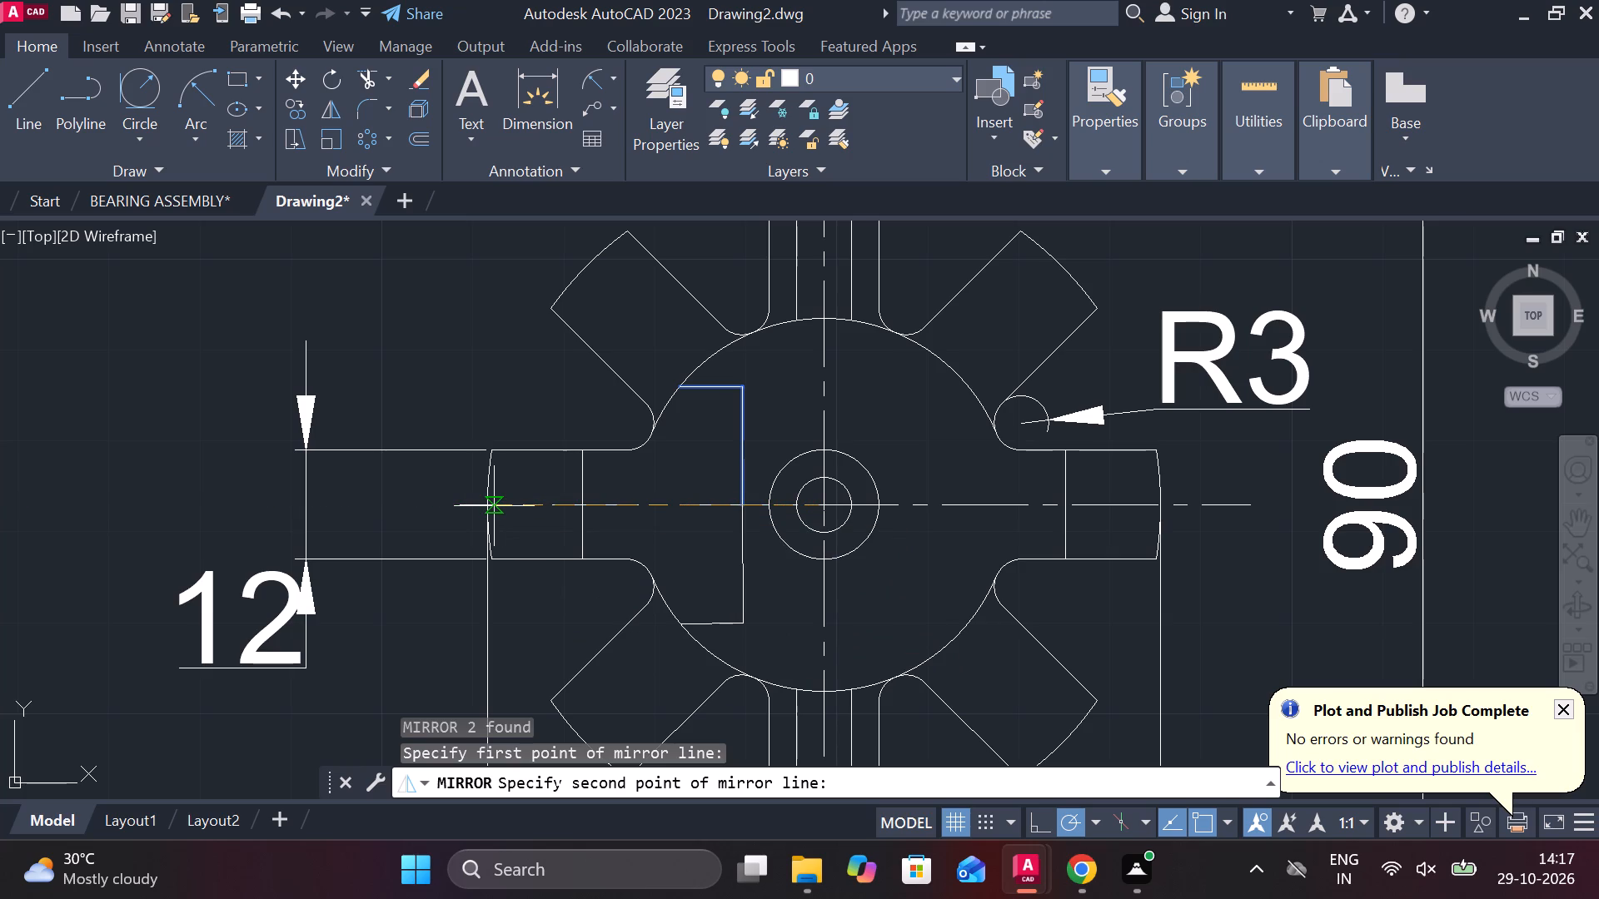
pyautogui.click(452, 505)
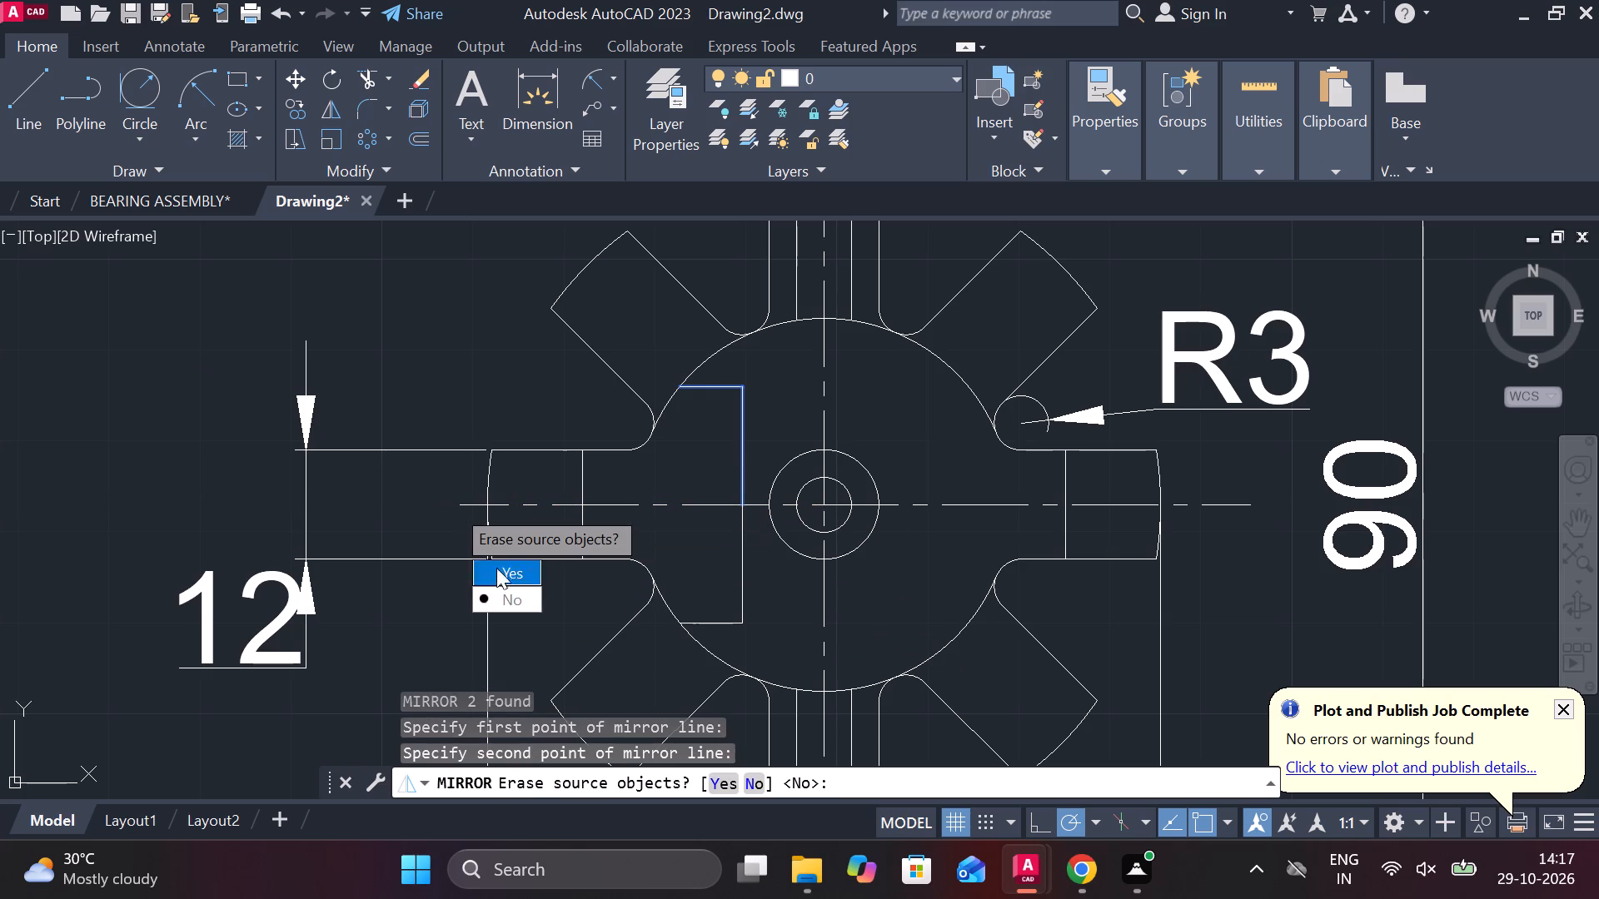
pyautogui.moveTo(527, 602); pyautogui.dragTo(452, 505)
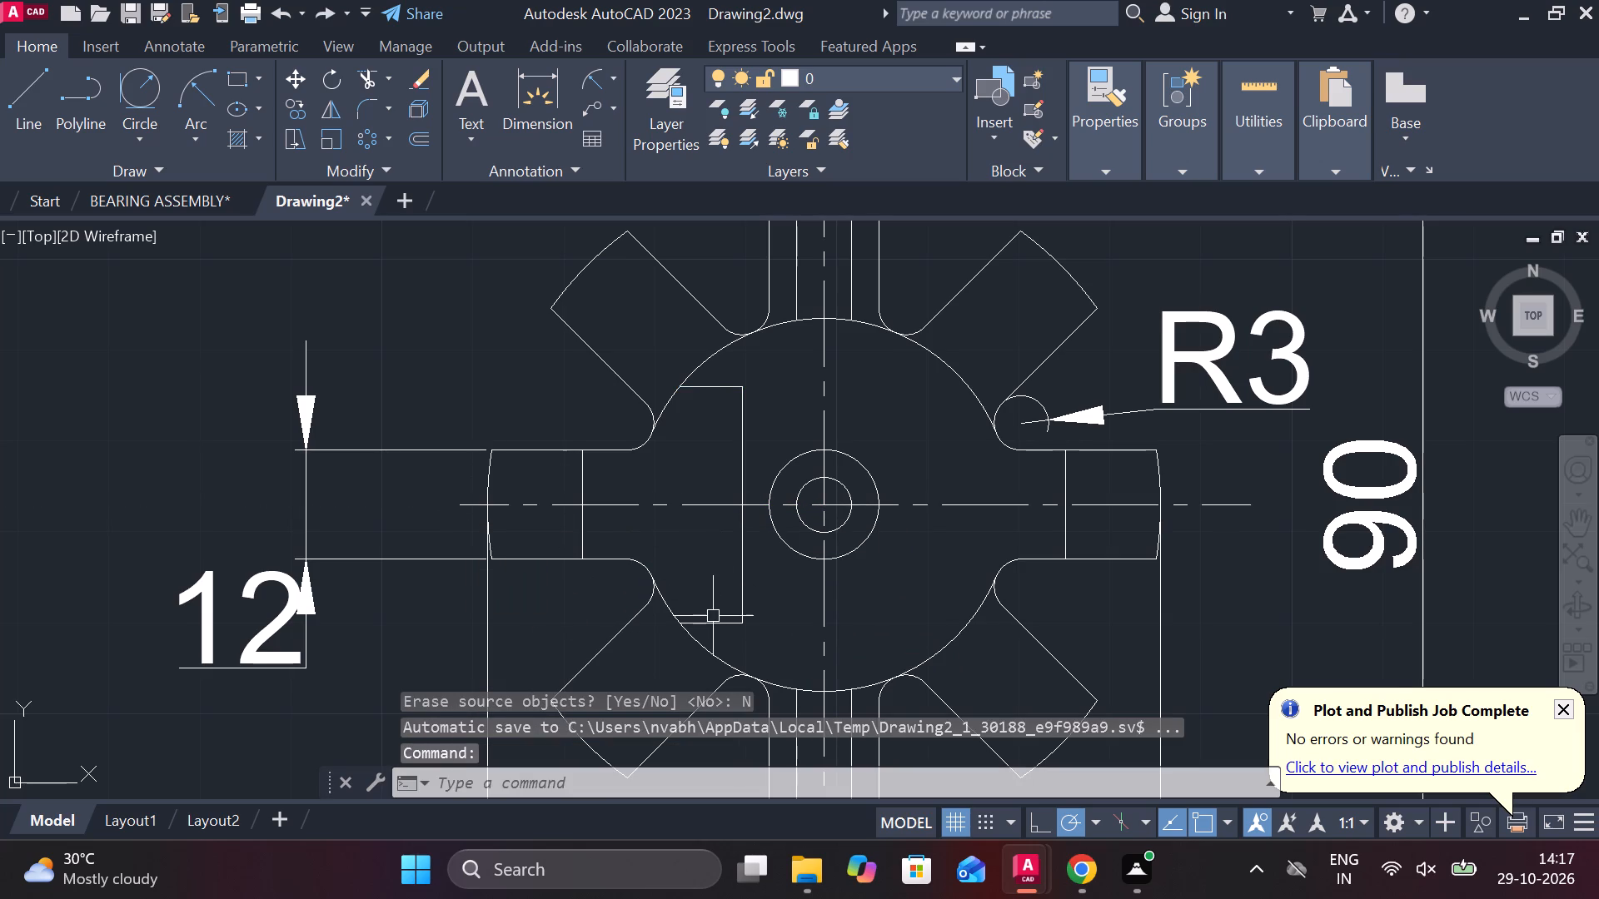
# Join the four connected step lines inside the large circle into one polyline.
pyautogui.click(713, 617)
pyautogui.click(730, 583)
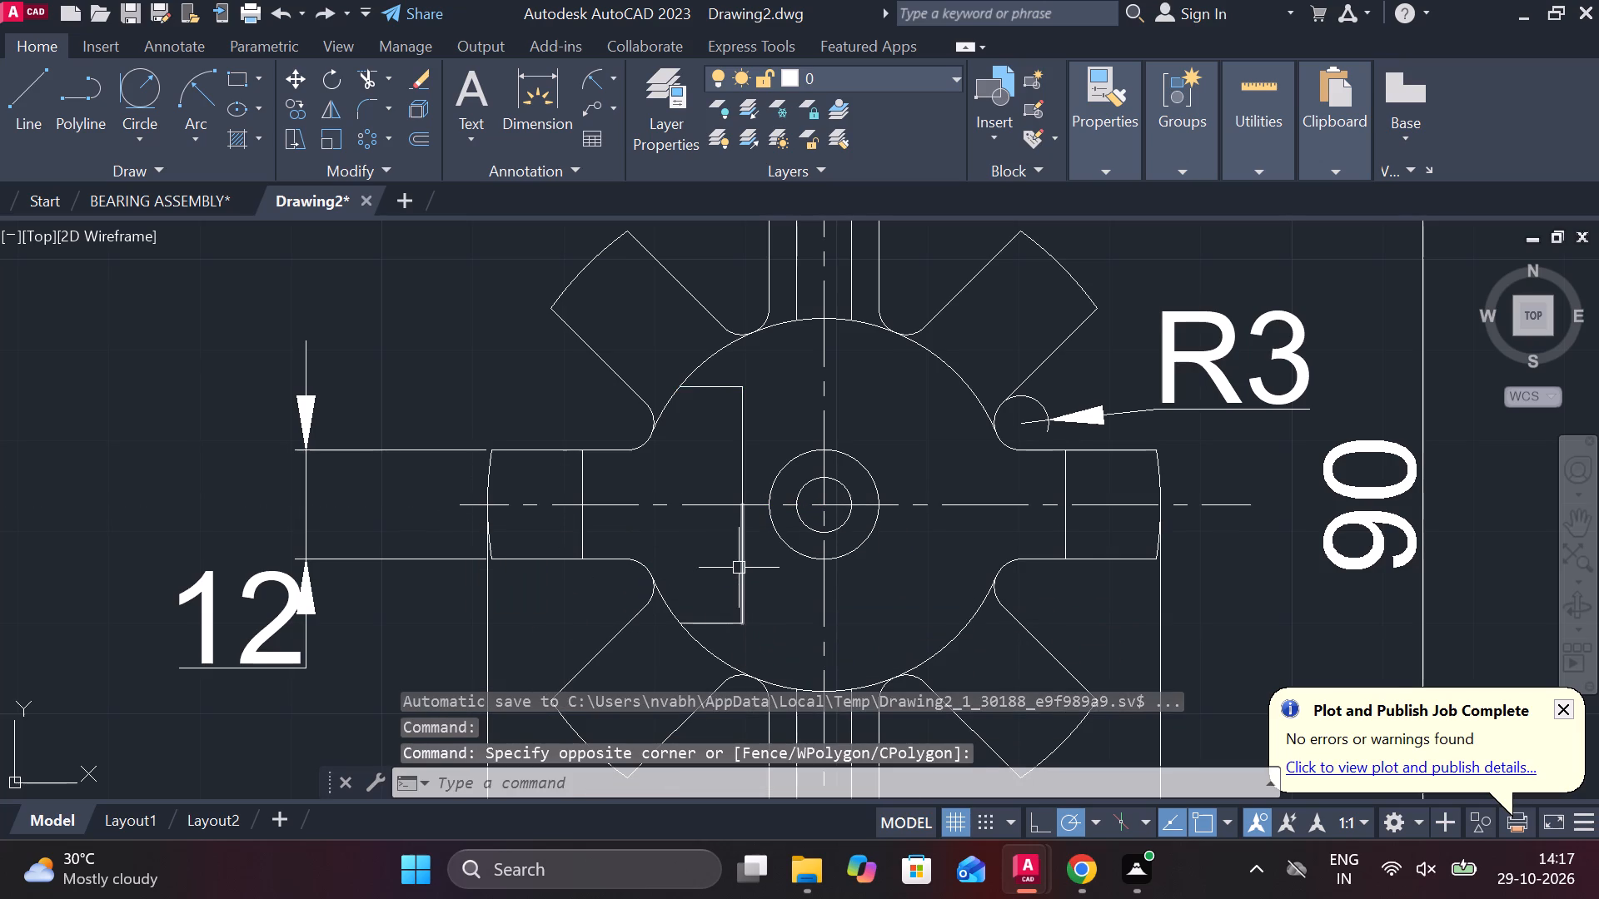
pyautogui.click(739, 567)
pyautogui.click(726, 625)
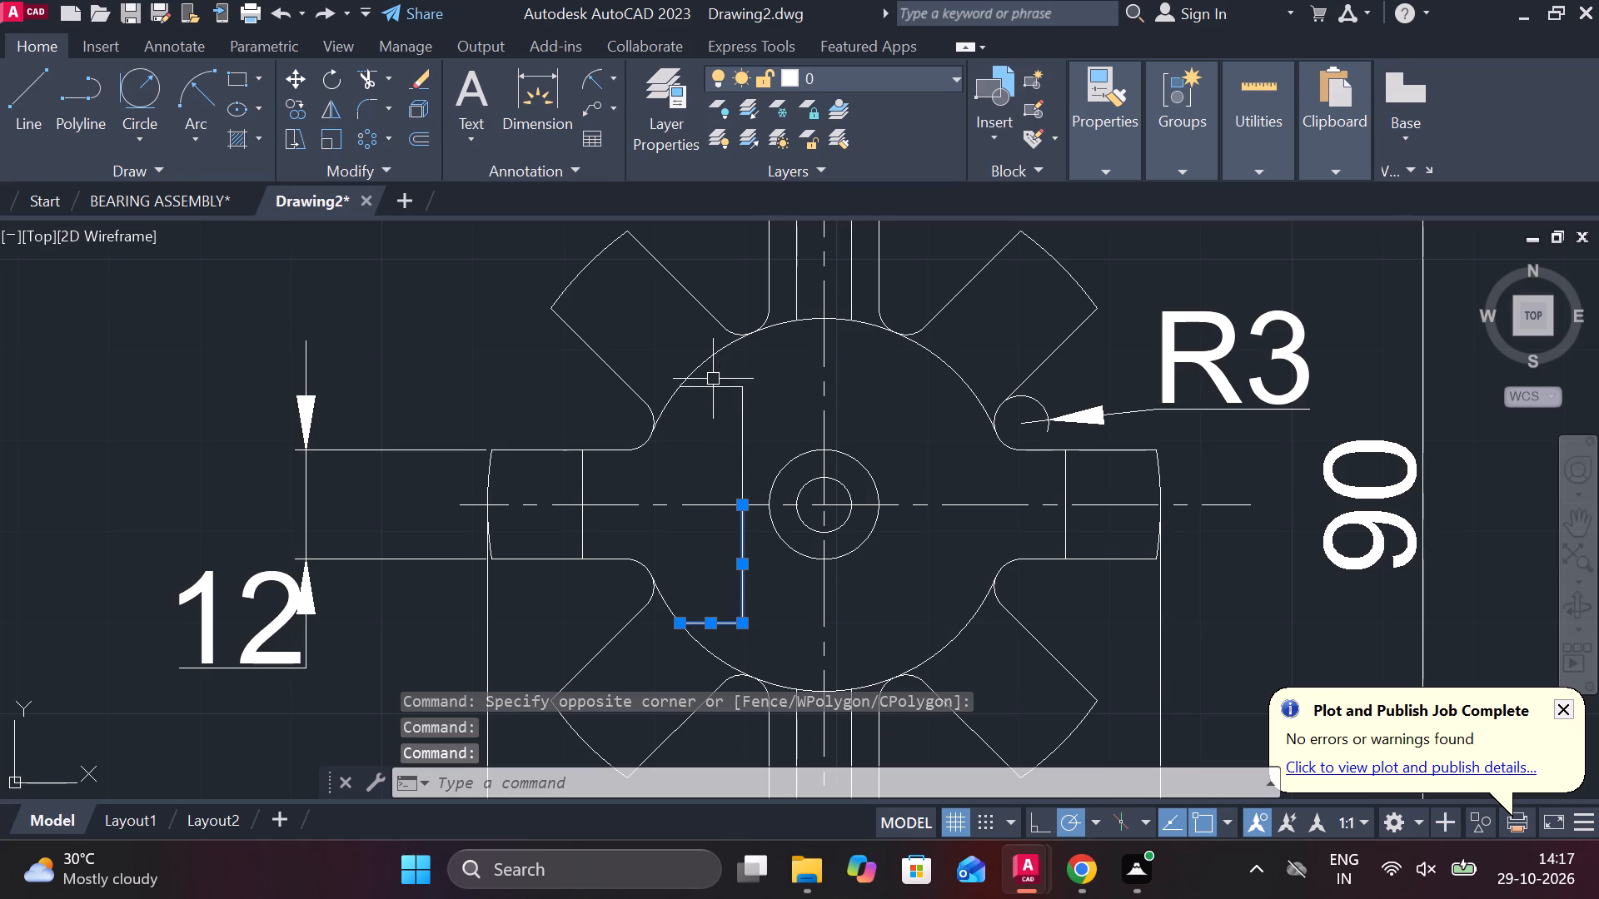
pyautogui.click(713, 390)
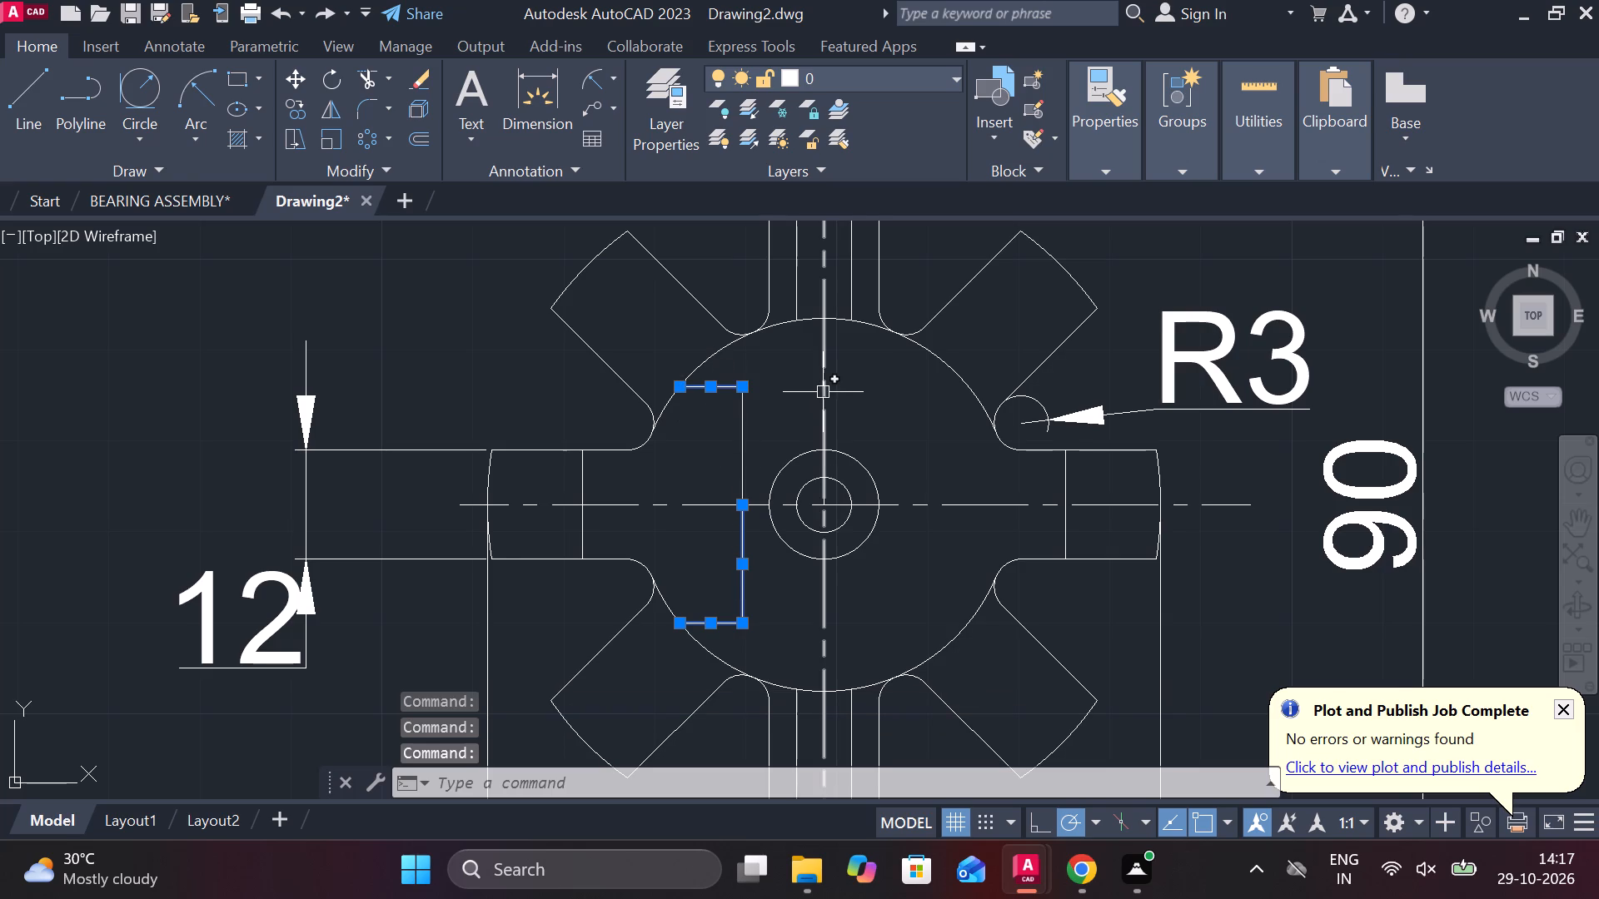
pyautogui.click(741, 424)
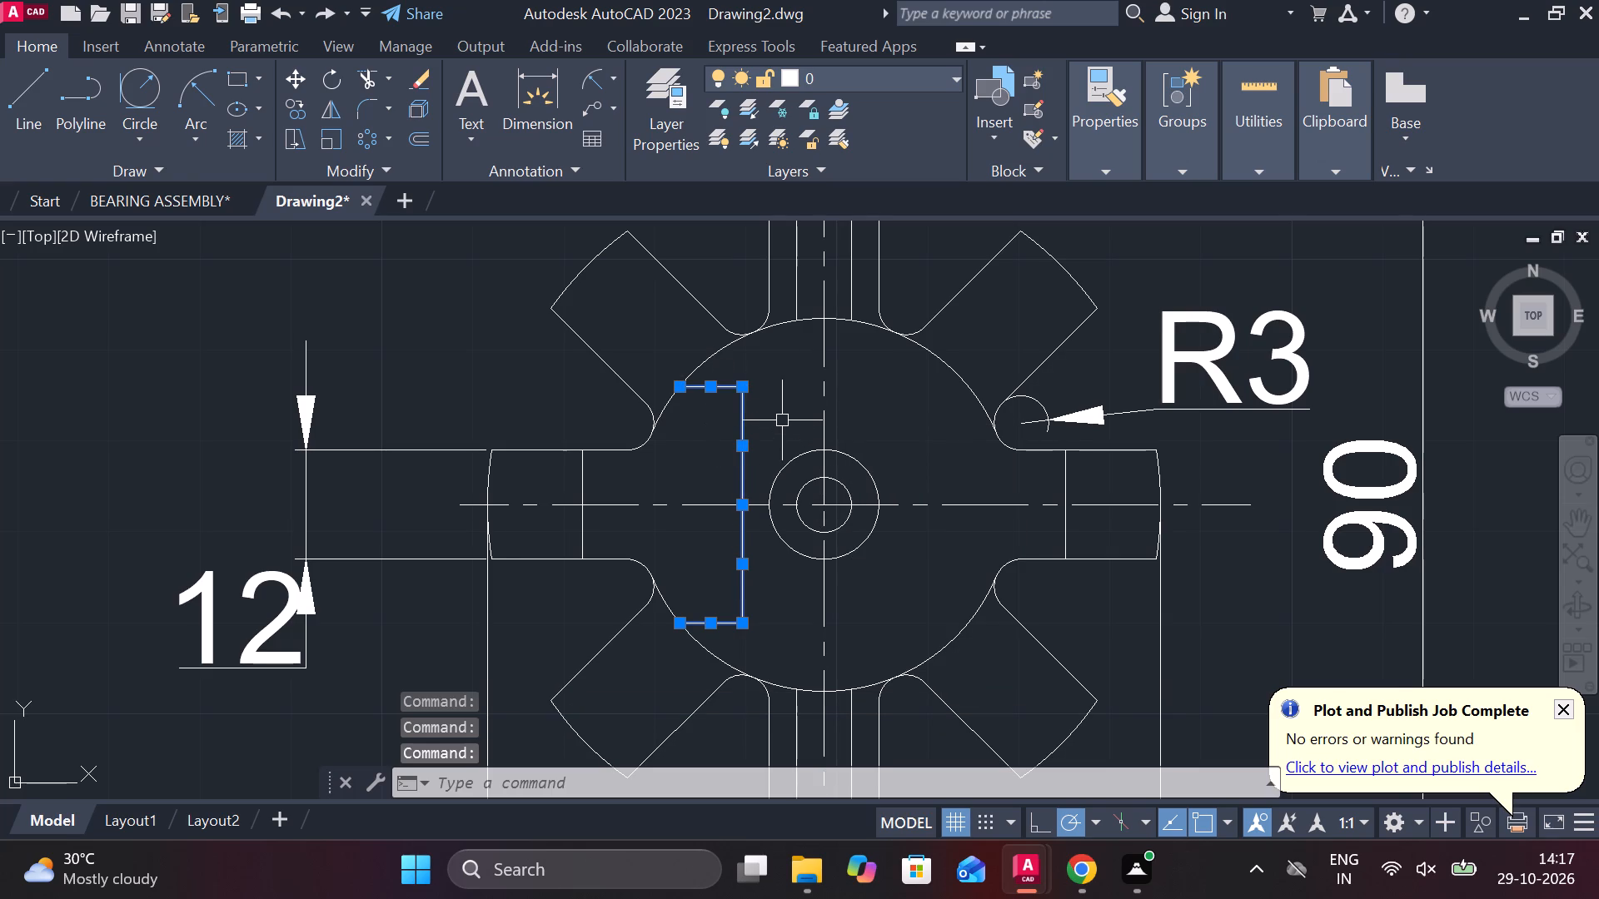
pyautogui.press('j')
pyautogui.press('Return')
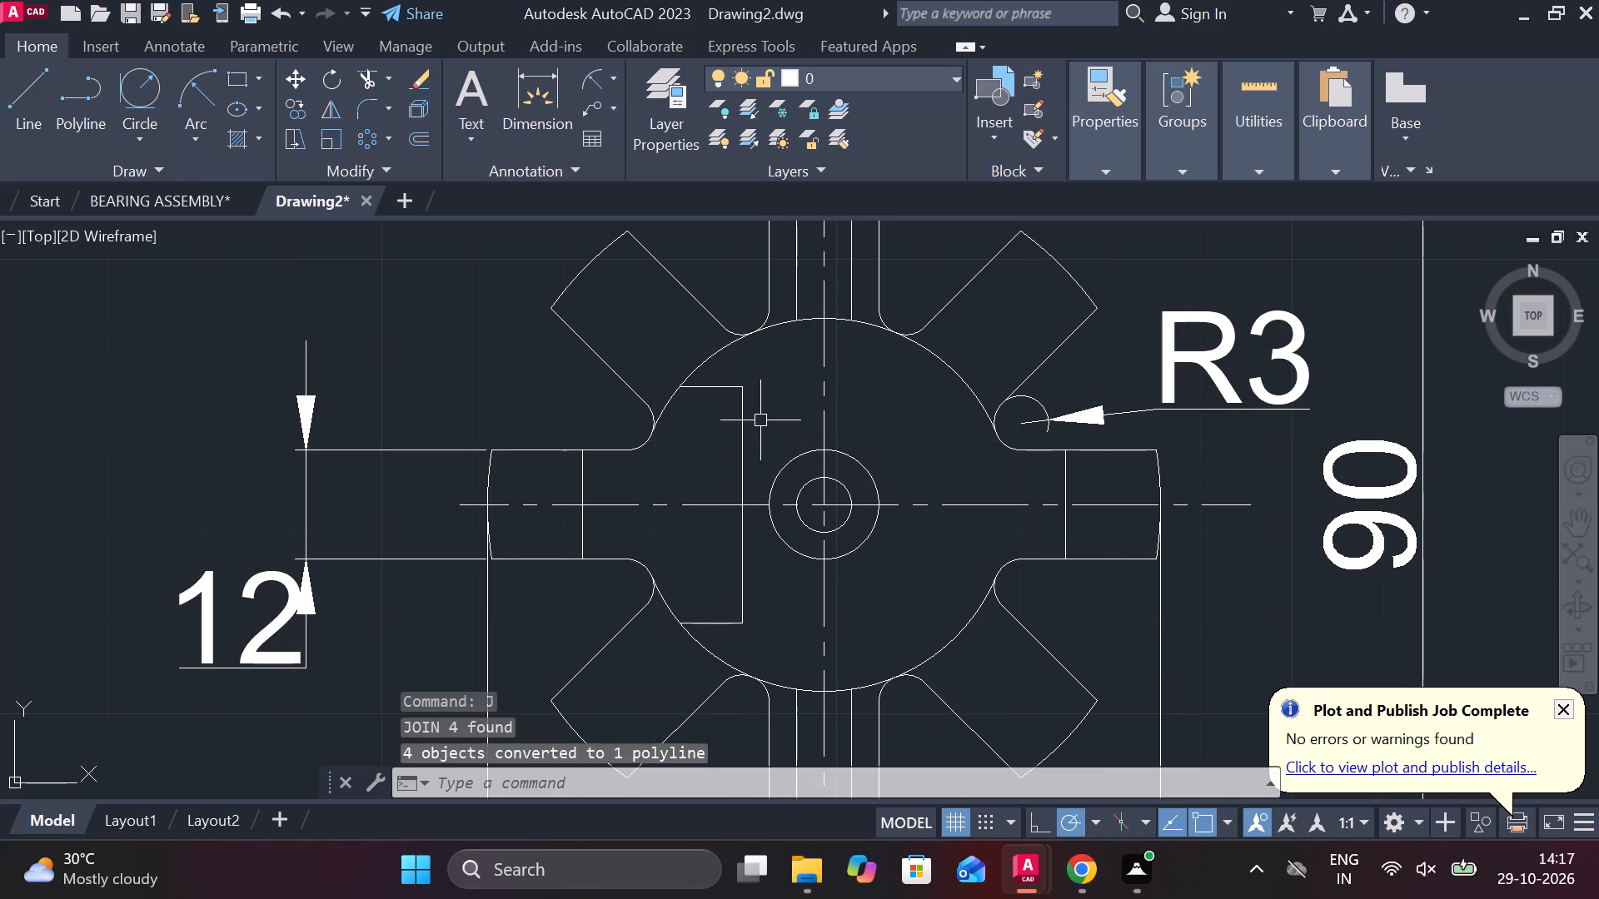
# Mirror the joined step polyline about the circular view's vertical centreline, keeping the original.
pyautogui.click(750, 425)
pyautogui.click(744, 424)
pyautogui.click(744, 414)
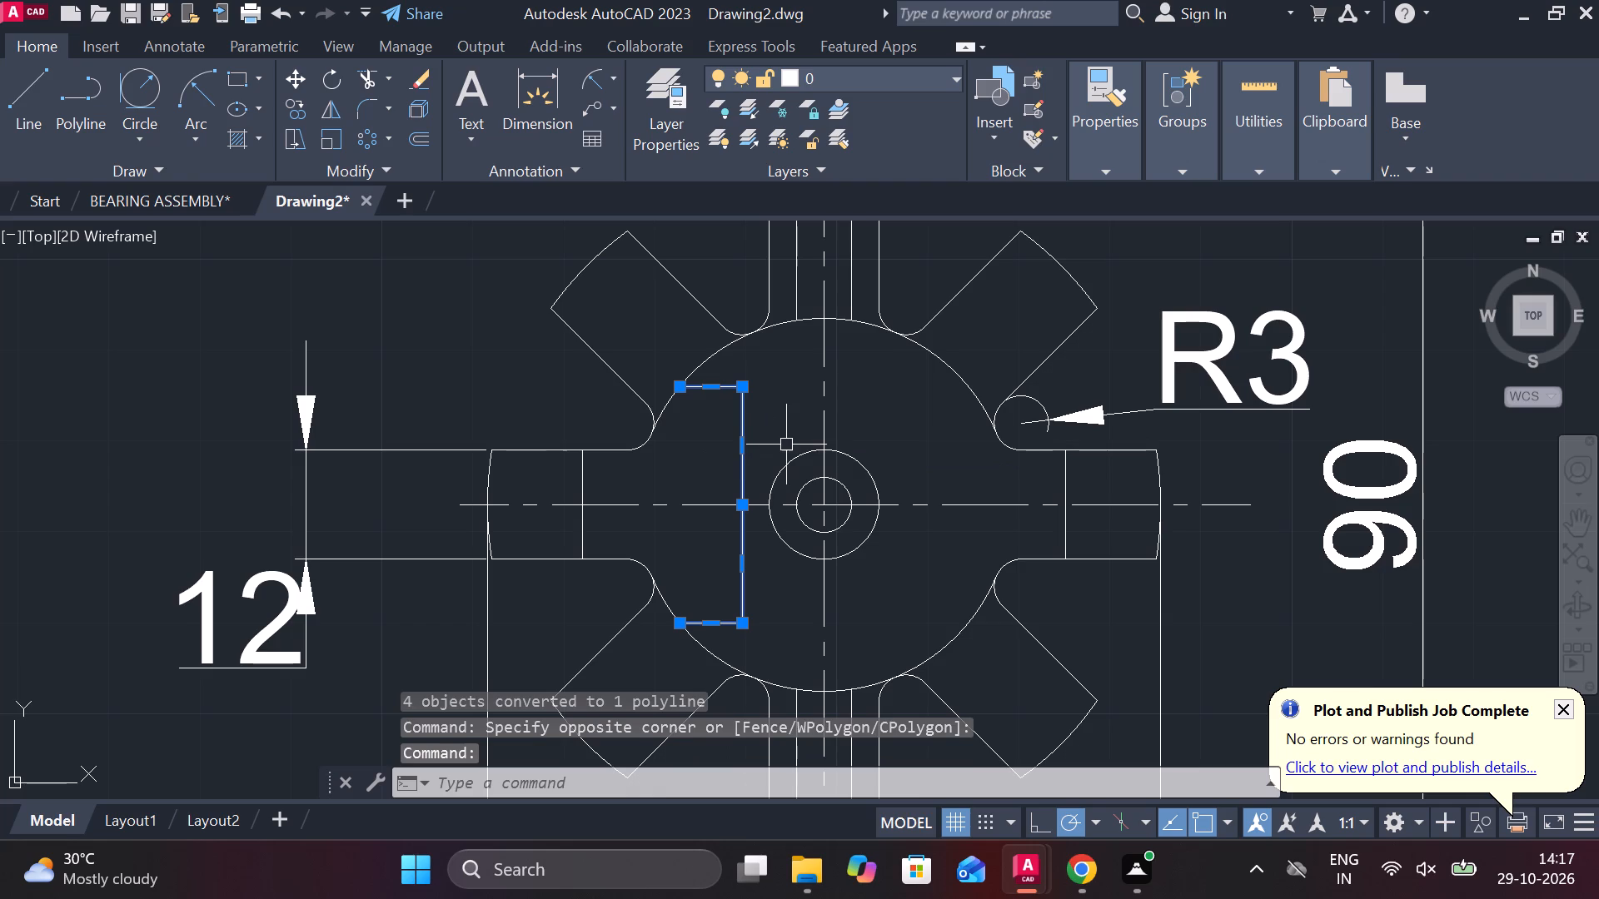
pyautogui.write('MI')
pyautogui.press('Return')
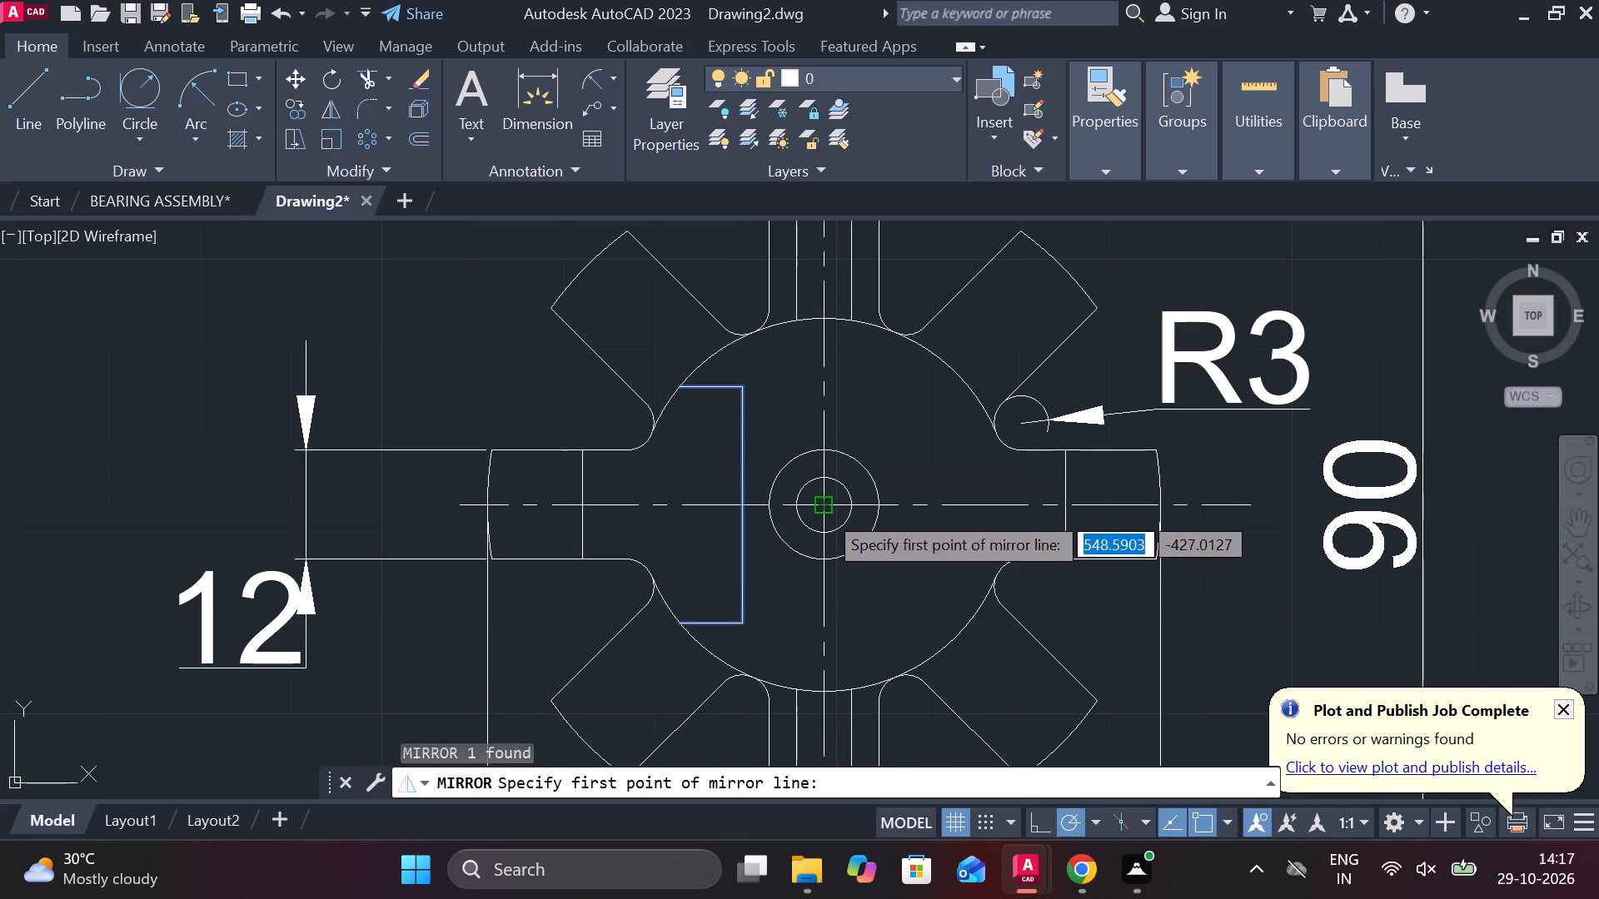
pyautogui.click(824, 511)
pyautogui.click(821, 318)
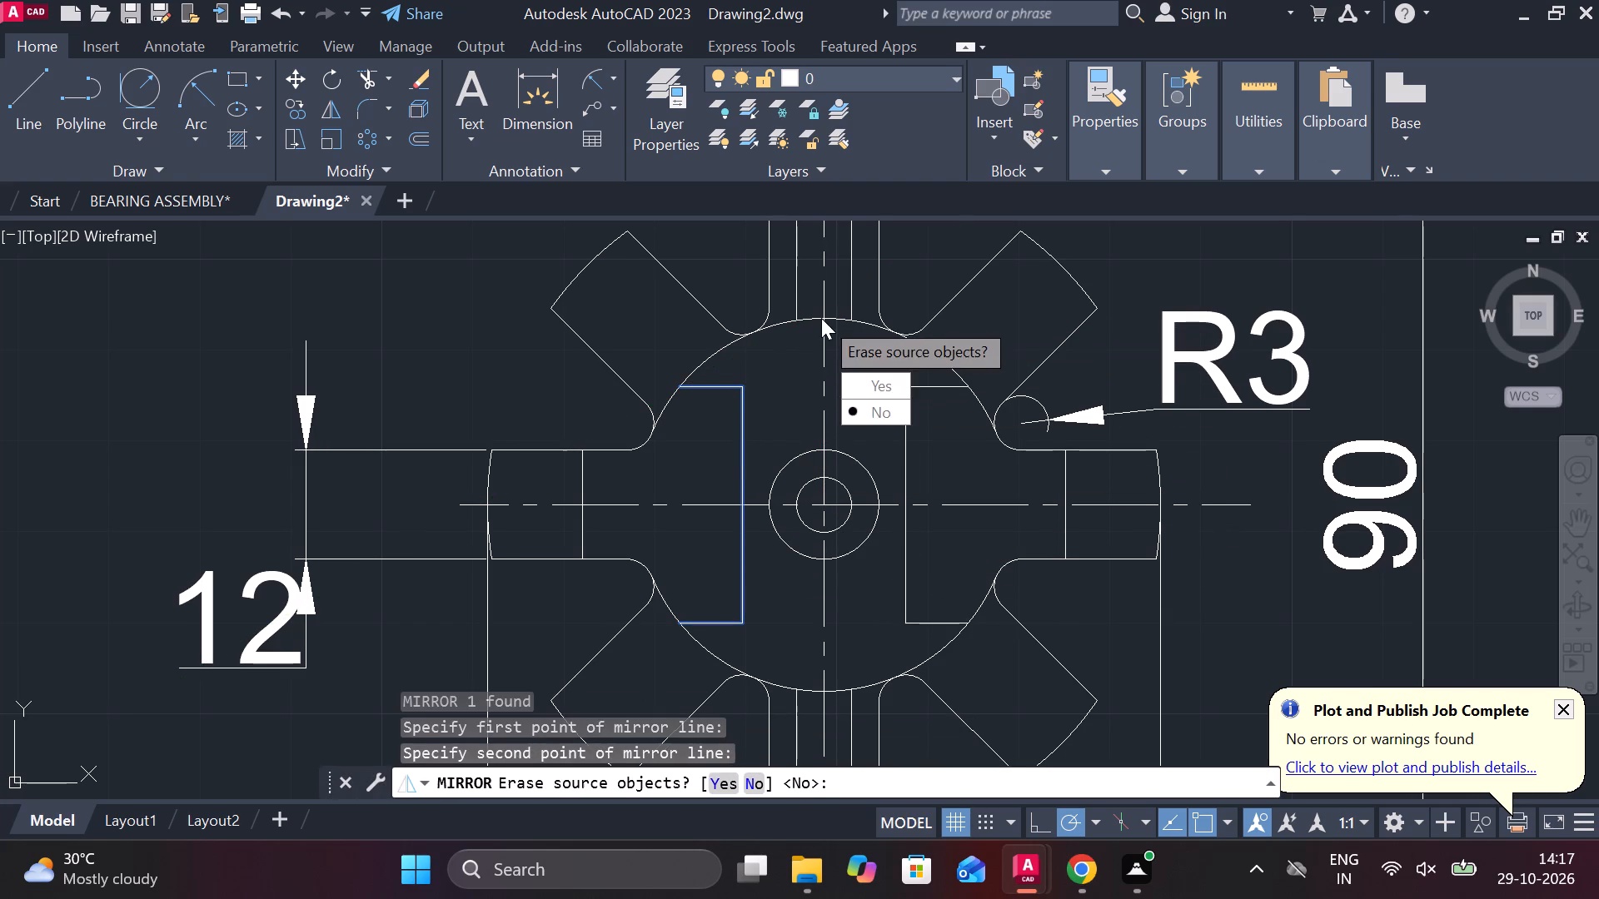
pyautogui.moveTo(890, 420); pyautogui.dragTo(821, 318)
# Draw a horizontal guide line beside the flanged part's section view, level with the bottom of the section.
pyautogui.scroll(-1, 1037, 339)
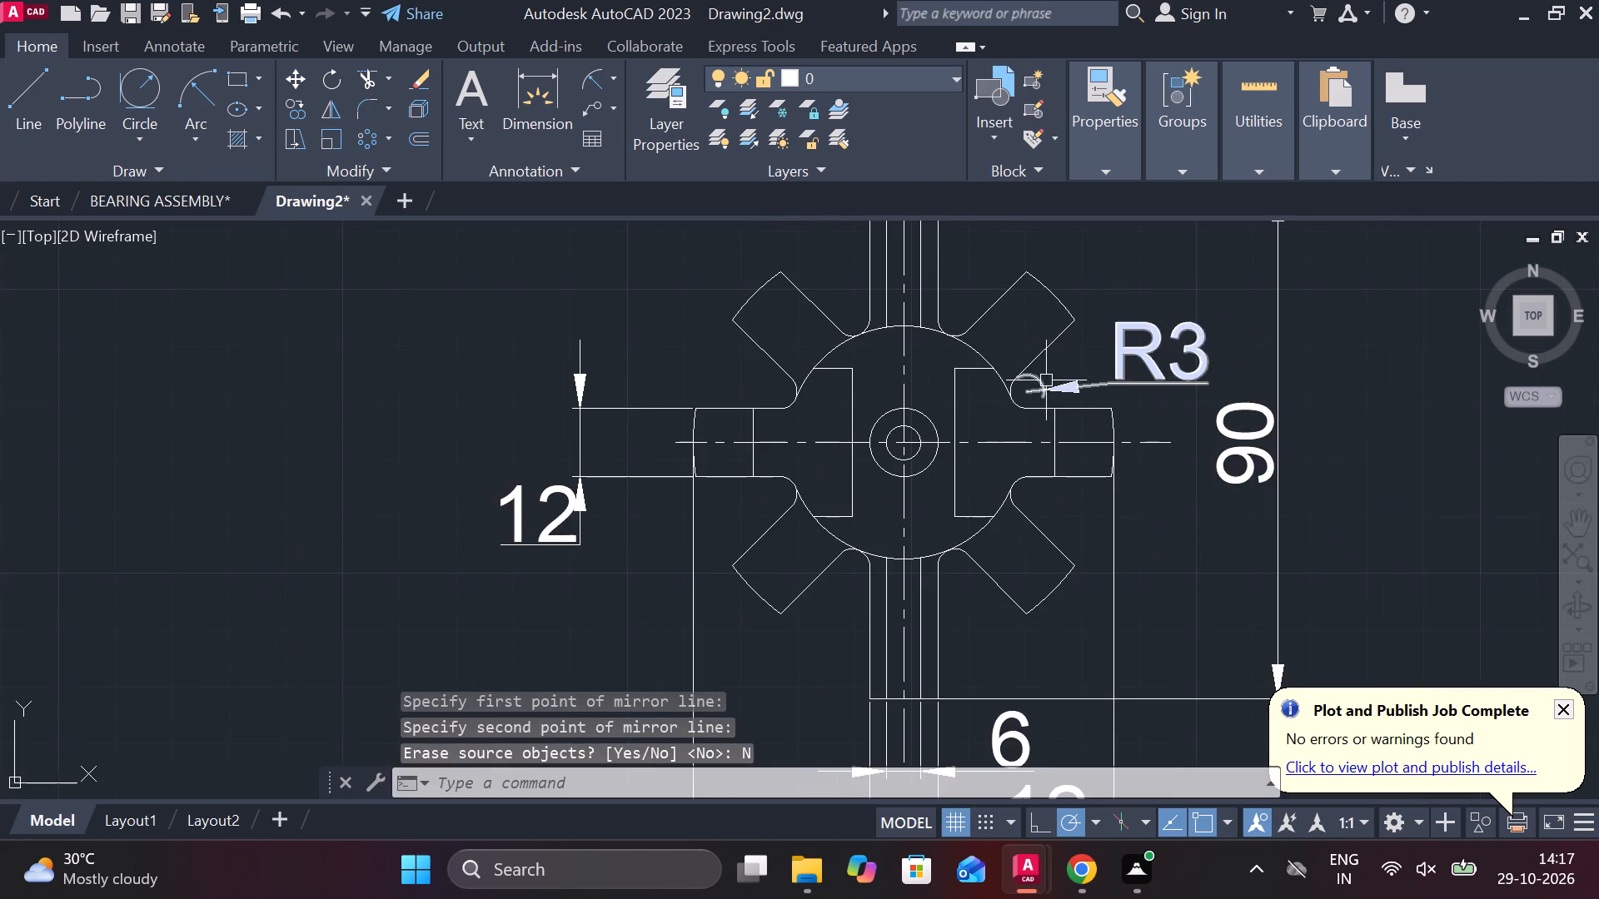
pyautogui.scroll(-2, 1049, 383)
pyautogui.moveTo(1203, 409); pyautogui.dragTo(1145, 471, button='middle')
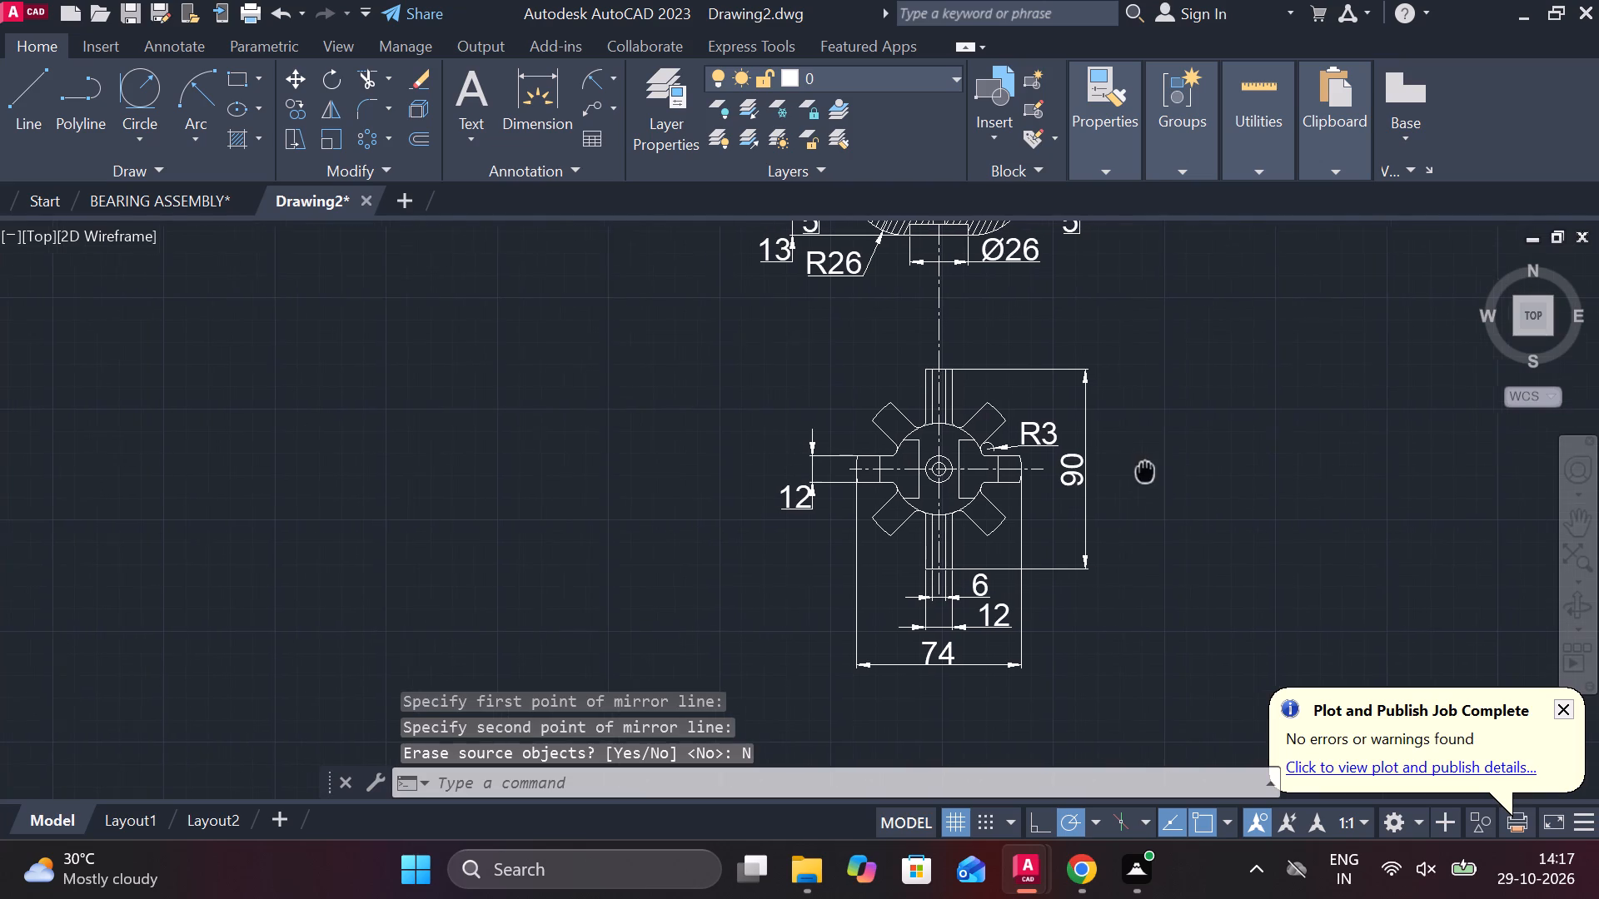
pyautogui.moveTo(1187, 375); pyautogui.dragTo(790, 657, button='middle')
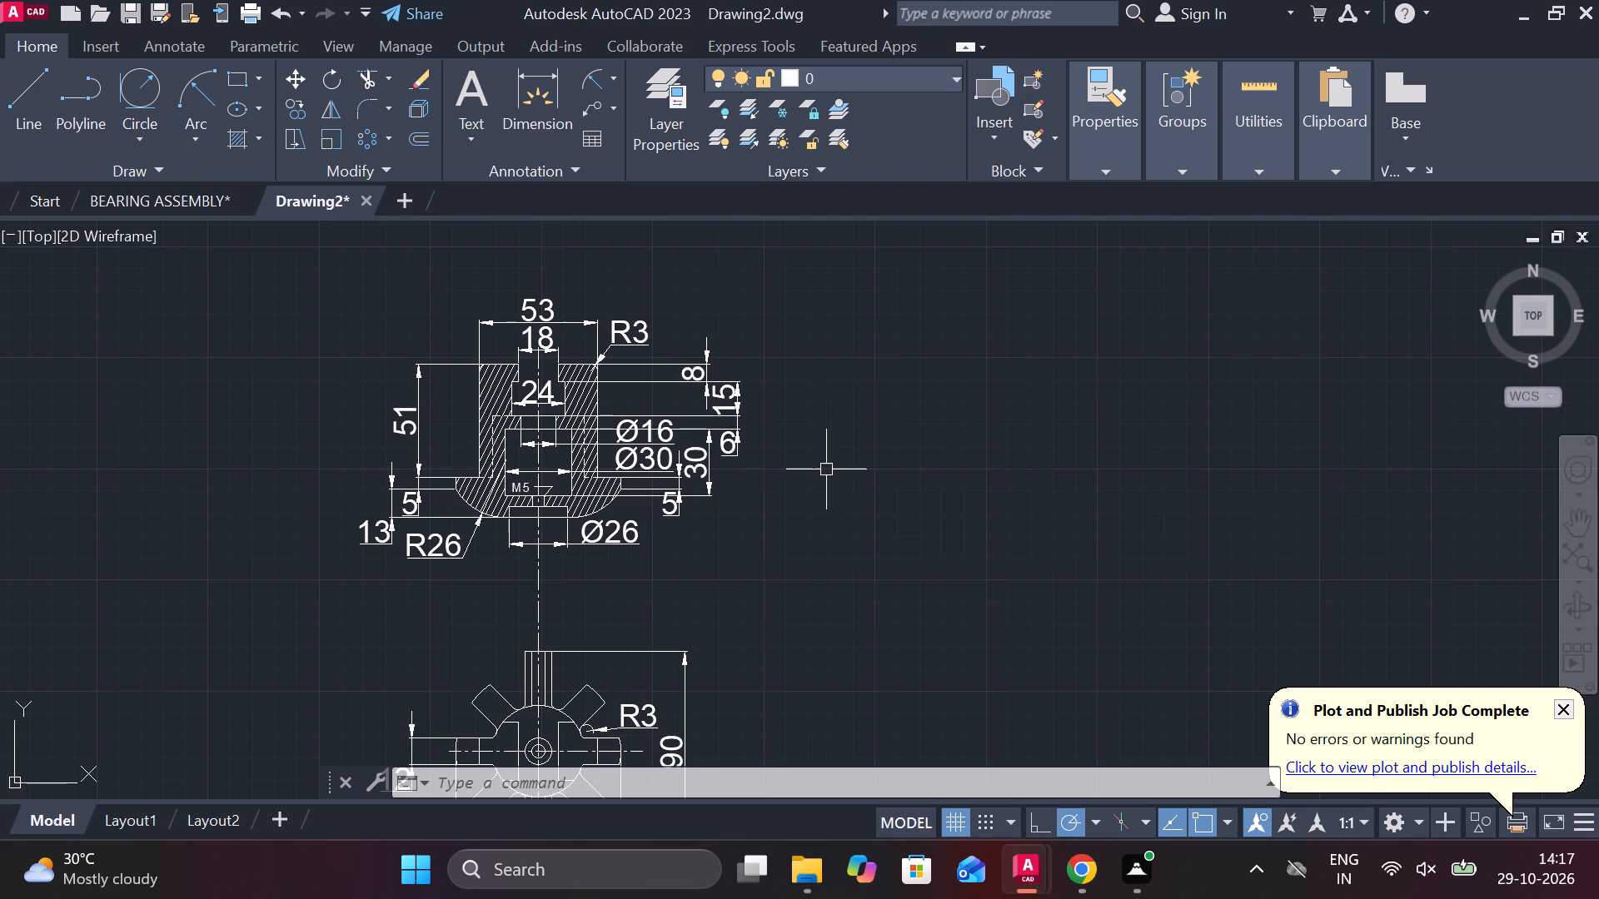
pyautogui.press('l')
pyautogui.press('Return')
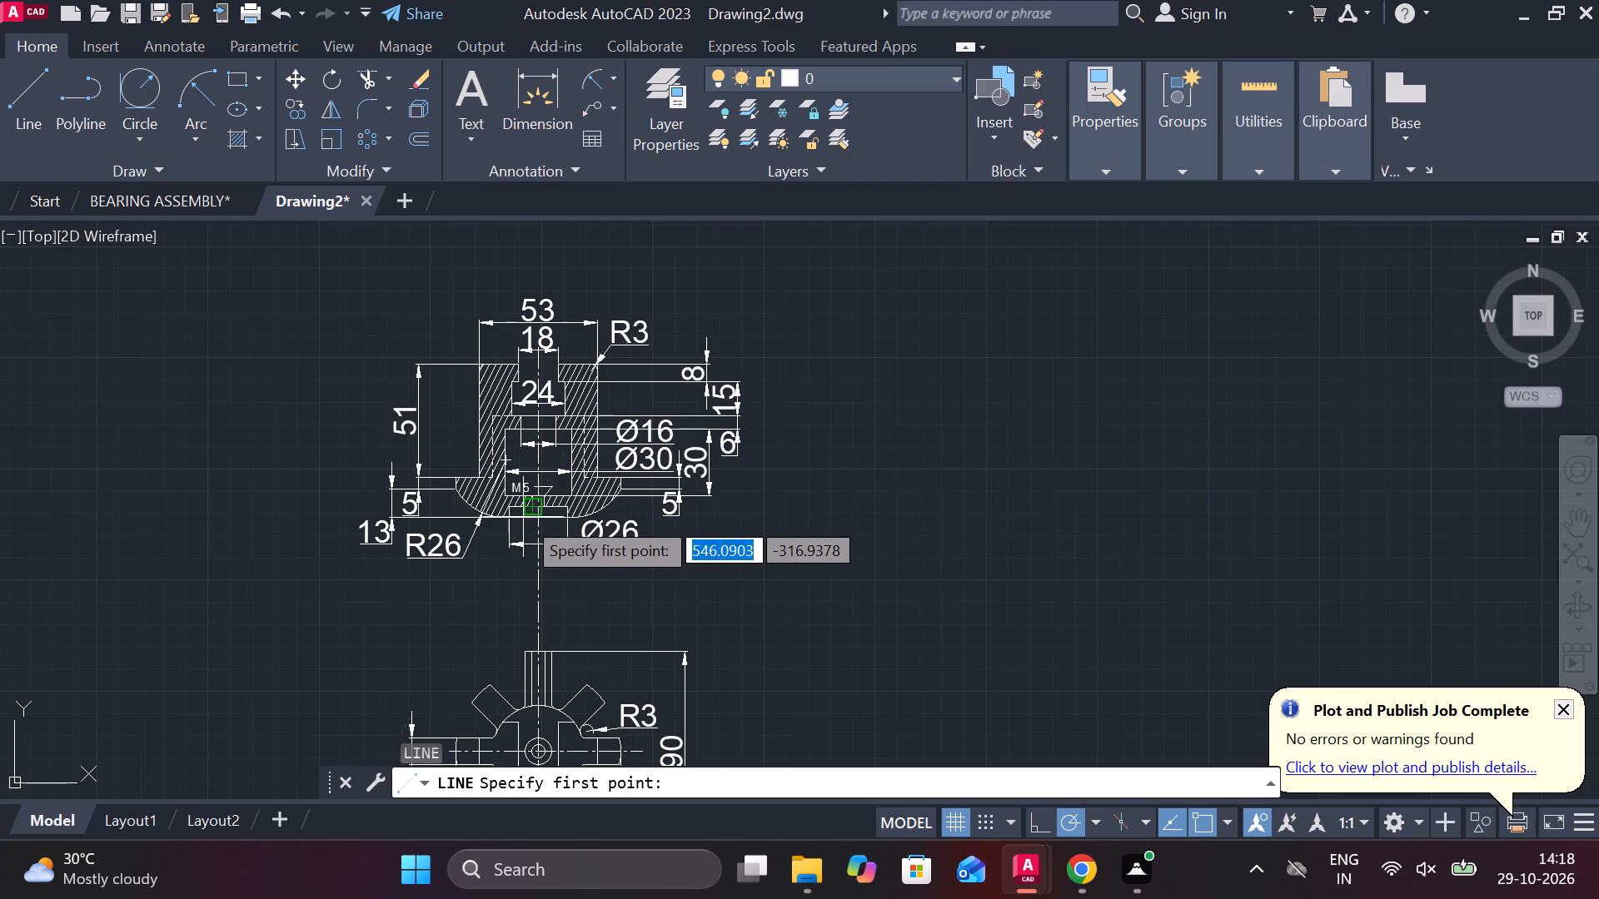
pyautogui.scroll(2, 530, 524)
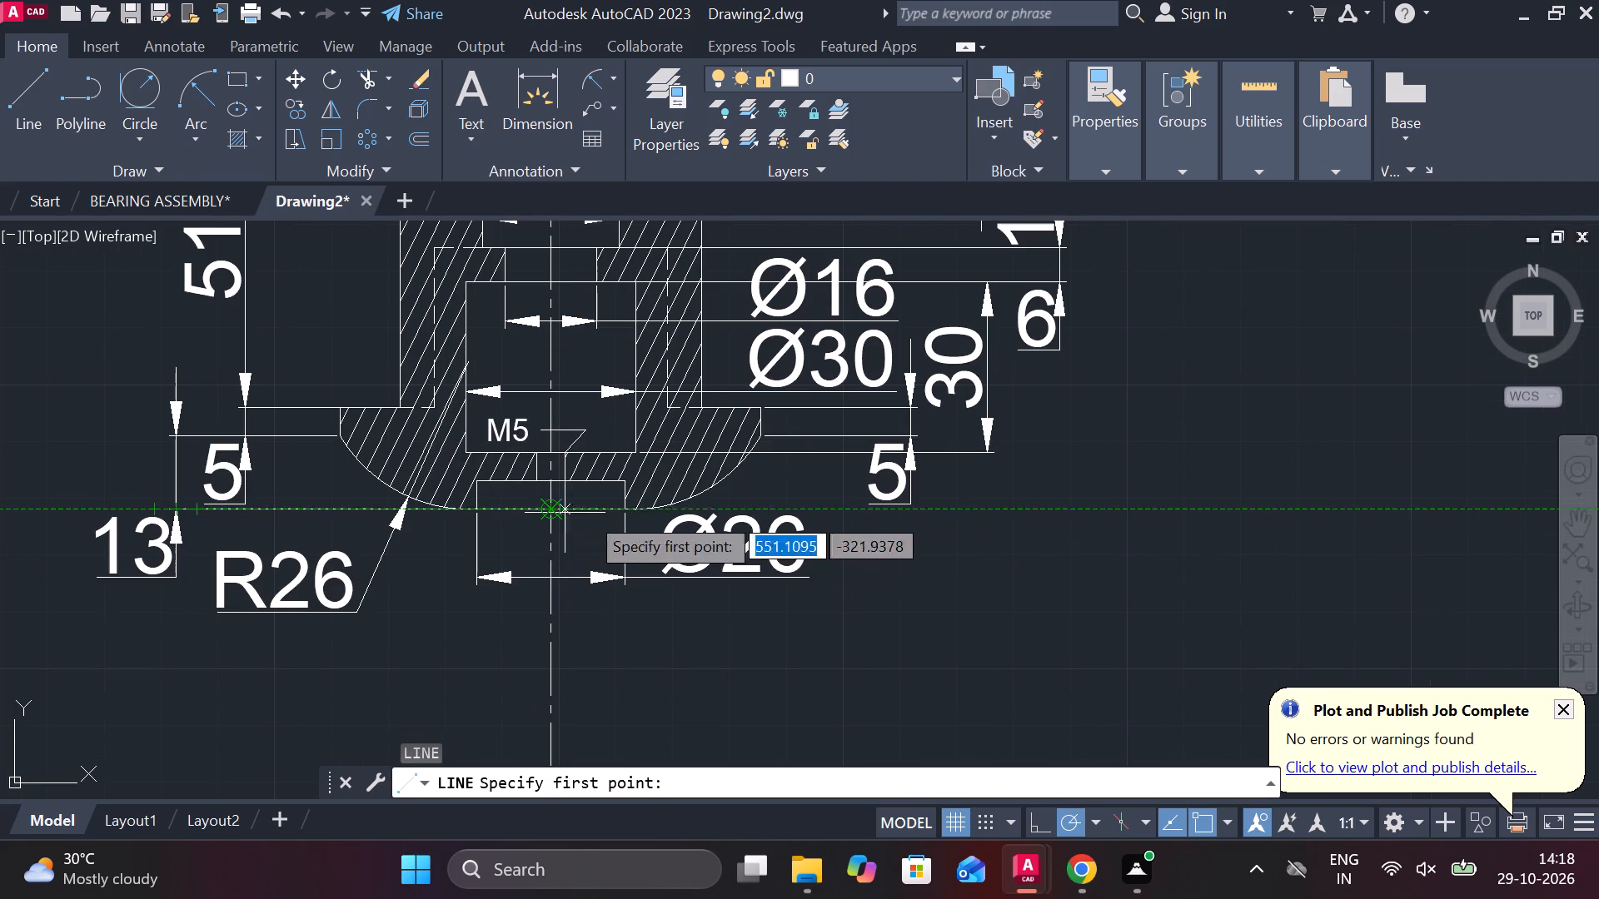
pyautogui.click(1165, 509)
pyautogui.moveTo(1165, 509); pyautogui.dragTo(1045, 509, button='middle')
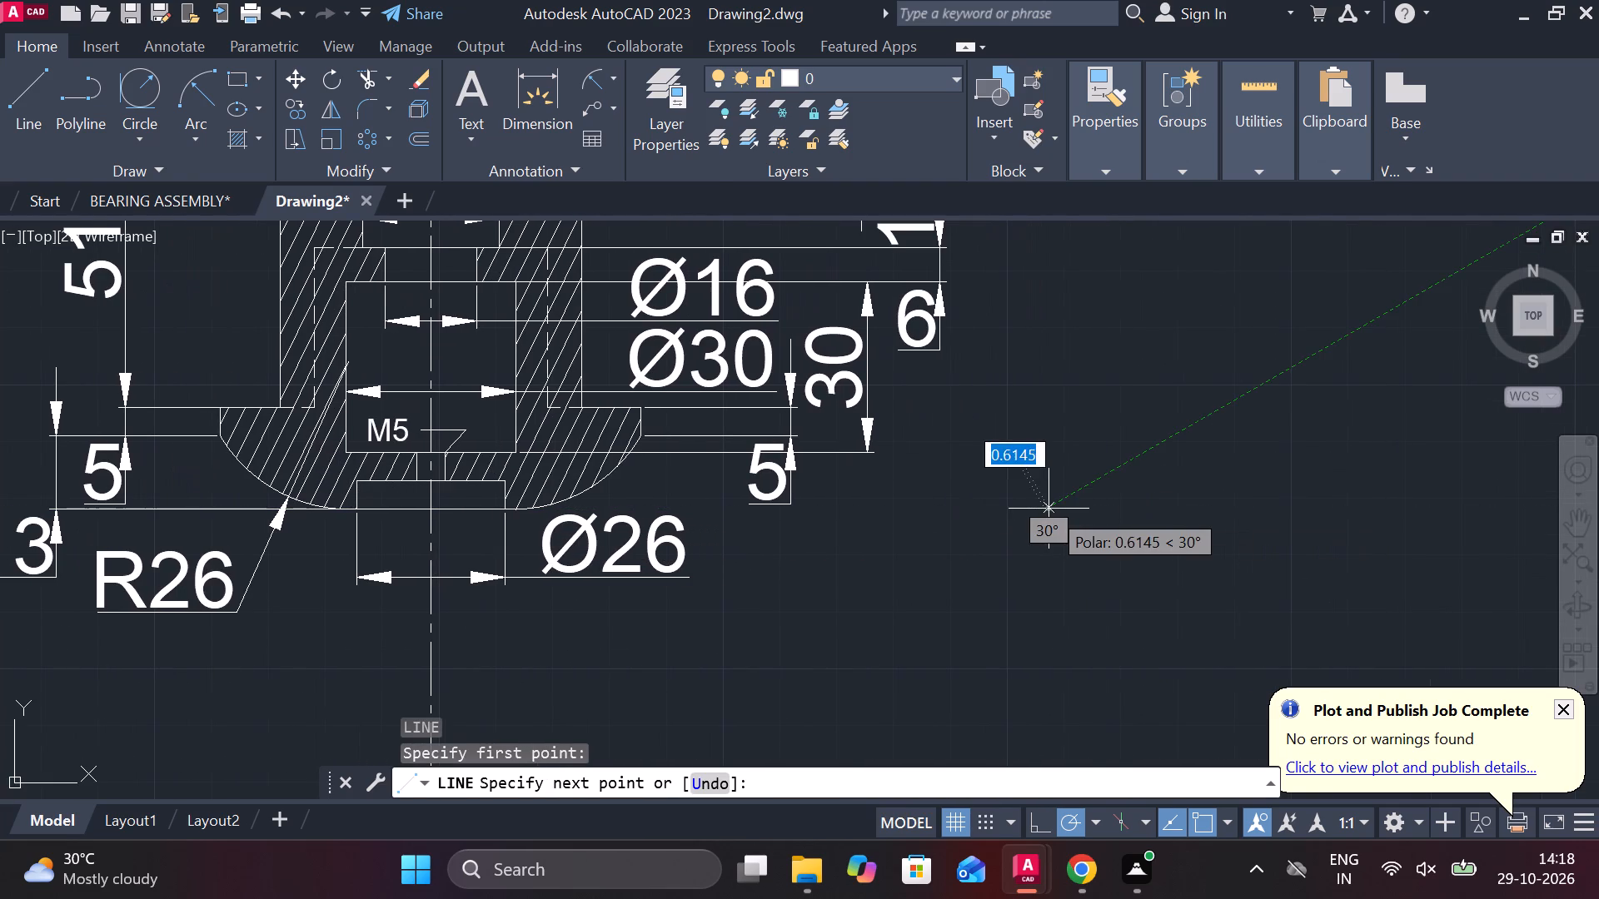
pyautogui.click(1442, 499)
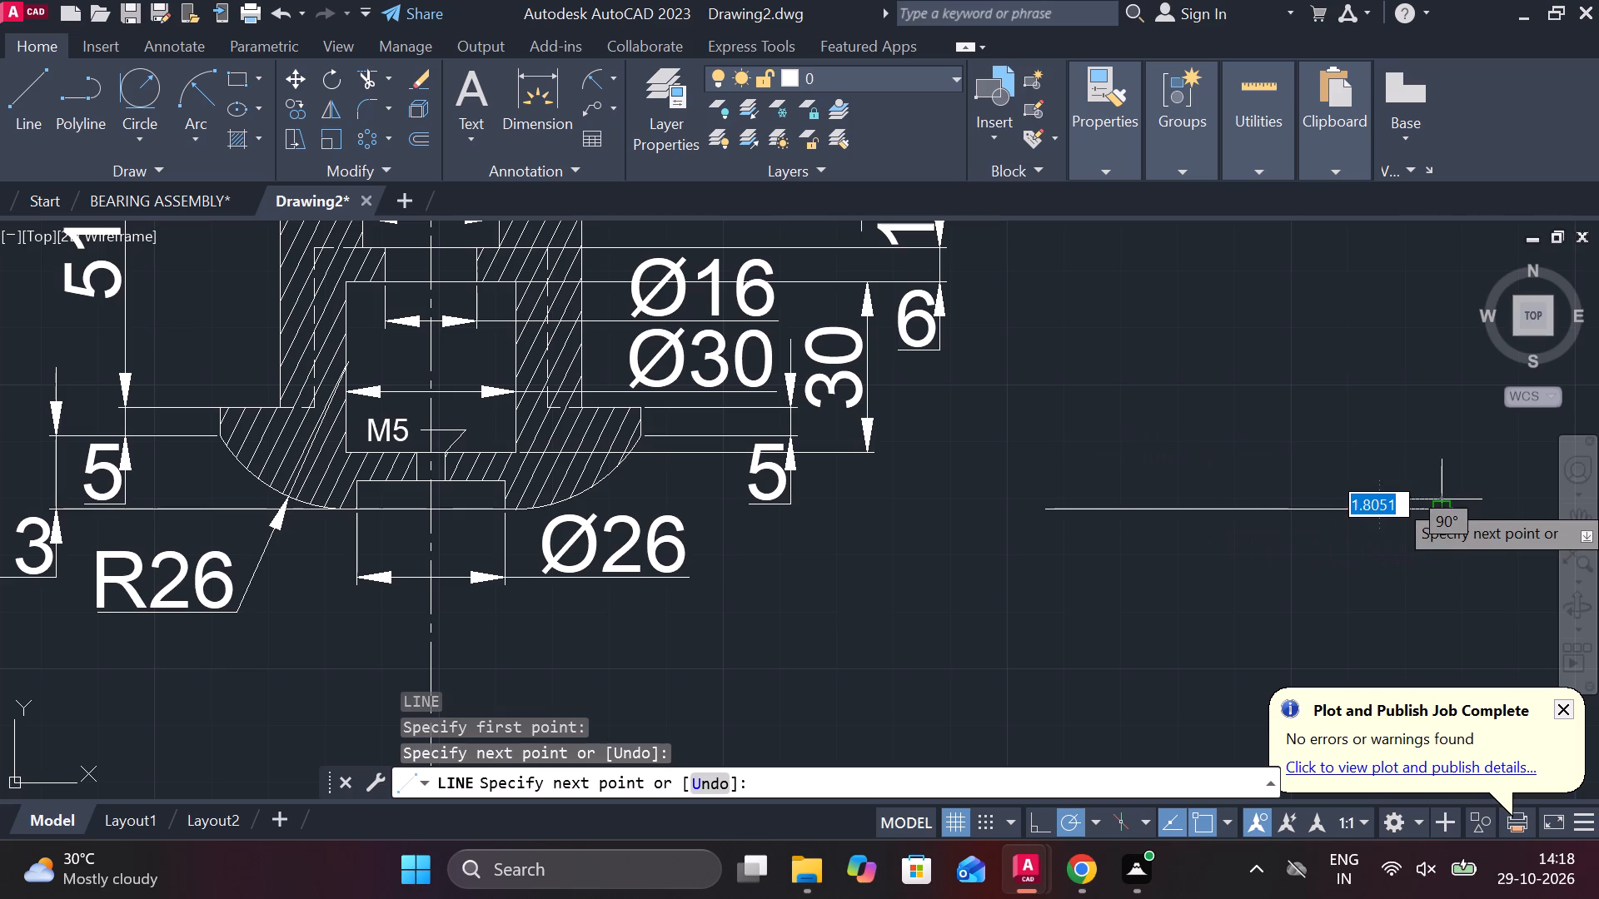
pyautogui.press('Escape')
# Draw a line continuing 26 horizontally from the guide line's far end, with a vertical segment about 28 straight up.
pyautogui.moveTo(1297, 547); pyautogui.dragTo(956, 547, button='middle')
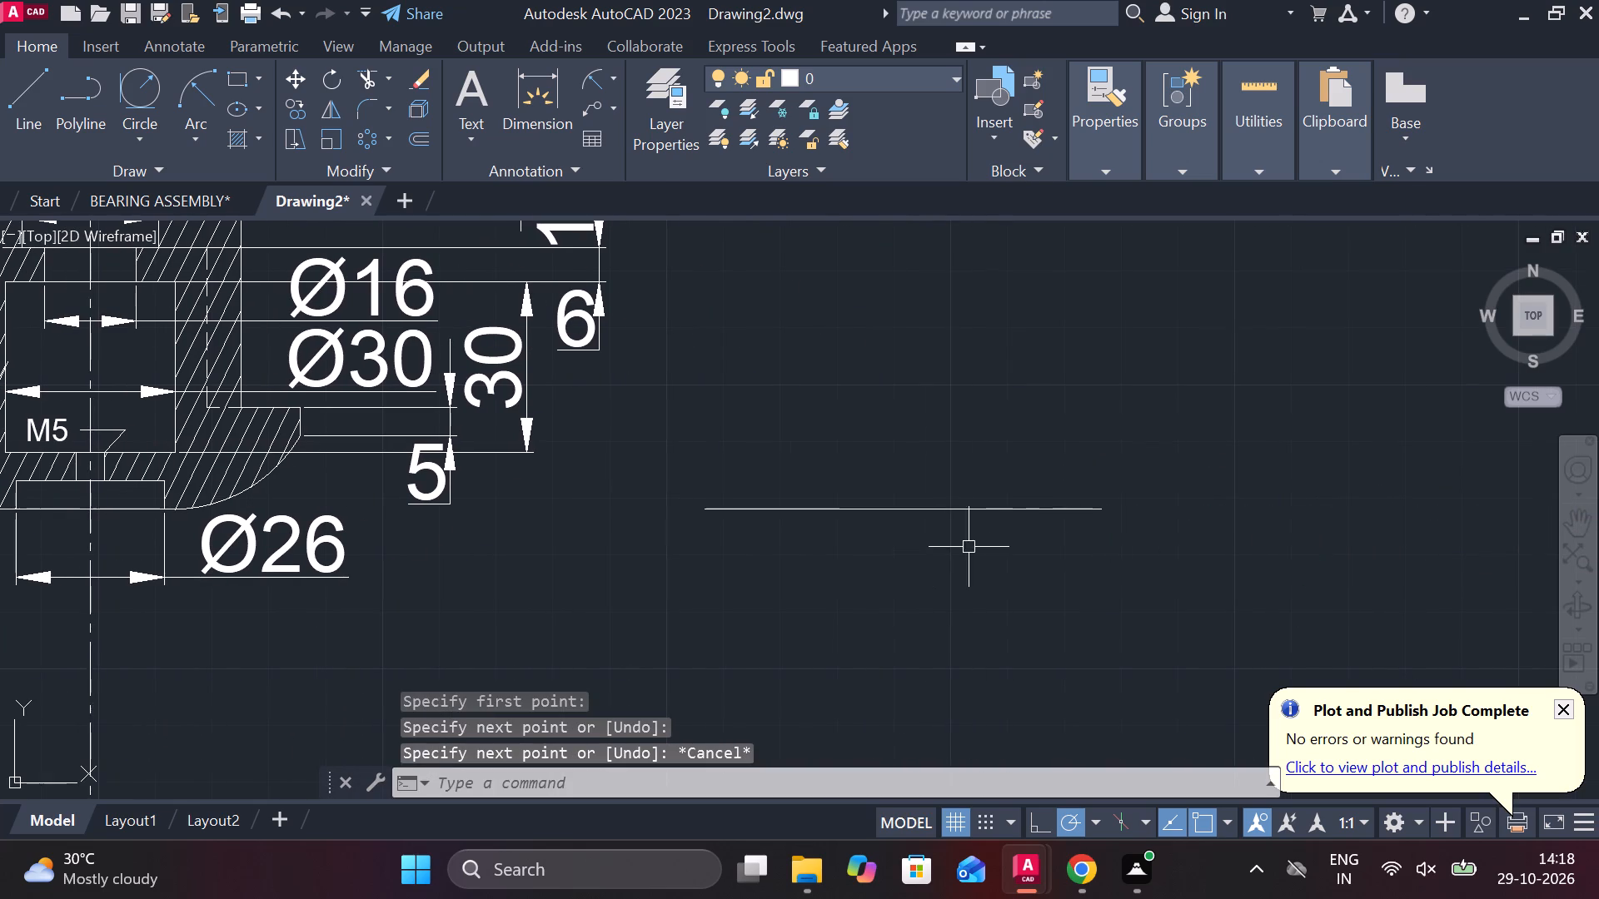
pyautogui.press('l')
pyautogui.press('Return')
pyautogui.click(1099, 514)
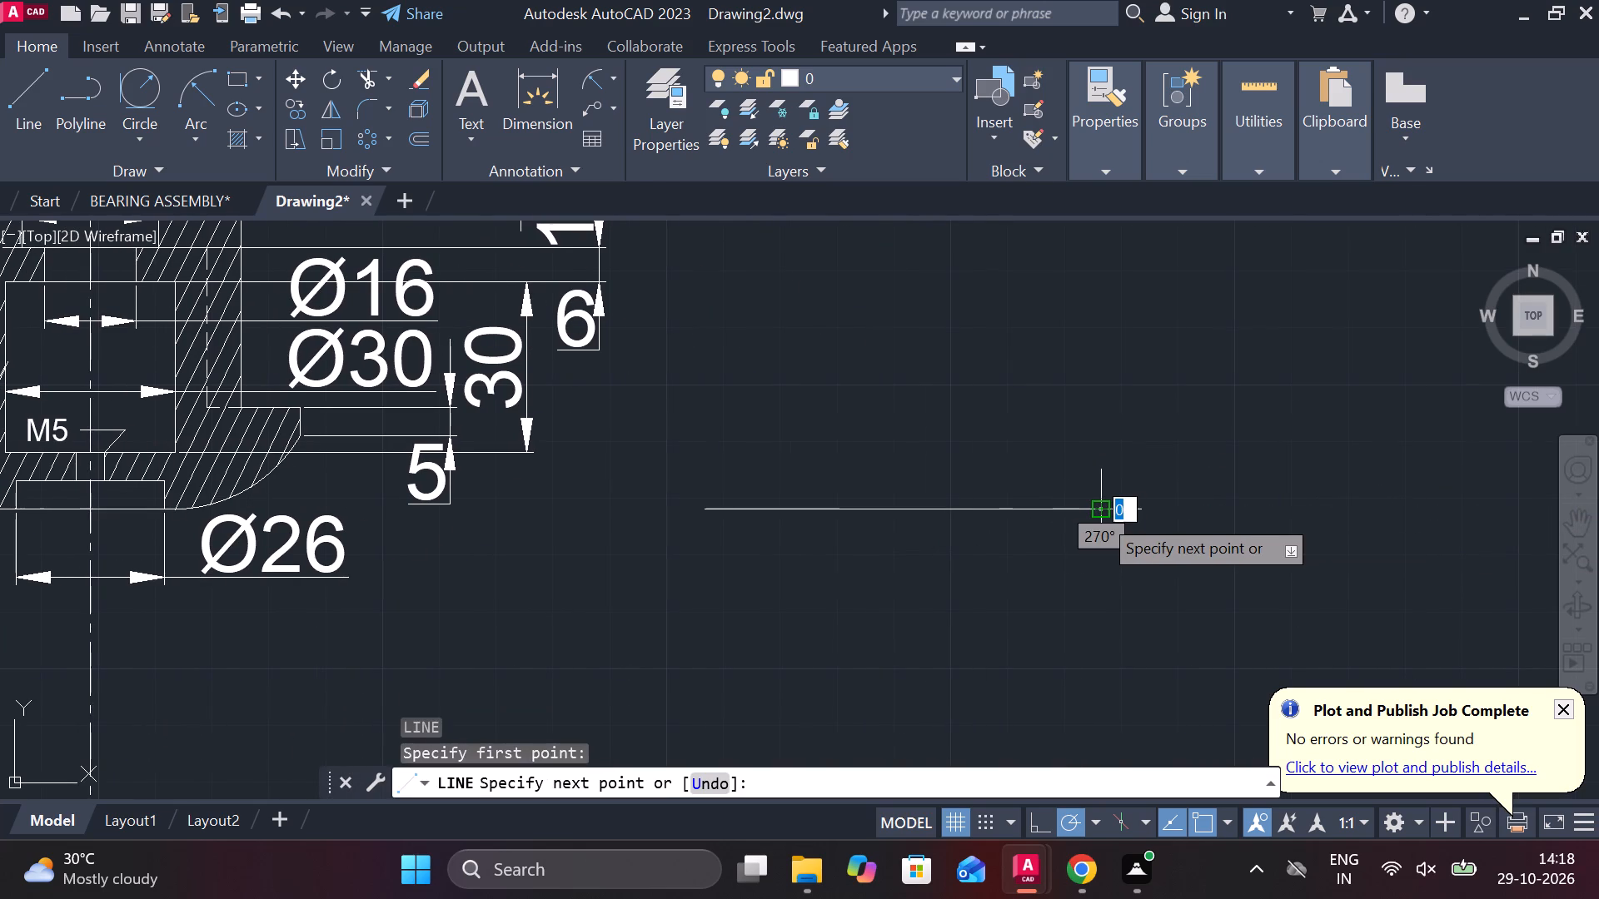
pyautogui.write('26')
pyautogui.press('space')
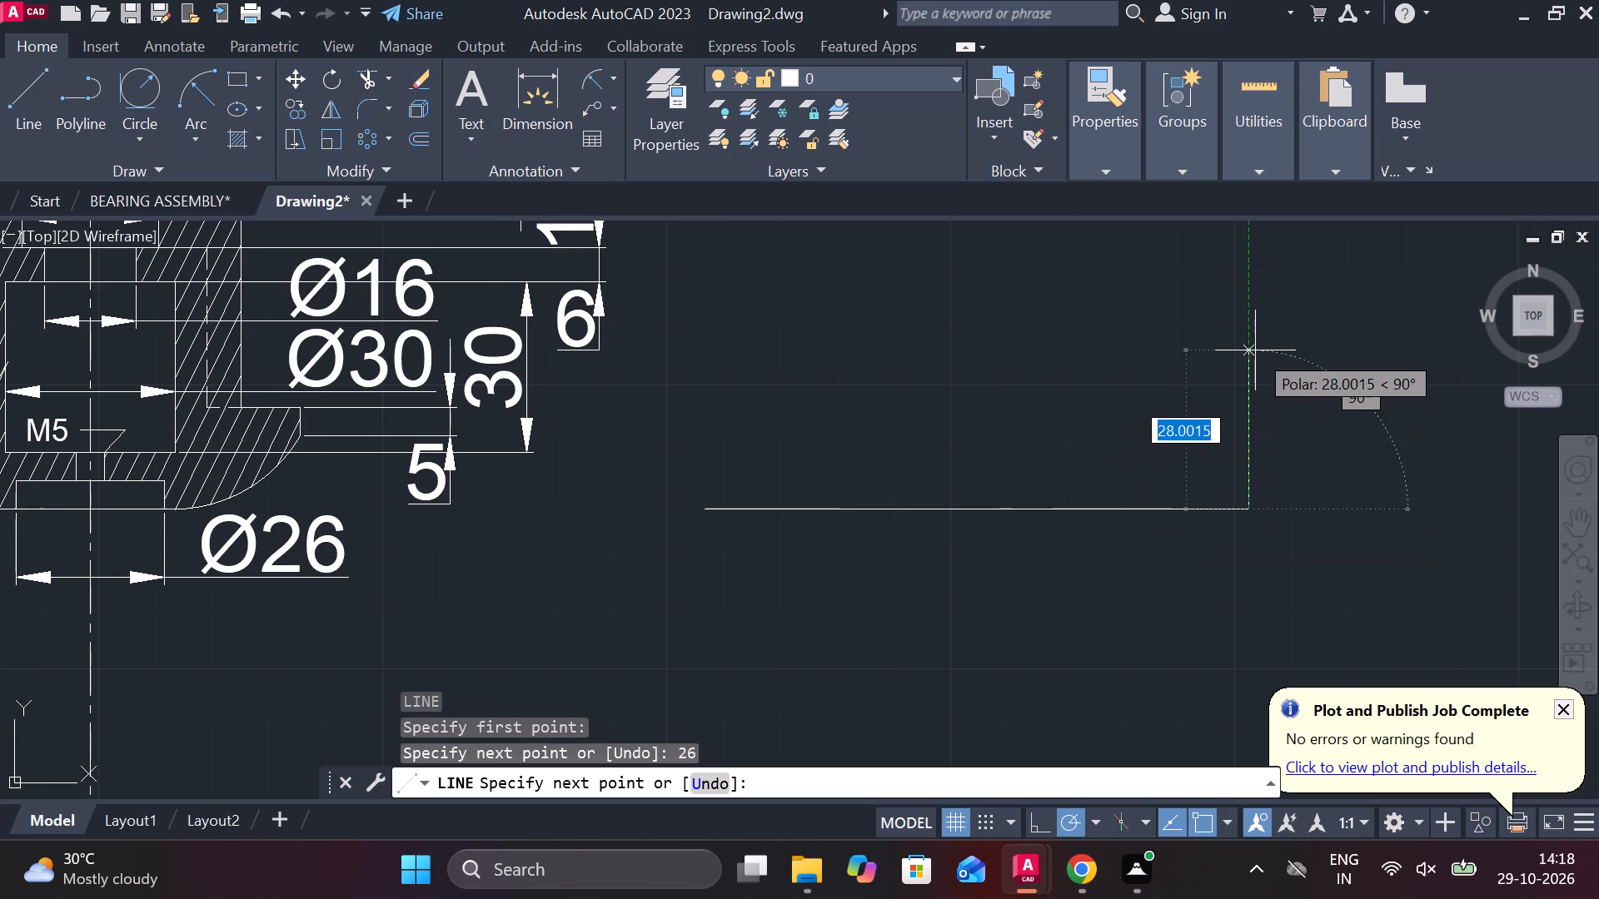
pyautogui.click(1255, 350)
pyautogui.press('Escape')
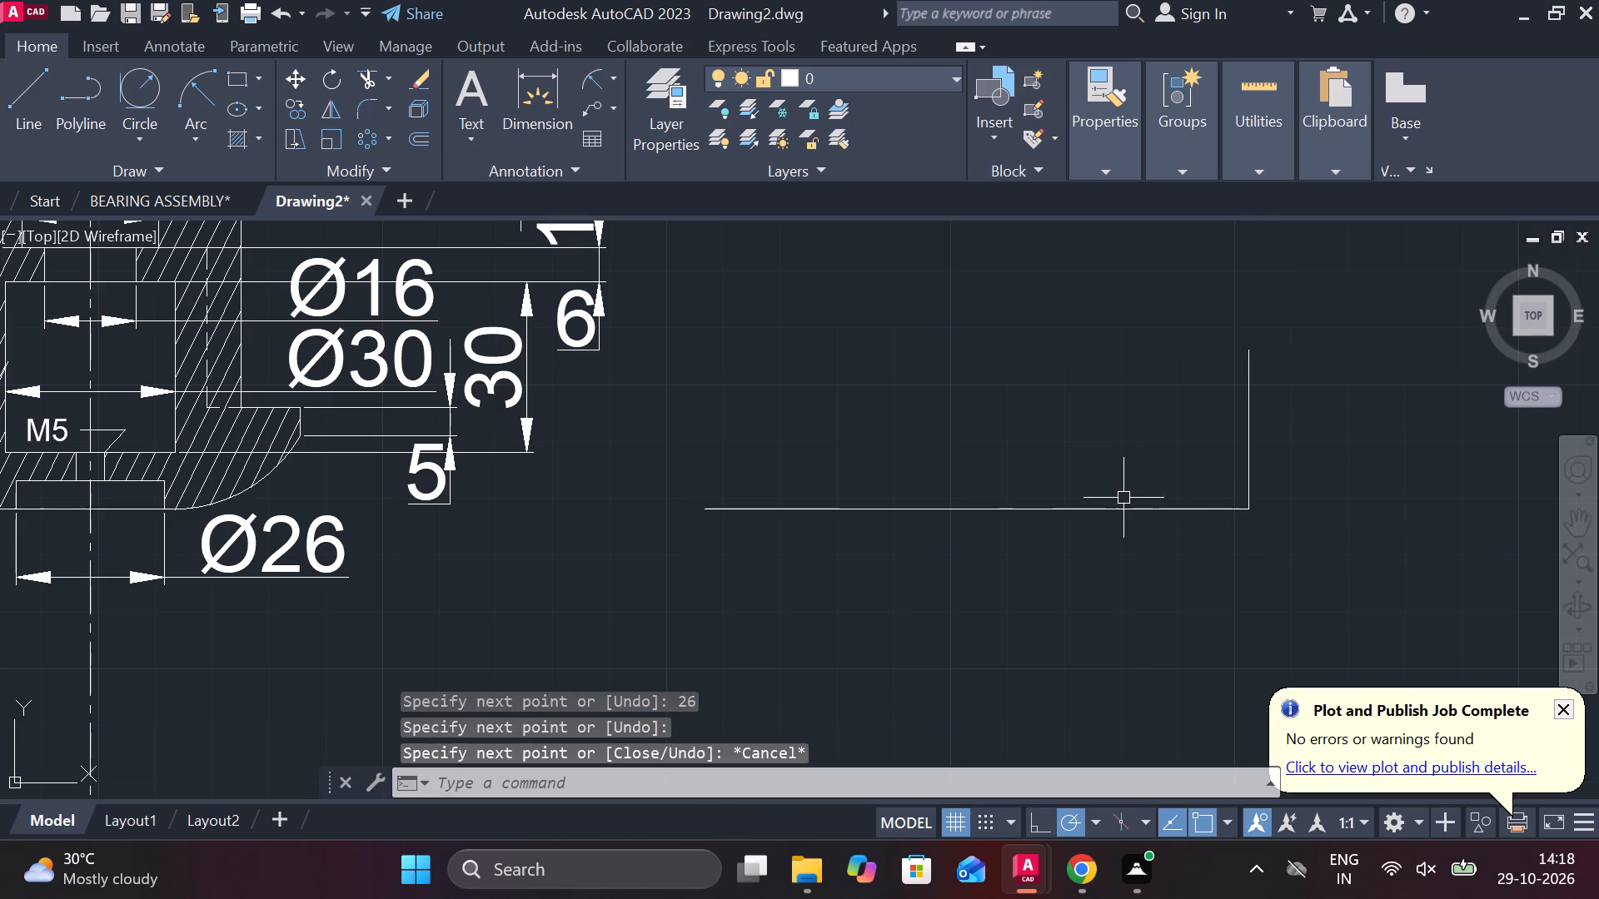
# Erase the horizontal guide line, leaving the 26 base line and its vertical segment.
pyautogui.click(978, 514)
pyautogui.write('E')
pyautogui.press('space')
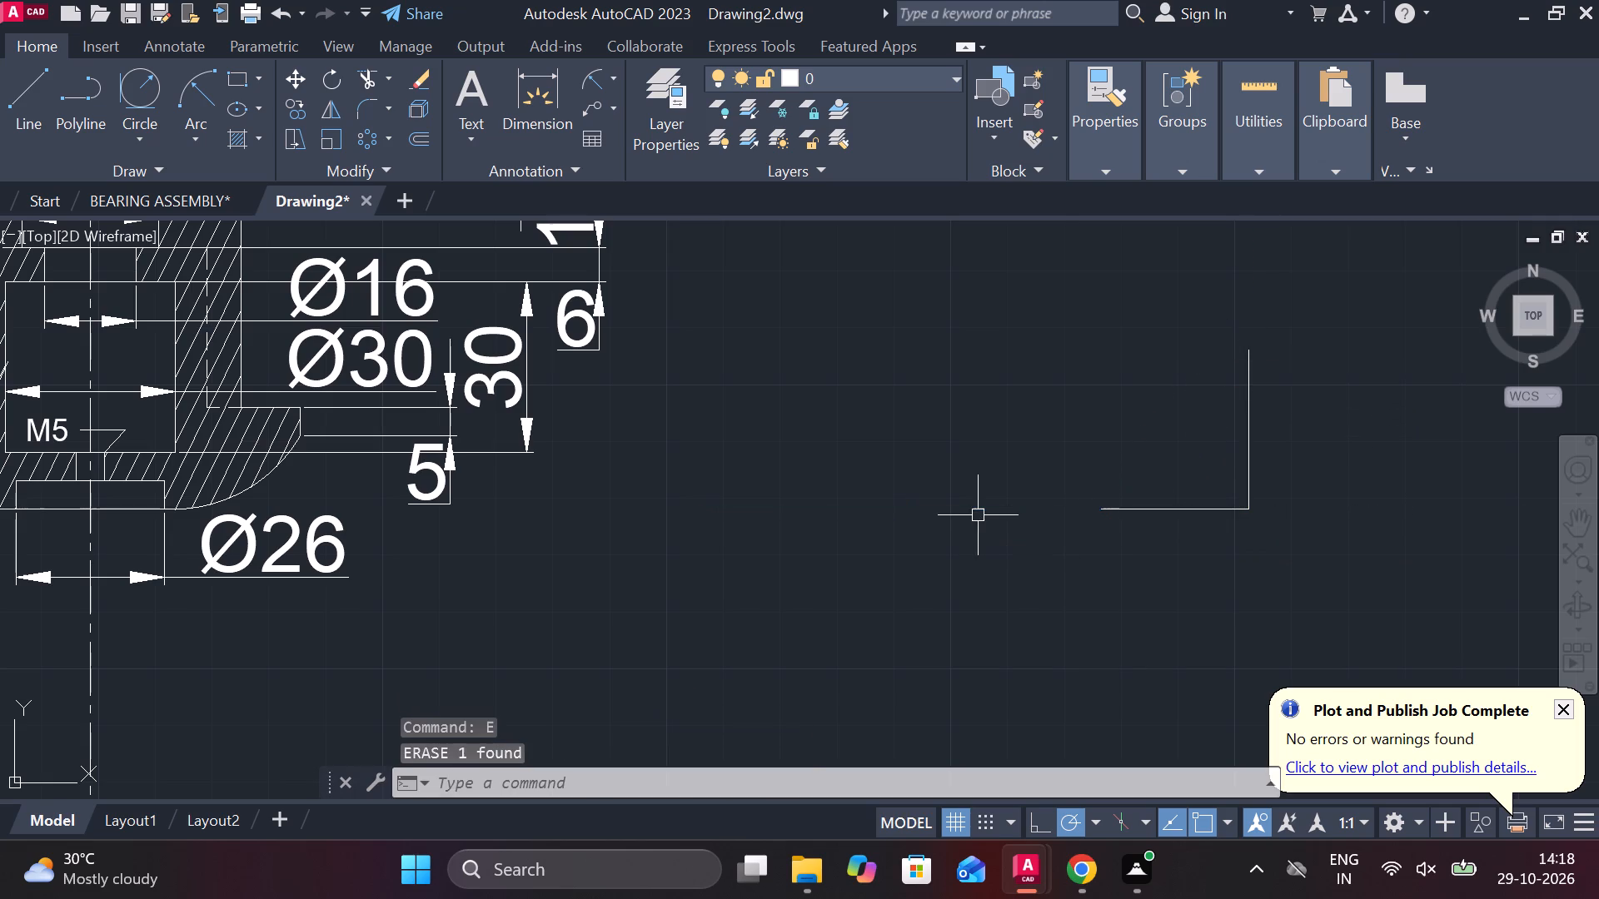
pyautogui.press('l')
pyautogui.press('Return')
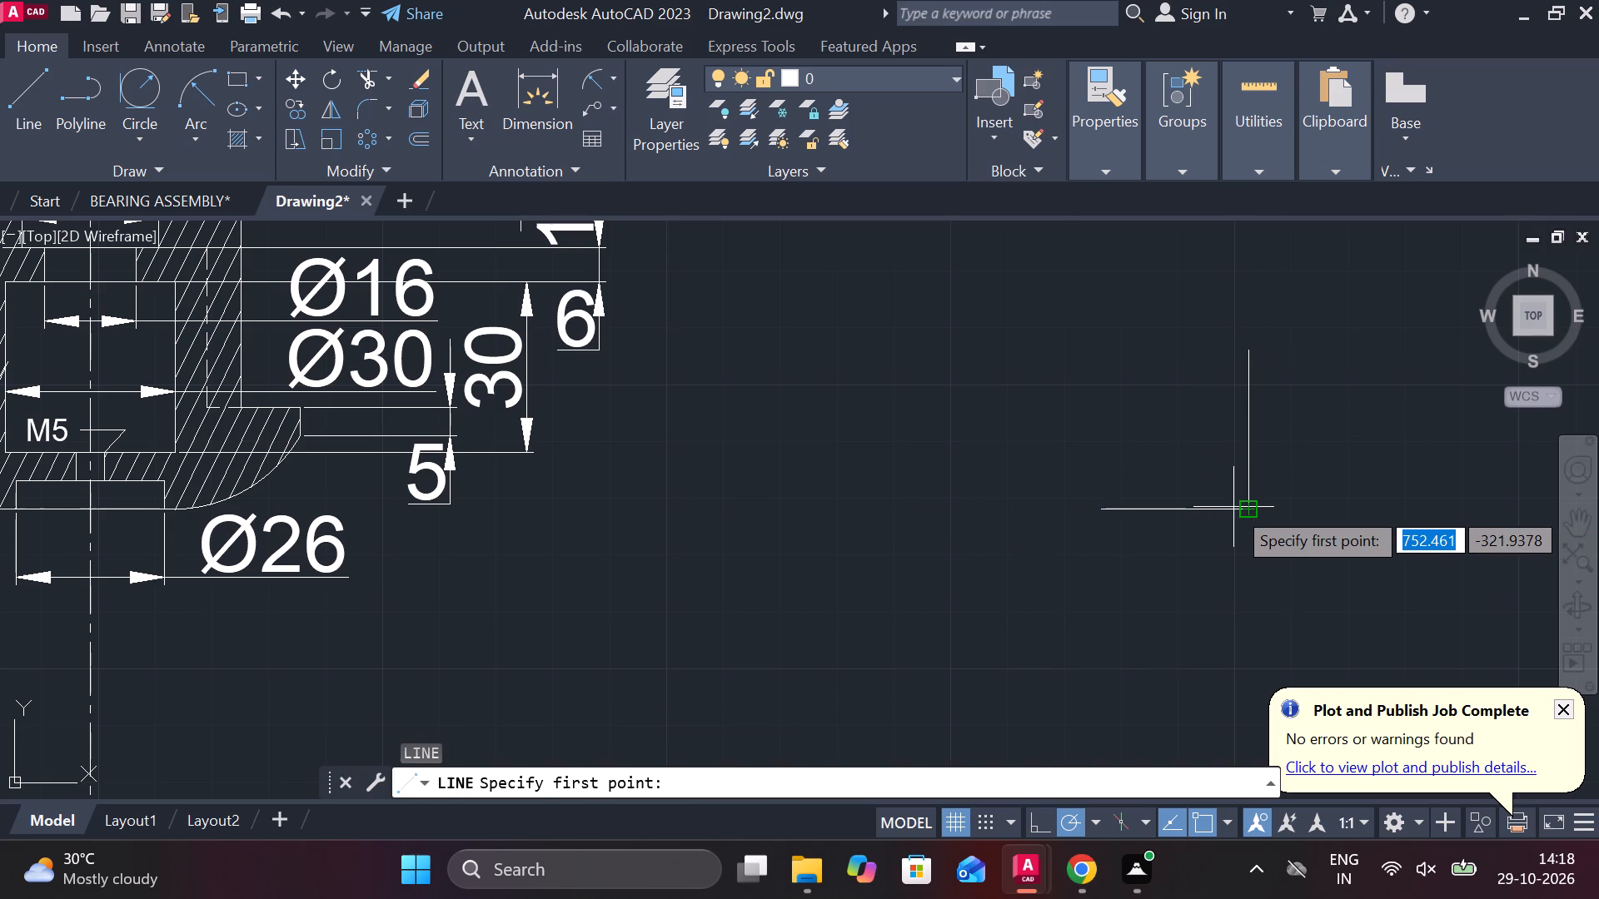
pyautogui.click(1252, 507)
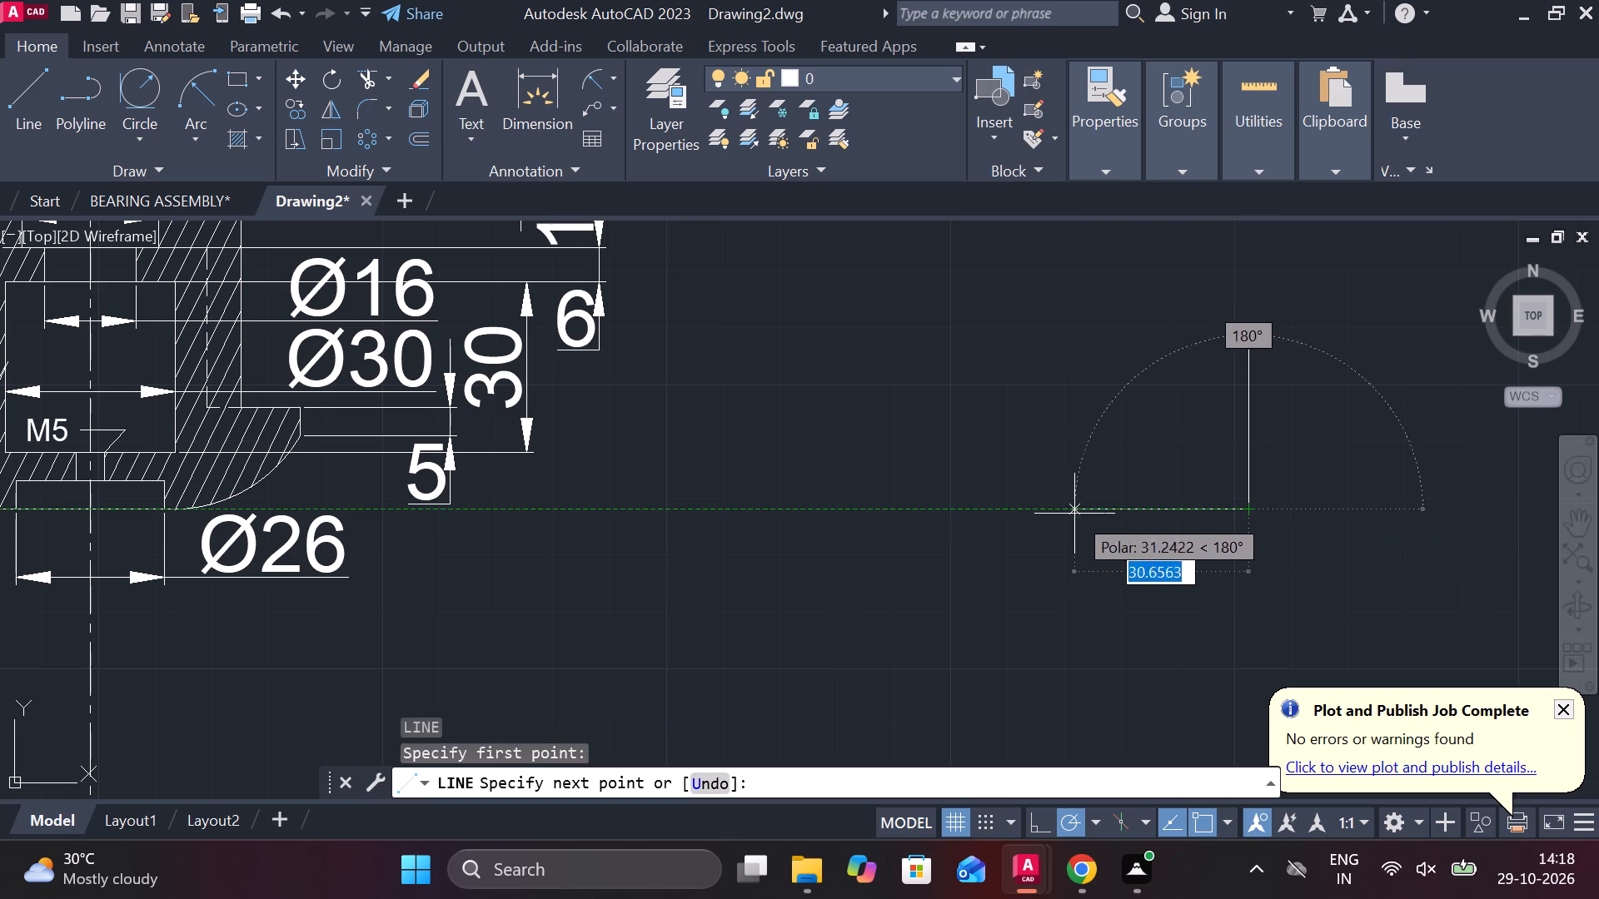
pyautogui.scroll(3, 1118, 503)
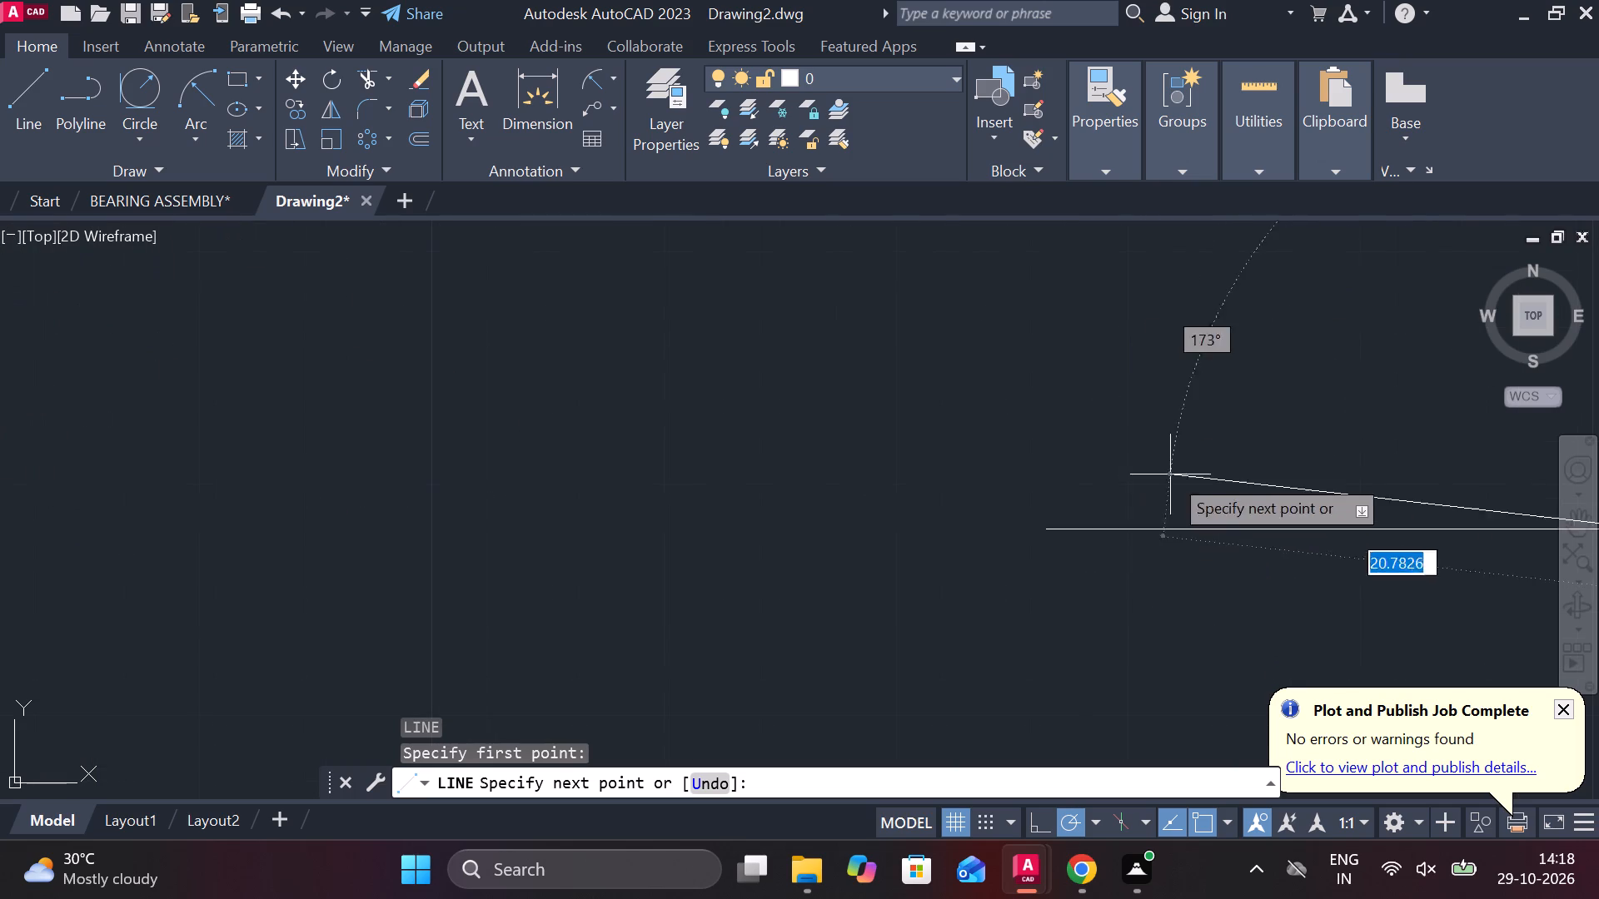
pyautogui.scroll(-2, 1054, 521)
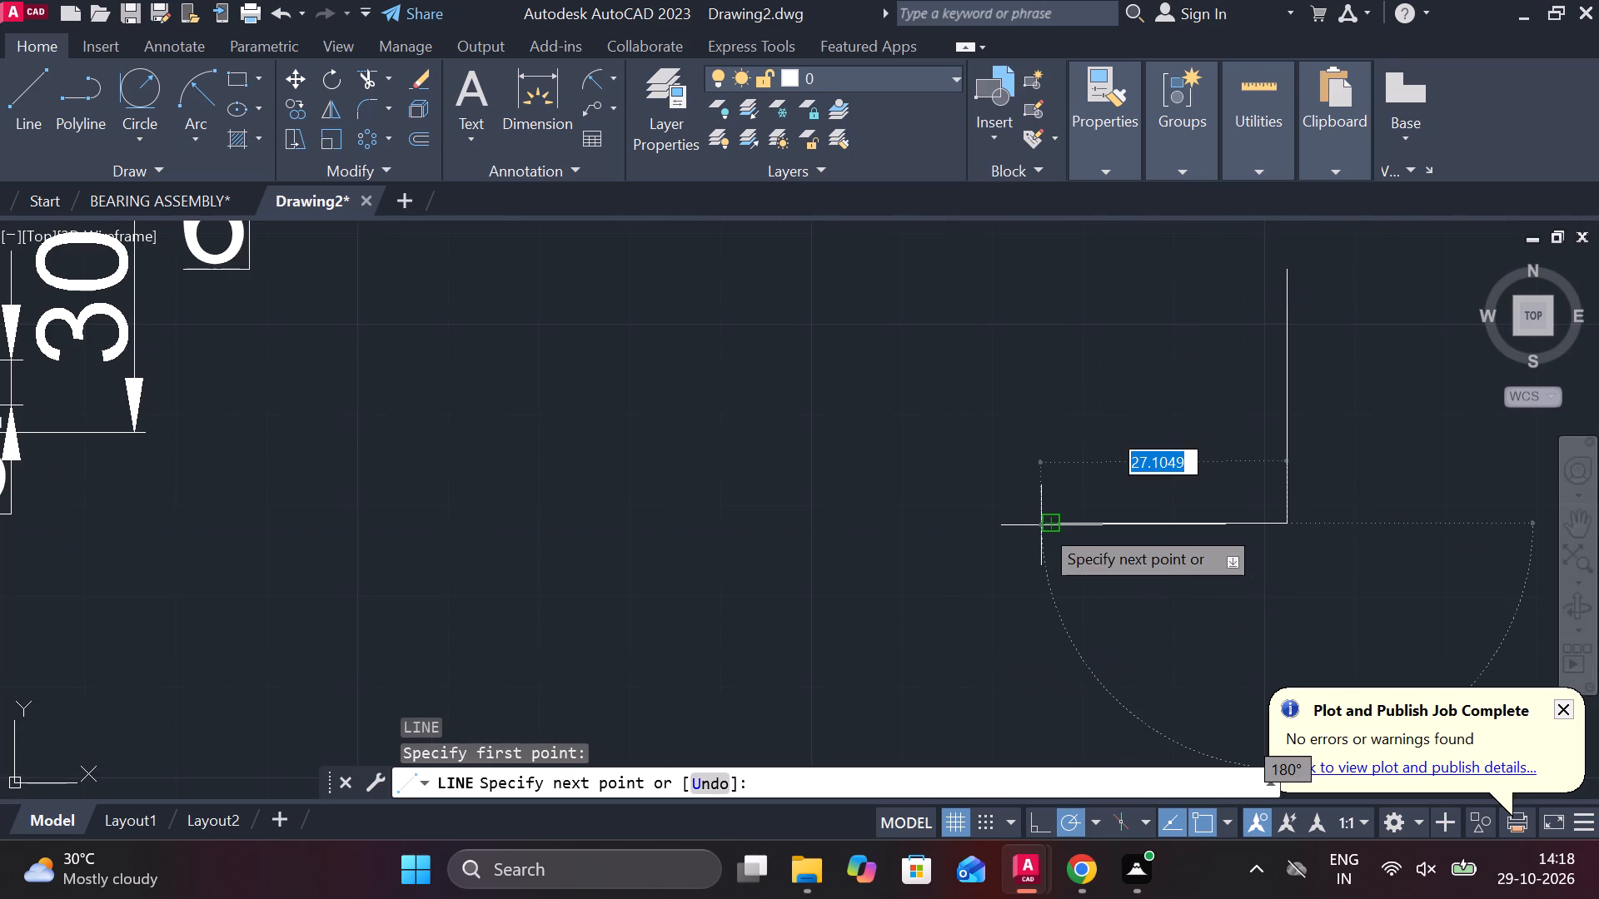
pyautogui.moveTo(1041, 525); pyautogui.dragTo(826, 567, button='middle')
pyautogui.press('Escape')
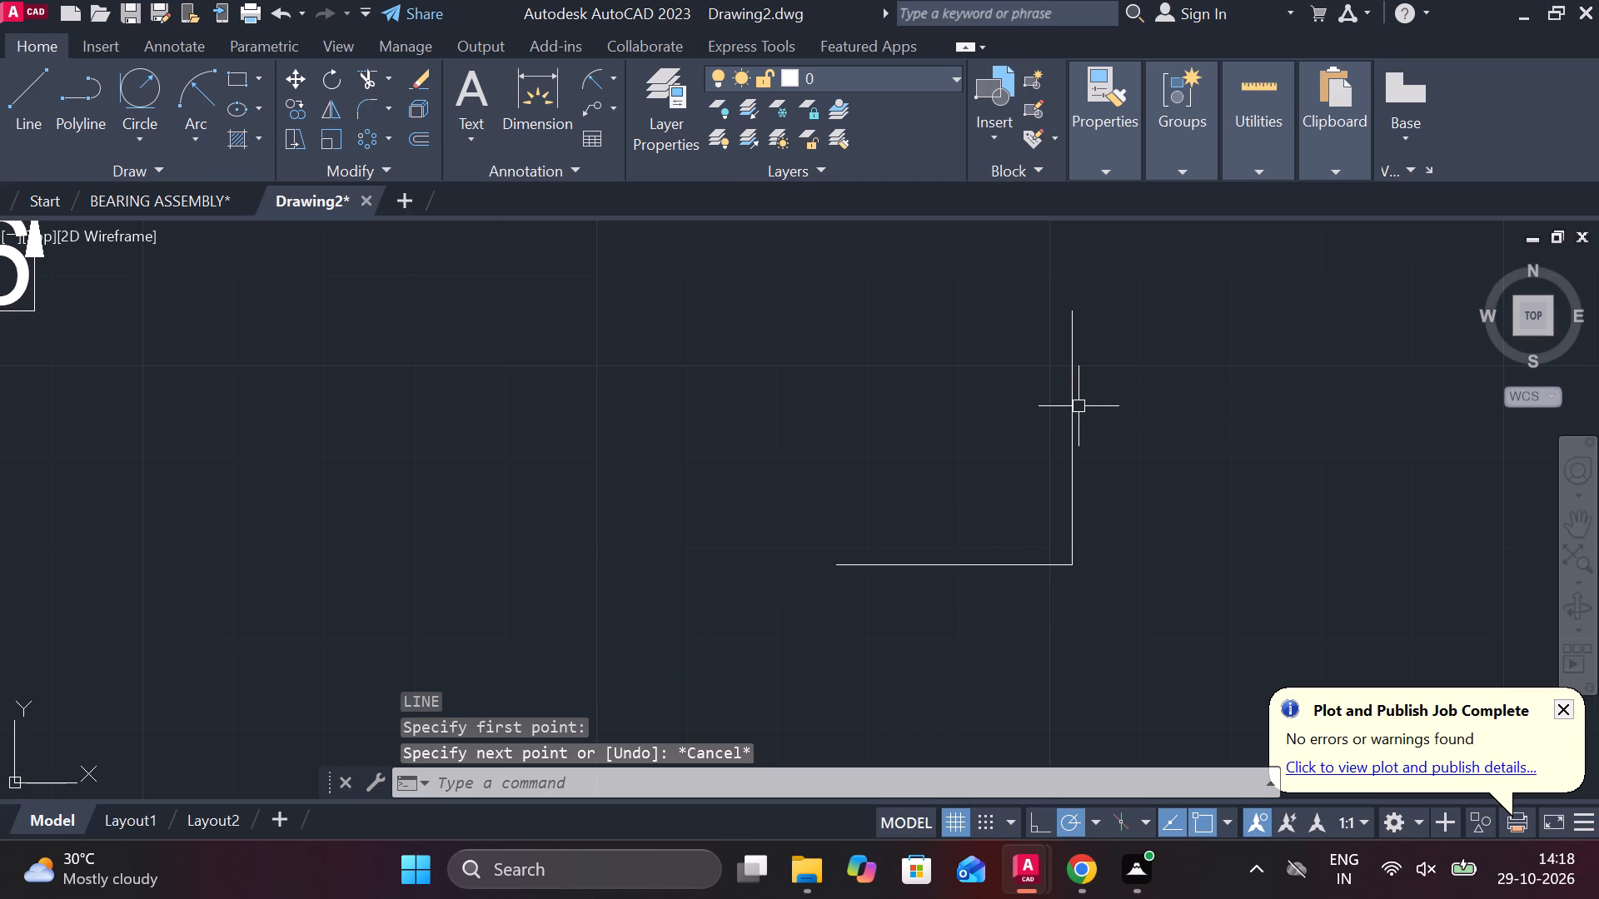
# Erase the vertical segment standing at the end of the 26 base line.
pyautogui.click(1077, 406)
pyautogui.write('E')
pyautogui.press('space')
# Draw lines from the base line's far end: 69 straight up, 27 horizontally toward the section view, and 8 straight down.
pyautogui.press('l')
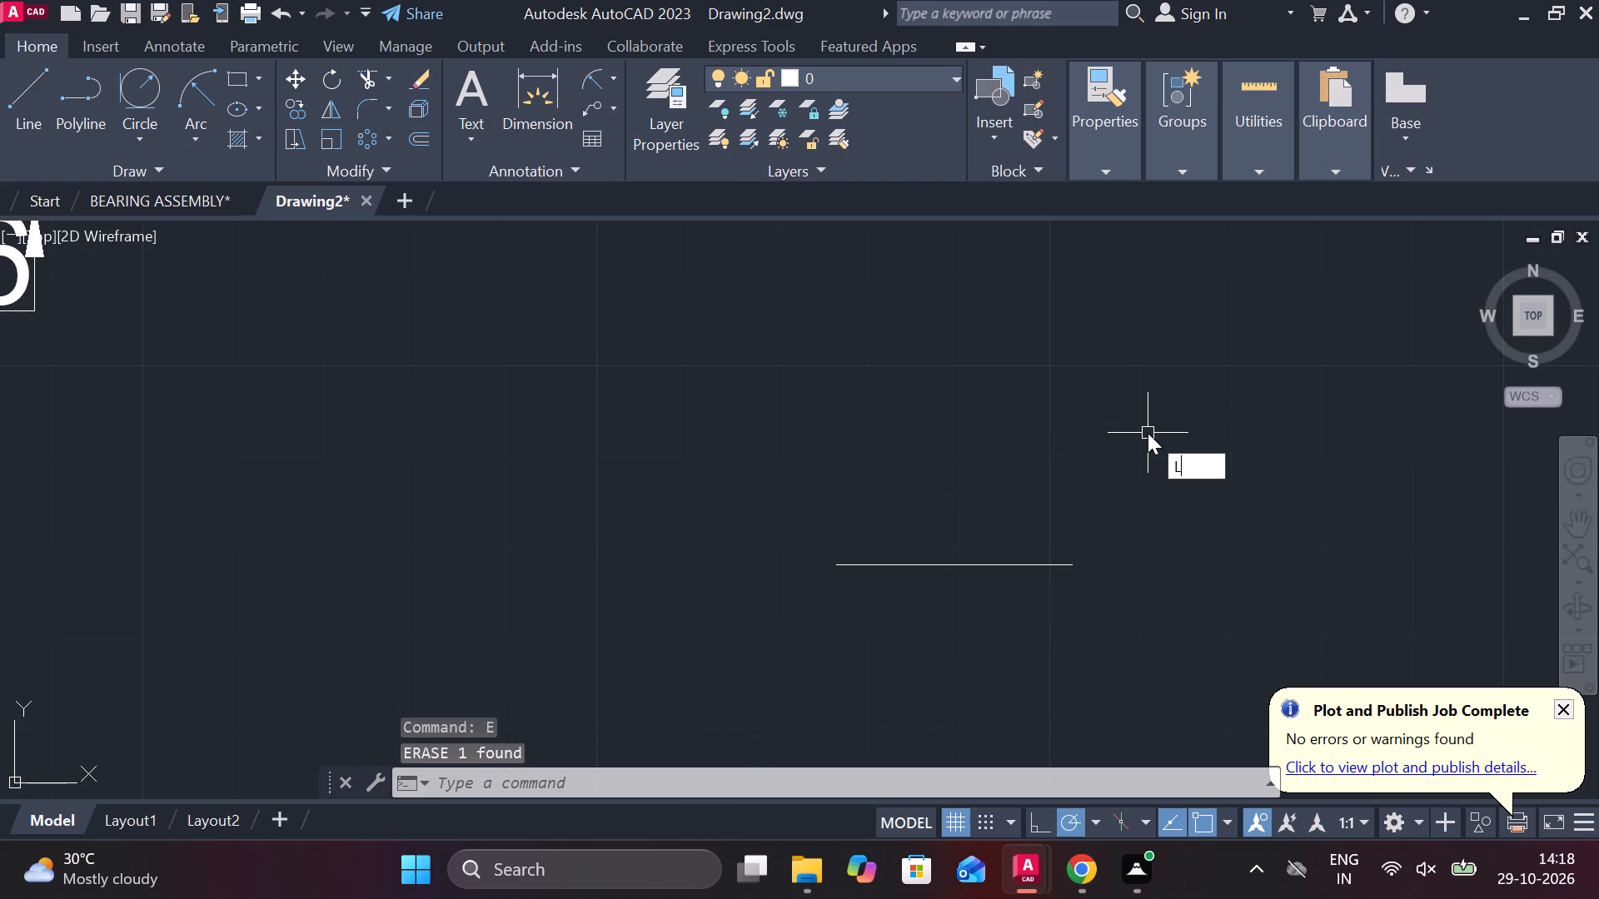
pyautogui.press('Return')
pyautogui.click(1071, 553)
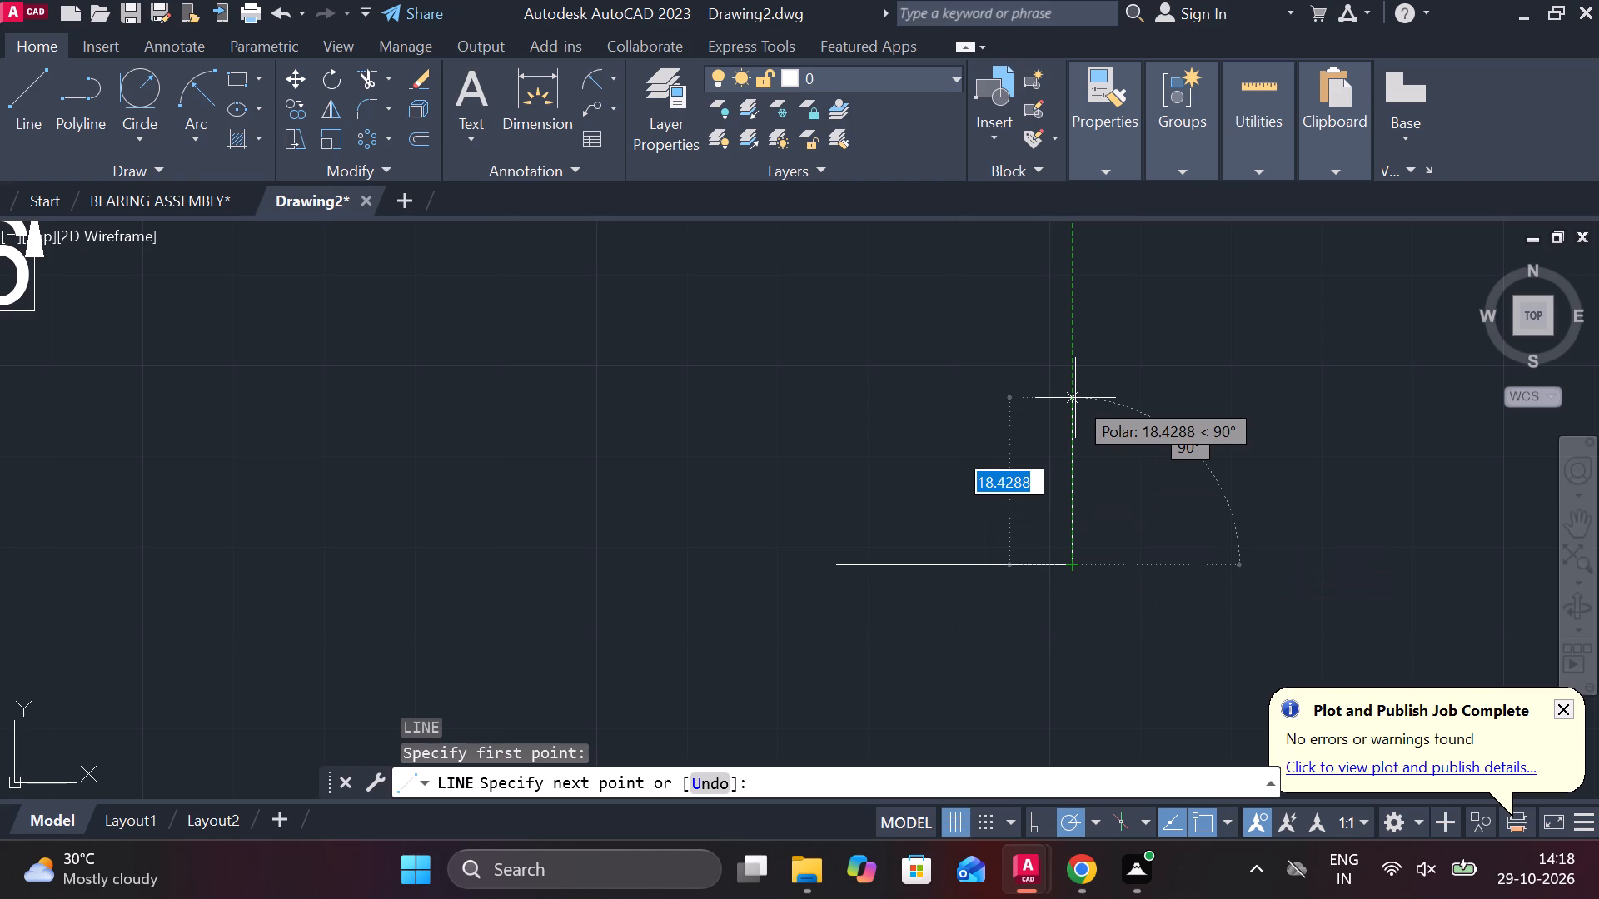
pyautogui.write('69')
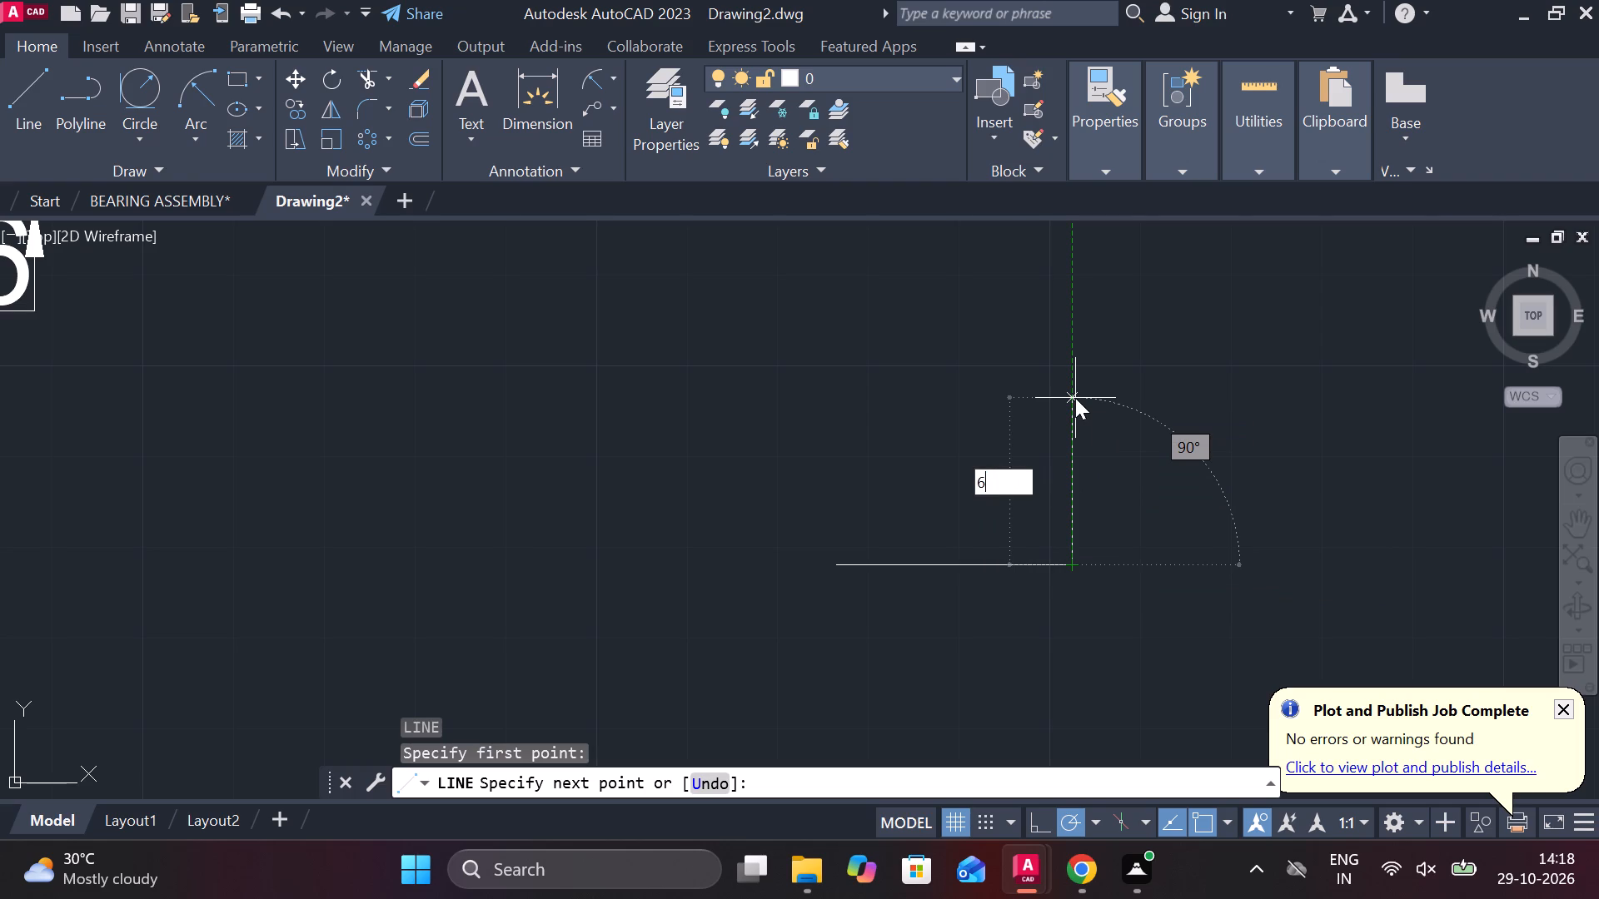
pyautogui.press('Return')
pyautogui.scroll(-3, 1078, 400)
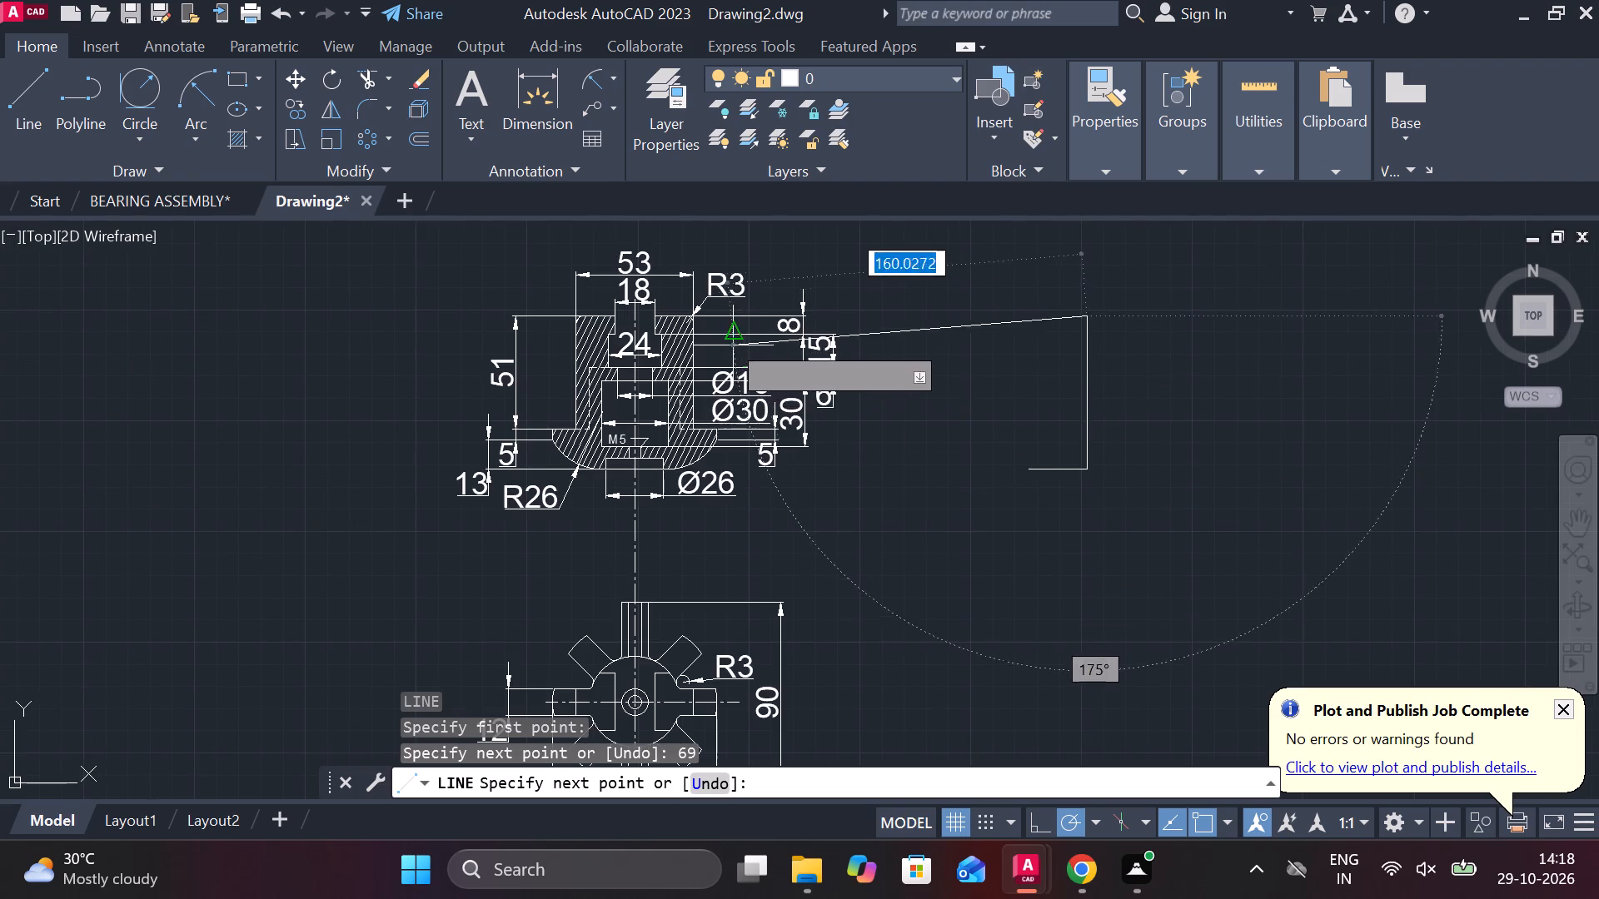
pyautogui.scroll(2, 669, 321)
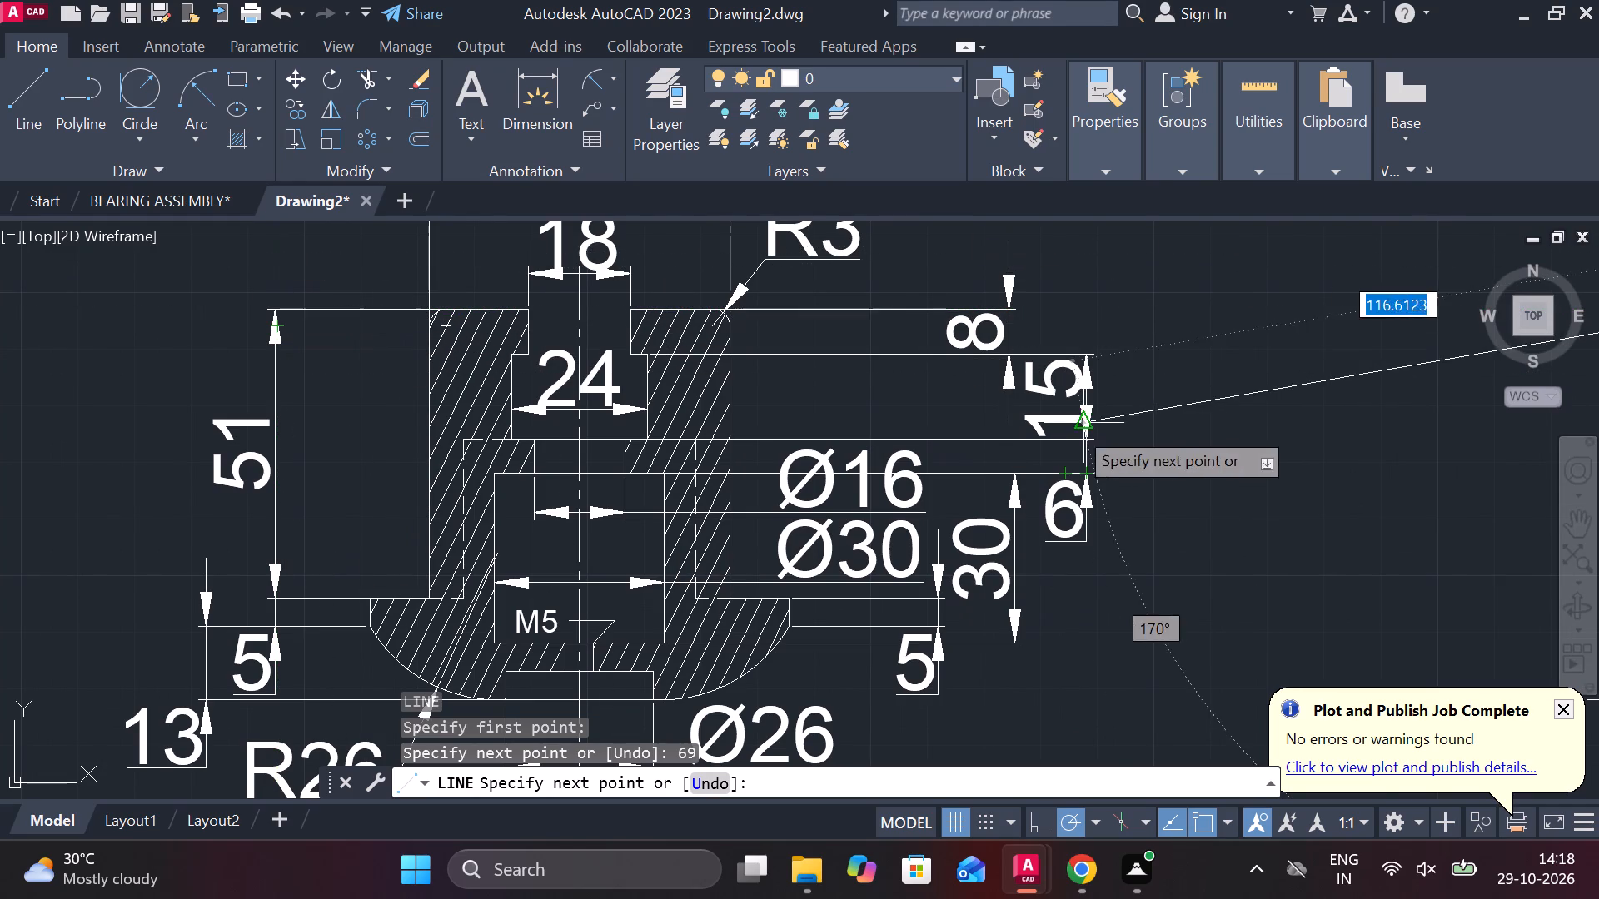
pyautogui.moveTo(1159, 451); pyautogui.dragTo(889, 542, button='middle')
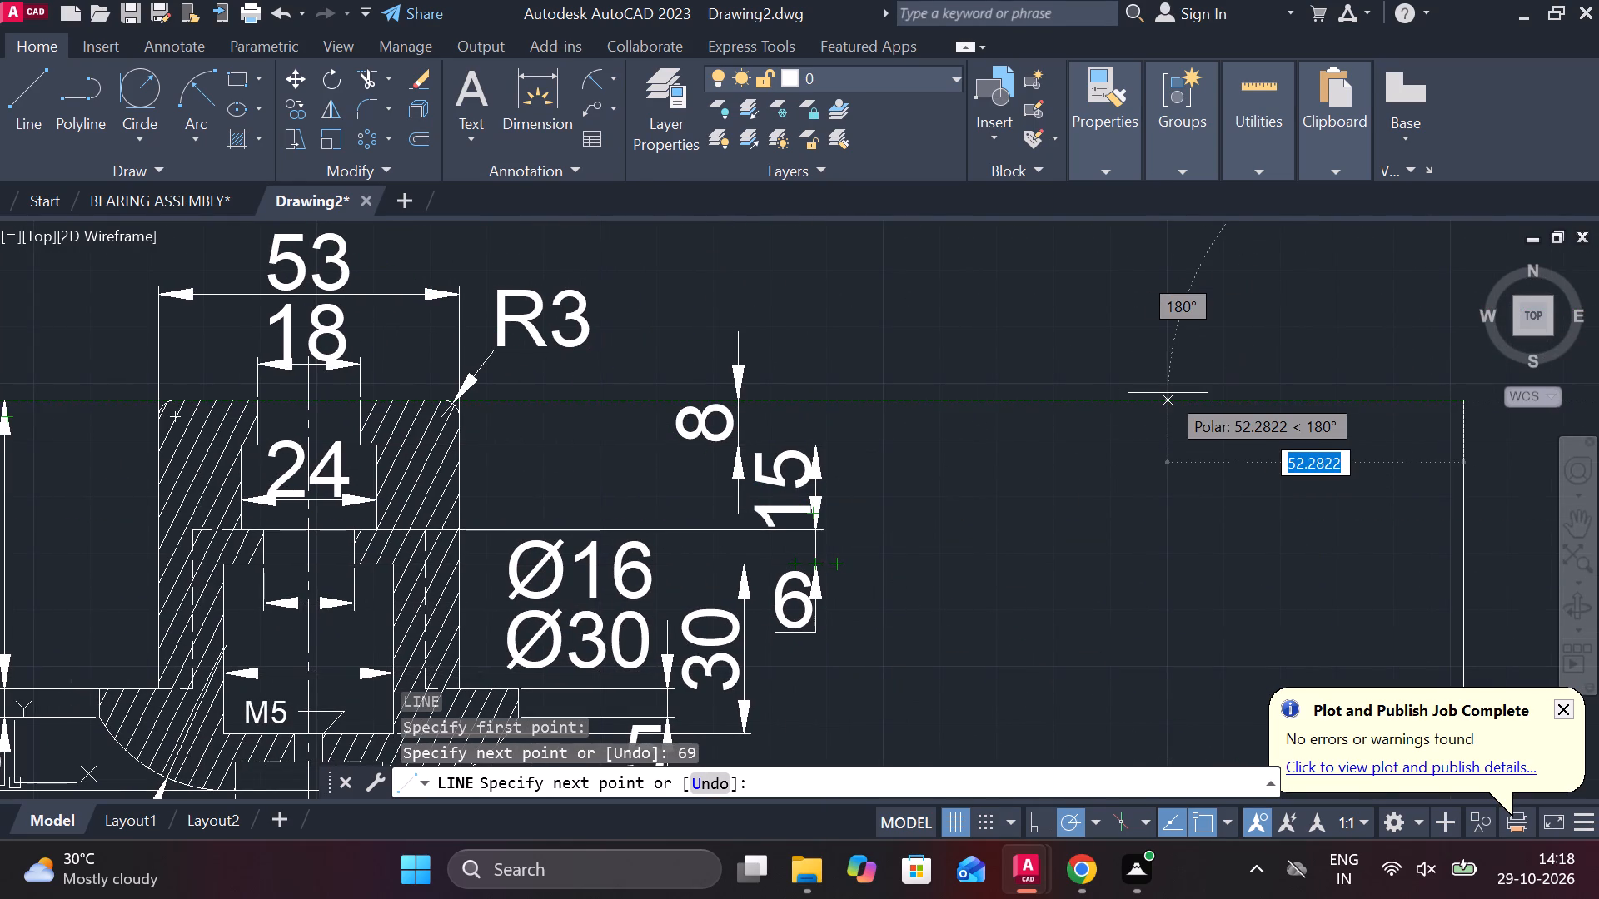
pyautogui.write('27')
pyautogui.press('Return')
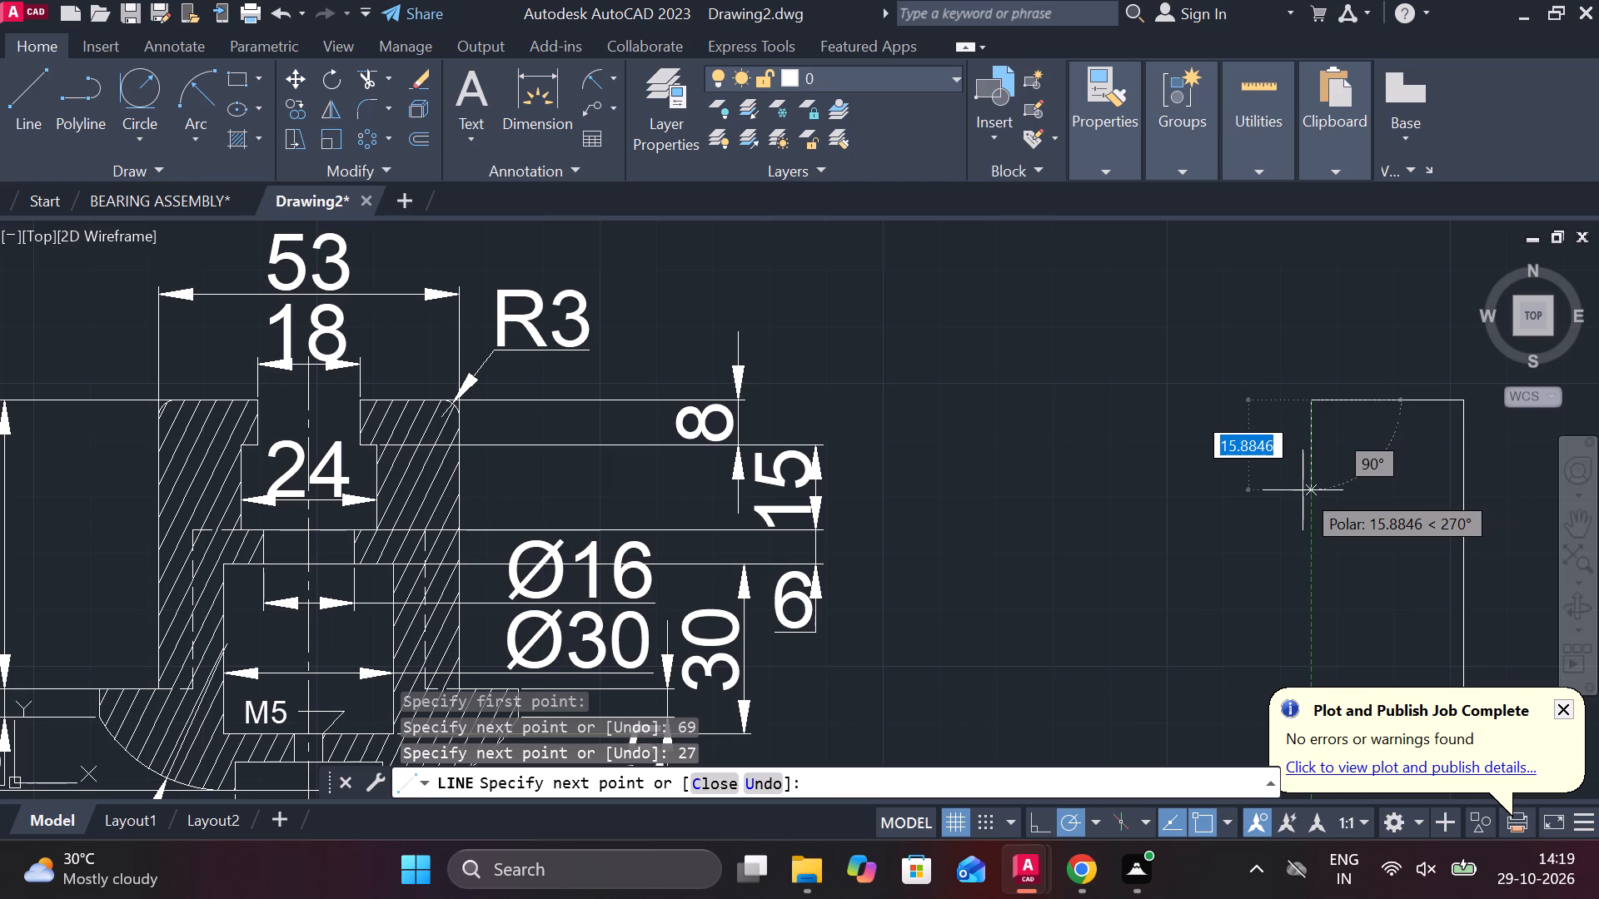
pyautogui.press('8')
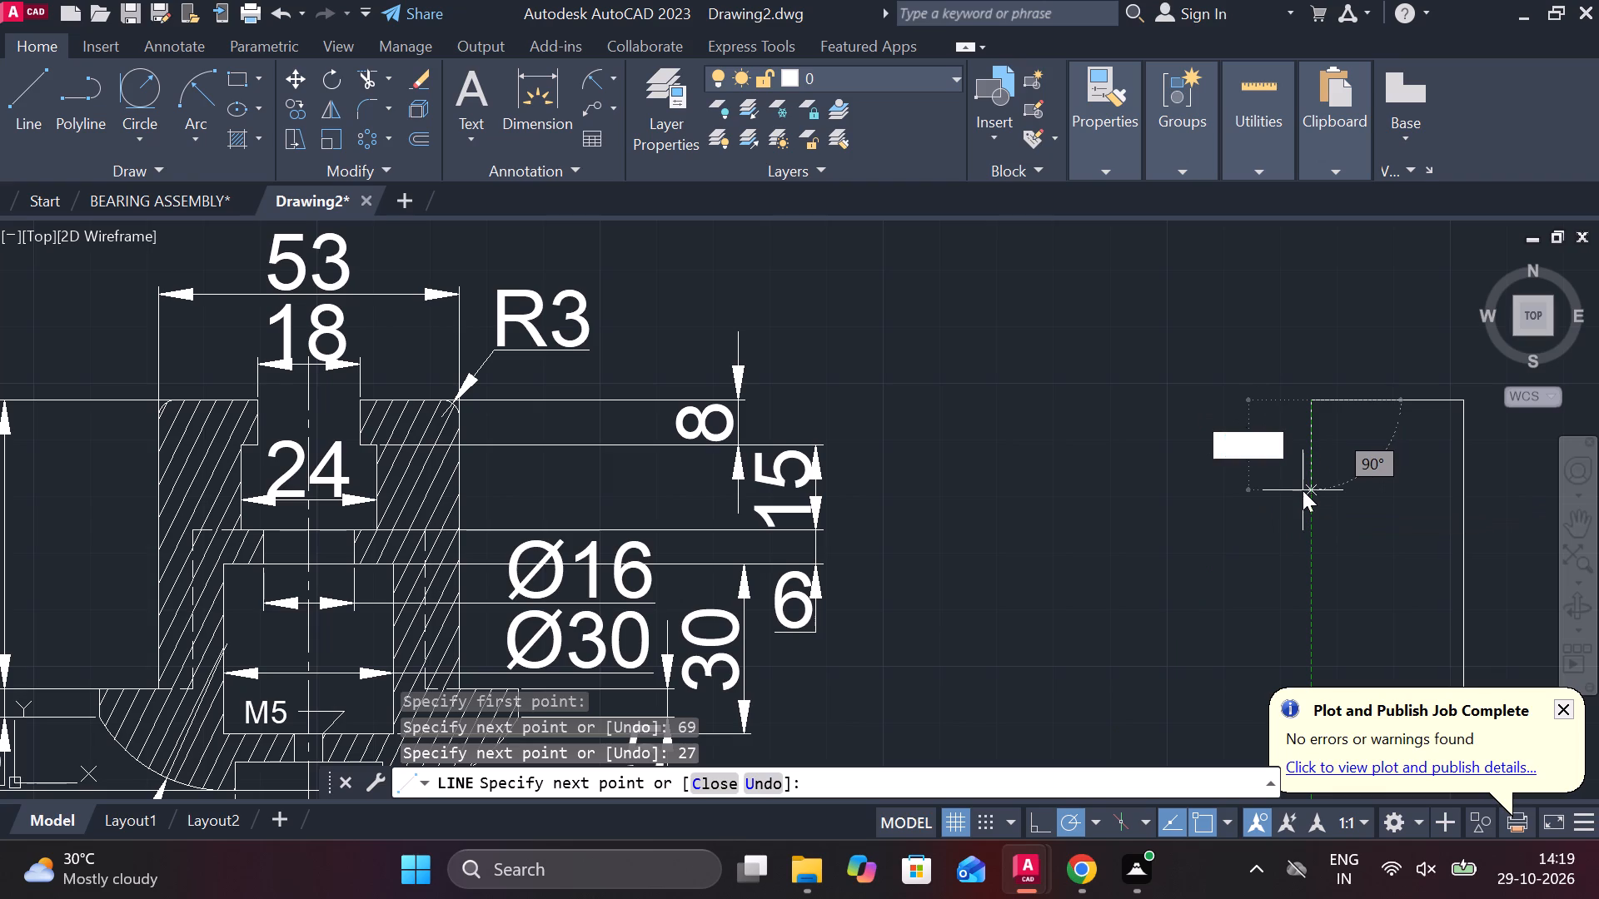
pyautogui.press('Return')
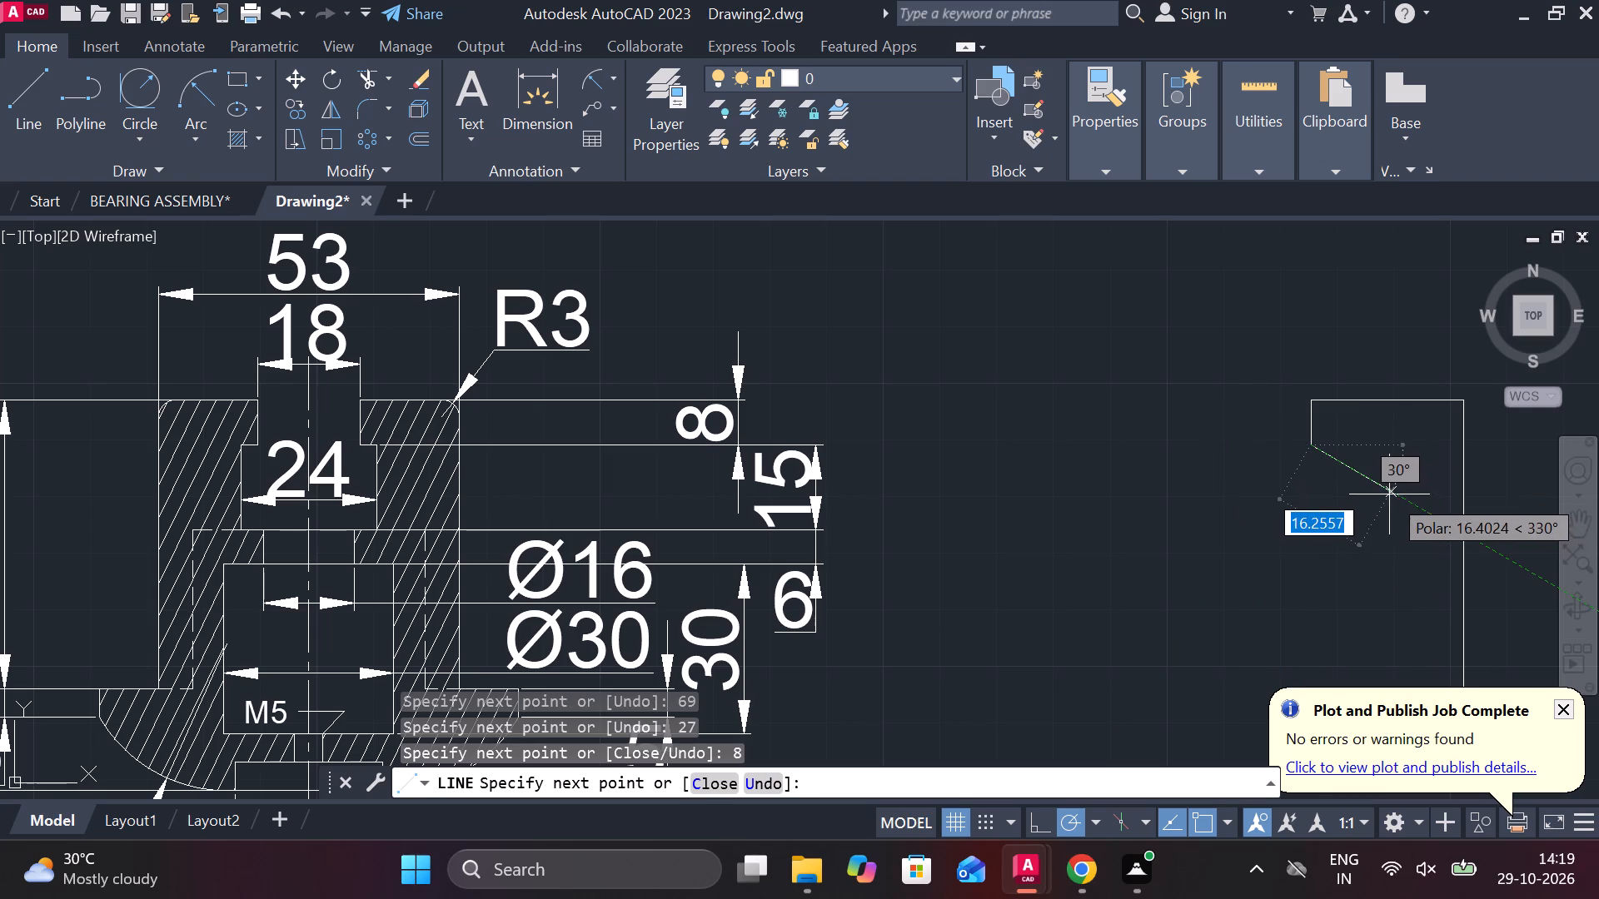
# Draw a horizontal line from the 8 segment's lower end across the 69 vertical, and trim the part beyond it.
pyautogui.scroll(1, 1389, 494)
pyautogui.moveTo(1385, 494); pyautogui.dragTo(1063, 439, button='middle')
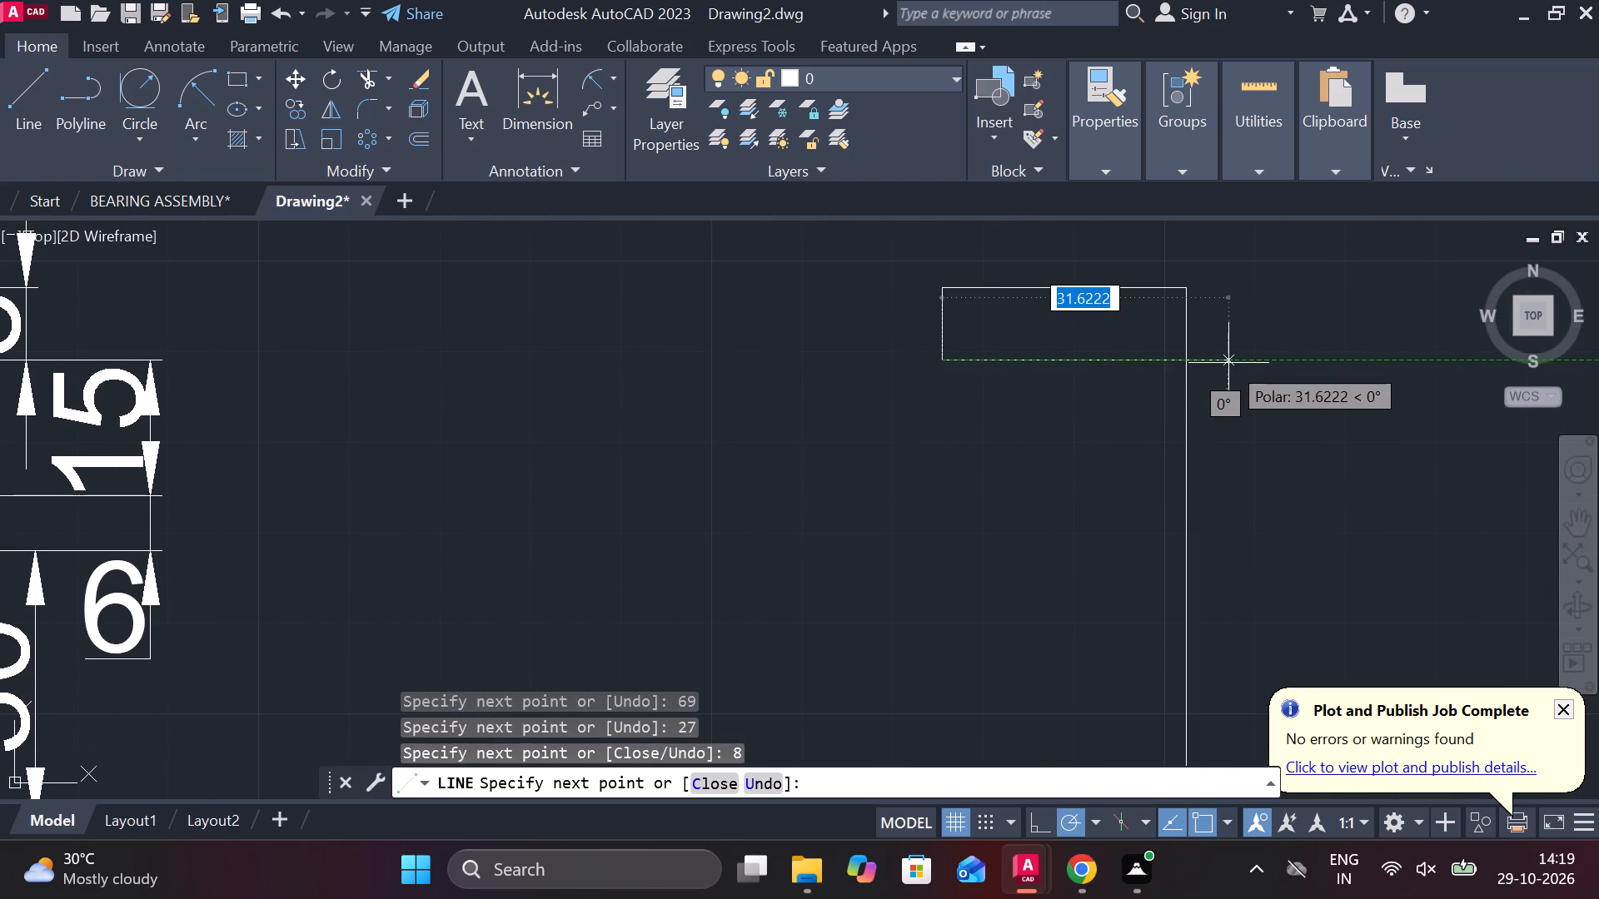
pyautogui.click(1228, 363)
pyautogui.press('Escape')
pyautogui.write('TR')
pyautogui.press('space')
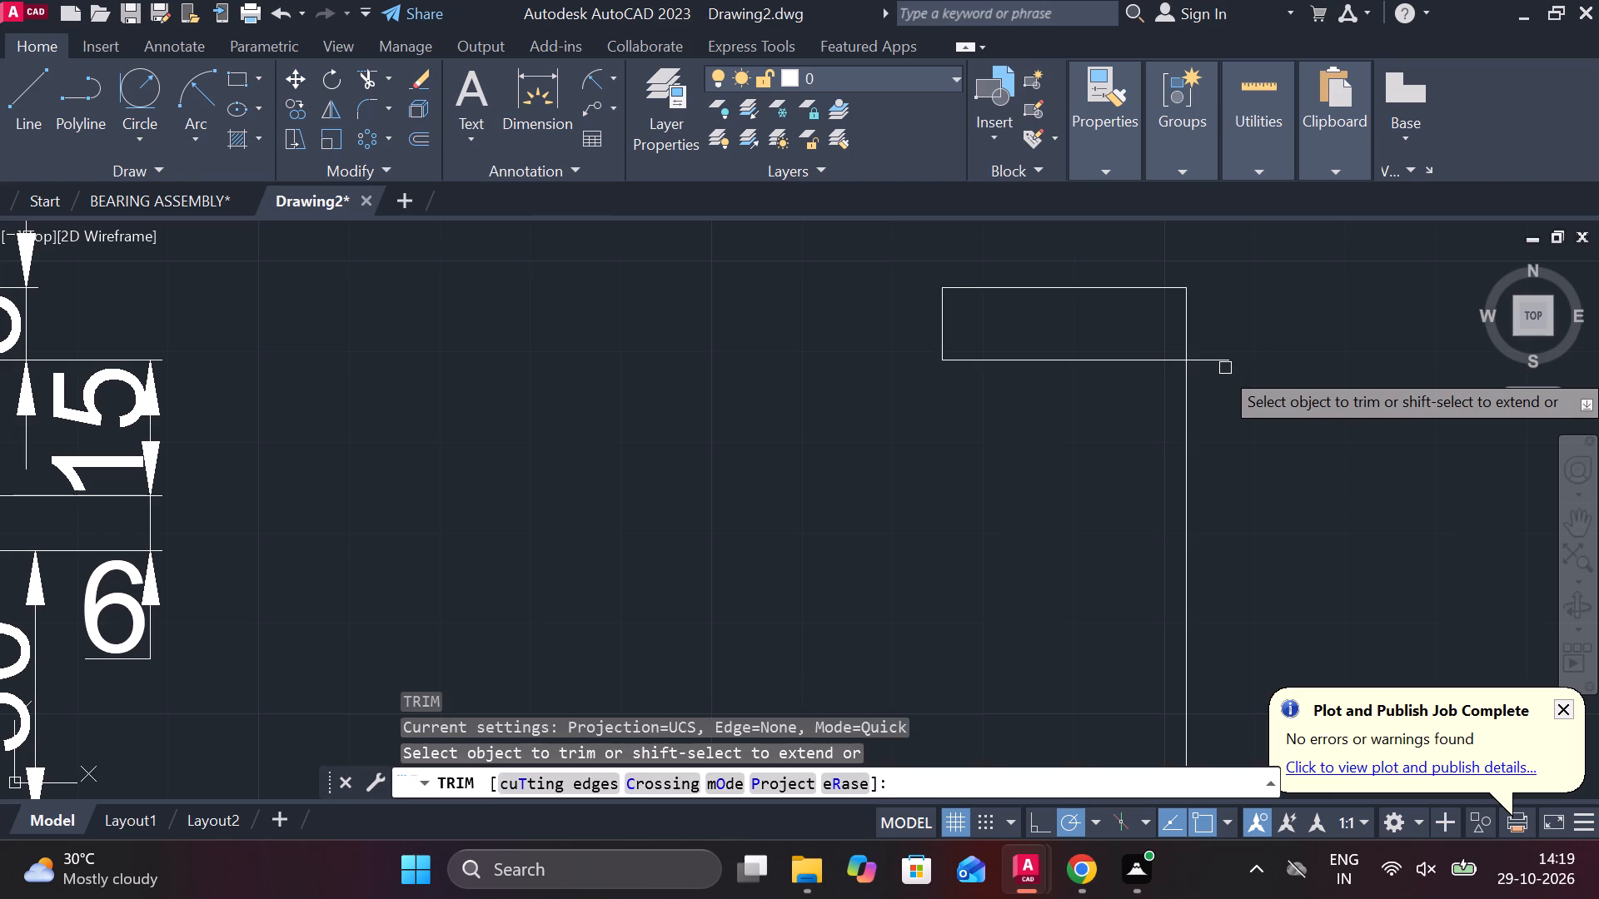
pyautogui.click(1216, 360)
pyautogui.press('Escape')
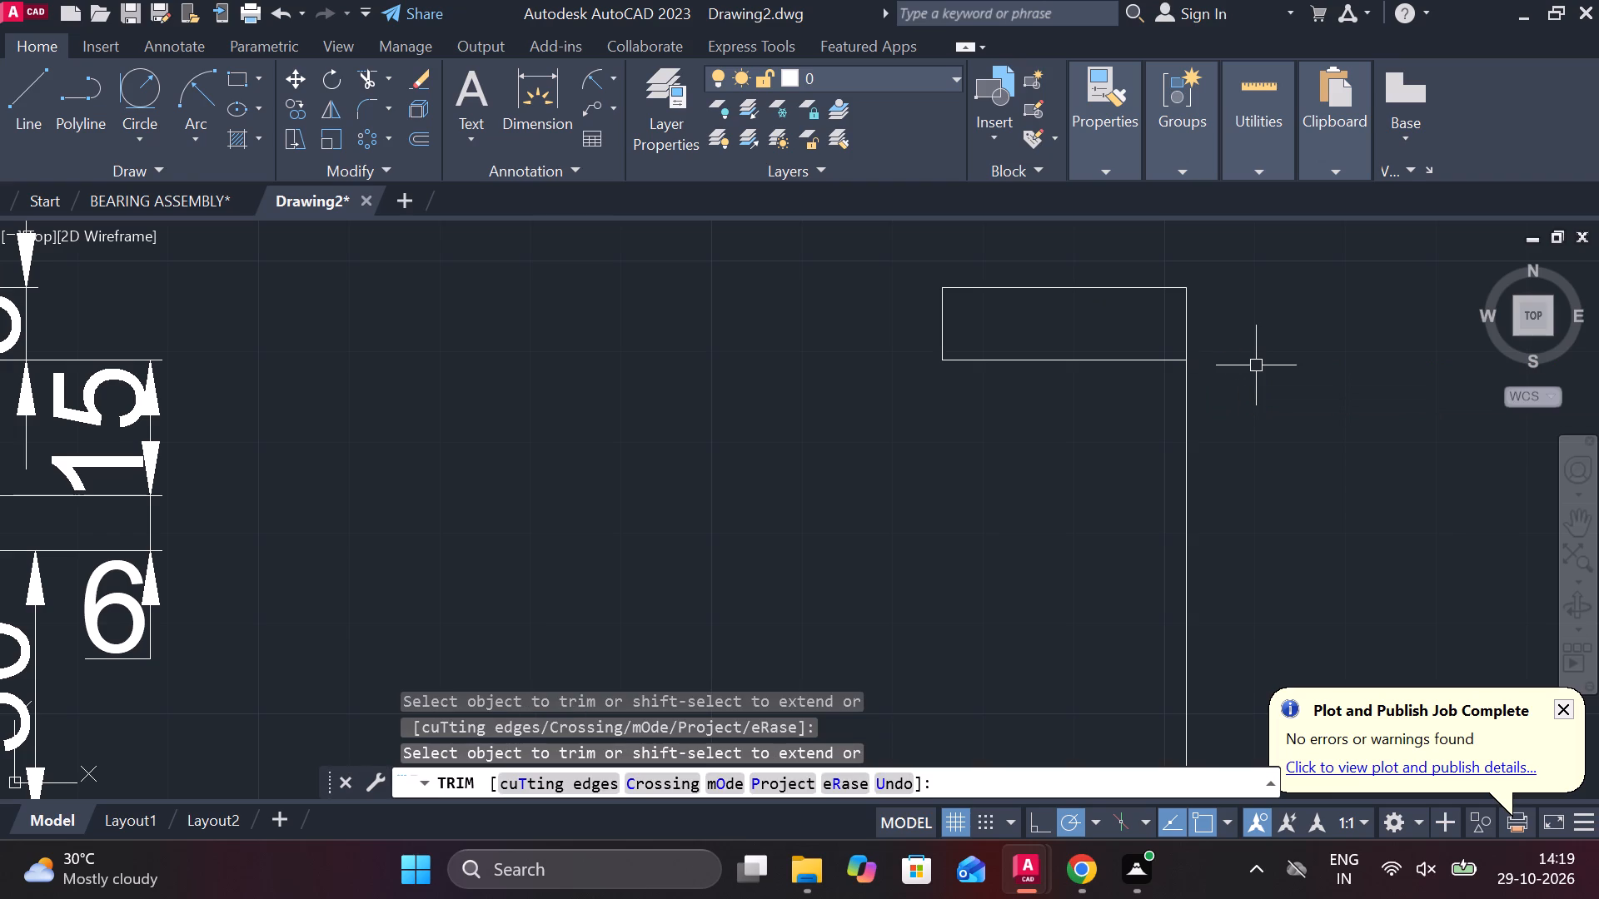
# Continue the outline 15 down from the 8 segment, add a horizontal line across the 69 vertical, and trim its overhang.
pyautogui.press('l')
pyautogui.press('Return')
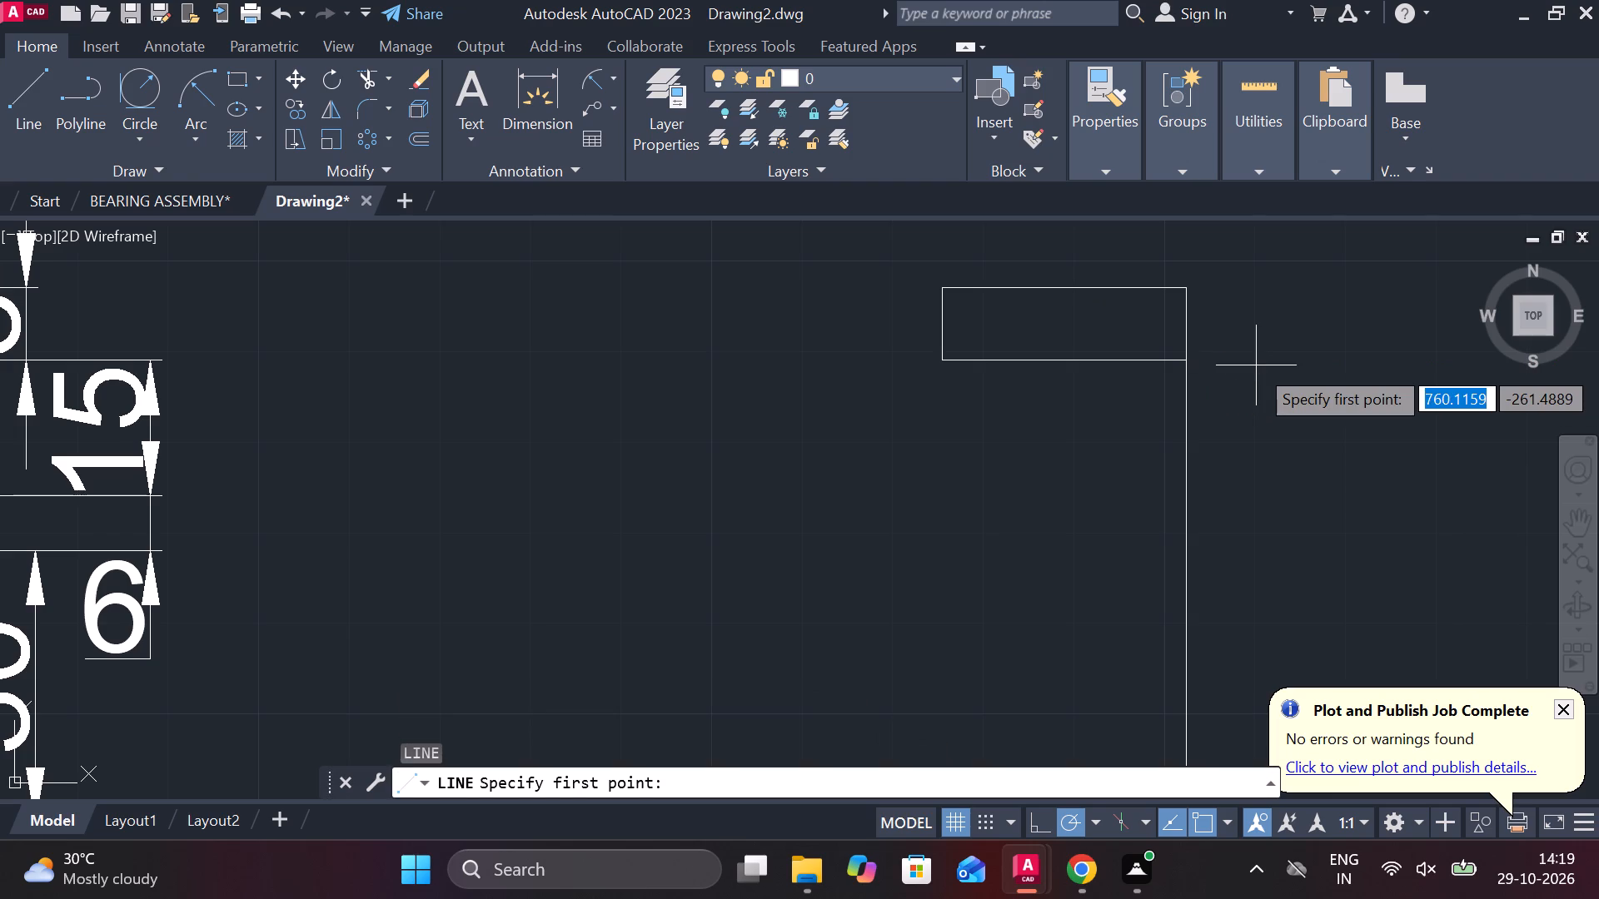
pyautogui.click(936, 367)
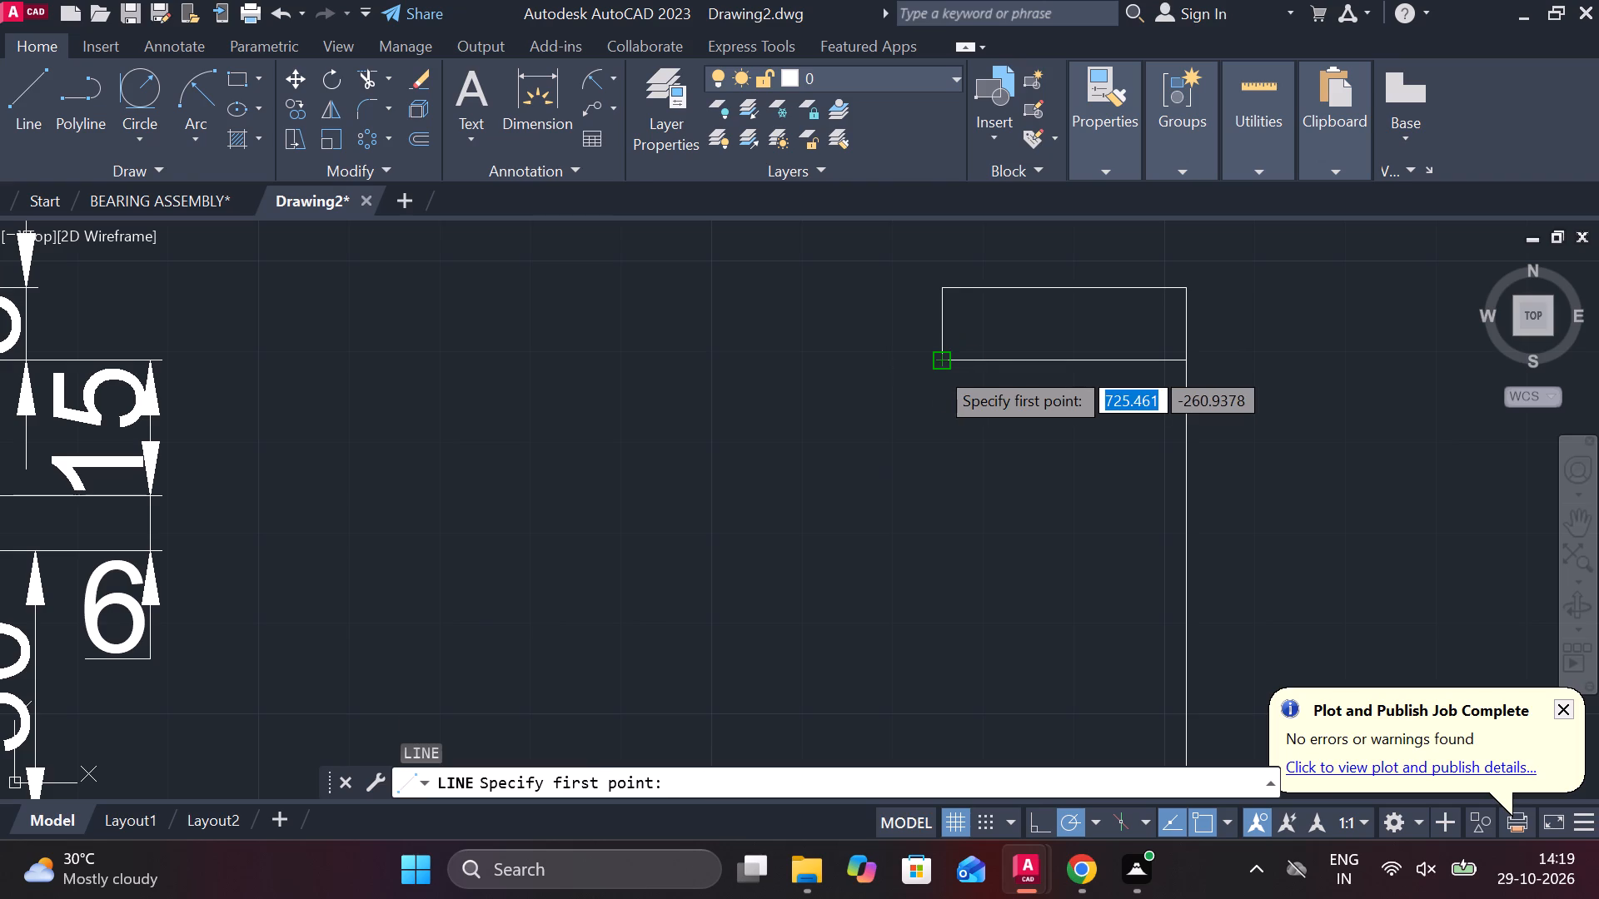
pyautogui.press('1')
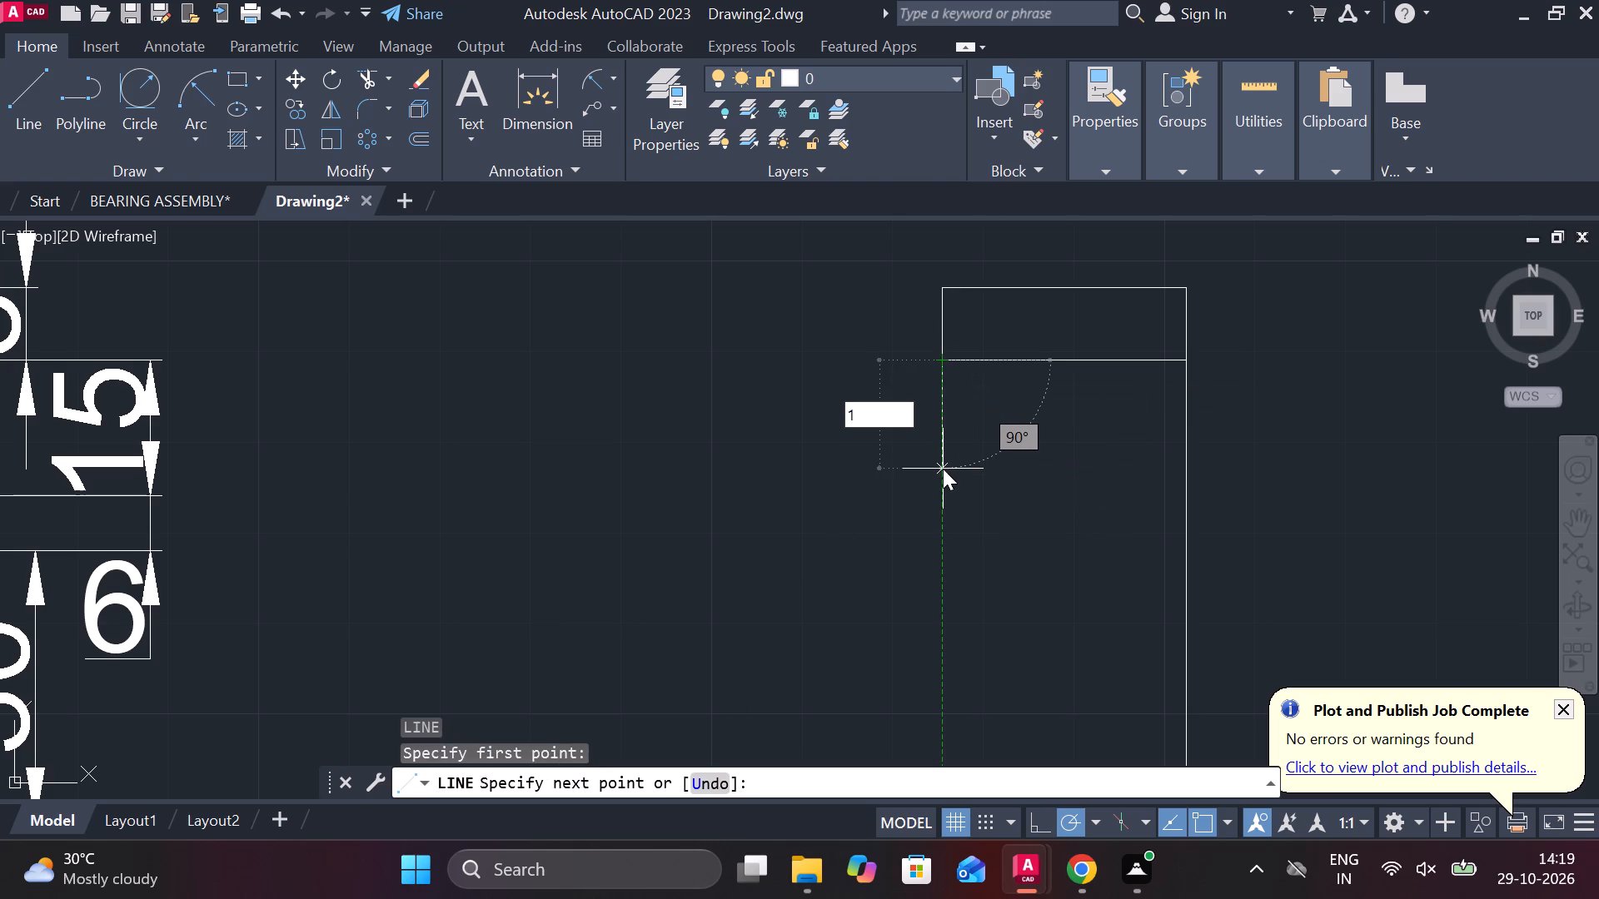
pyautogui.press('5')
pyautogui.press('Return')
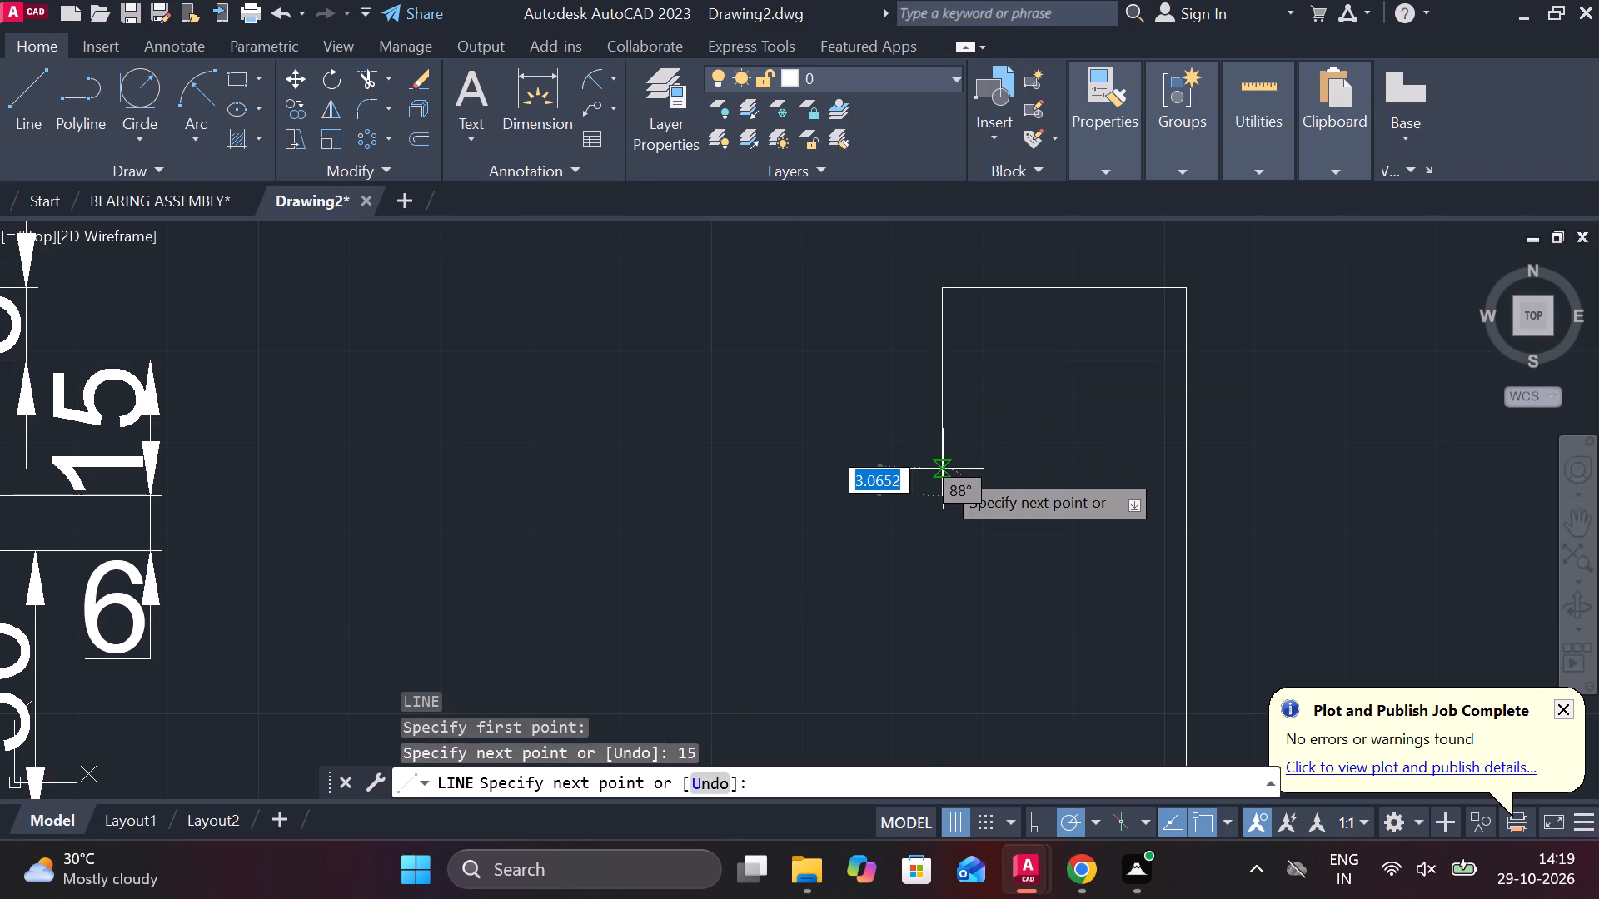
pyautogui.click(1242, 483)
pyautogui.press('Escape')
pyautogui.write('TR')
pyautogui.press('space')
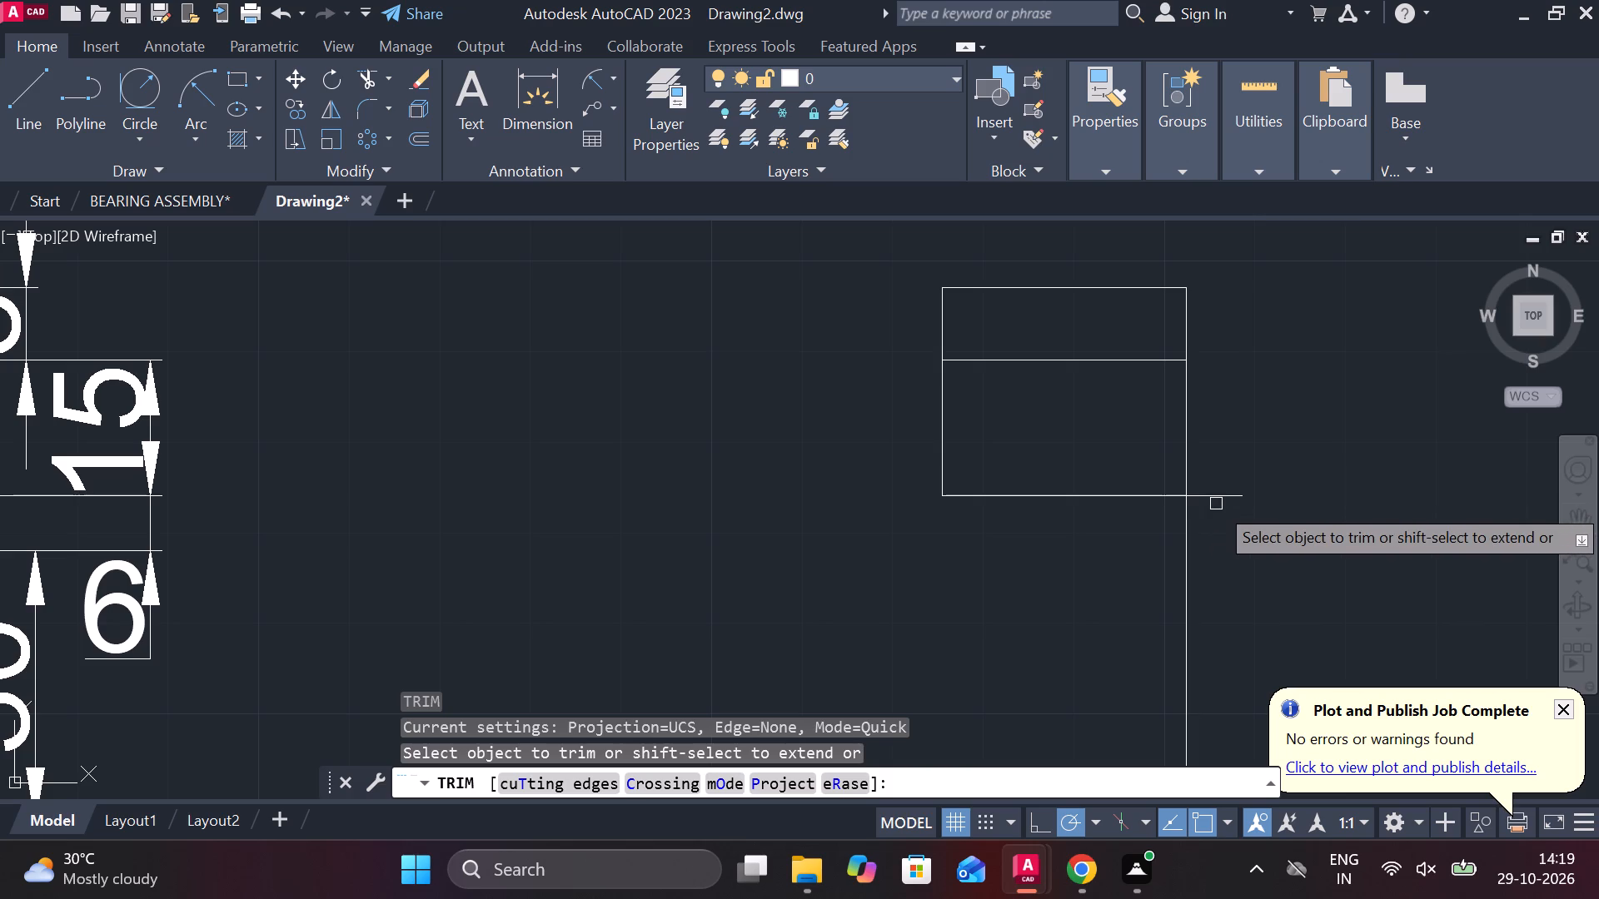
pyautogui.click(1216, 494)
pyautogui.press('Escape')
# Draw the step from the 15 segment's lower corner: 15 horizontally toward the section view and 11 straight down.
pyautogui.press('l')
pyautogui.press('Return')
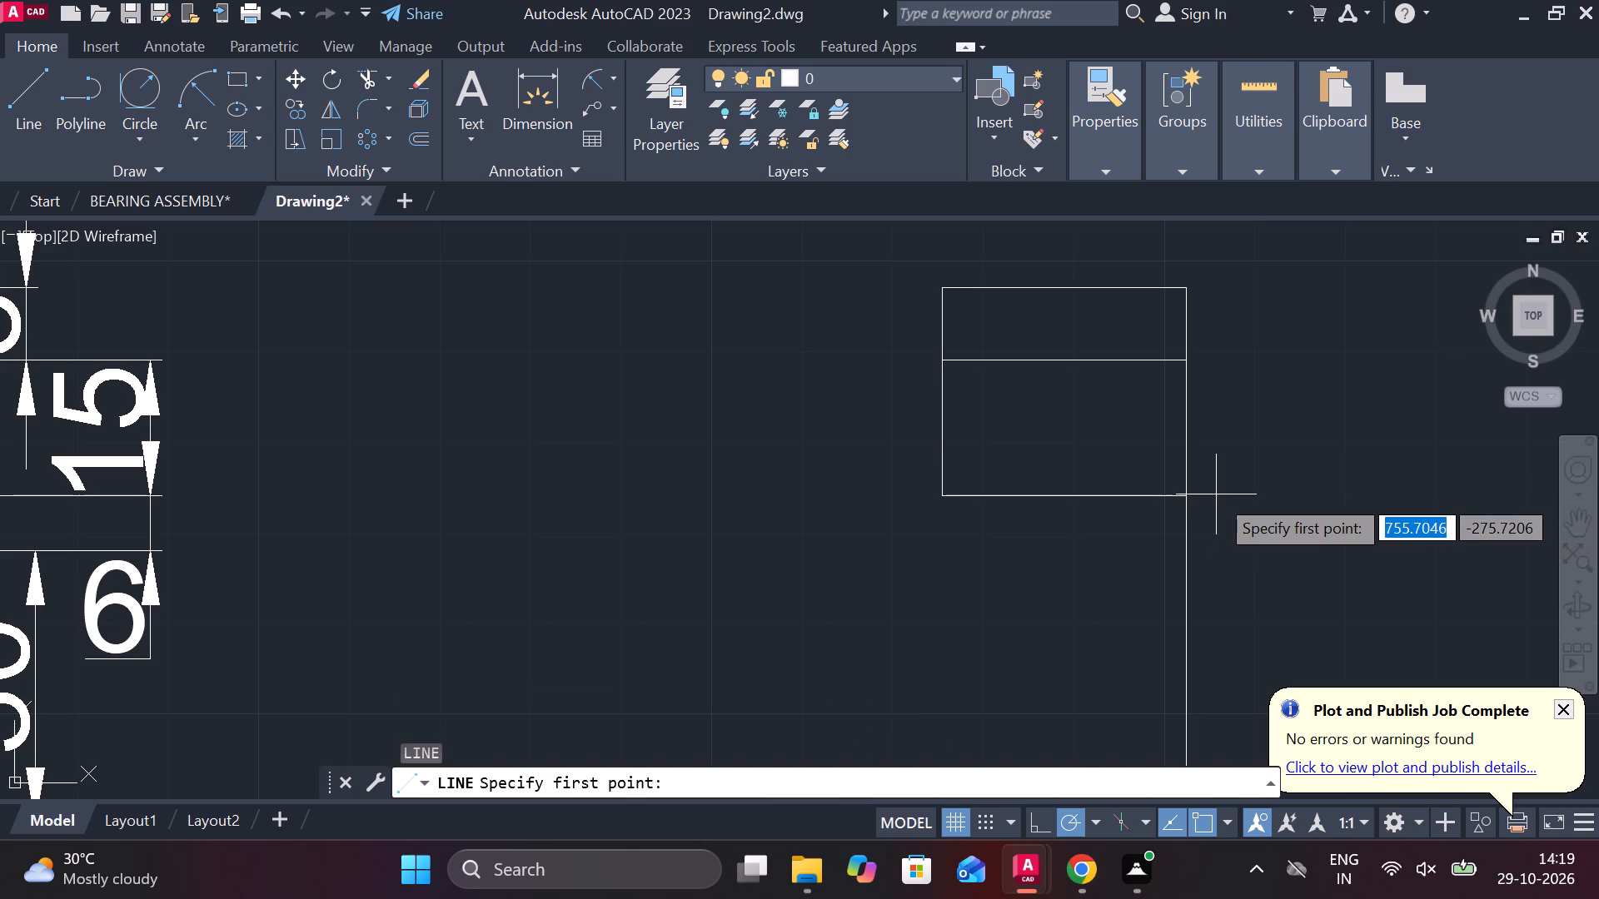
pyautogui.click(947, 497)
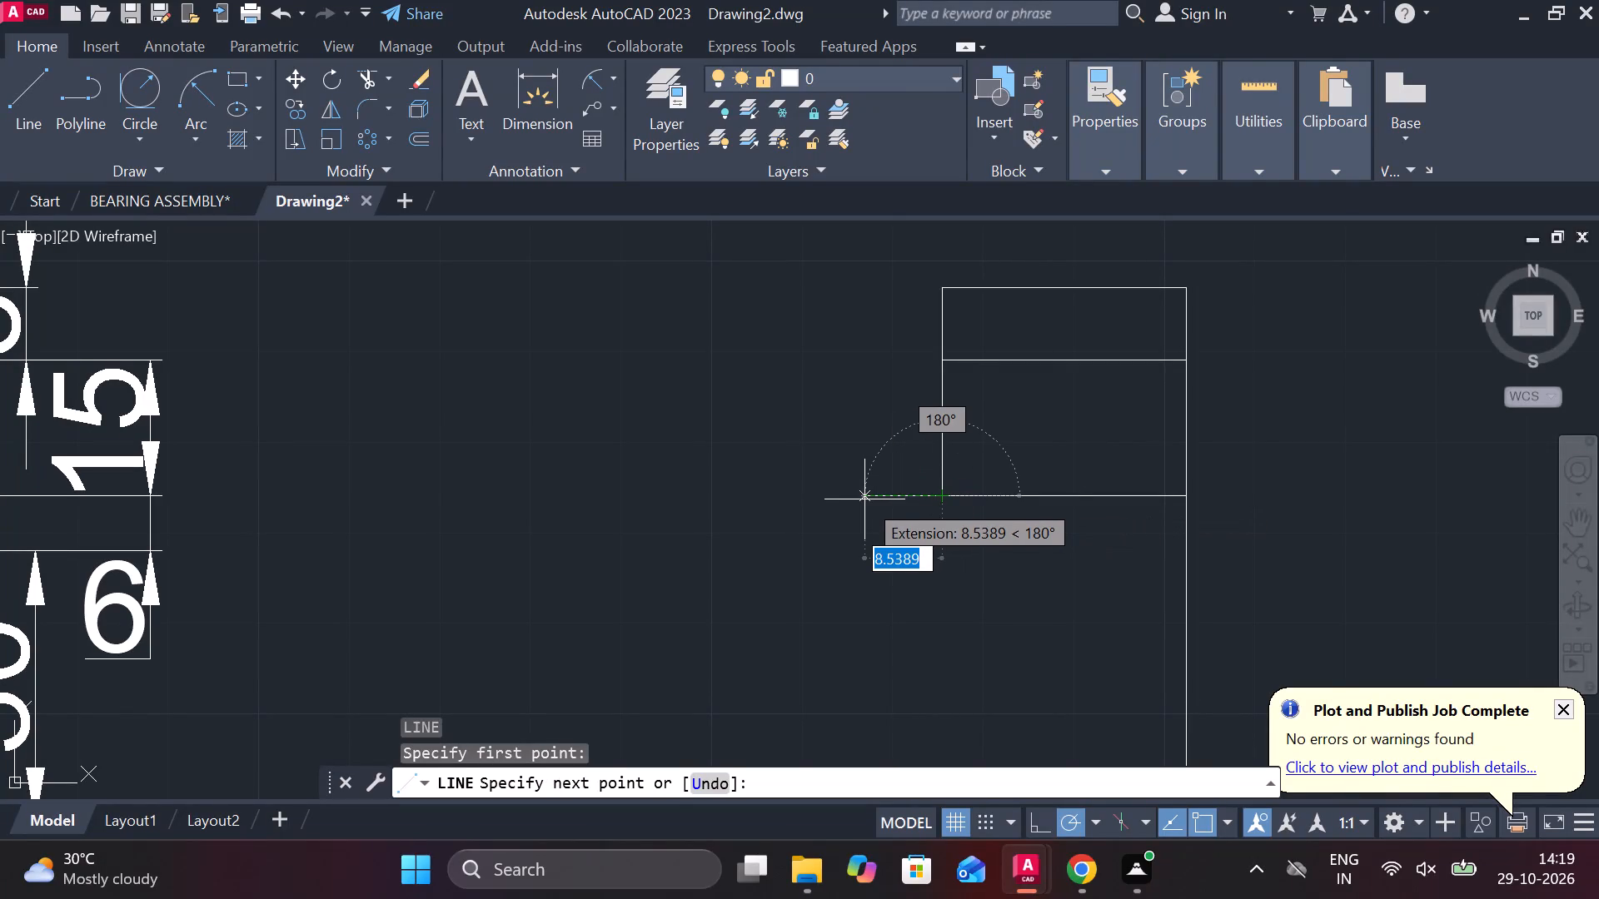
pyautogui.press('1')
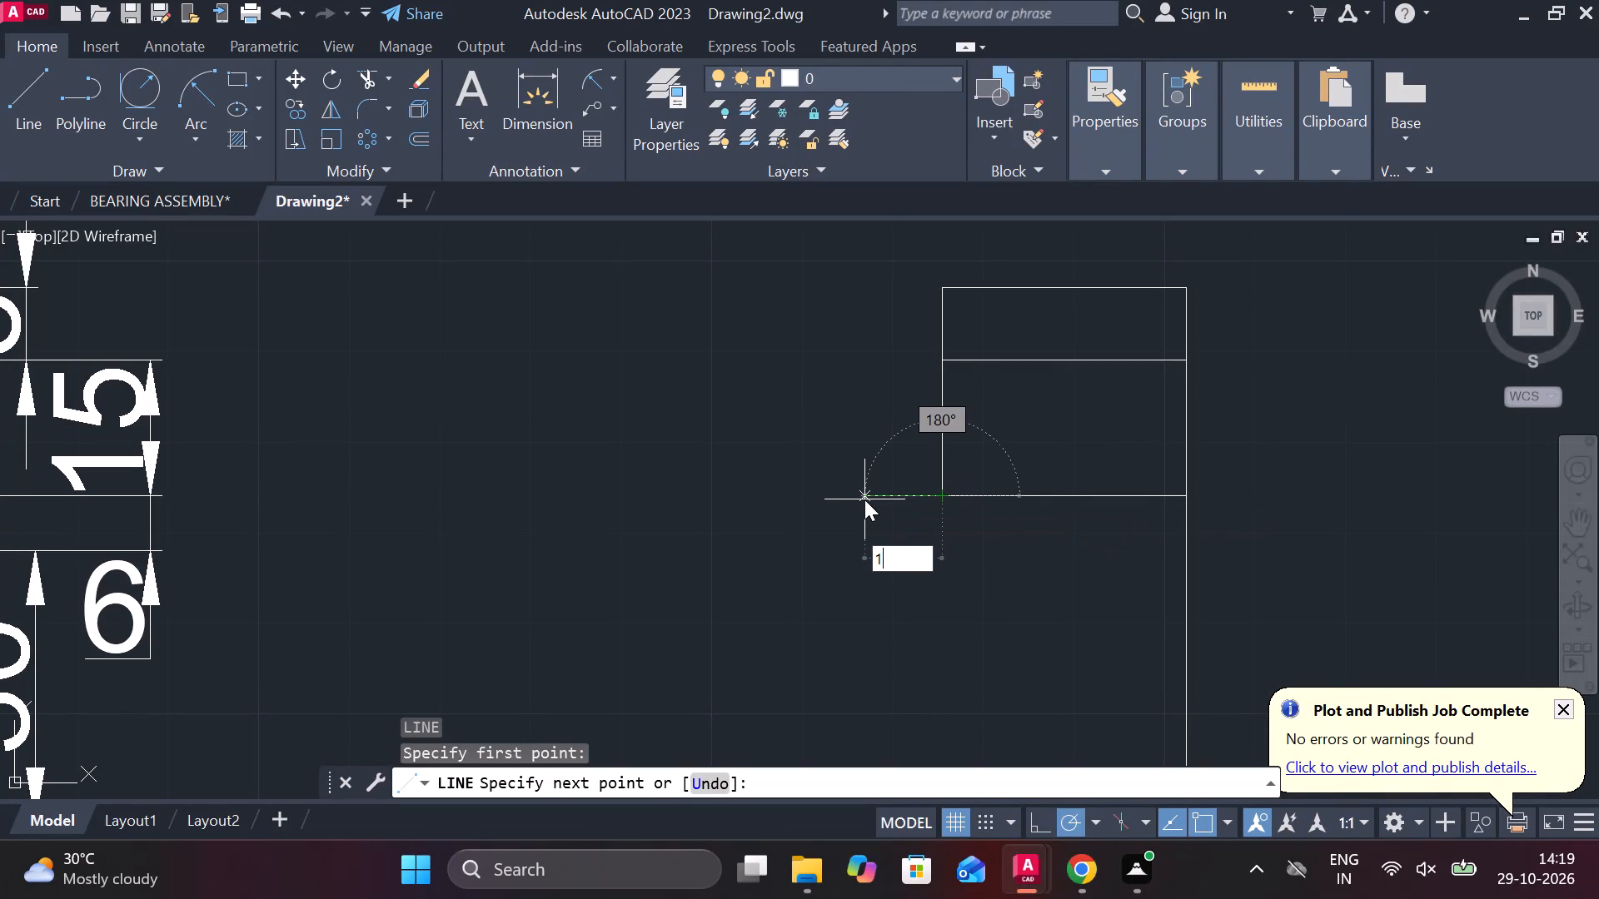
pyautogui.press('5')
pyautogui.press('Return')
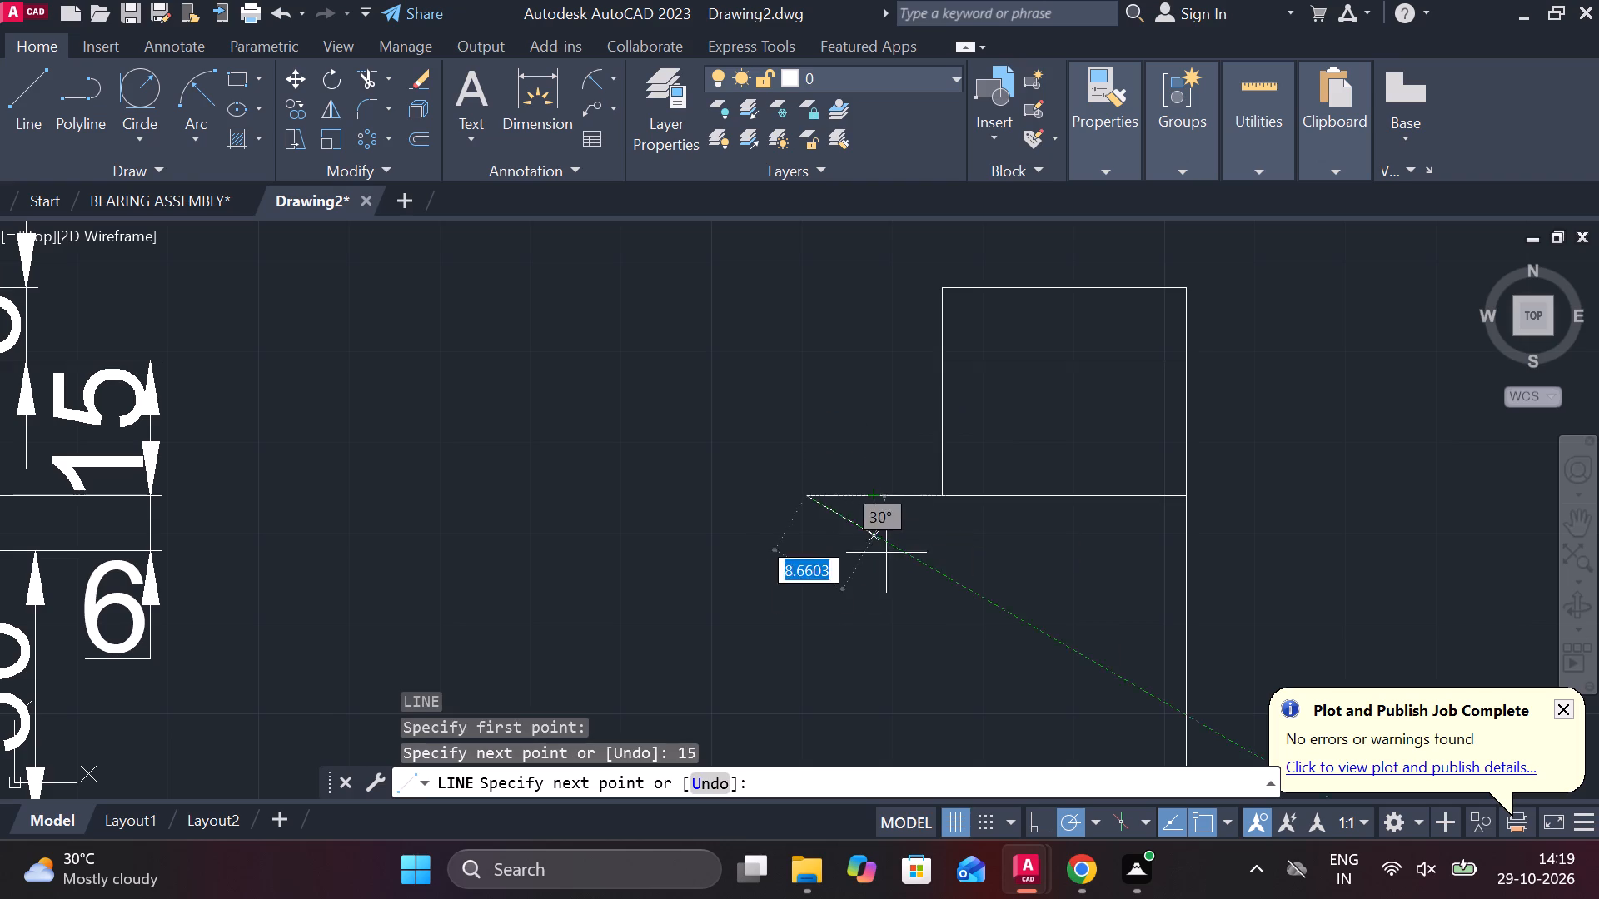
pyautogui.scroll(-1, 941, 664)
pyautogui.moveTo(926, 688); pyautogui.dragTo(965, 474, button='middle')
pyautogui.scroll(-1, 968, 498)
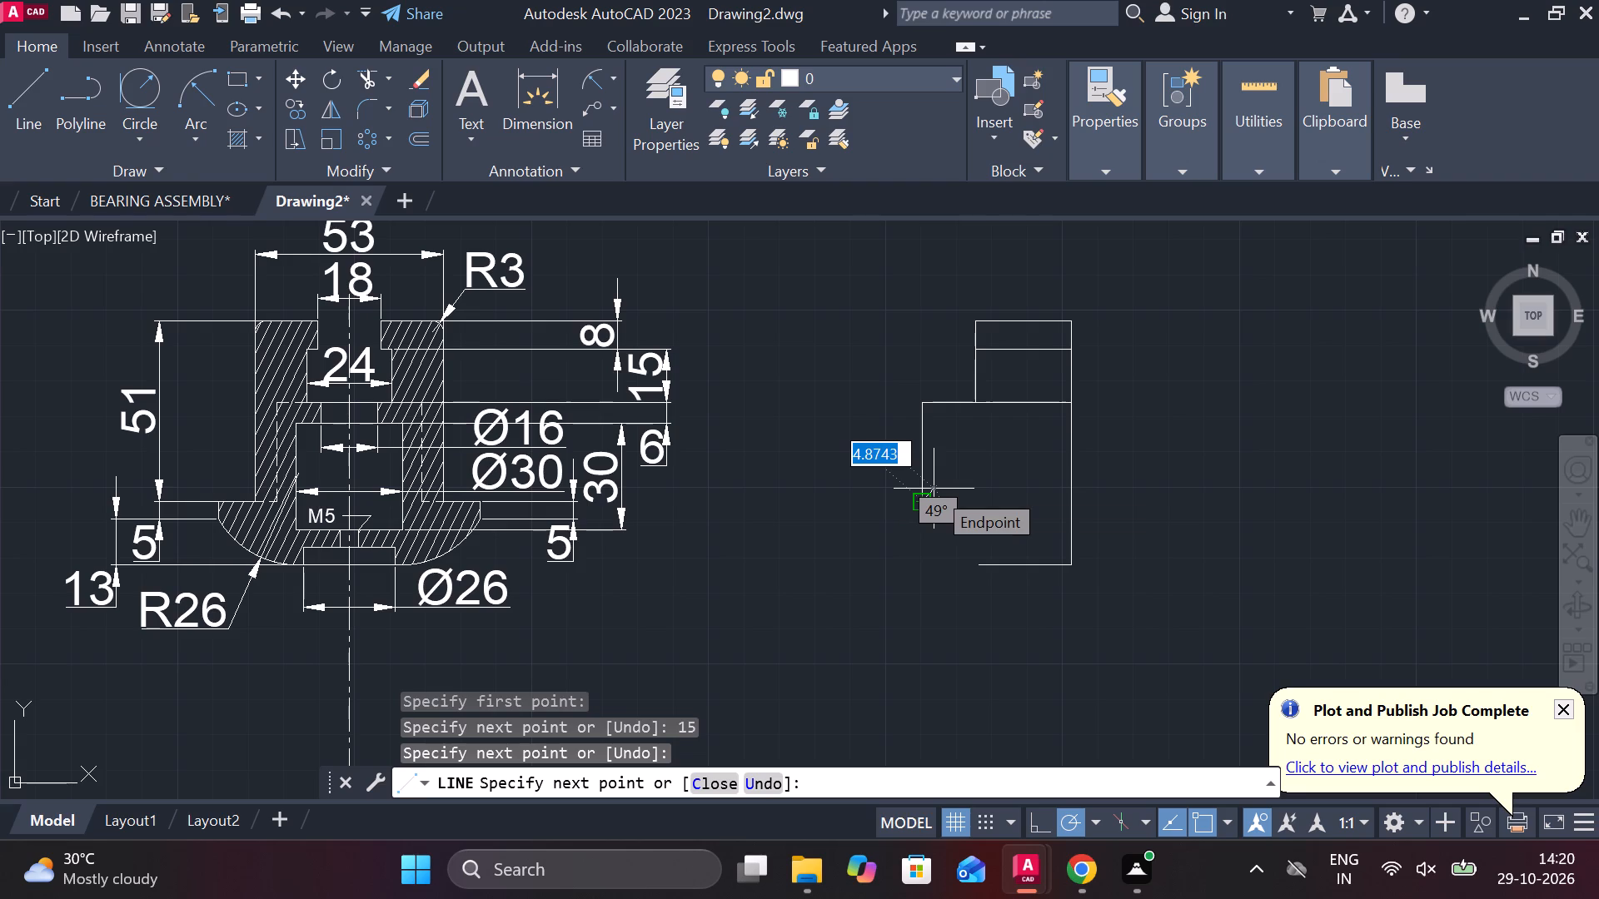
pyautogui.hotkey('ctrl', 'z')
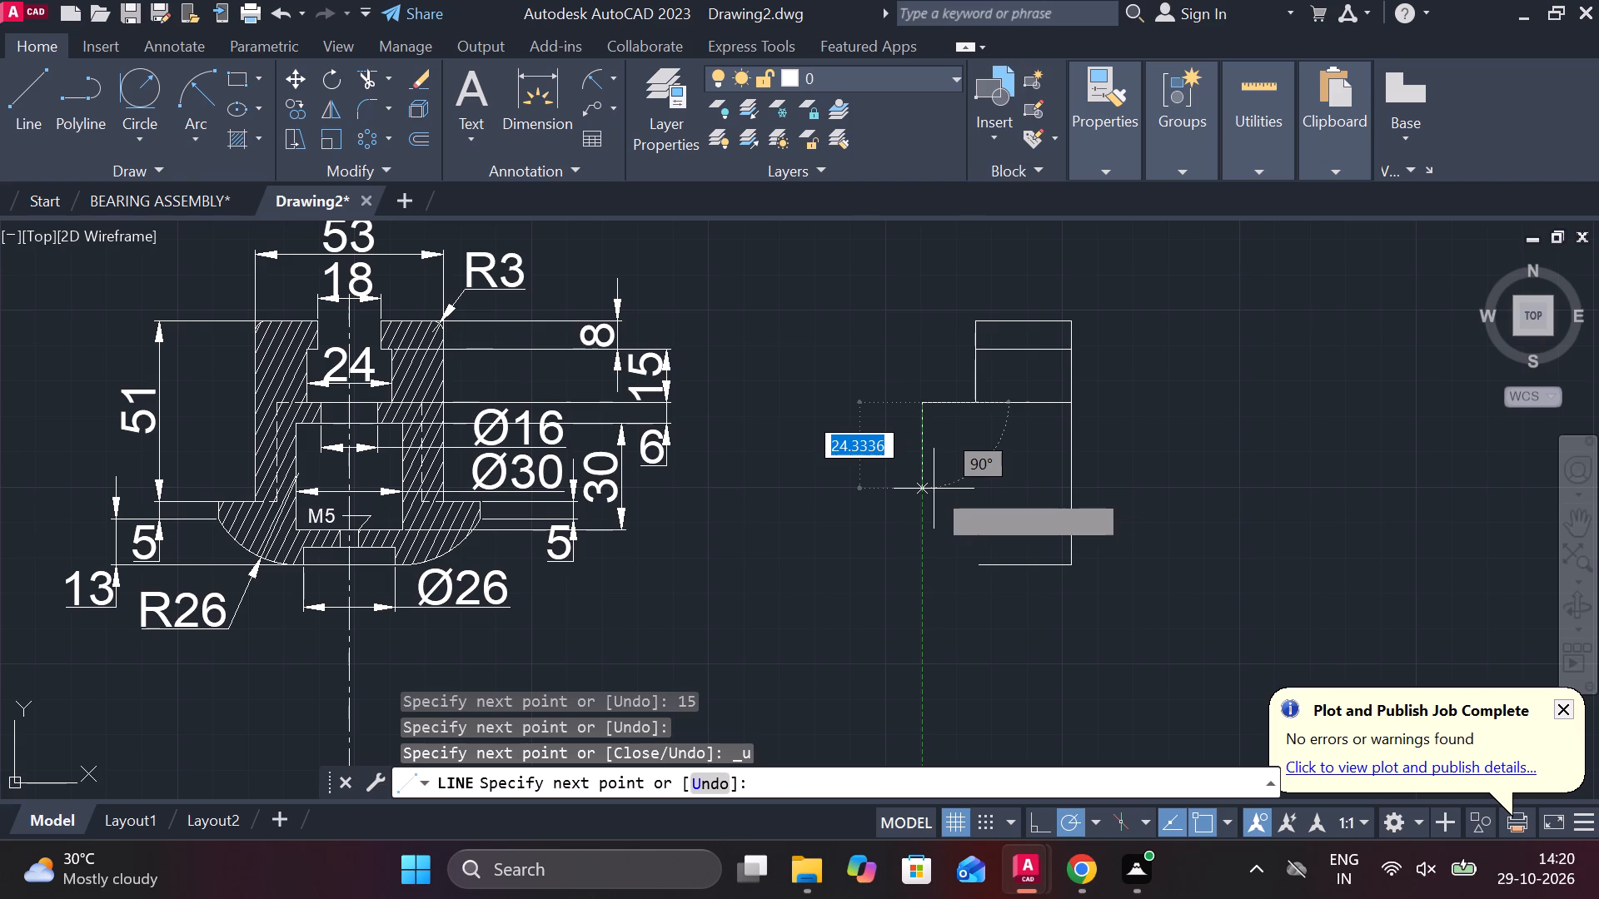
pyautogui.write('11')
pyautogui.press('Return')
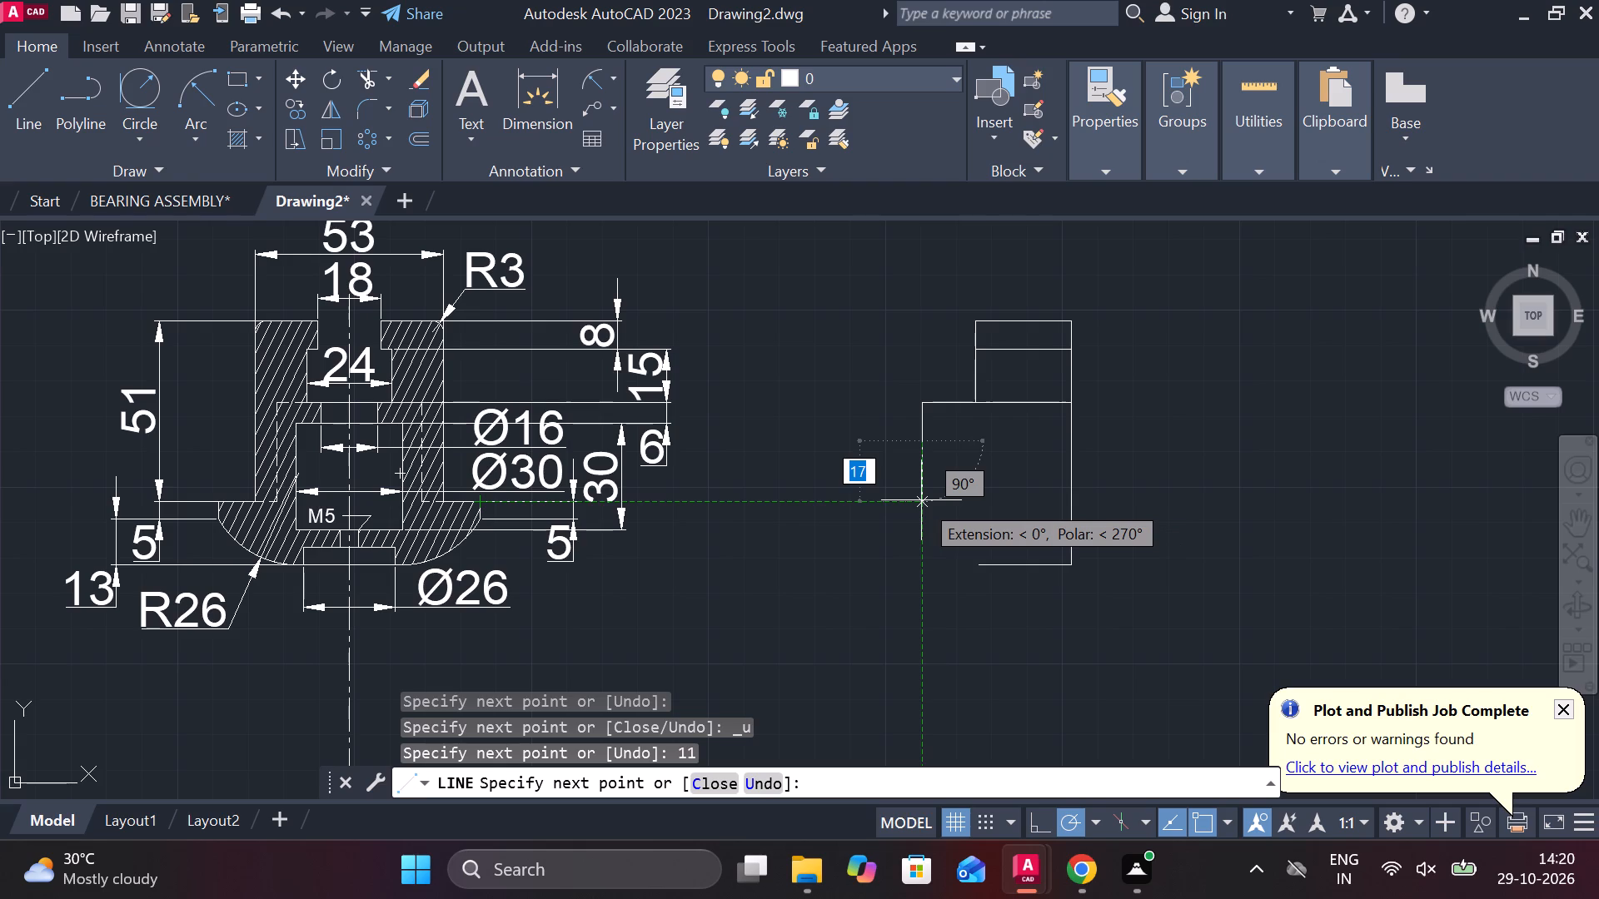
pyautogui.press('Escape')
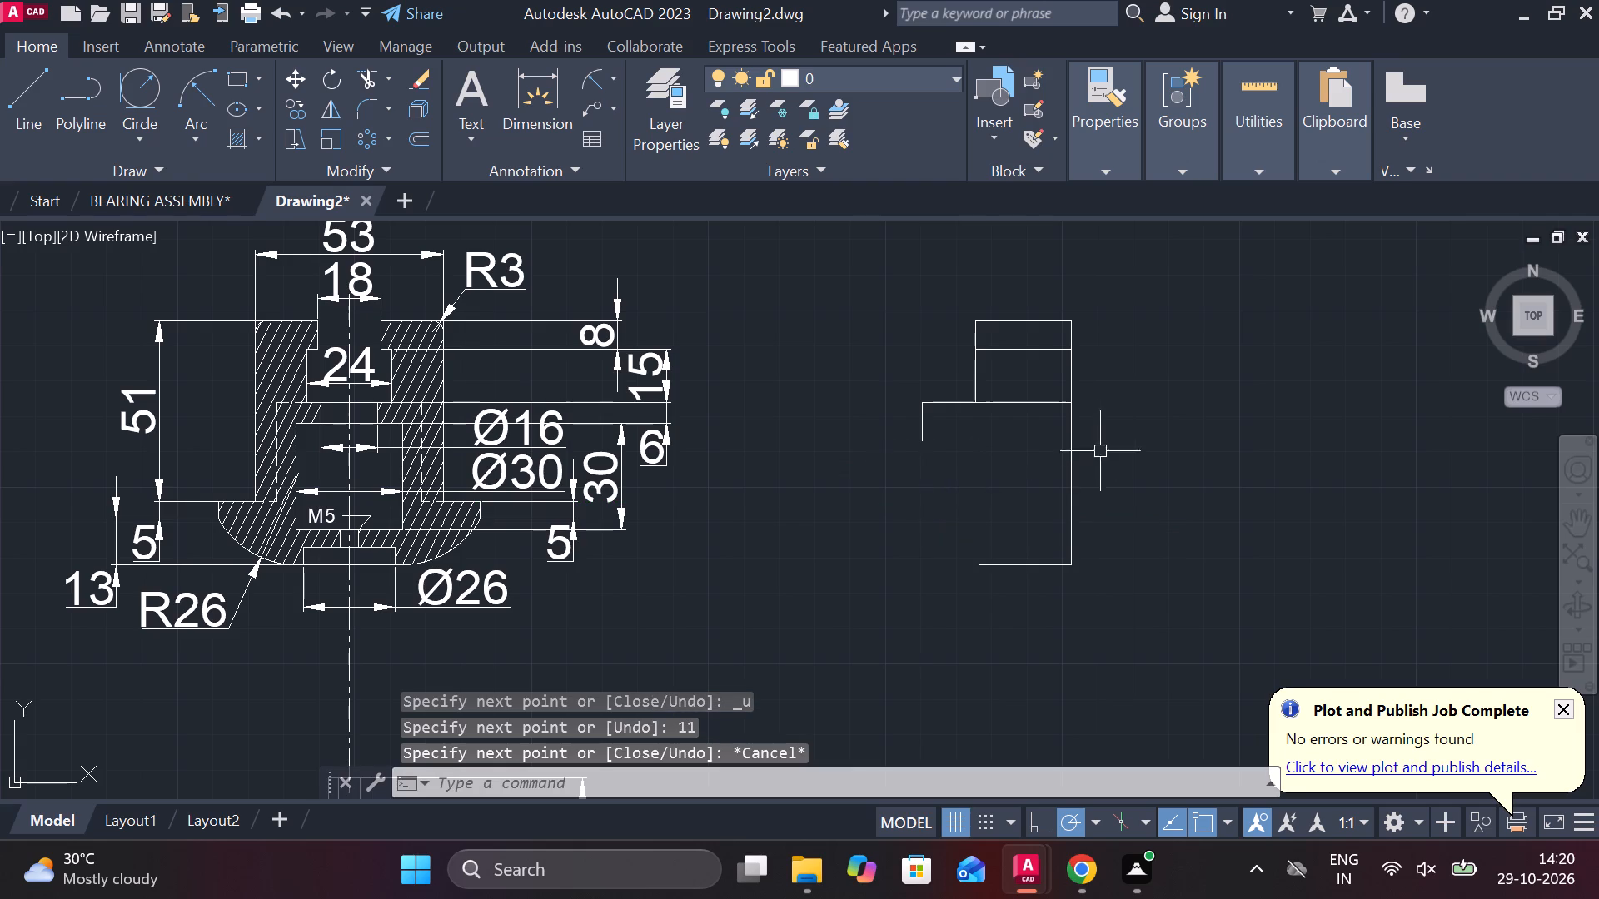
# Draw the 30 by 30 recess against the long vertical, starting 6 below the step line.
pyautogui.press('l')
pyautogui.press('Return')
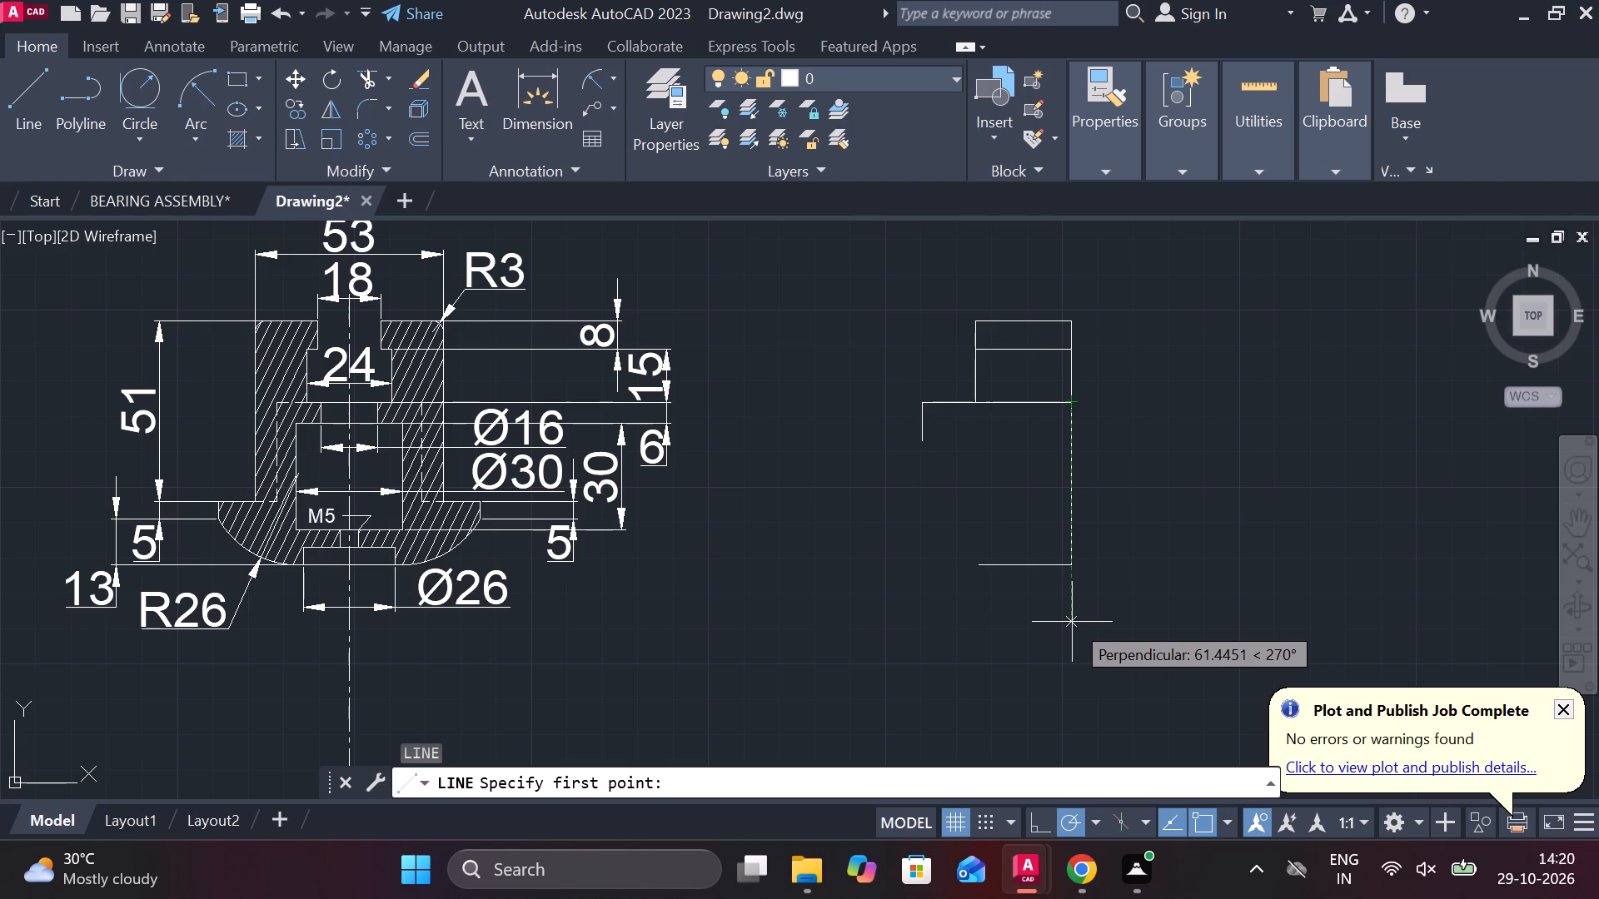
pyautogui.press('6')
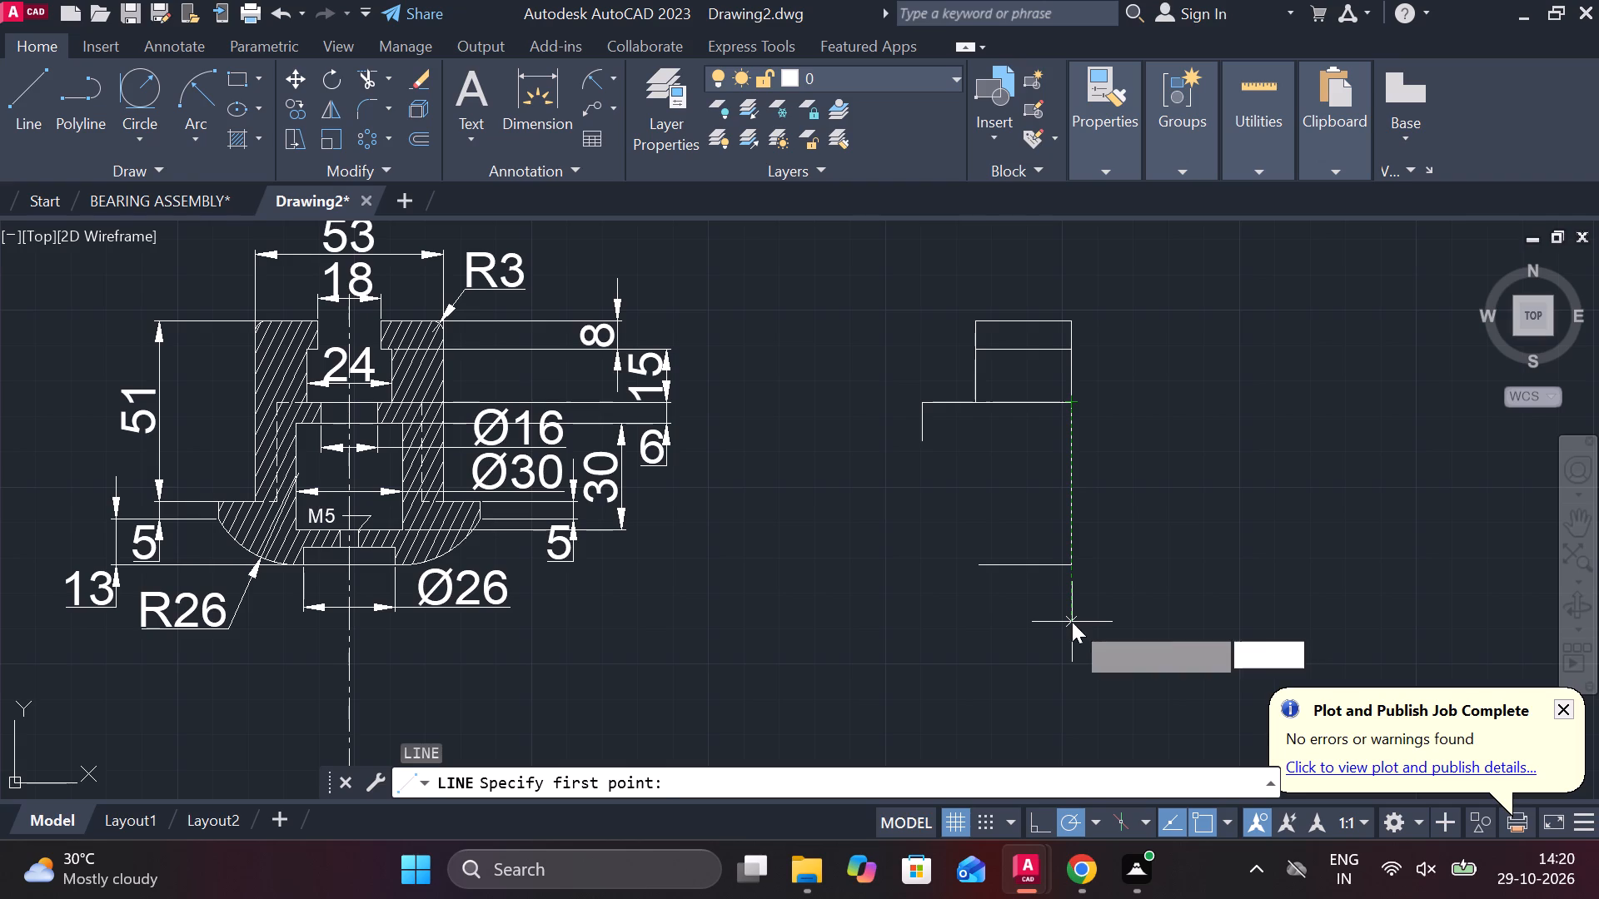
pyautogui.press('Return')
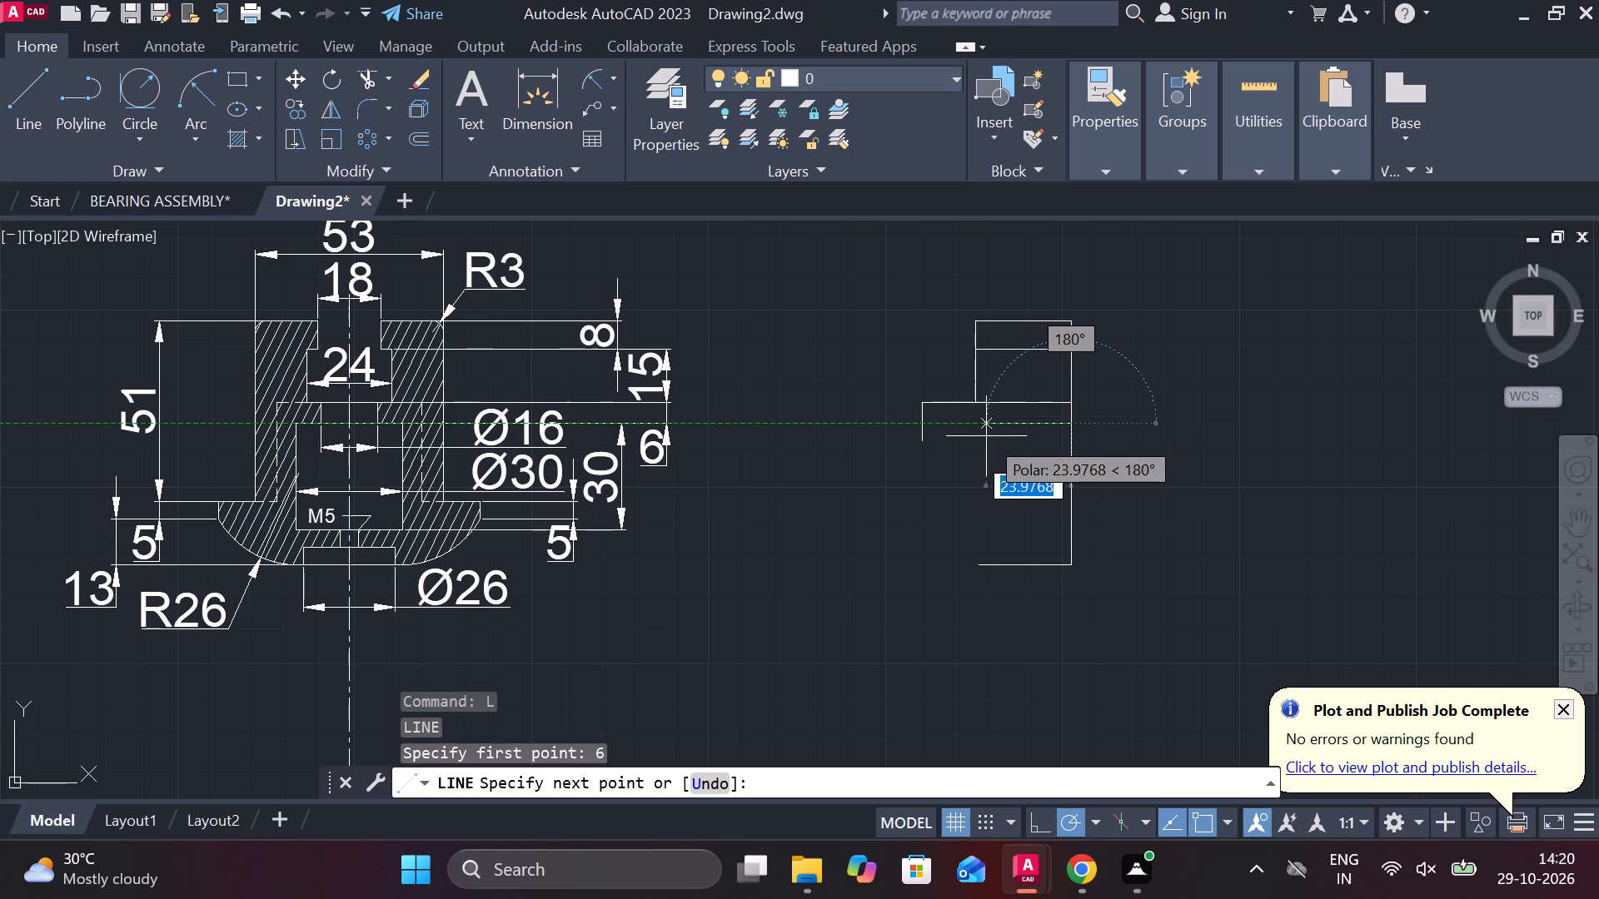
pyautogui.write('30')
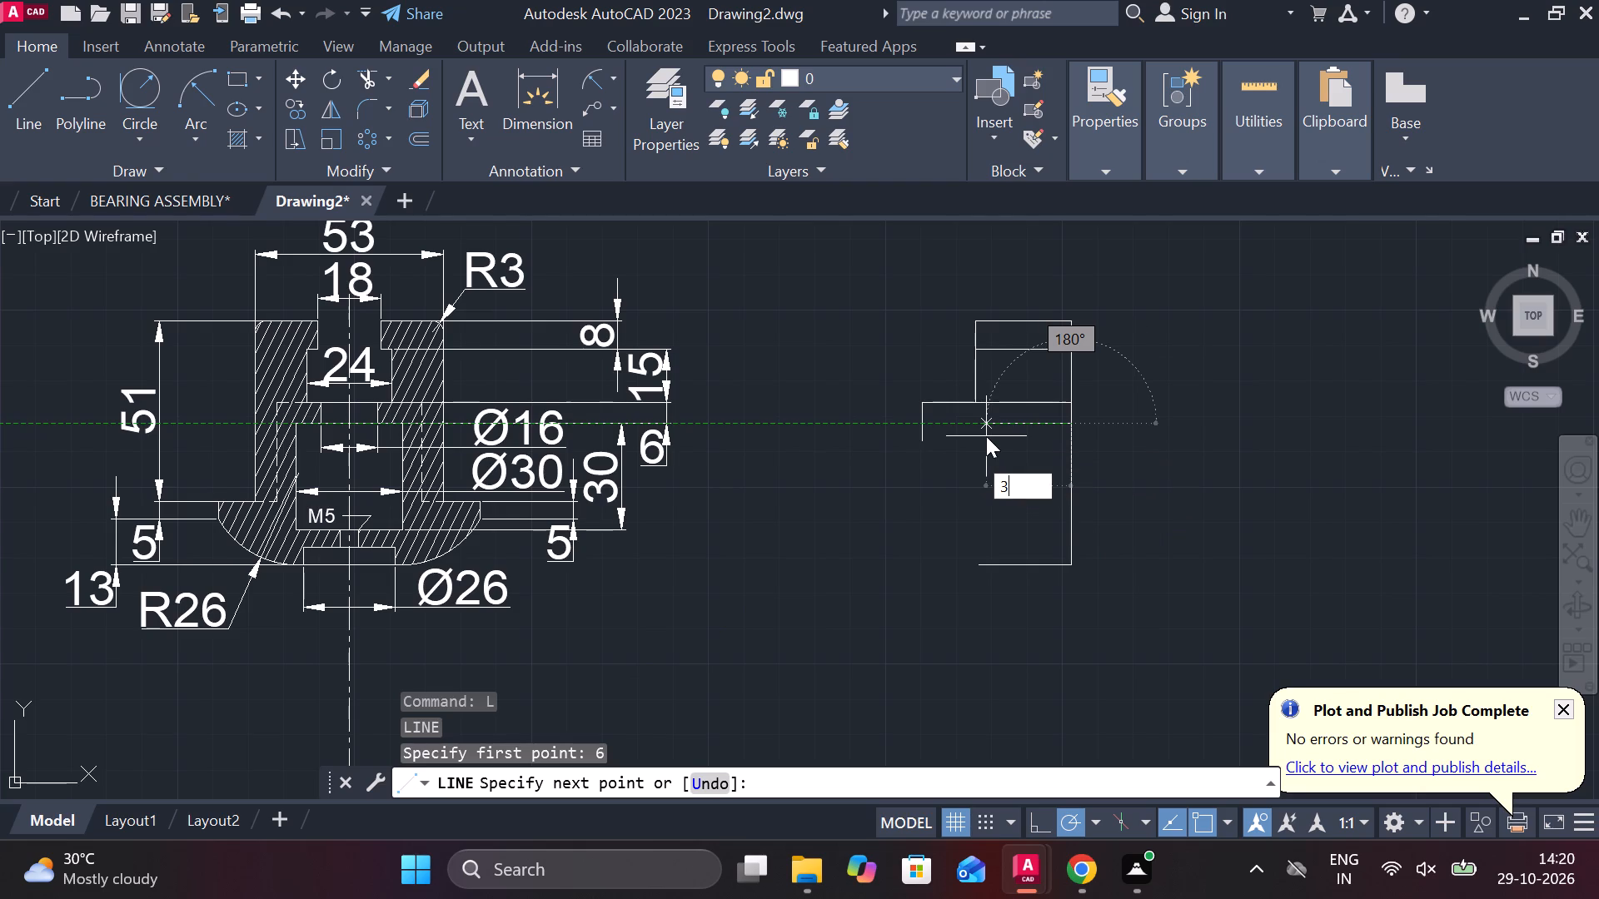
pyautogui.press('Return')
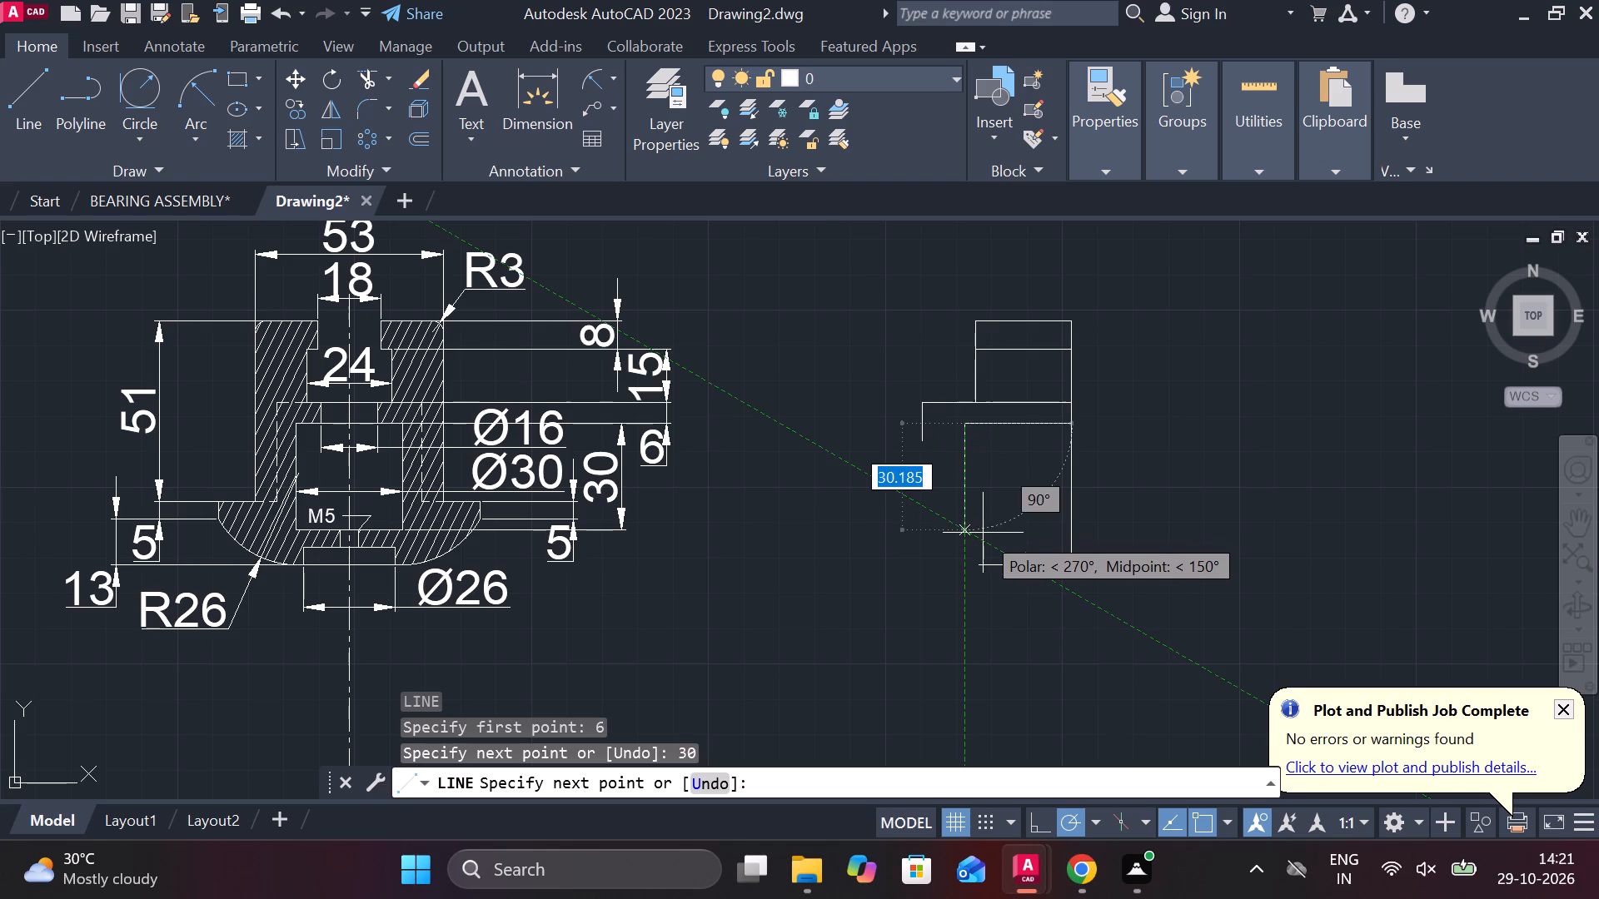
pyautogui.write('30')
pyautogui.press('Return')
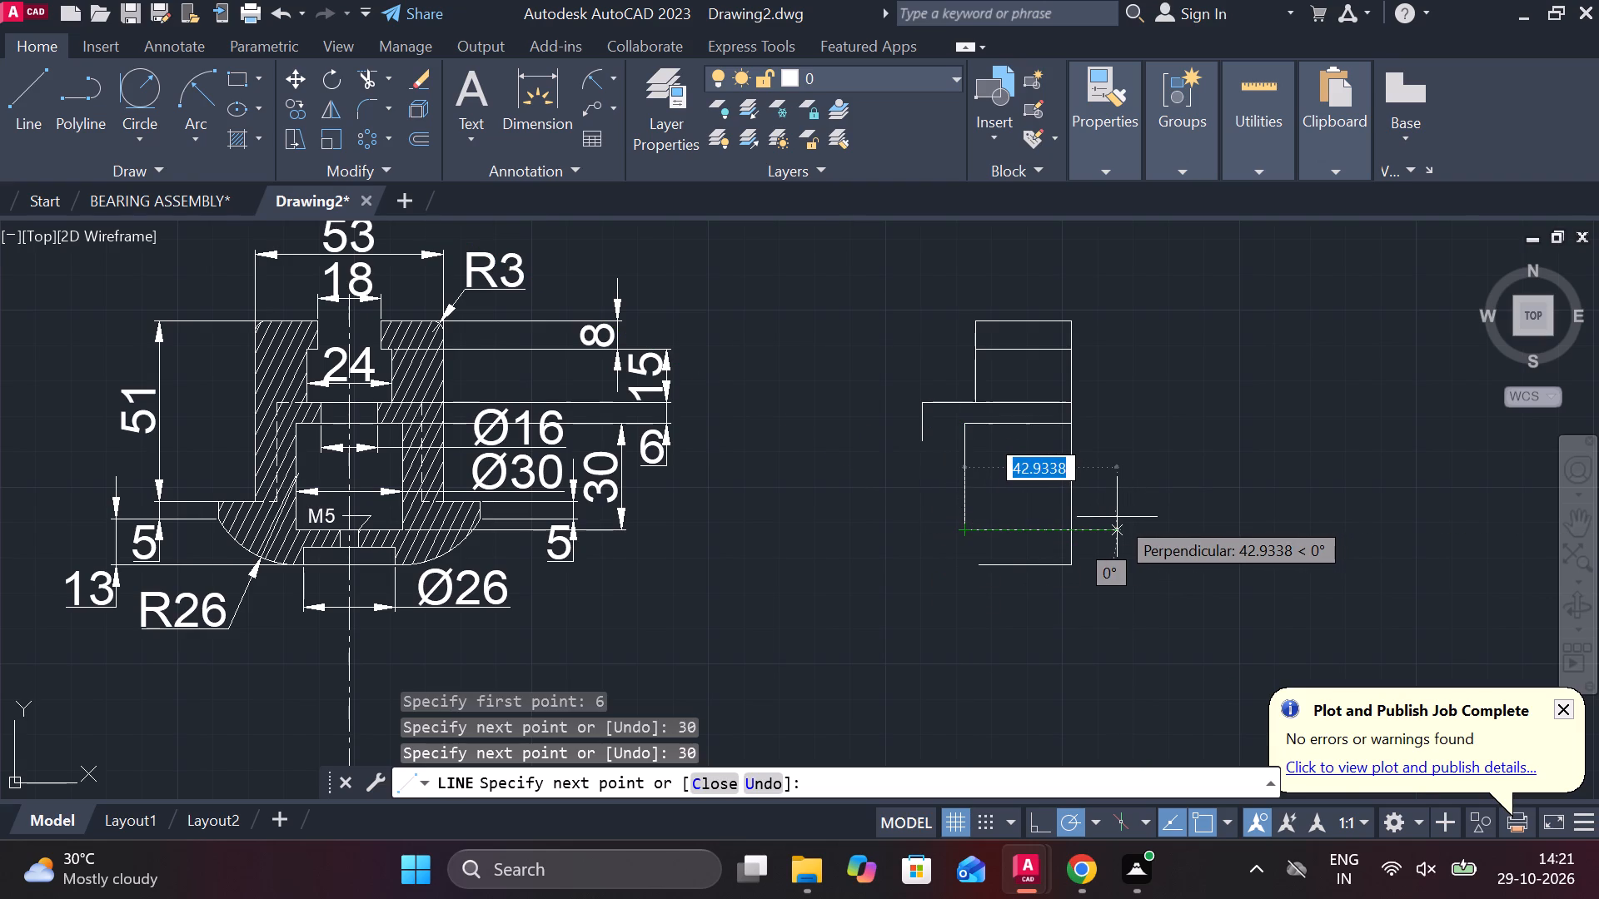
pyautogui.click(1089, 517)
pyautogui.press('Escape')
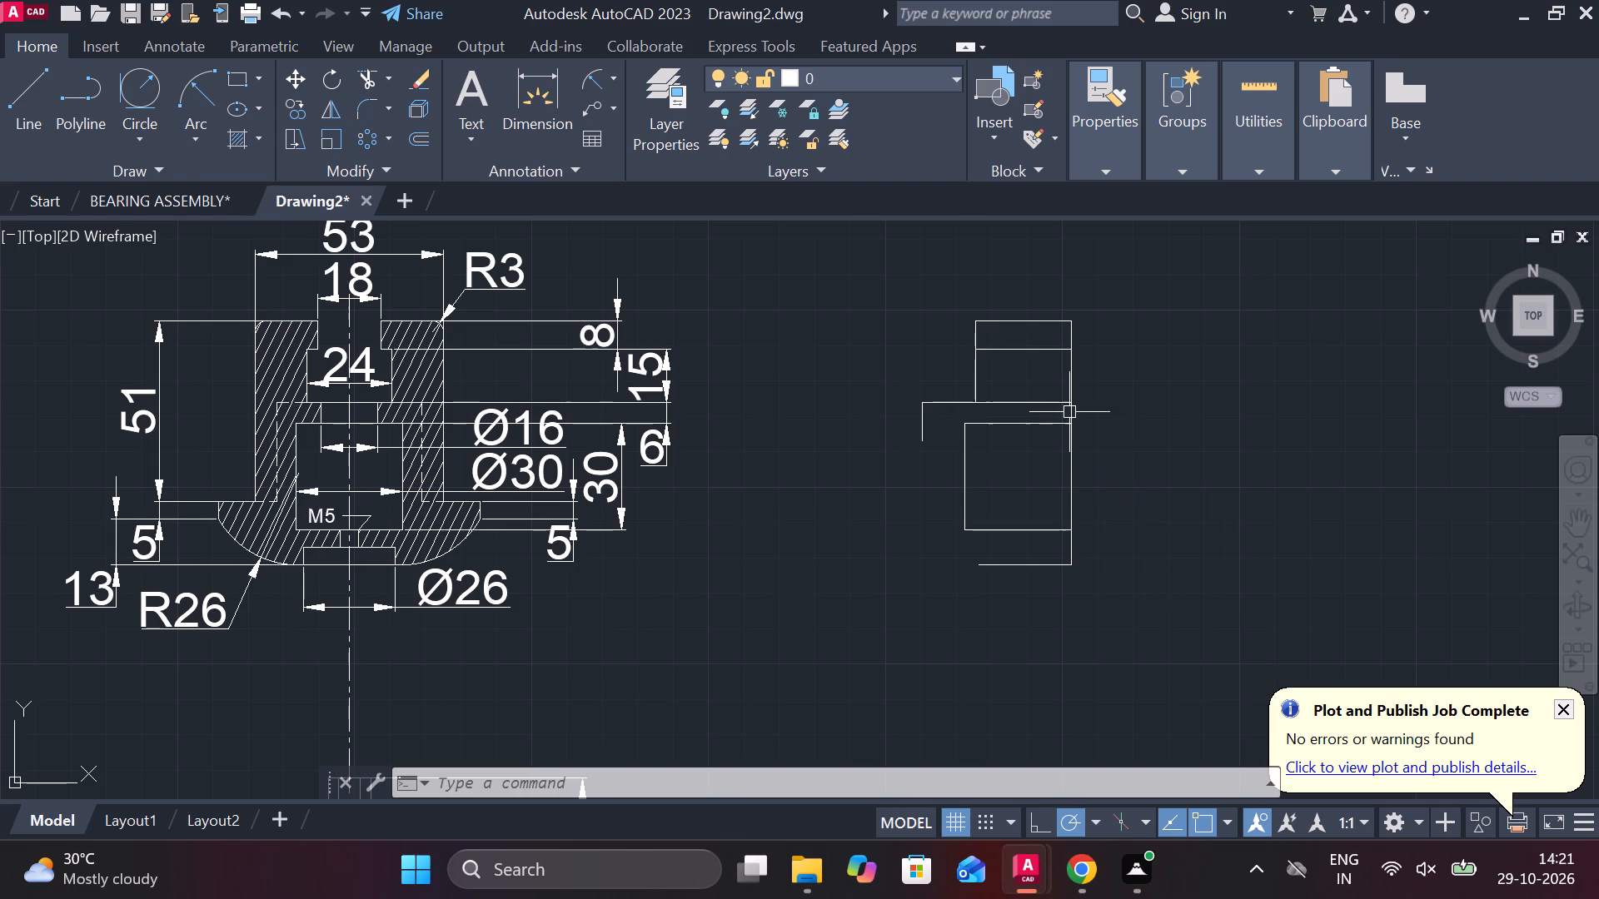
# Draw a short line along the long vertical from the step line down to the recess's top edge.
pyautogui.scroll(1, 1123, 419)
pyautogui.press('l')
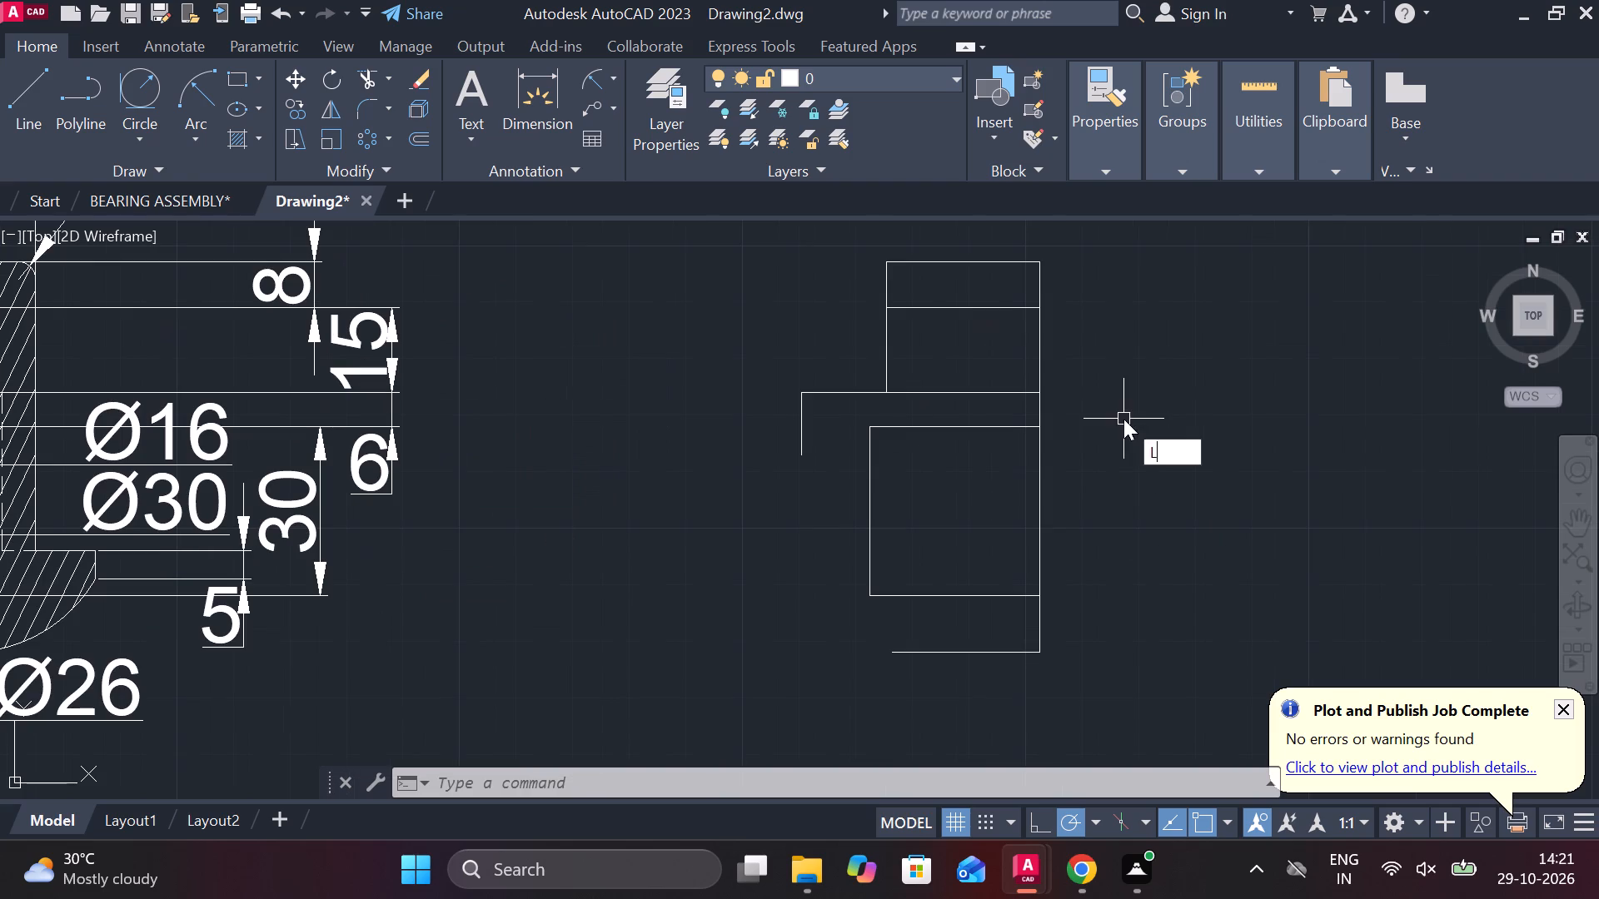
pyautogui.press('Return')
pyautogui.click(1037, 388)
pyautogui.click(1032, 427)
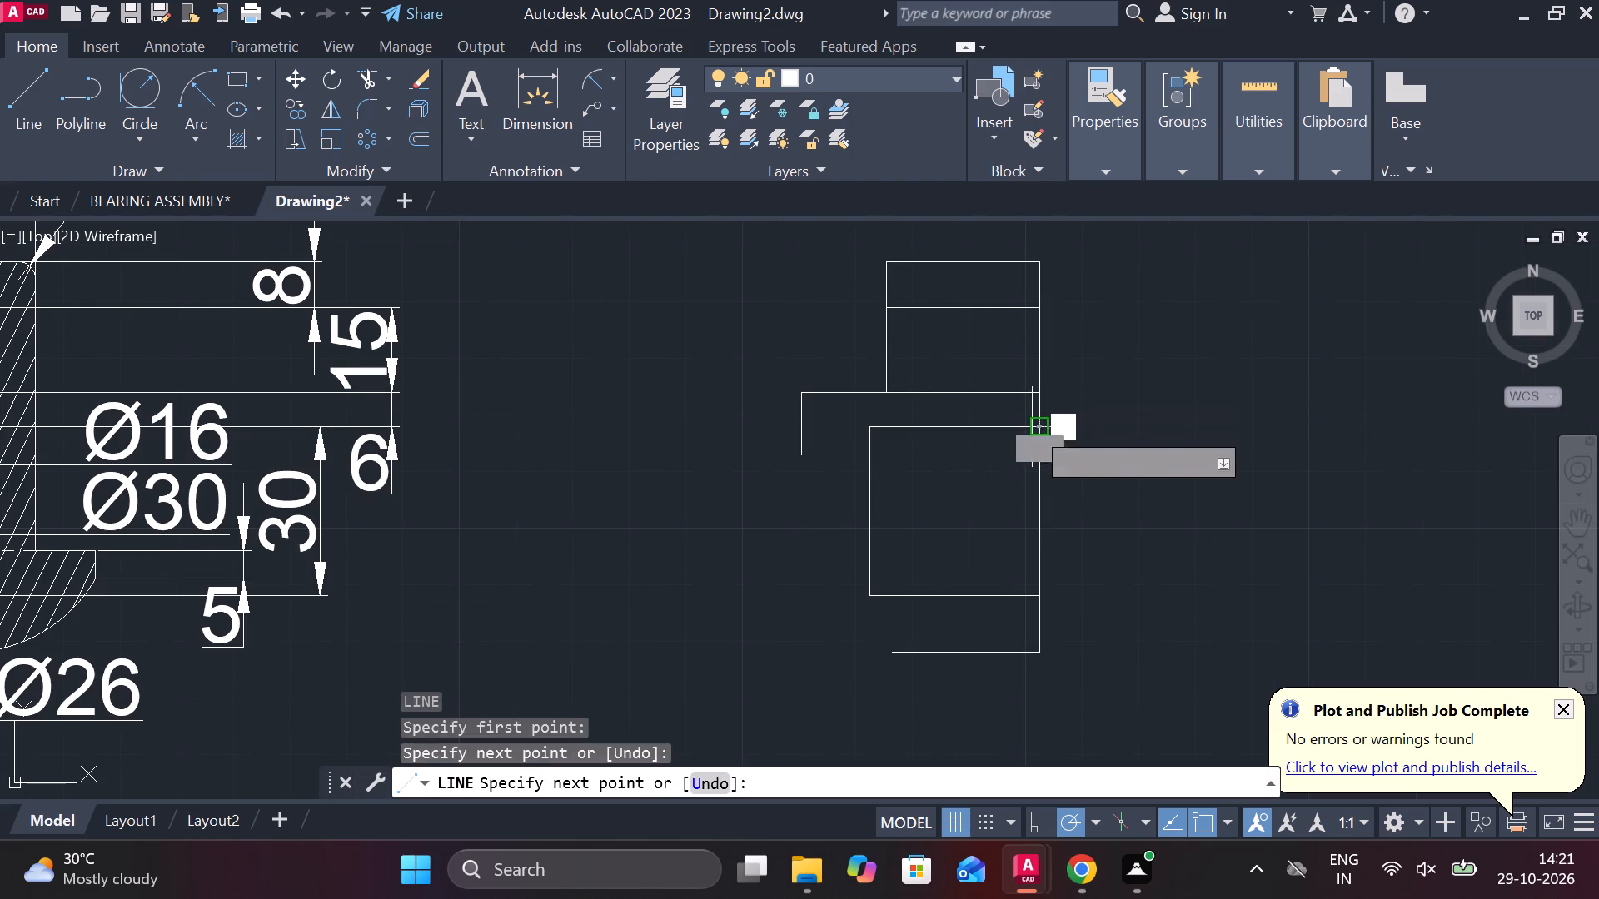
pyautogui.press('Escape')
# Offset the short line above the recess 16 toward the section view, and erase the original short line.
pyautogui.click(1039, 405)
pyautogui.press('o')
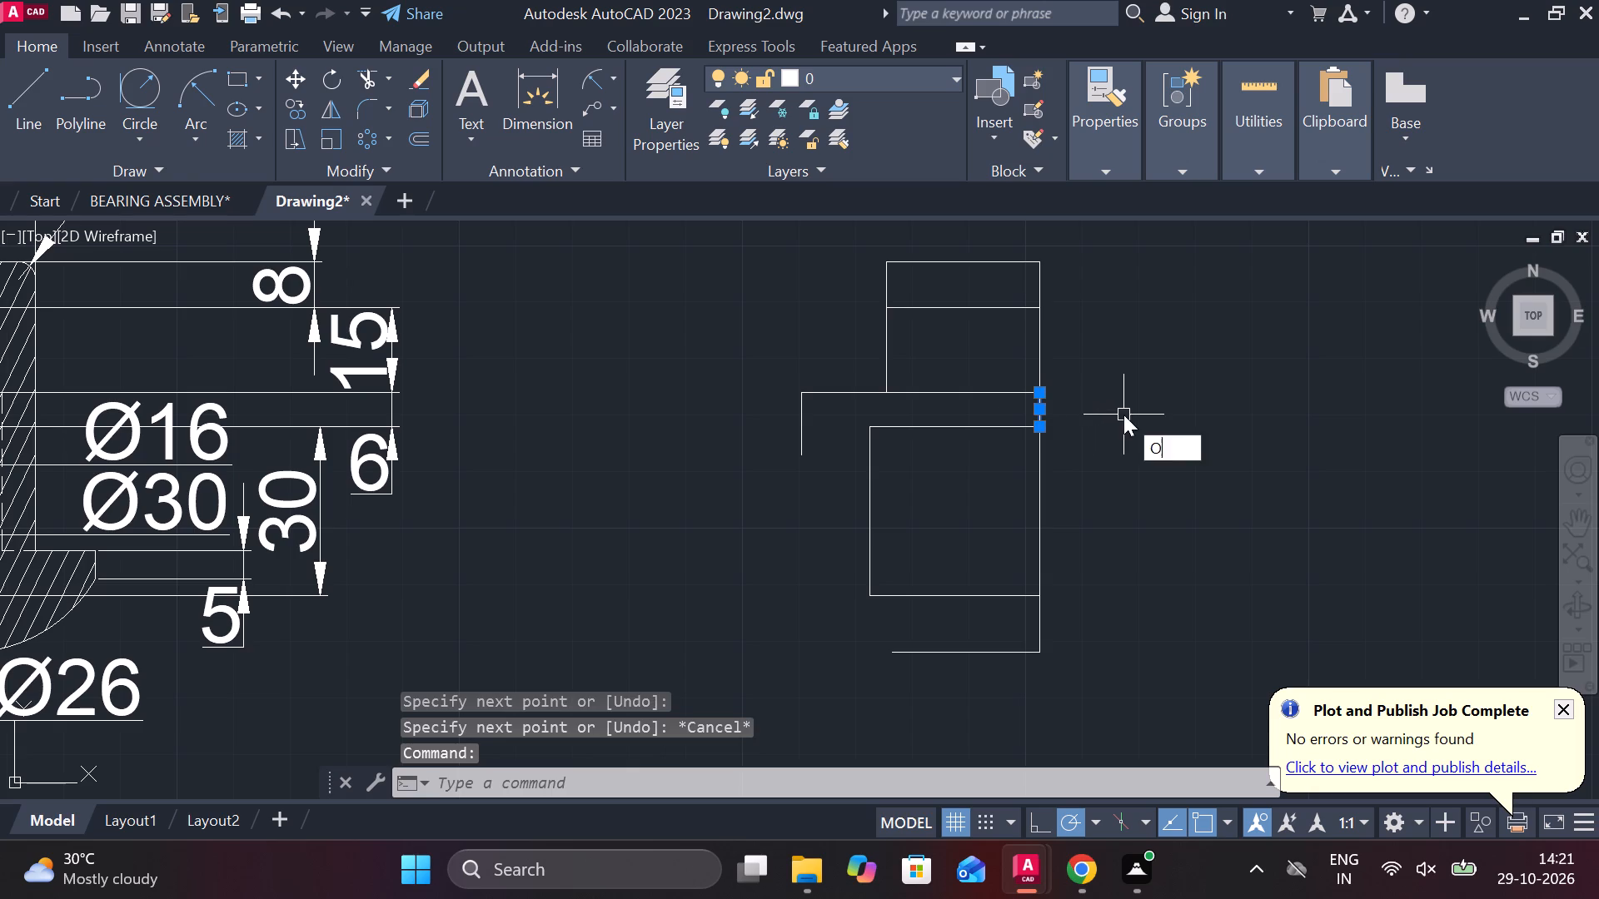
pyautogui.press('Return')
pyautogui.press('Return')
pyautogui.write('16')
pyautogui.press('Return')
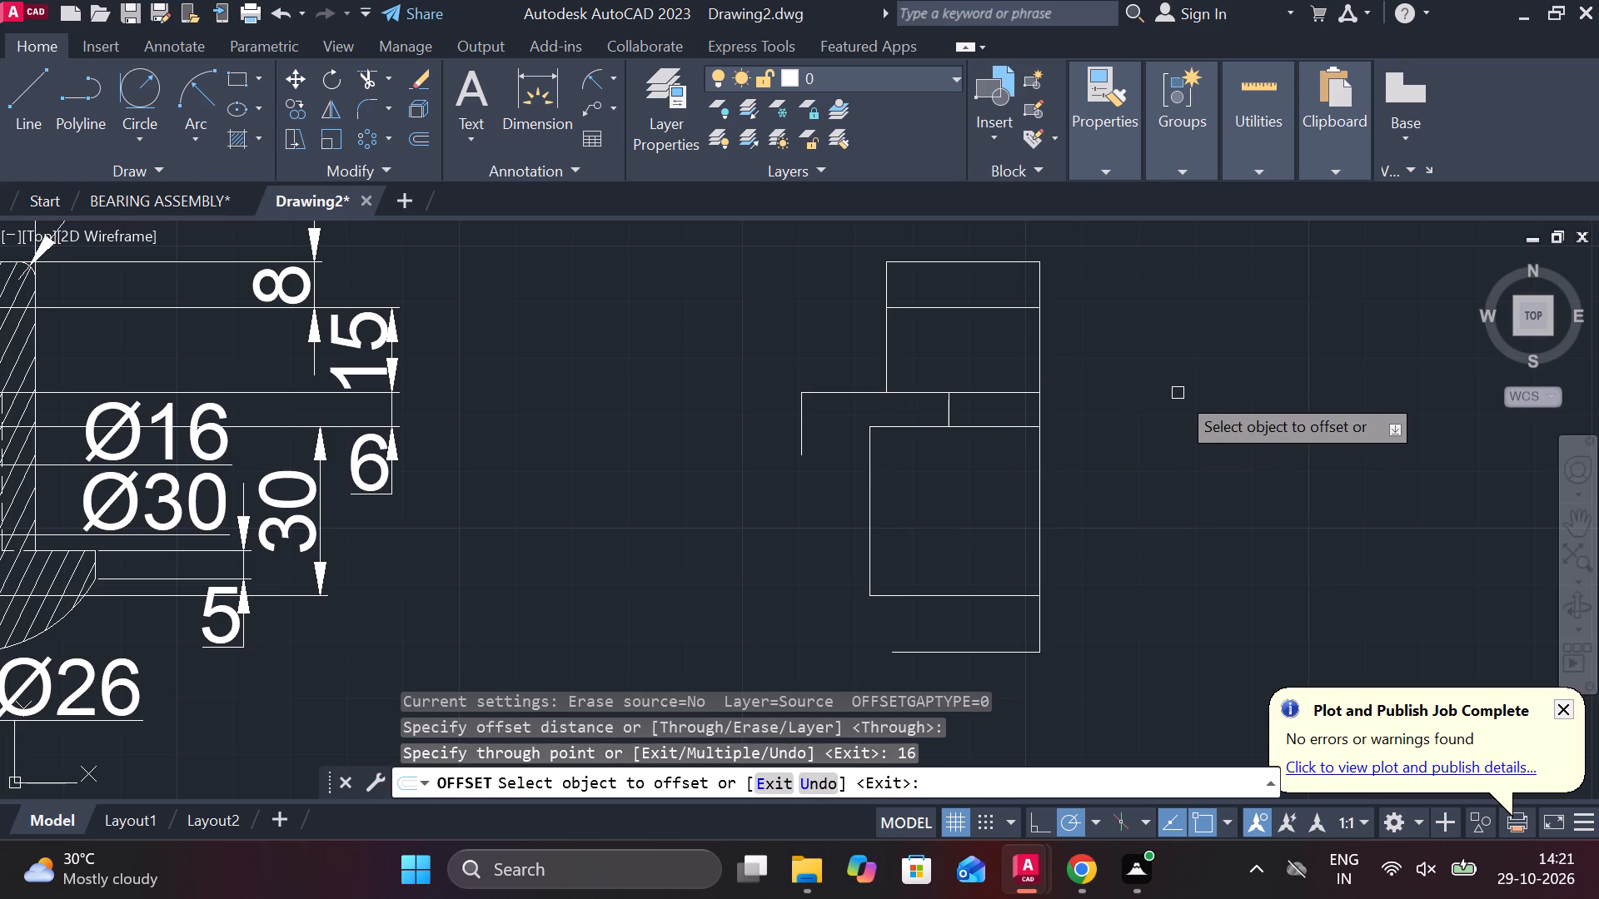
pyautogui.press('Escape')
pyautogui.click(1037, 410)
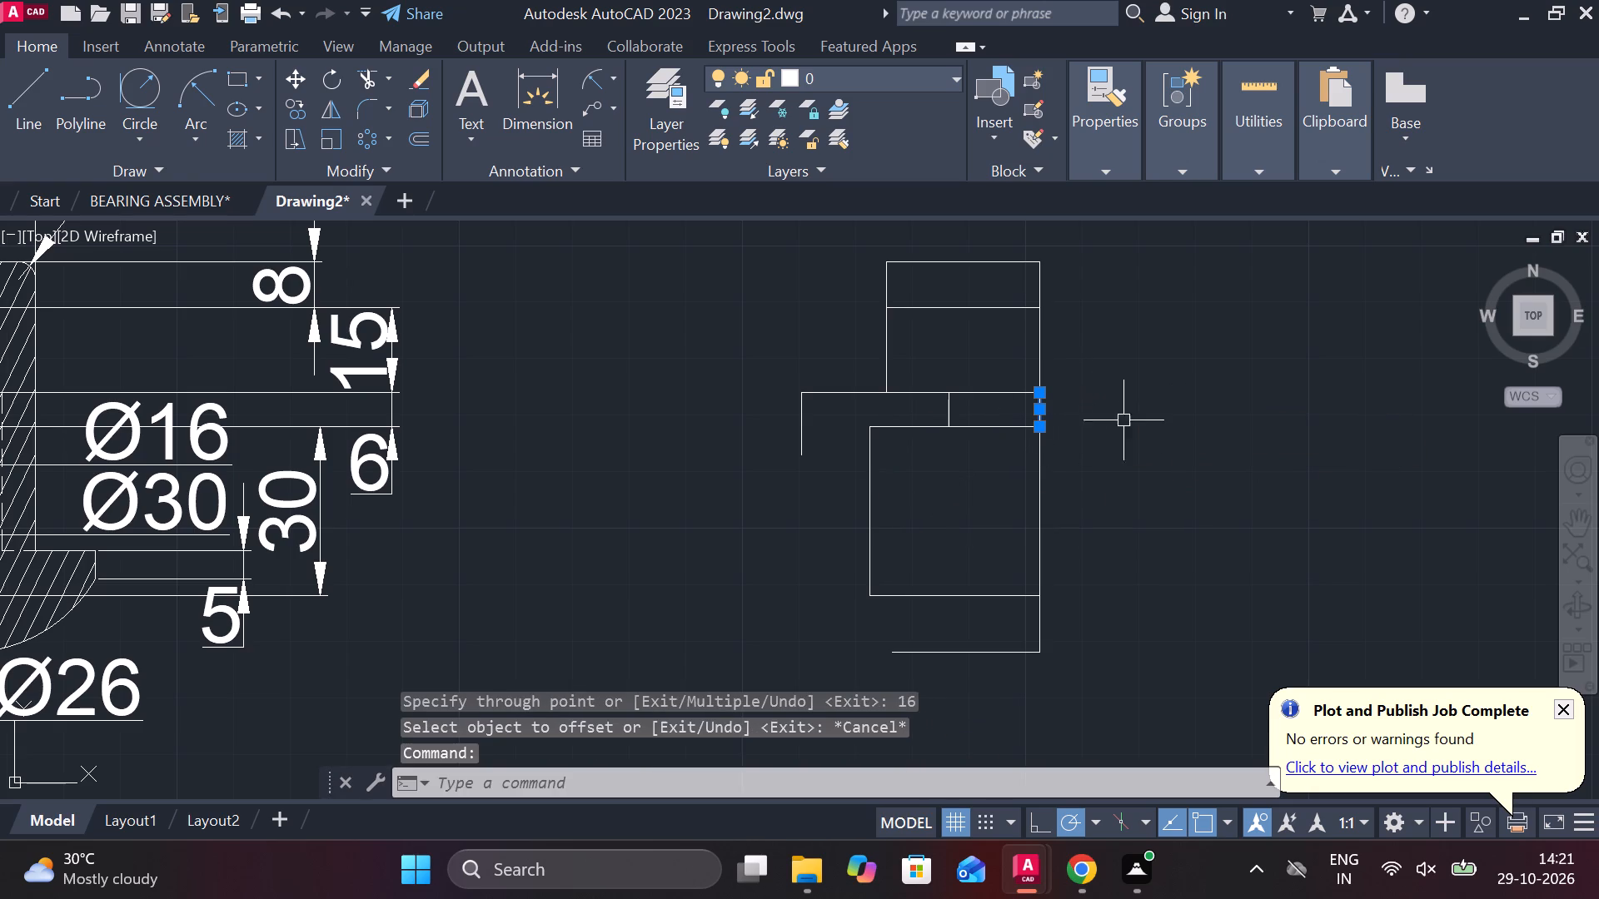
pyautogui.write('E')
pyautogui.press('space')
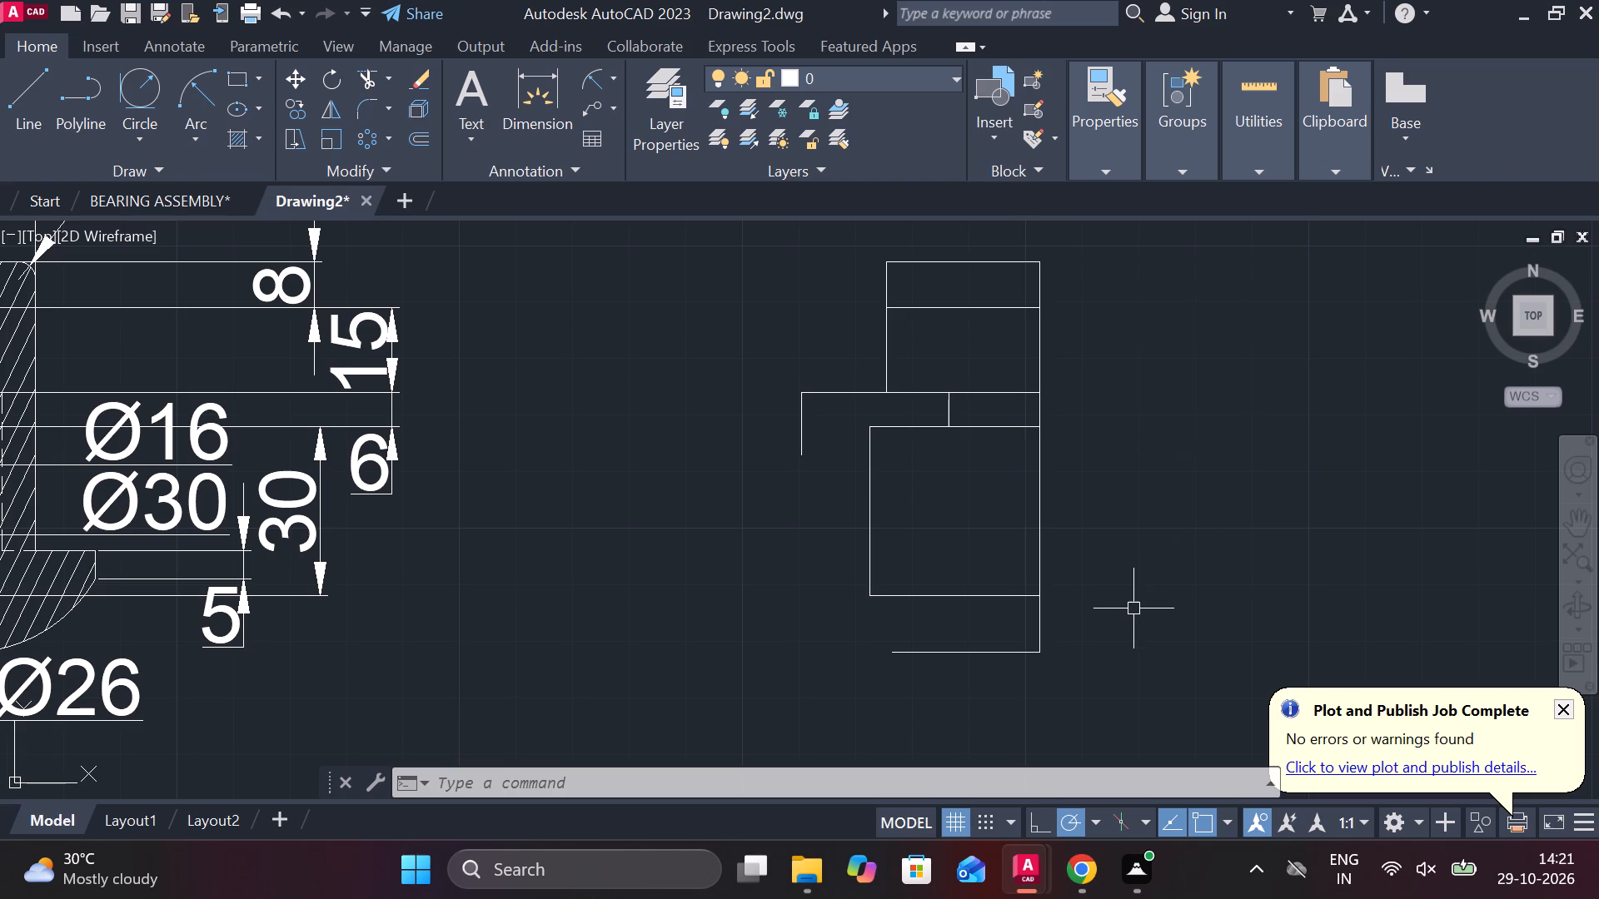
# Draw a line 5 up from the free end of the bottom line and across to the long vertical.
pyautogui.press('l')
pyautogui.press('Return')
pyautogui.click(889, 661)
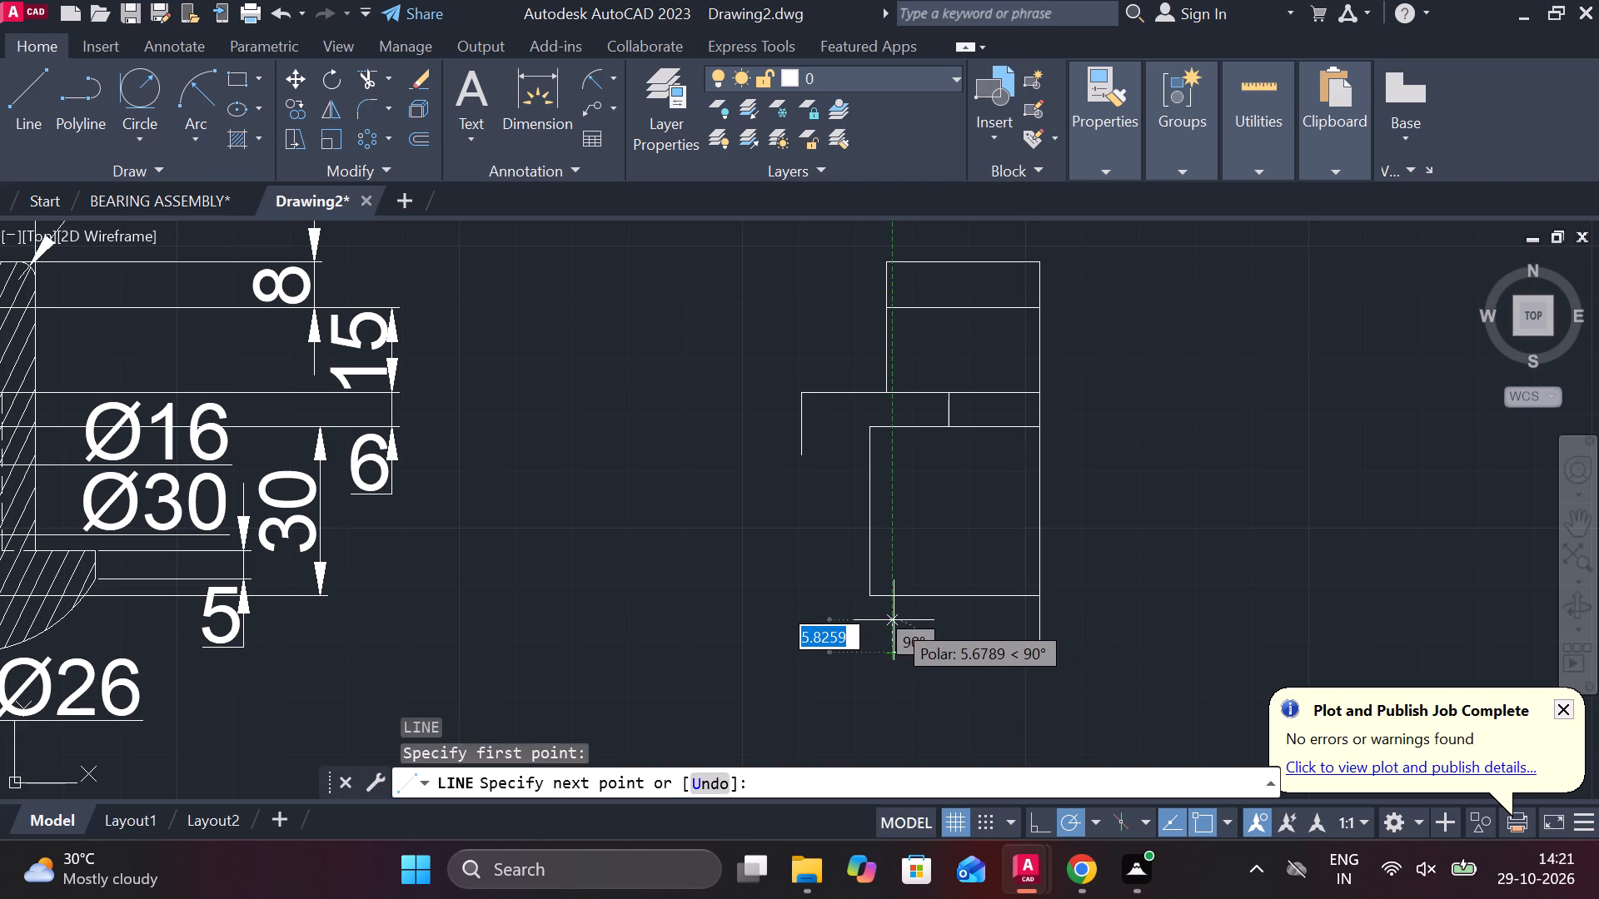
pyautogui.press('5')
pyautogui.press('Return')
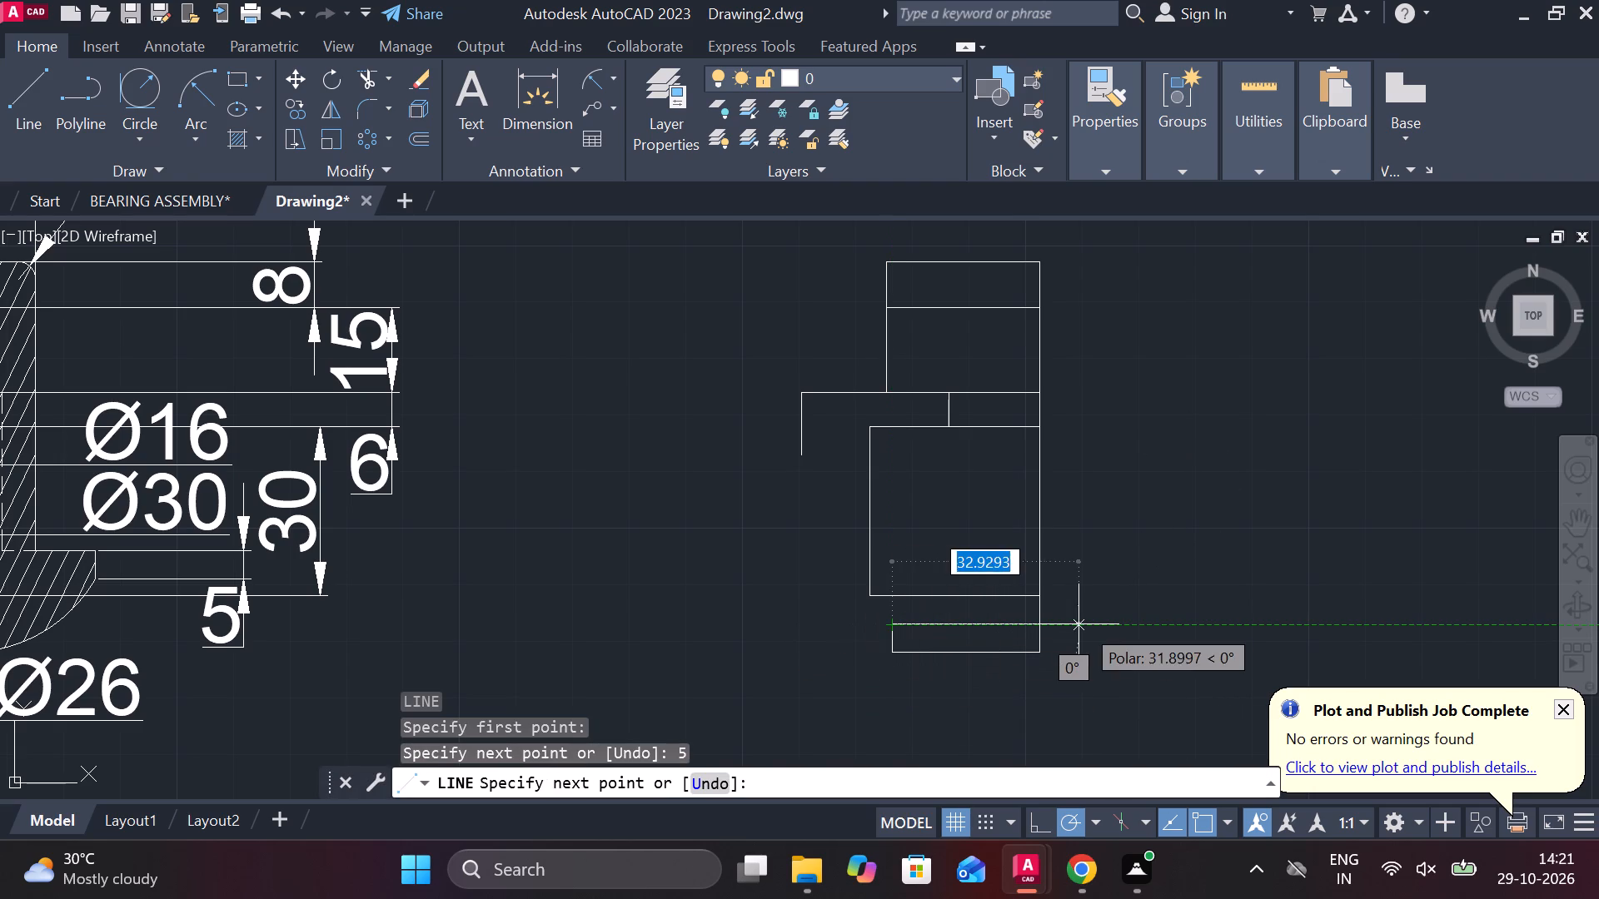
pyautogui.click(1035, 631)
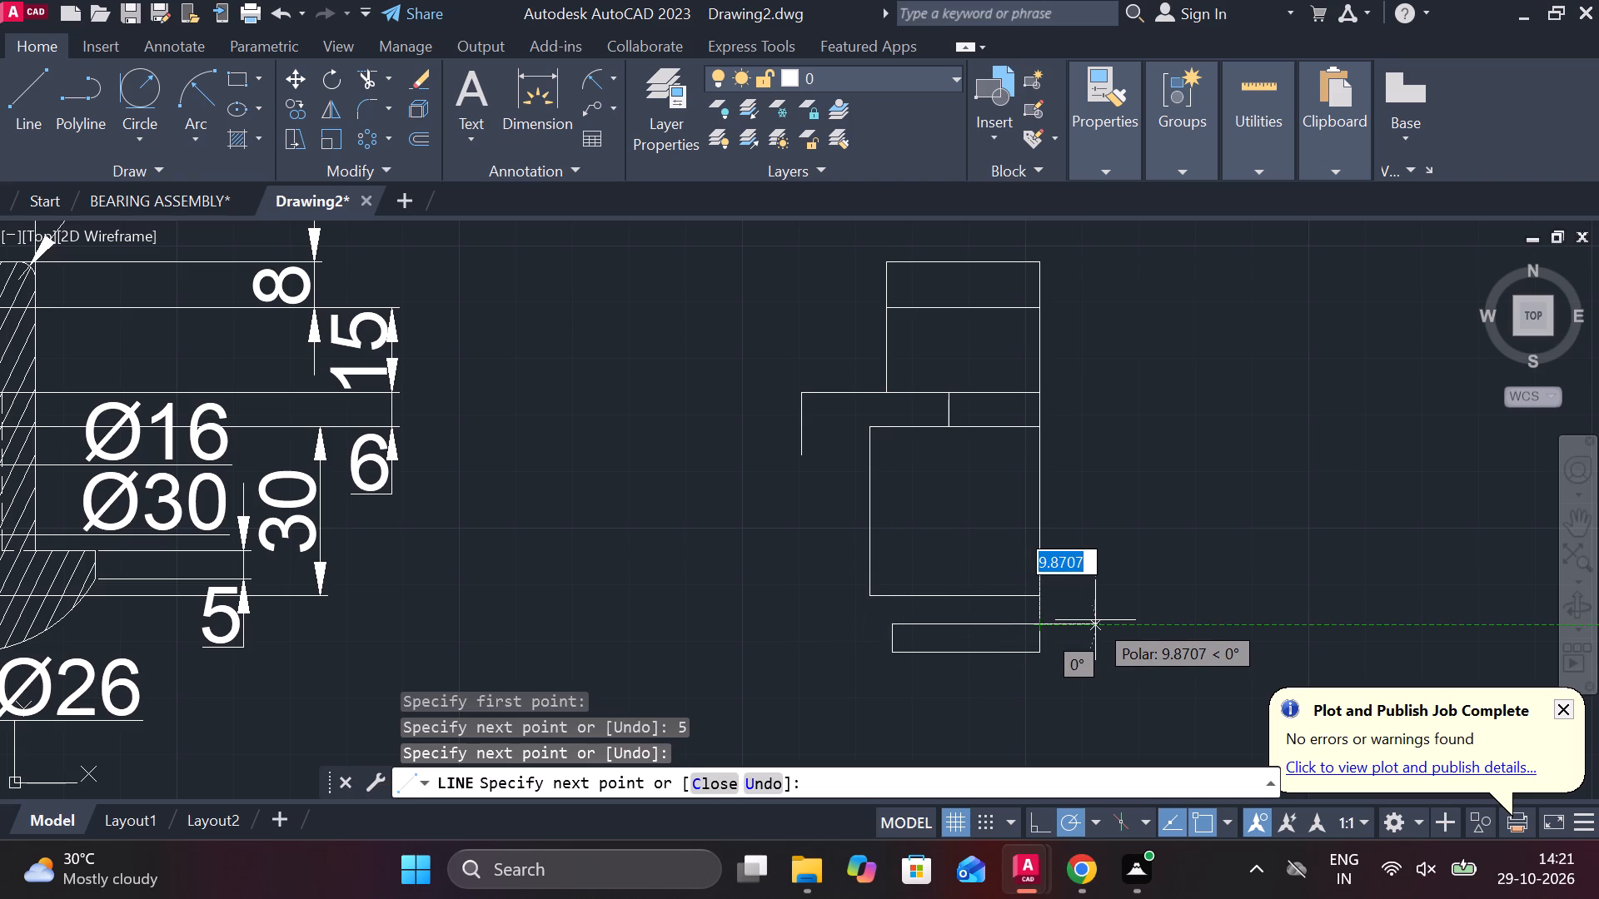
pyautogui.press('Escape')
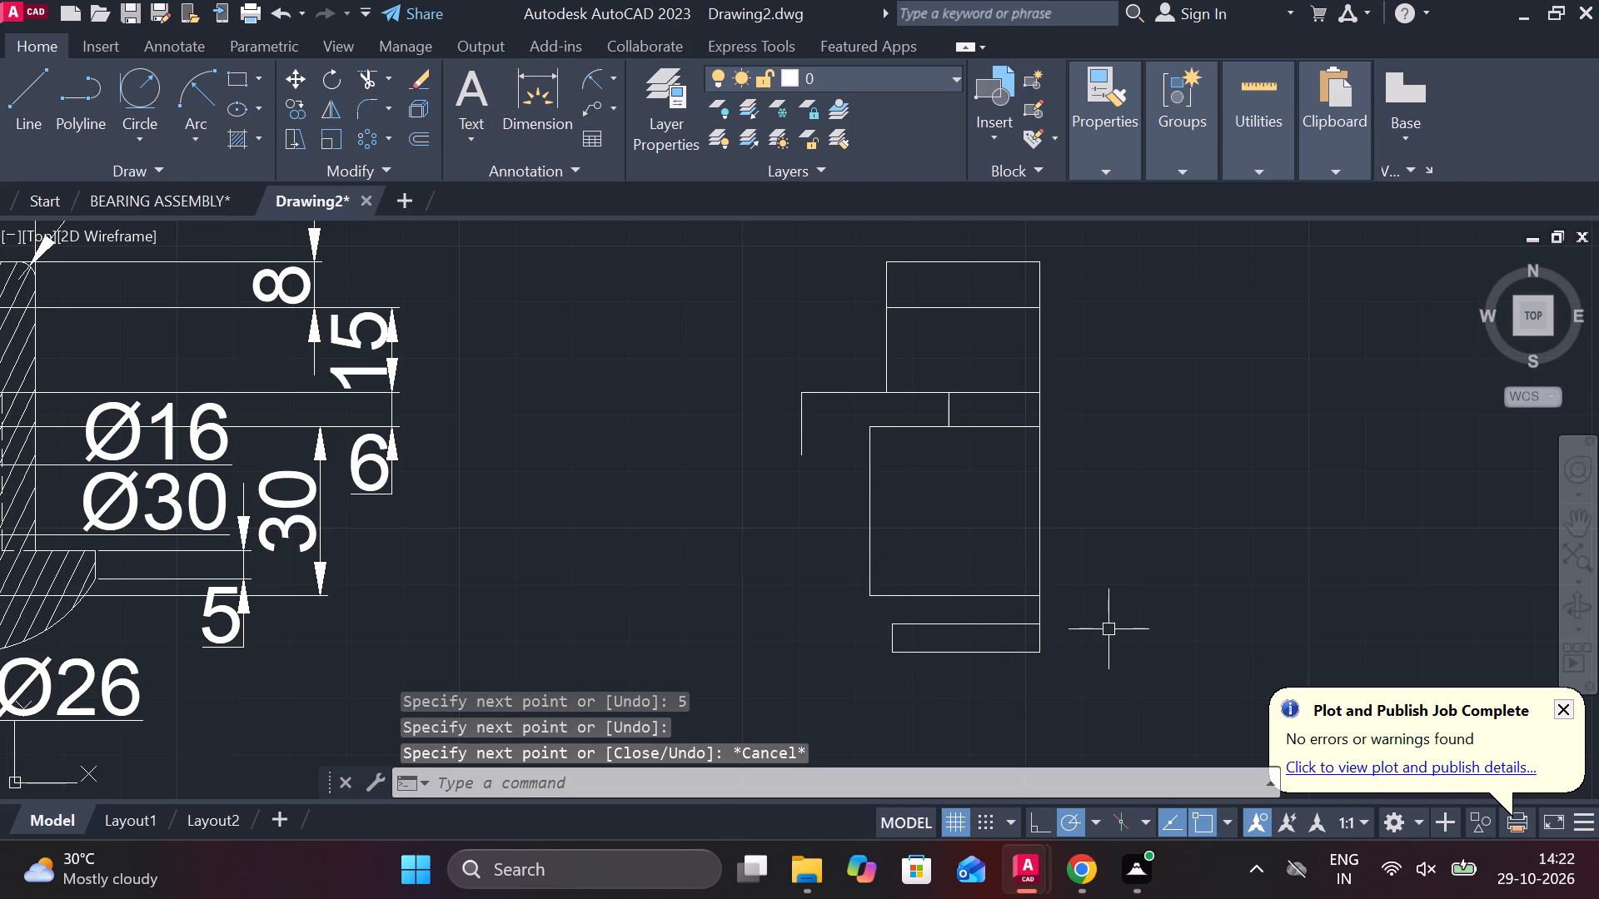
# Draw a horizontal line about 61.5 long, level with the section view's flange top, ending at the recess's near vertical edge.
pyautogui.scroll(-1, 939, 622)
pyautogui.moveTo(645, 607); pyautogui.dragTo(657, 610, button='middle')
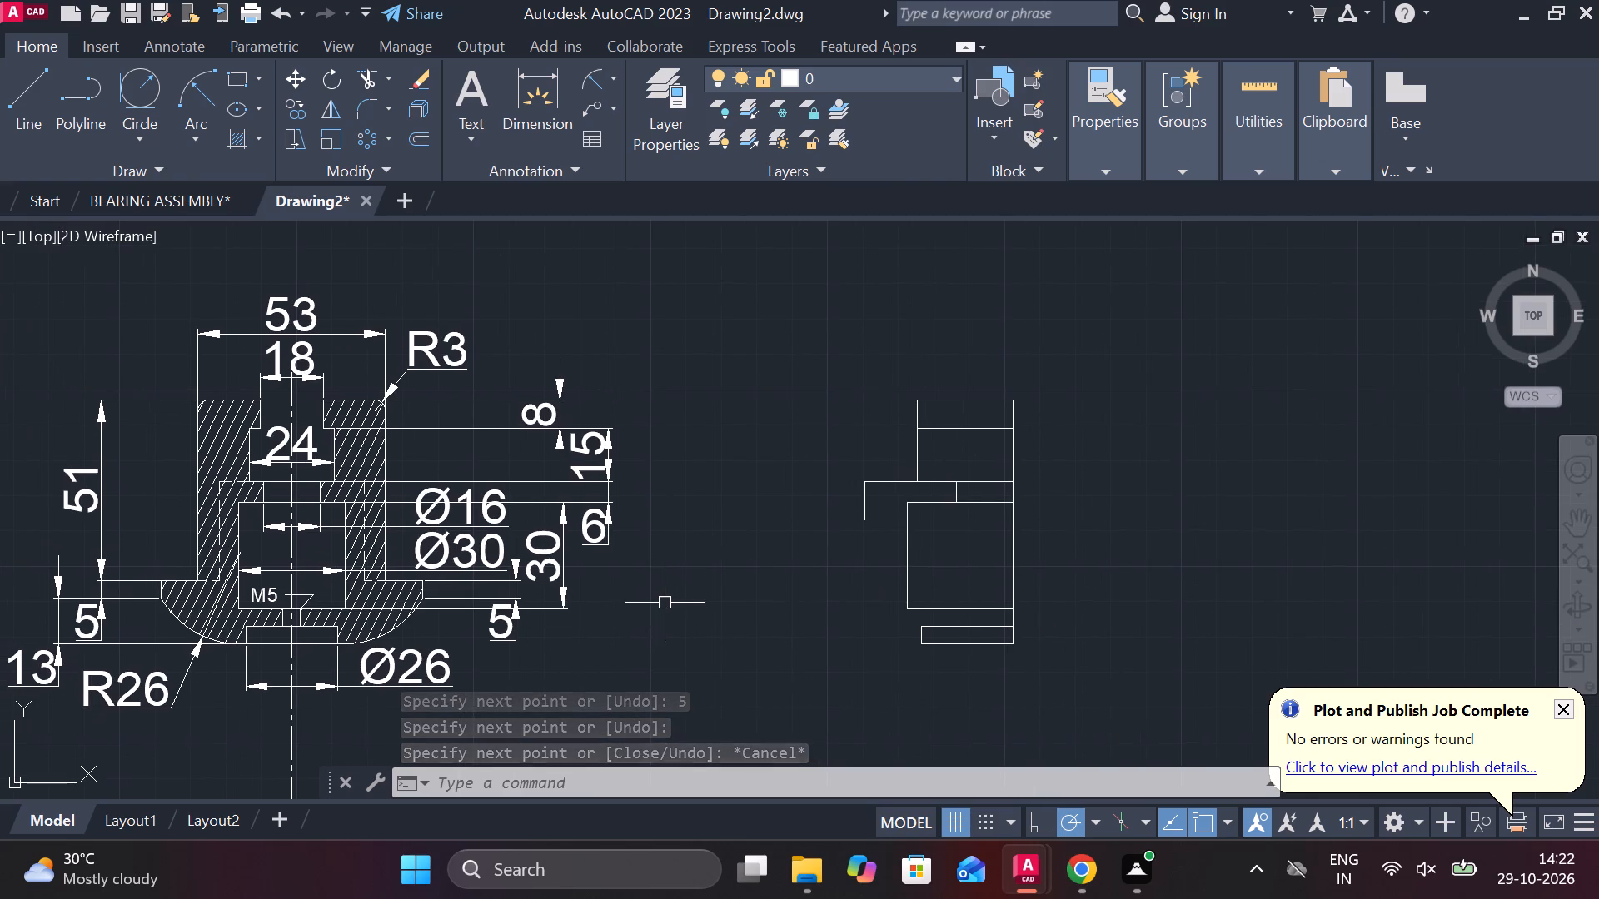
pyautogui.press('l')
pyautogui.press('Return')
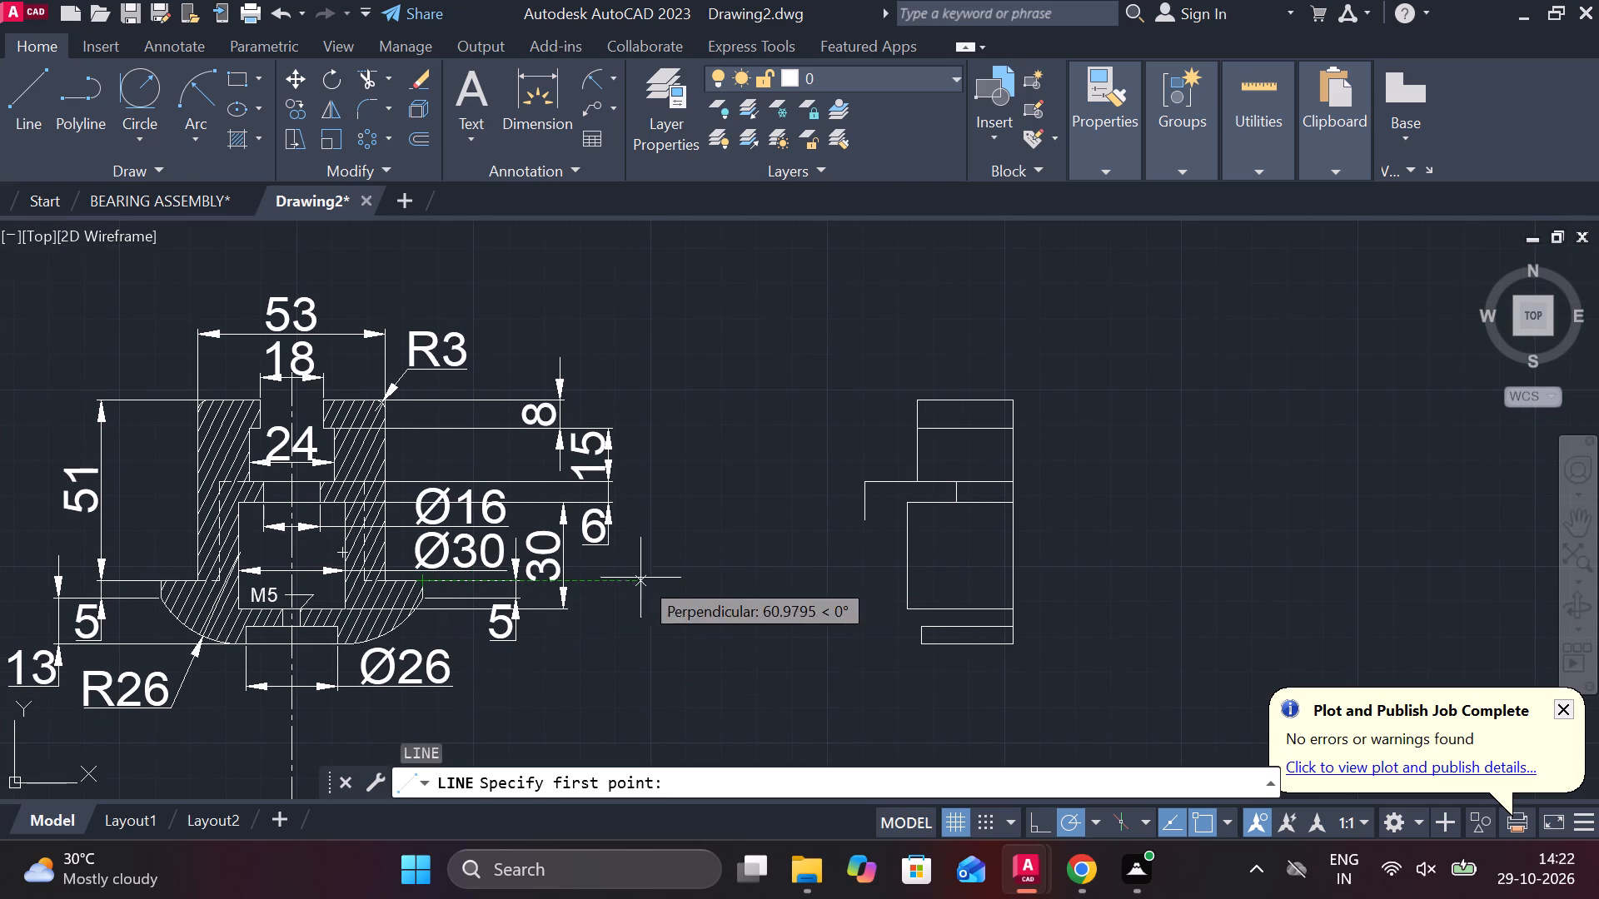
pyautogui.click(689, 576)
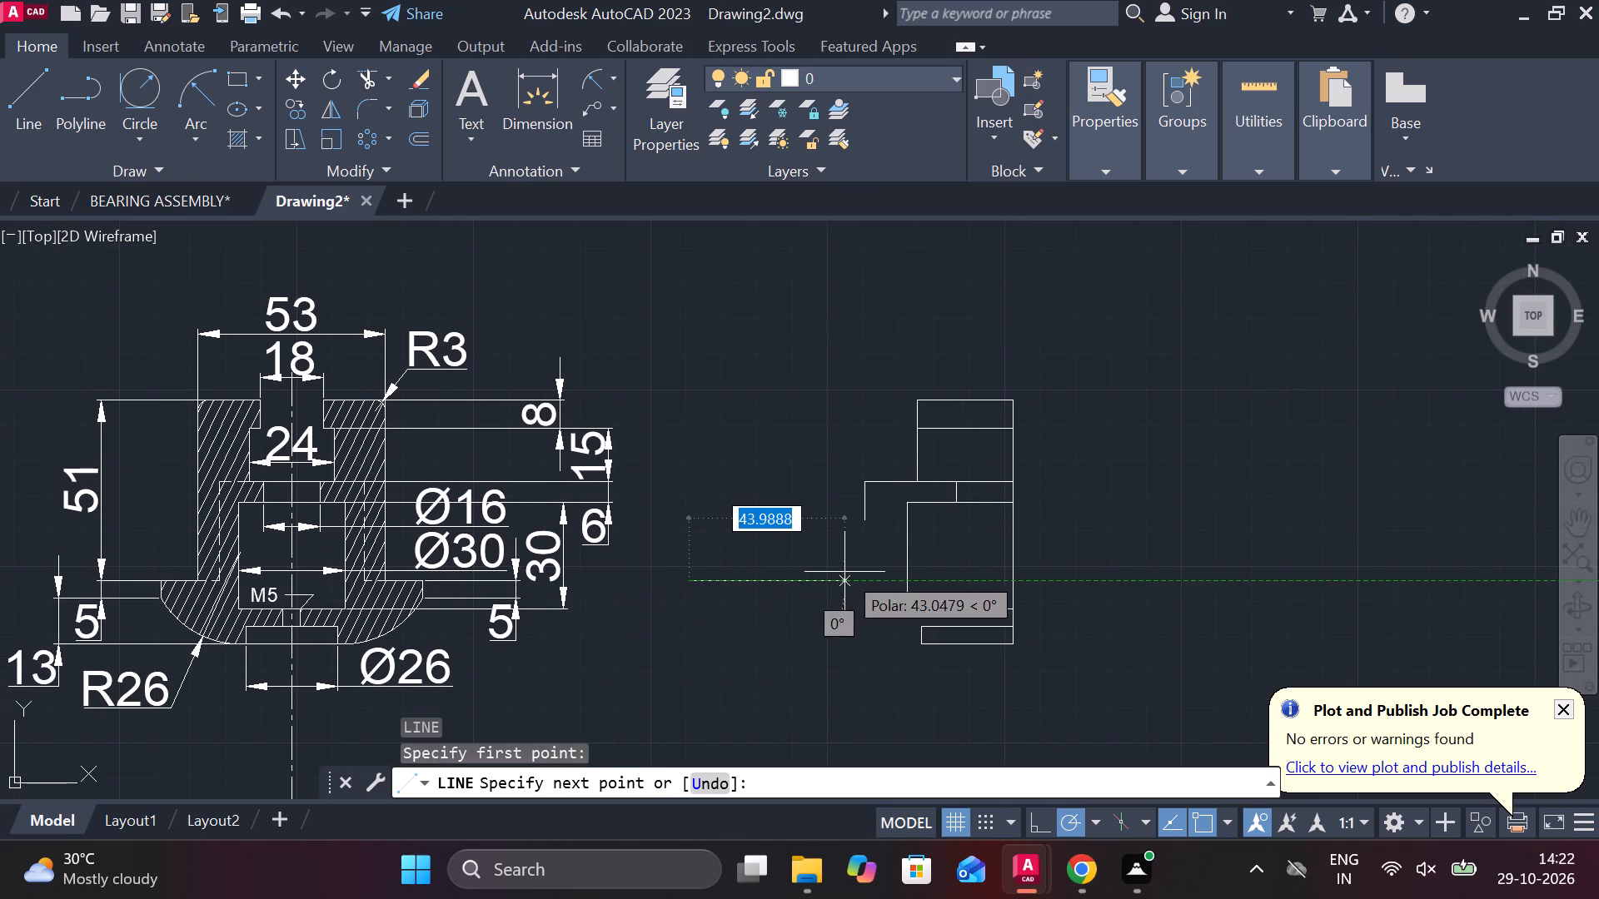
pyautogui.scroll(2, 881, 574)
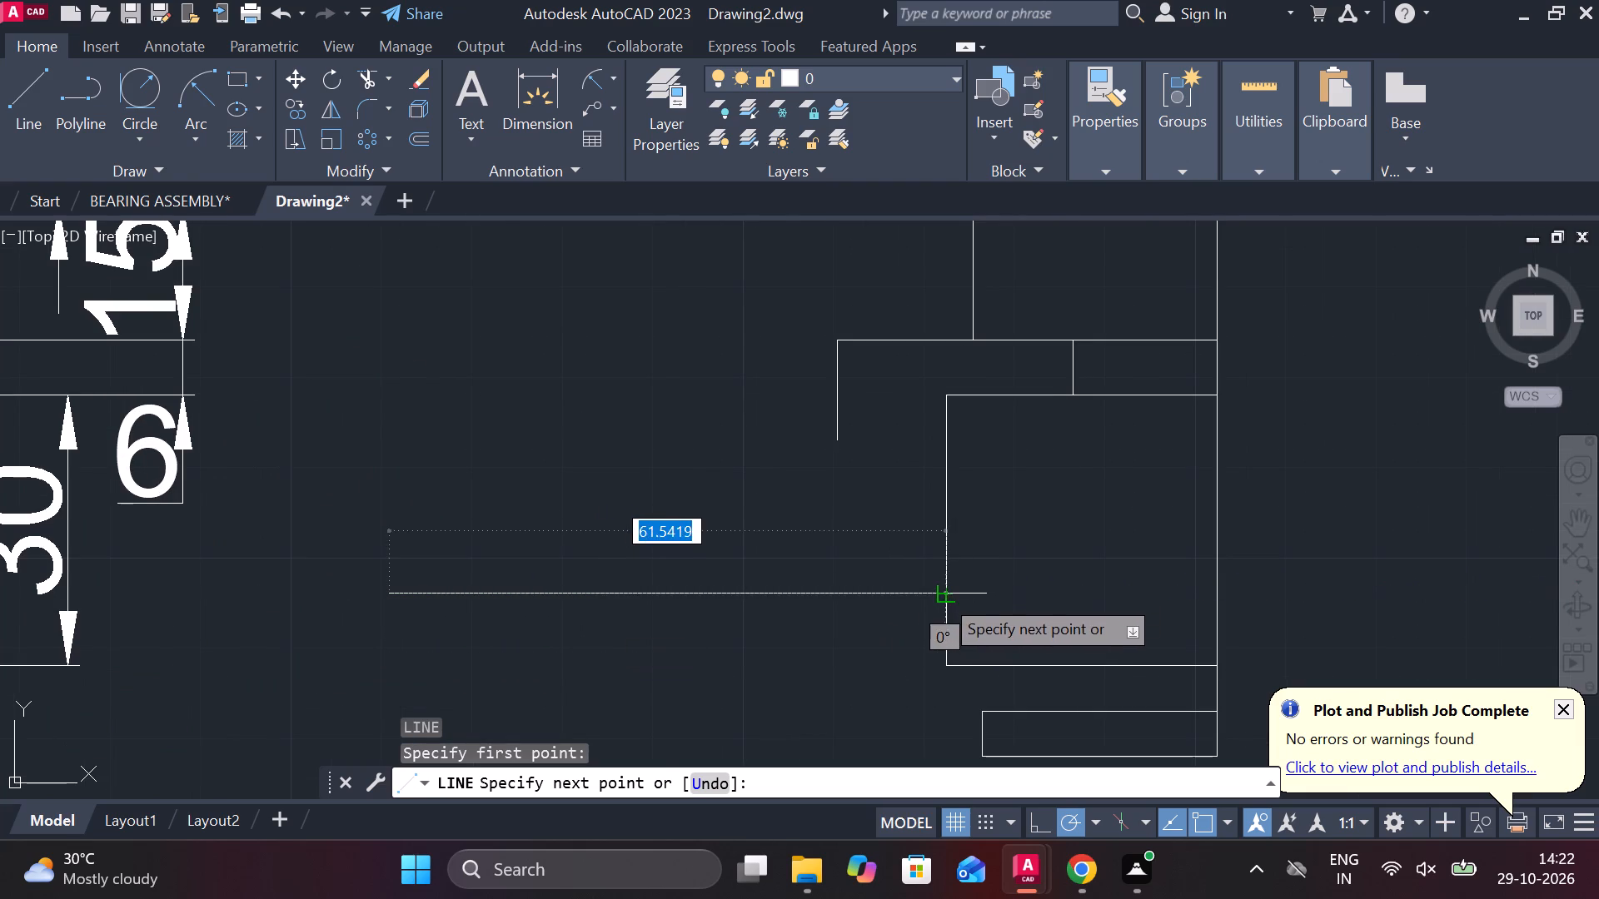
pyautogui.click(941, 595)
pyautogui.press('Escape')
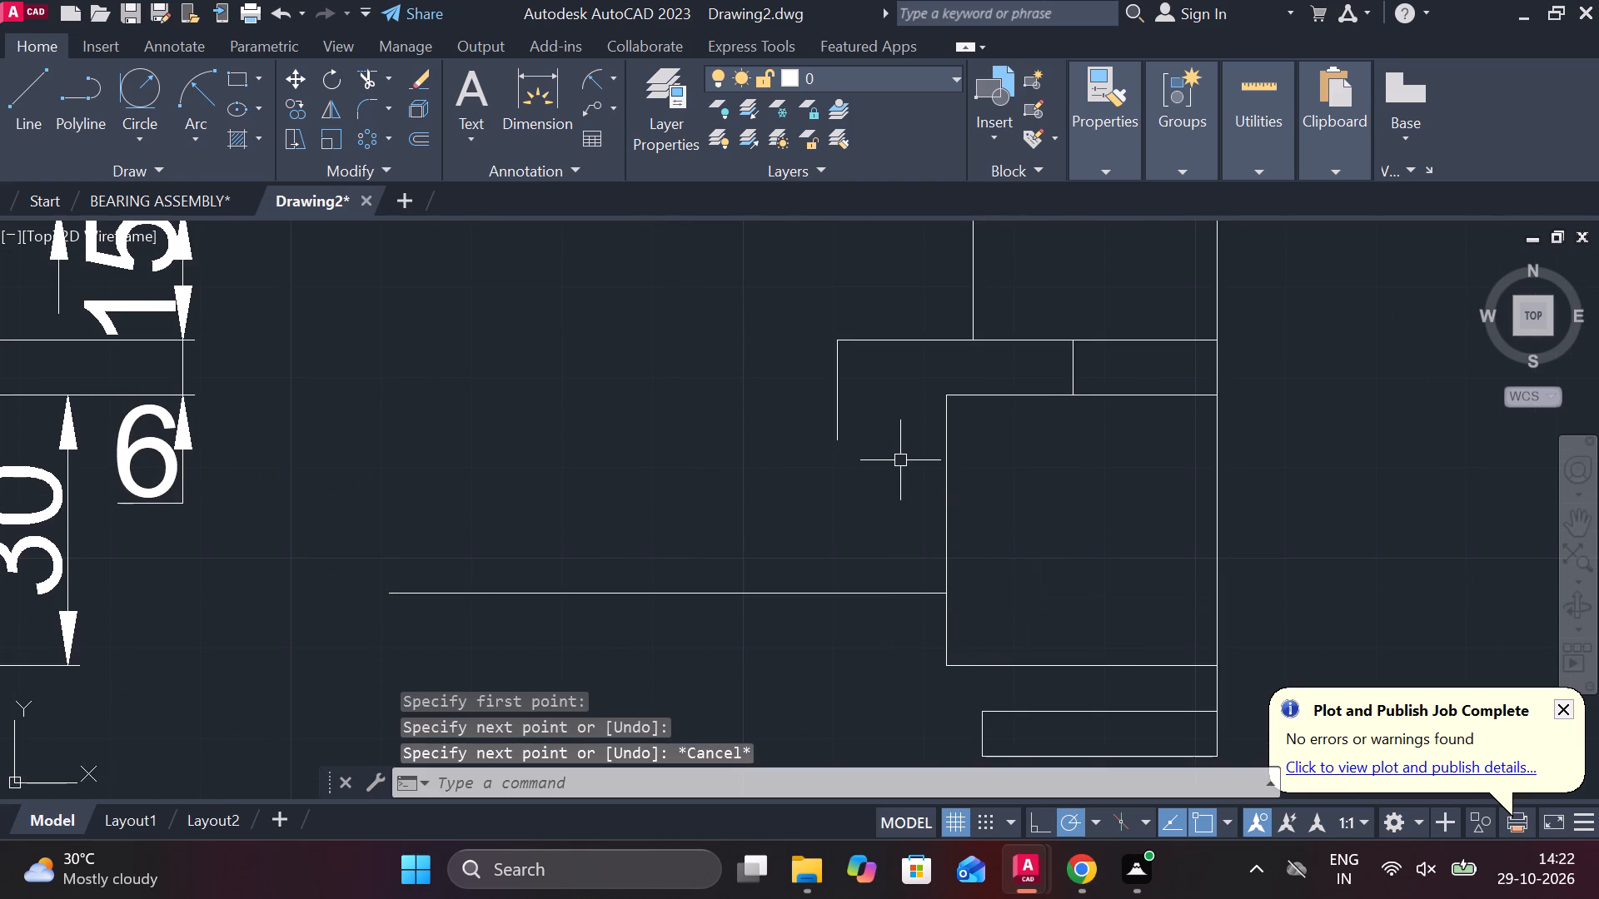
# Extend the 11 step vertical down to the horizontal line, and trim that line's overhang between the vertical and the recess.
pyautogui.write('EX')
pyautogui.press('space')
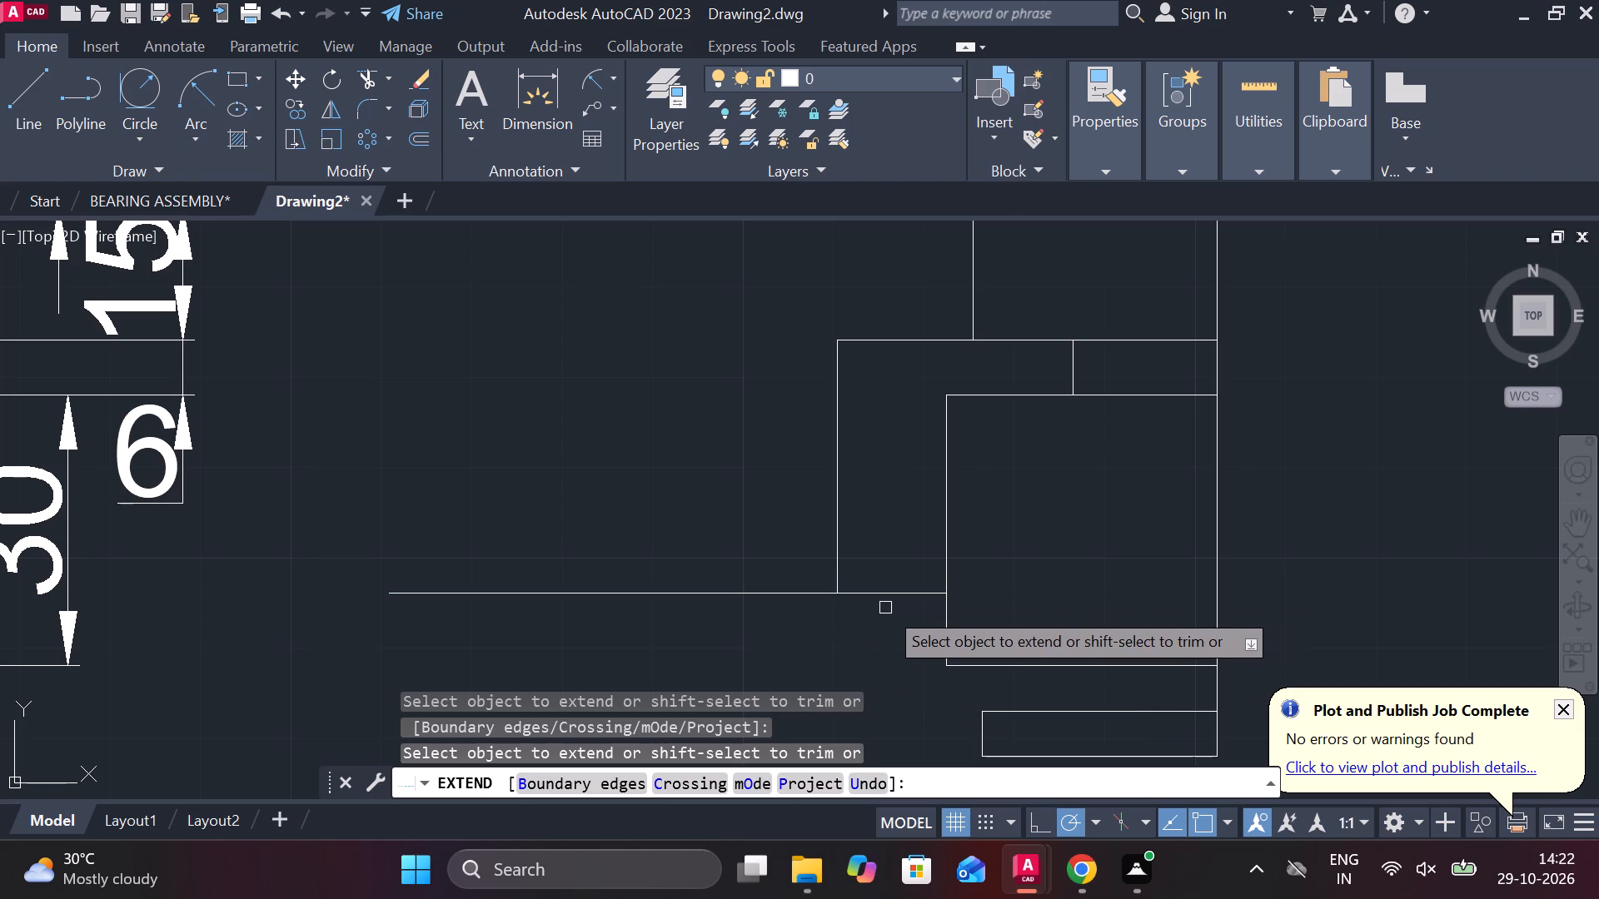
pyautogui.press('Escape')
pyautogui.write('TR')
pyautogui.press('space')
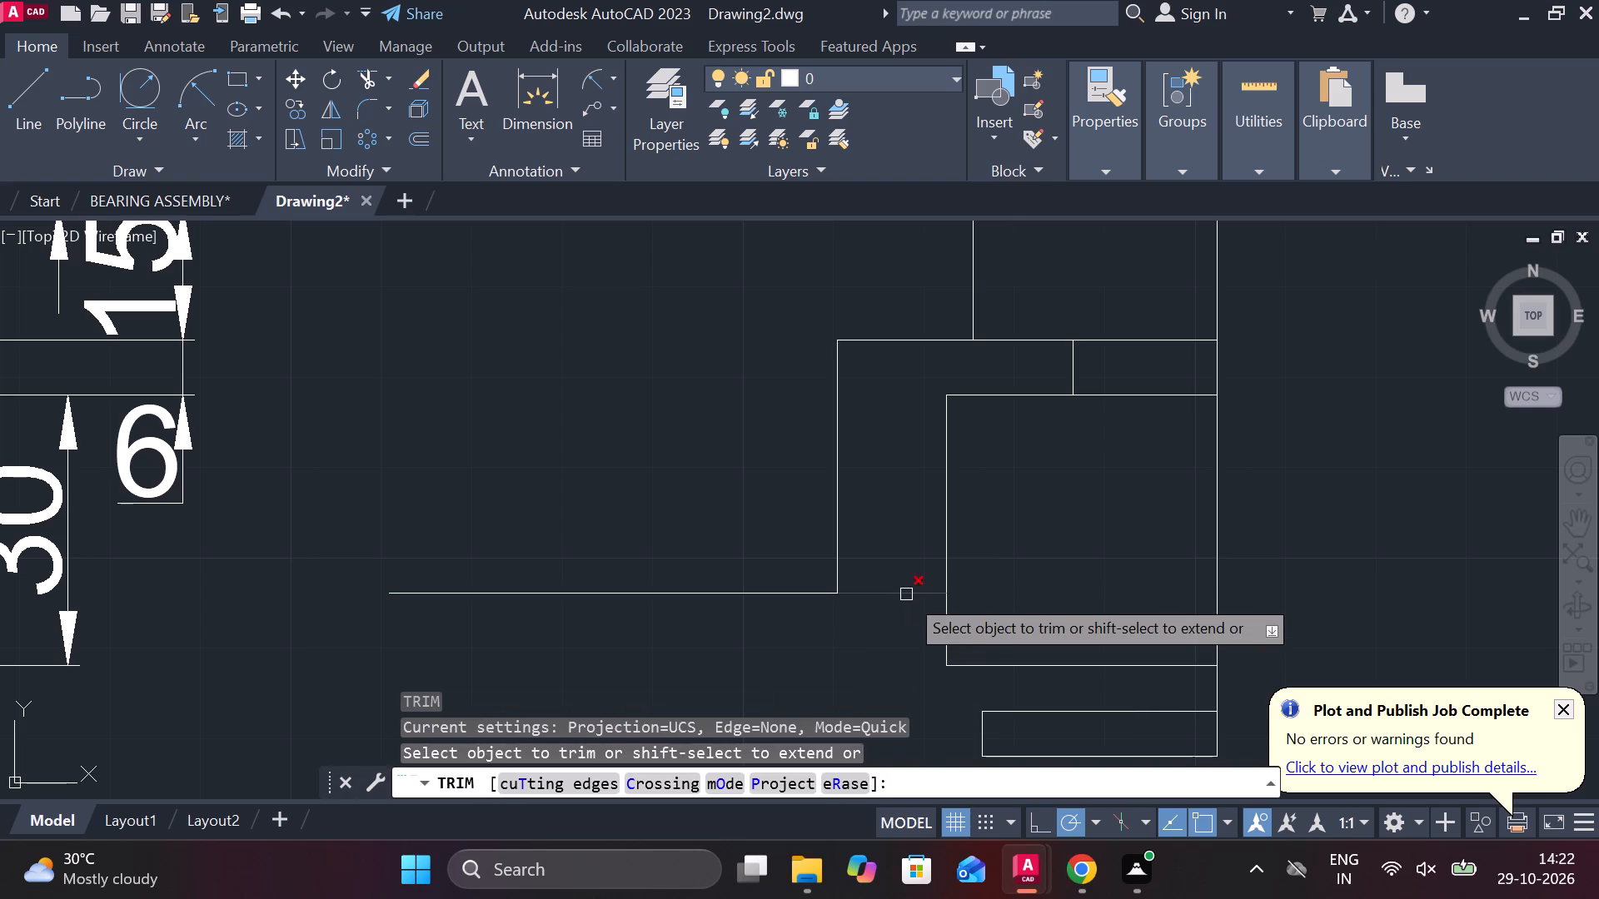
pyautogui.click(906, 594)
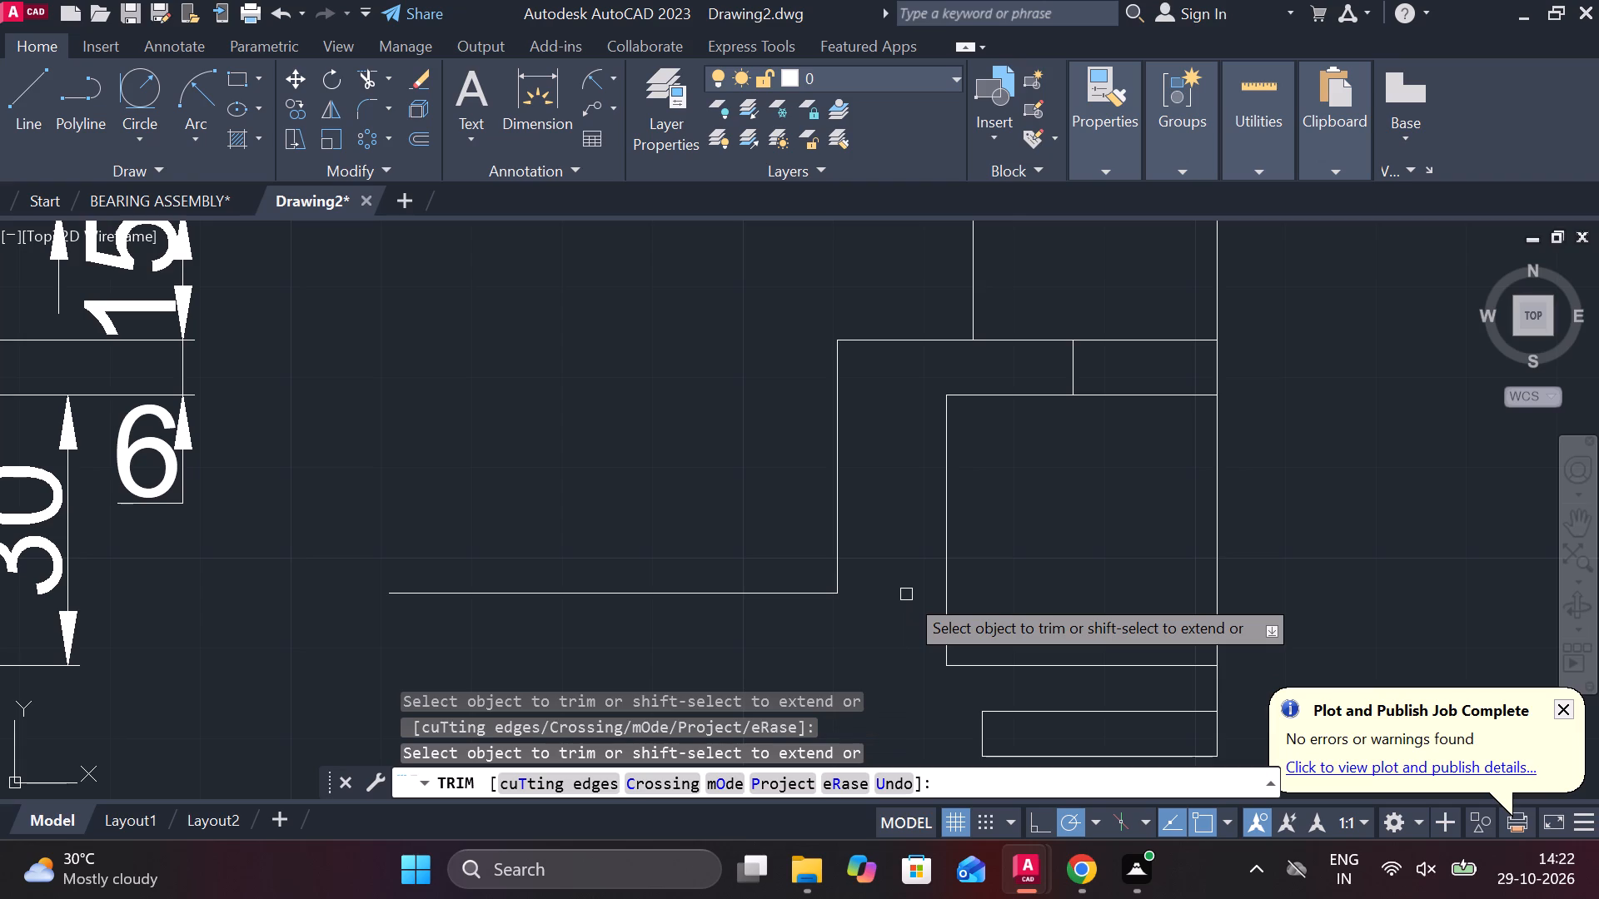
pyautogui.moveTo(894, 502); pyautogui.dragTo(904, 504, button='middle')
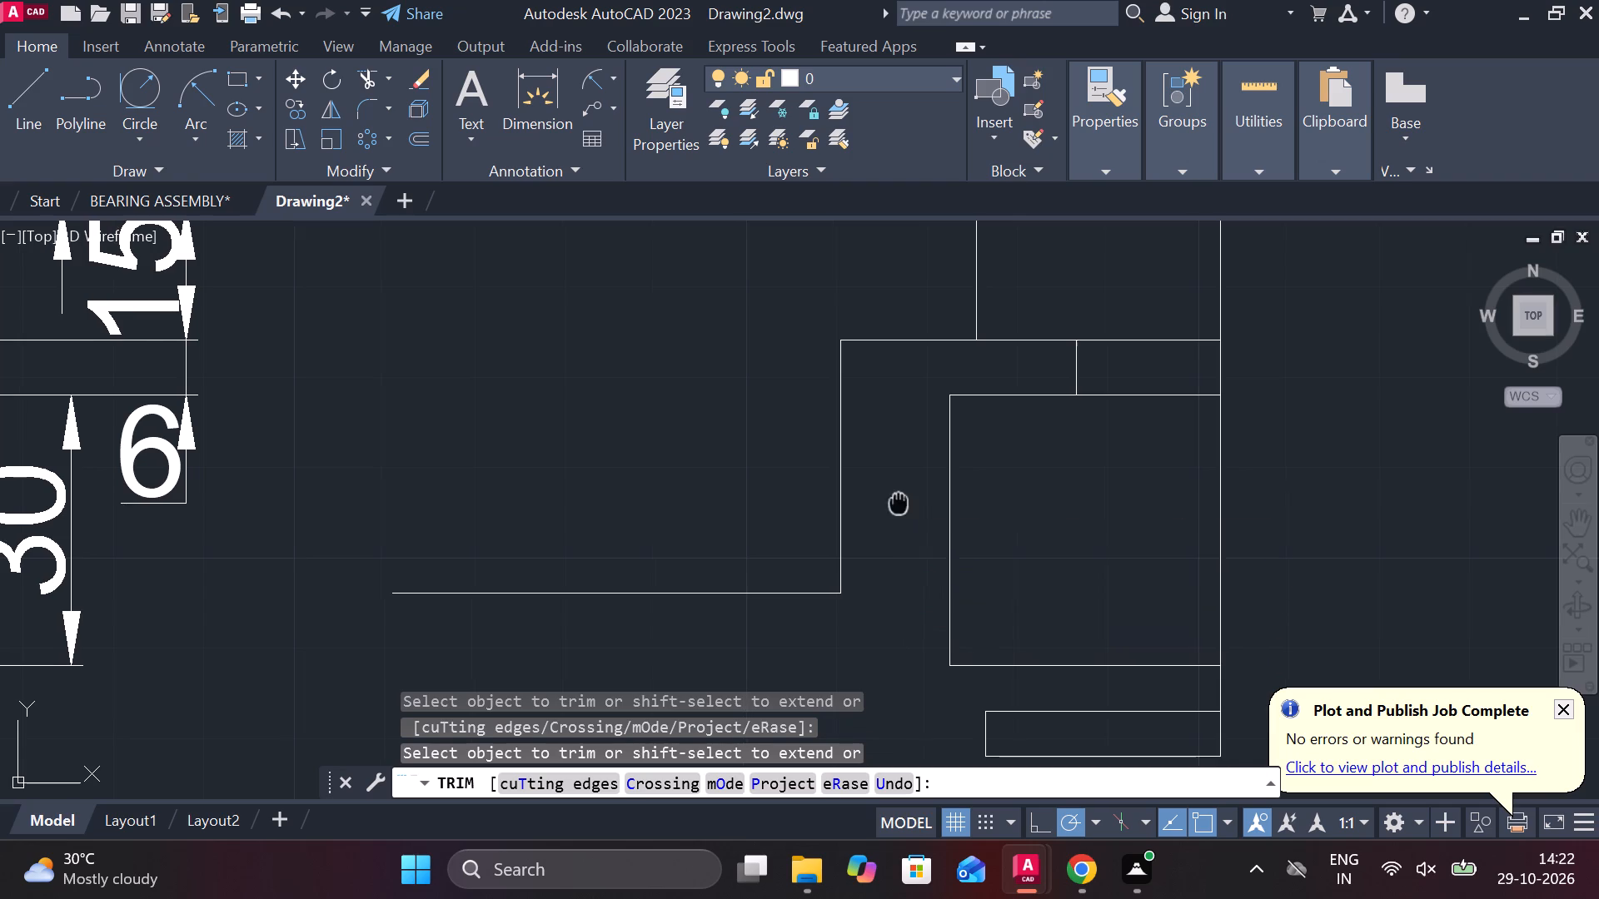
pyautogui.moveTo(904, 504); pyautogui.dragTo(920, 552, button='middle')
pyautogui.press('Escape')
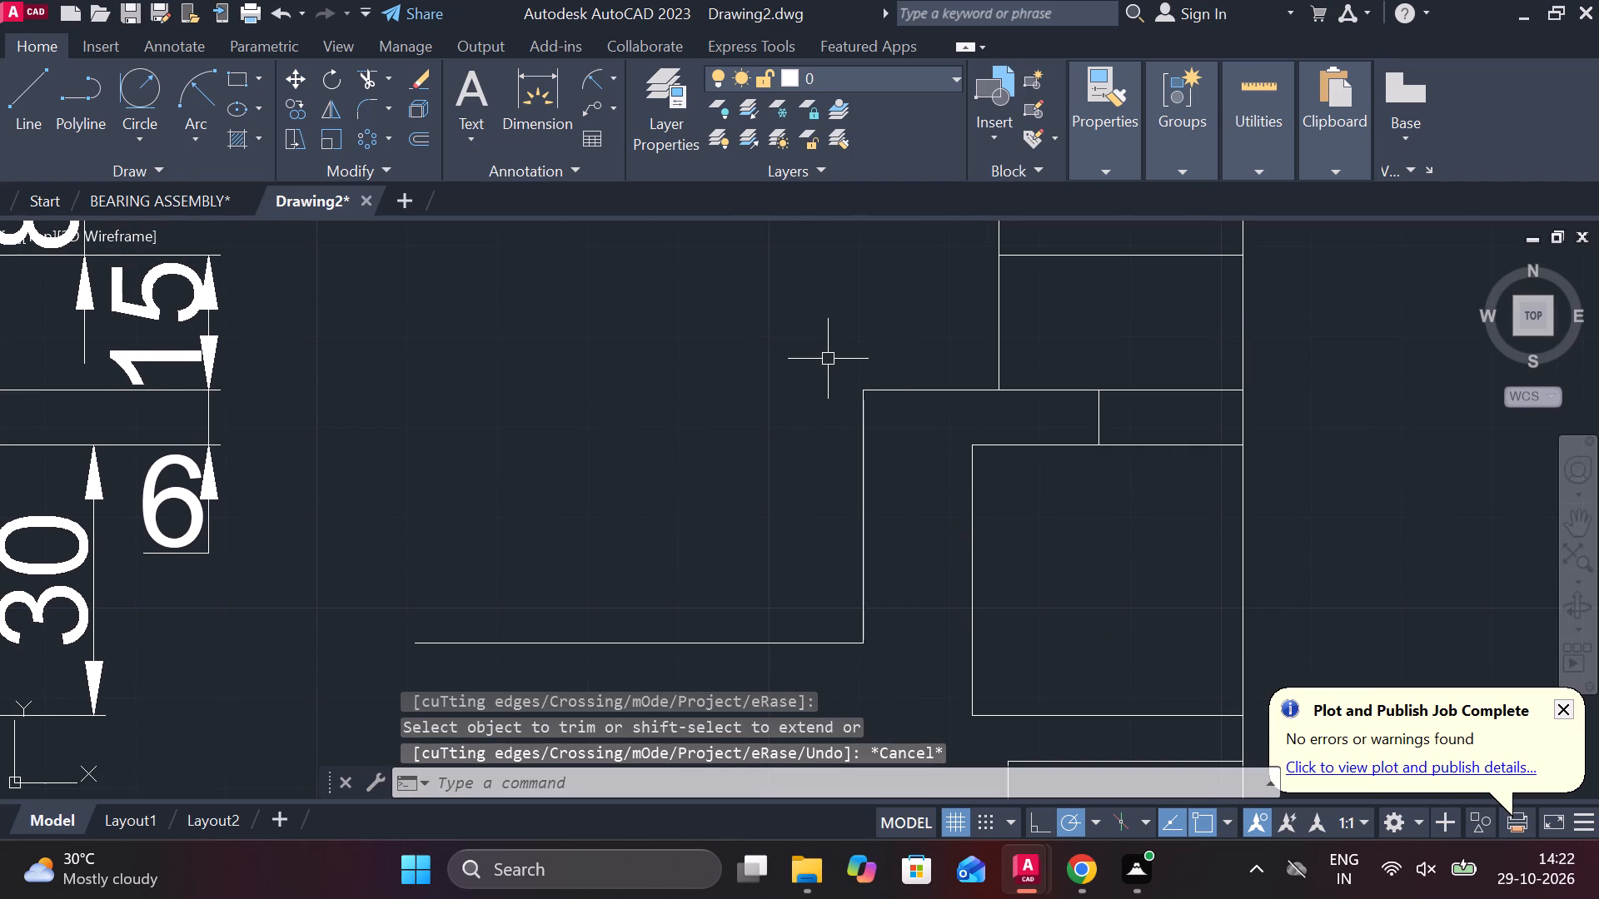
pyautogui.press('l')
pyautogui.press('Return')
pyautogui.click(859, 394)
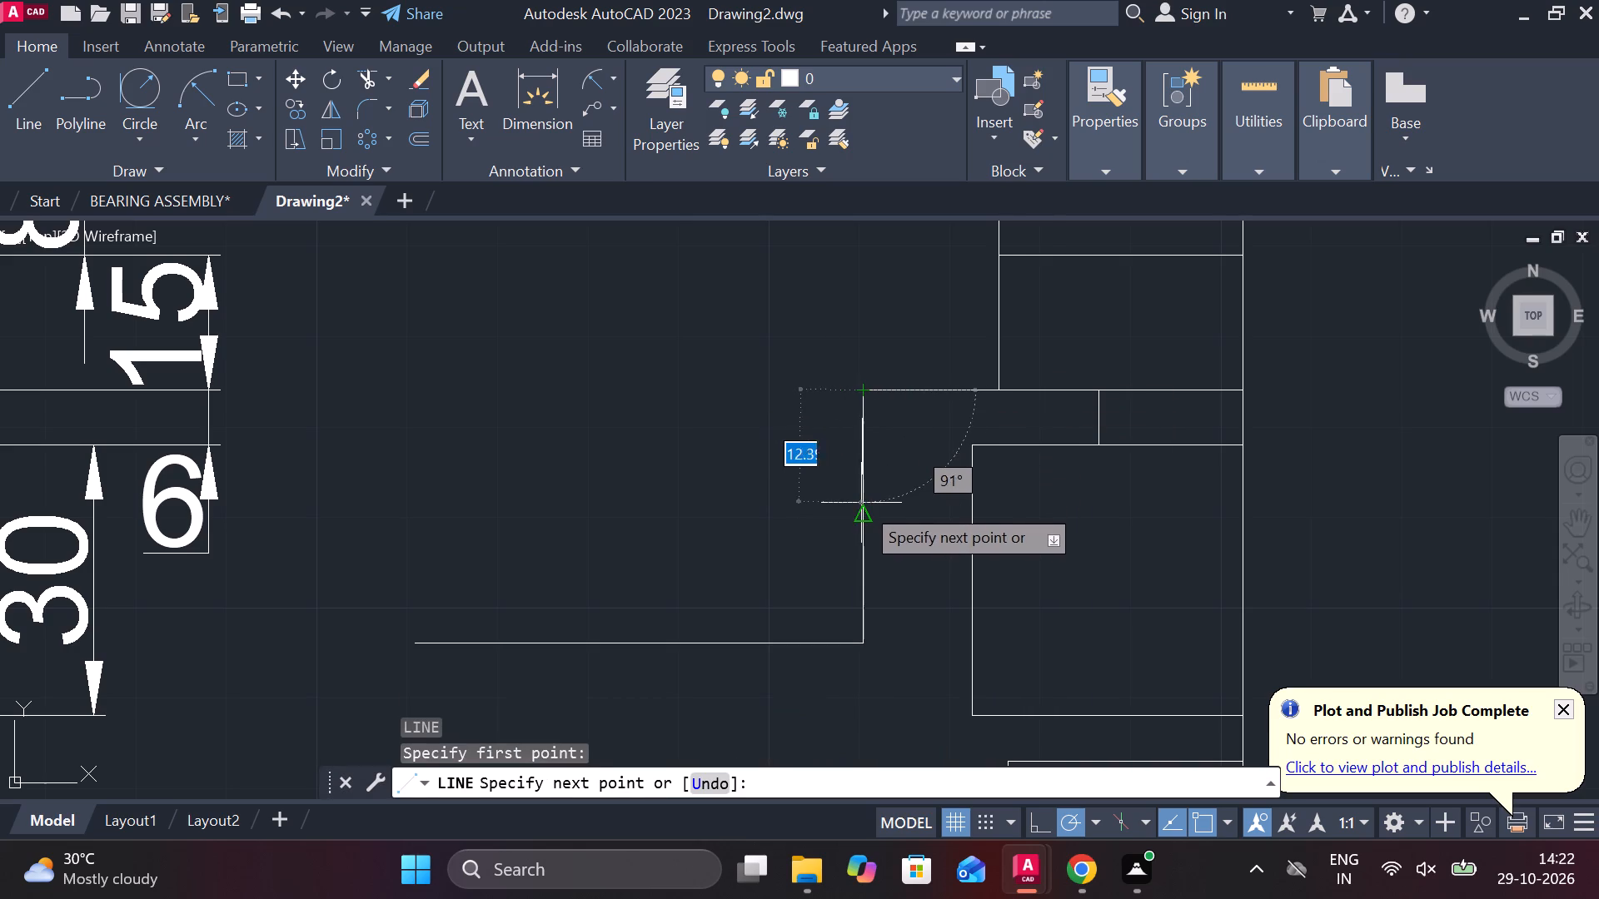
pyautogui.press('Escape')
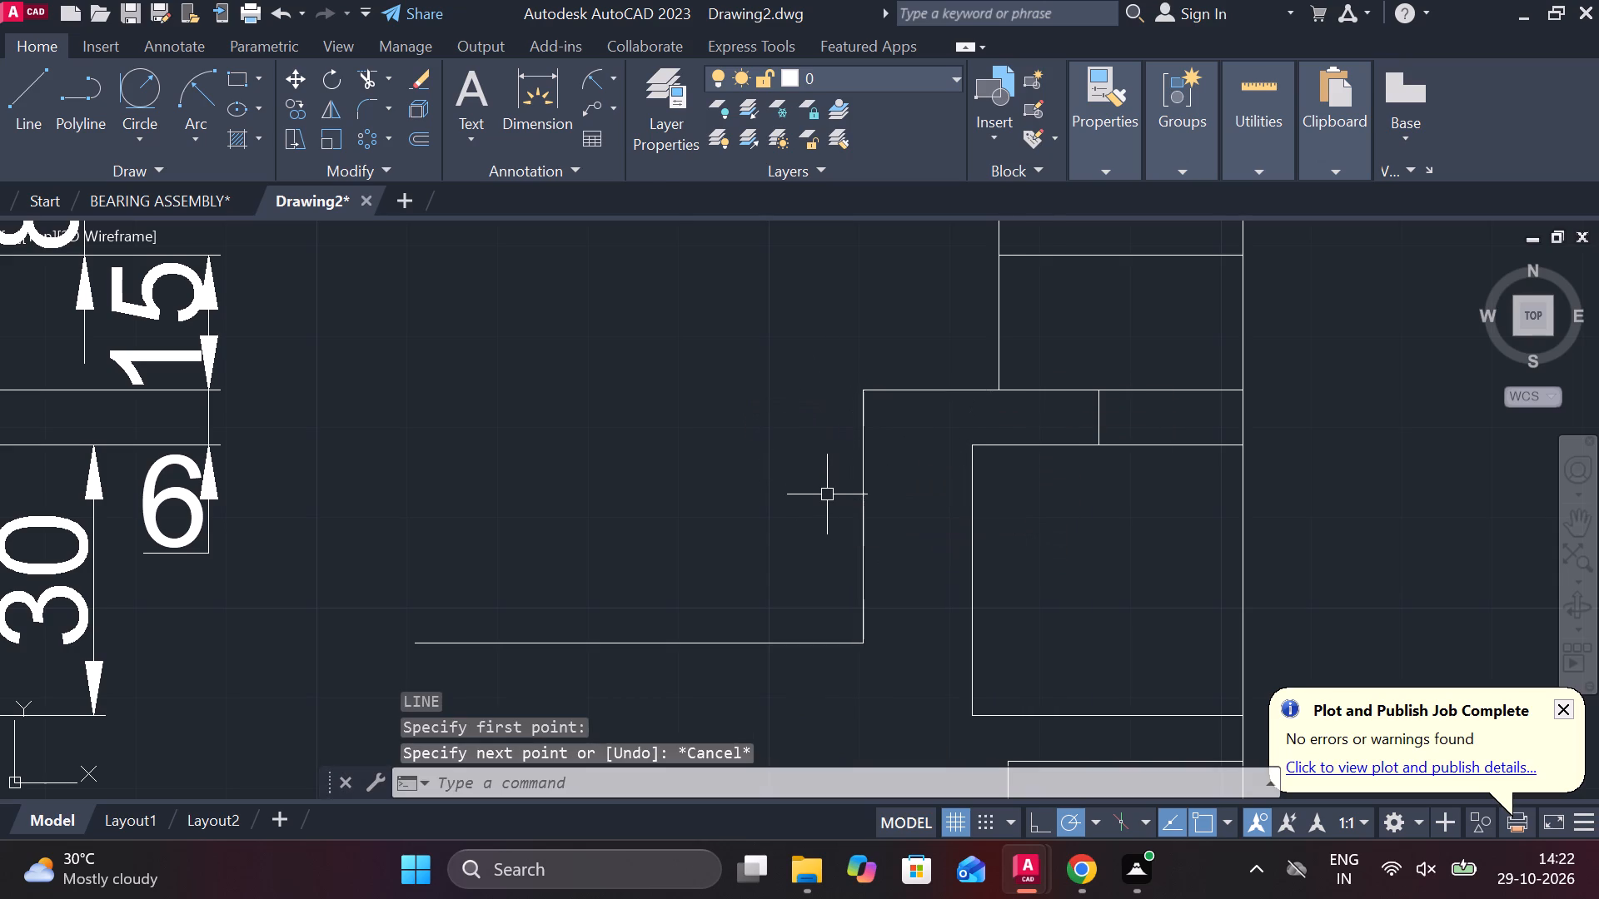
# Draw a sloped line about 51 long at 210° from the point 11 below the step's corner, crossing the horizontal line.
pyautogui.press('l')
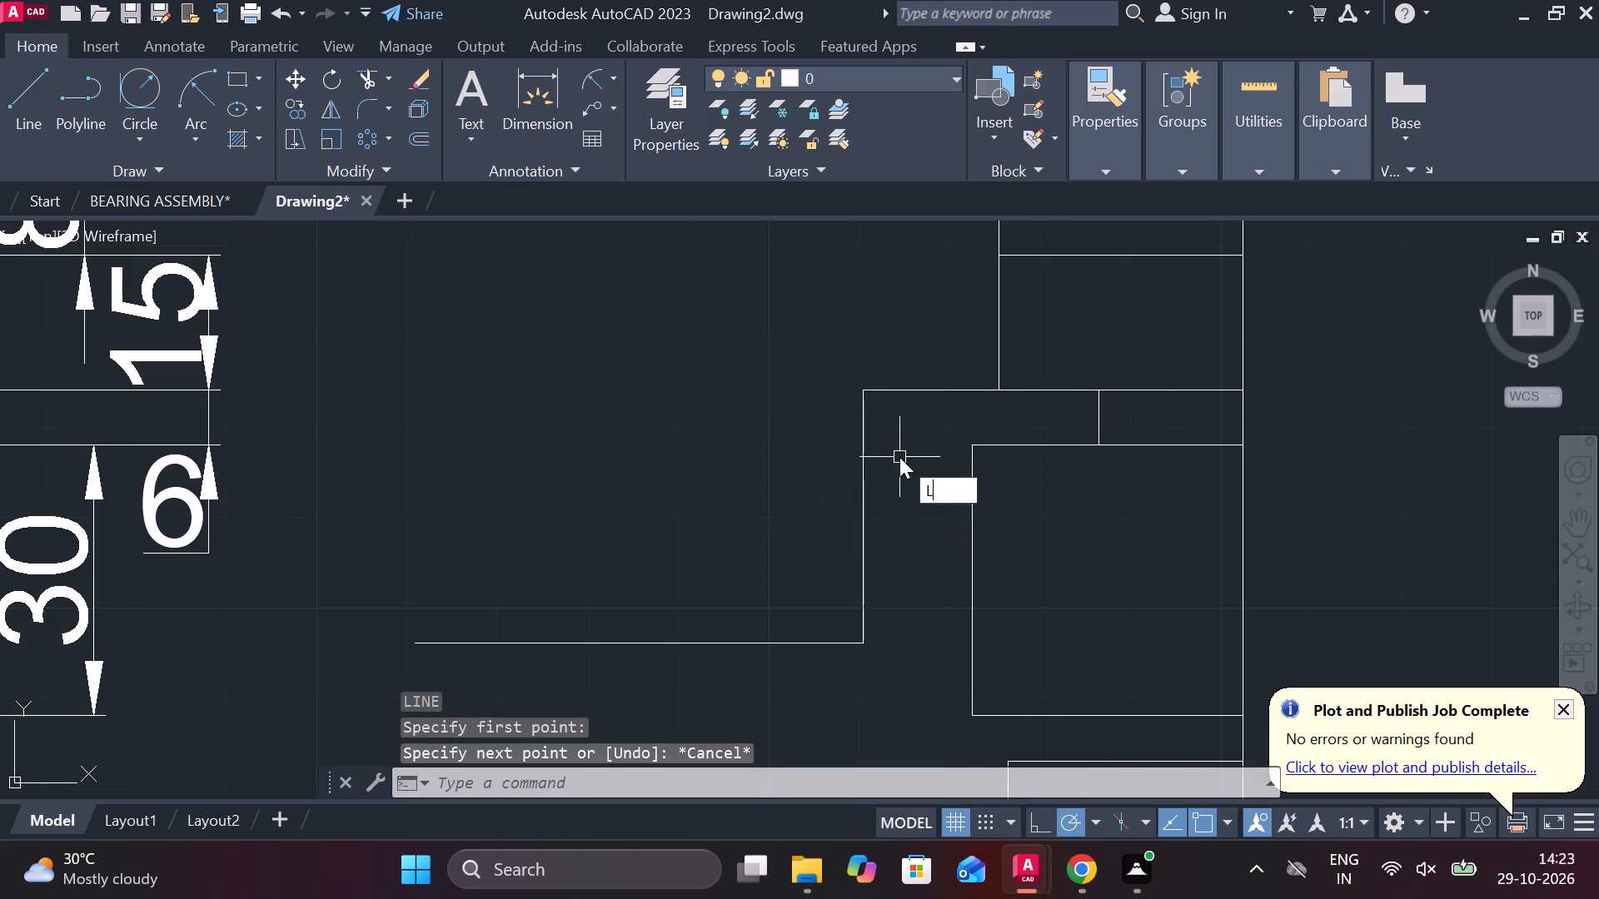
pyautogui.press('Return')
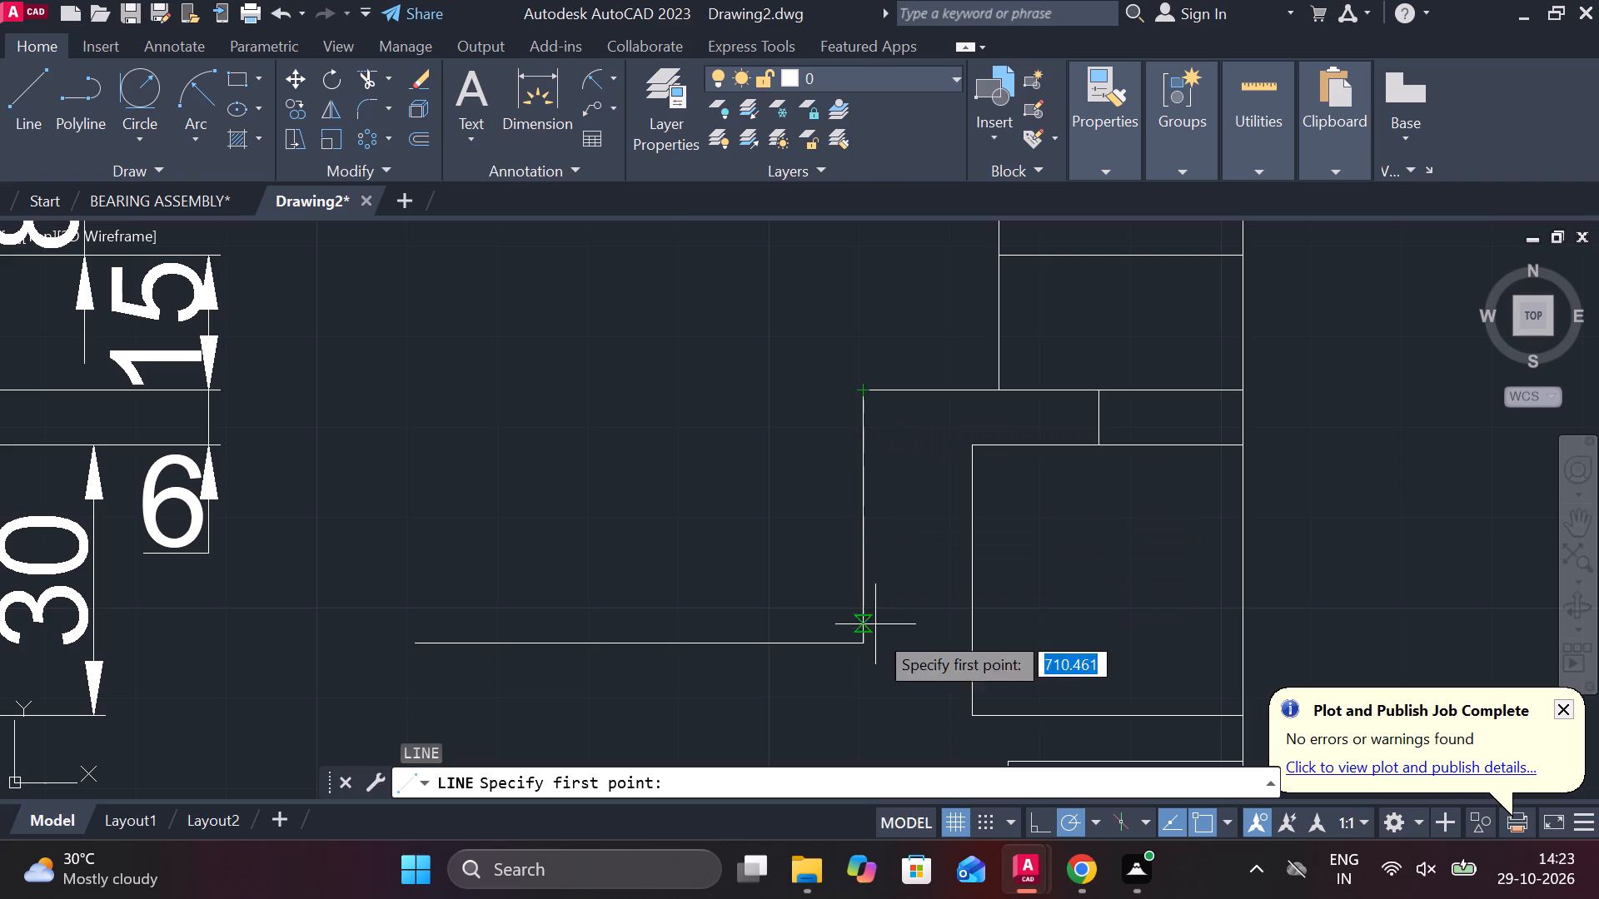
pyautogui.write('11')
pyautogui.press('space')
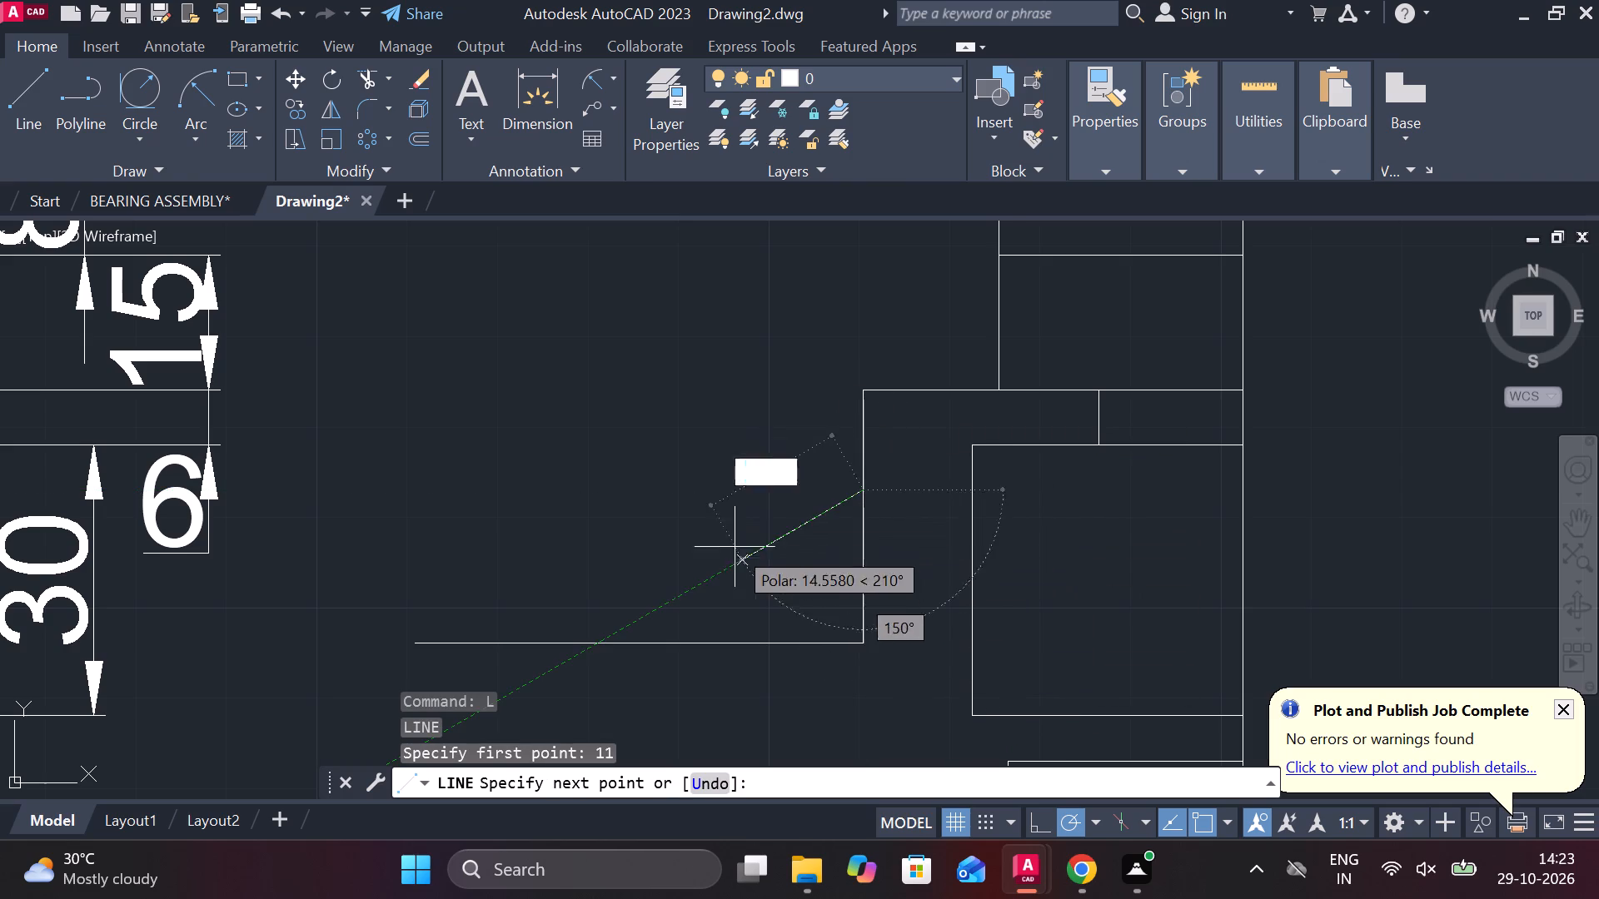
pyautogui.moveTo(657, 589); pyautogui.dragTo(969, 443, button='middle')
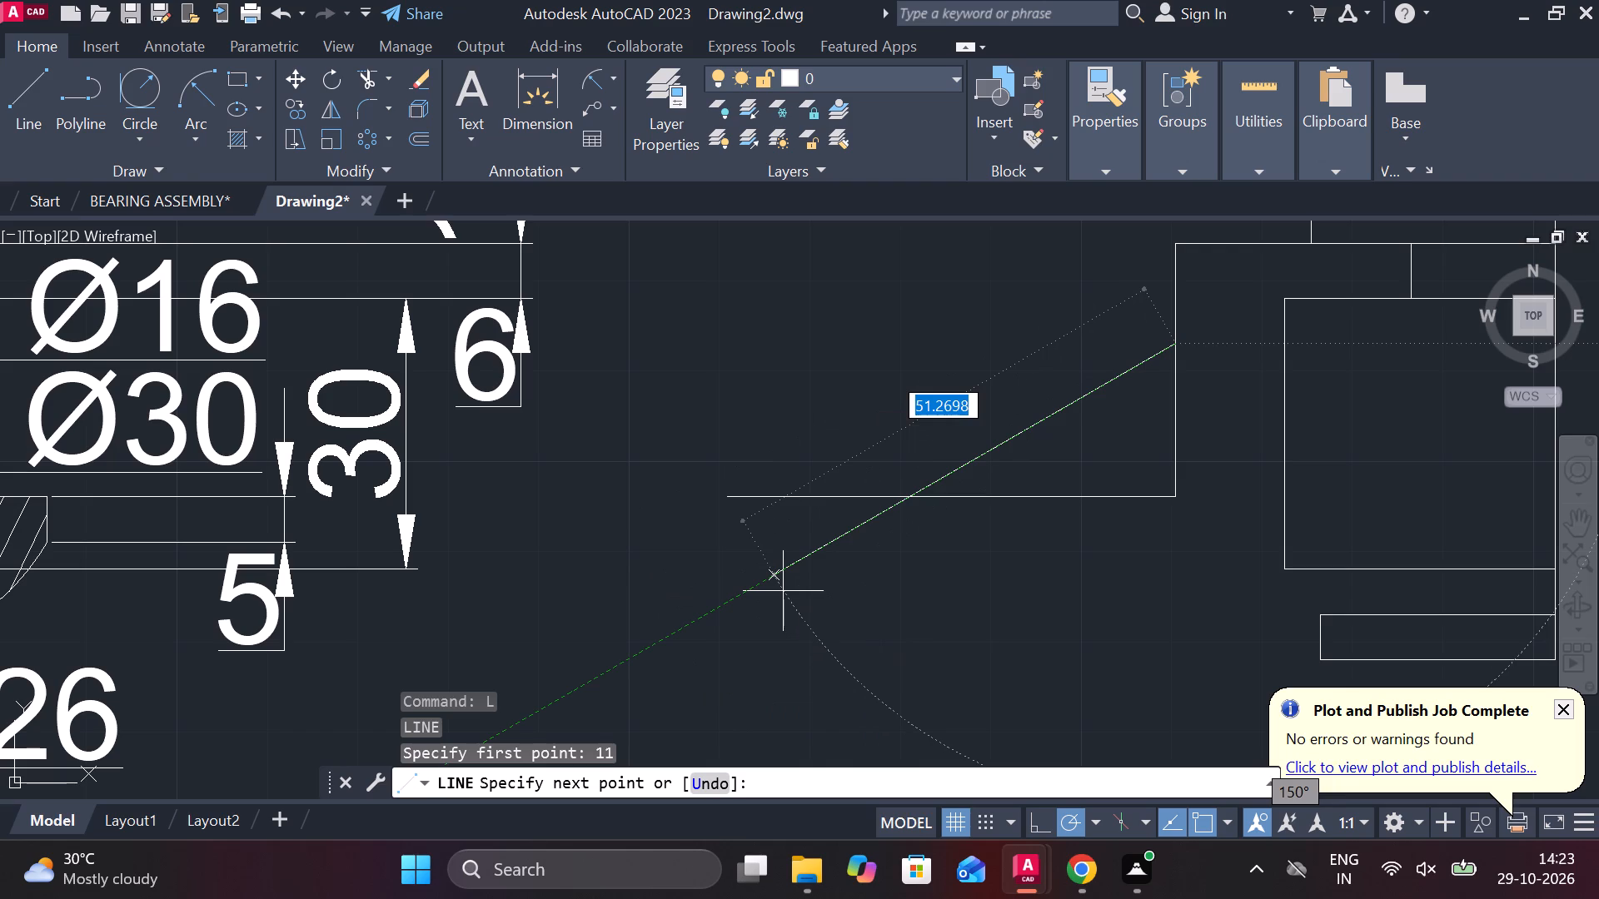
pyautogui.press('Escape')
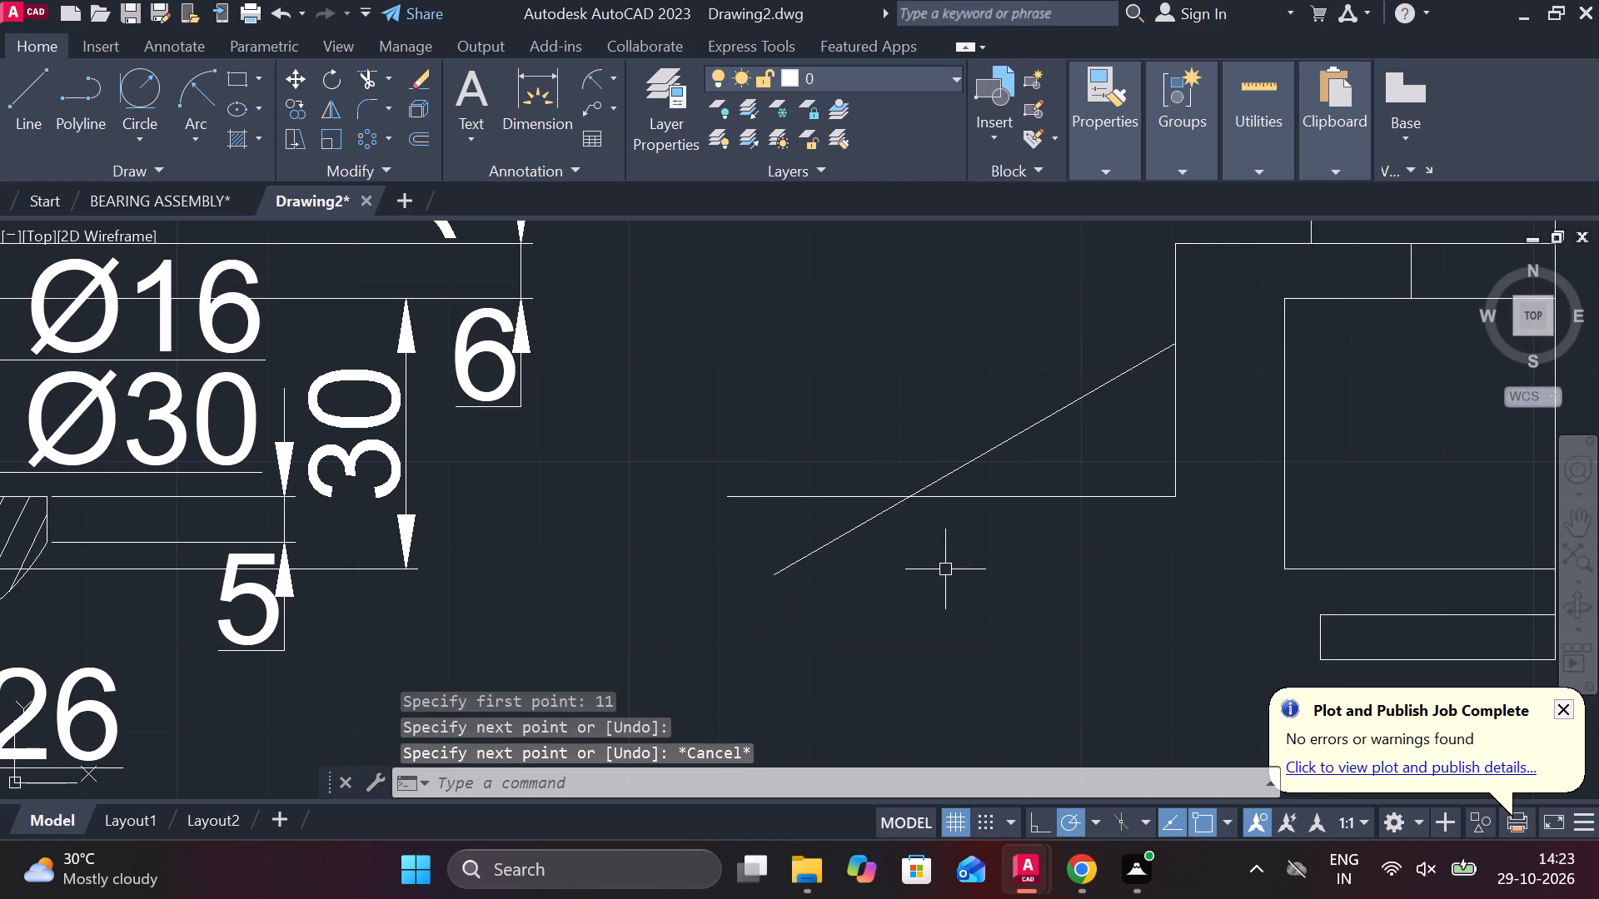
# Trim the horizontal and sloped lines beyond their intersection, keeping the step's vertical above the slope.
pyautogui.write('TR')
pyautogui.press('space')
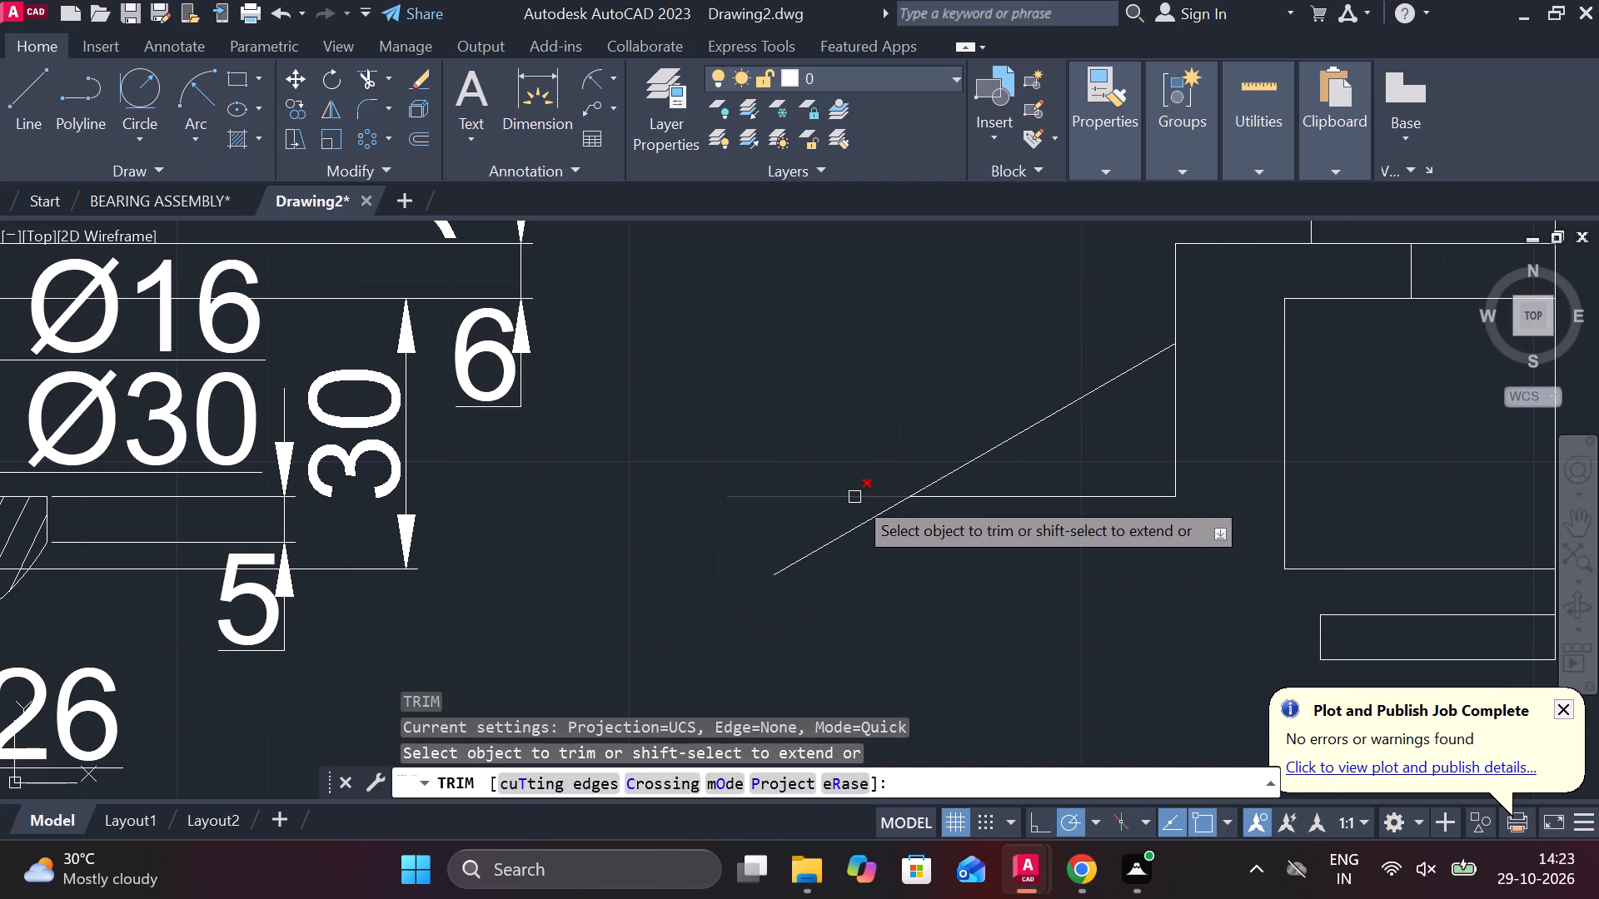
pyautogui.click(854, 497)
pyautogui.click(846, 526)
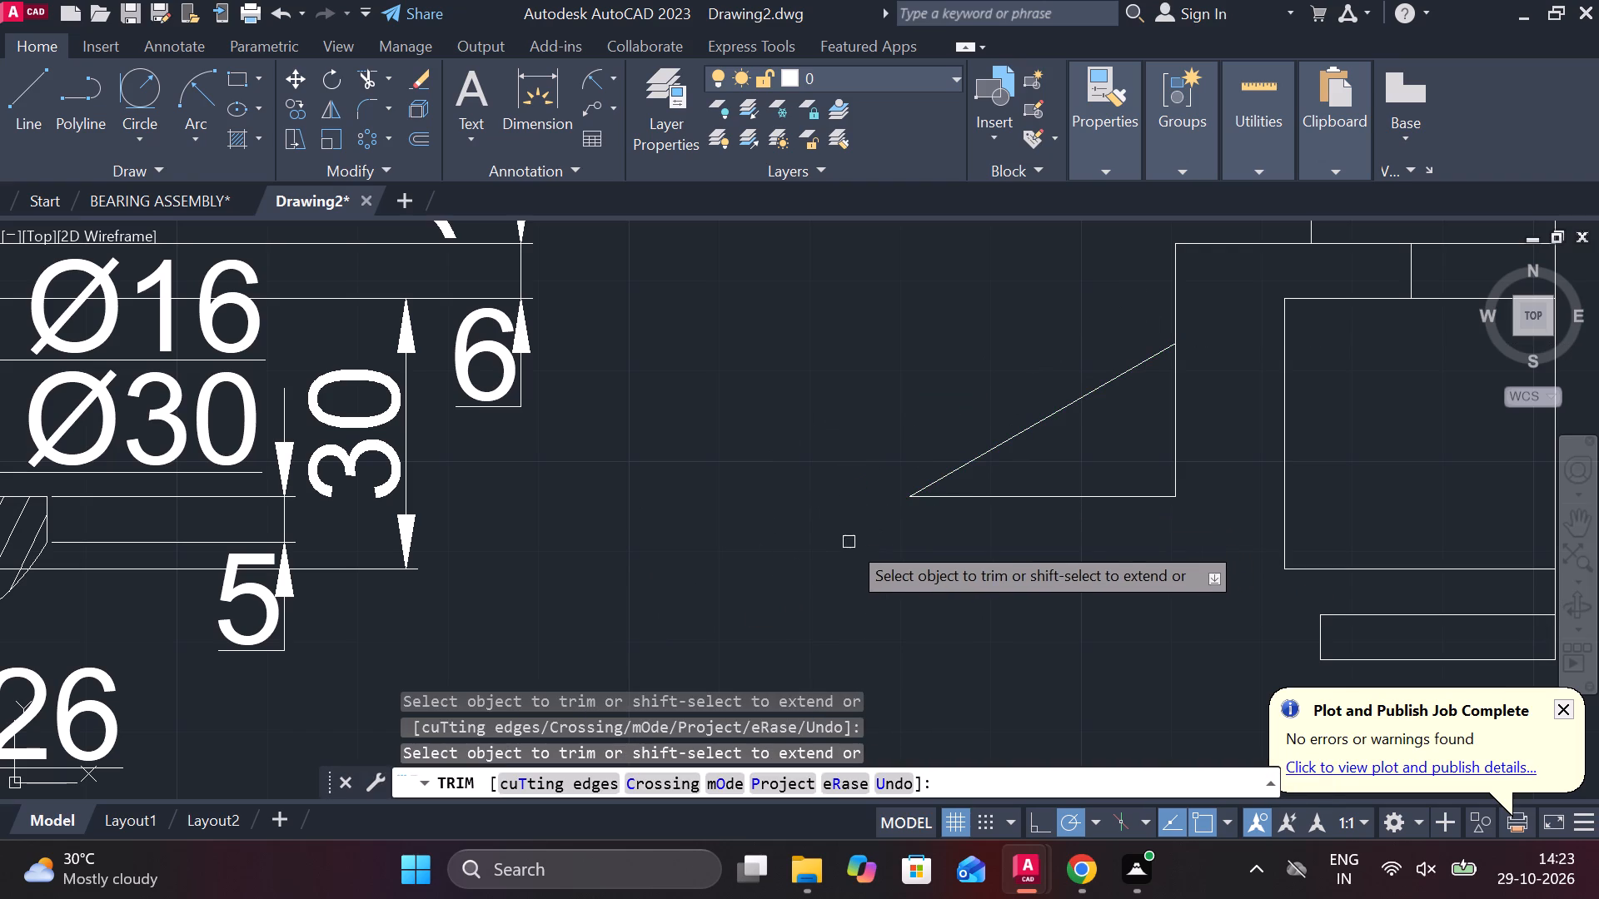
pyautogui.click(1176, 295)
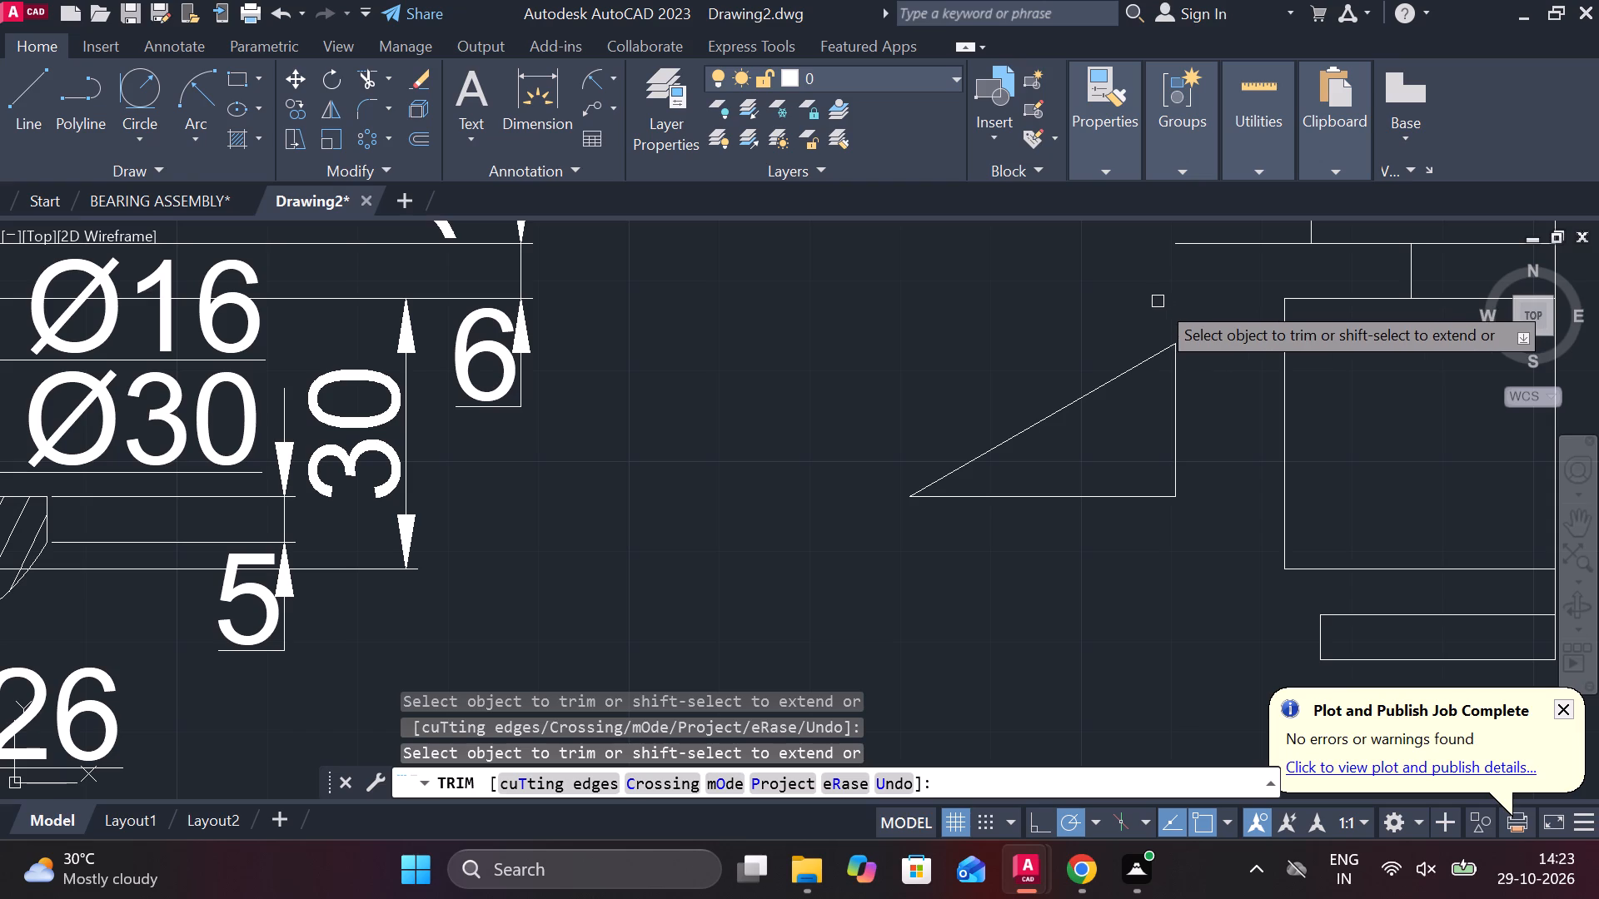
pyautogui.hotkey('ctrl', 'z')
pyautogui.scroll(-2, 1156, 483)
pyautogui.press('Escape')
pyautogui.moveTo(1138, 499); pyautogui.dragTo(1026, 503, button='middle')
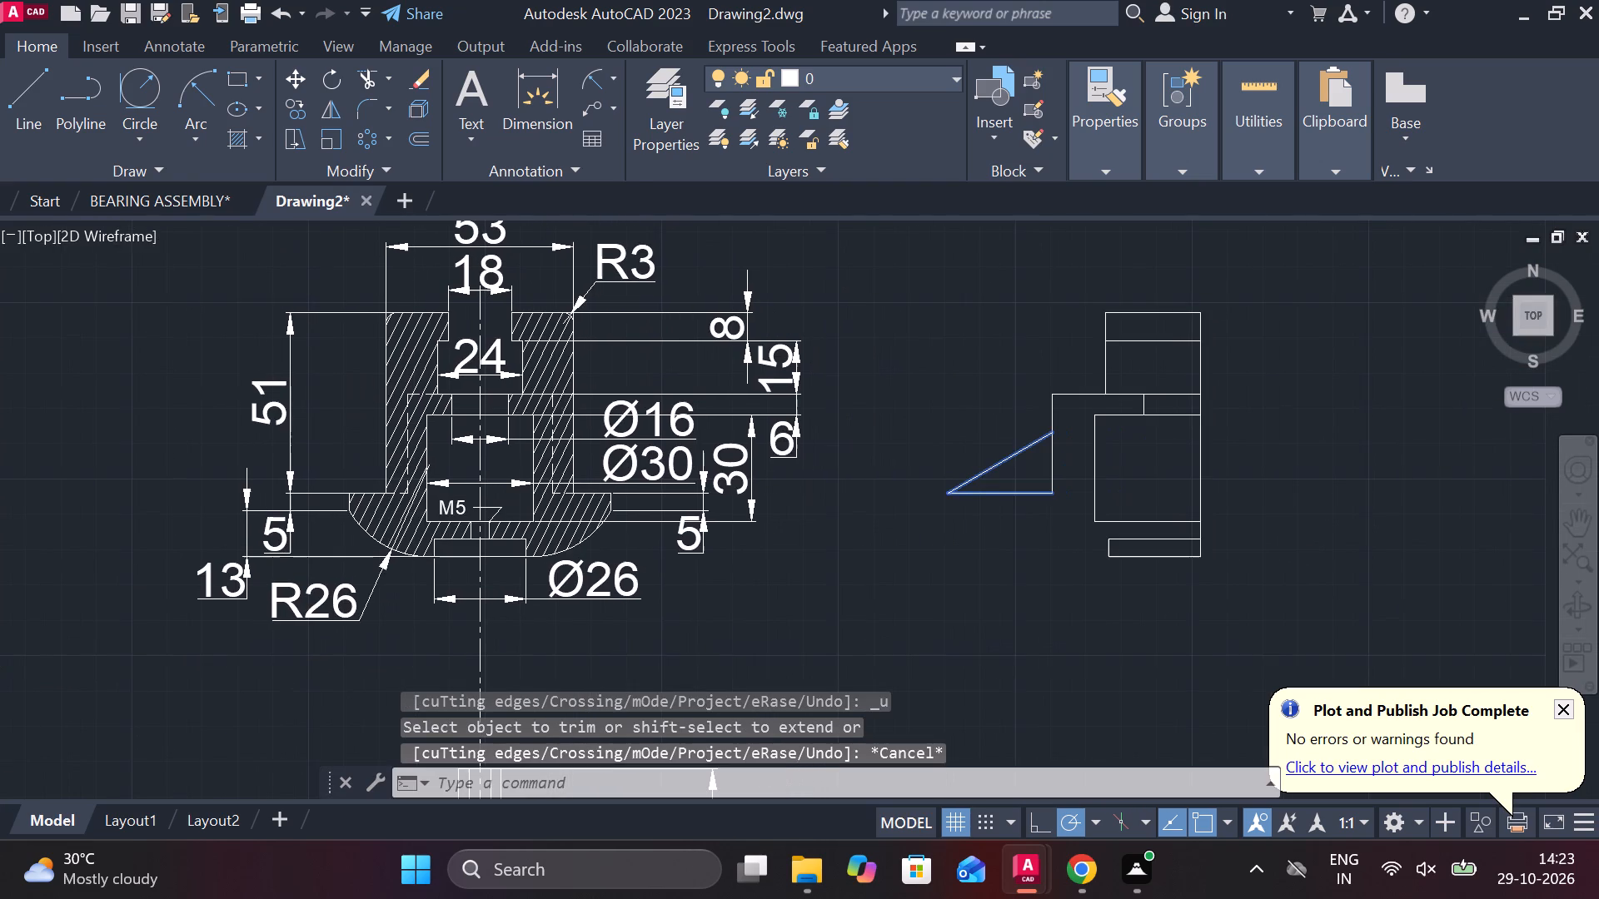
pyautogui.hotkey('ctrl', 'a')
pyautogui.press('Escape')
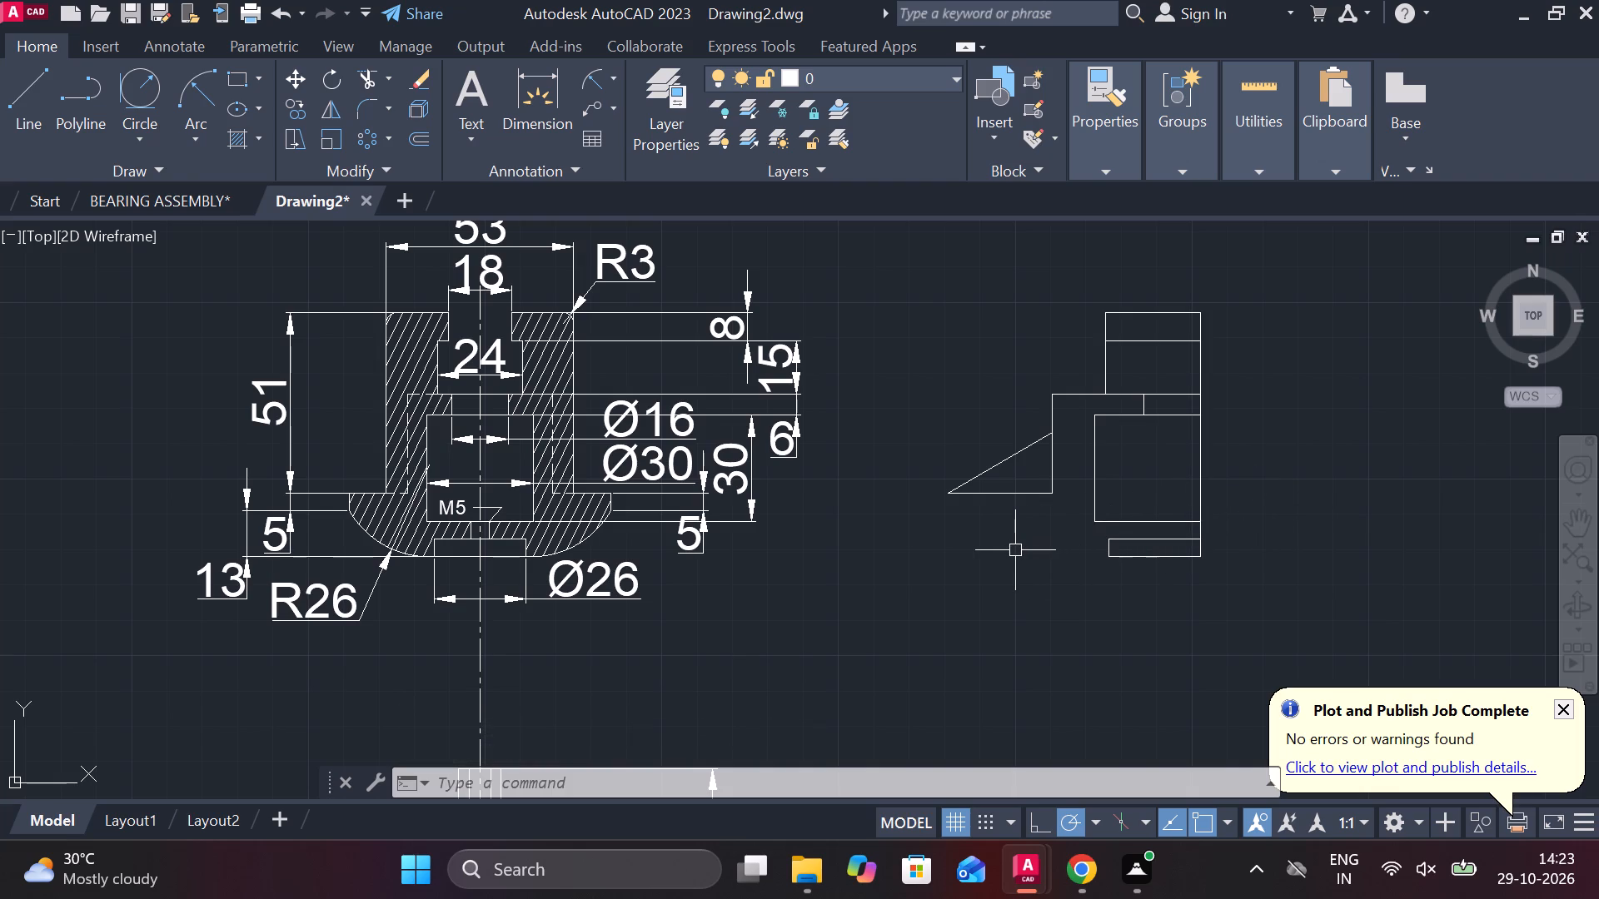
pyautogui.press('Escape')
# Draw a vertical line 5 down from the outer corner where the sloped and horizontal lines meet.
pyautogui.press('l')
pyautogui.press('Return')
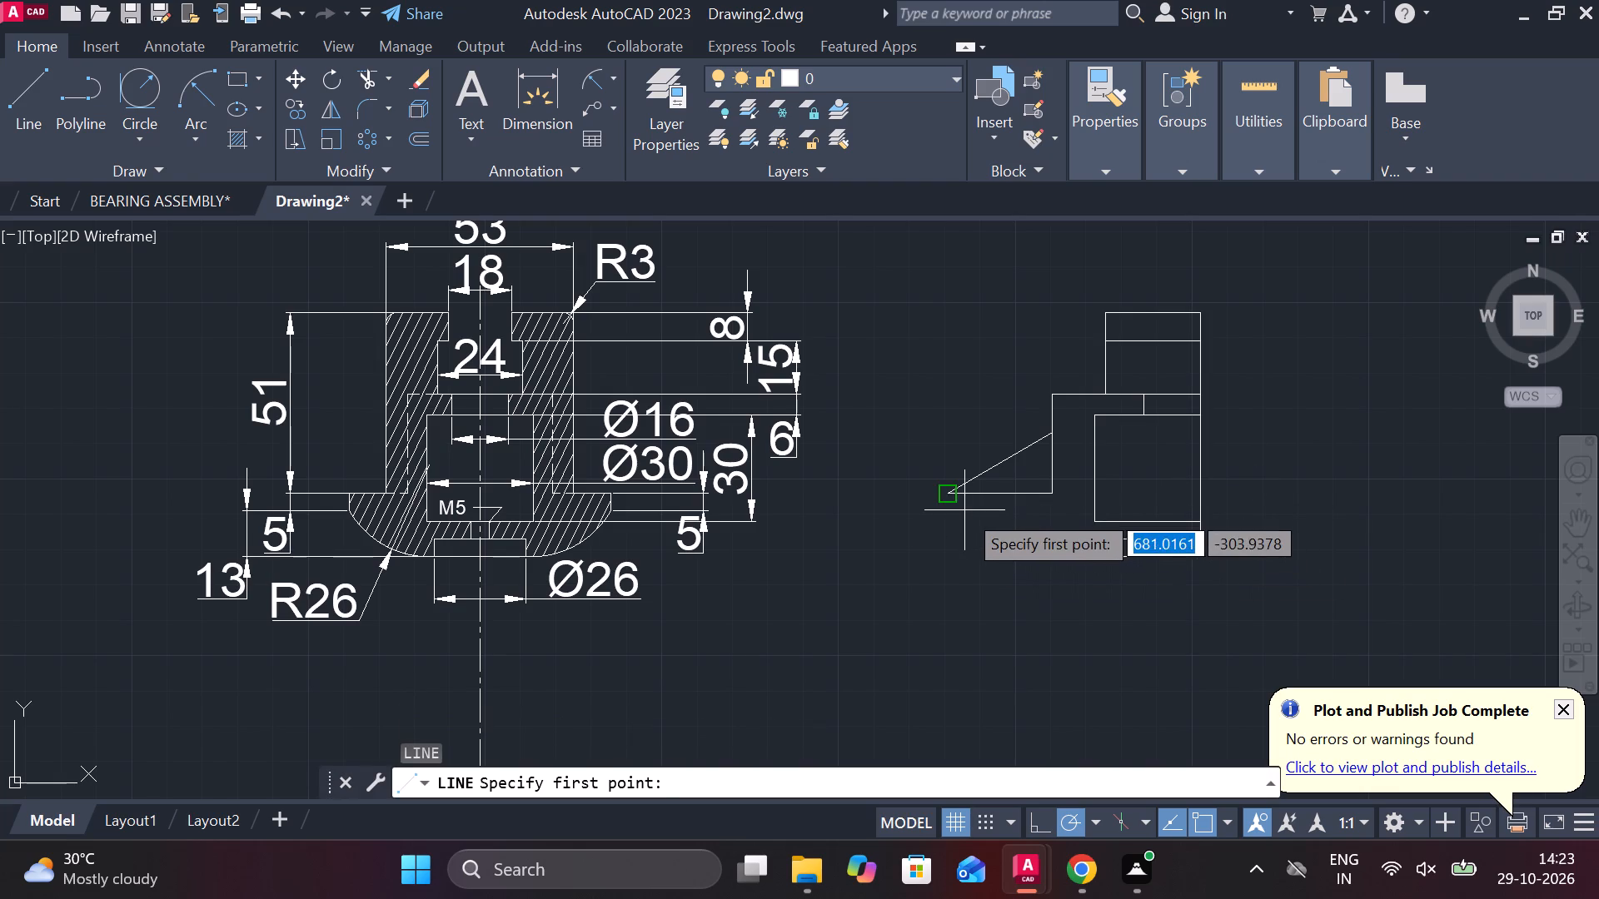
pyautogui.click(964, 510)
pyautogui.write('5')
pyautogui.press('space')
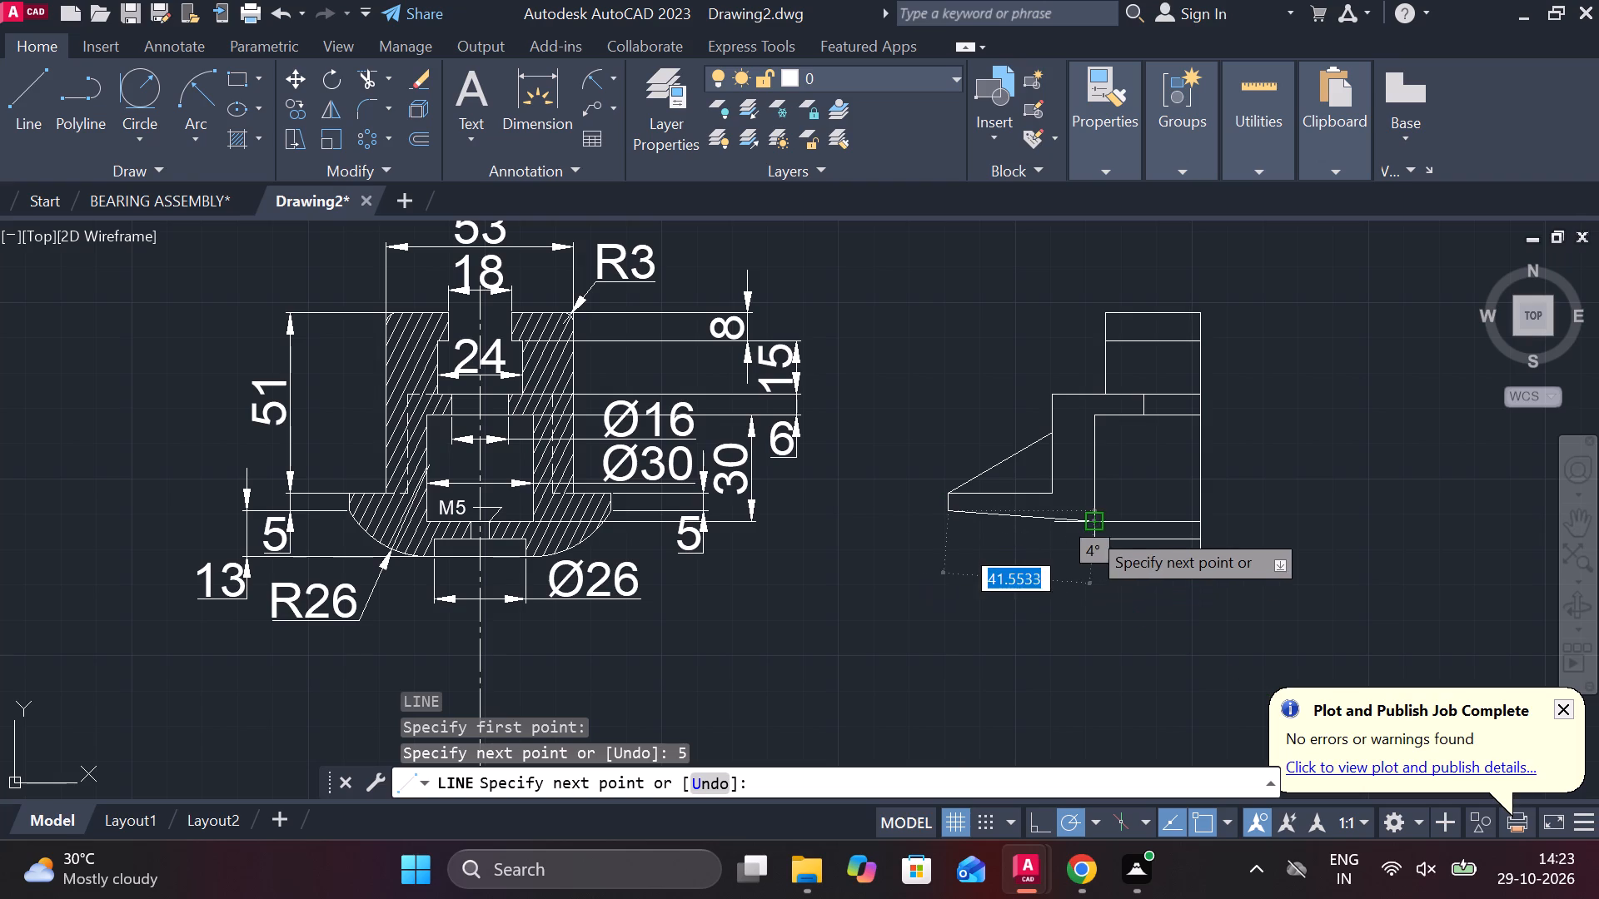
pyautogui.scroll(2, 1077, 532)
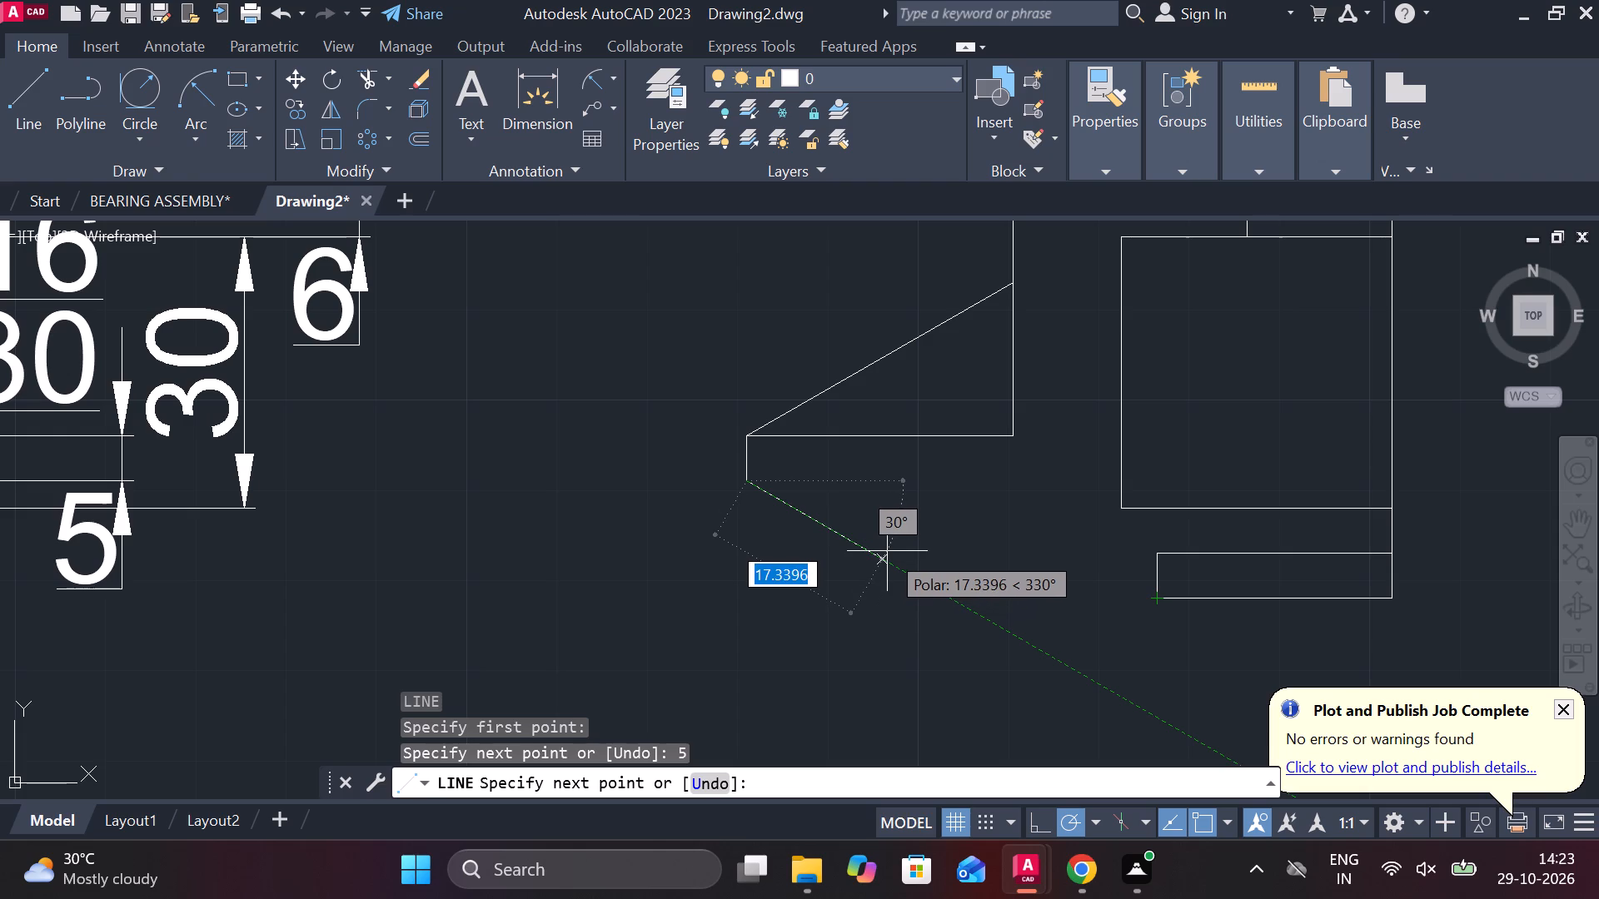
pyautogui.press('Escape')
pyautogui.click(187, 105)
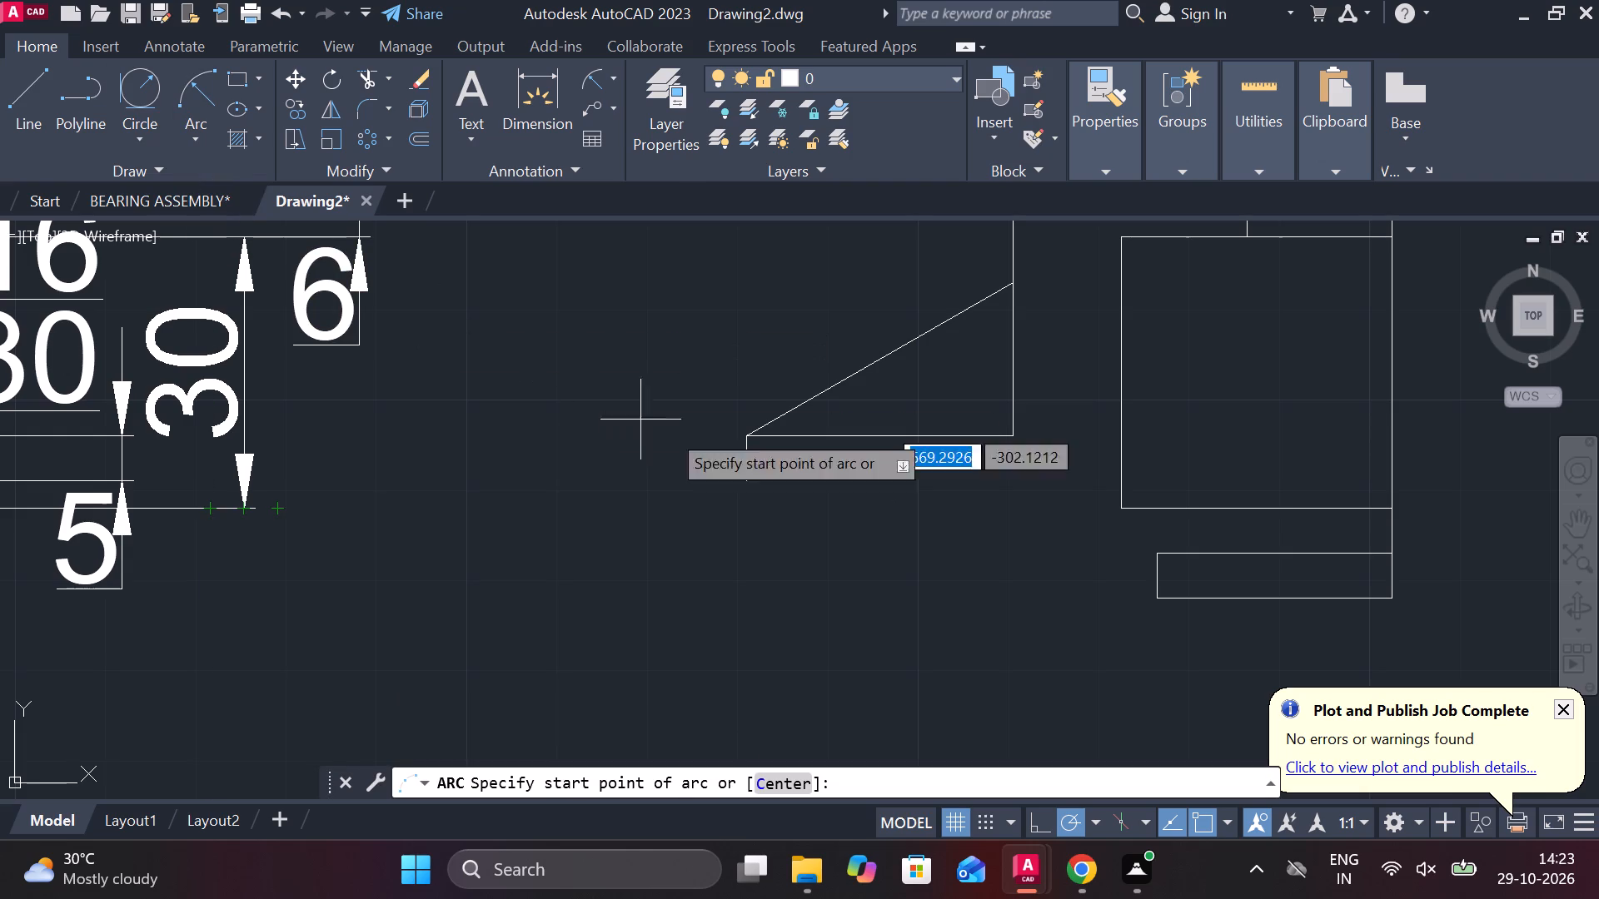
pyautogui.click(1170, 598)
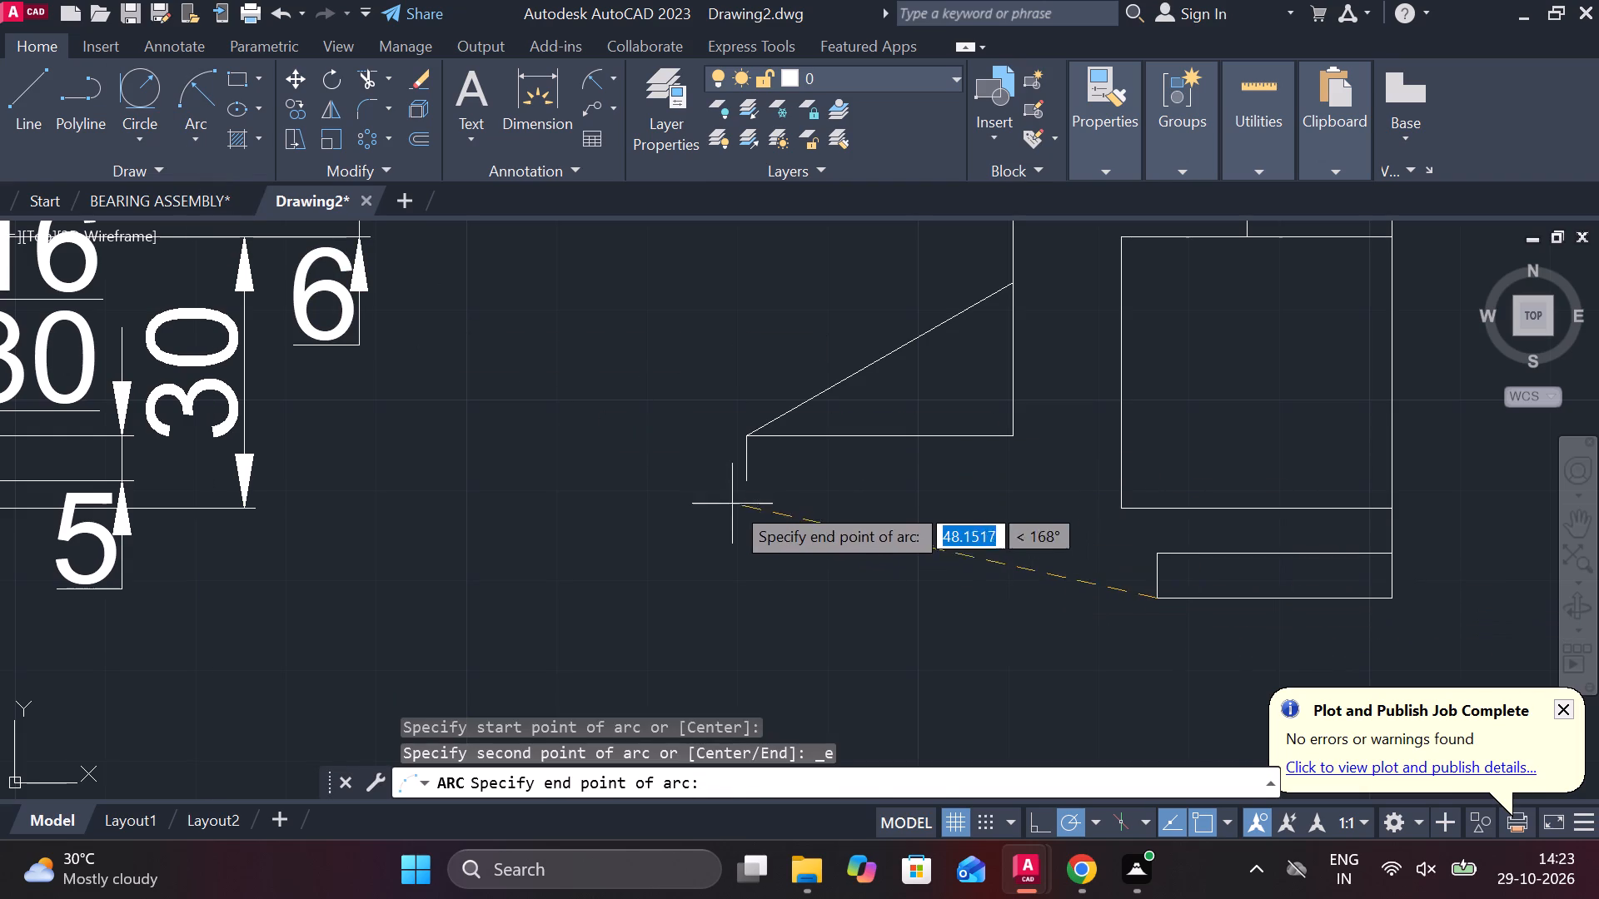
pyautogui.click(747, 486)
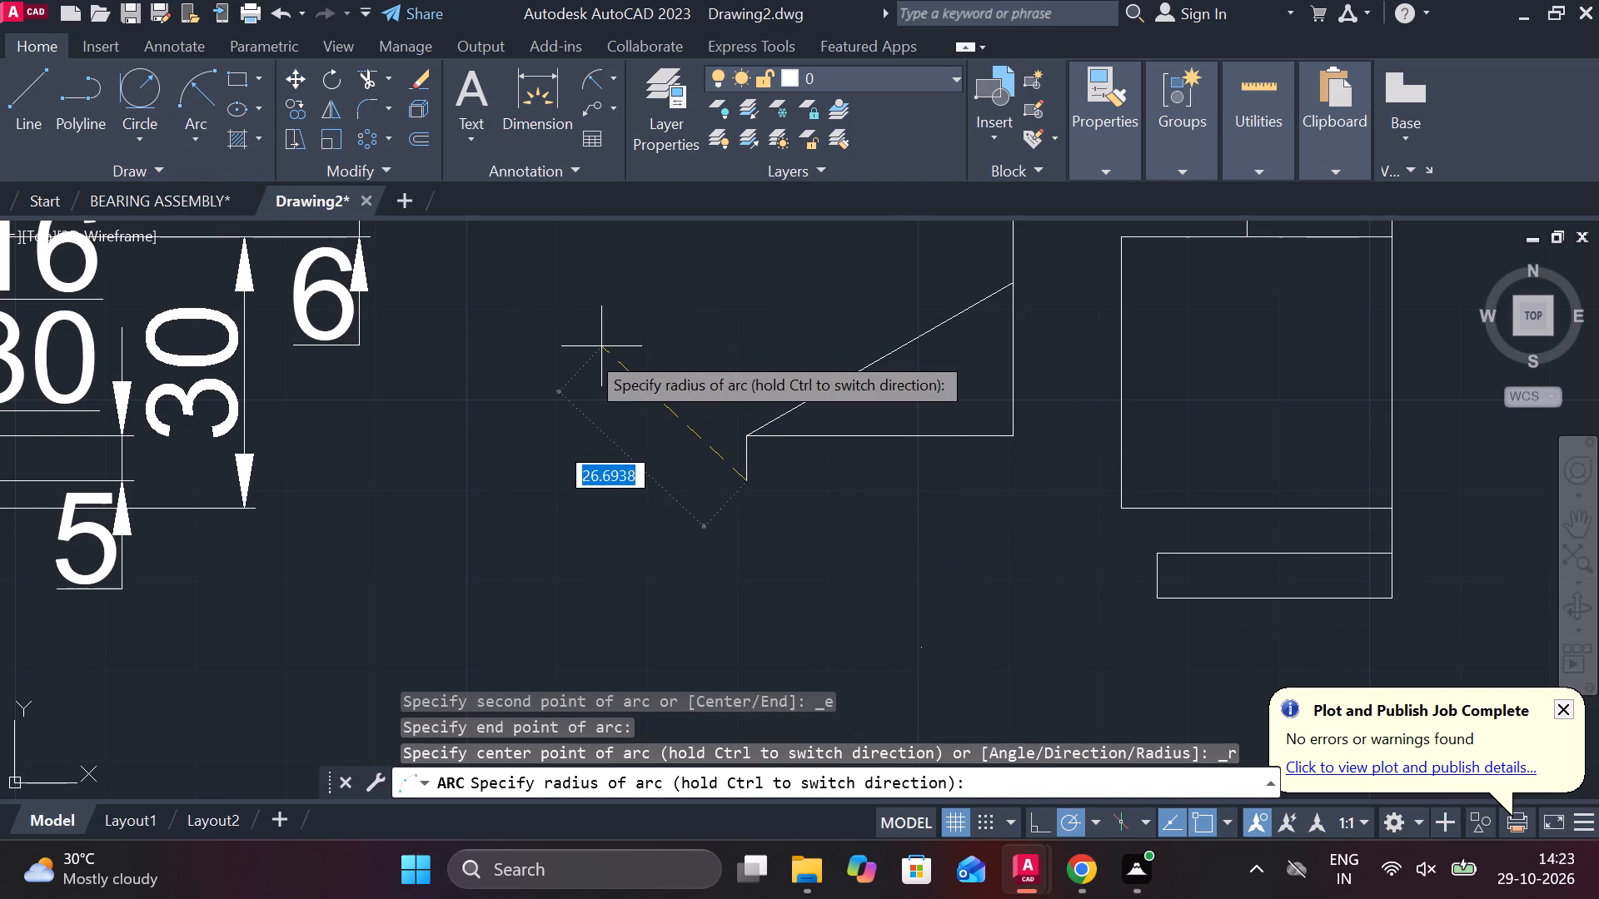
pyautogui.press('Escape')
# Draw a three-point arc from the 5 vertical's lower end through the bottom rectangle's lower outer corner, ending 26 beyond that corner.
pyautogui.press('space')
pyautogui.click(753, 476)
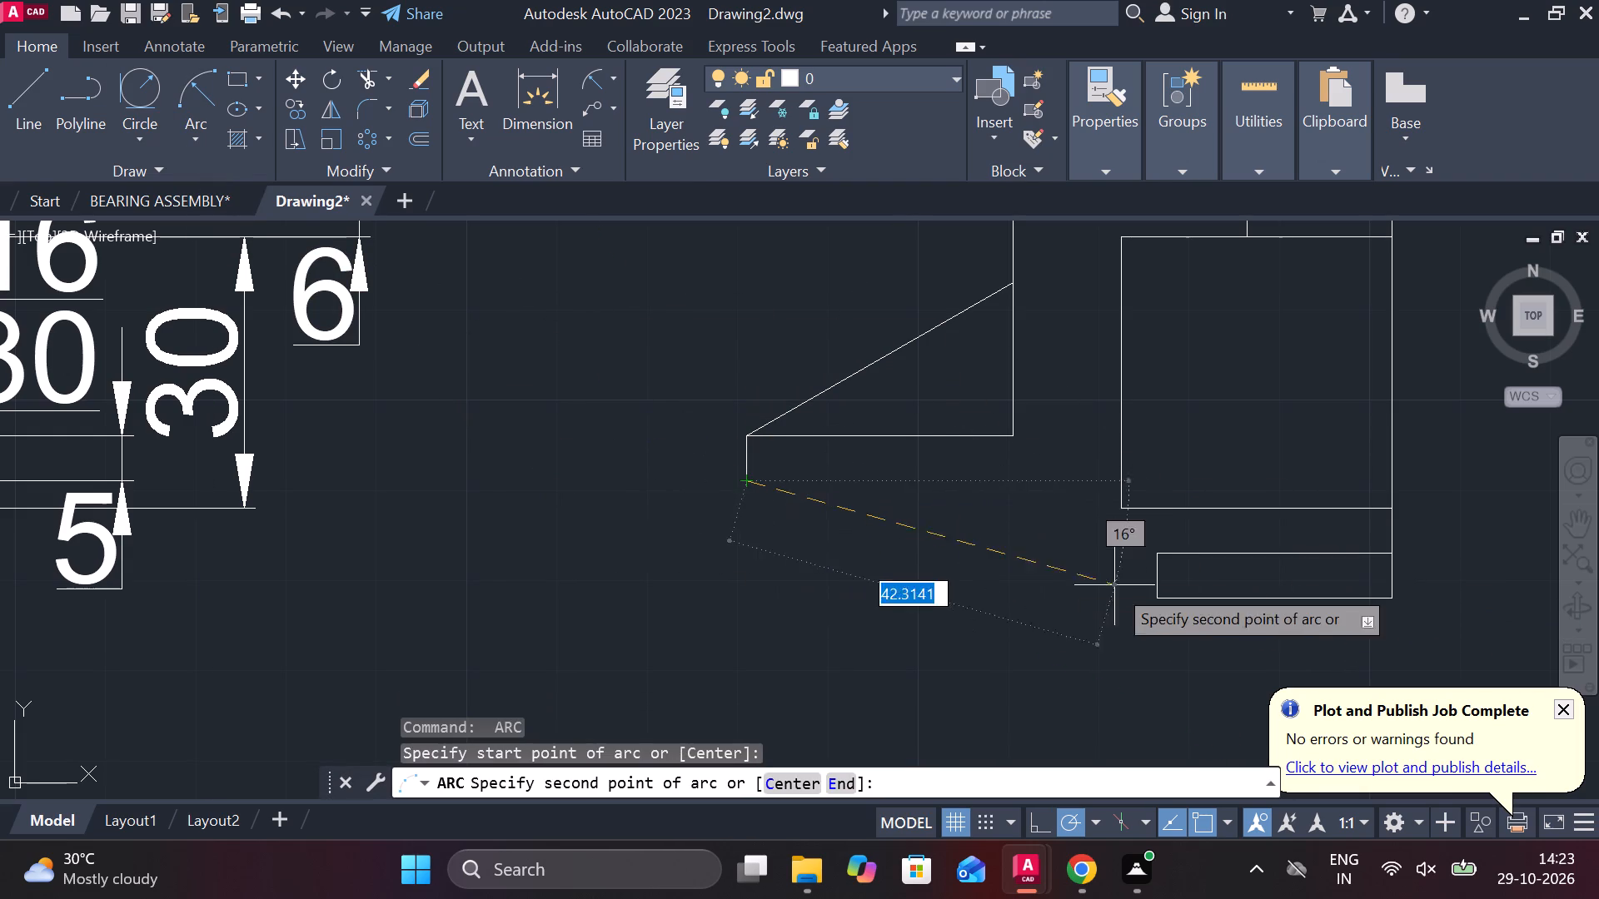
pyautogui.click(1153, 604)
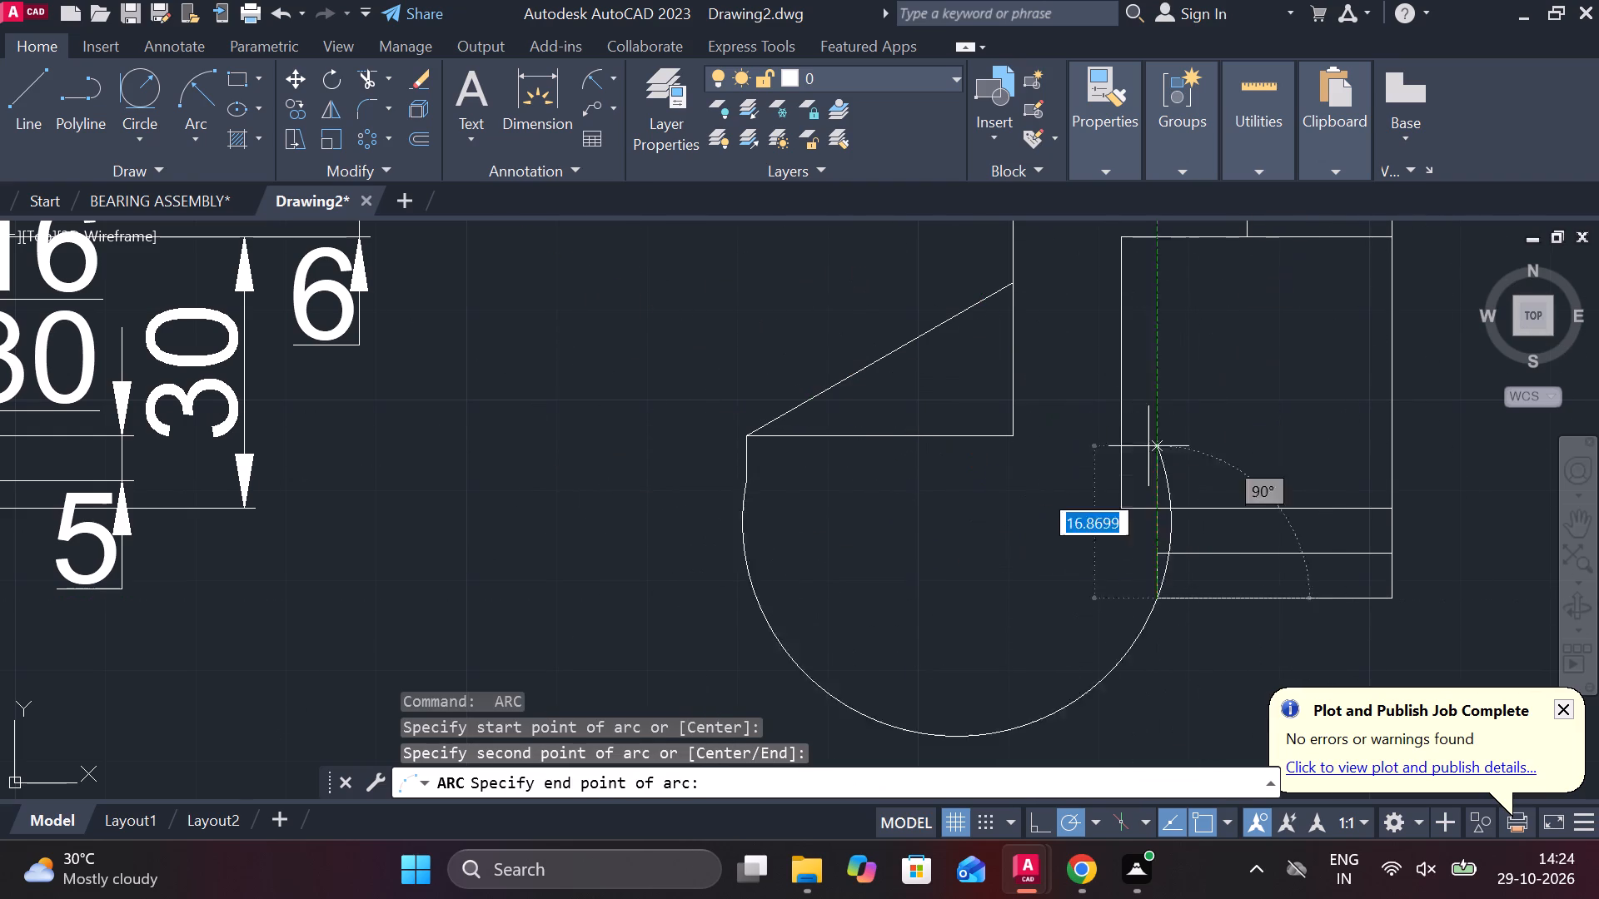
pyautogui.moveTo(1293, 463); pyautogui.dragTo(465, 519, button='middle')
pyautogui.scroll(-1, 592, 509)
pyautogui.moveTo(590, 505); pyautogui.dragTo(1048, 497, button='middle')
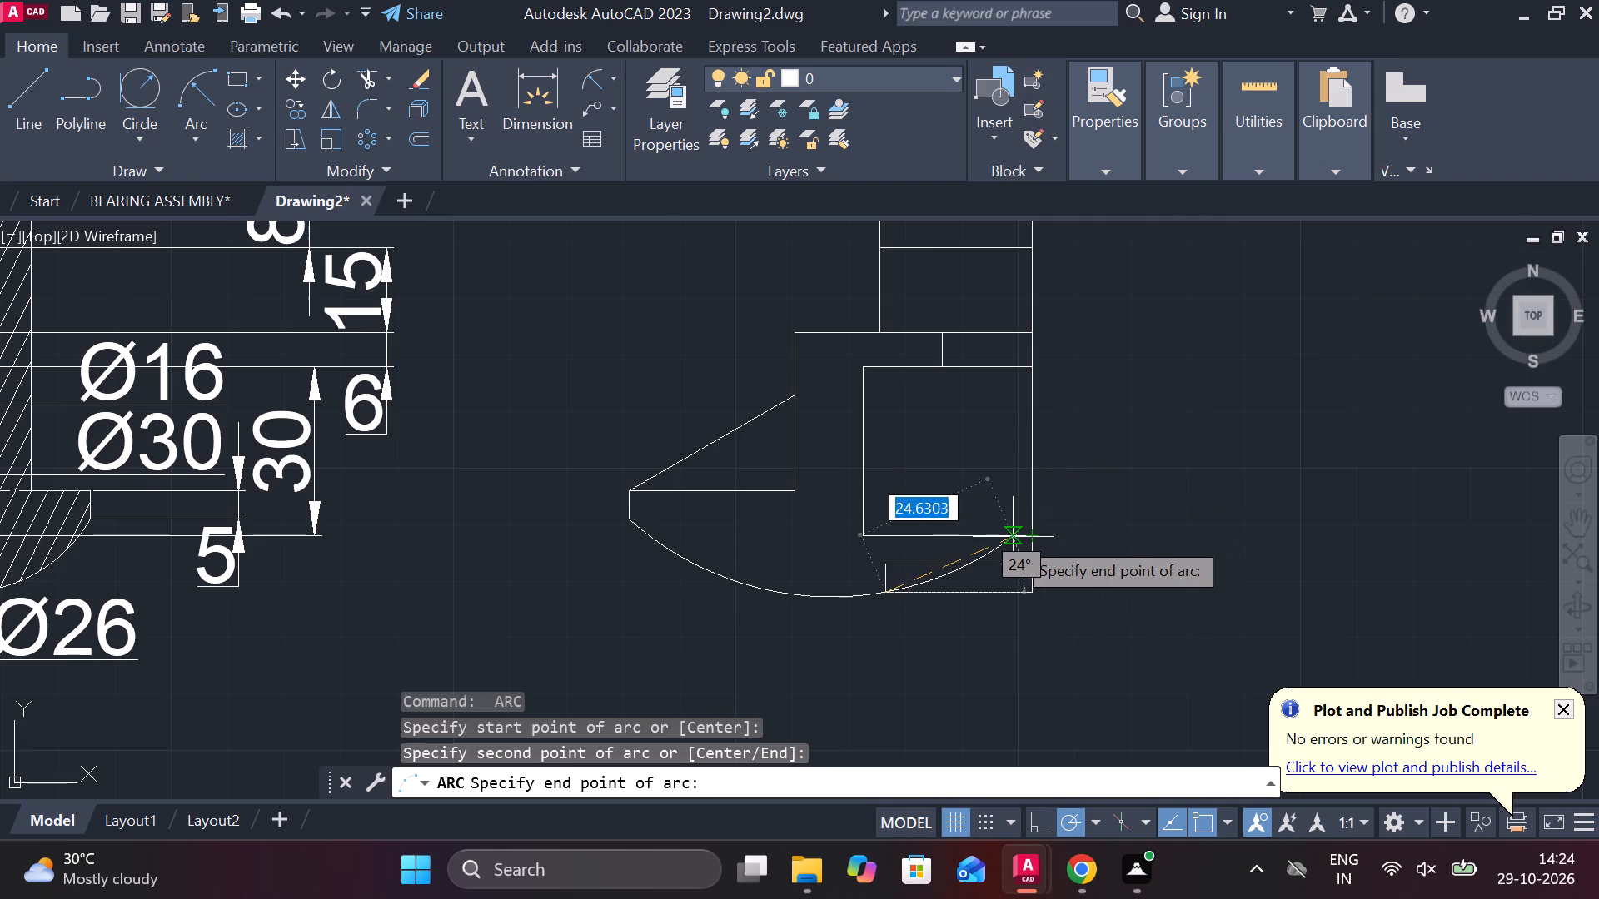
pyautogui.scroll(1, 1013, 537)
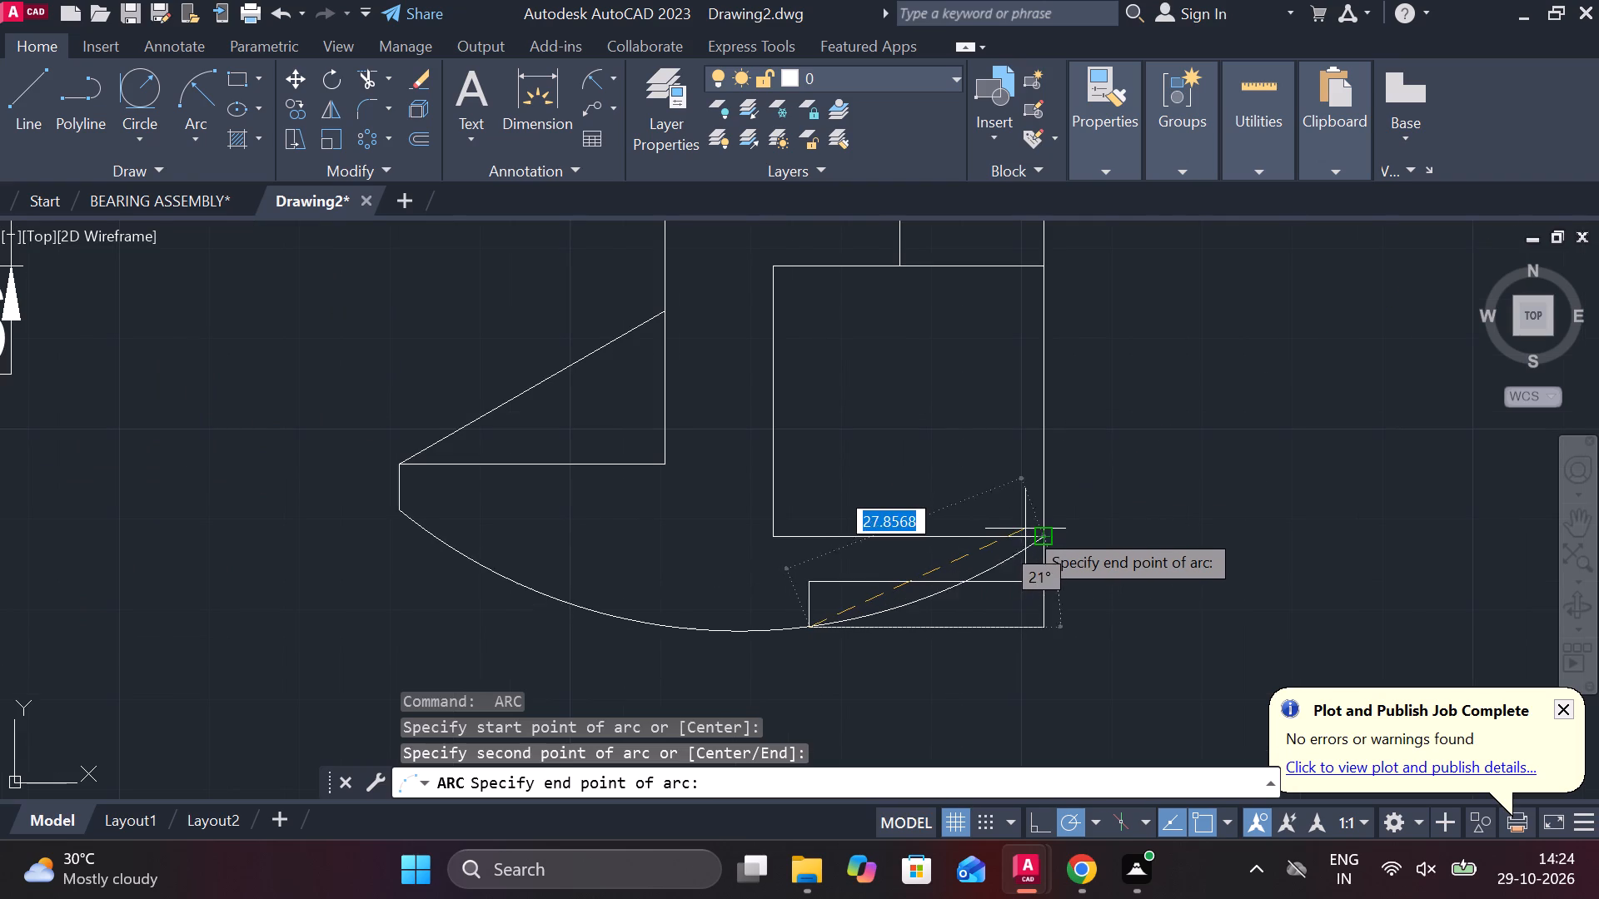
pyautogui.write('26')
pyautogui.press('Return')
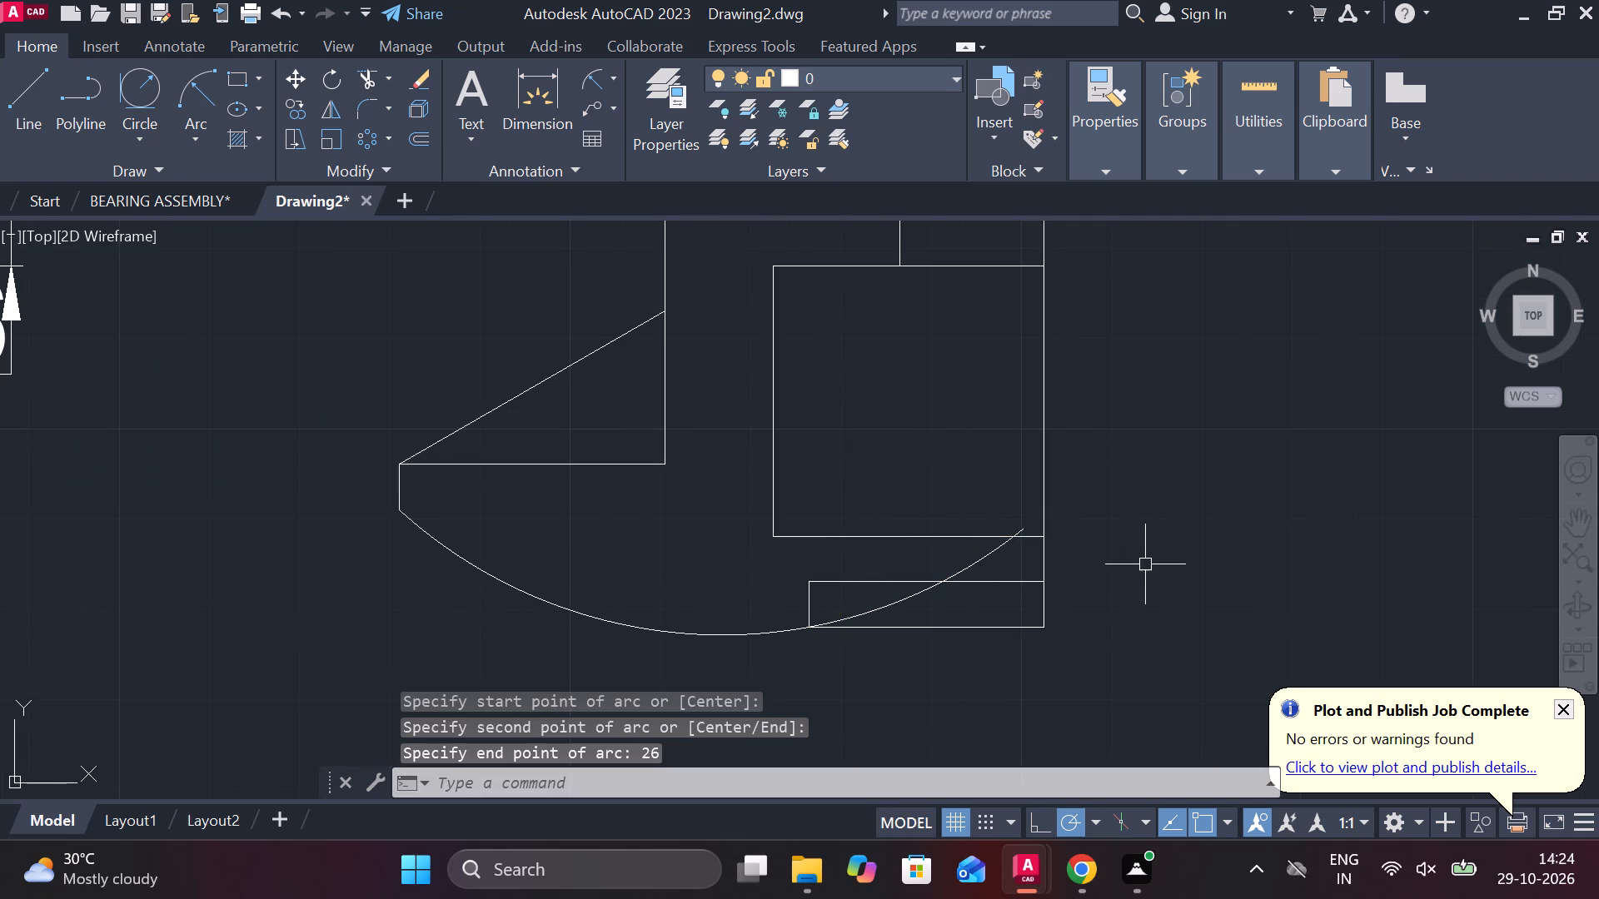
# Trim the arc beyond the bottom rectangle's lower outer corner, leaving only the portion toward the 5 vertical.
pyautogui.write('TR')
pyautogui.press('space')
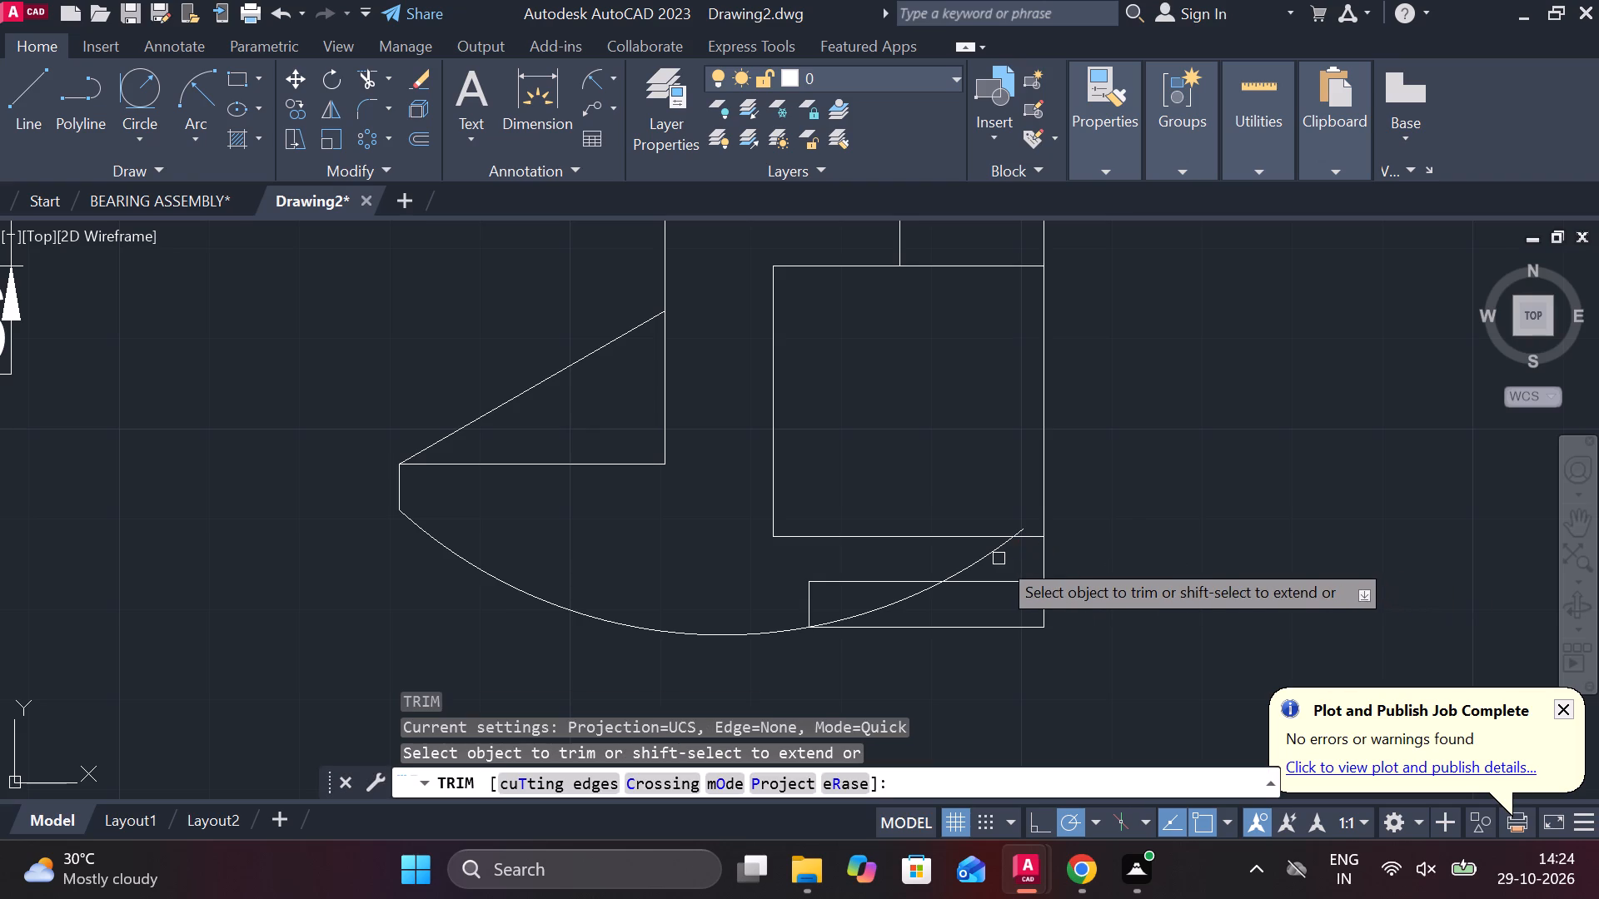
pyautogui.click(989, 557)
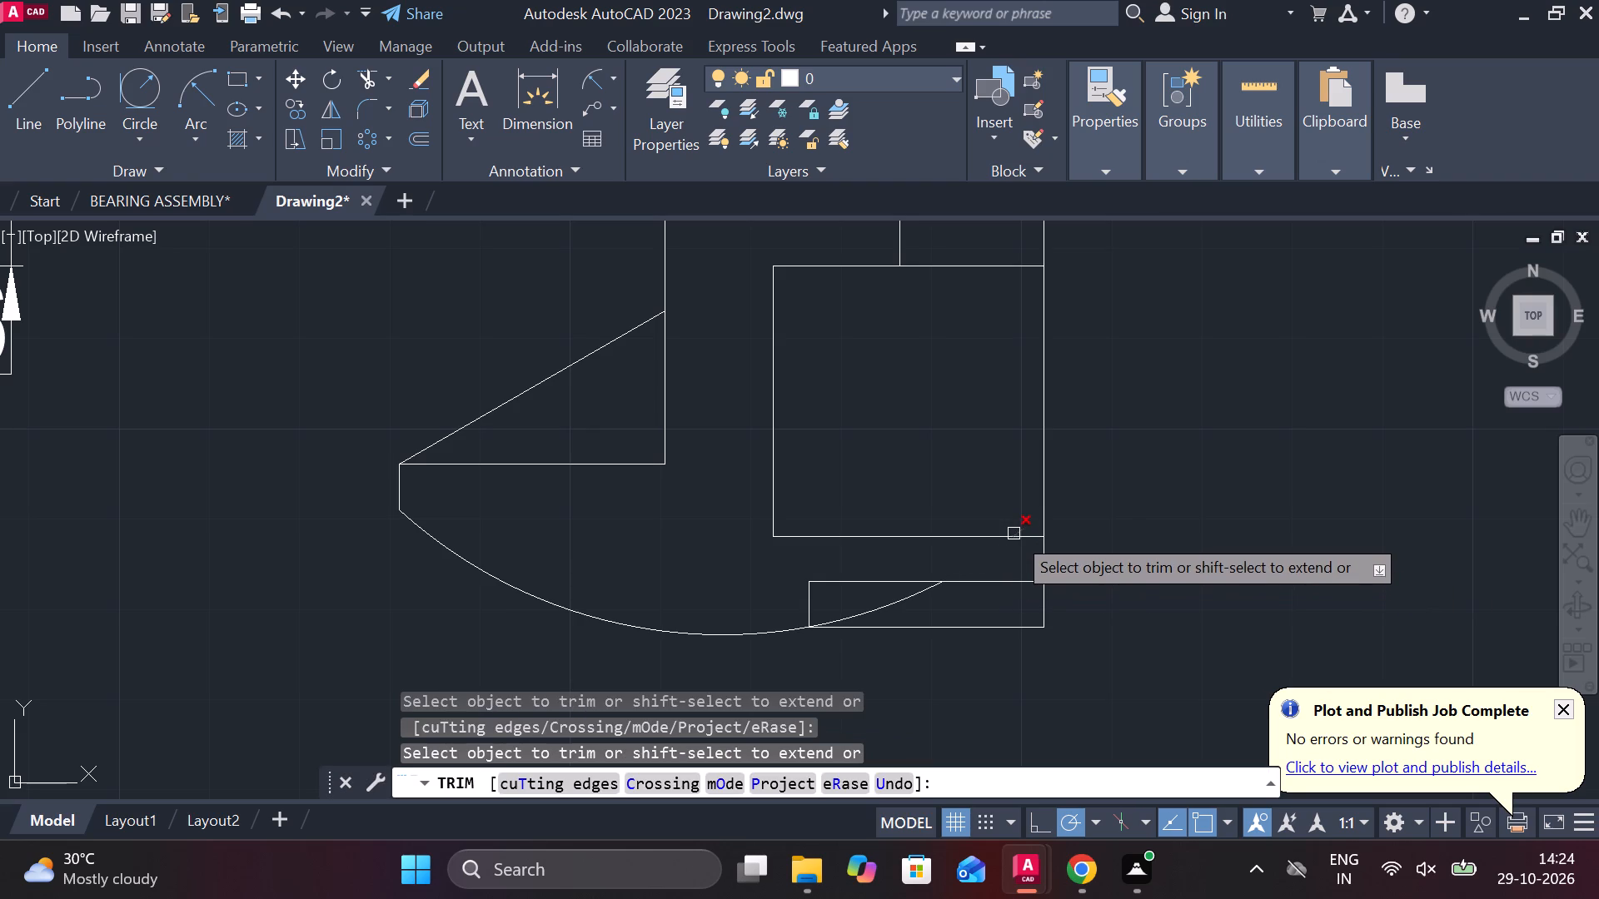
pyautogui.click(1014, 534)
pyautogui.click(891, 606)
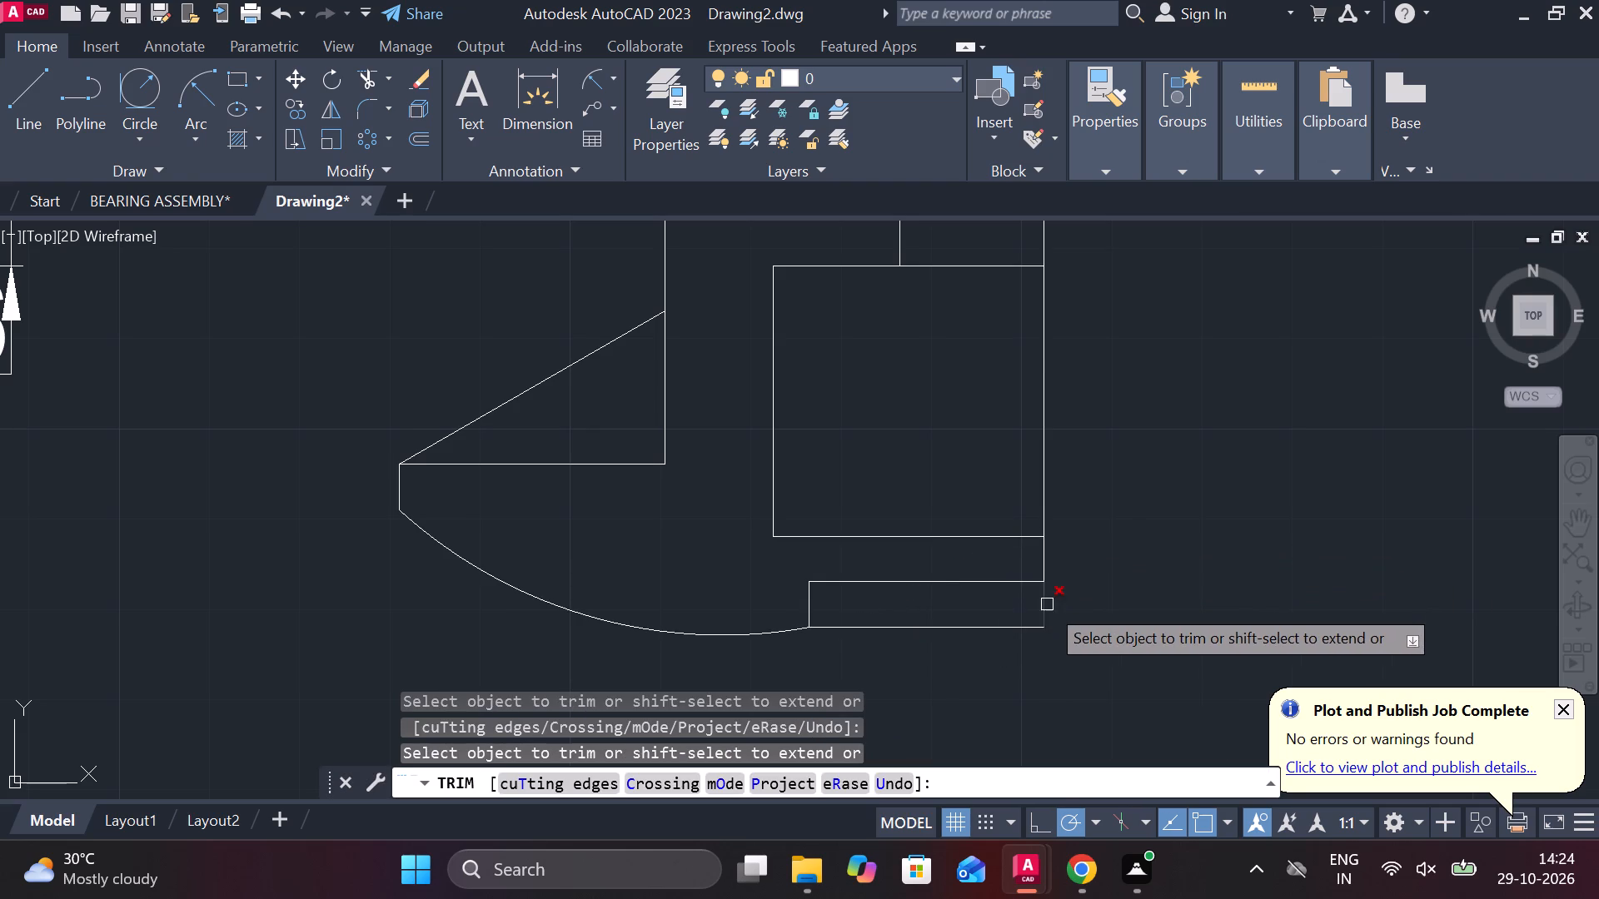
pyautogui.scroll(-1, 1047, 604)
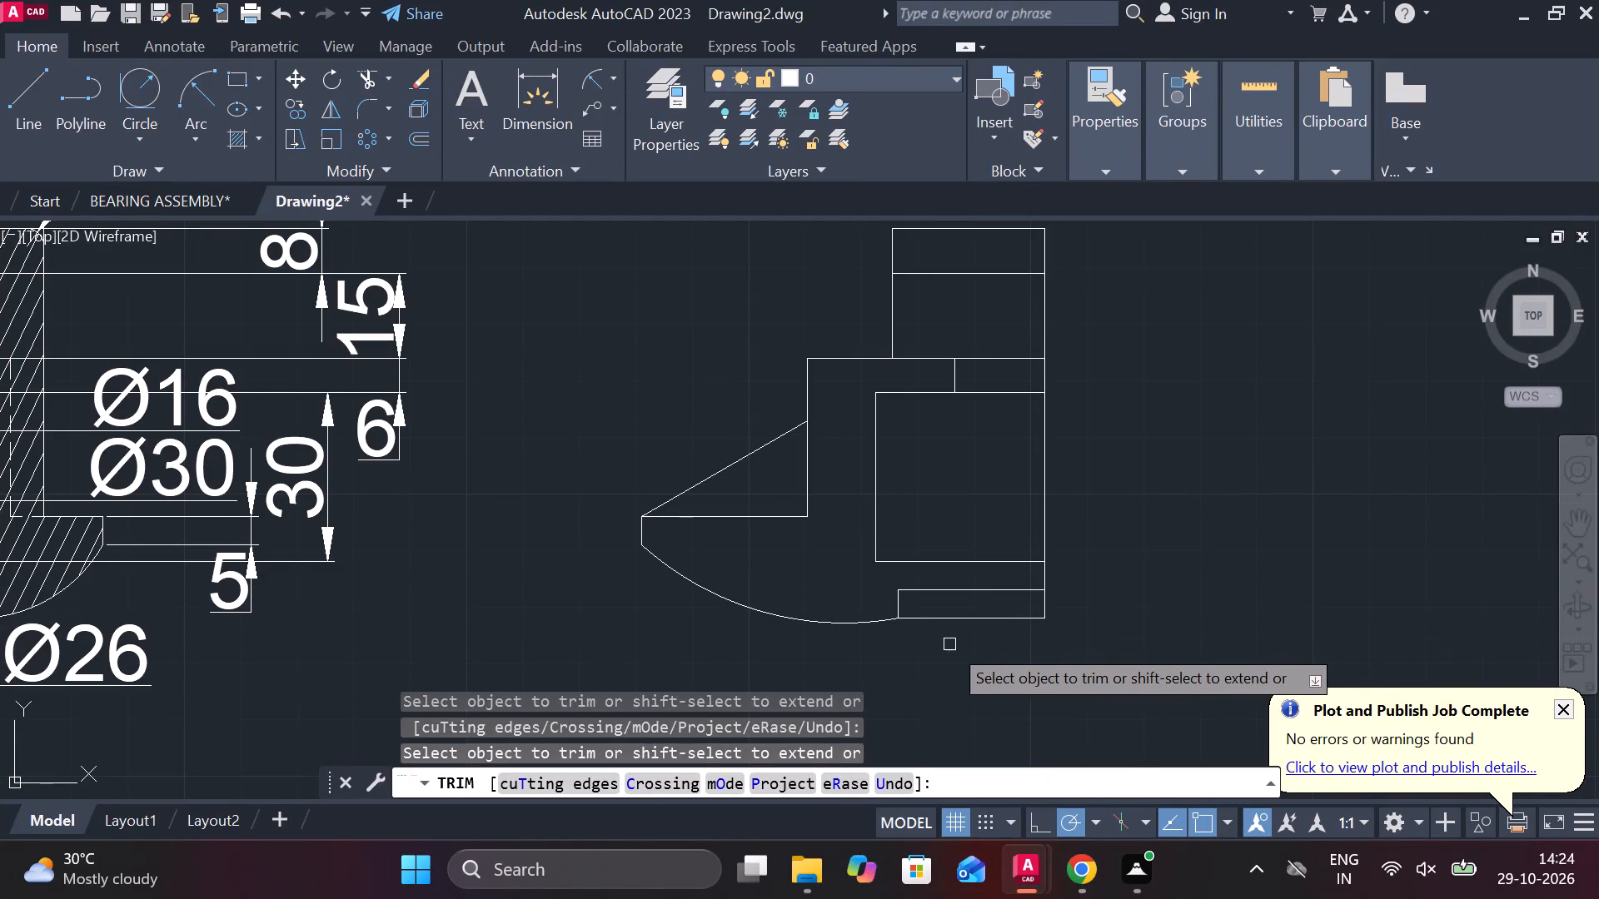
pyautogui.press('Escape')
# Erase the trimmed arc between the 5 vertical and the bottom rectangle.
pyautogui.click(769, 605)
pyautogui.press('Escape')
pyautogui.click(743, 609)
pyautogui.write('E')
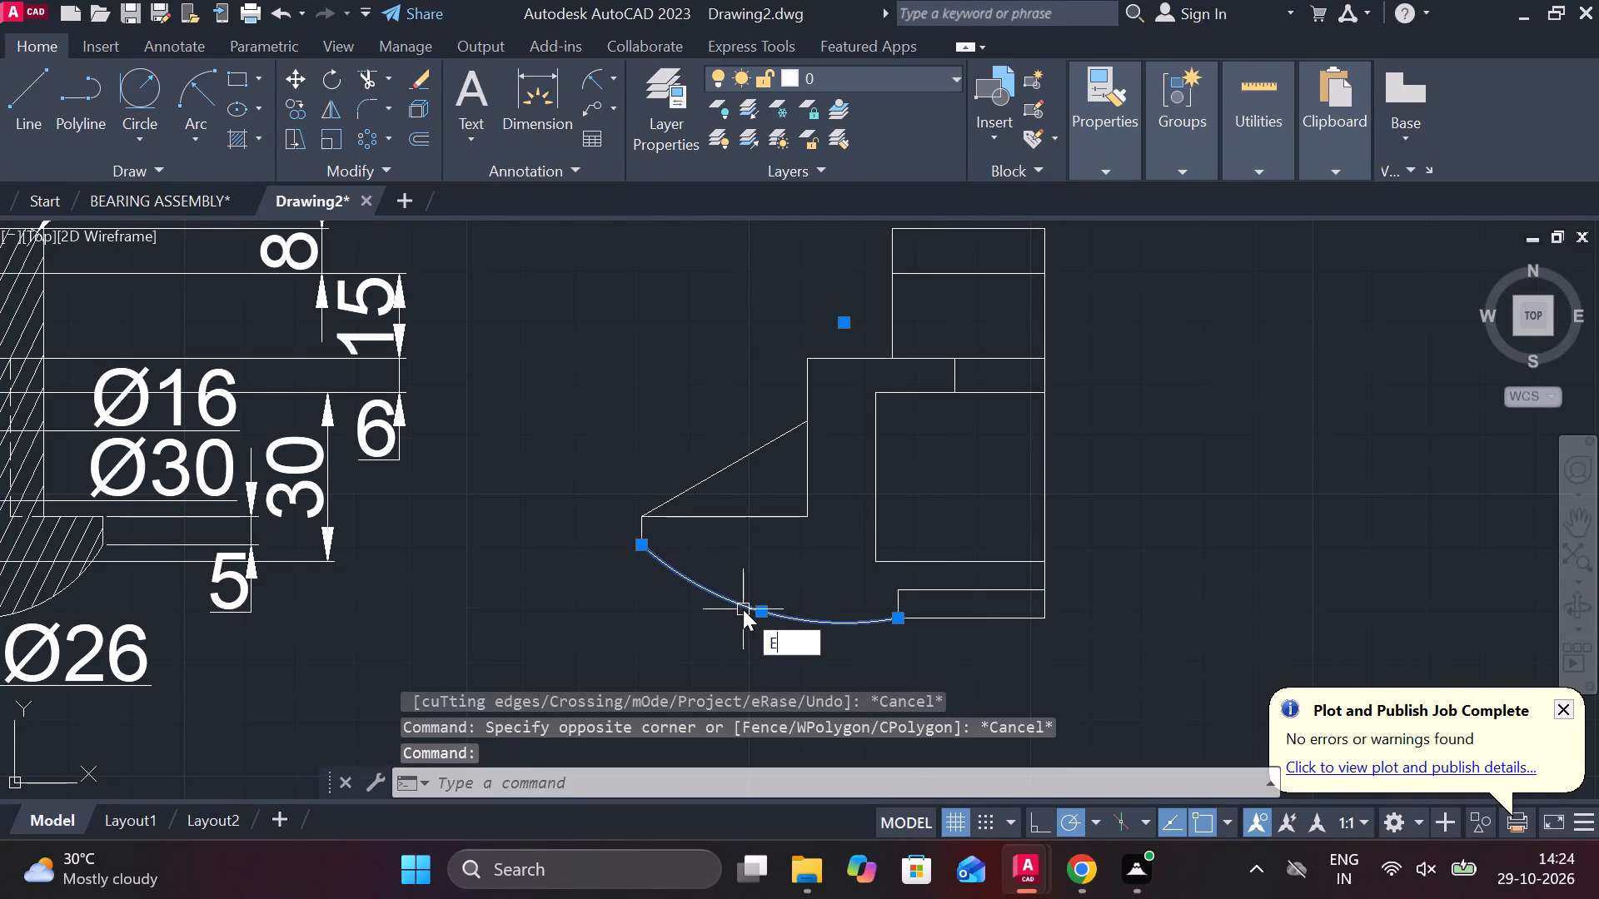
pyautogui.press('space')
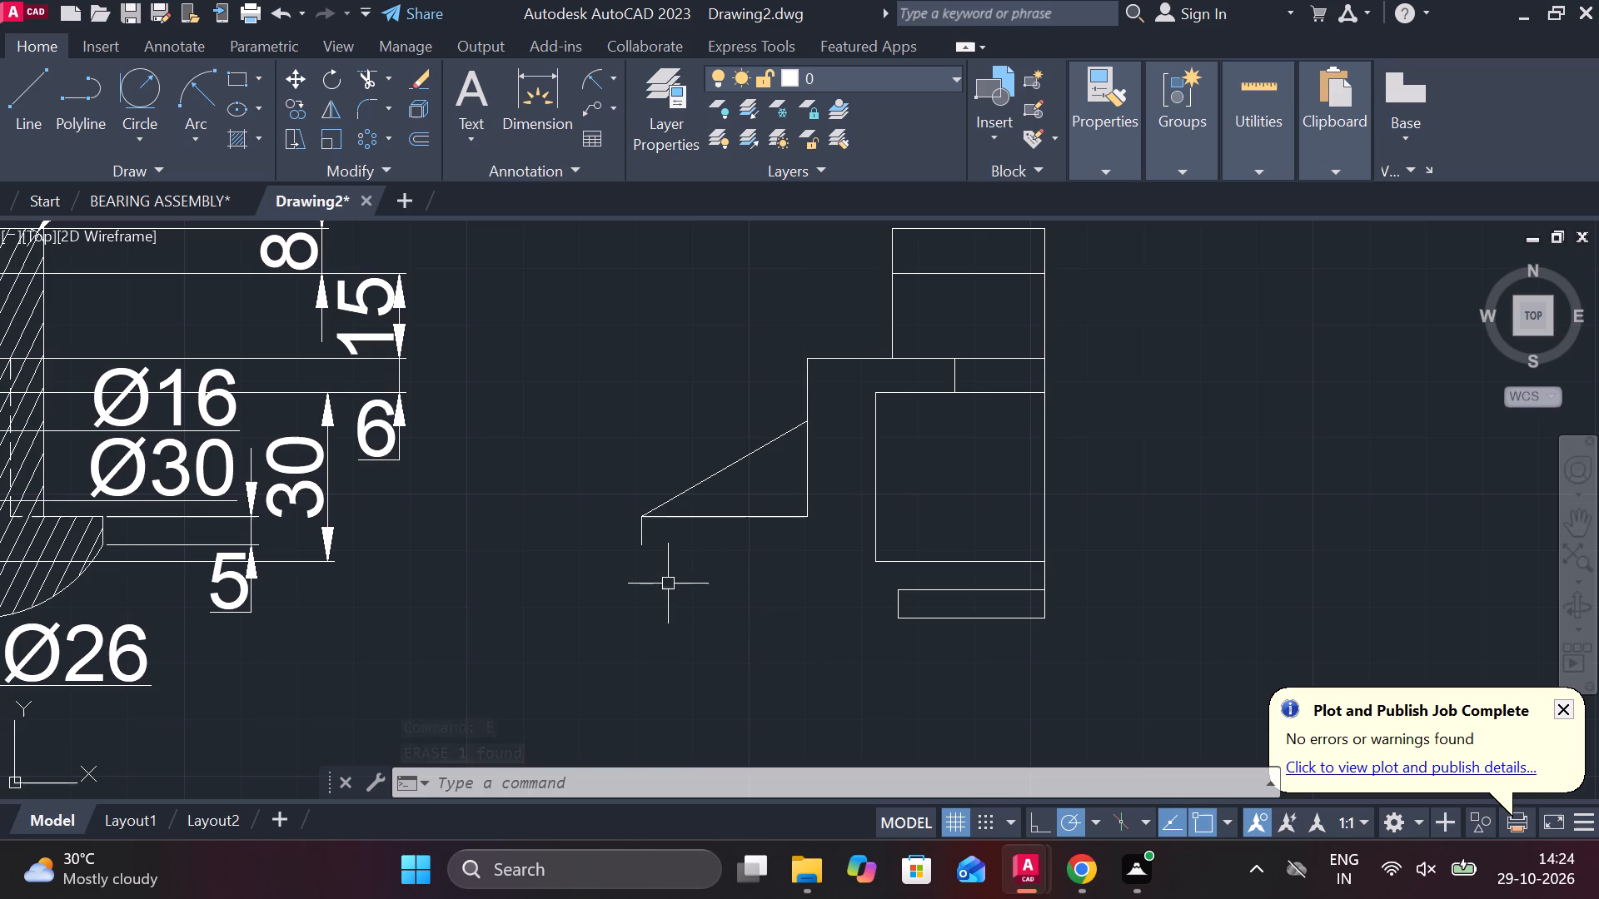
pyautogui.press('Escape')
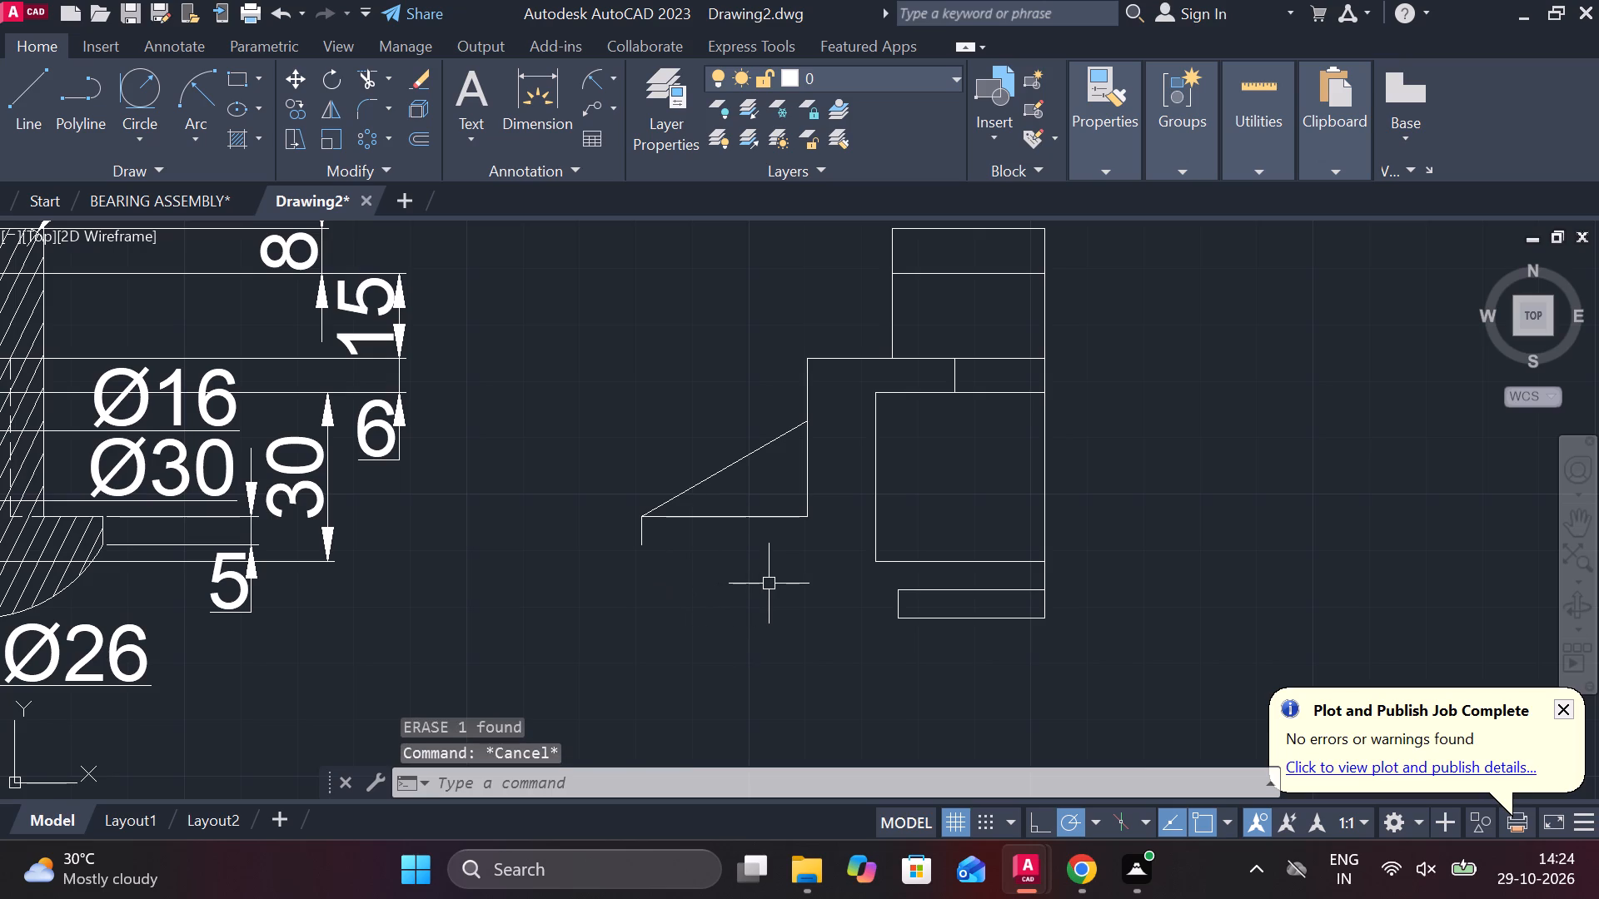
# Draw a straight line from the bottom rectangle's lower outer corner to the lower end of the 5 vertical.
pyautogui.press('l')
pyautogui.press('Return')
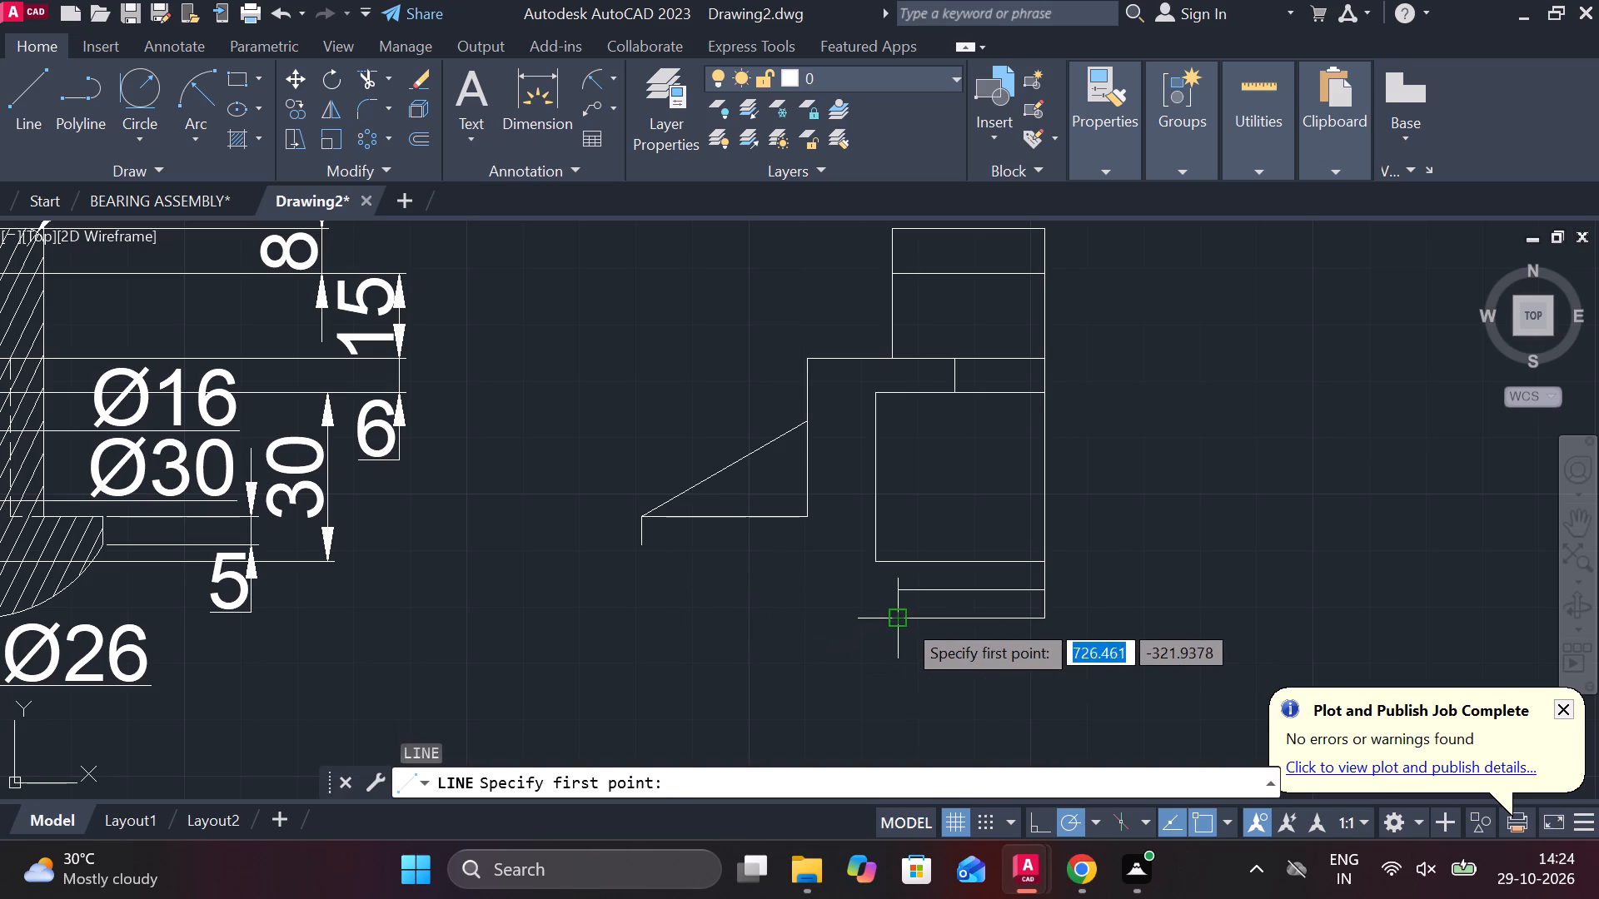
pyautogui.click(904, 619)
pyautogui.click(642, 543)
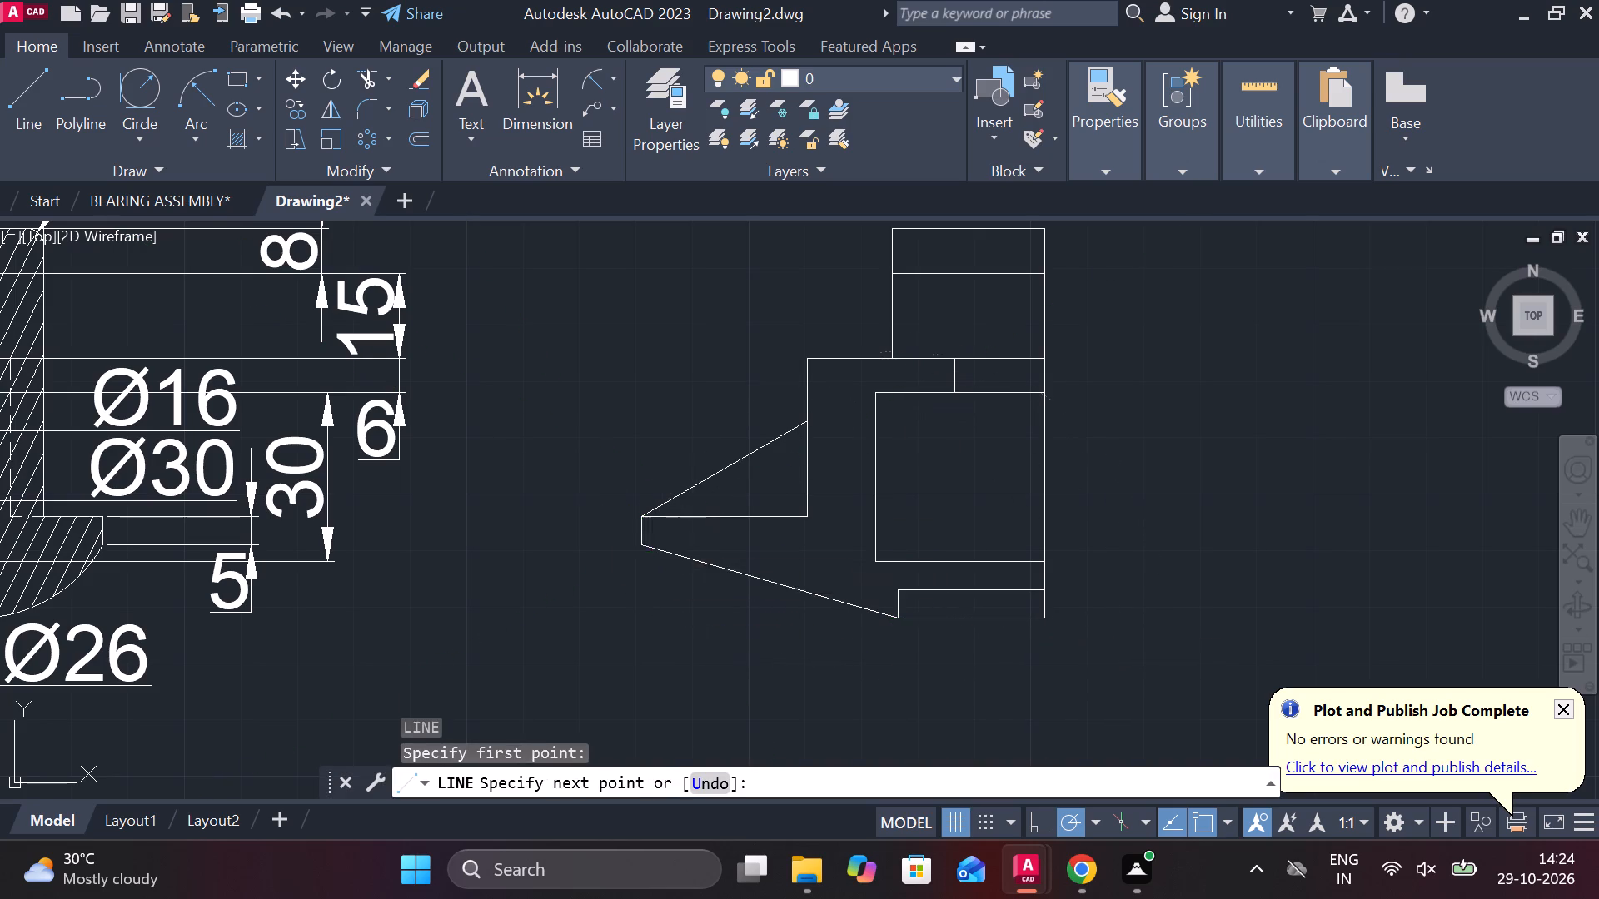
pyautogui.press('Escape')
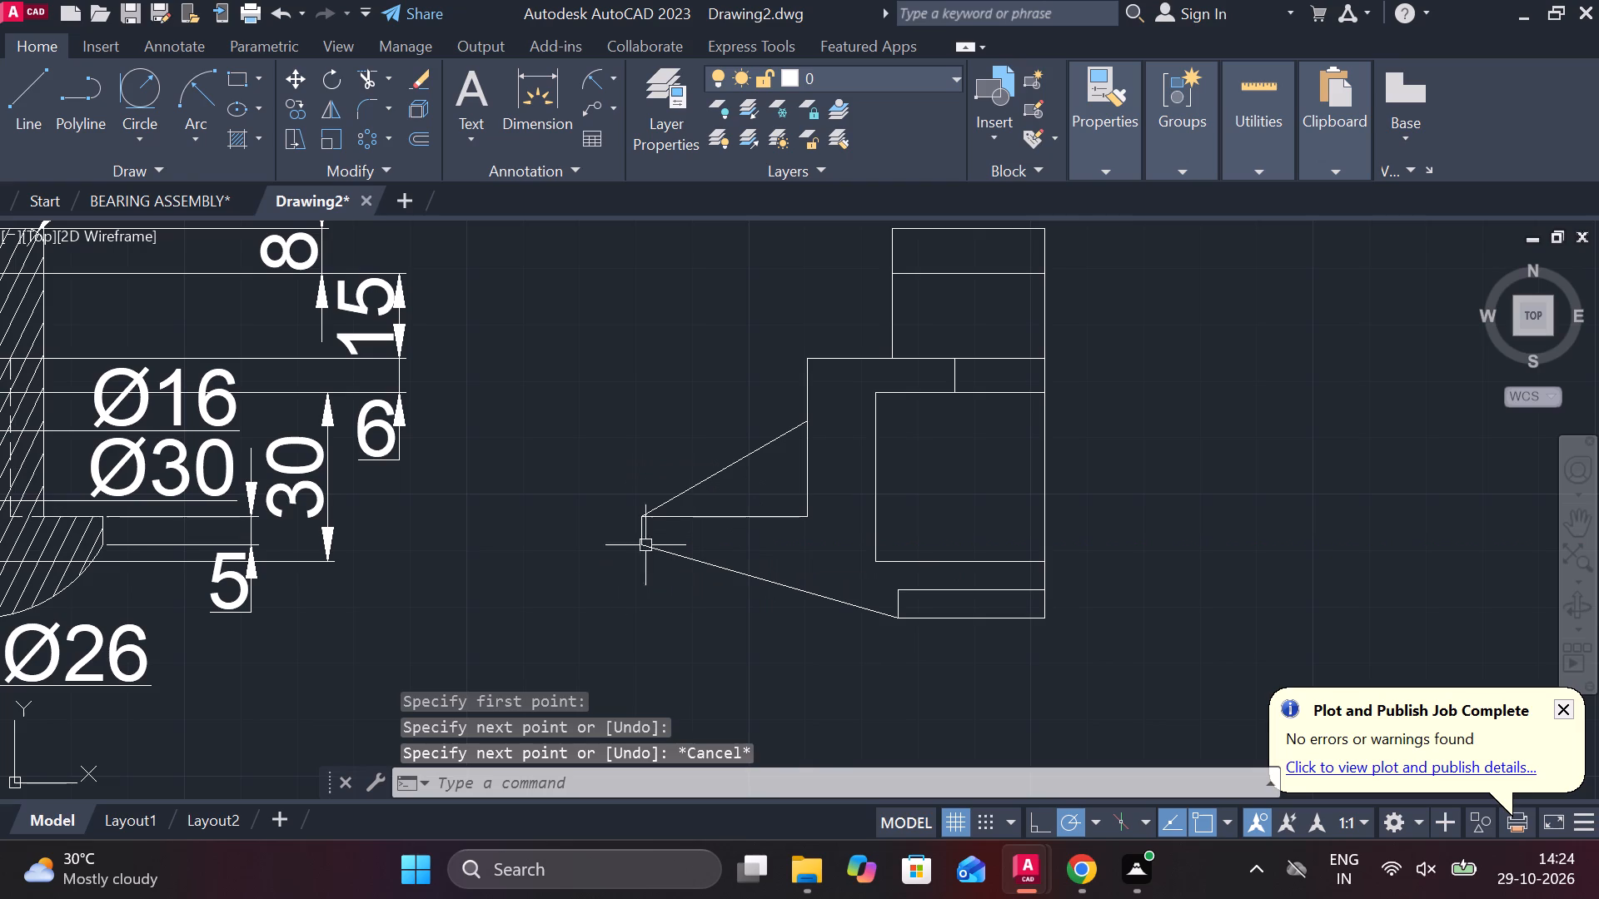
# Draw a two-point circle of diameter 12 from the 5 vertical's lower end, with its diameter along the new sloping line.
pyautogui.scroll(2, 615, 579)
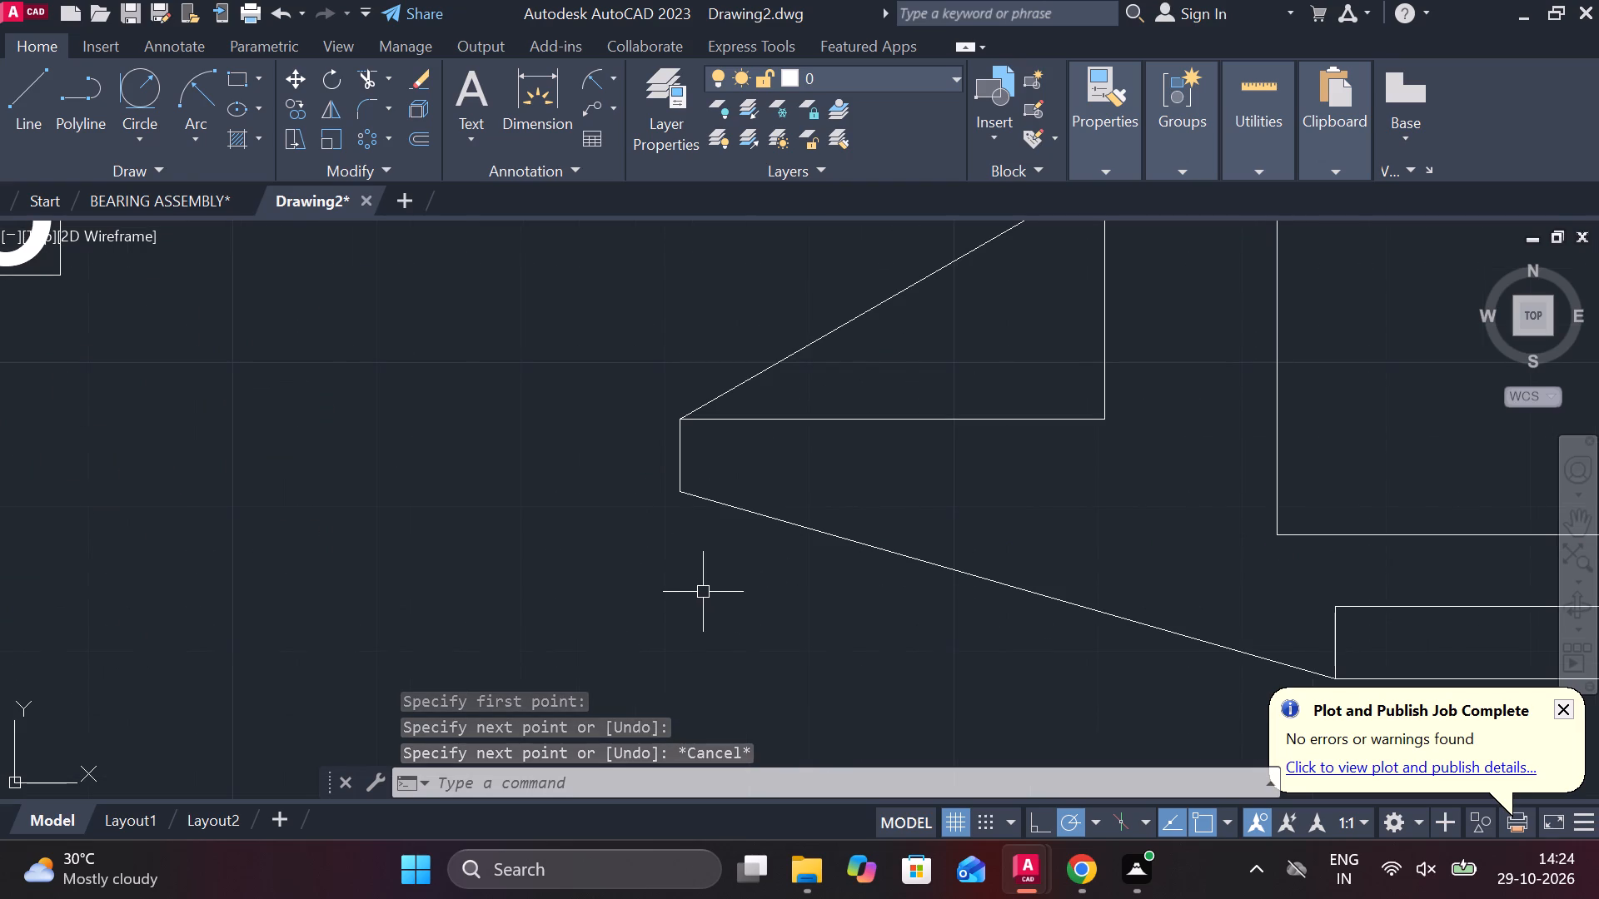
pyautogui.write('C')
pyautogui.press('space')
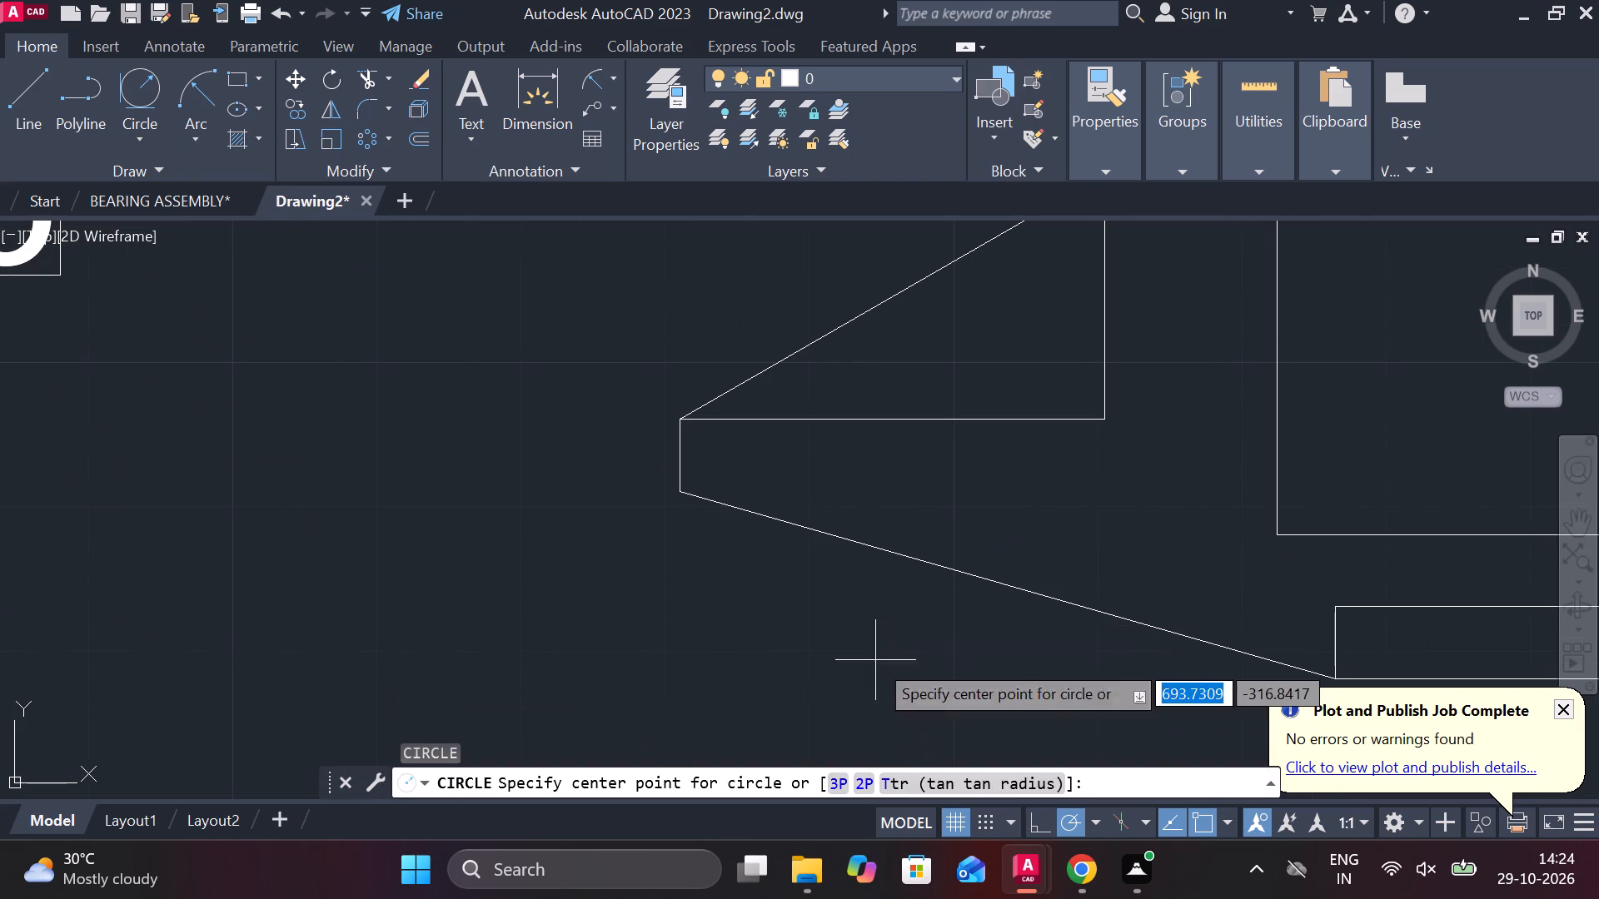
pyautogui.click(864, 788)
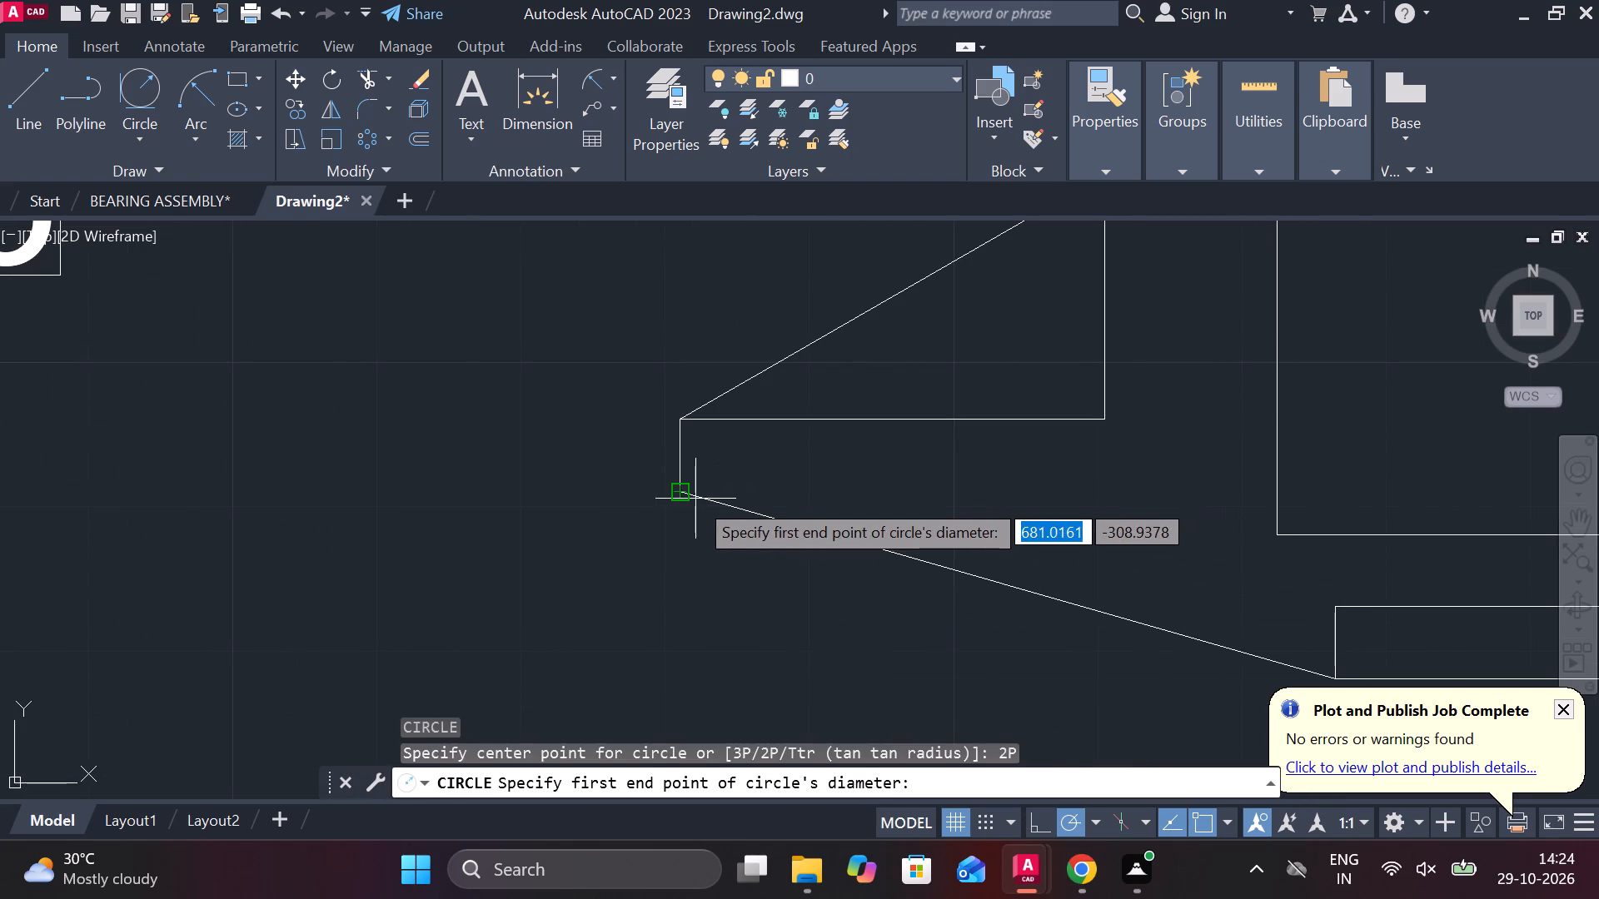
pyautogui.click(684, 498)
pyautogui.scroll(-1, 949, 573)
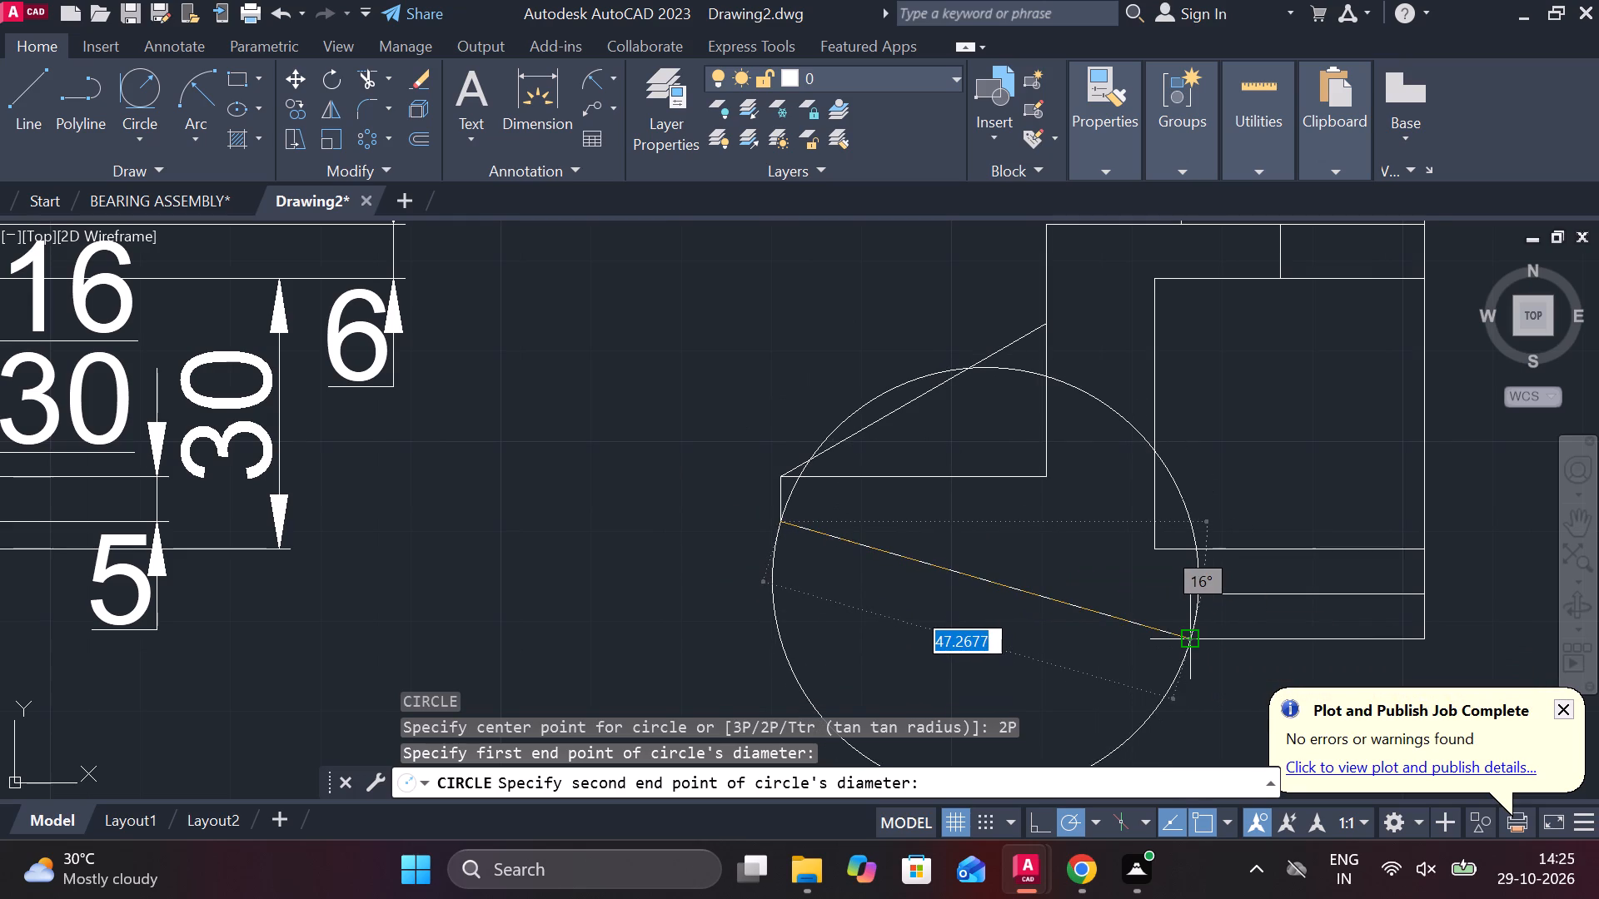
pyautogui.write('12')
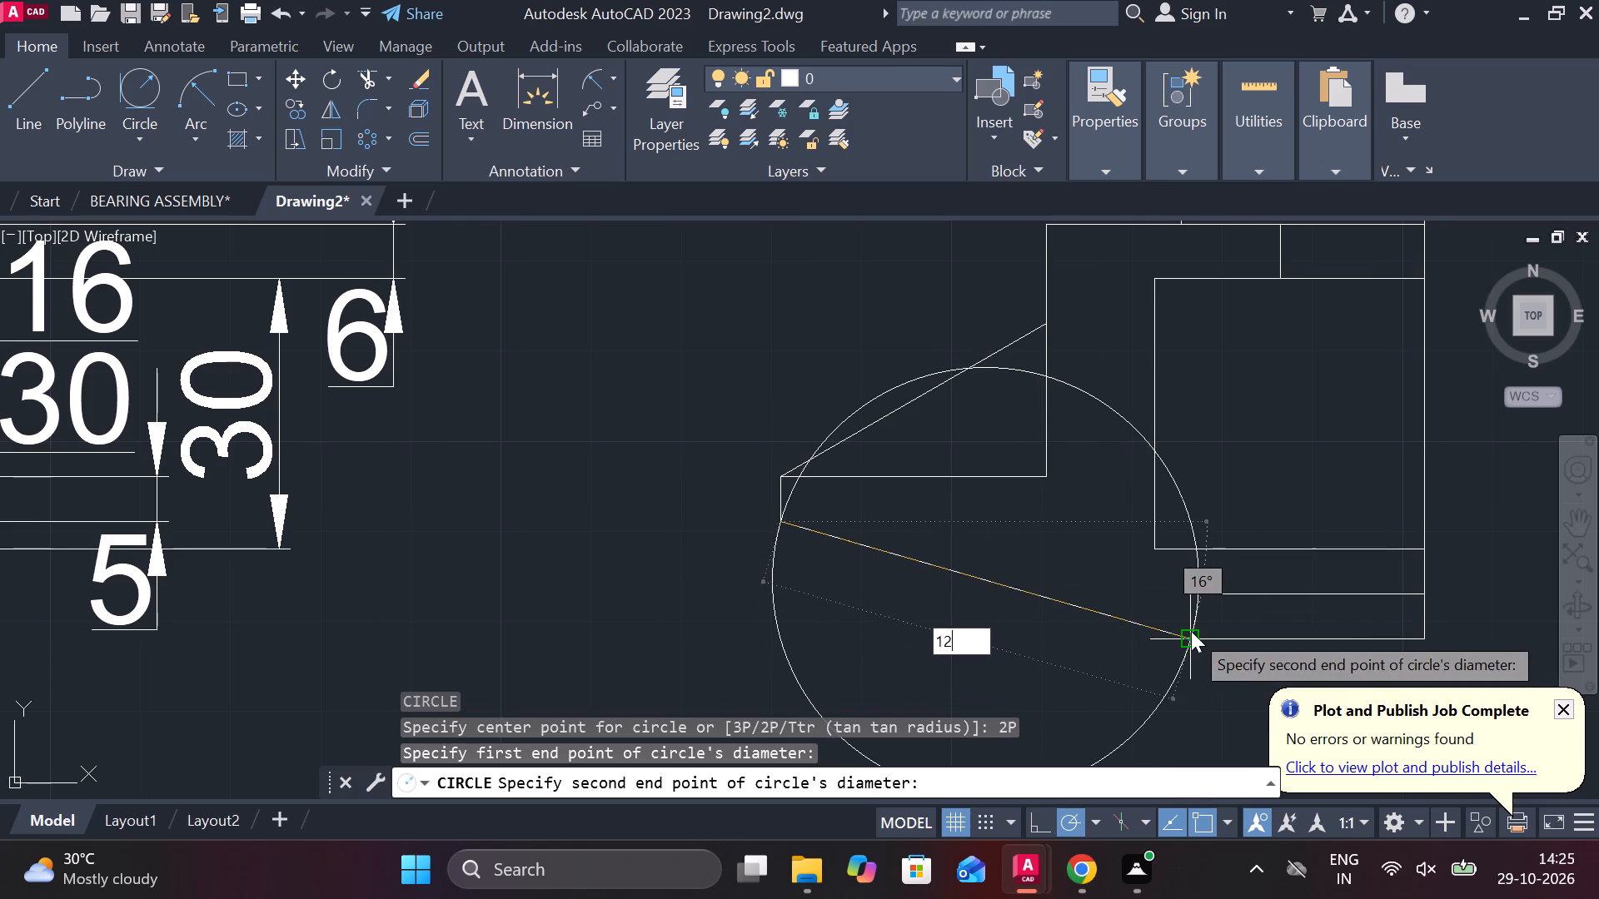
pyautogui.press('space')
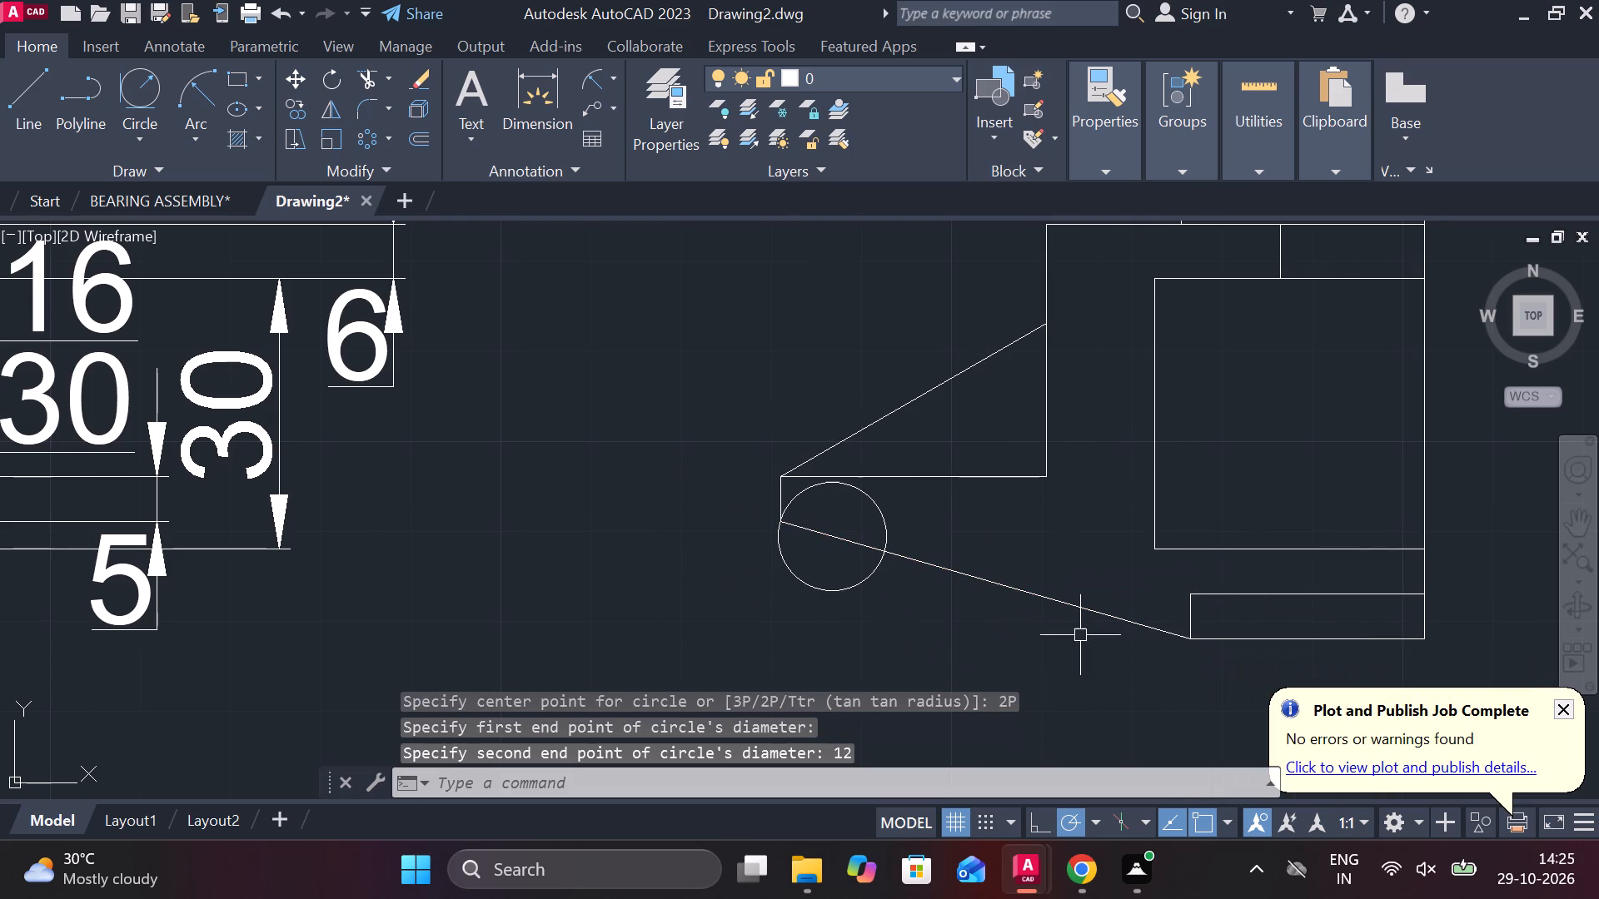
# Check the small circle's radius with a radius dimension, without placing it.
pyautogui.click(592, 82)
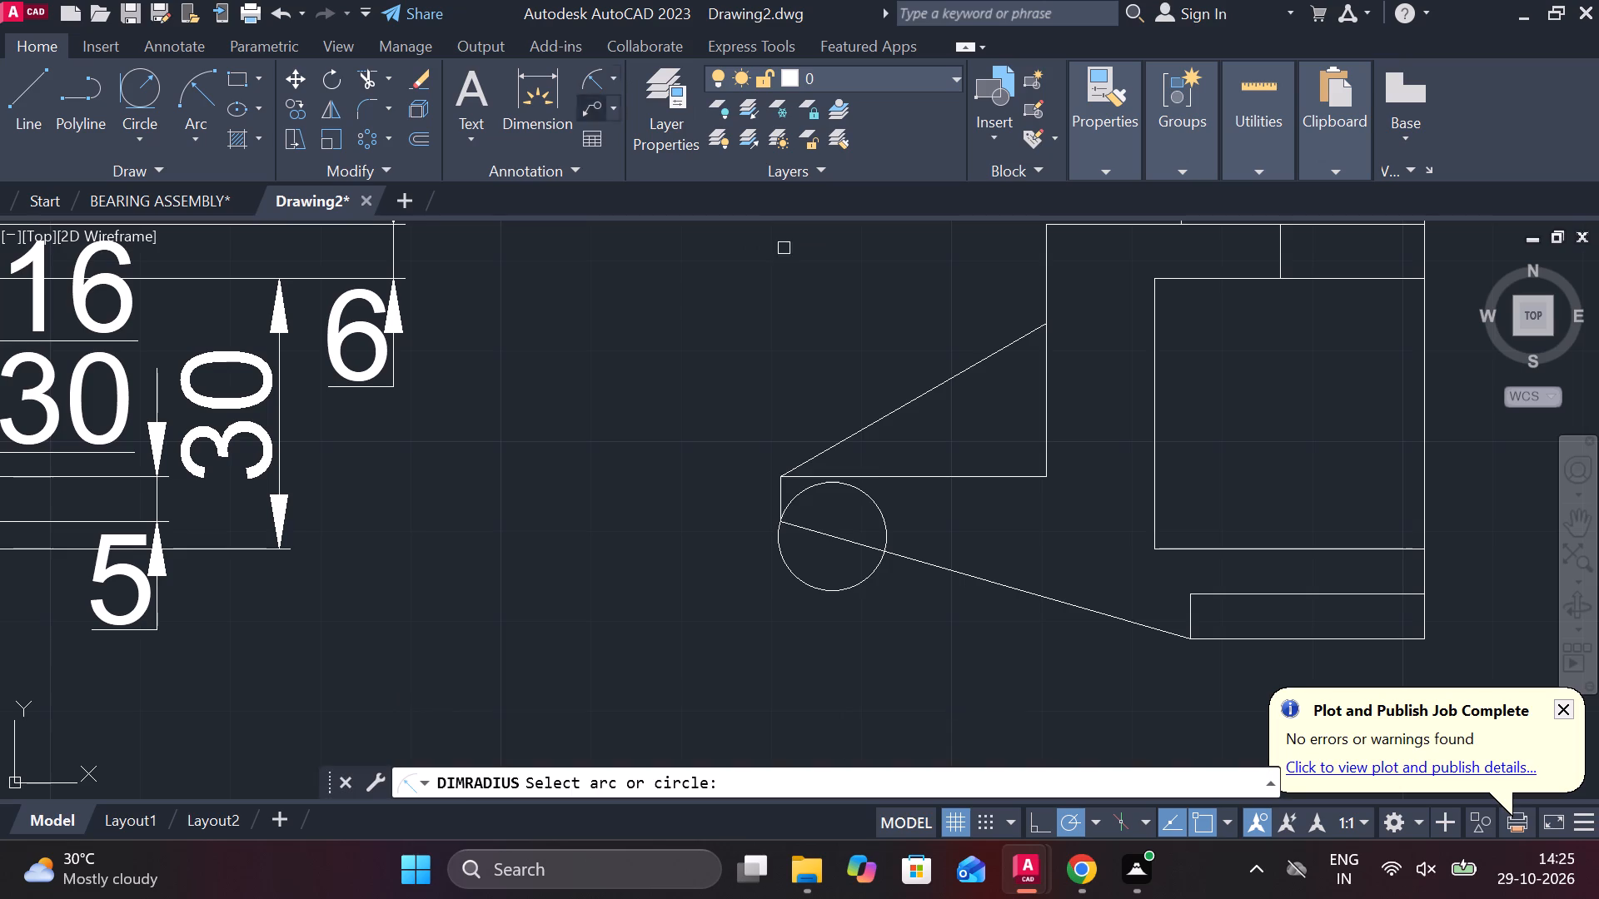
pyautogui.click(775, 559)
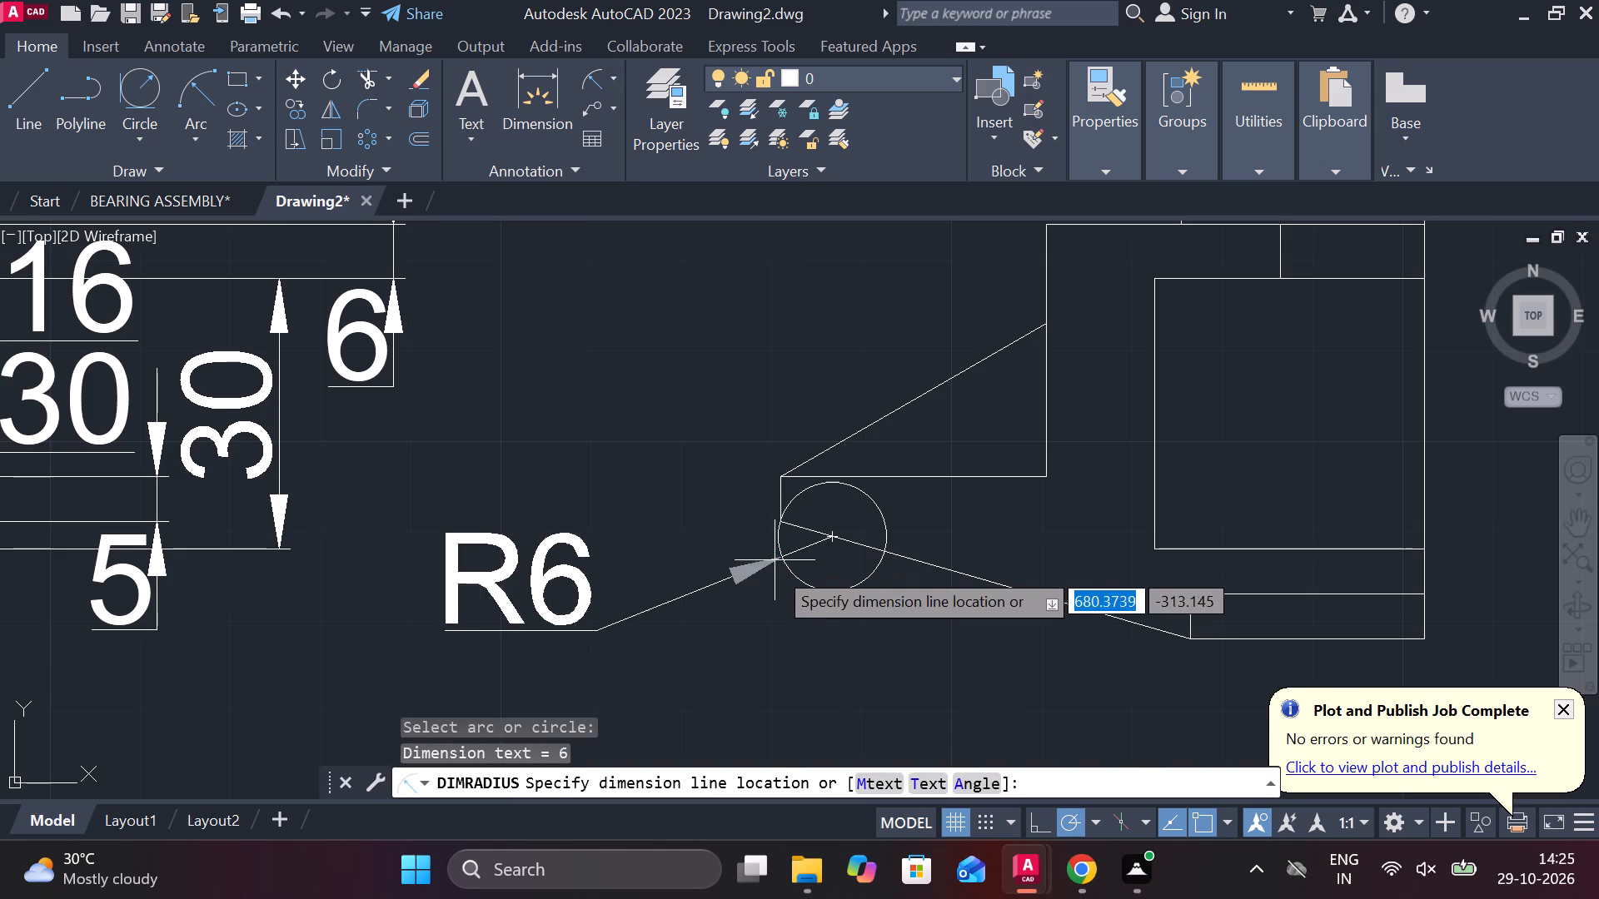
pyautogui.press('Escape')
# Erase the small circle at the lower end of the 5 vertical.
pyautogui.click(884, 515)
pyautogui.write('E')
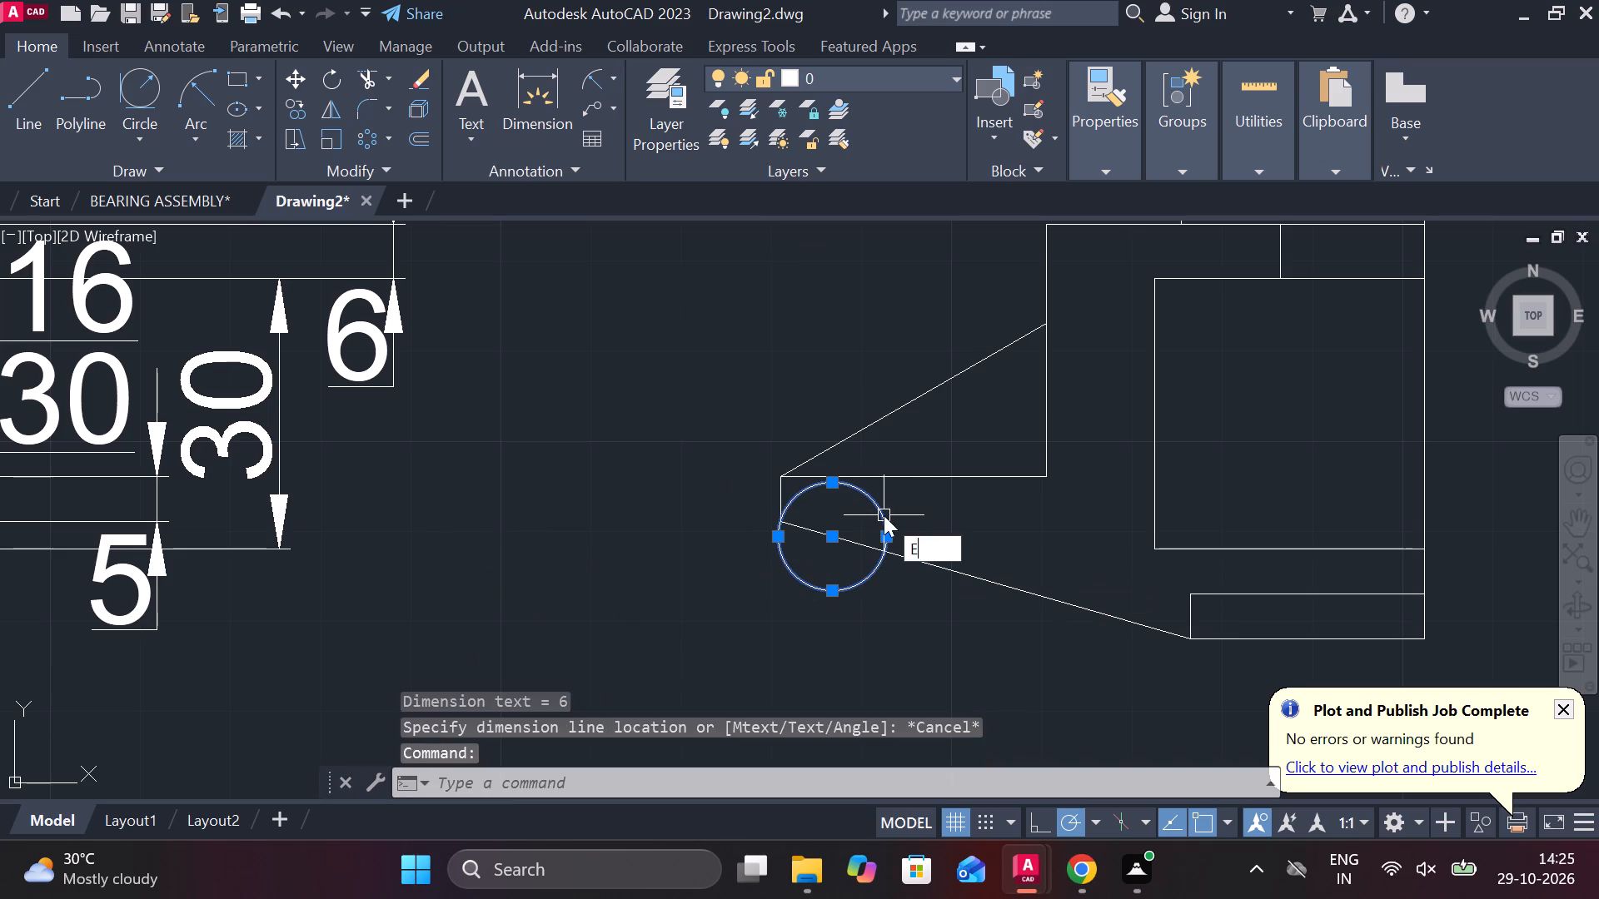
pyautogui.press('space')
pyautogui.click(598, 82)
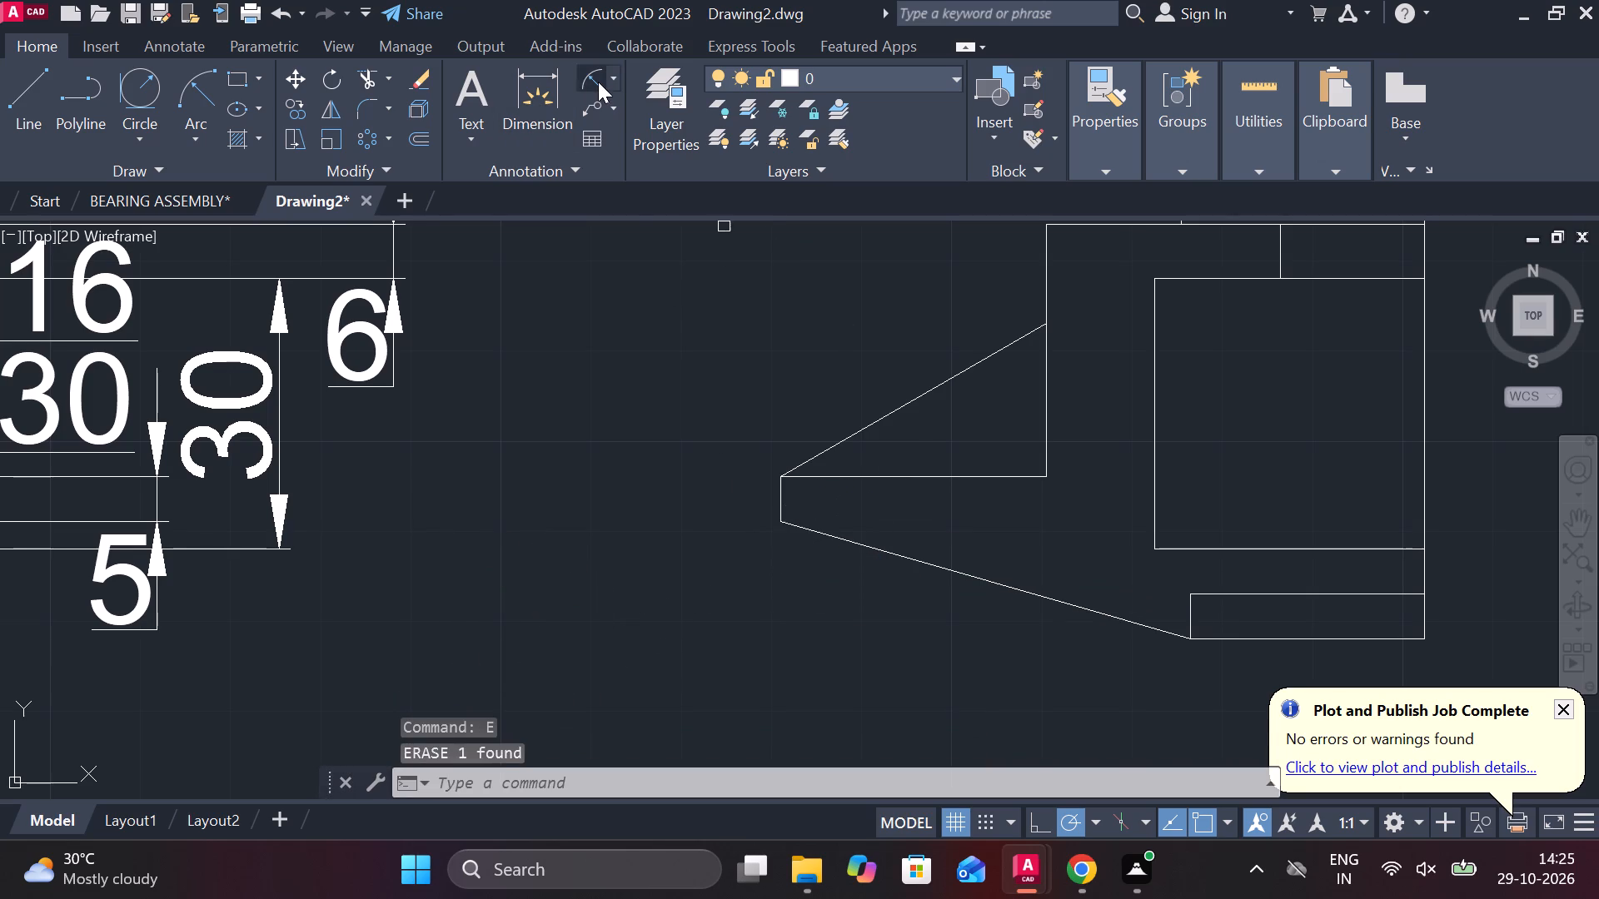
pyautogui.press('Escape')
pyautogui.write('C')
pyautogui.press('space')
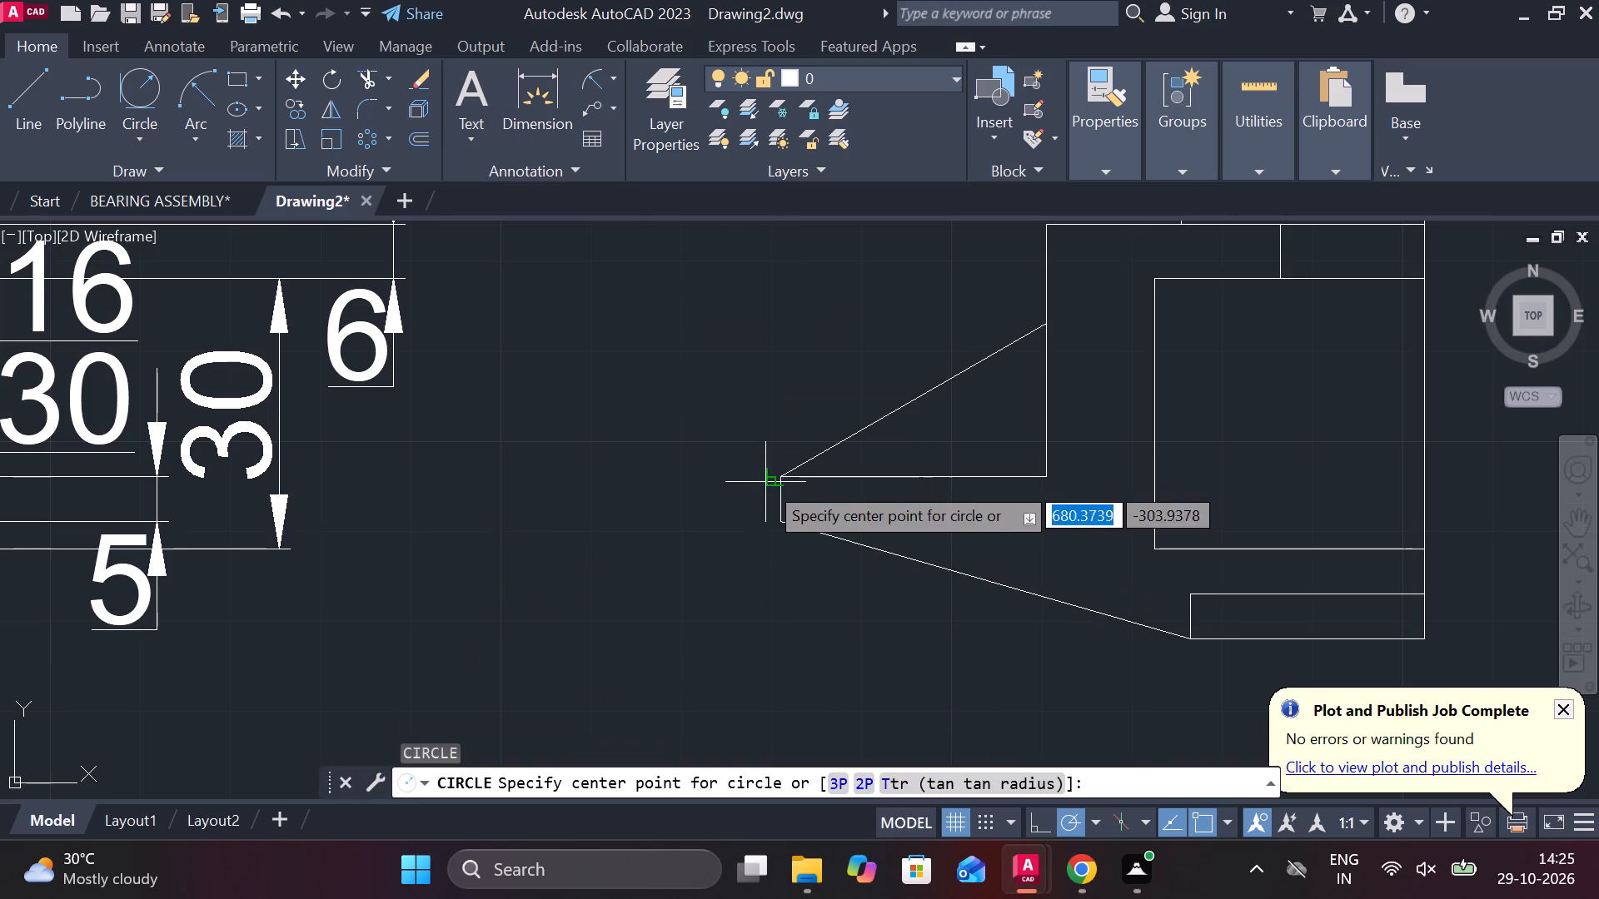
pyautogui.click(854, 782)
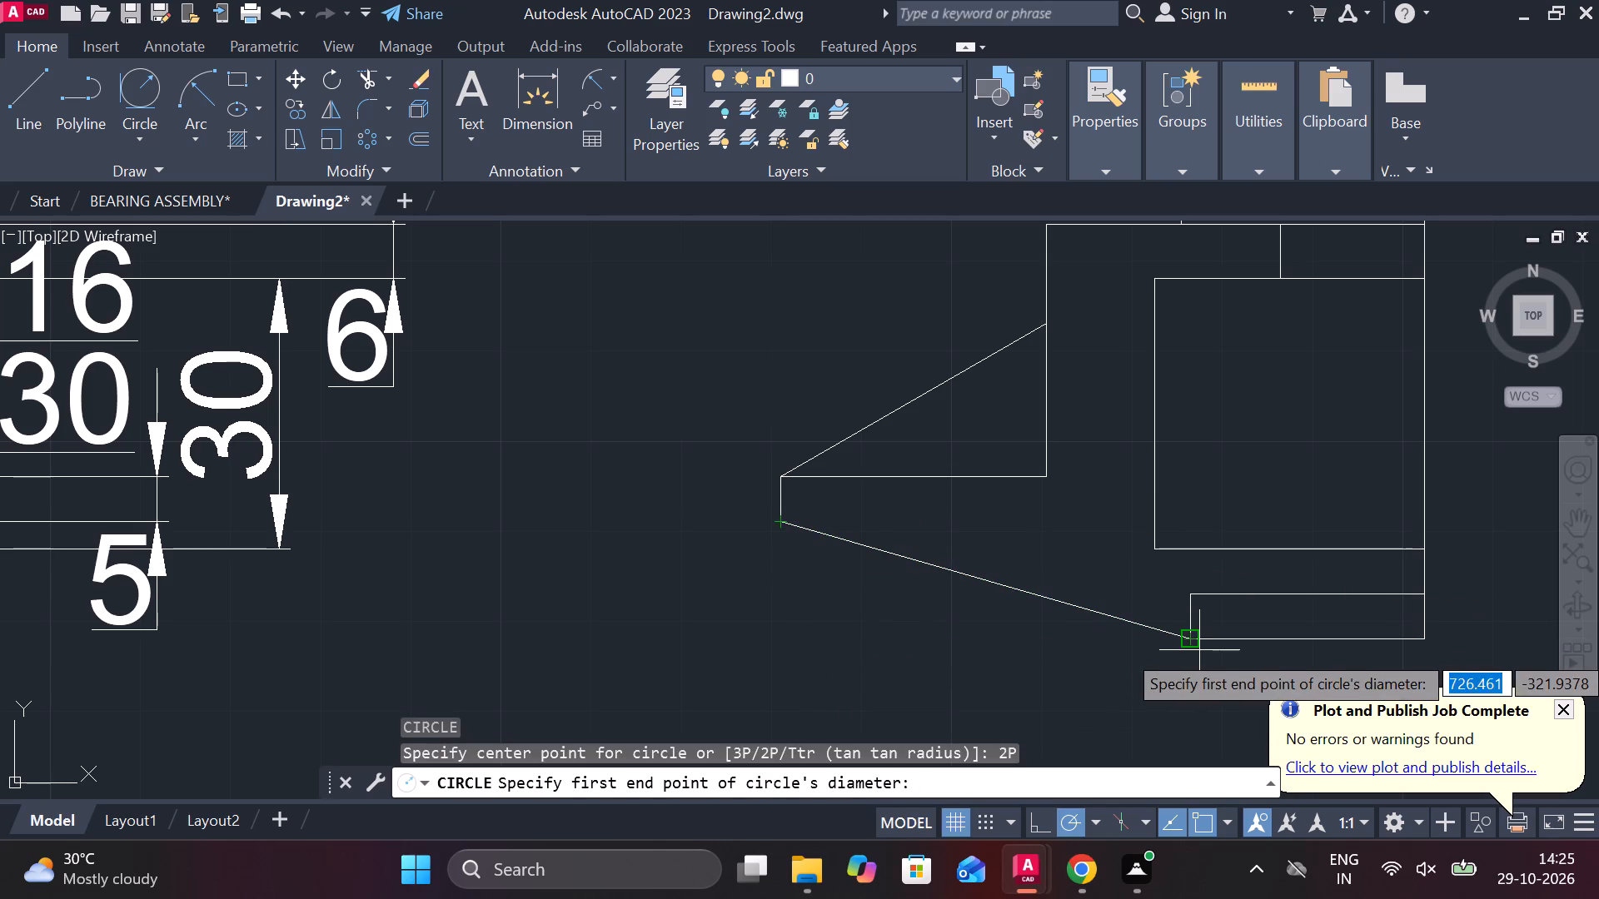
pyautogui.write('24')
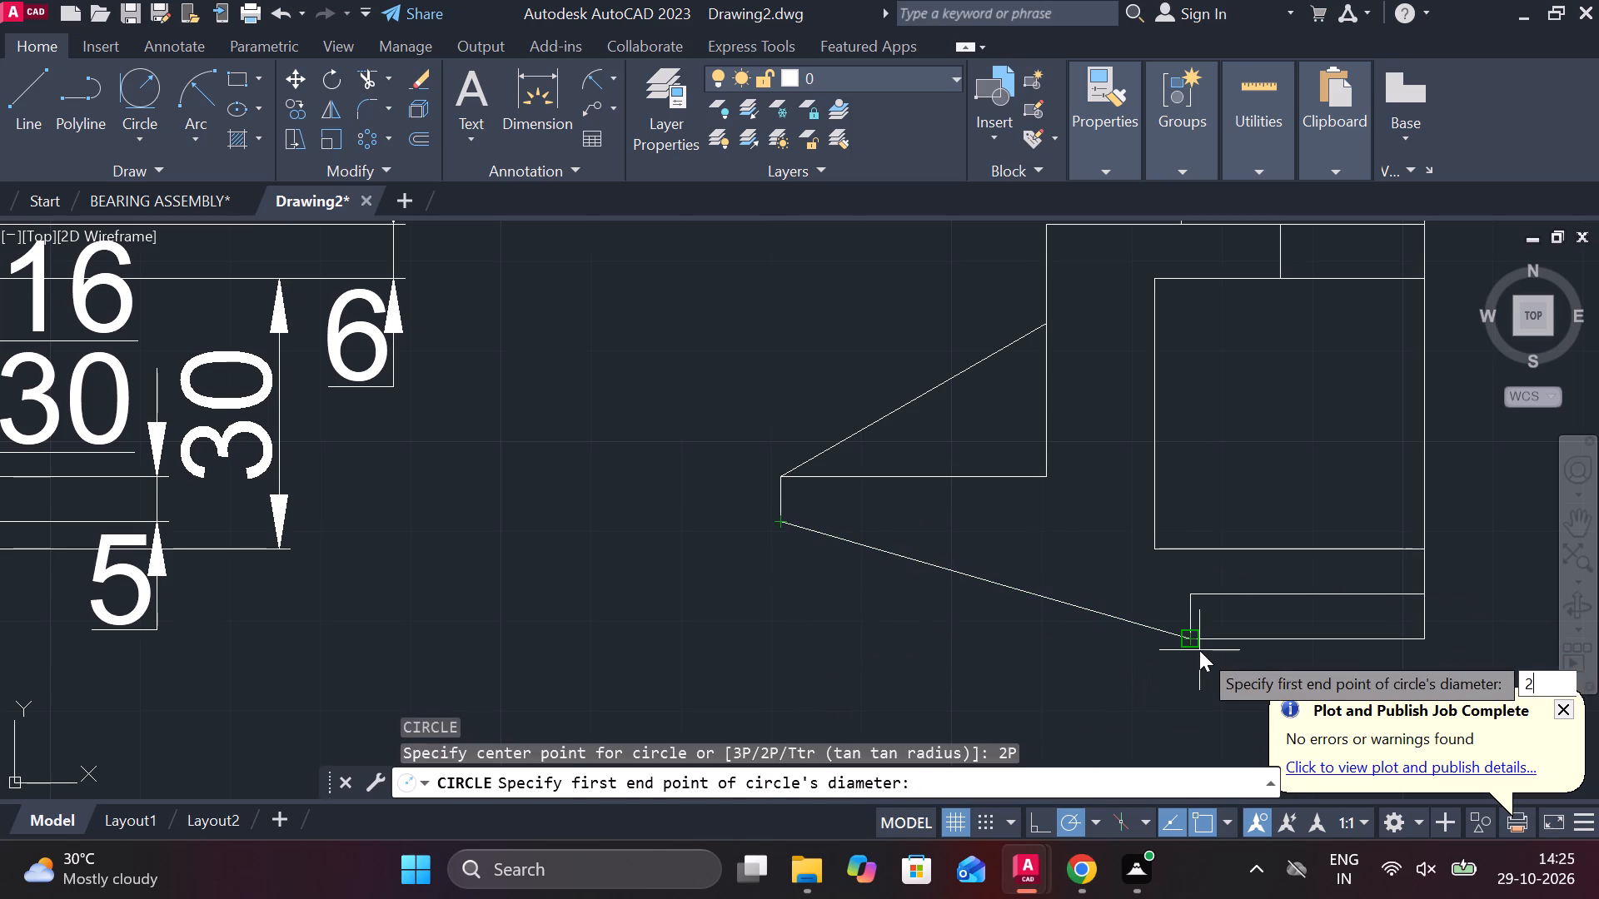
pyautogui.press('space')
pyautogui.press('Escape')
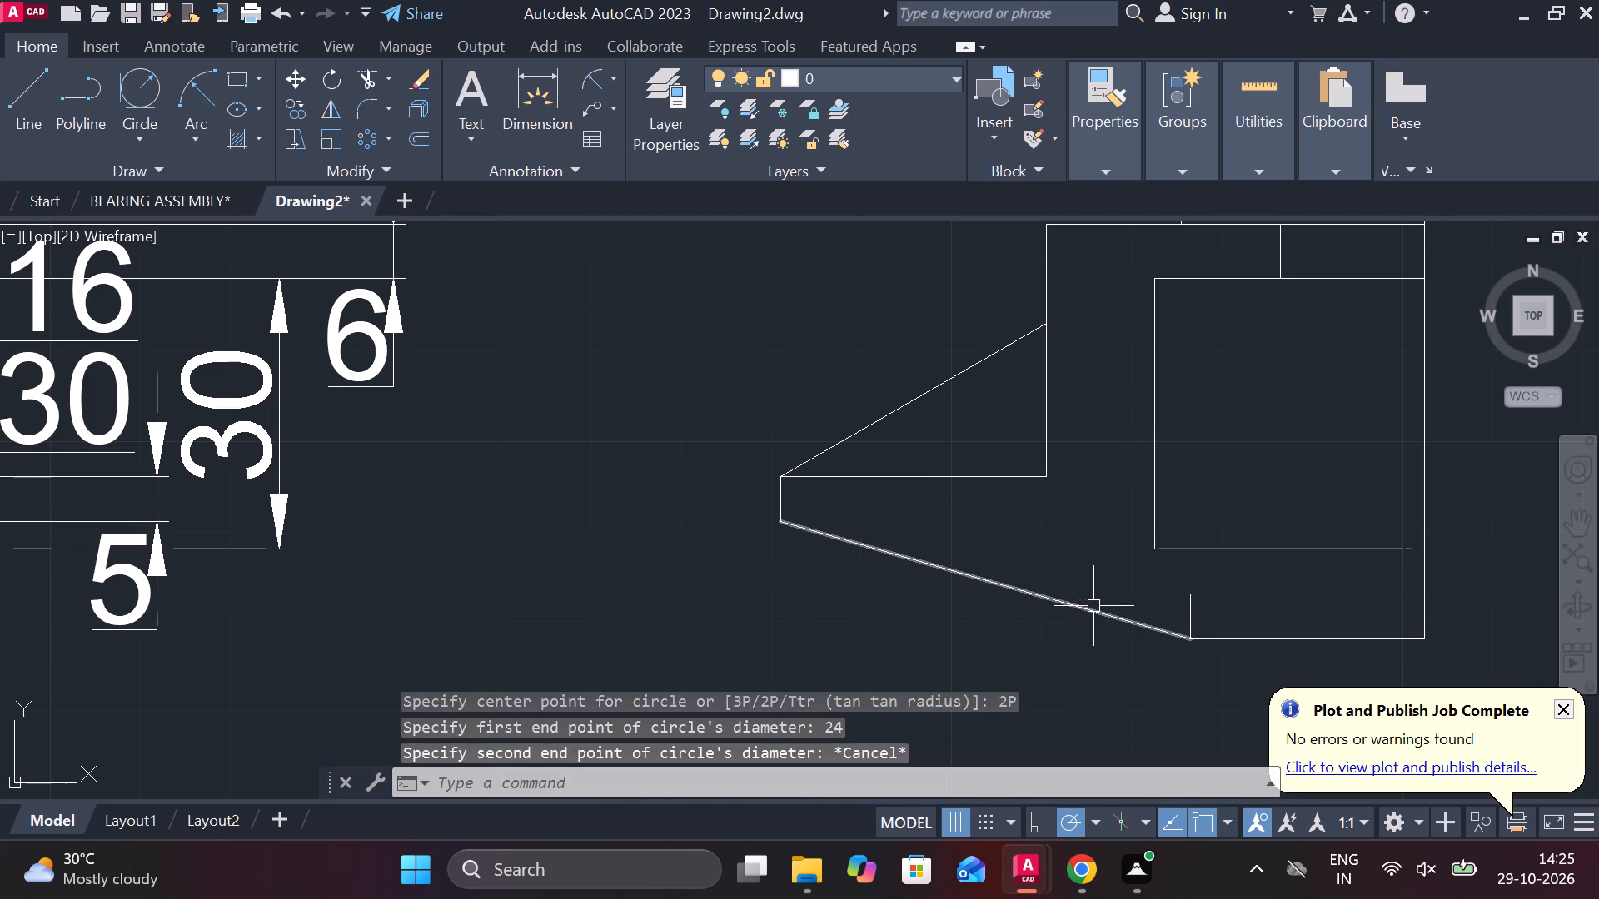
# Draw a two-point circle of diameter 24 from the 5 vertical's lower end, with its diameter along the sloping line.
pyautogui.write('C')
pyautogui.press('space')
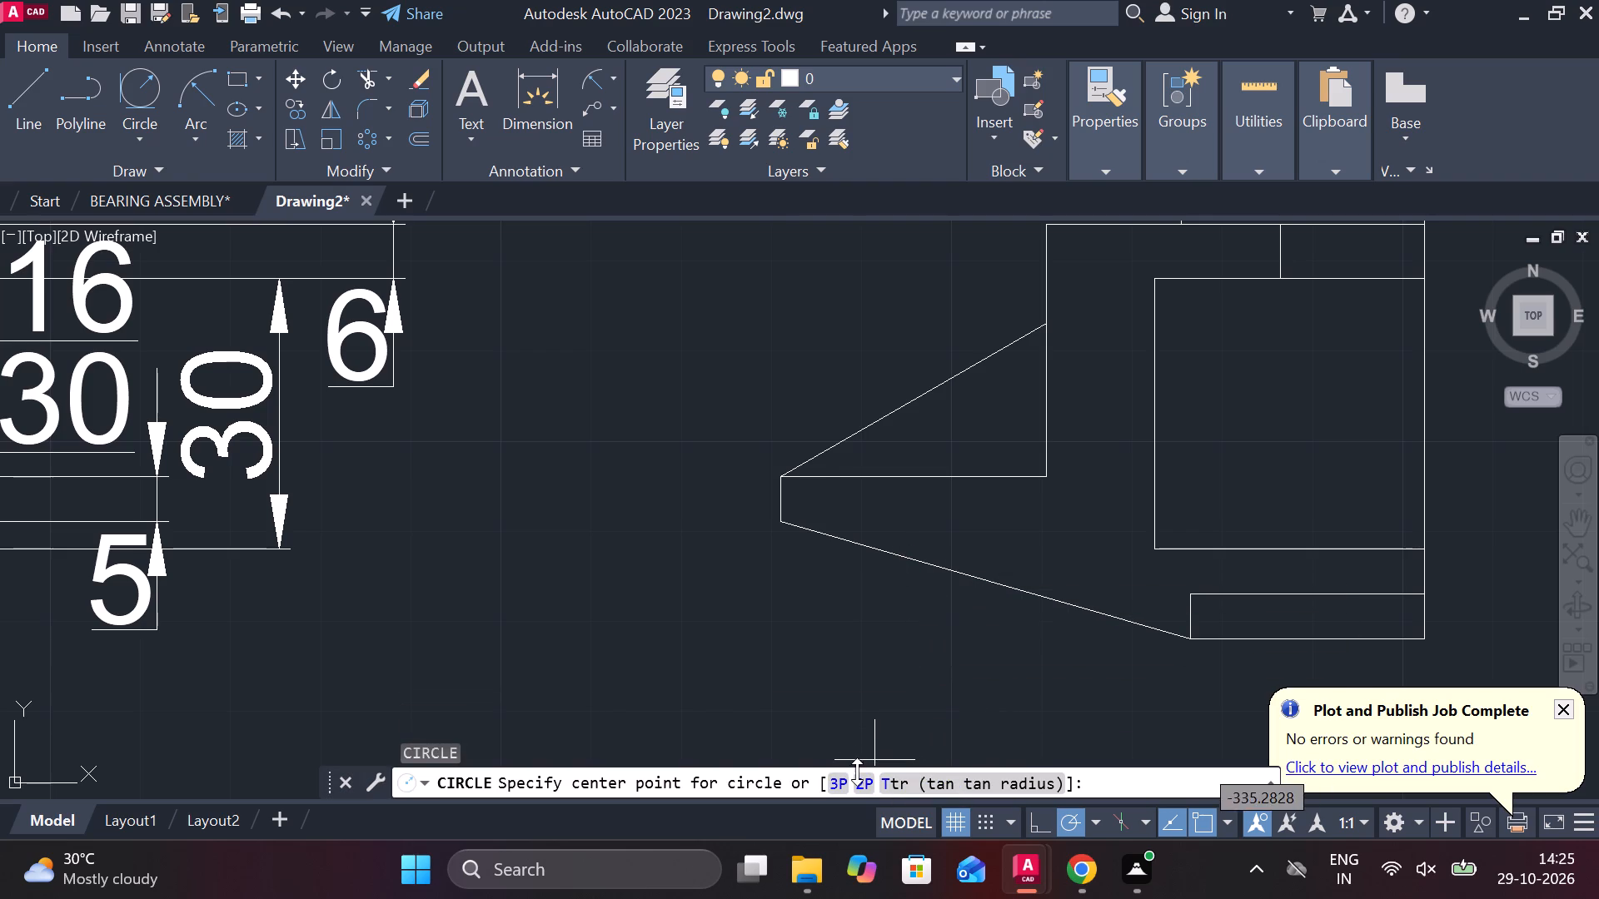
pyautogui.click(858, 776)
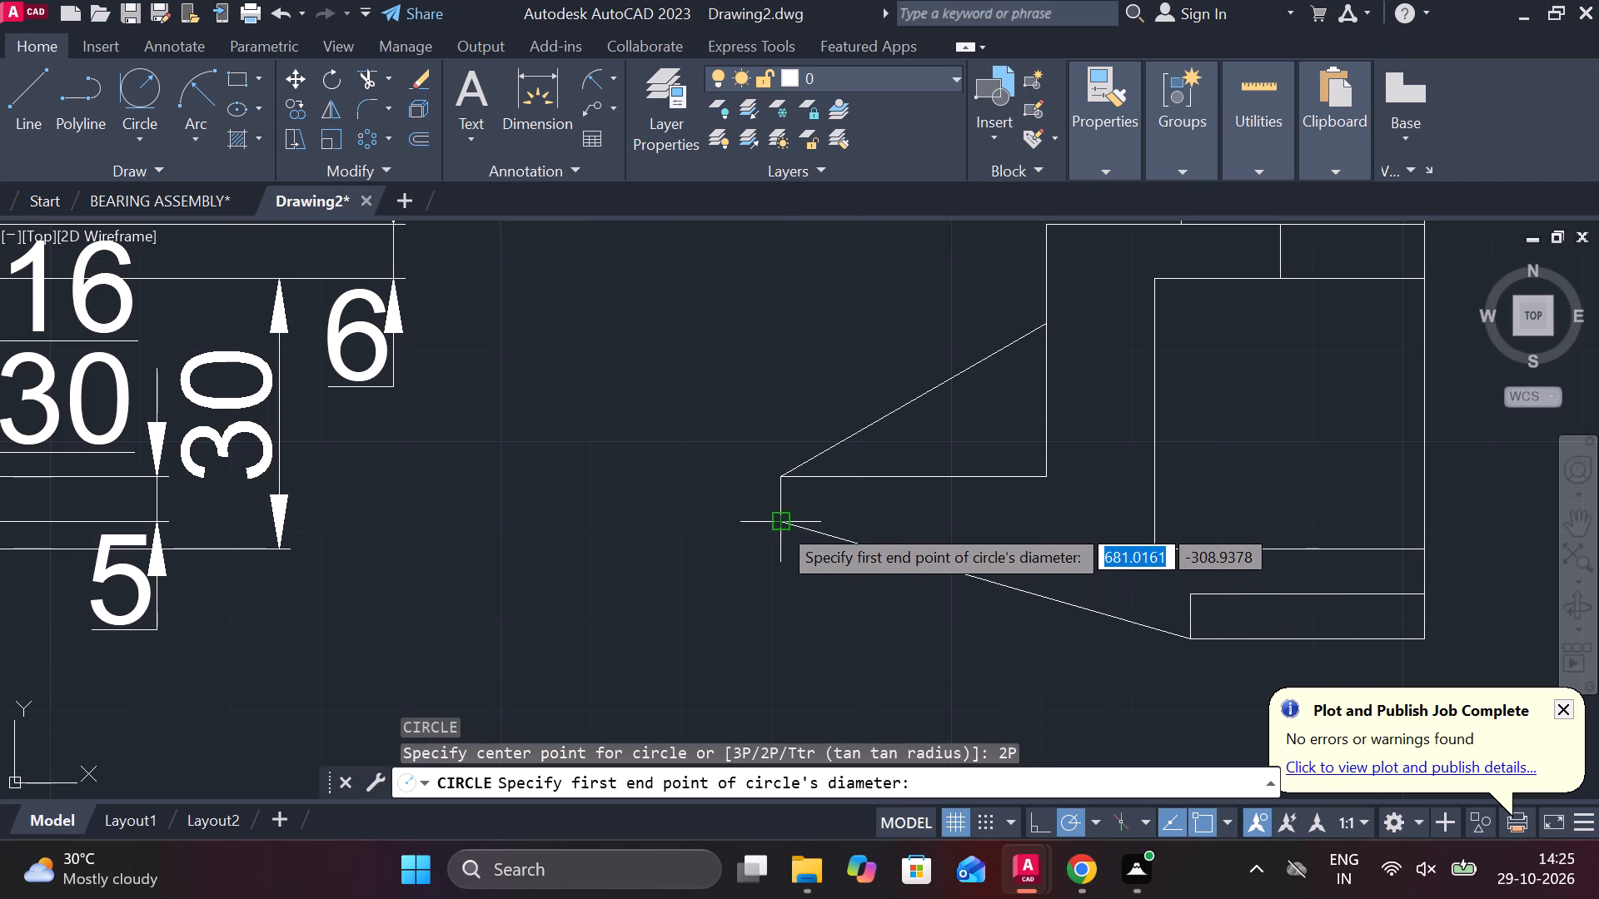
pyautogui.click(779, 524)
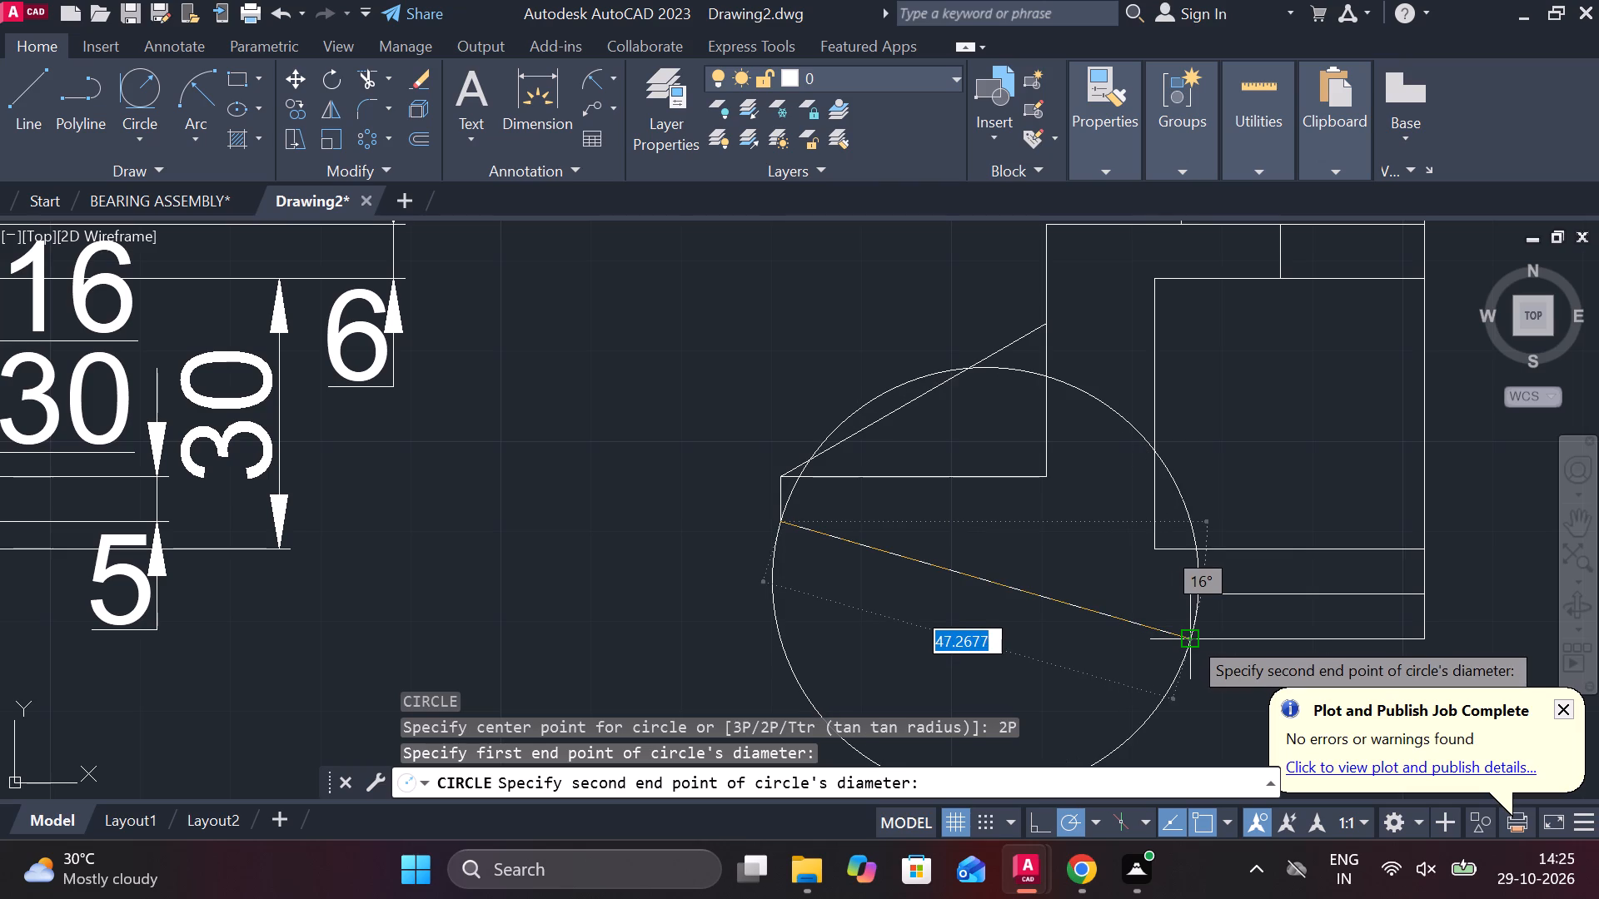
pyautogui.write('24')
pyautogui.press('Return')
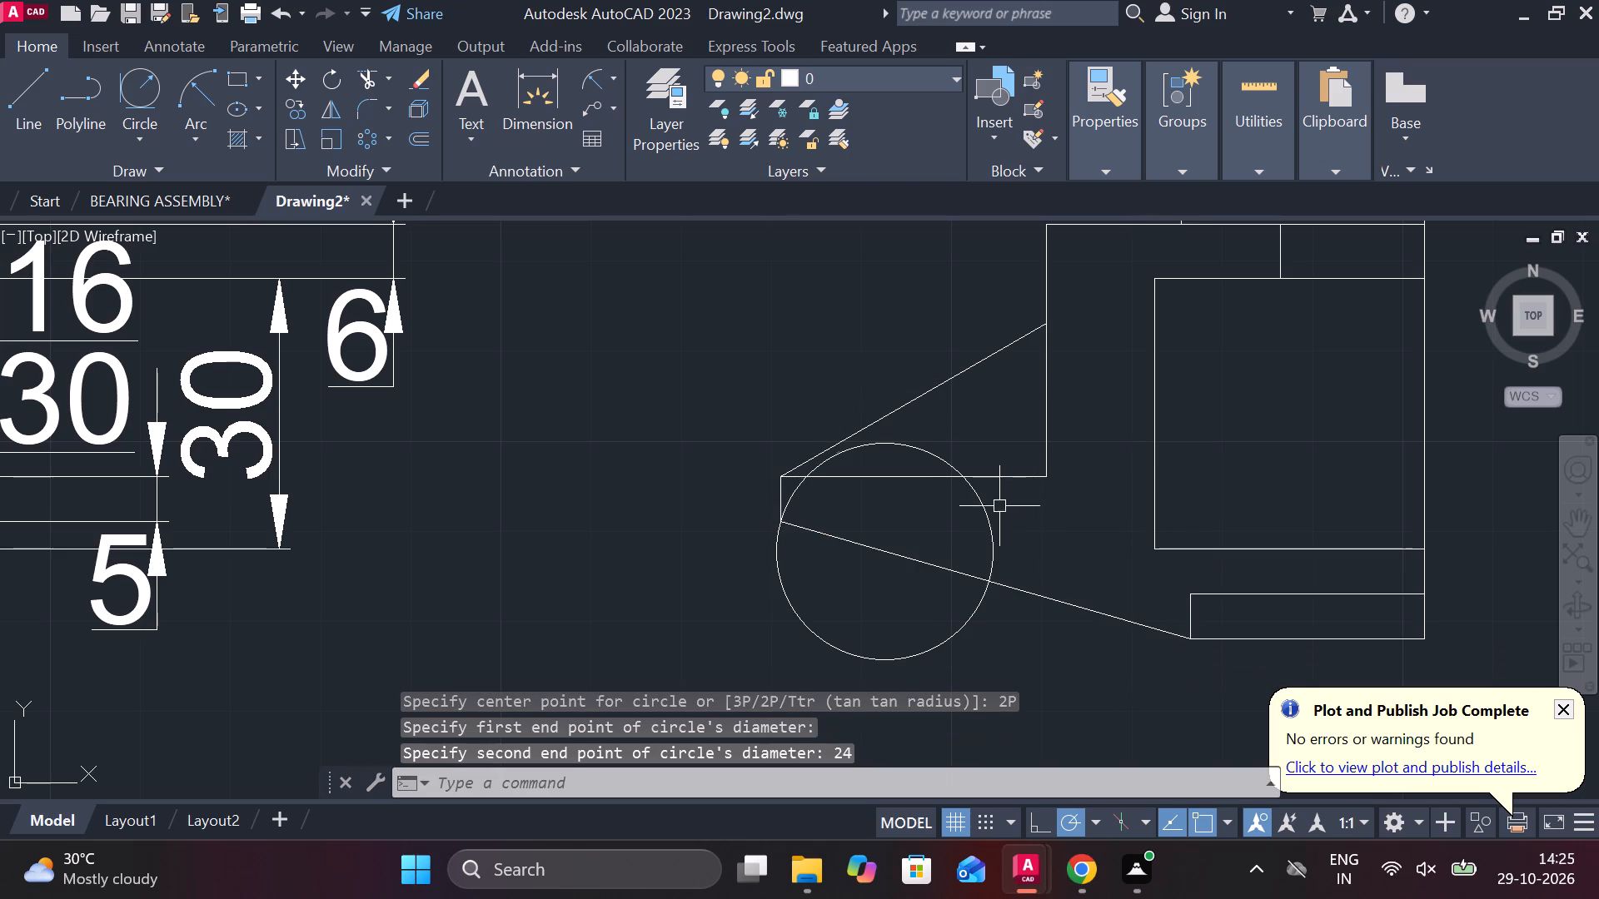
# Move the circle by its top quadrant onto the lower end of the 5 vertical.
pyautogui.click(973, 491)
pyautogui.press('m')
pyautogui.press('Return')
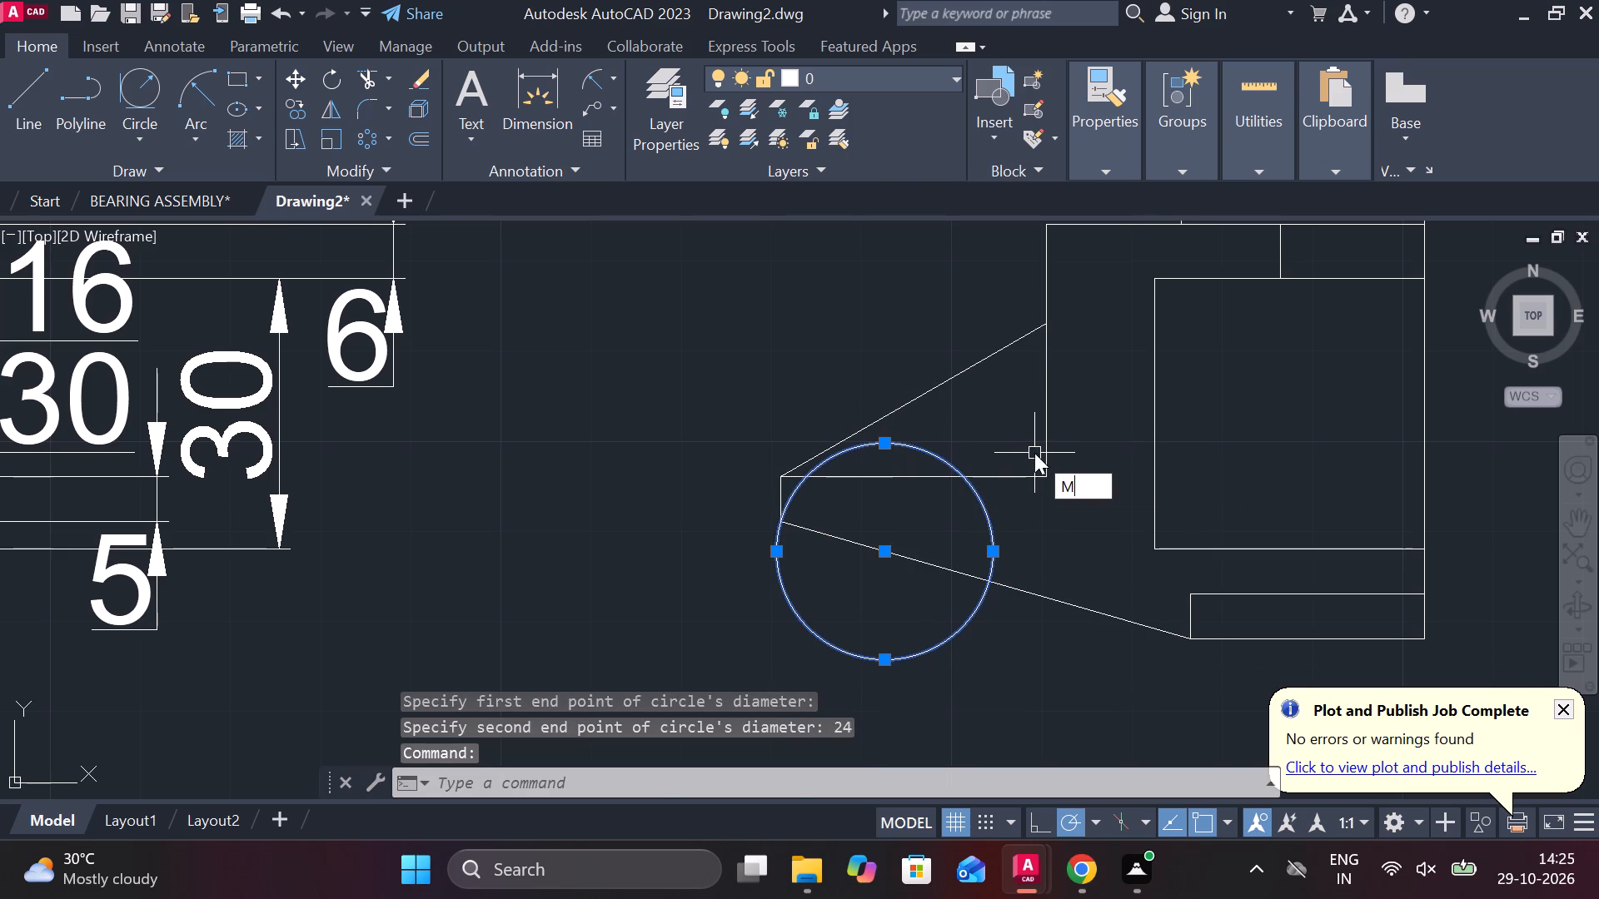
pyautogui.click(878, 440)
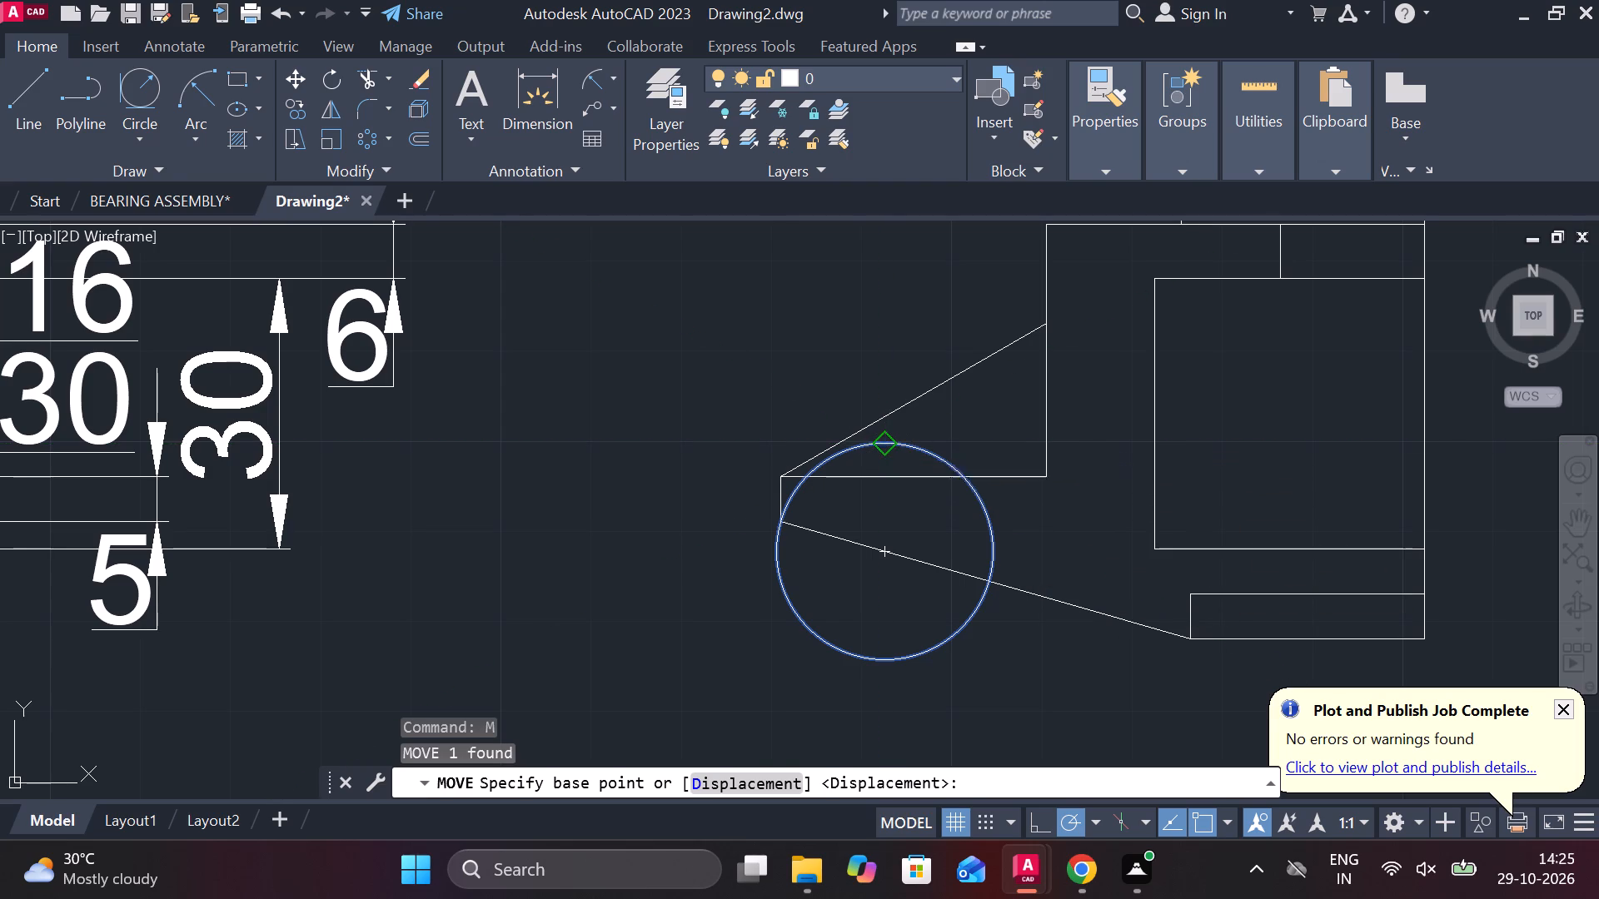
pyautogui.scroll(2, 780, 521)
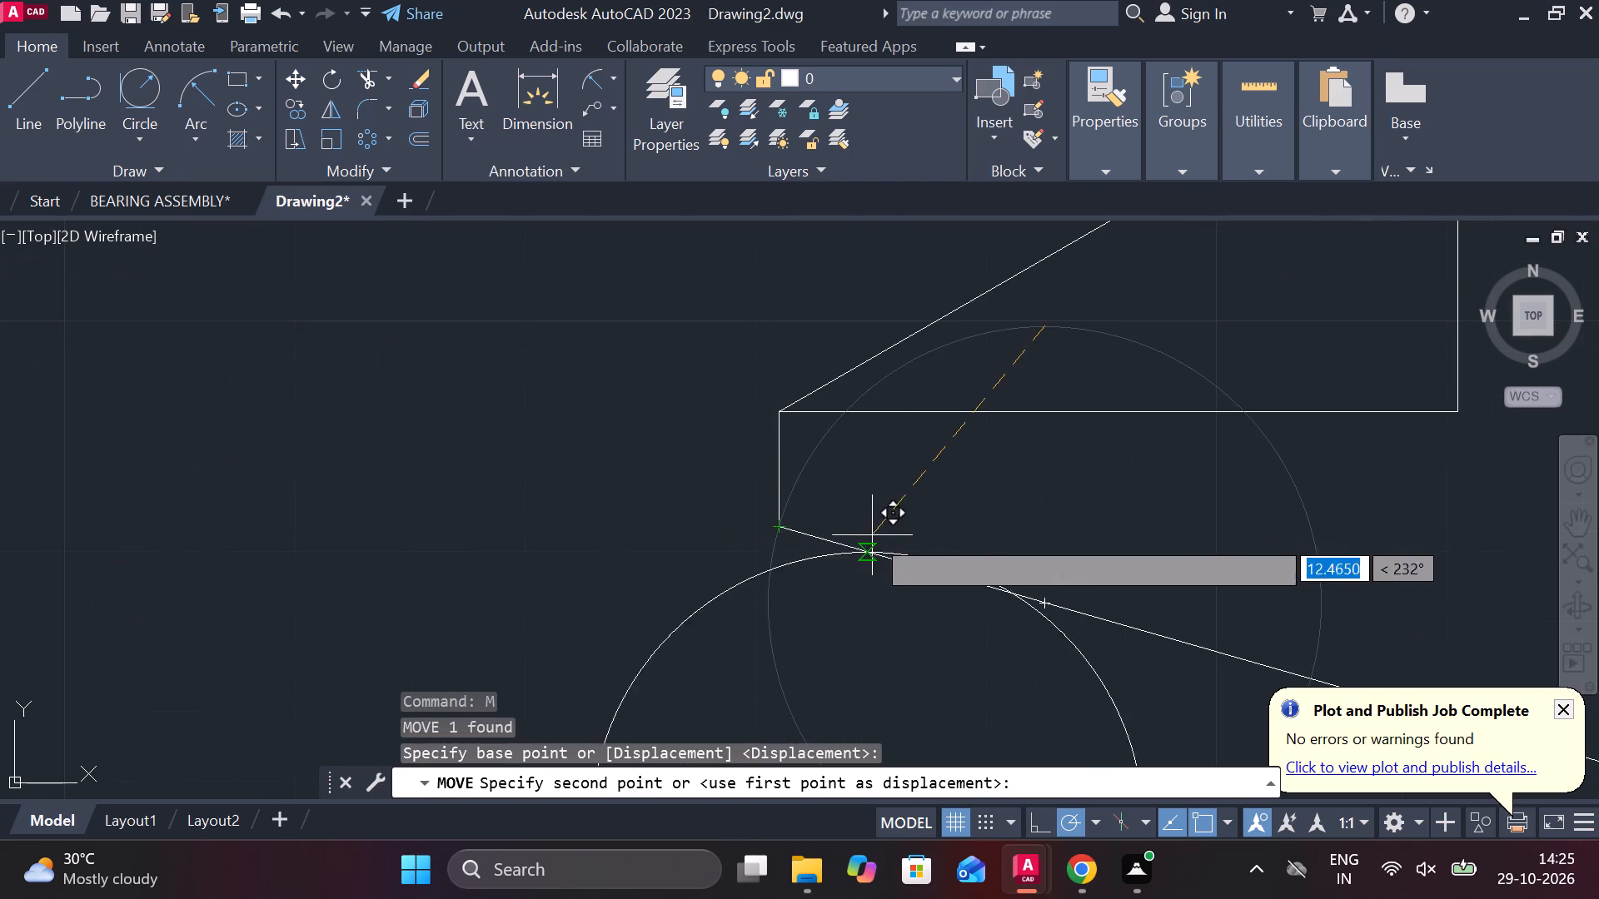
pyautogui.click(775, 532)
# Trim the circle and the sloping line's outer end, leaving only the short arc between the 5 vertical and the line.
pyautogui.moveTo(1003, 539); pyautogui.dragTo(900, 390, button='middle')
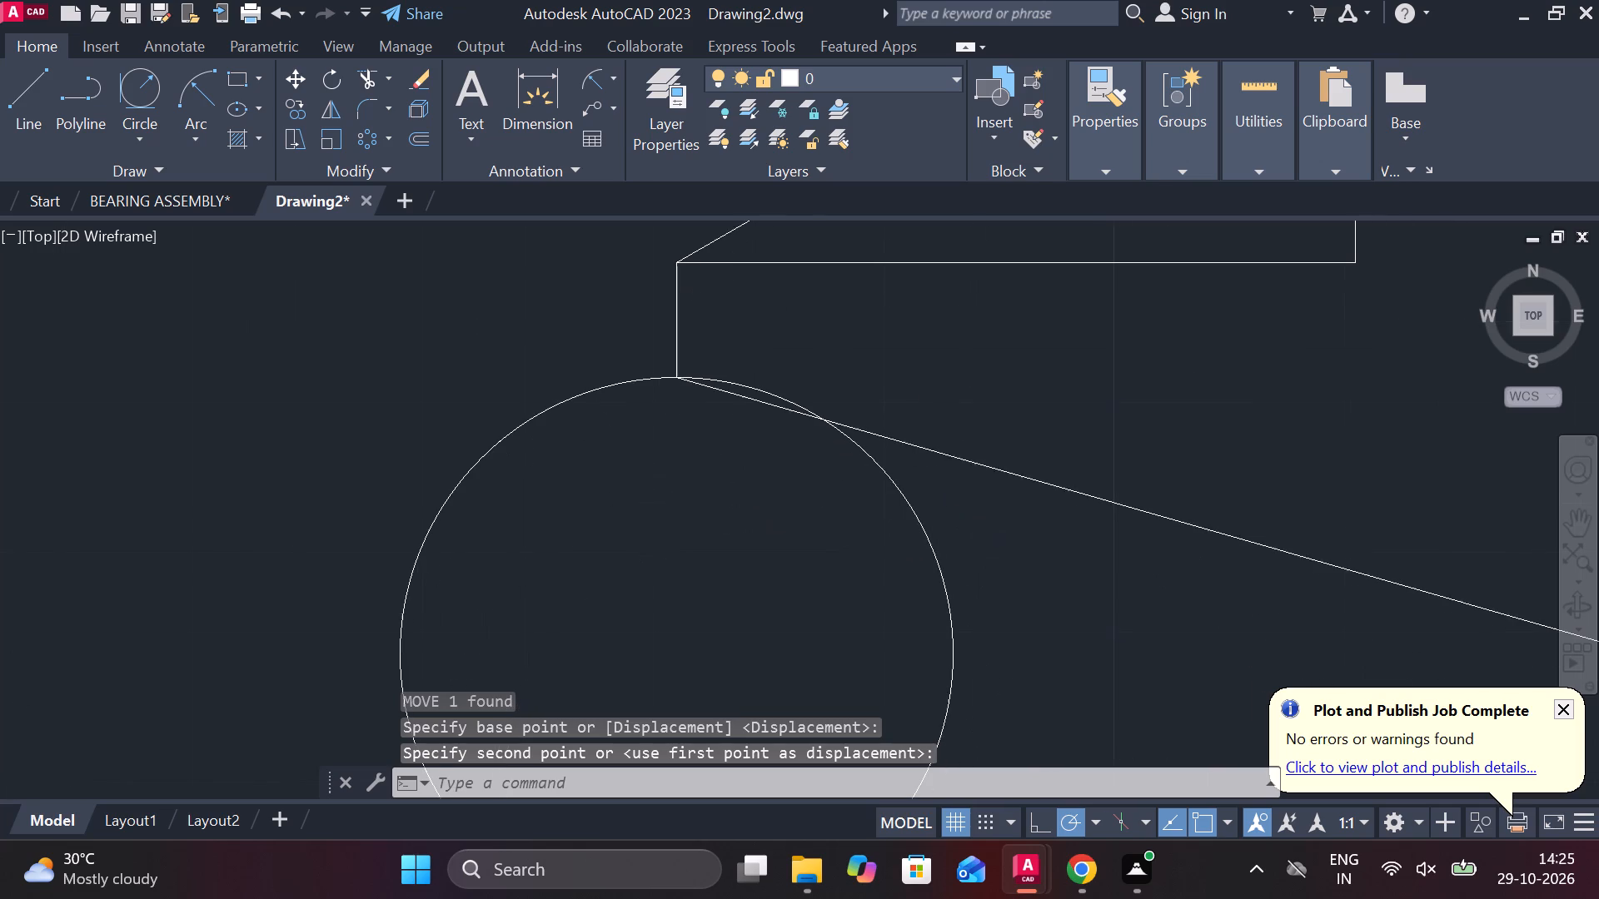
pyautogui.write('TR')
pyautogui.press('space')
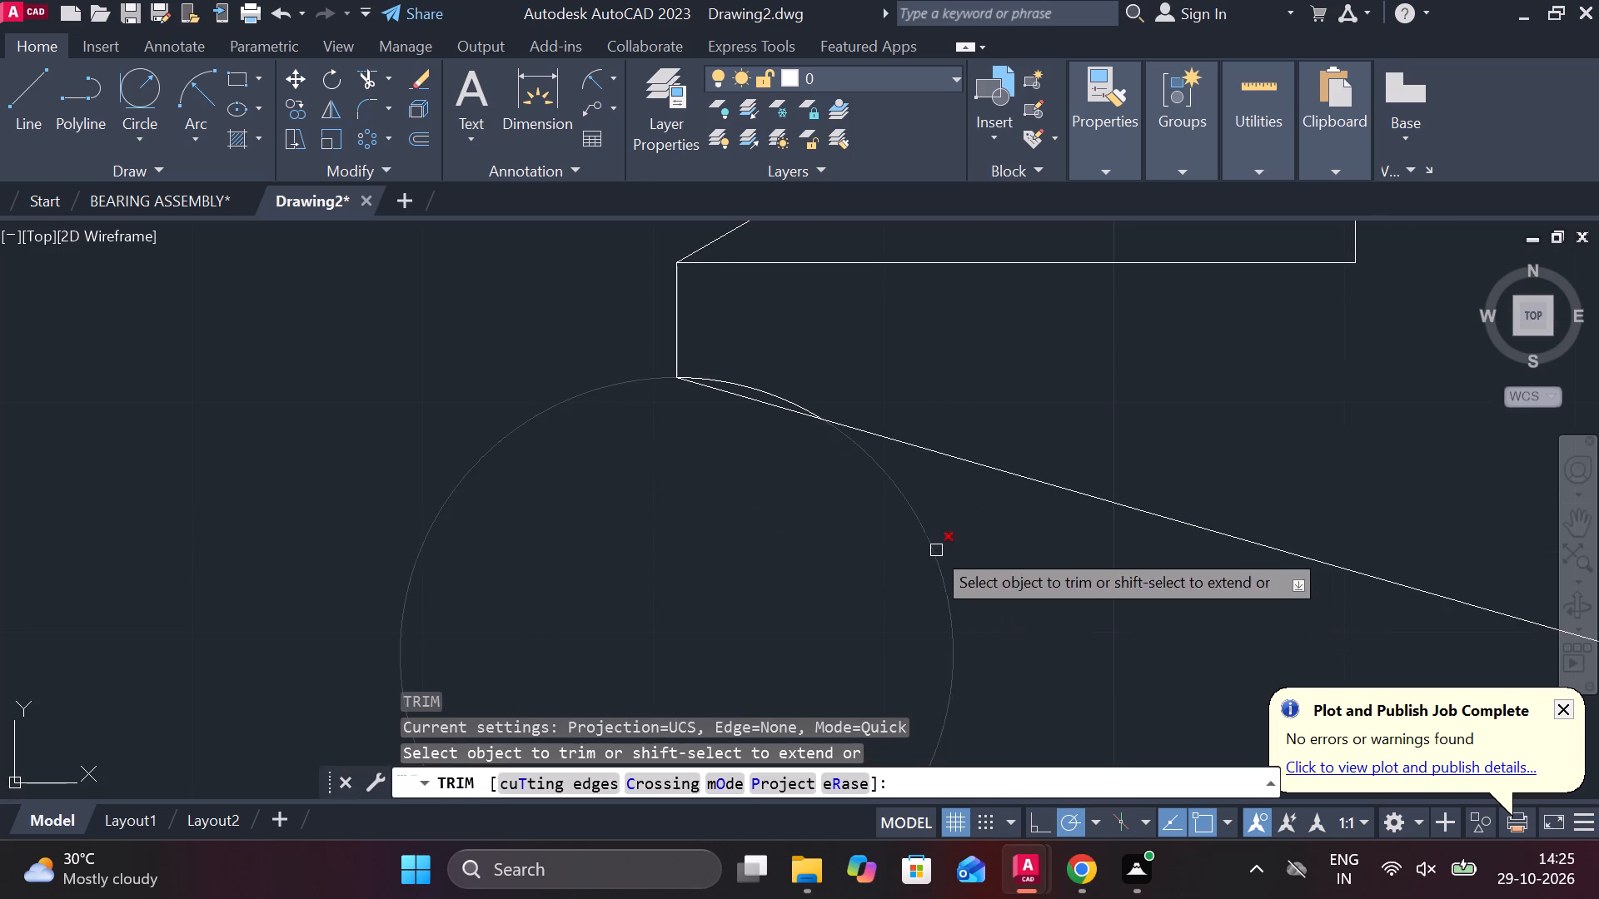
pyautogui.click(915, 524)
pyautogui.click(760, 406)
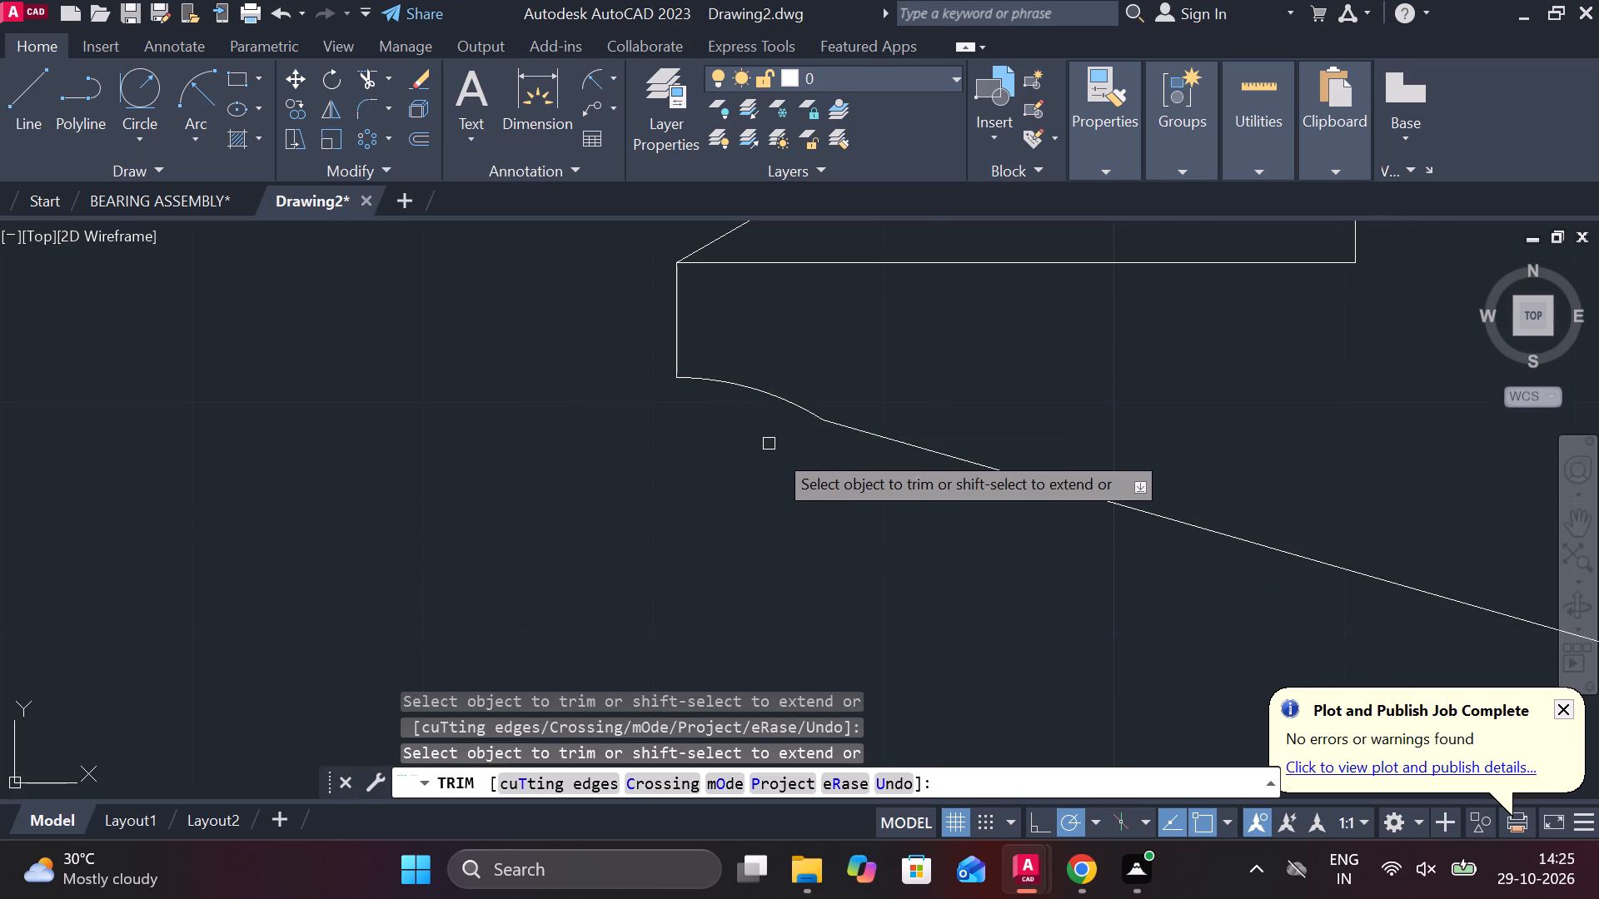
pyautogui.scroll(-2, 826, 471)
pyautogui.press('Escape')
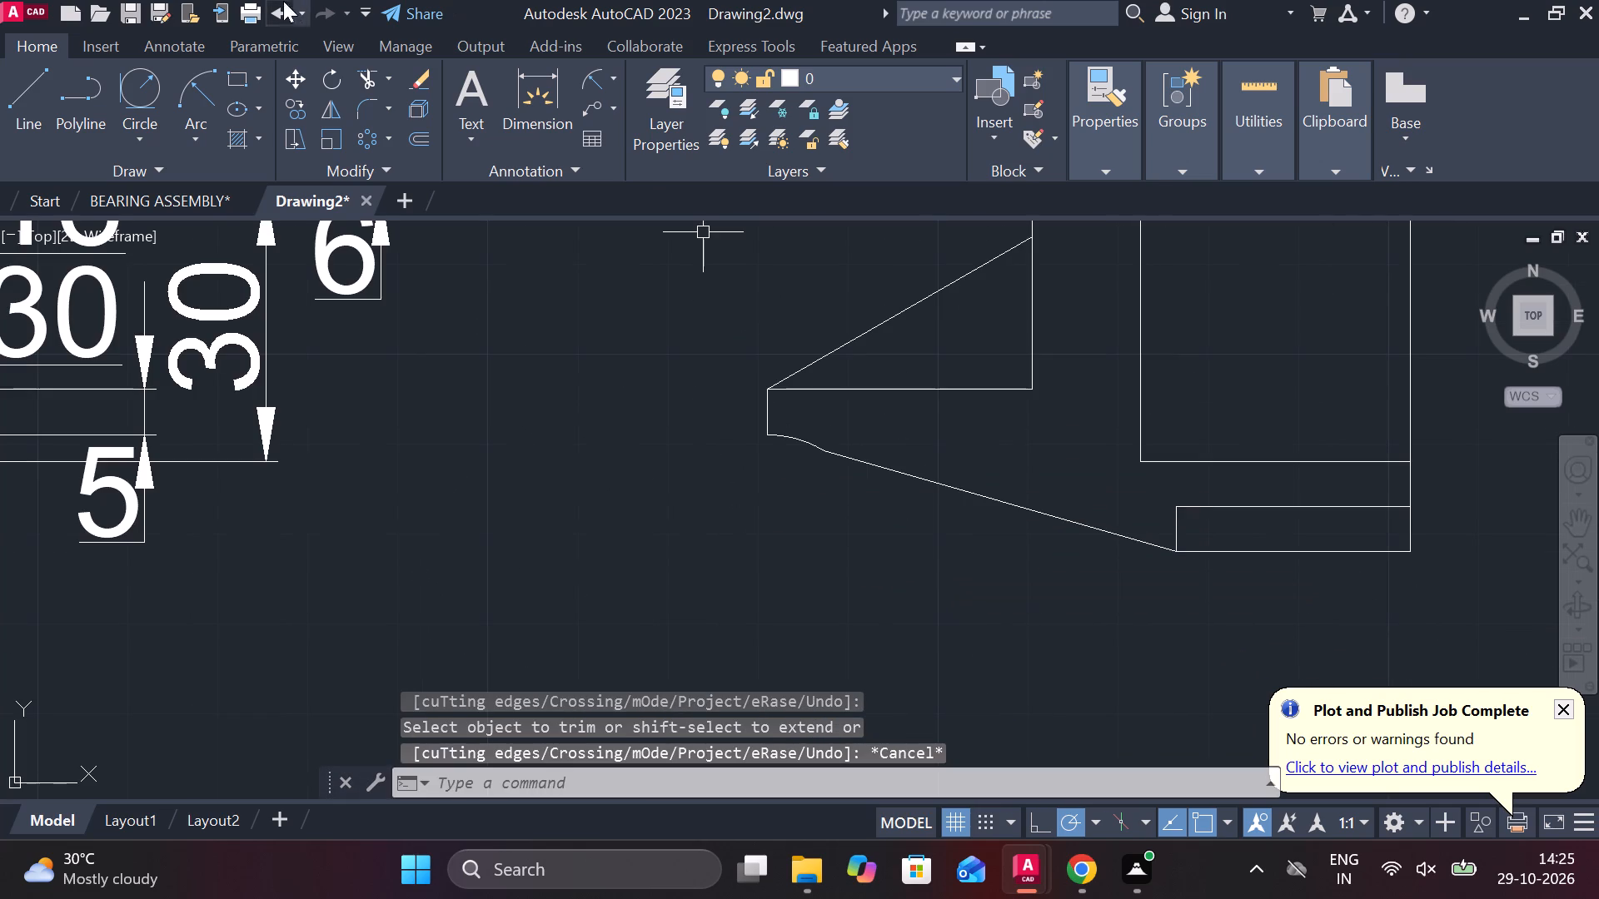
# Draw a start-end-radius arc from the short arc's inner end to the bottom rectangle's lower outer corner, radius about 100.
pyautogui.click(187, 83)
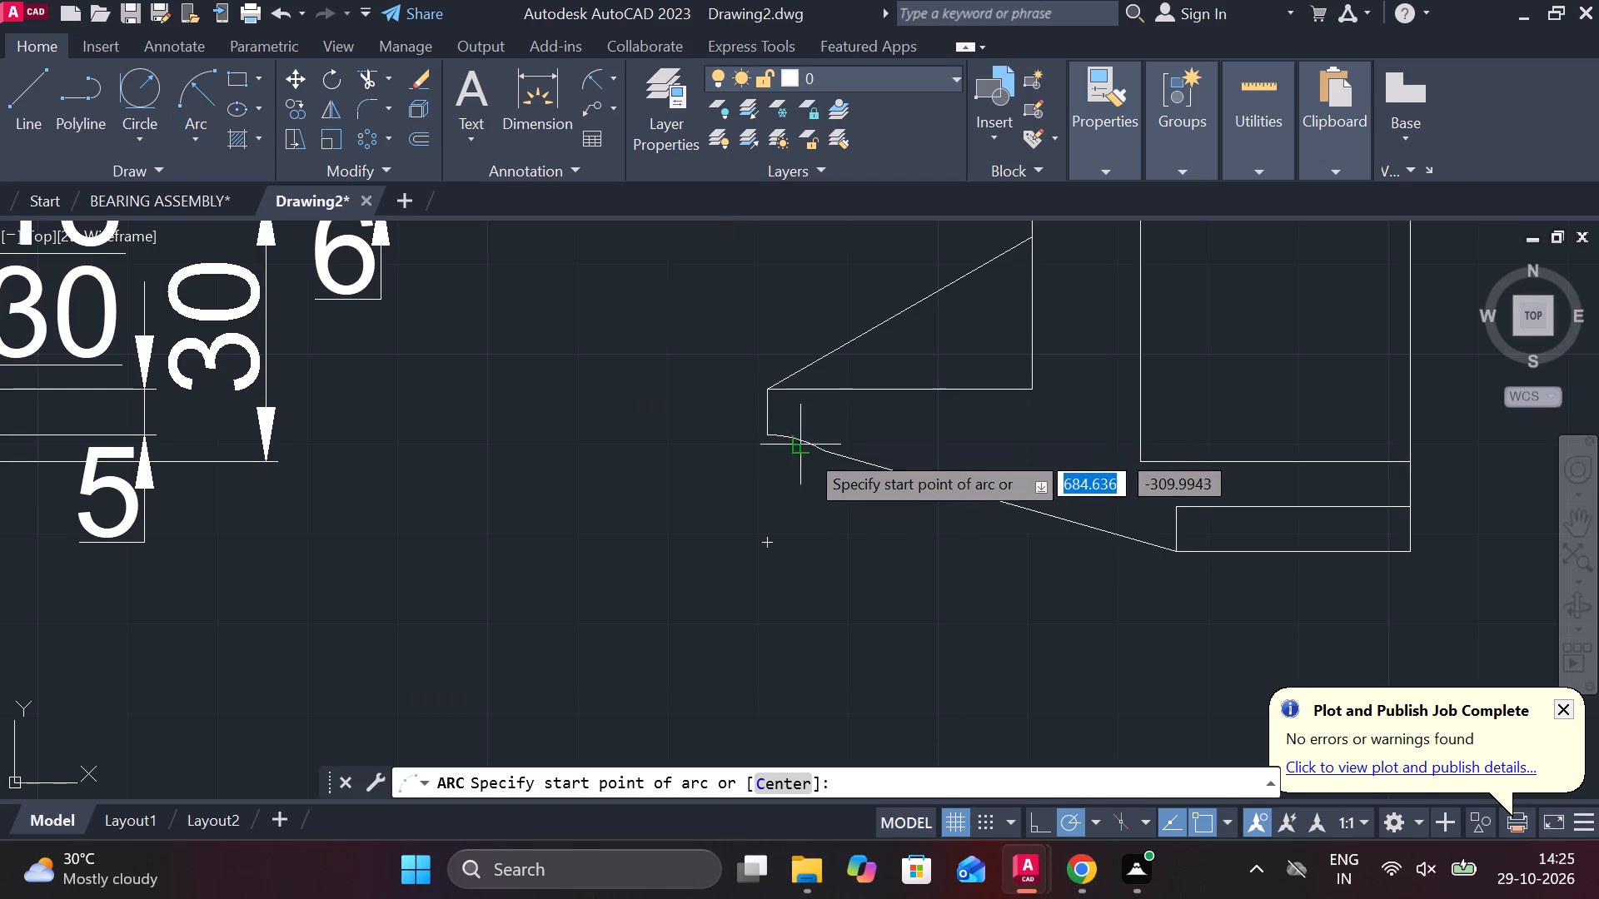
pyautogui.click(815, 449)
pyautogui.click(1173, 545)
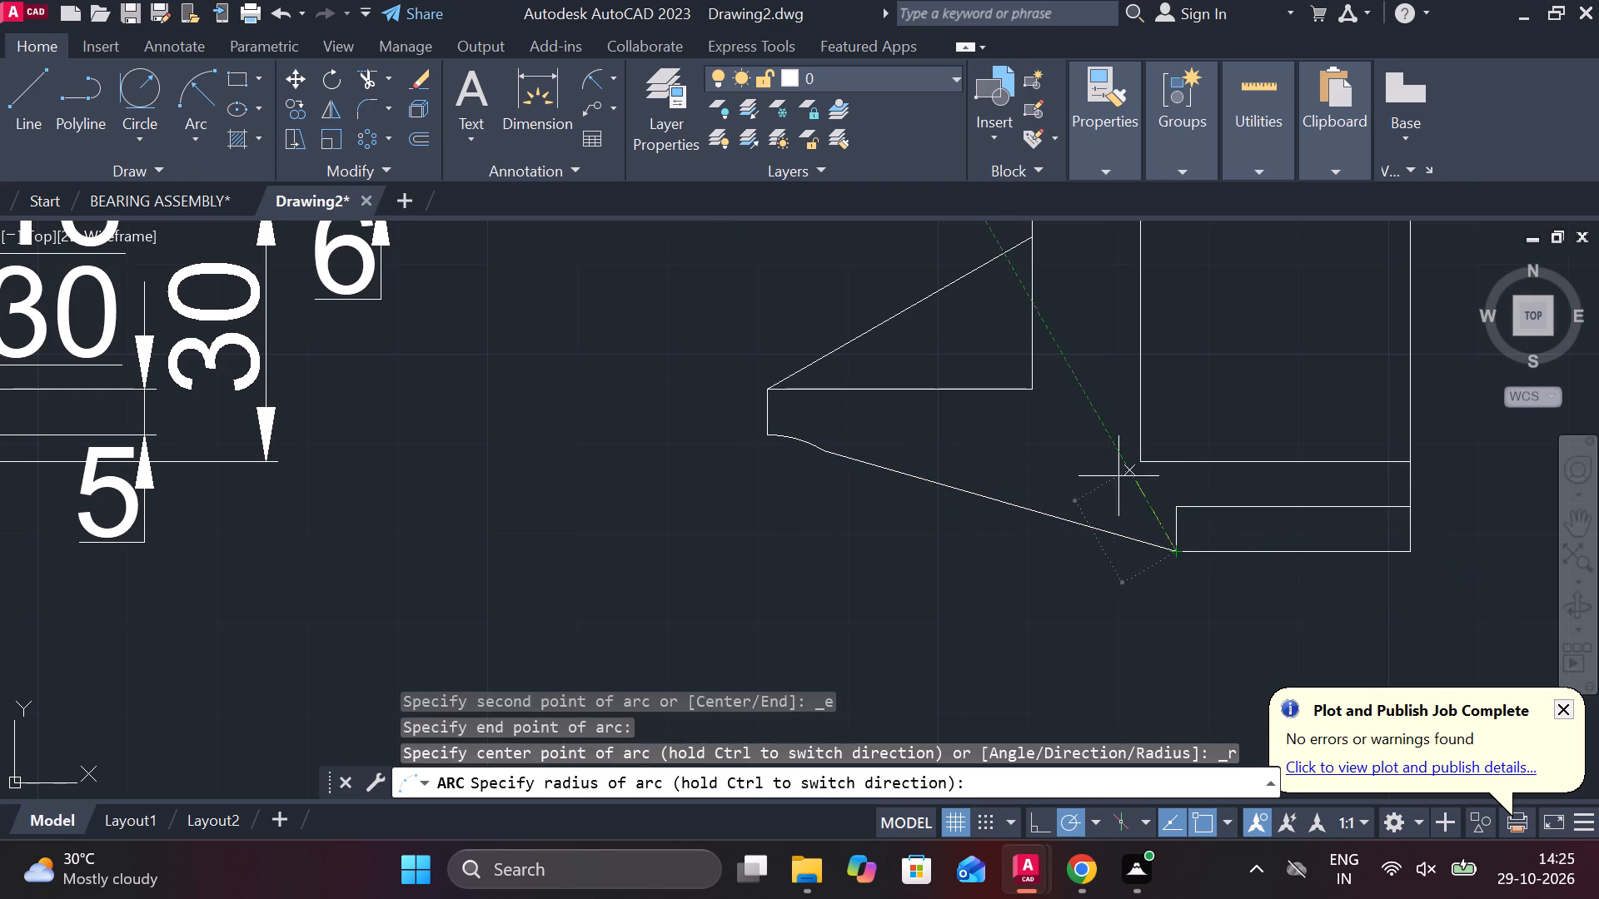
pyautogui.moveTo(1320, 454); pyautogui.dragTo(1288, 456, button='middle')
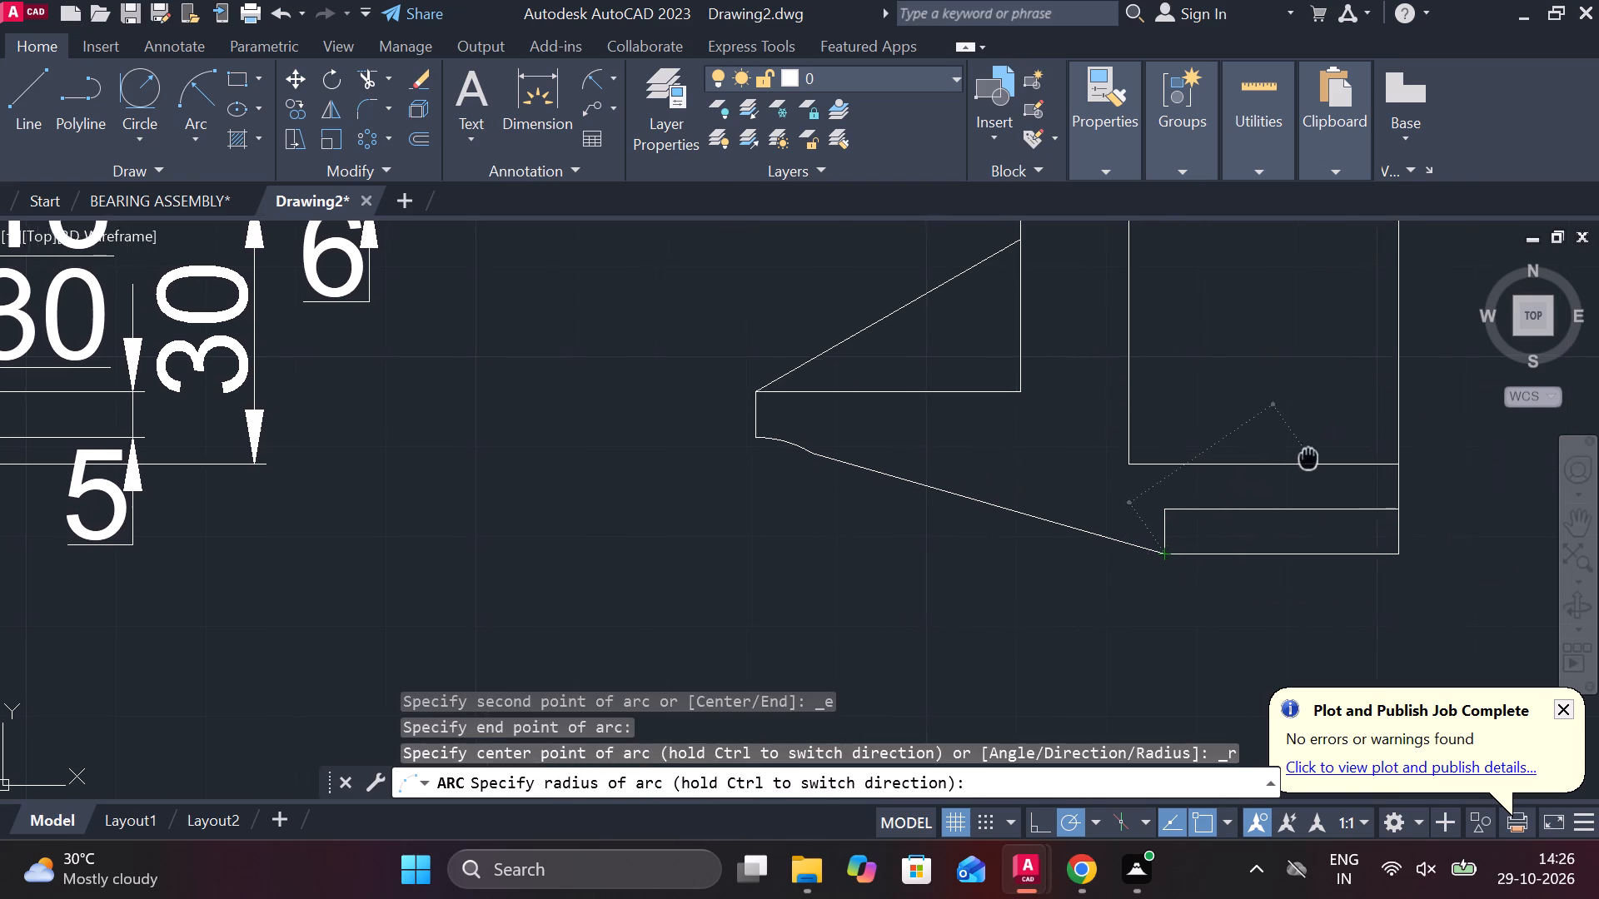
pyautogui.moveTo(1288, 456); pyautogui.dragTo(1114, 456, button='middle')
pyautogui.scroll(-1, 1417, 575)
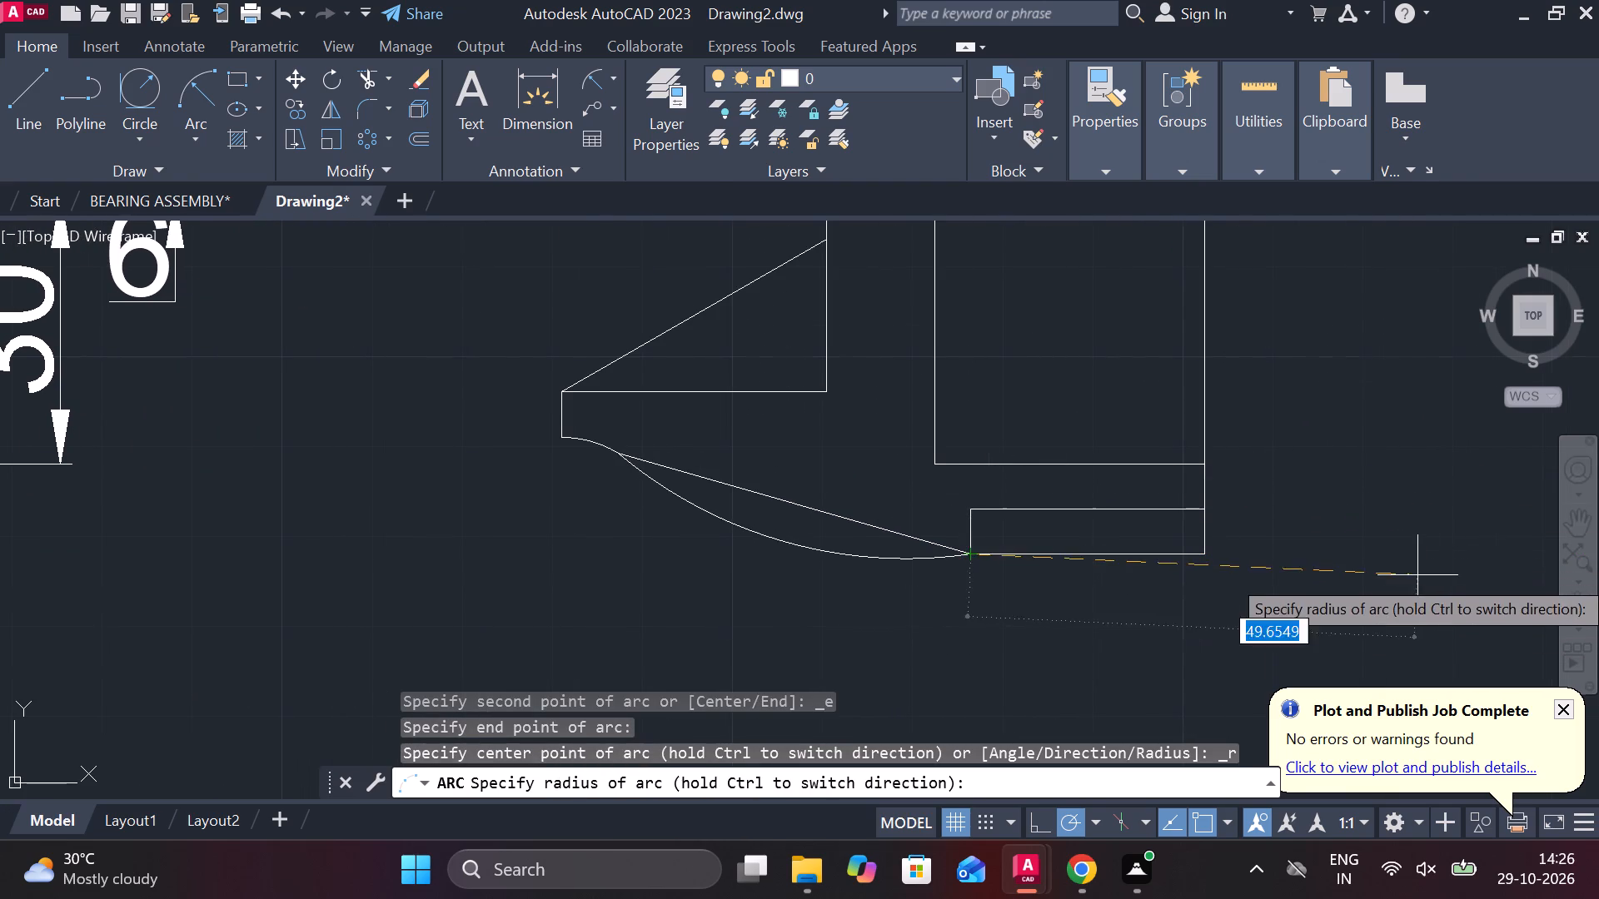
pyautogui.moveTo(1425, 578); pyautogui.dragTo(1242, 539, button='middle')
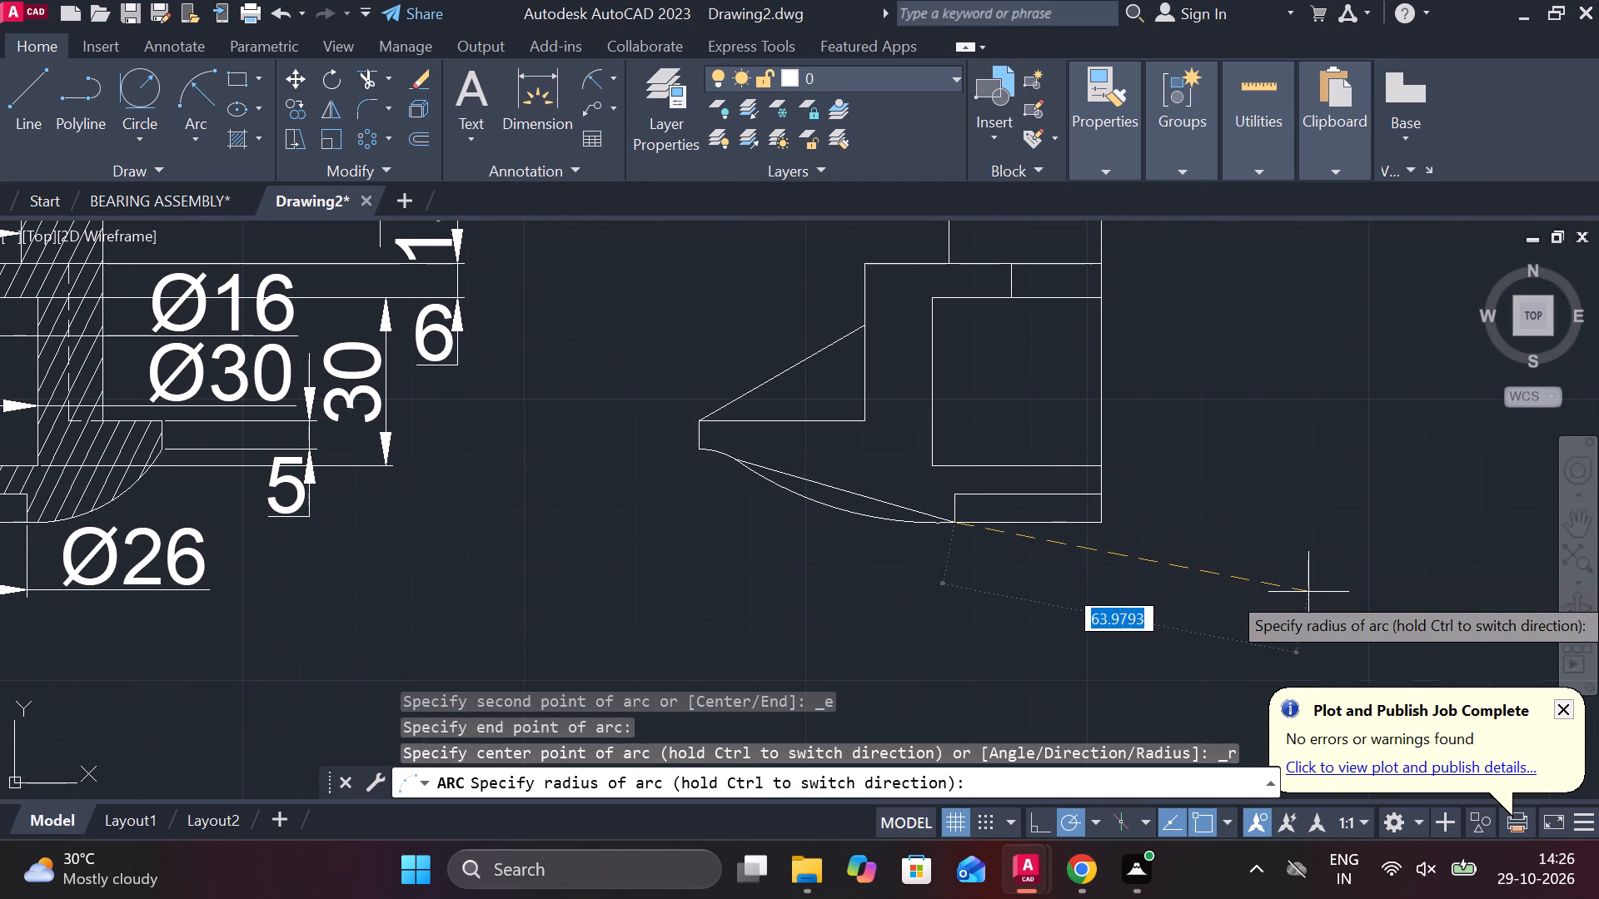
pyautogui.moveTo(1387, 549); pyautogui.dragTo(1238, 524, button='middle')
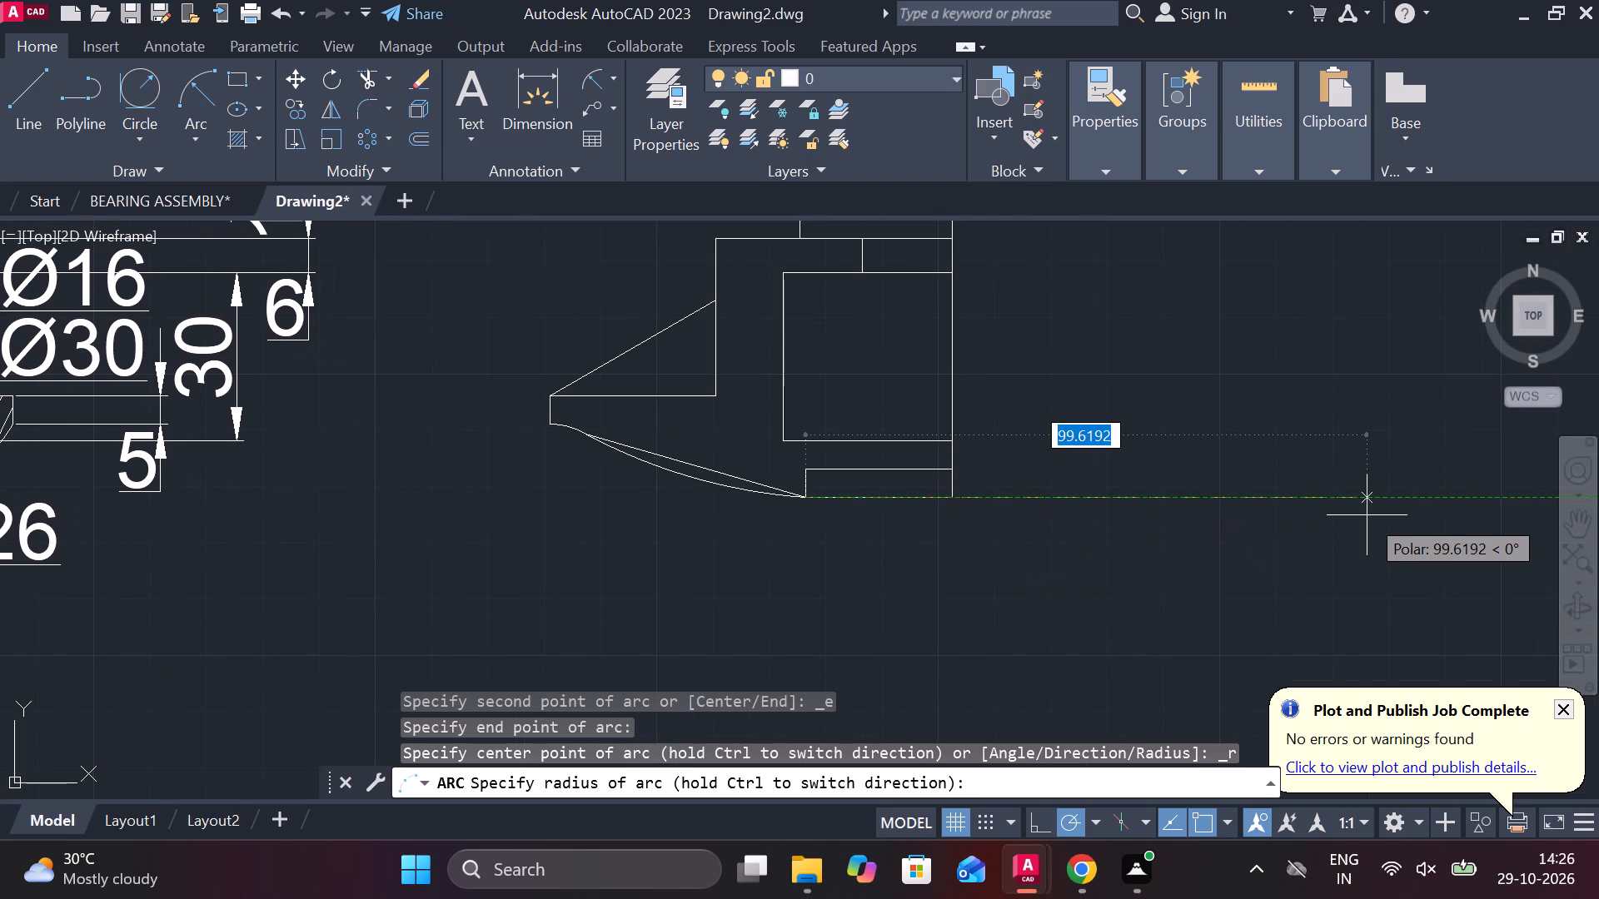
# Trim away the straight sloping line between the ends of the new large arc.
pyautogui.write('TR')
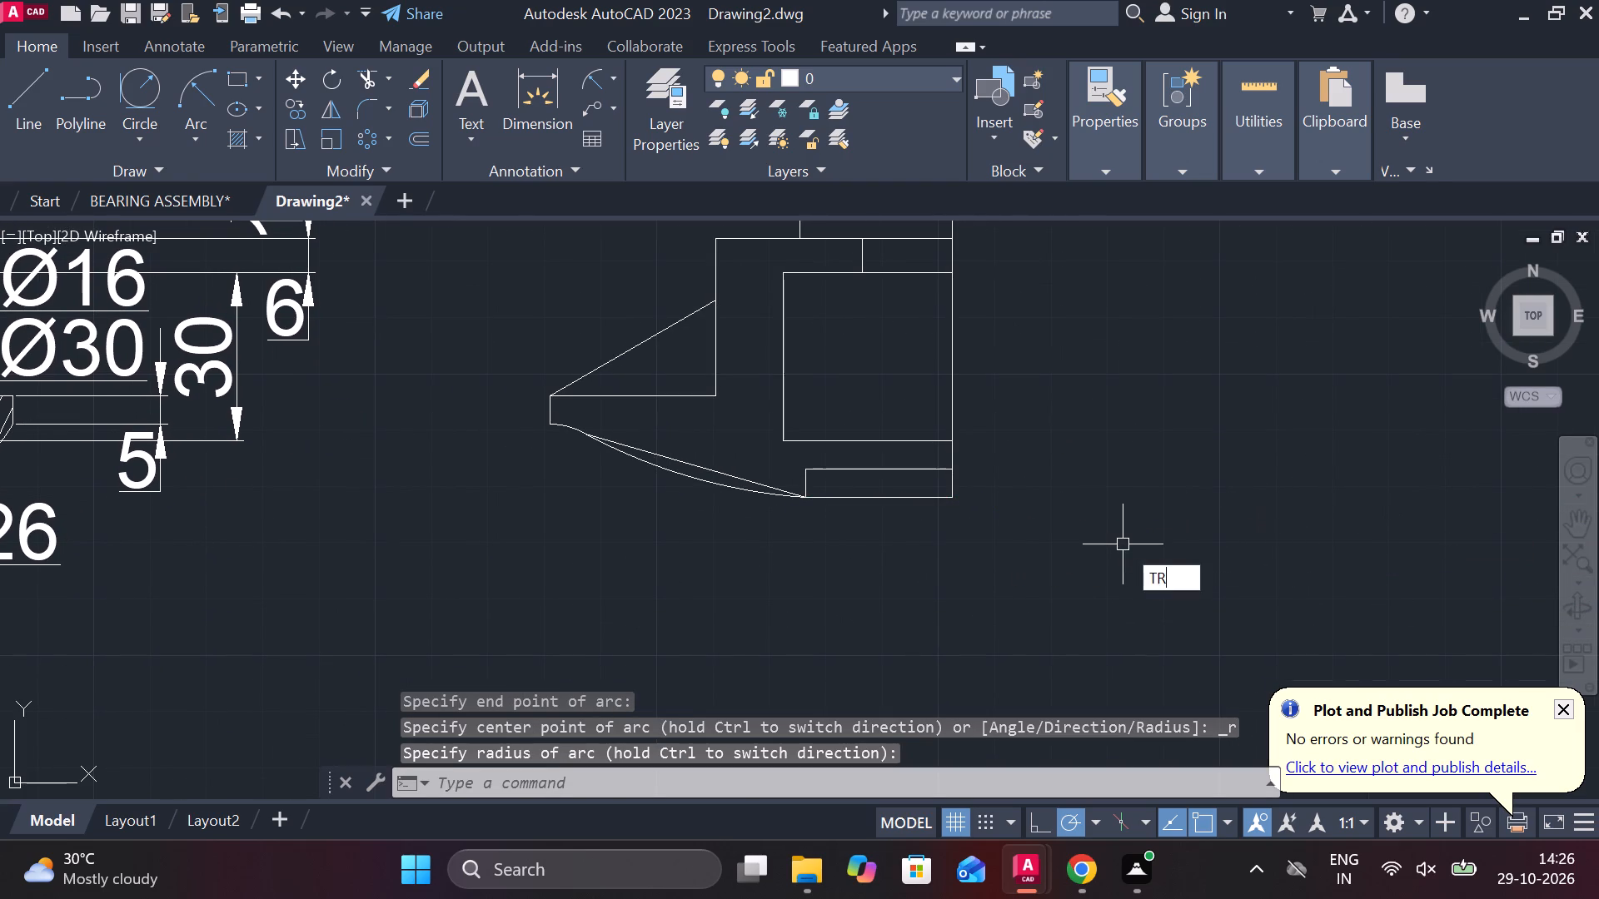
pyautogui.press('space')
pyautogui.click(730, 474)
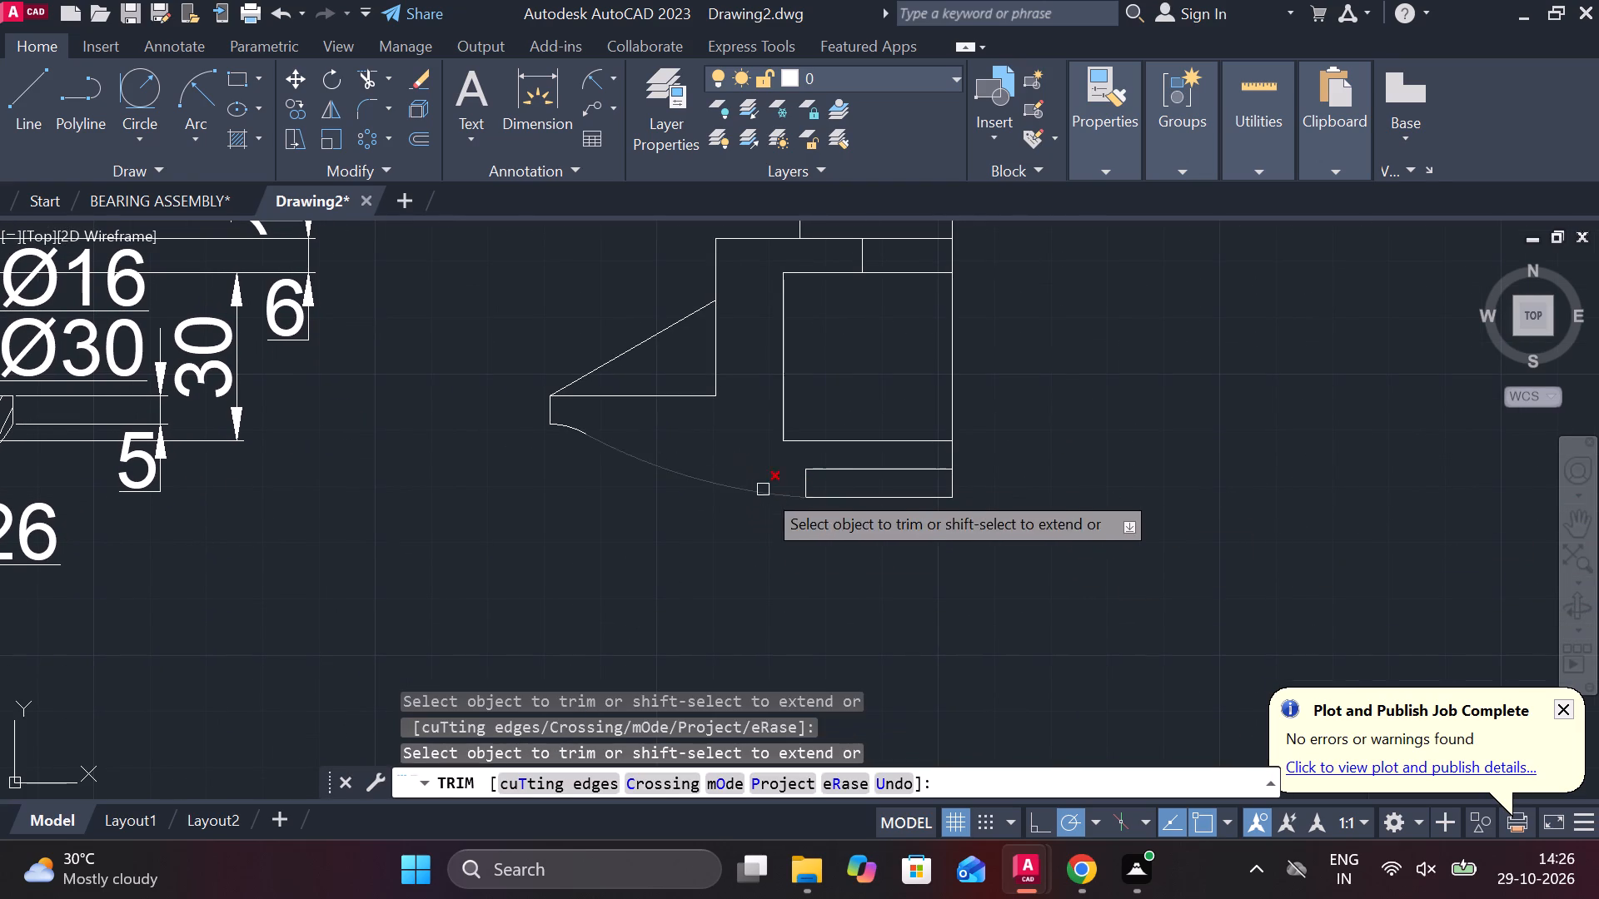
pyautogui.moveTo(750, 540); pyautogui.dragTo(799, 552, button='middle')
pyautogui.scroll(-1, 812, 554)
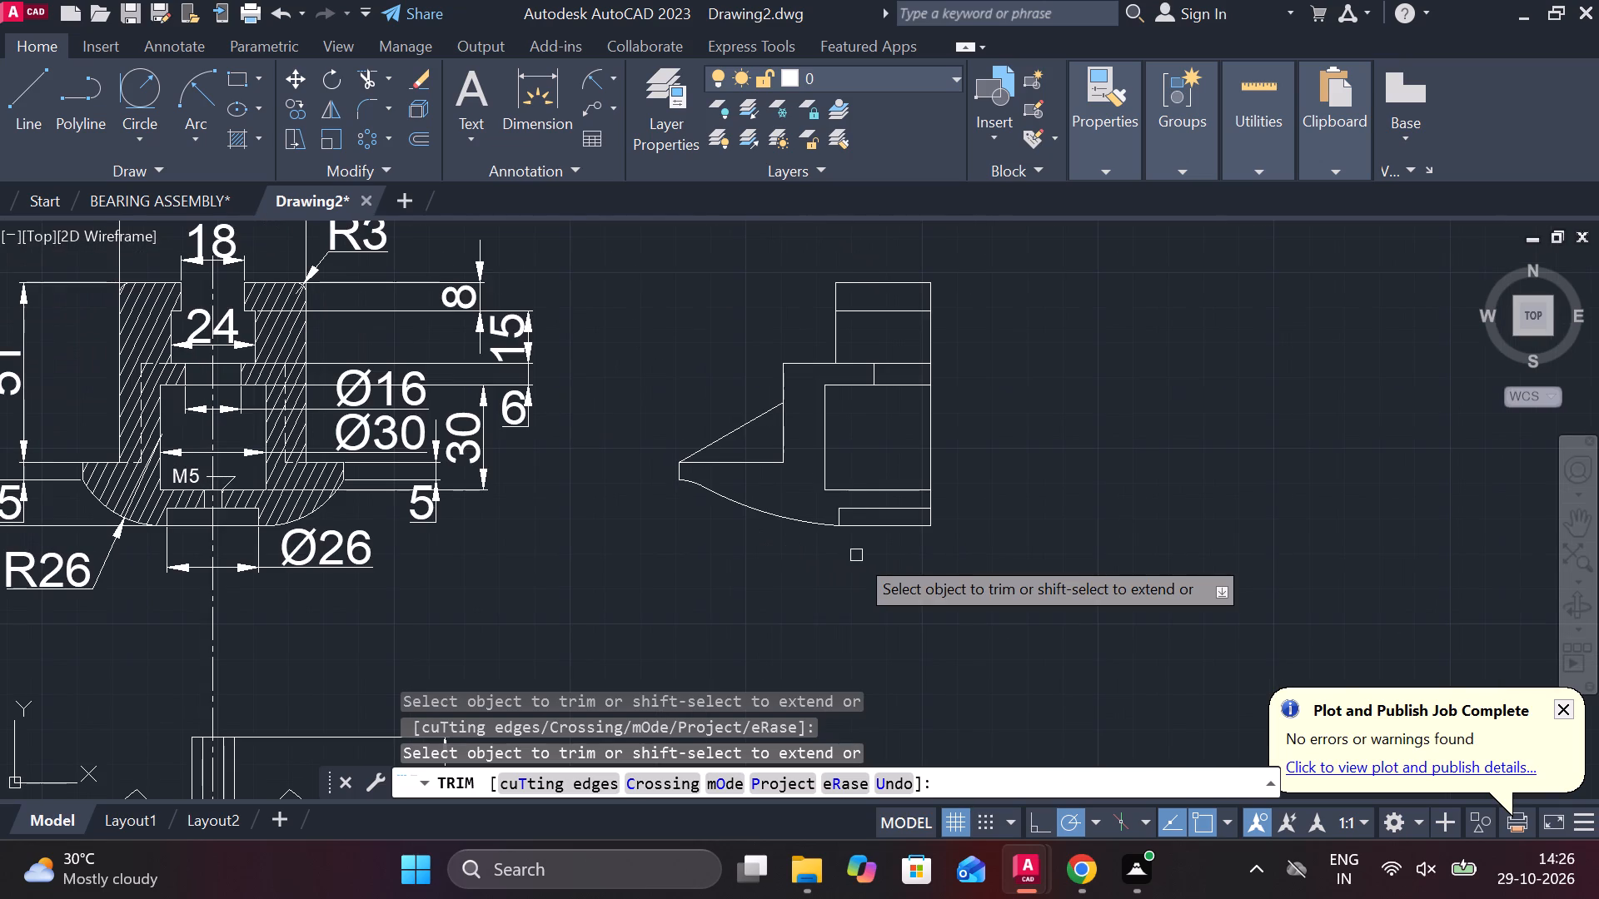
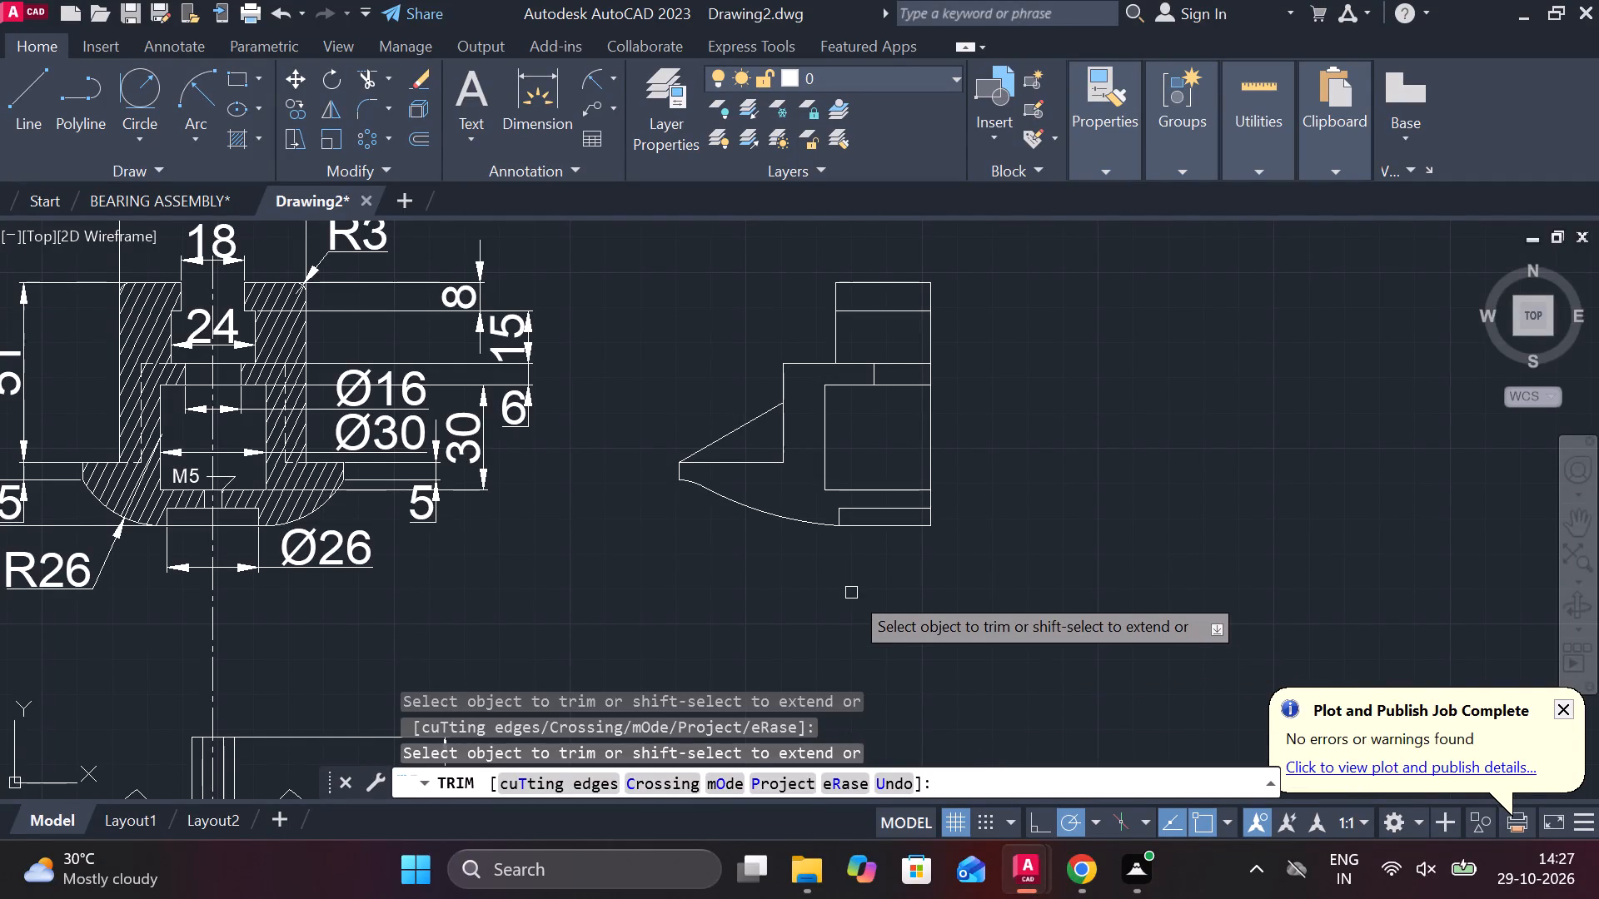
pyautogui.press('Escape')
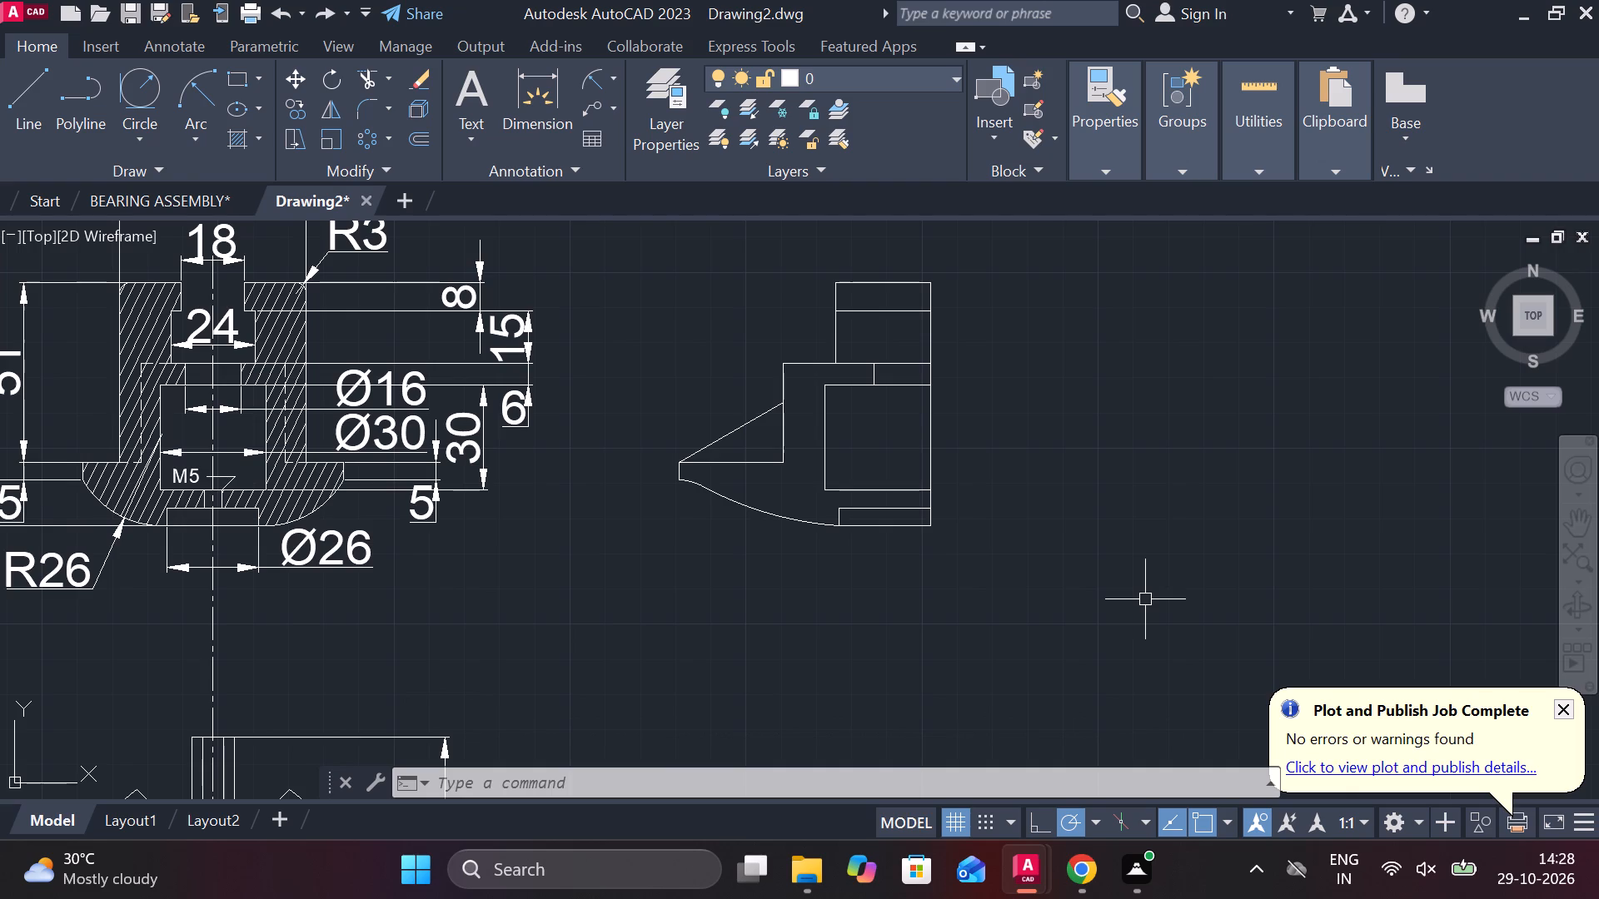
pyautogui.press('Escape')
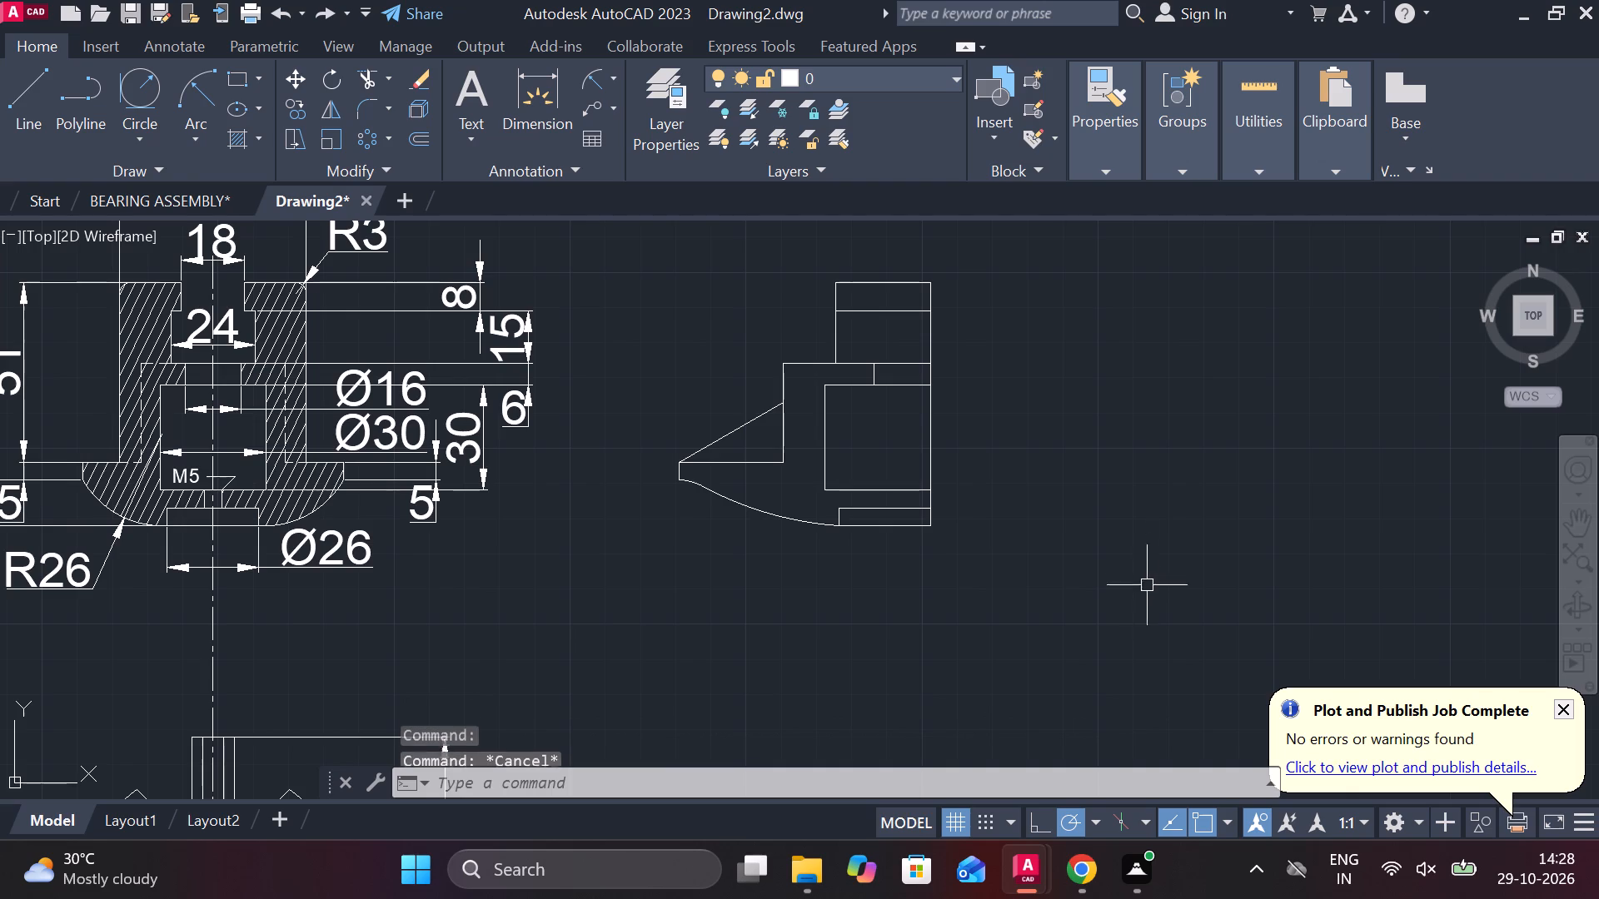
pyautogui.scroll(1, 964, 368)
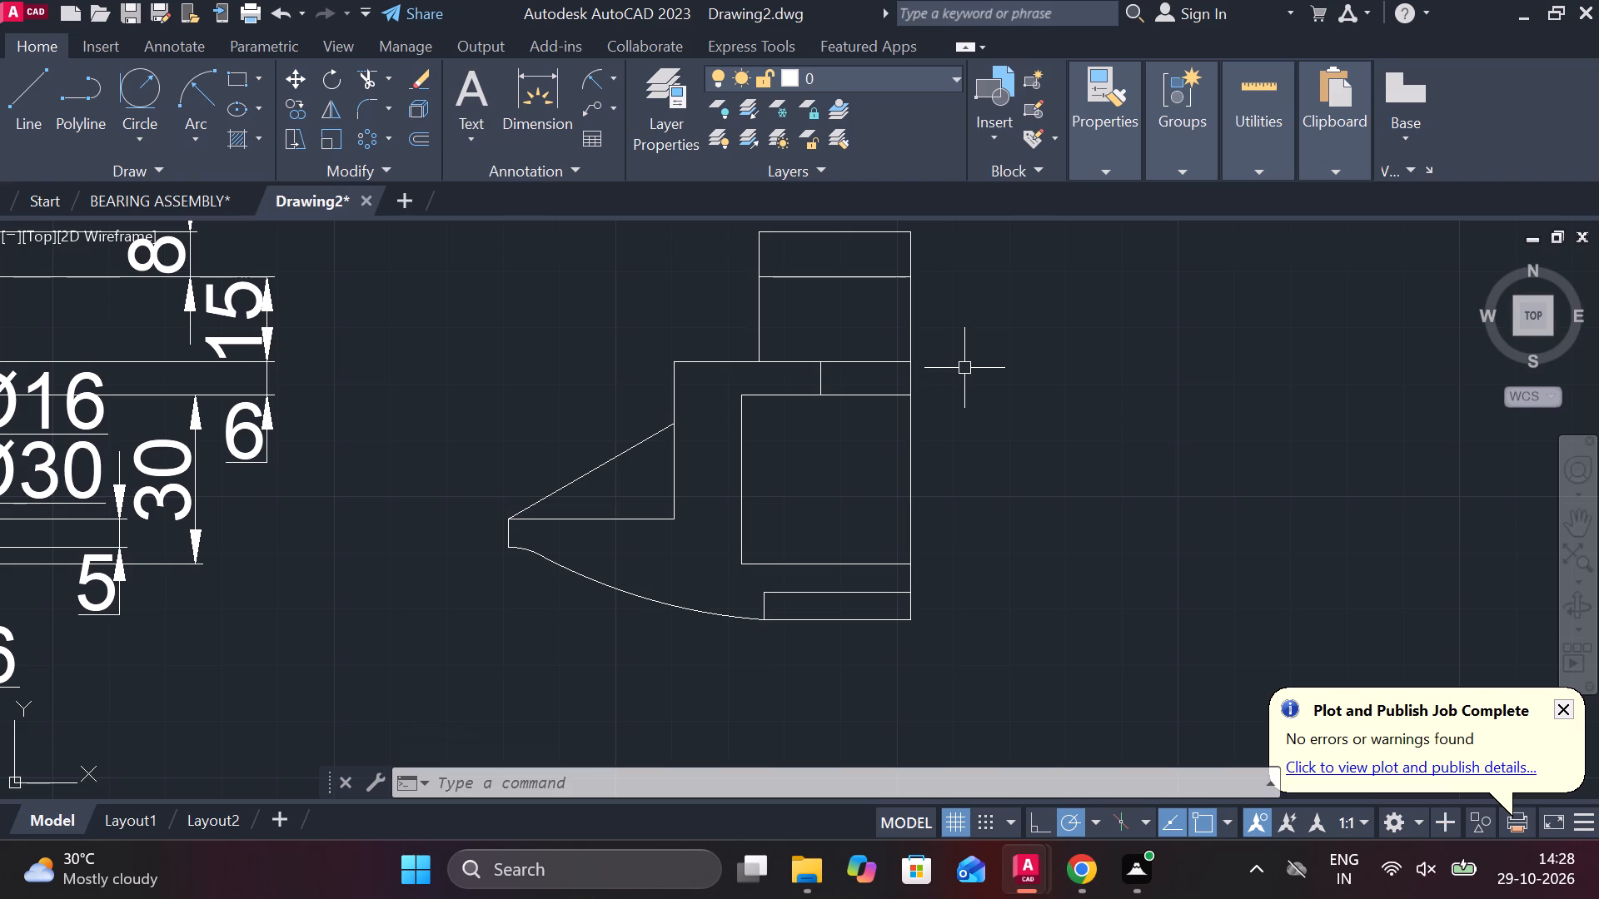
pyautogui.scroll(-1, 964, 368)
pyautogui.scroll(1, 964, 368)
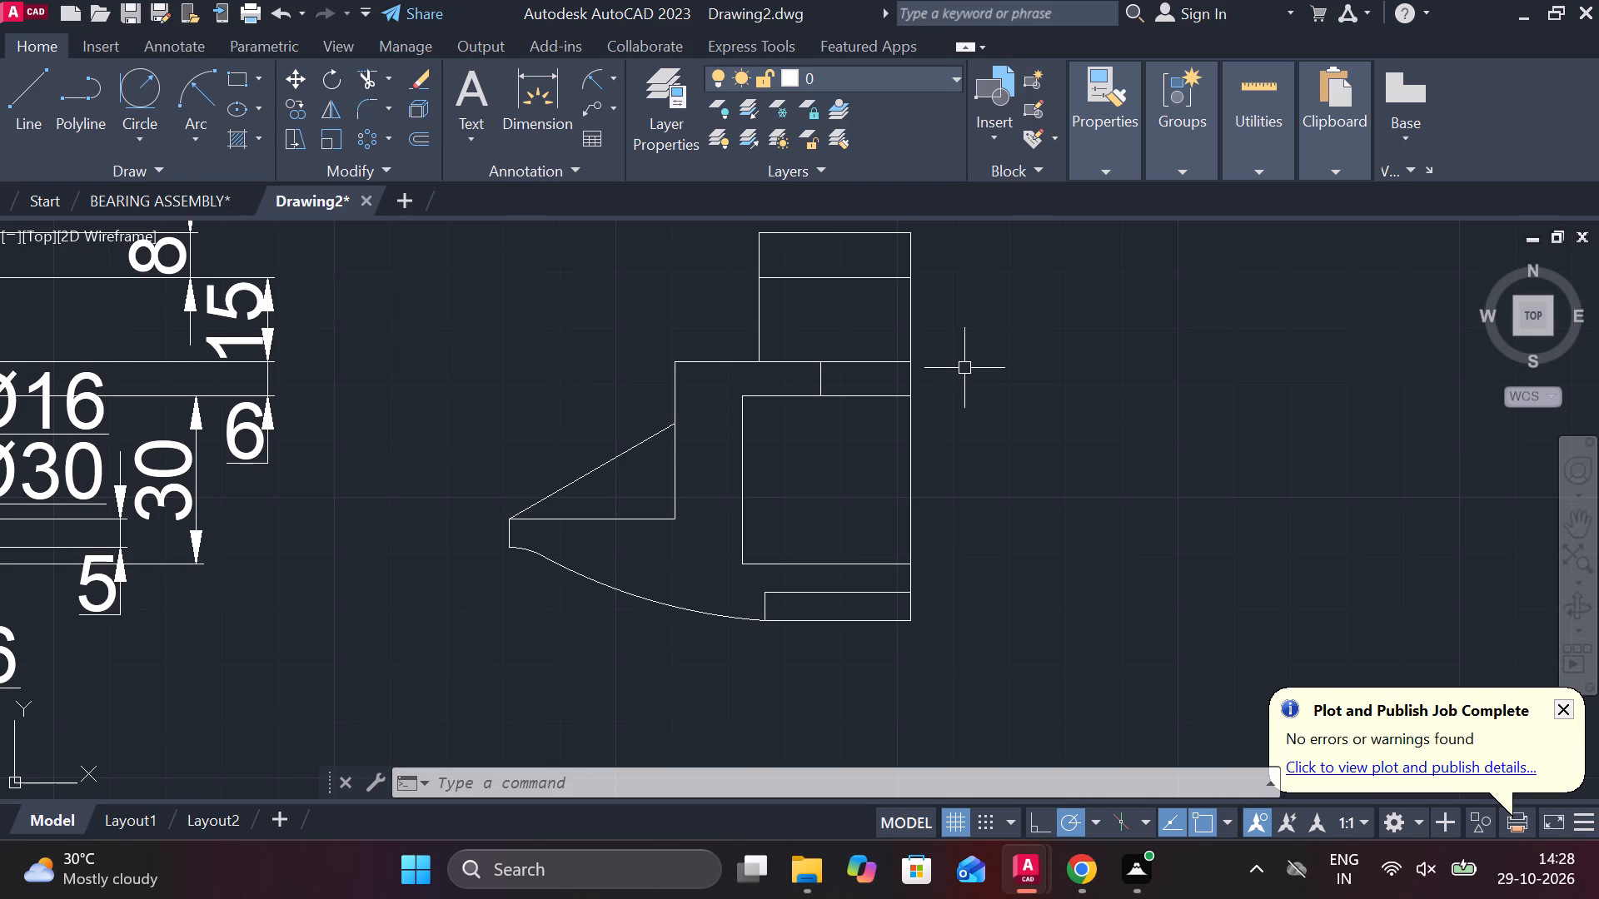
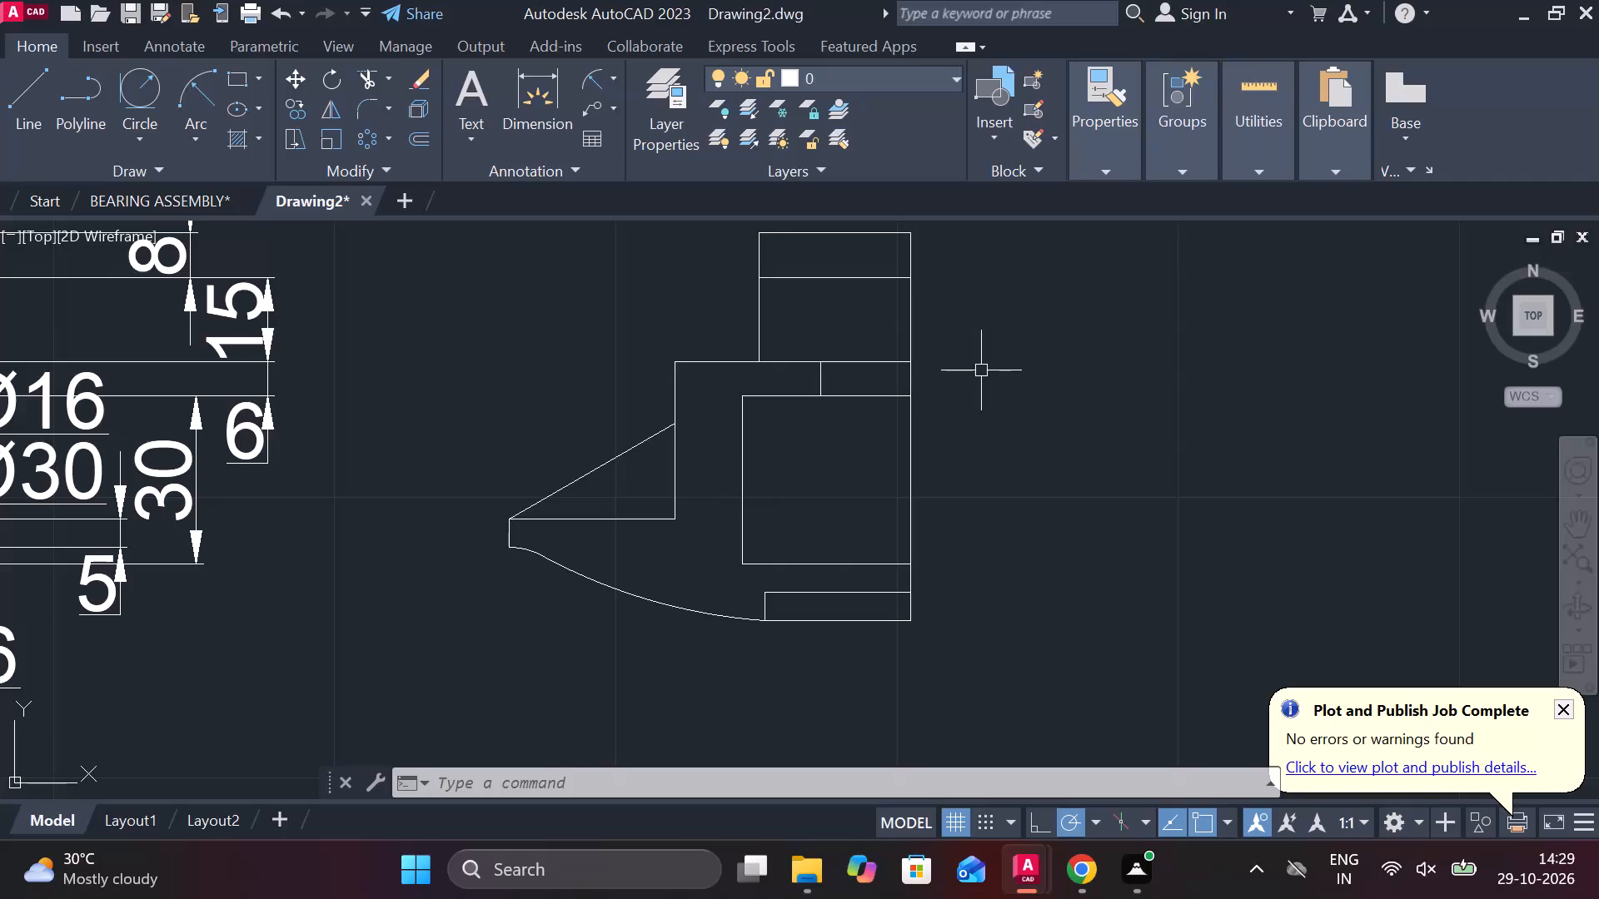
# Add a linear dimension across the top edge of the half-section profile, placed above it.
pyautogui.press('Escape')
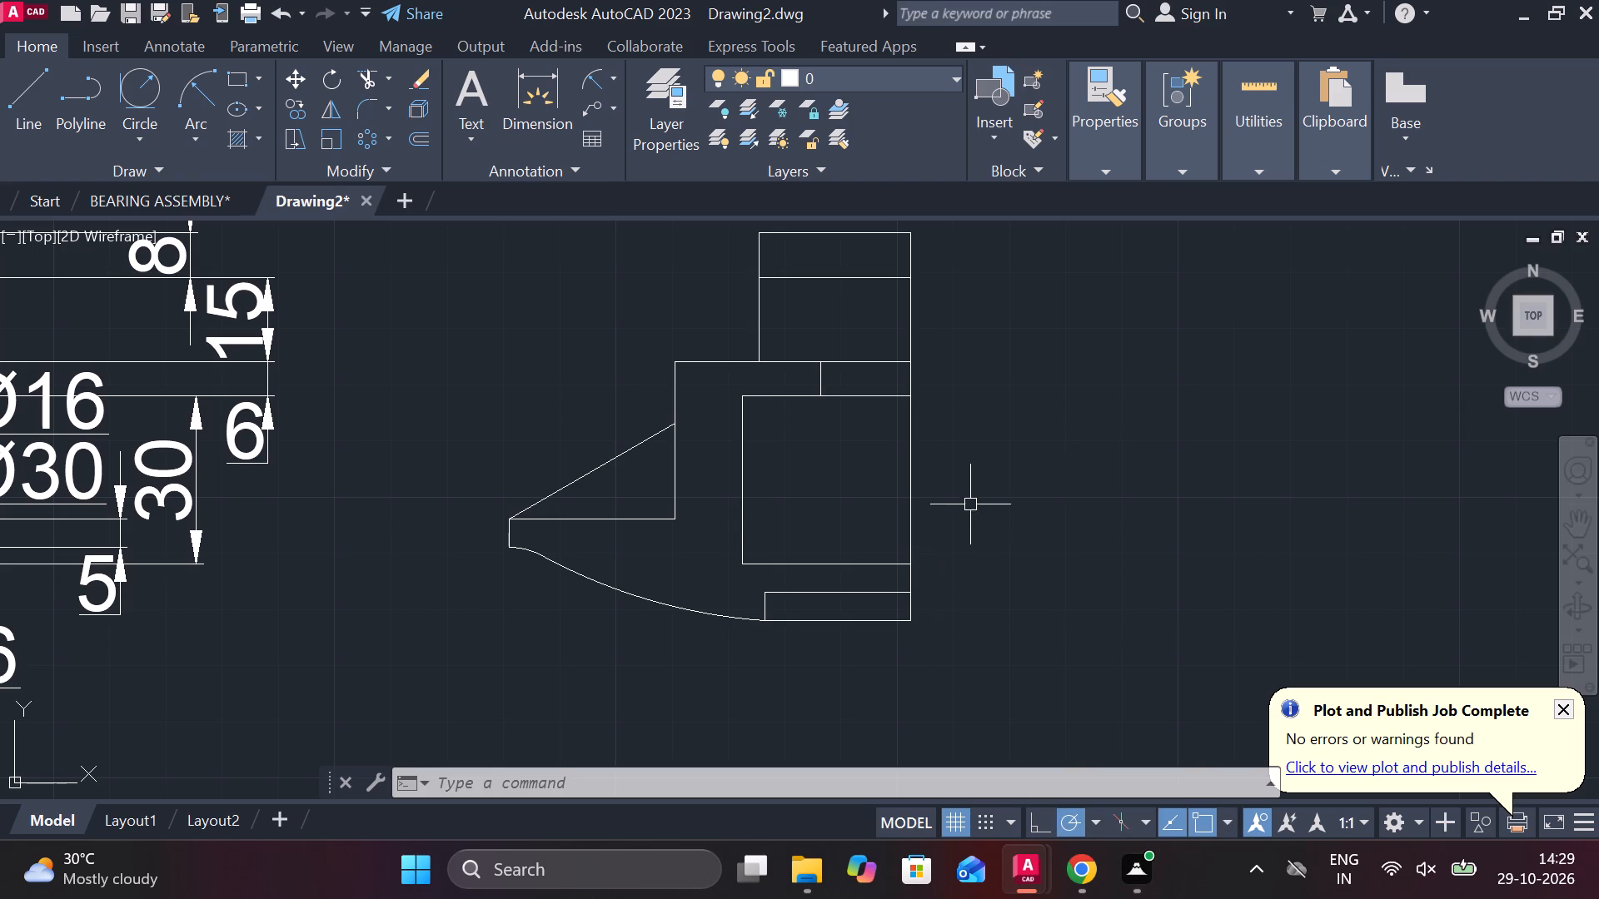
pyautogui.press('Escape')
pyautogui.moveTo(809, 479); pyautogui.dragTo(864, 529, button='middle')
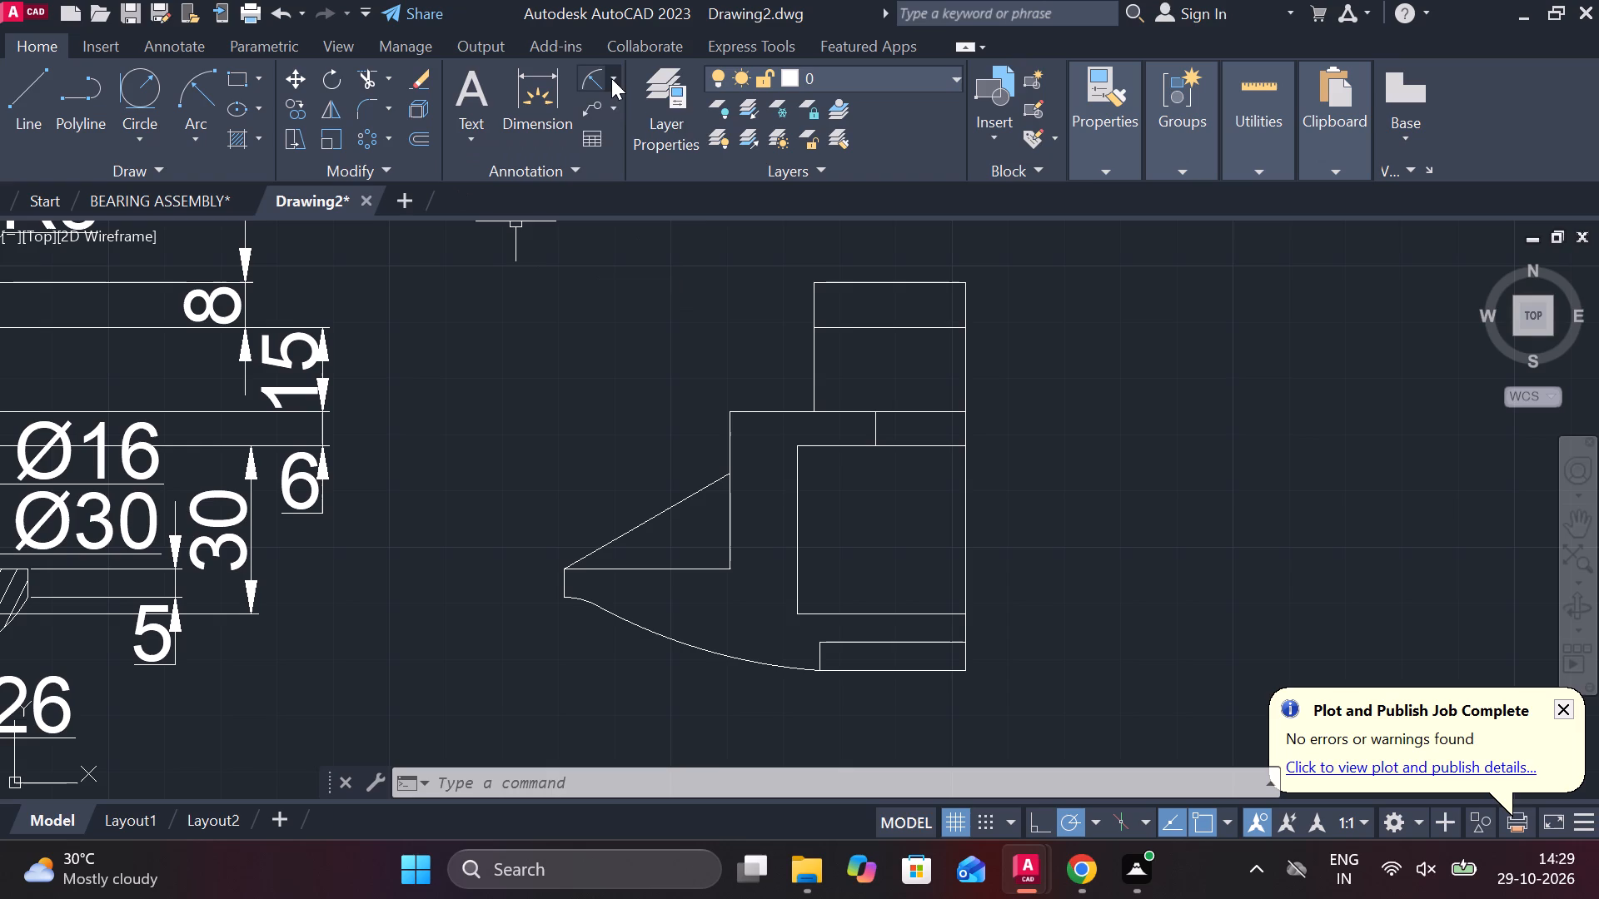
pyautogui.click(611, 78)
pyautogui.click(645, 132)
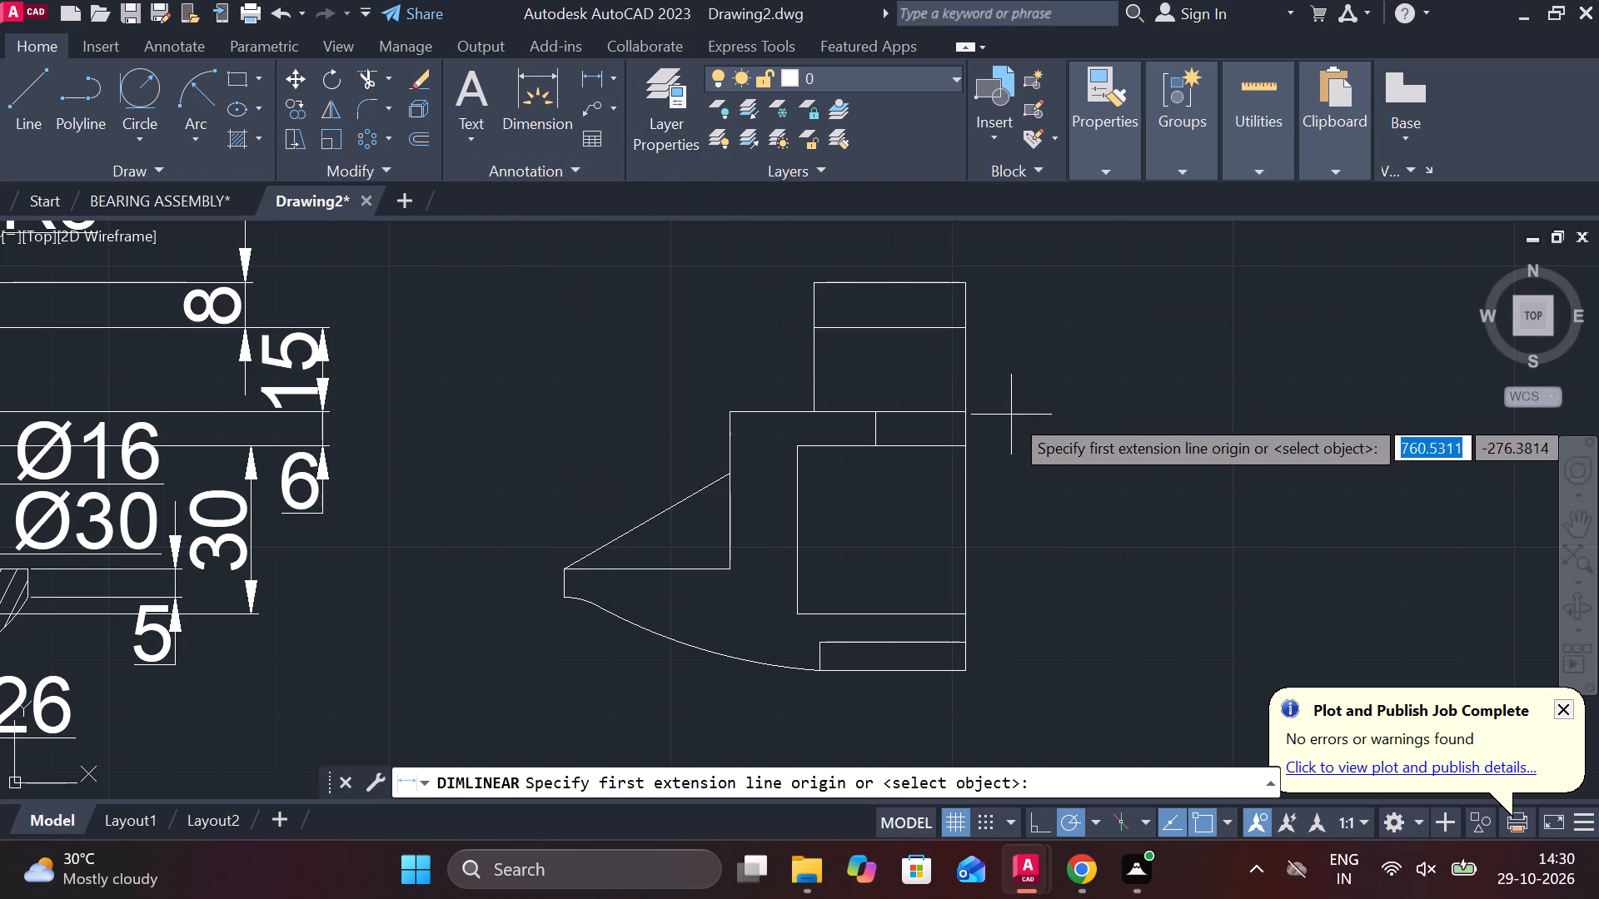
pyautogui.click(960, 289)
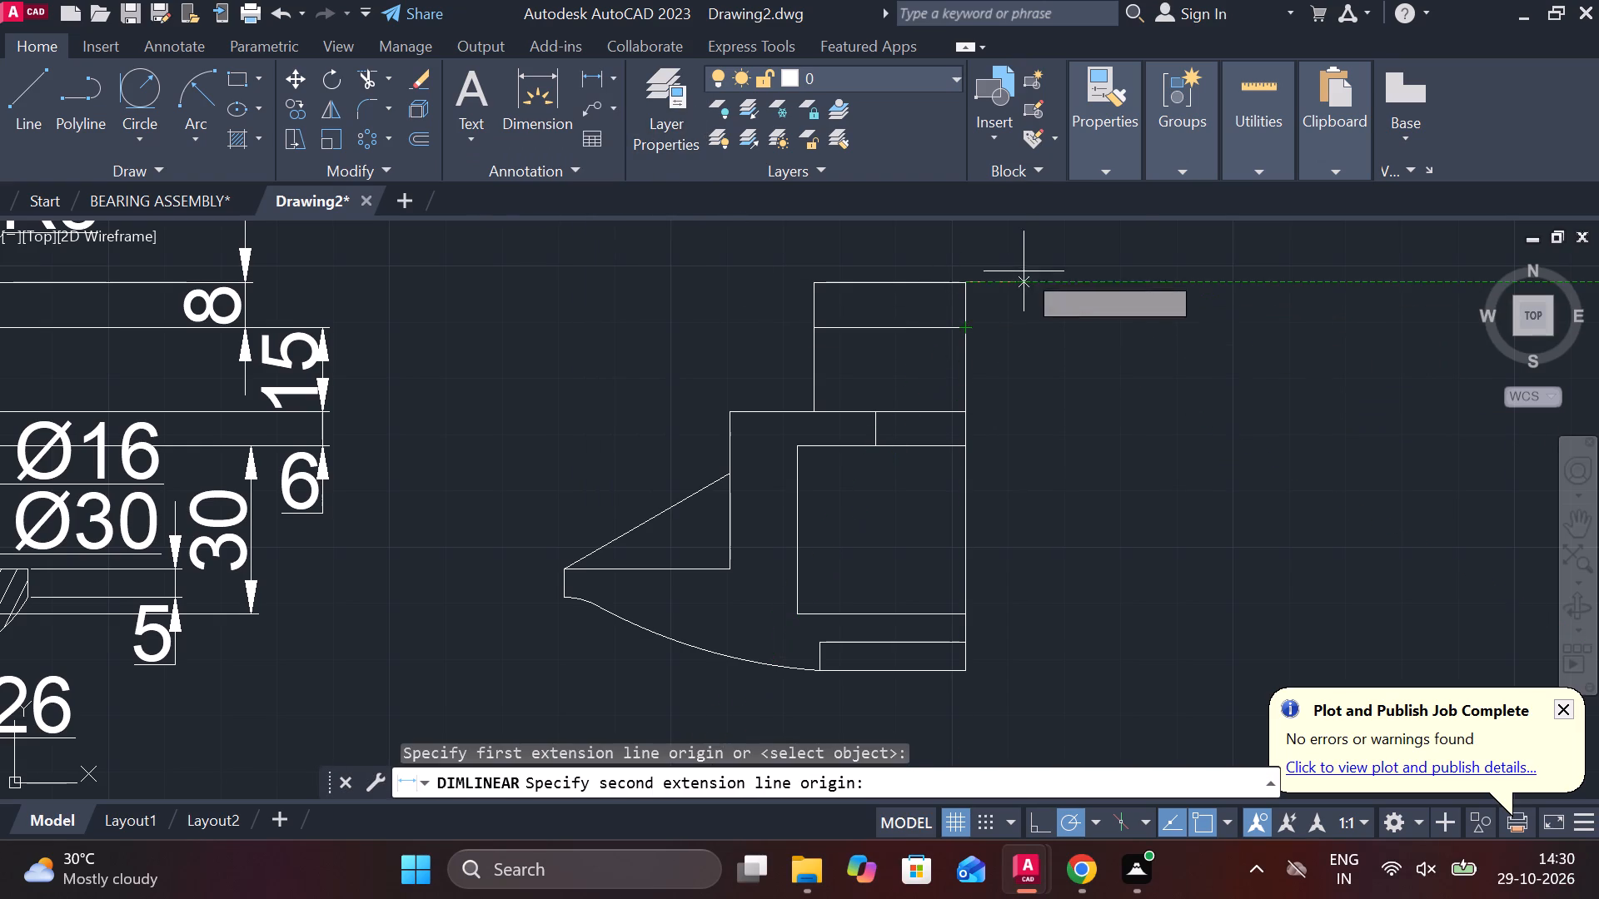
pyautogui.press('Escape')
pyautogui.press('space')
pyautogui.click(808, 278)
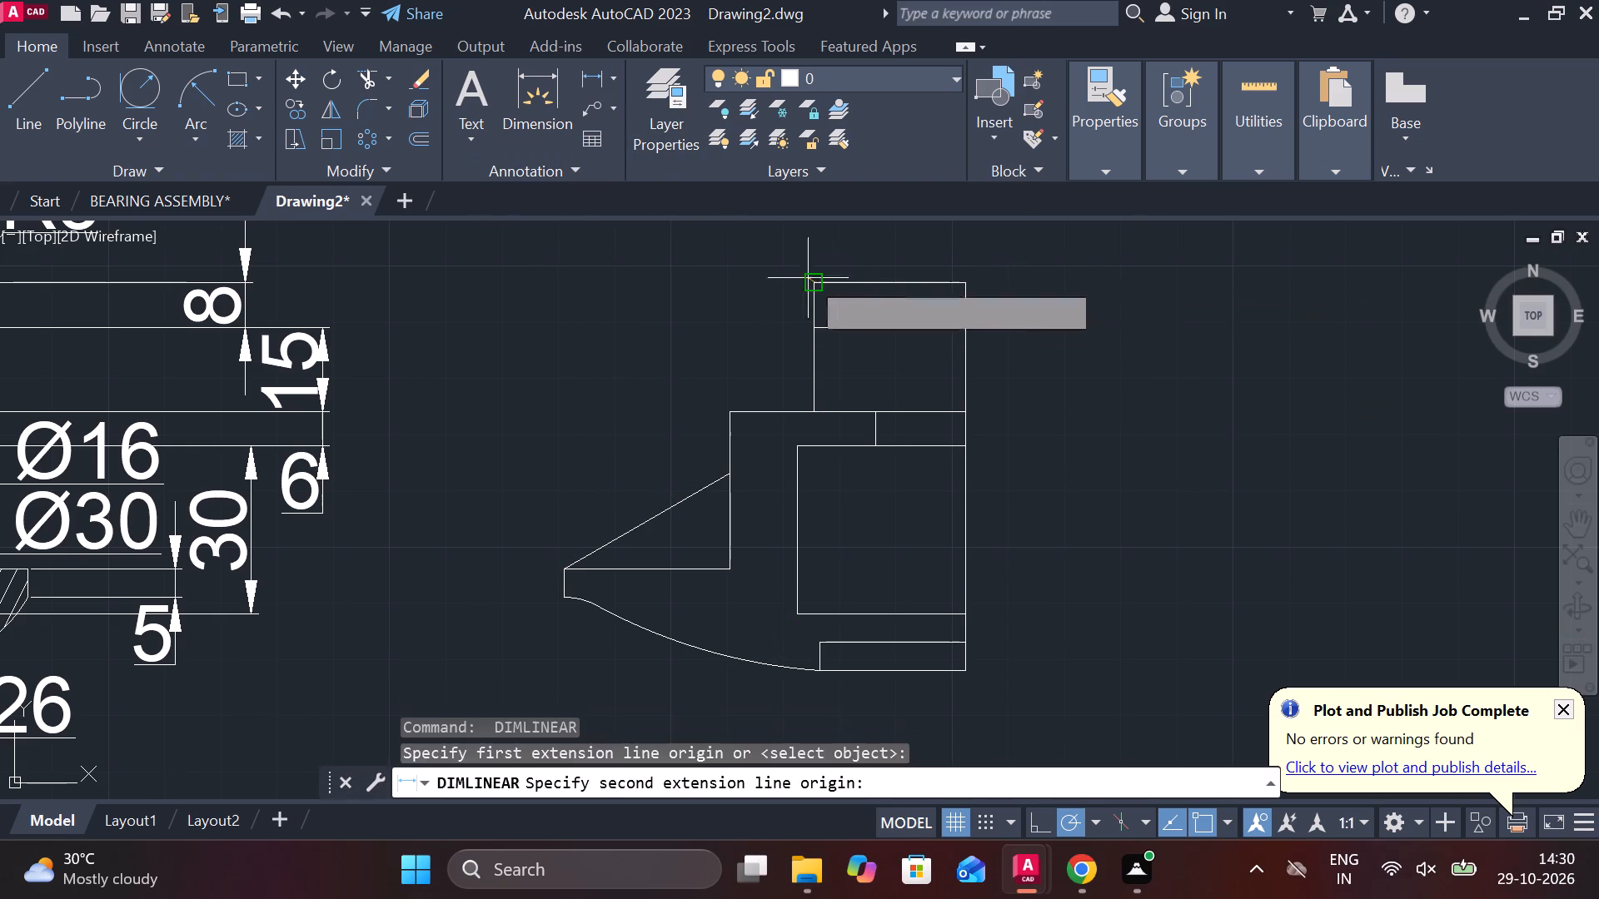
pyautogui.click(973, 285)
pyautogui.moveTo(961, 285); pyautogui.dragTo(954, 380, button='middle')
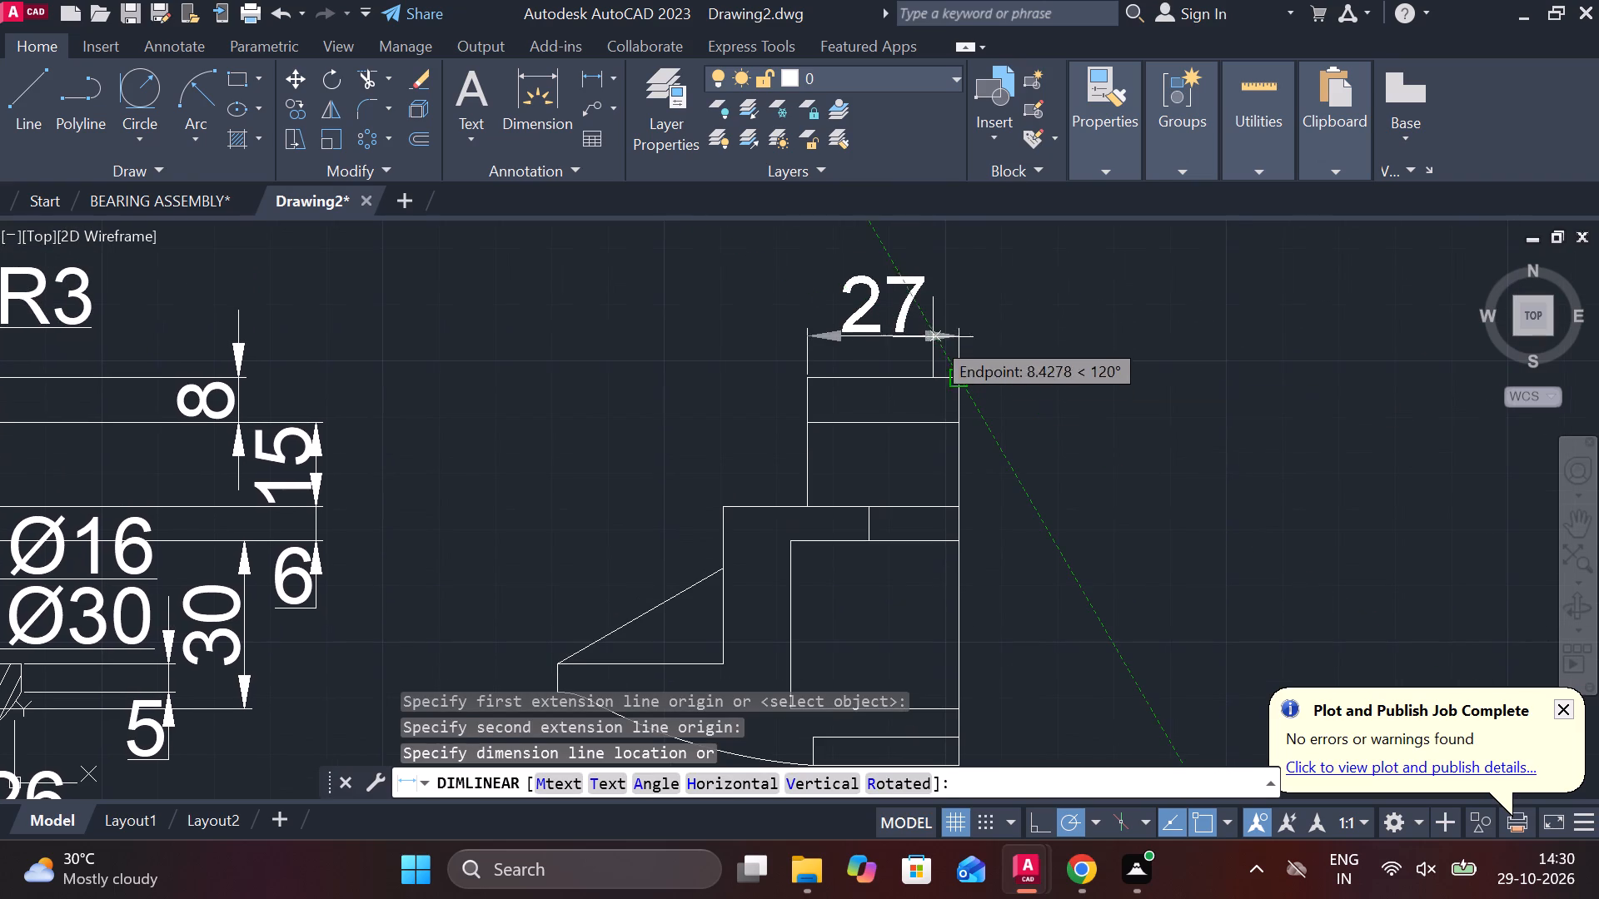
pyautogui.click(932, 310)
# Add a horizontal linear dimension from the shoulder's outer corner to the profile's vertical centre edge, placed just above the shoulder.
pyautogui.moveTo(1028, 386); pyautogui.dragTo(978, 365, button='middle')
pyautogui.press('space')
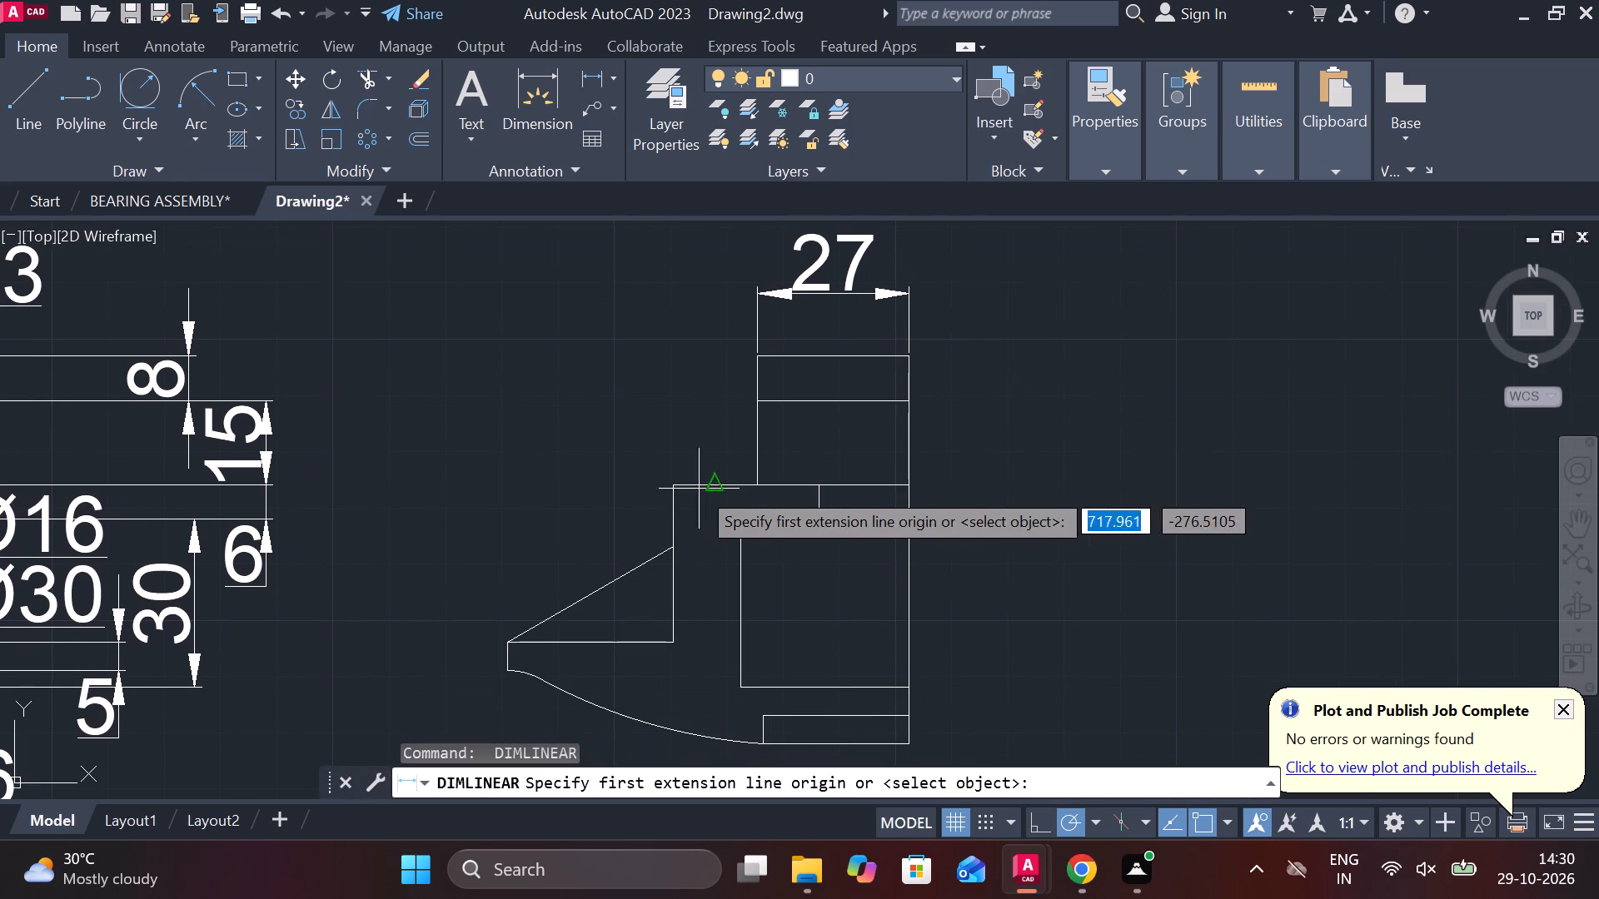
pyautogui.click(673, 487)
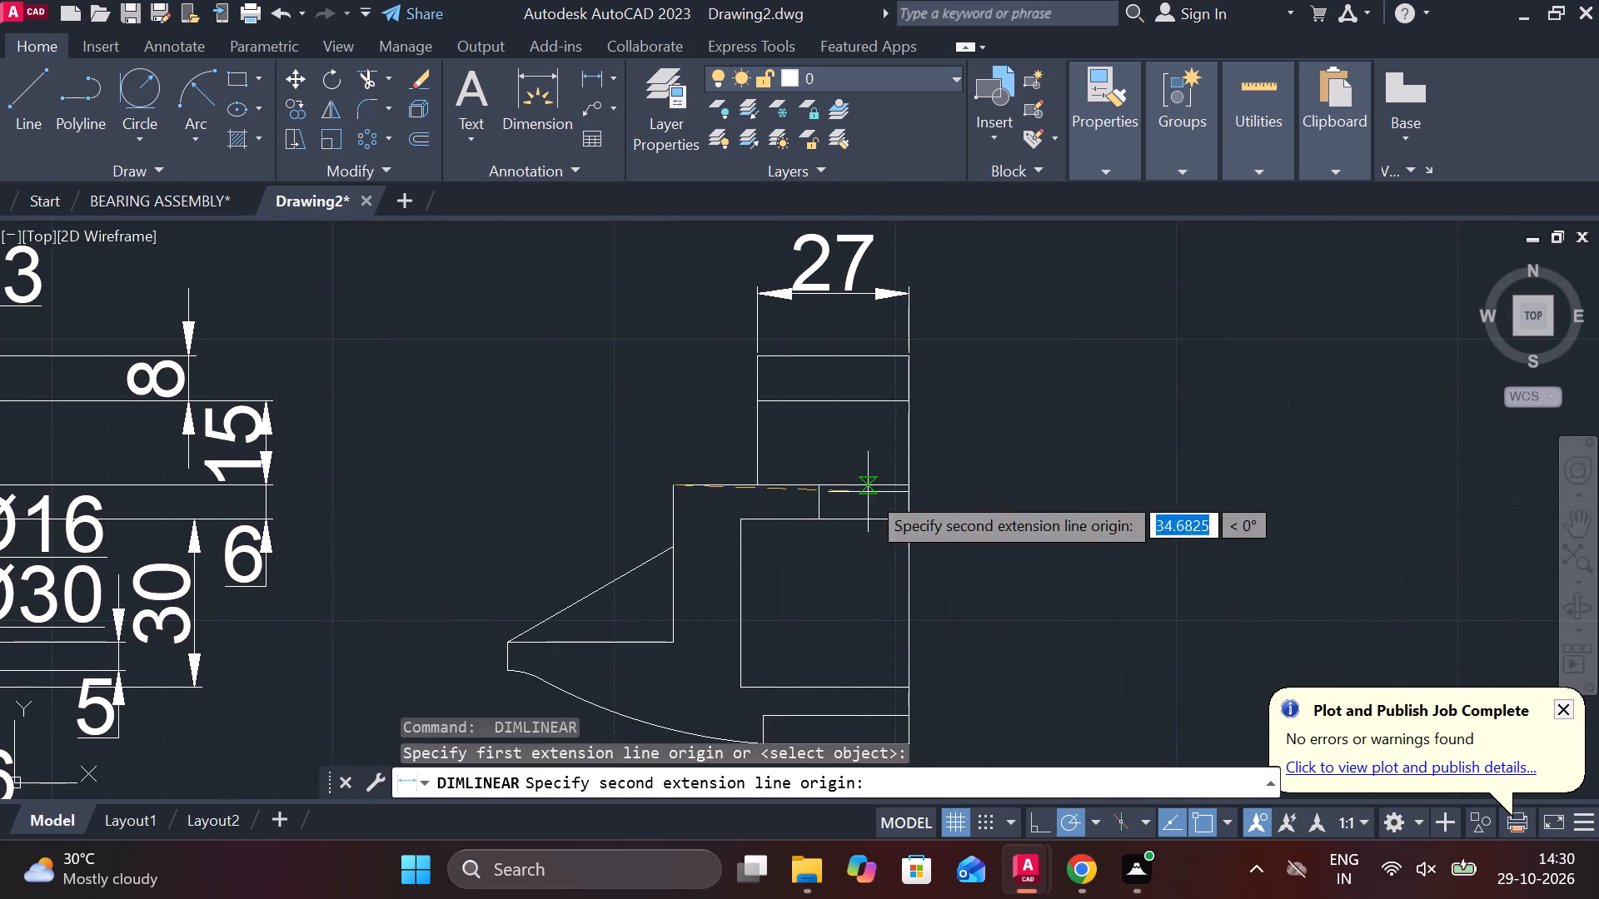
pyautogui.click(918, 489)
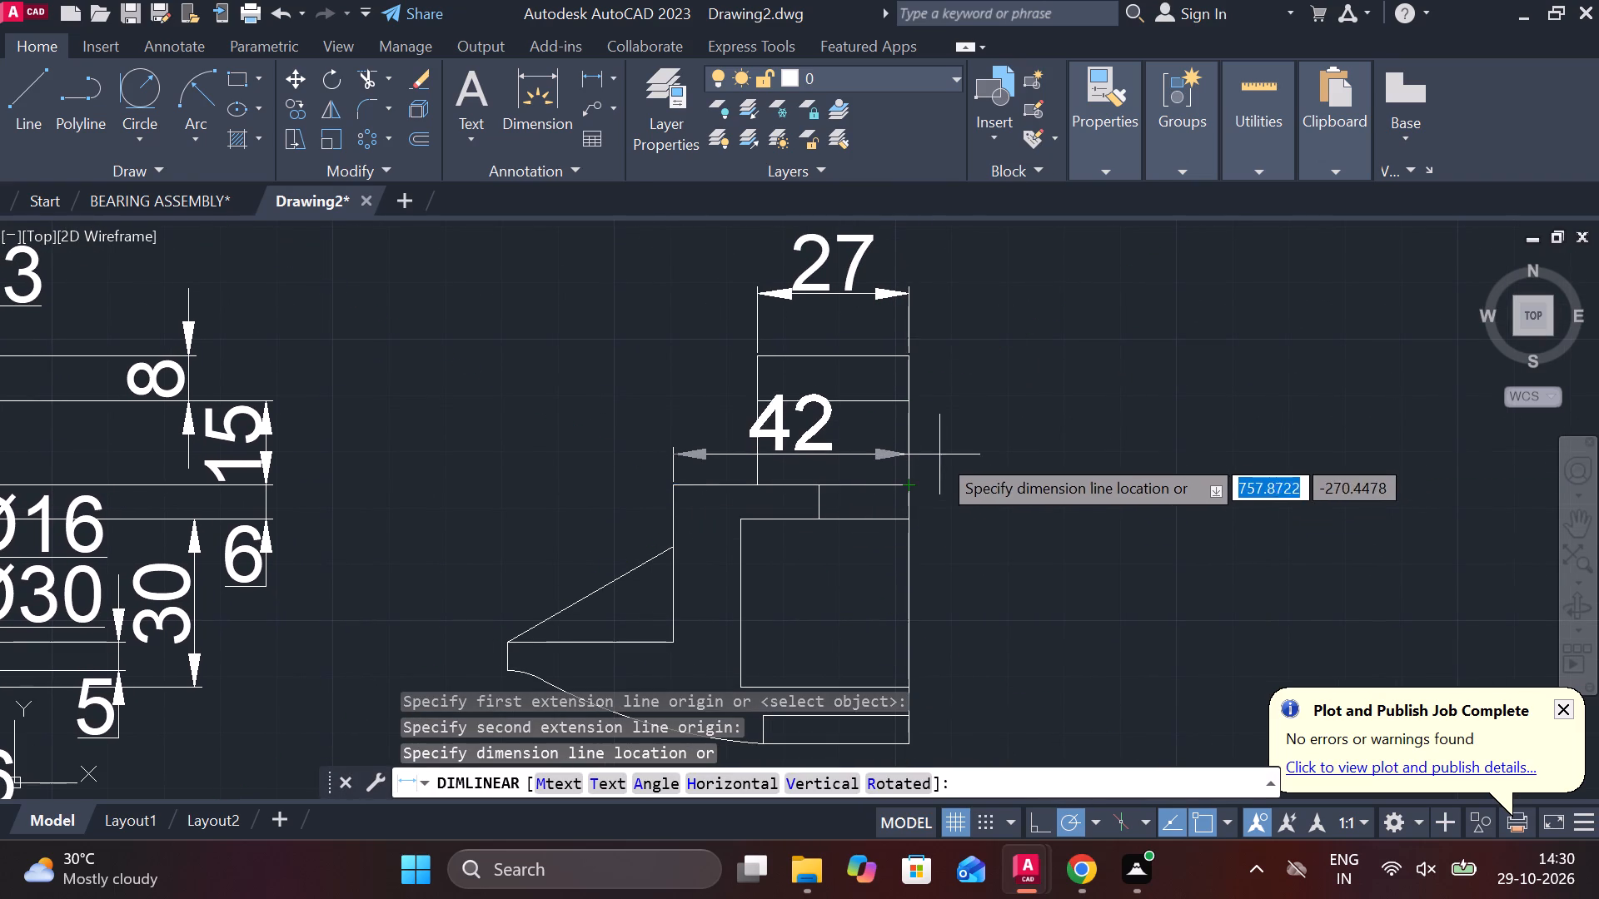
pyautogui.click(946, 450)
pyautogui.press('Escape')
# Move the shoulder dimension's text outside the profile, beyond the centre edge, and lower its dimension line closer to the shoulder.
pyautogui.click(811, 405)
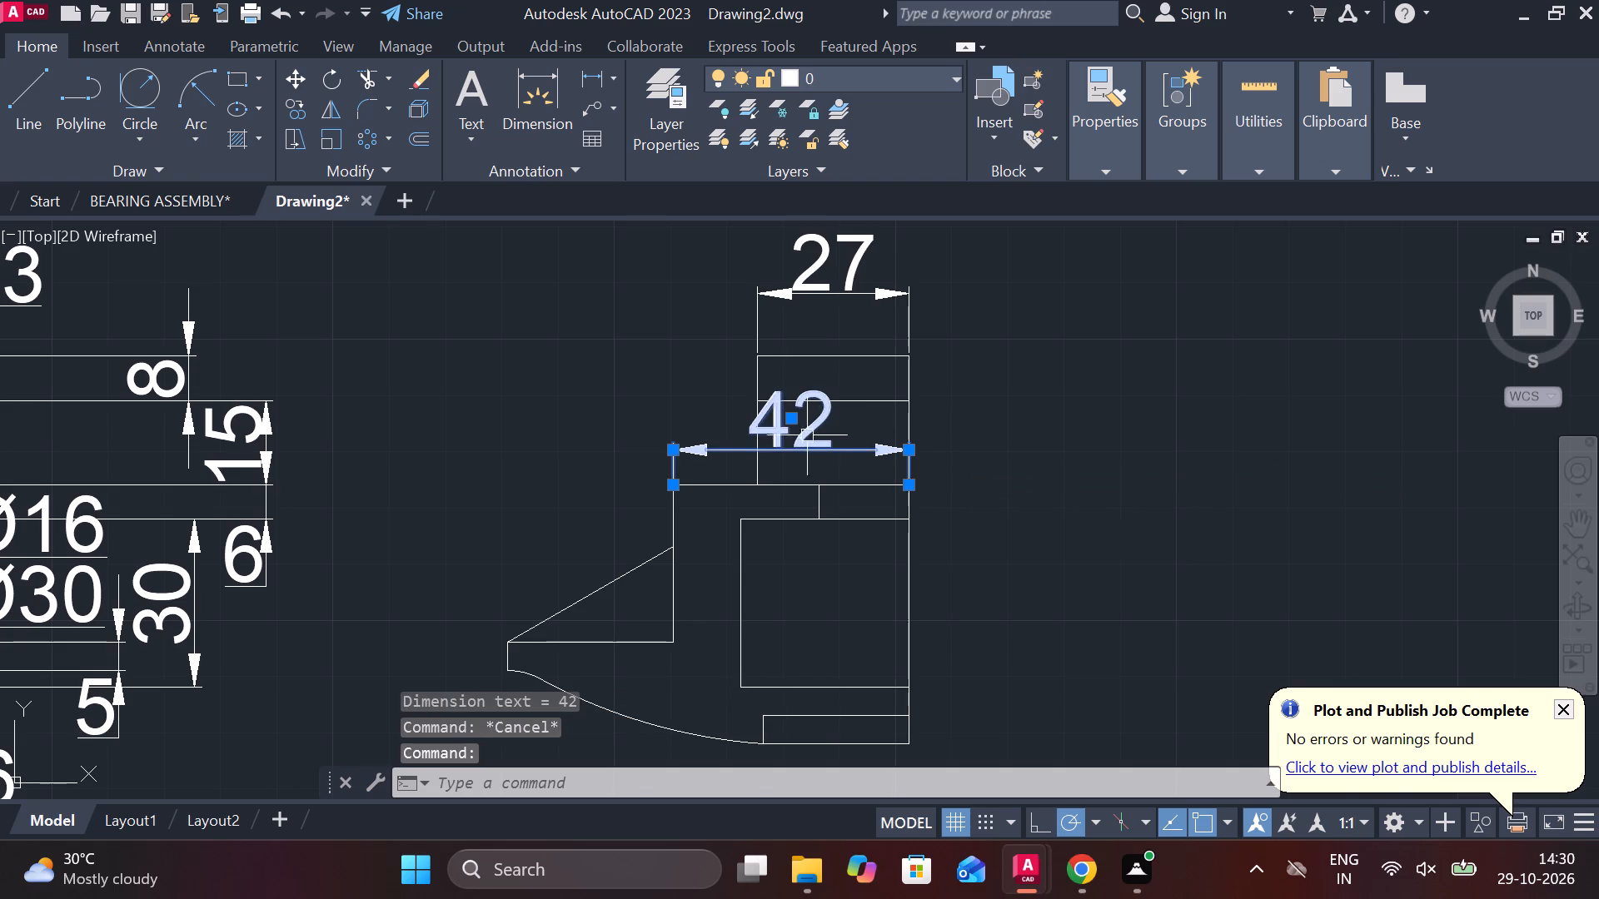
pyautogui.click(787, 415)
pyautogui.click(1009, 437)
pyautogui.press('Escape')
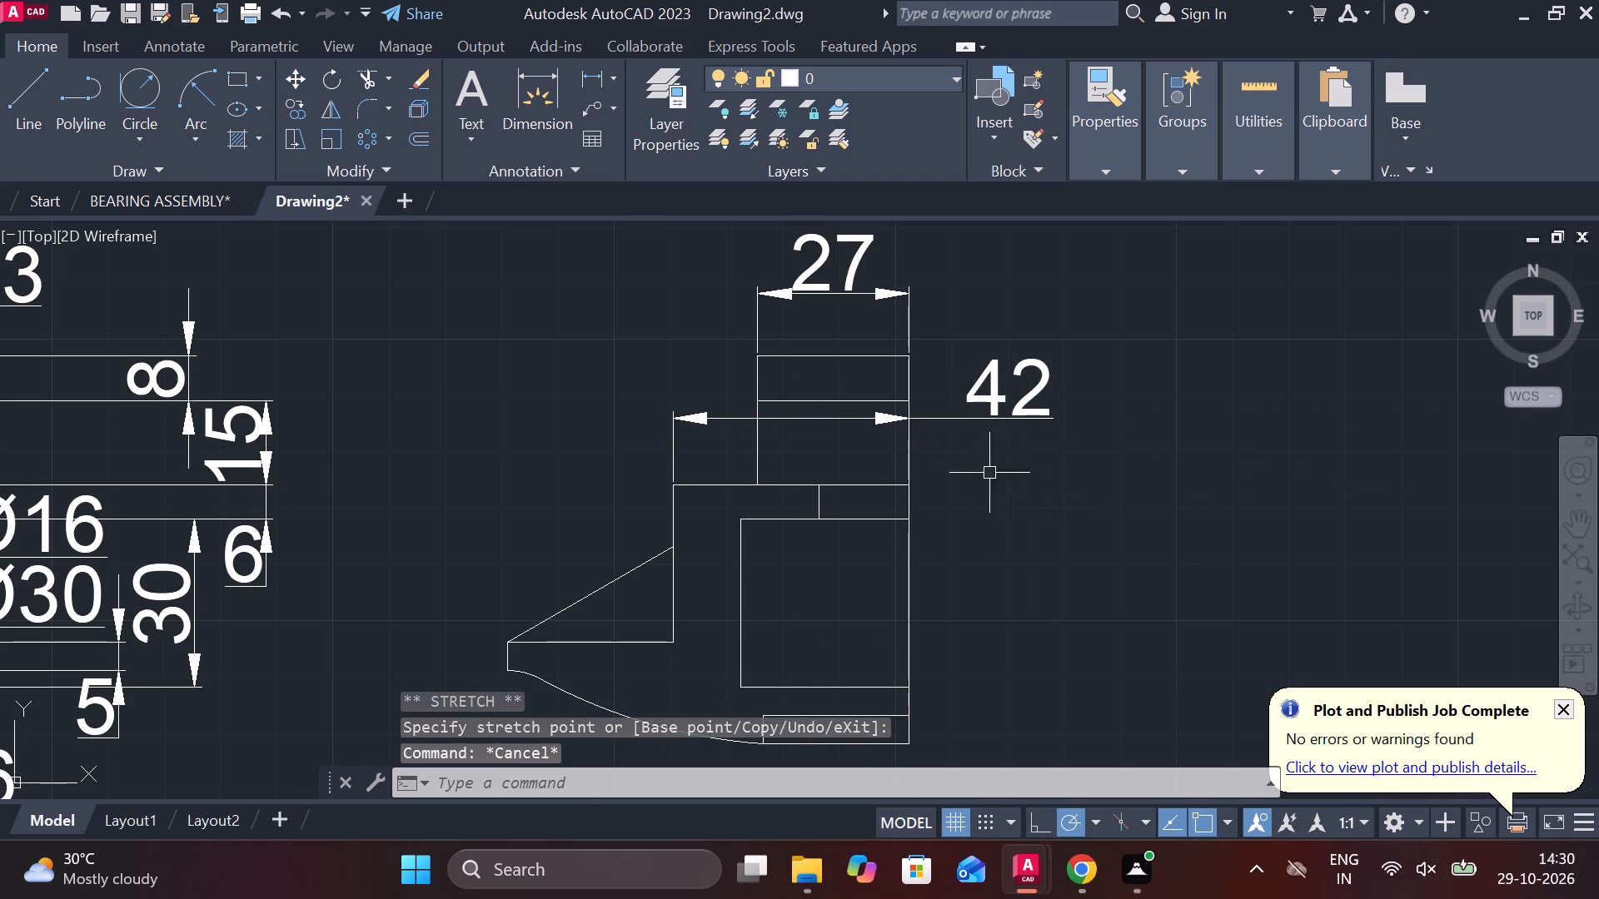
pyautogui.click(822, 424)
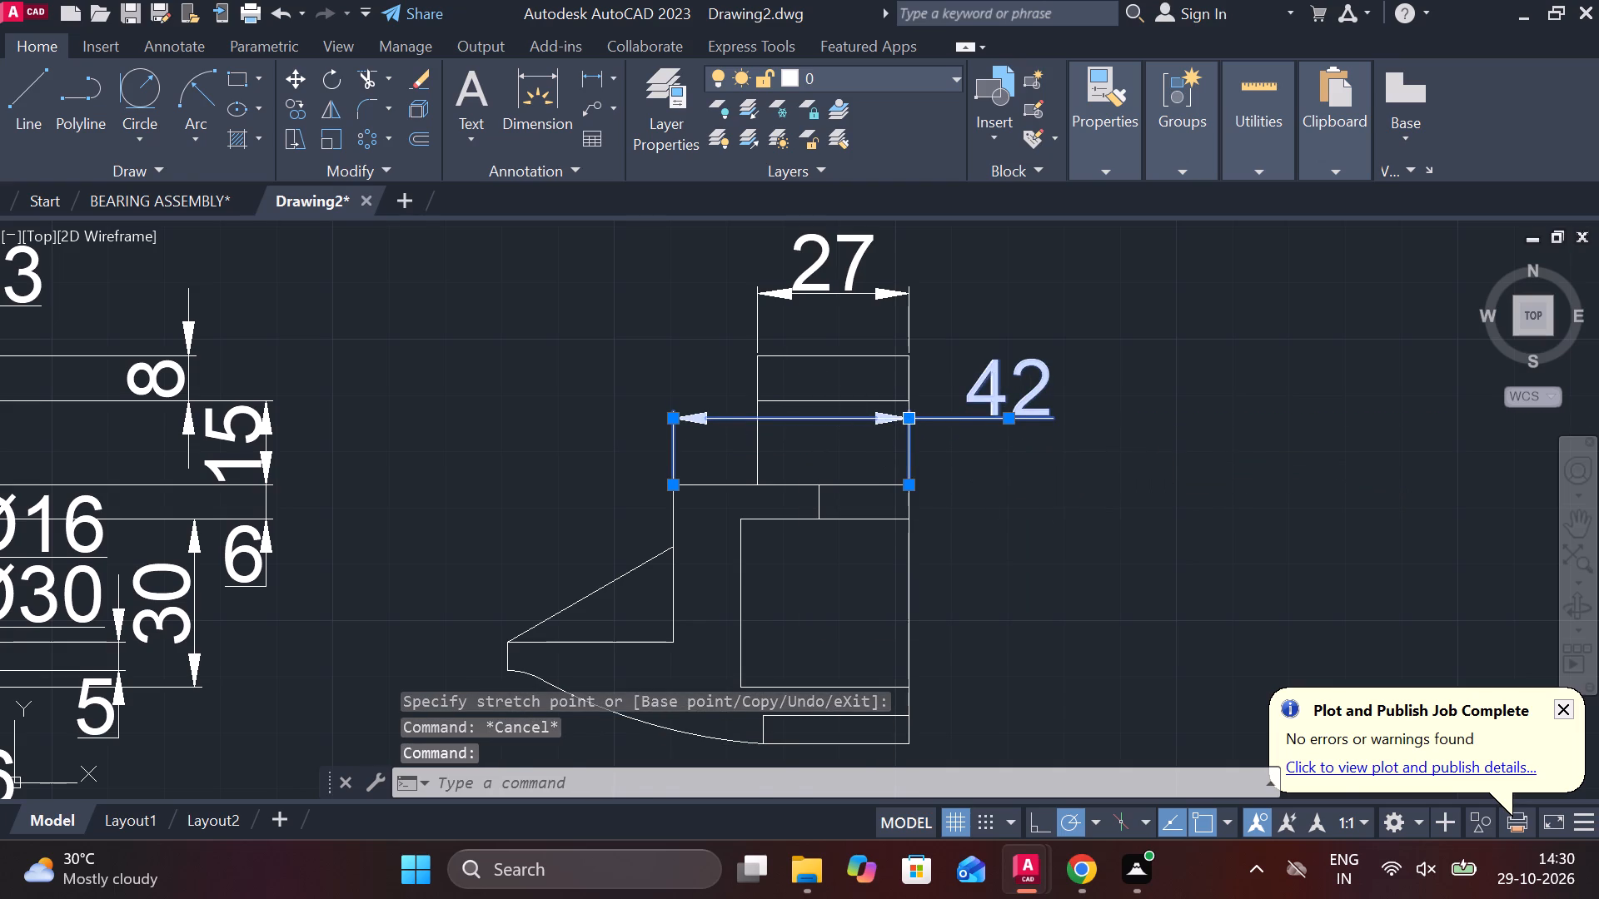
pyautogui.click(909, 420)
pyautogui.click(908, 438)
pyautogui.press('Escape')
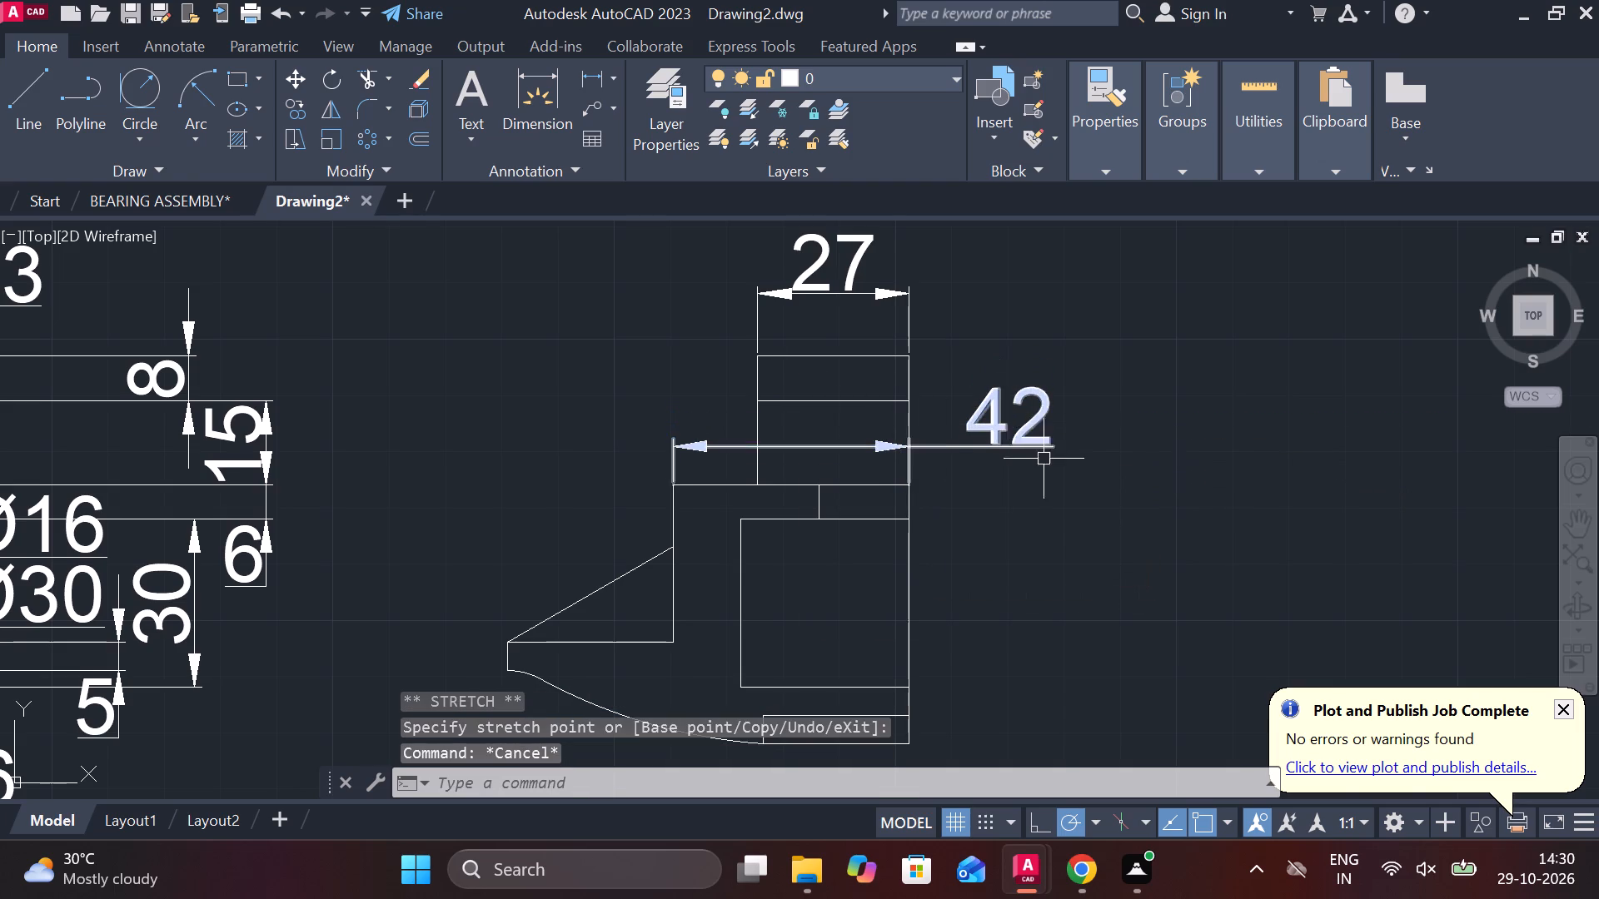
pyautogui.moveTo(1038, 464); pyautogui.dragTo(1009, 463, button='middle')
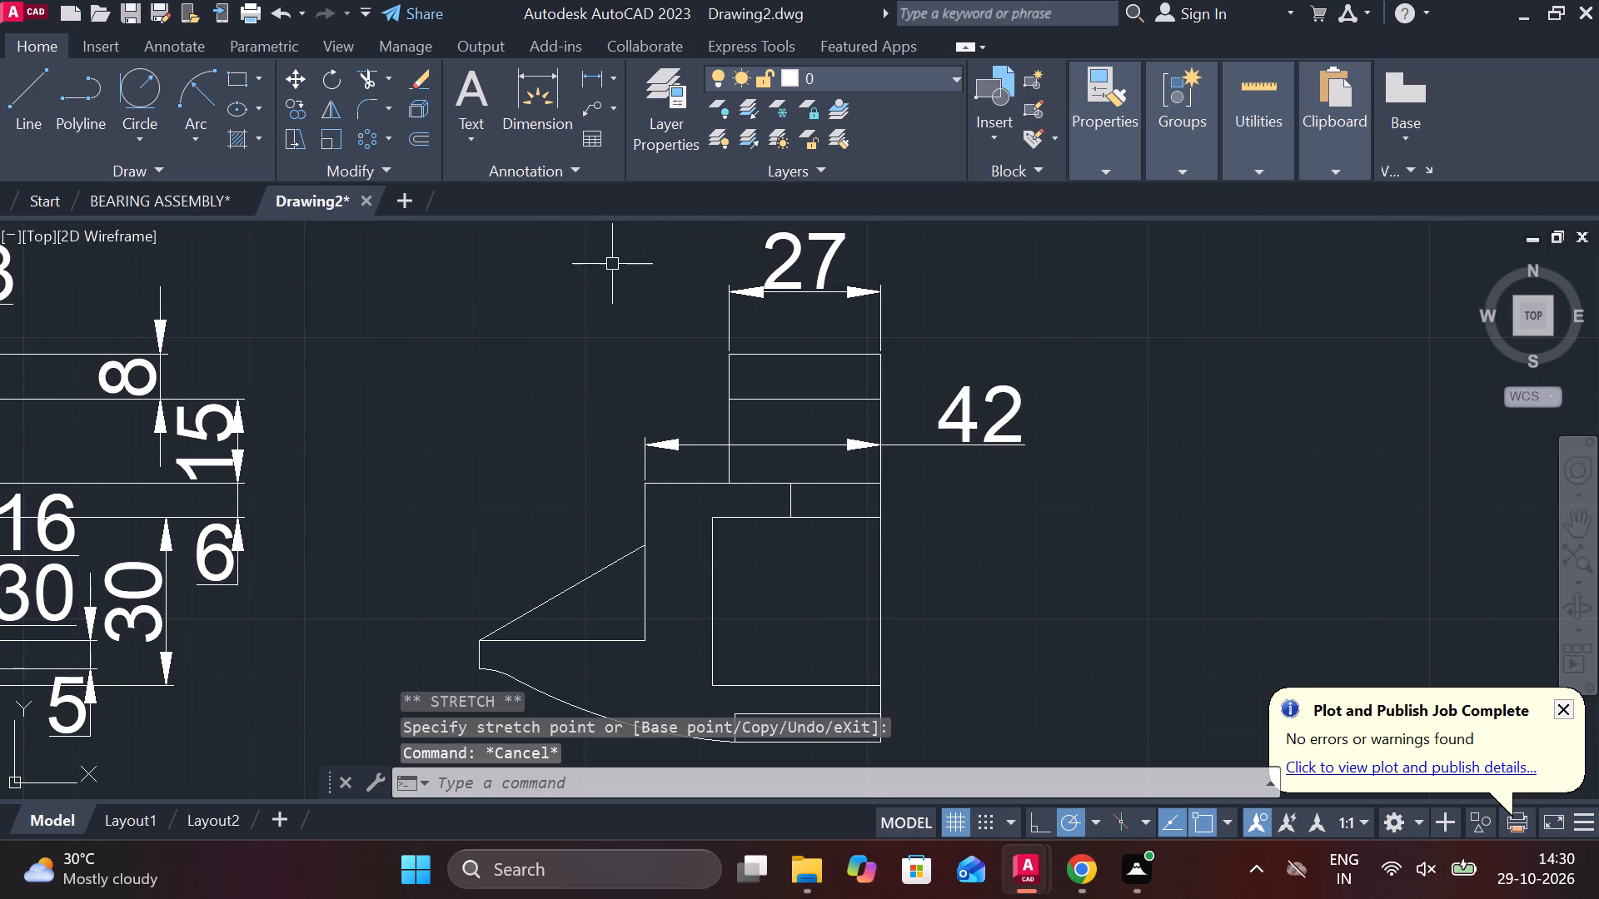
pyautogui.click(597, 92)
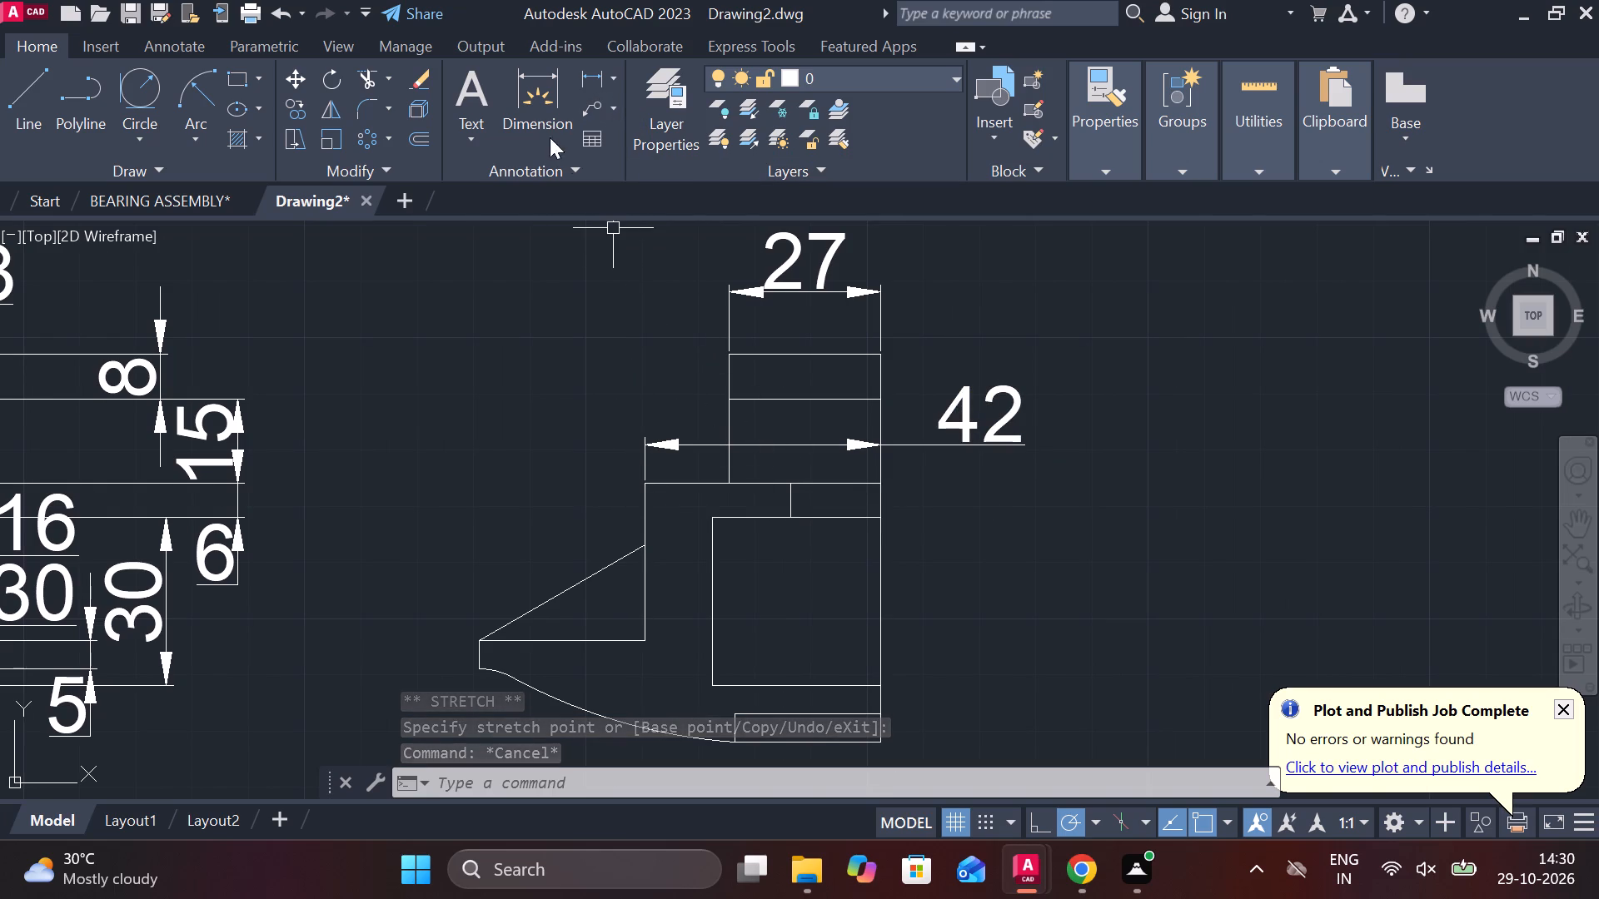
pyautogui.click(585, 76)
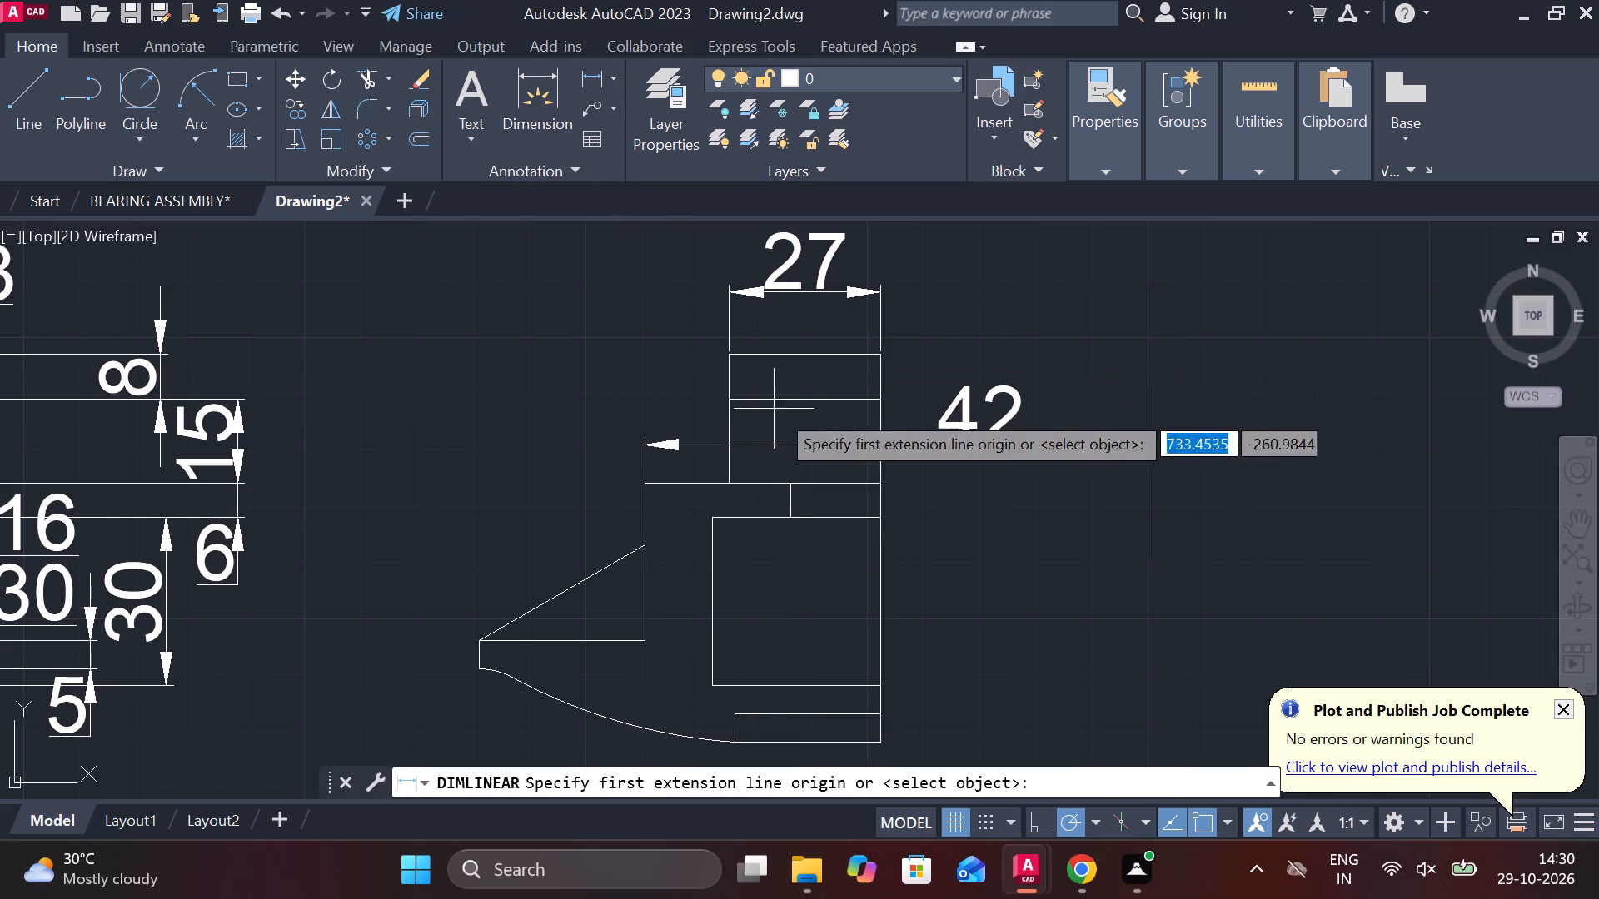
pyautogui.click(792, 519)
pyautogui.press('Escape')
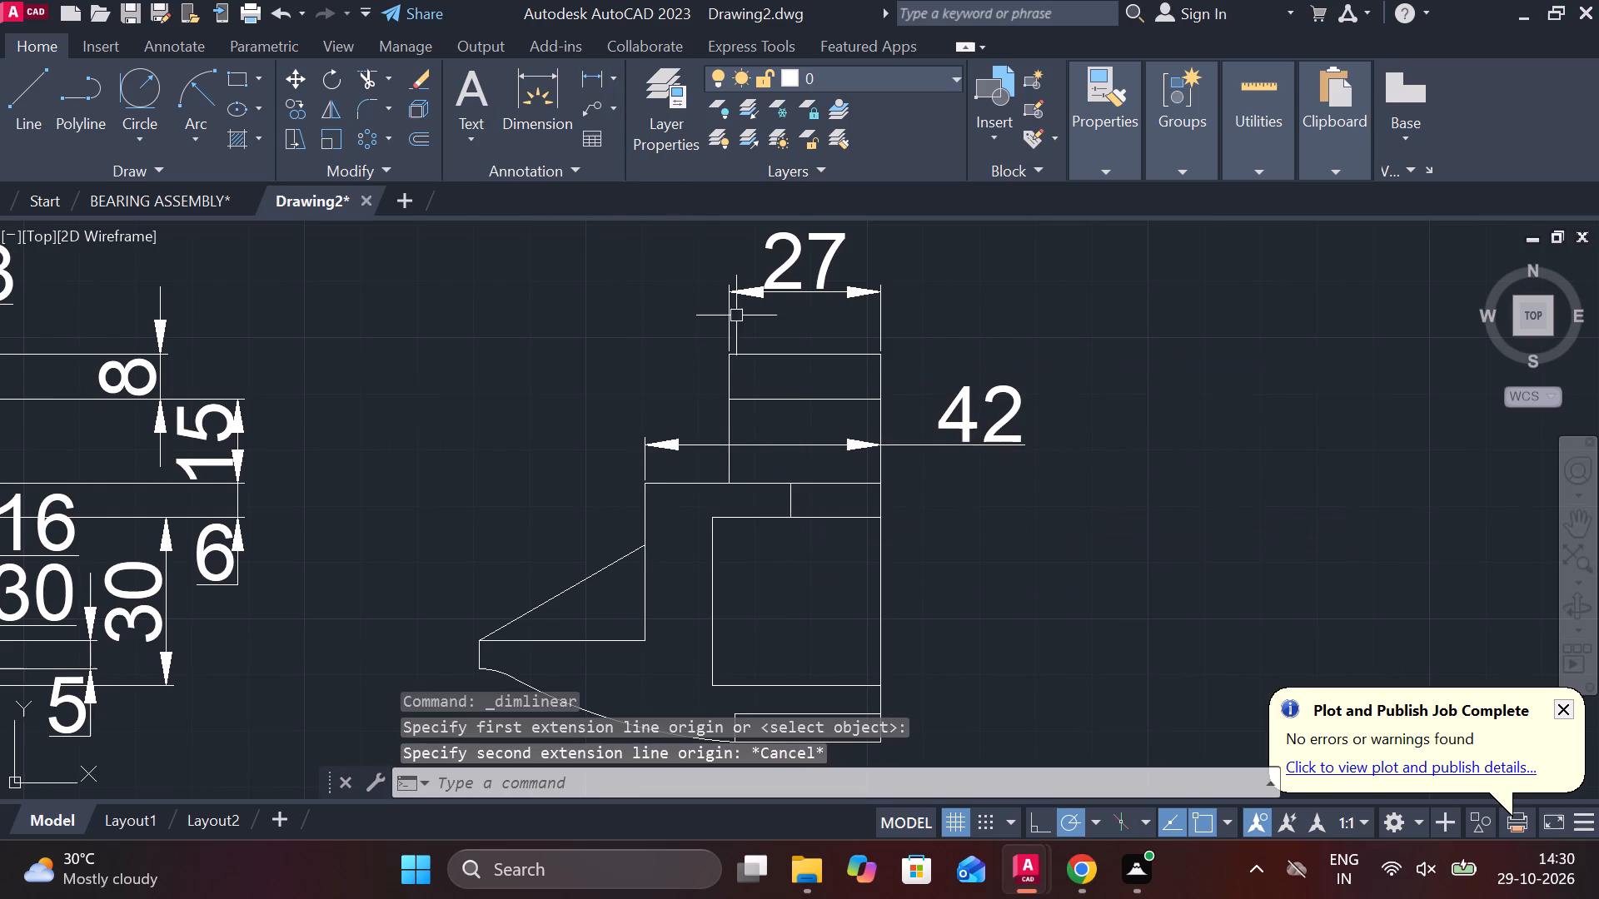
# Add a horizontal linear dimension from the small bore's lower corner to the centre edge, placed inside the large recess.
pyautogui.click(585, 75)
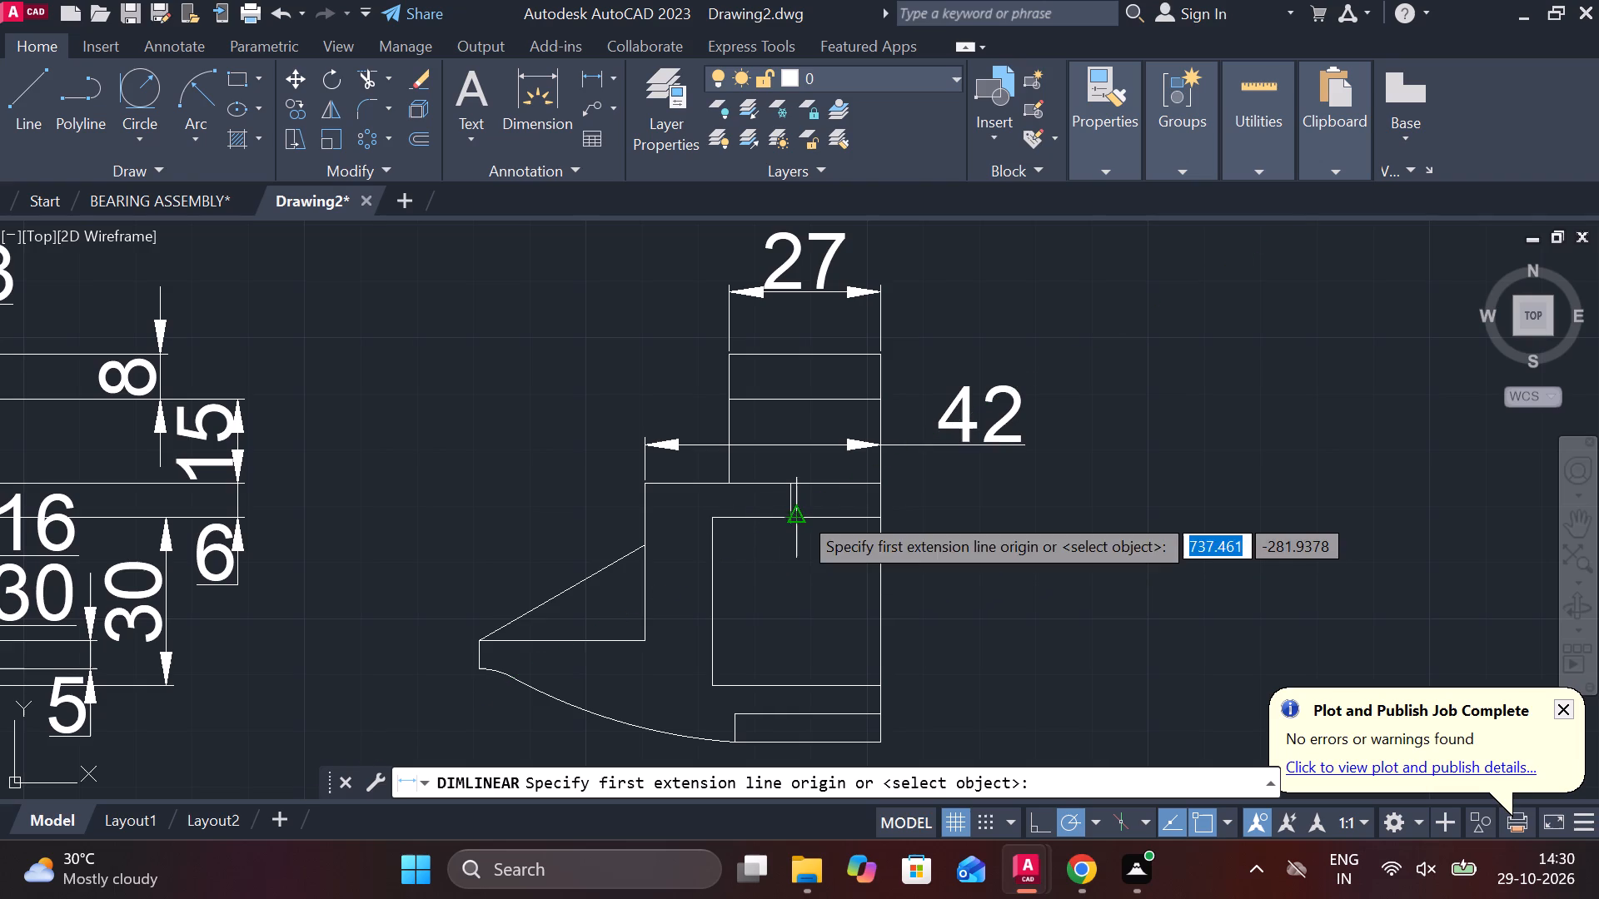
pyautogui.scroll(2, 798, 511)
pyautogui.click(776, 526)
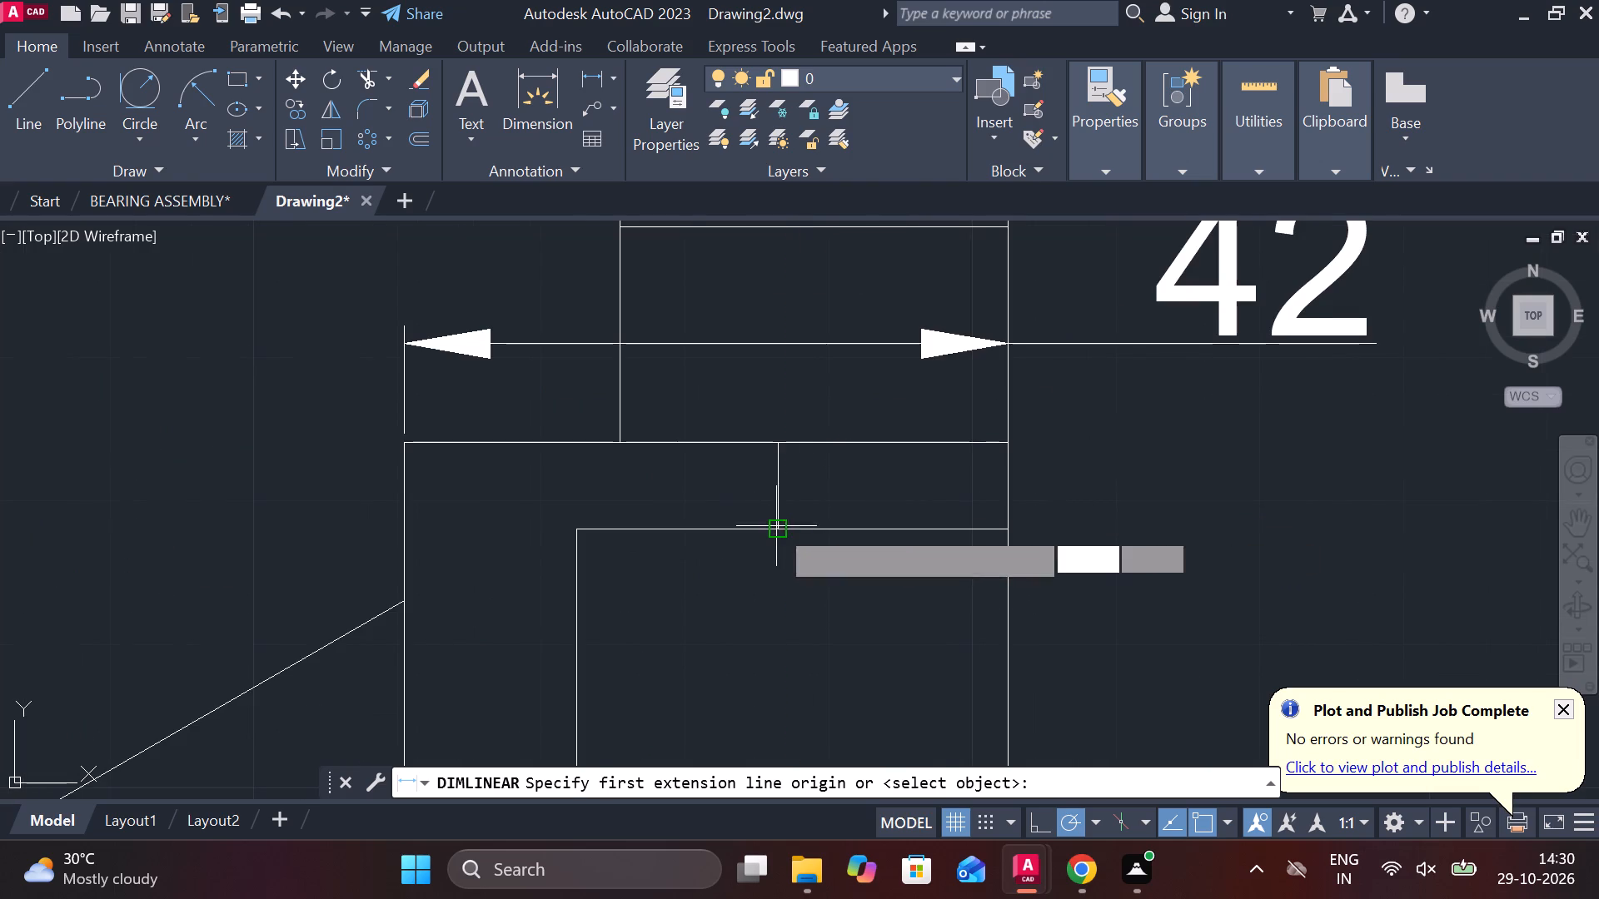
pyautogui.scroll(-2, 1010, 533)
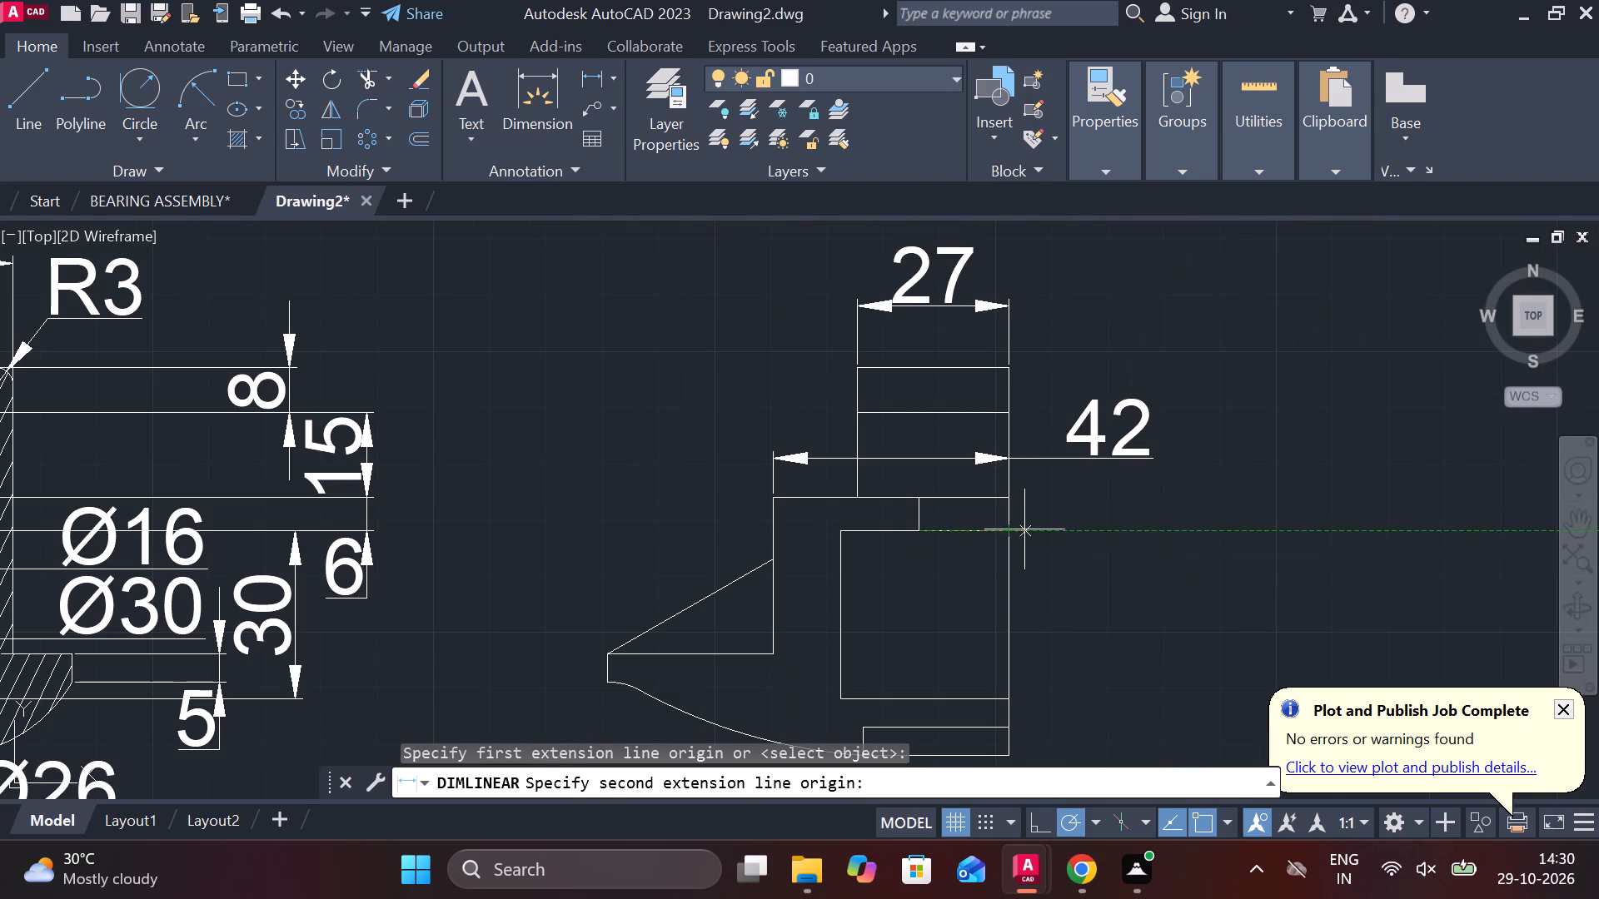
pyautogui.click(1007, 529)
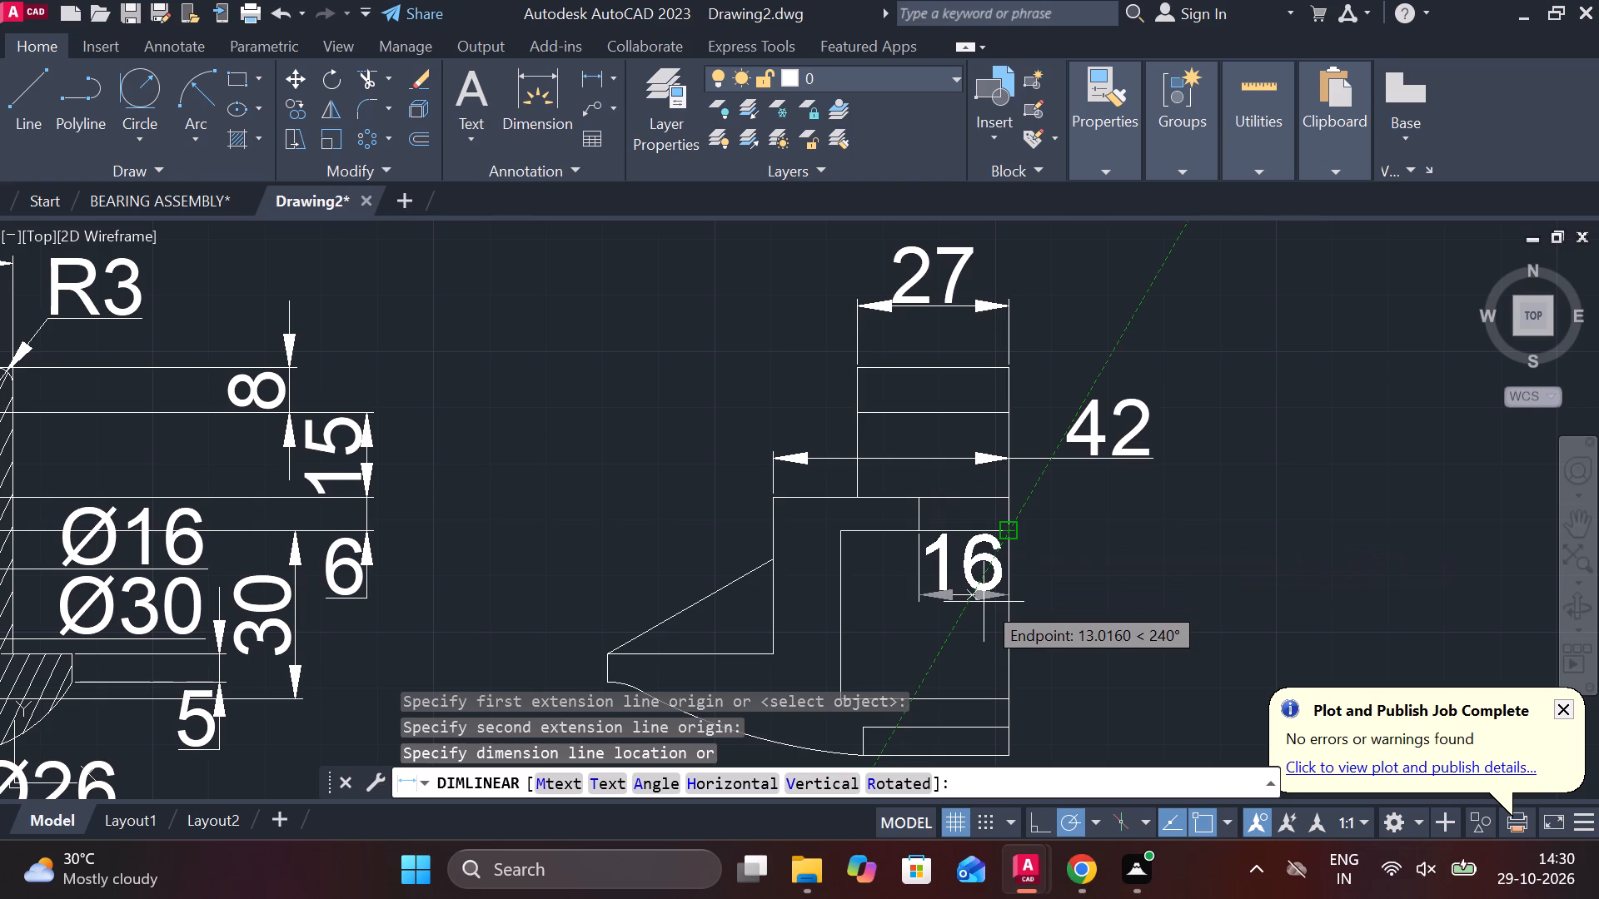
pyautogui.click(984, 602)
pyautogui.press('Escape')
# Move the small bore dimension's text outside the profile, beyond the centre edge and below the shoulder dimension's text.
pyautogui.click(977, 584)
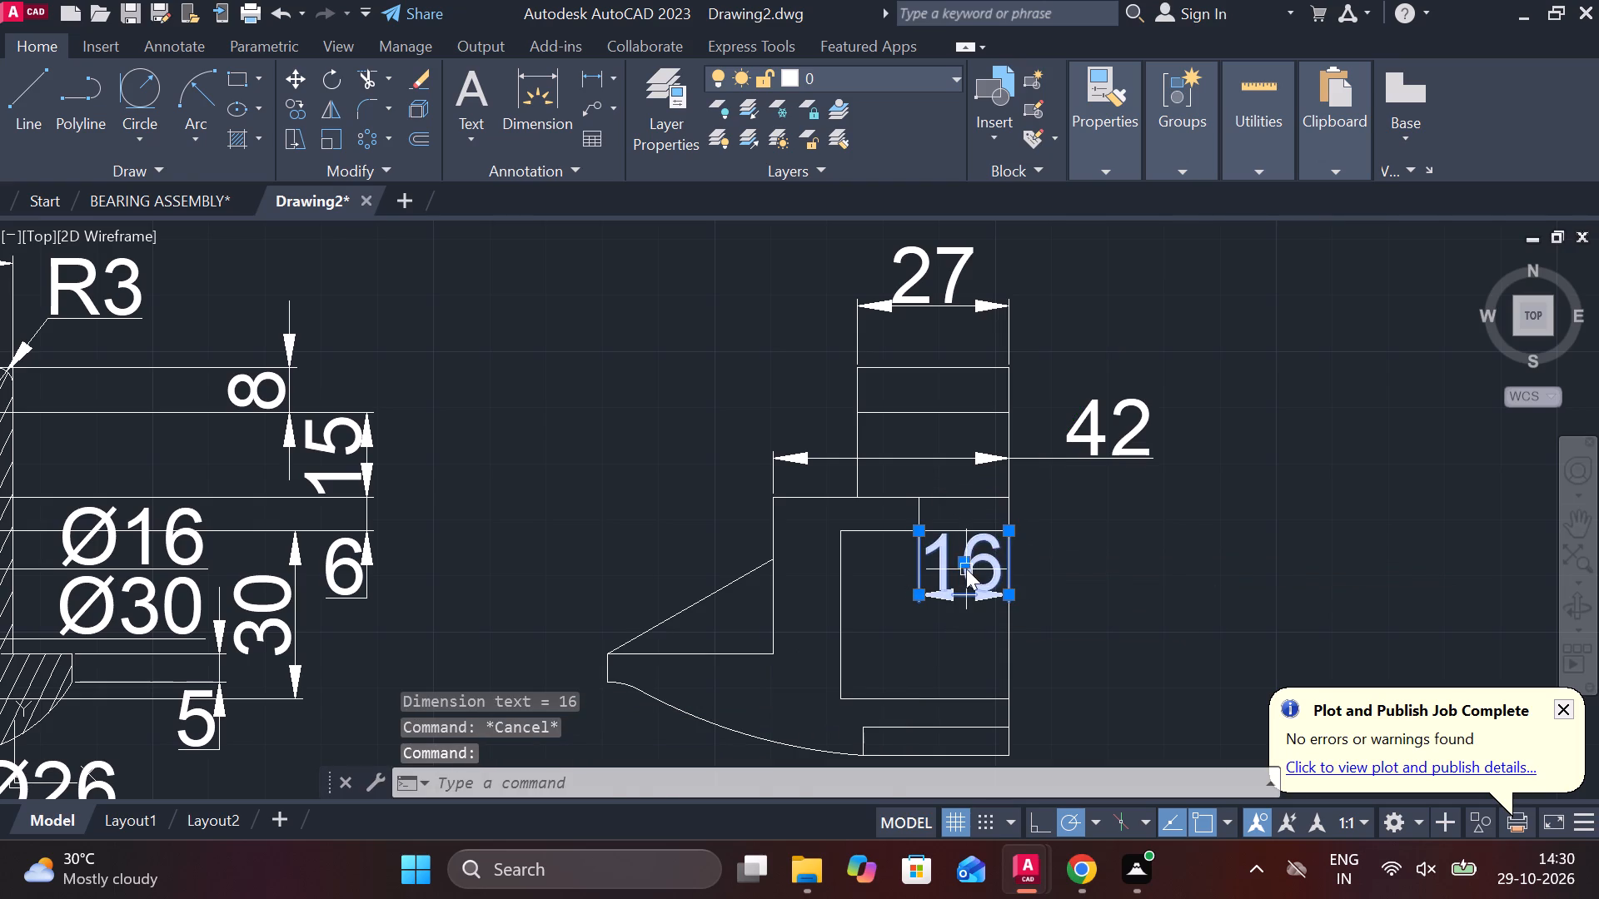
pyautogui.click(966, 569)
pyautogui.click(1099, 569)
pyautogui.press('Escape')
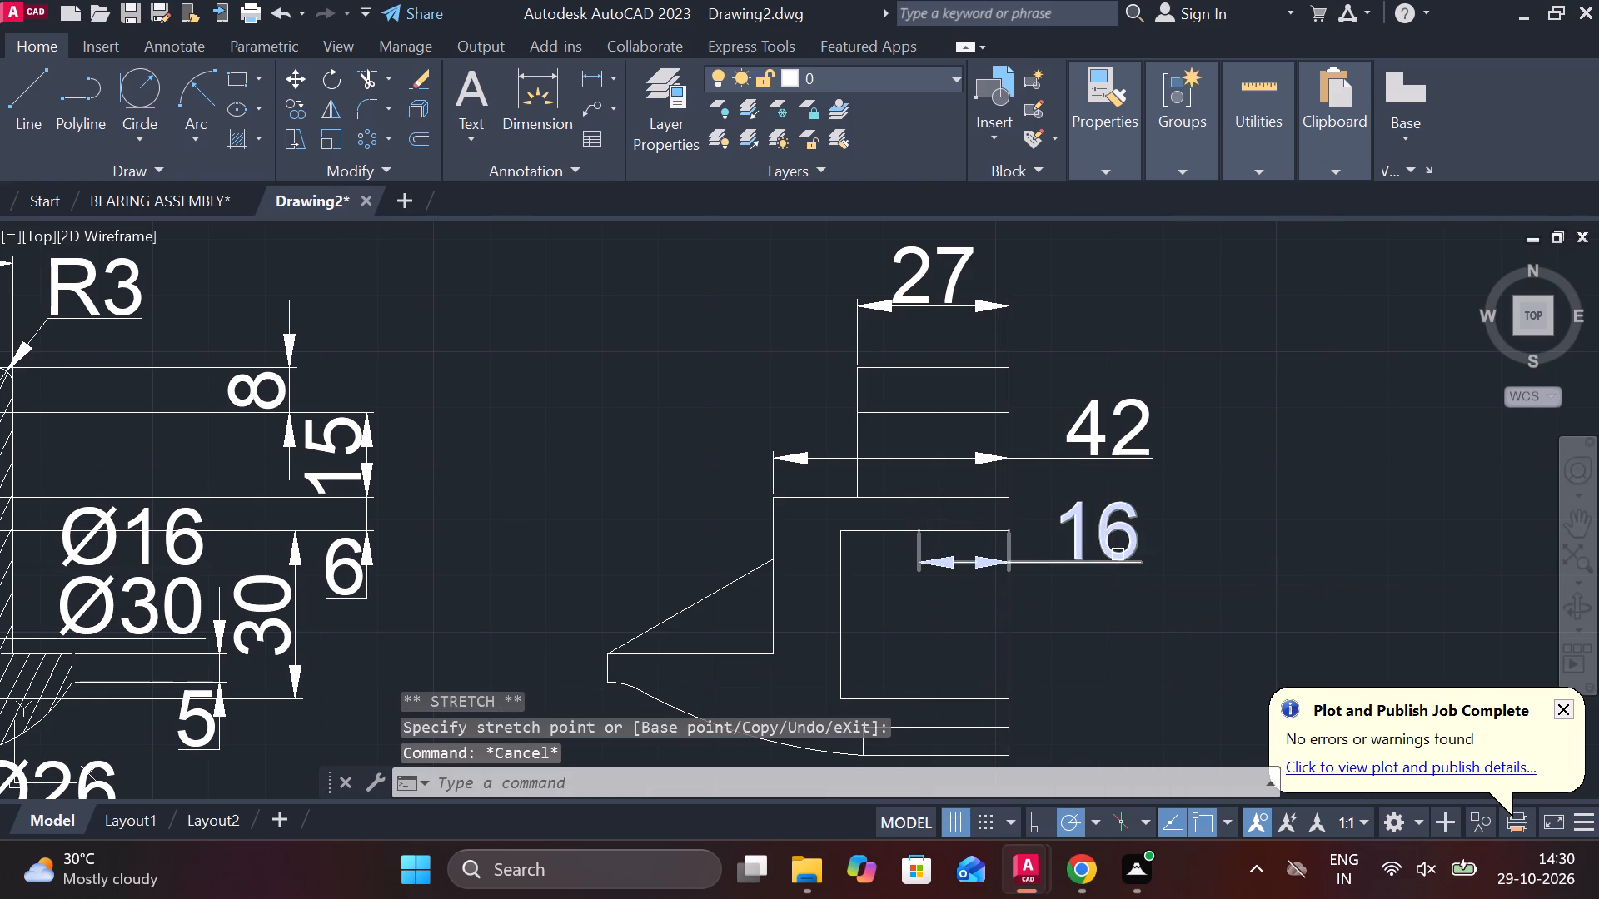
# Add a diameter symbol before the 42 dimension text so it reads Ø42.
pyautogui.doubleClick(1099, 443)
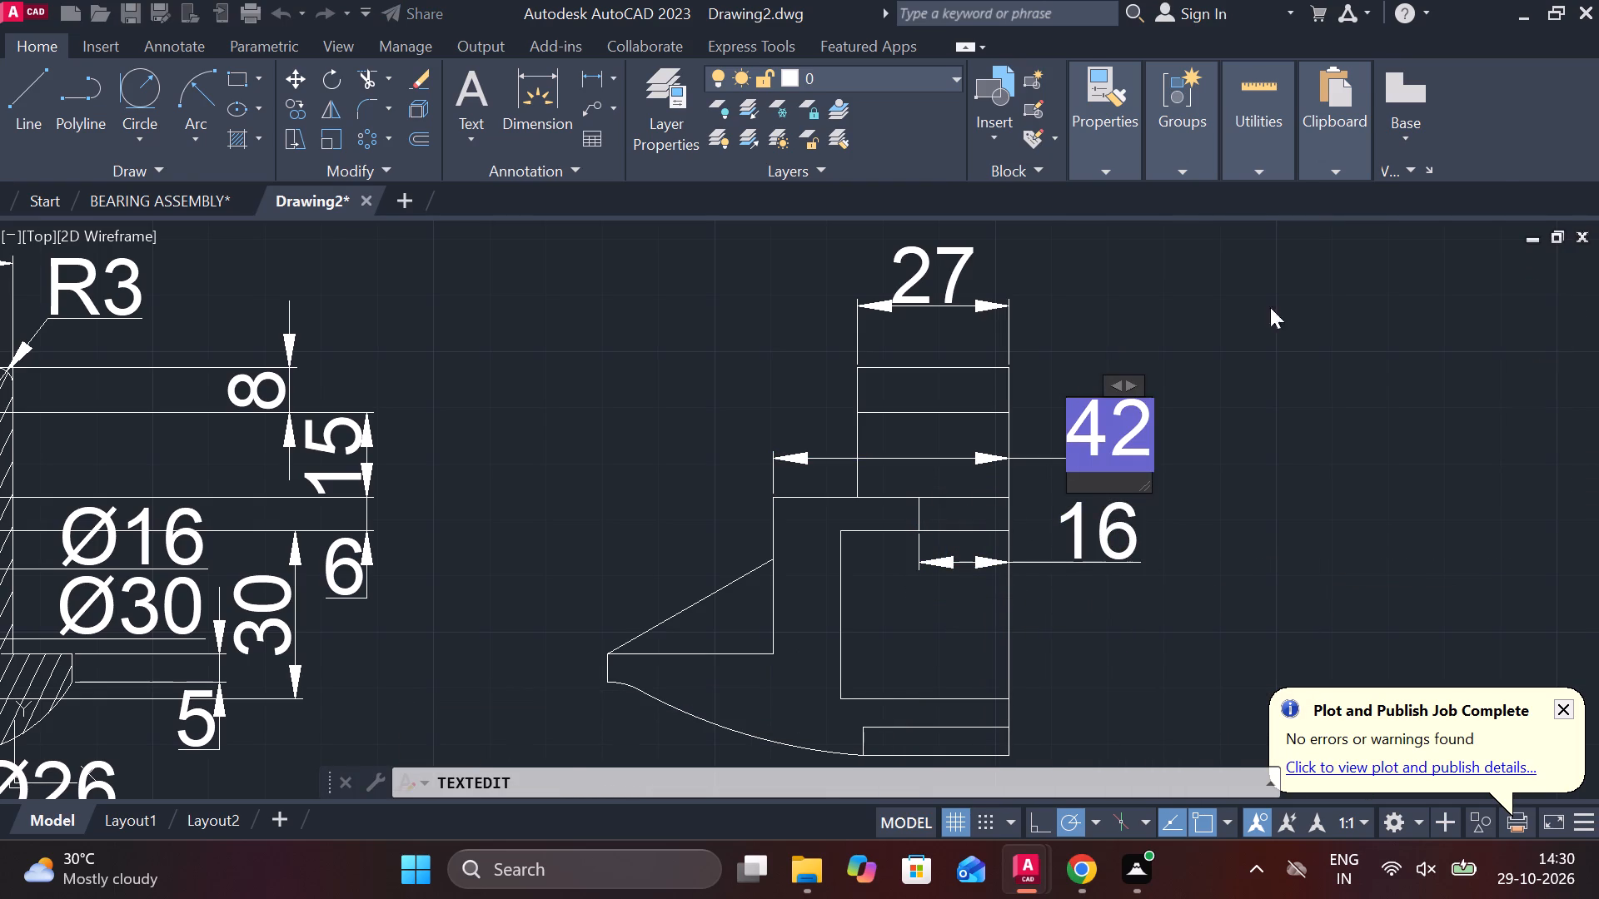
pyautogui.click(1068, 148)
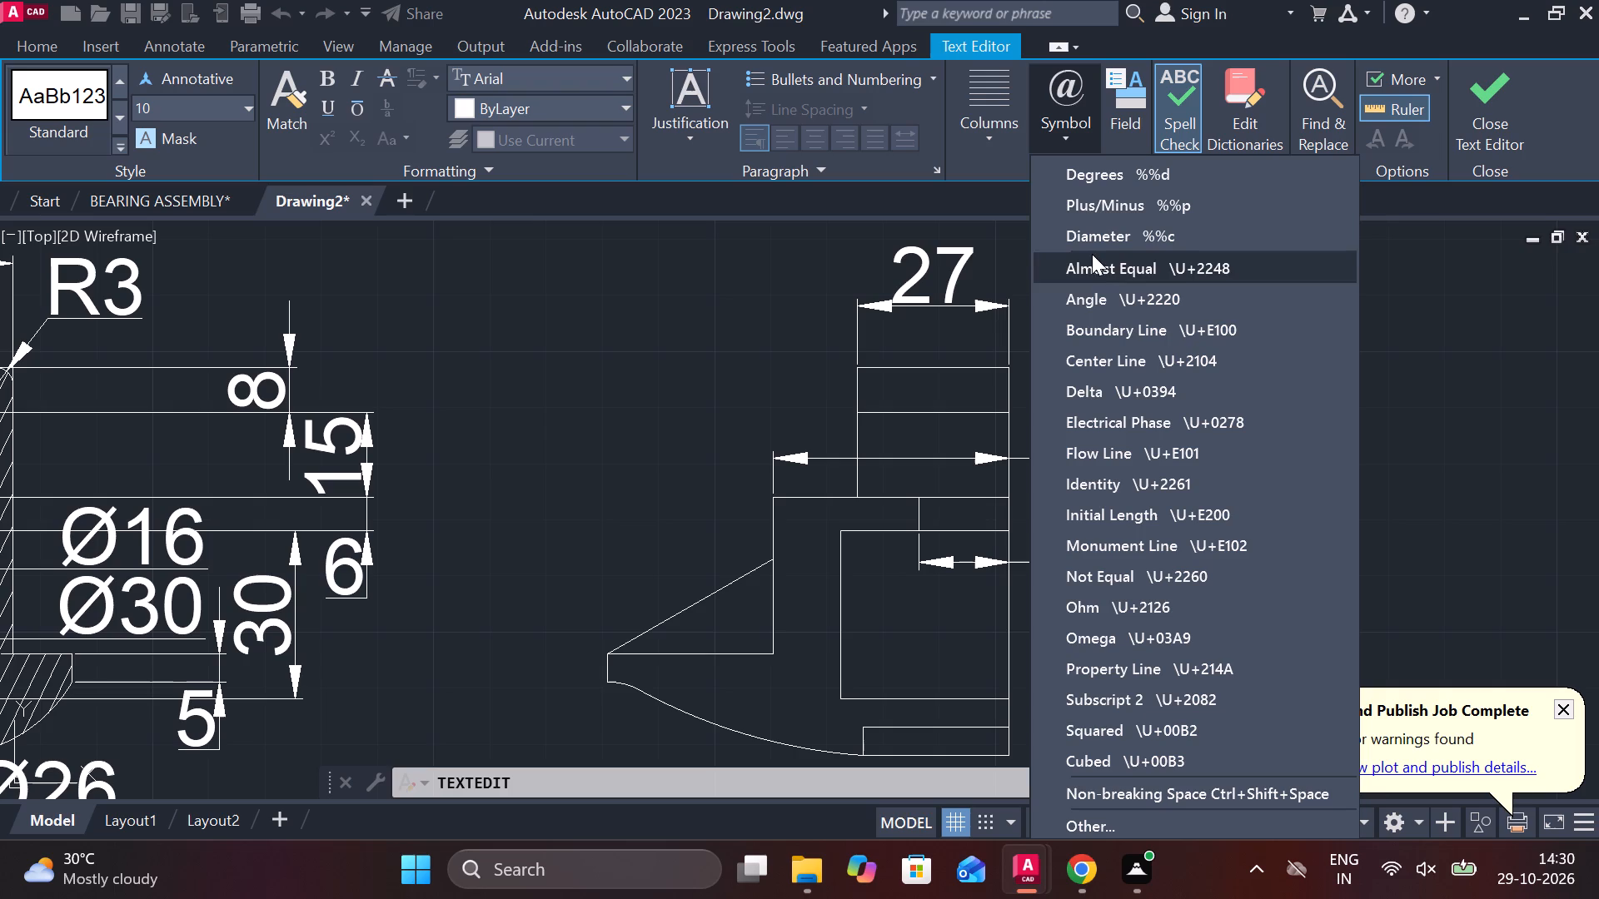
pyautogui.click(1090, 251)
pyautogui.click(1100, 239)
pyautogui.click(1495, 151)
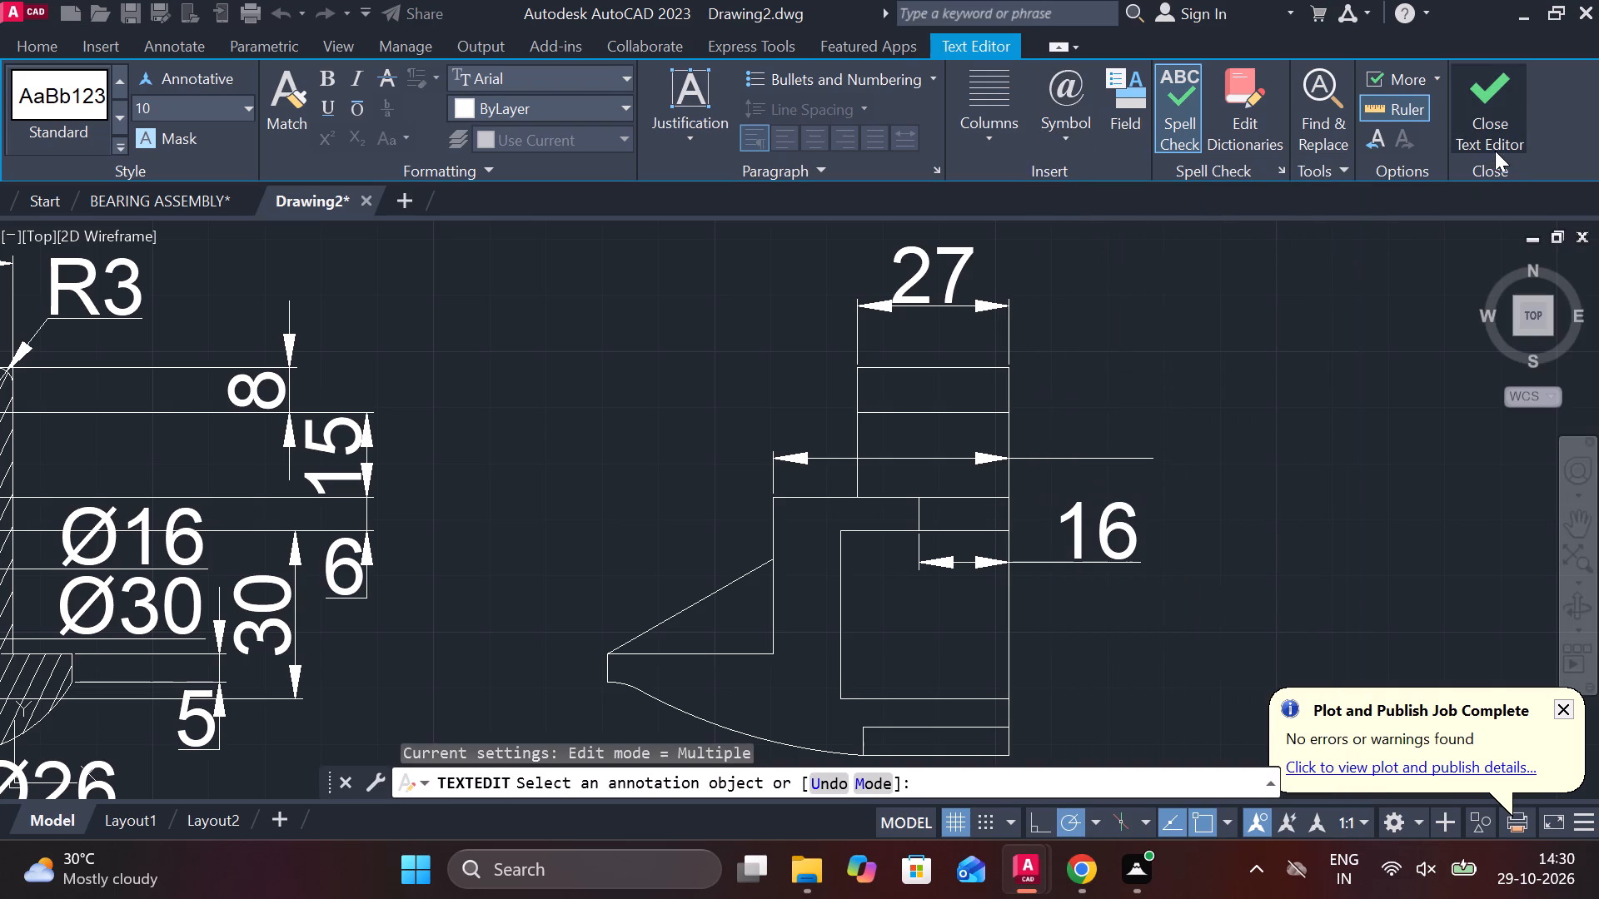
# Add a diameter symbol before the 16 dimension text so it reads Ø16.
pyautogui.doubleClick(1132, 535)
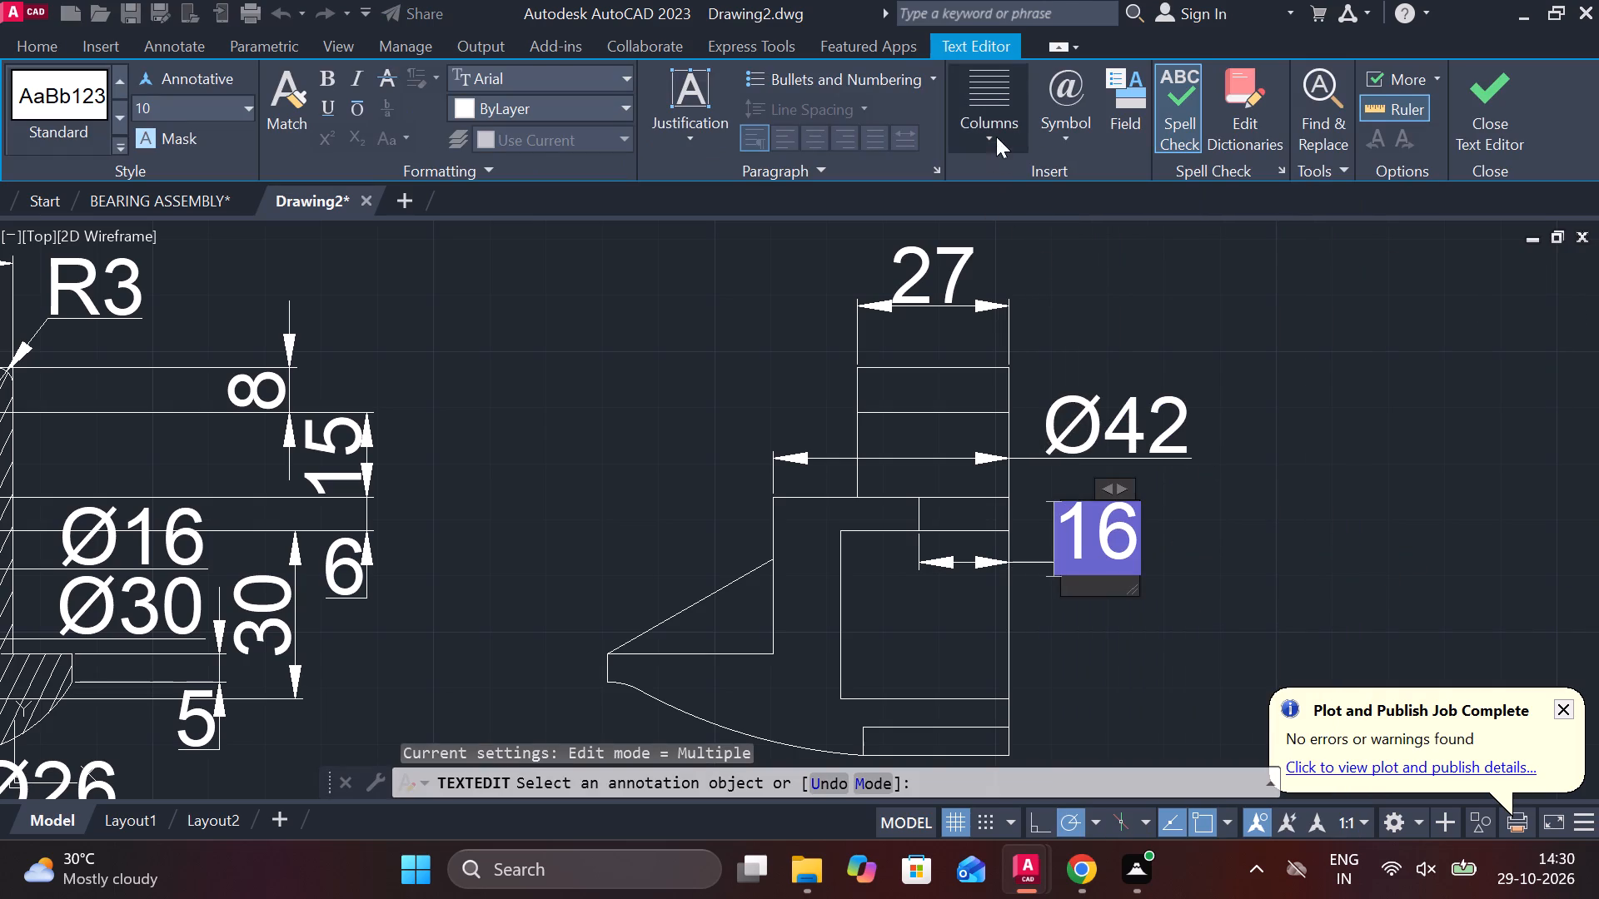
pyautogui.click(1062, 137)
pyautogui.click(1126, 241)
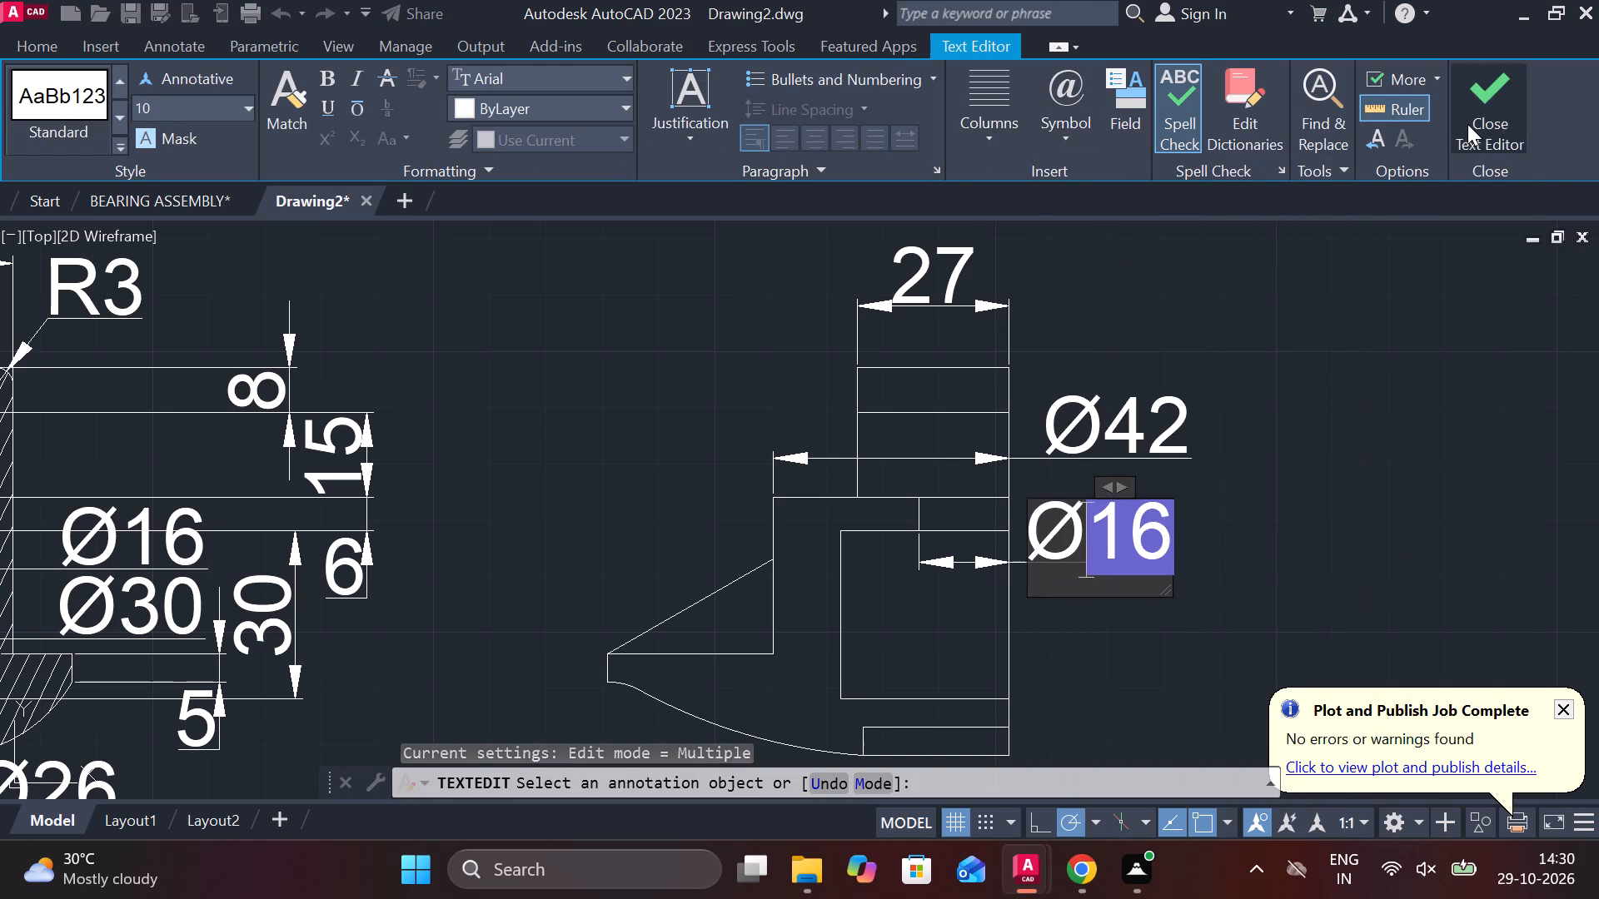
pyautogui.click(1467, 124)
pyautogui.press('Escape')
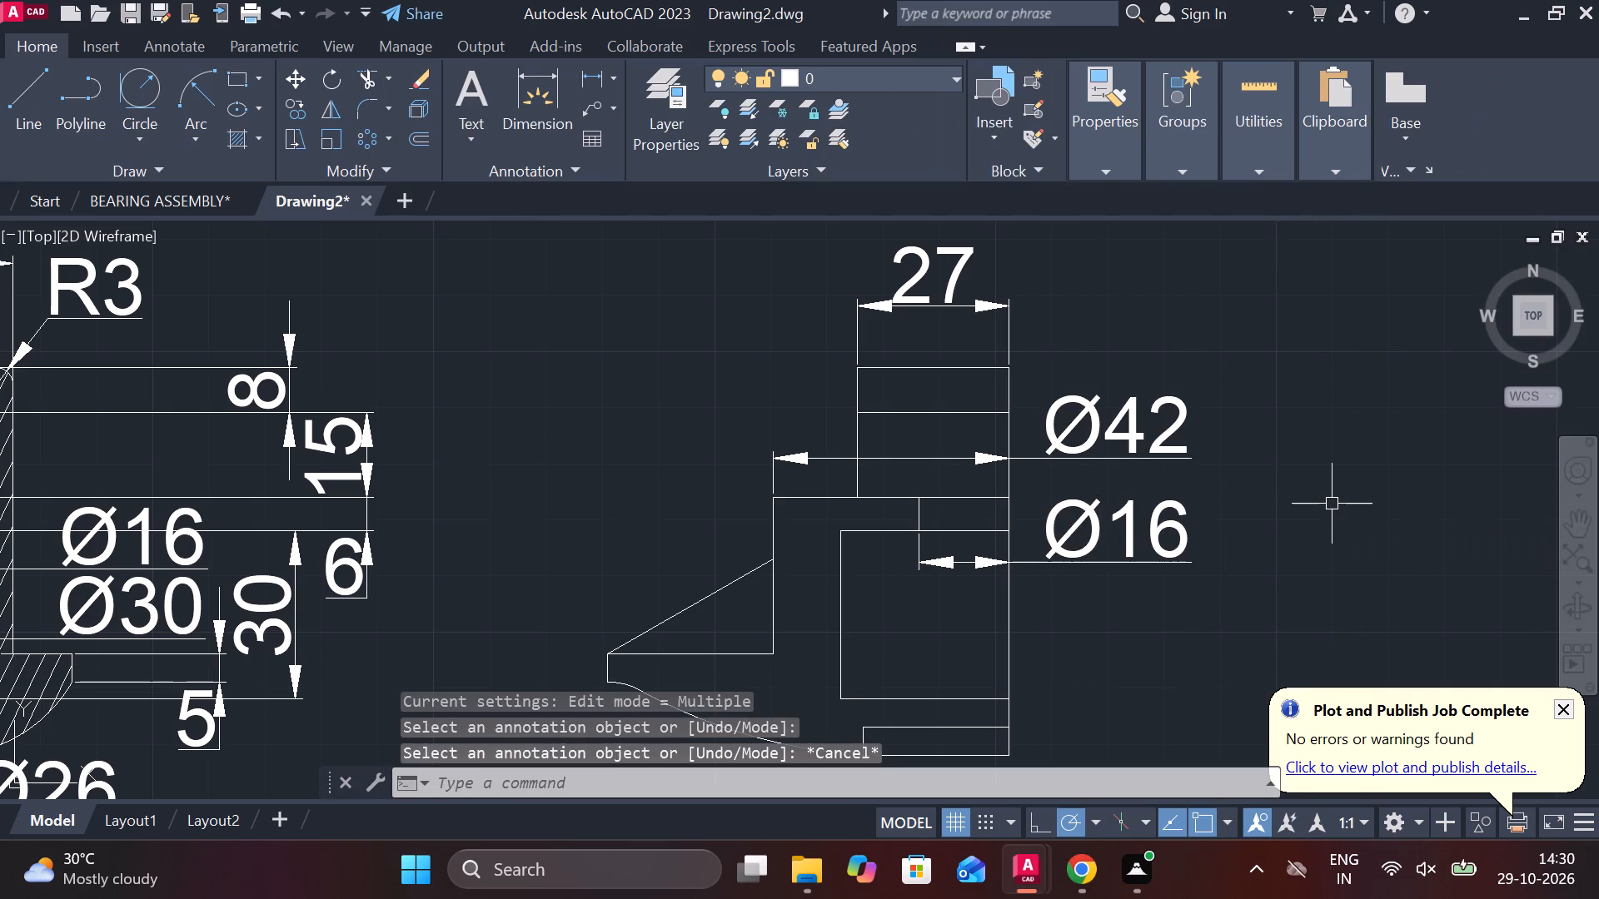
# Add a vertical linear dimension from the shoulder's outer corner down to the sloped line's upper end, placed left of the profile.
pyautogui.click(589, 72)
pyautogui.scroll(1, 753, 604)
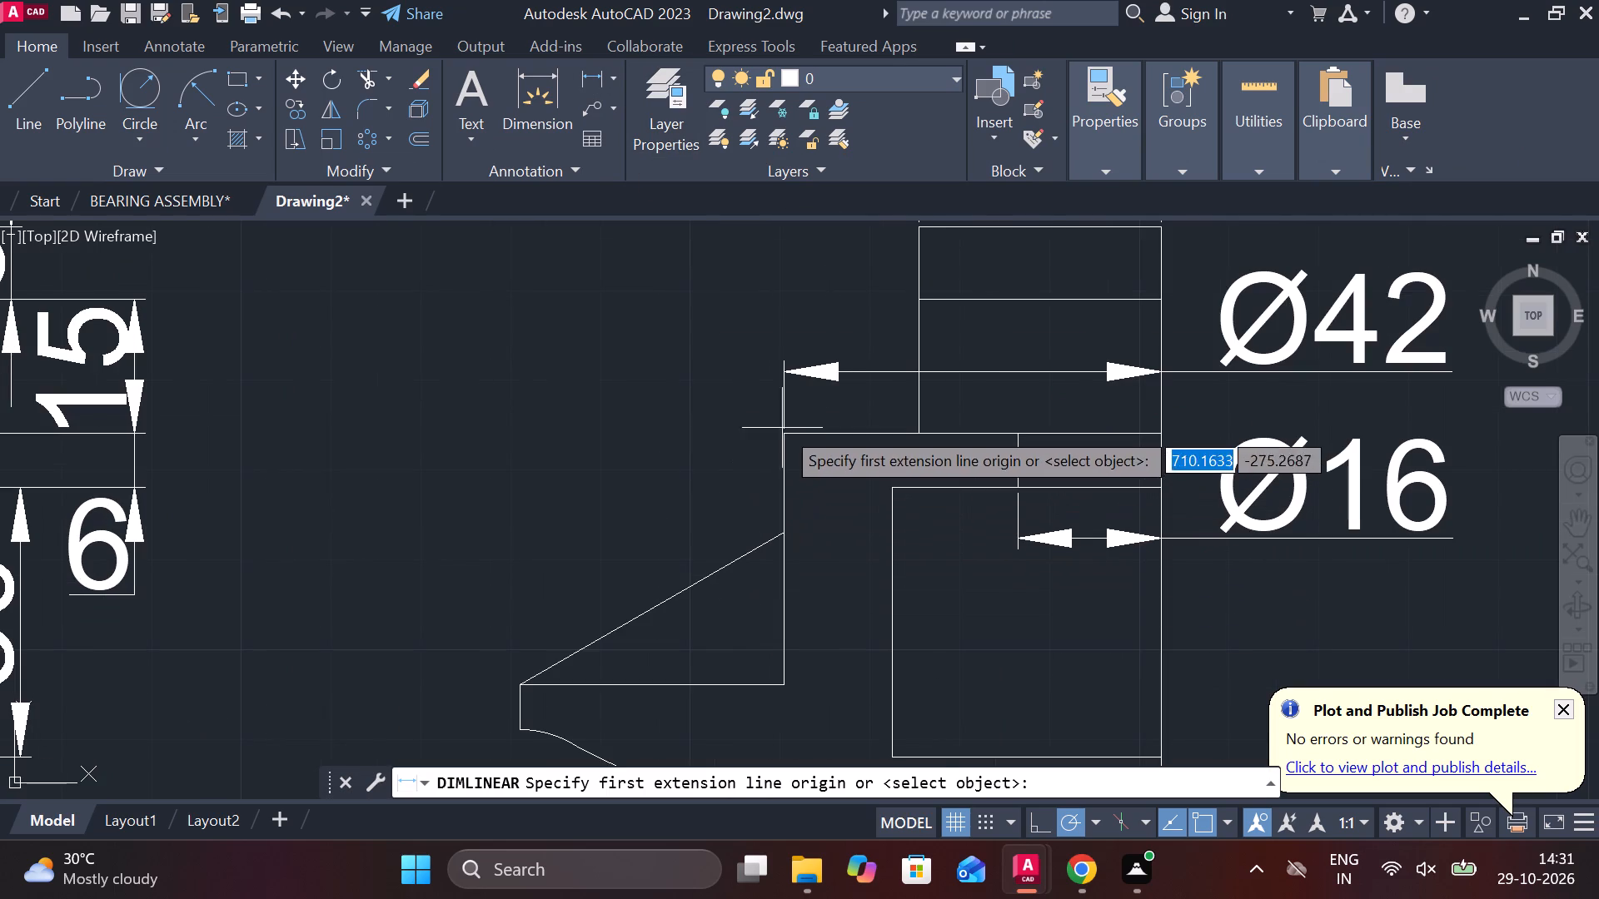
pyautogui.click(782, 427)
pyautogui.click(778, 535)
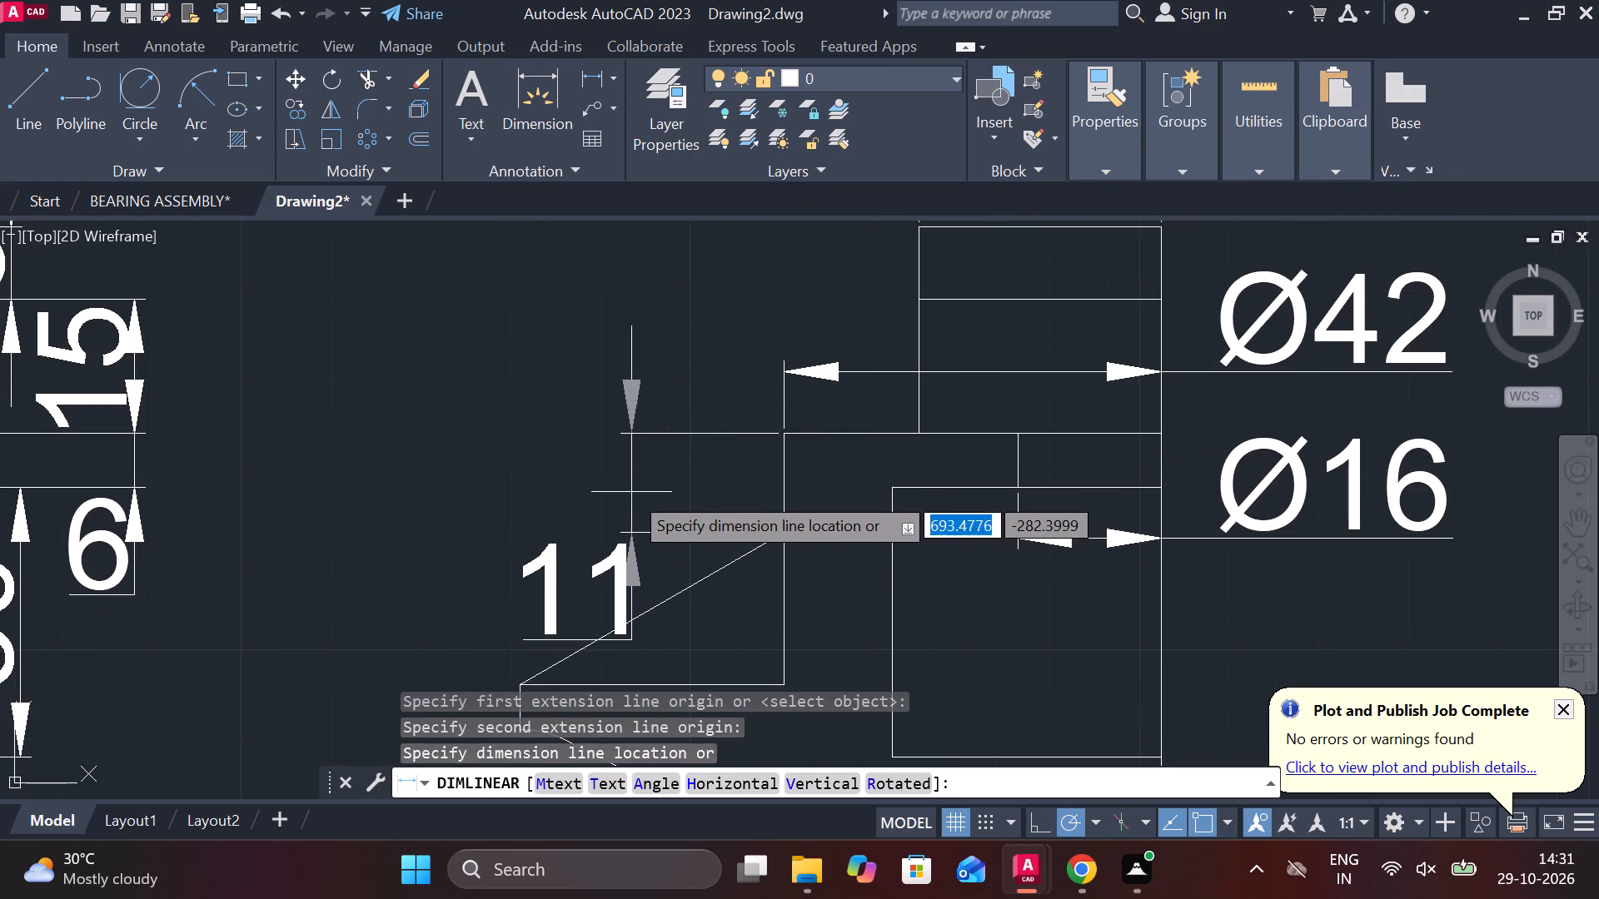
pyautogui.click(543, 472)
# Add a horizontal linear dimension across the large bore, from its outer wall to the profile's centre edge.
pyautogui.moveTo(665, 547); pyautogui.dragTo(565, 466, button='middle')
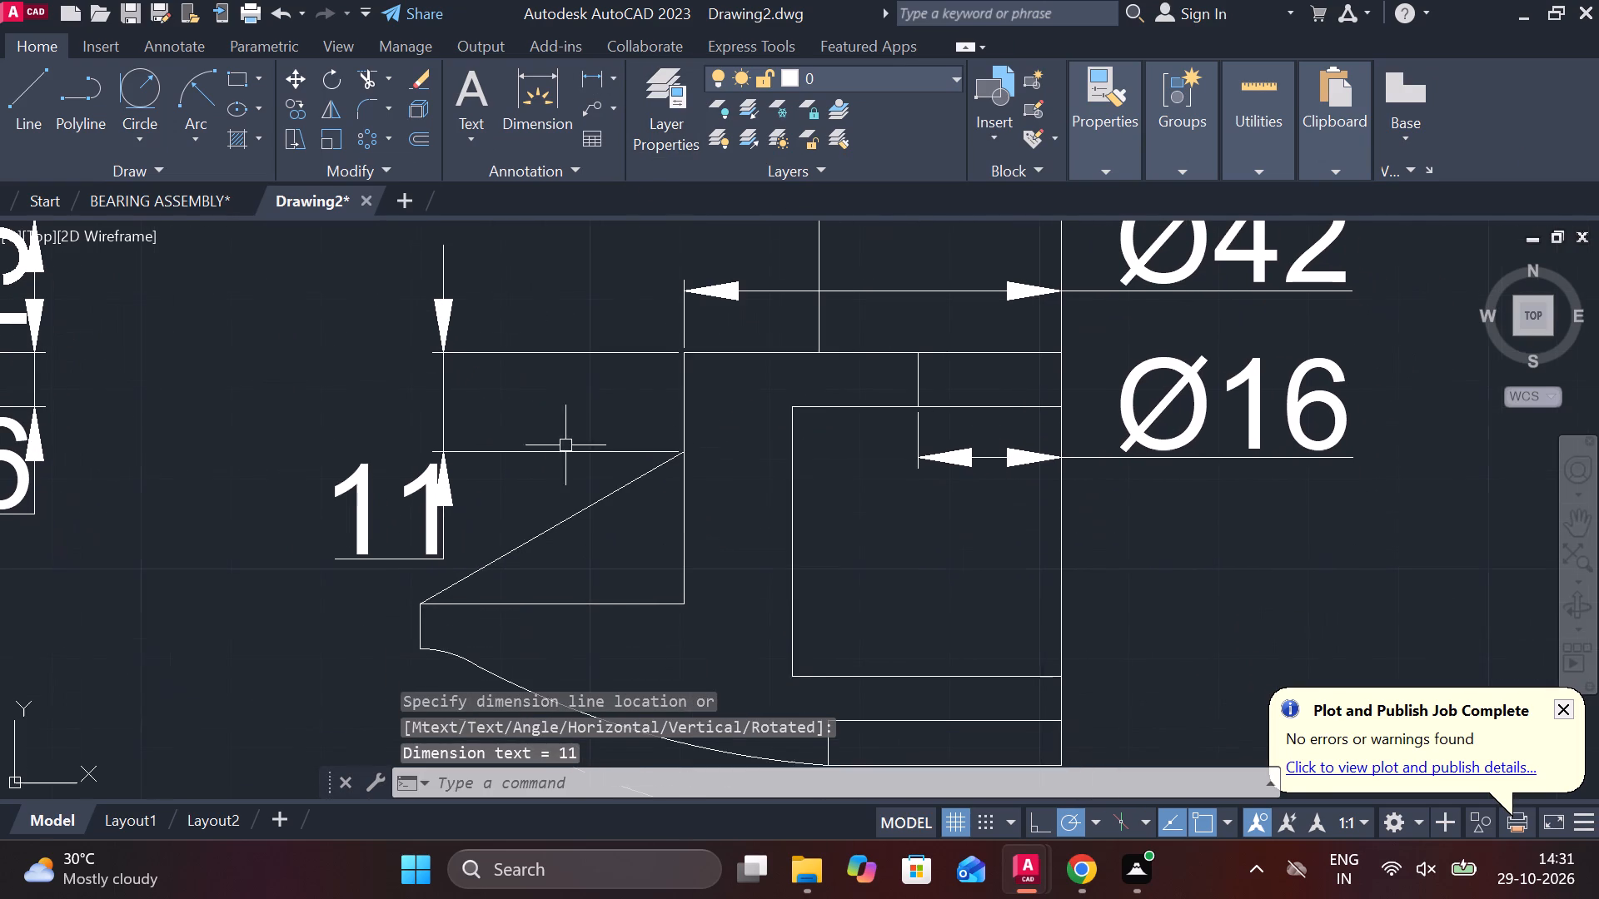
pyautogui.press('space')
pyautogui.click(789, 606)
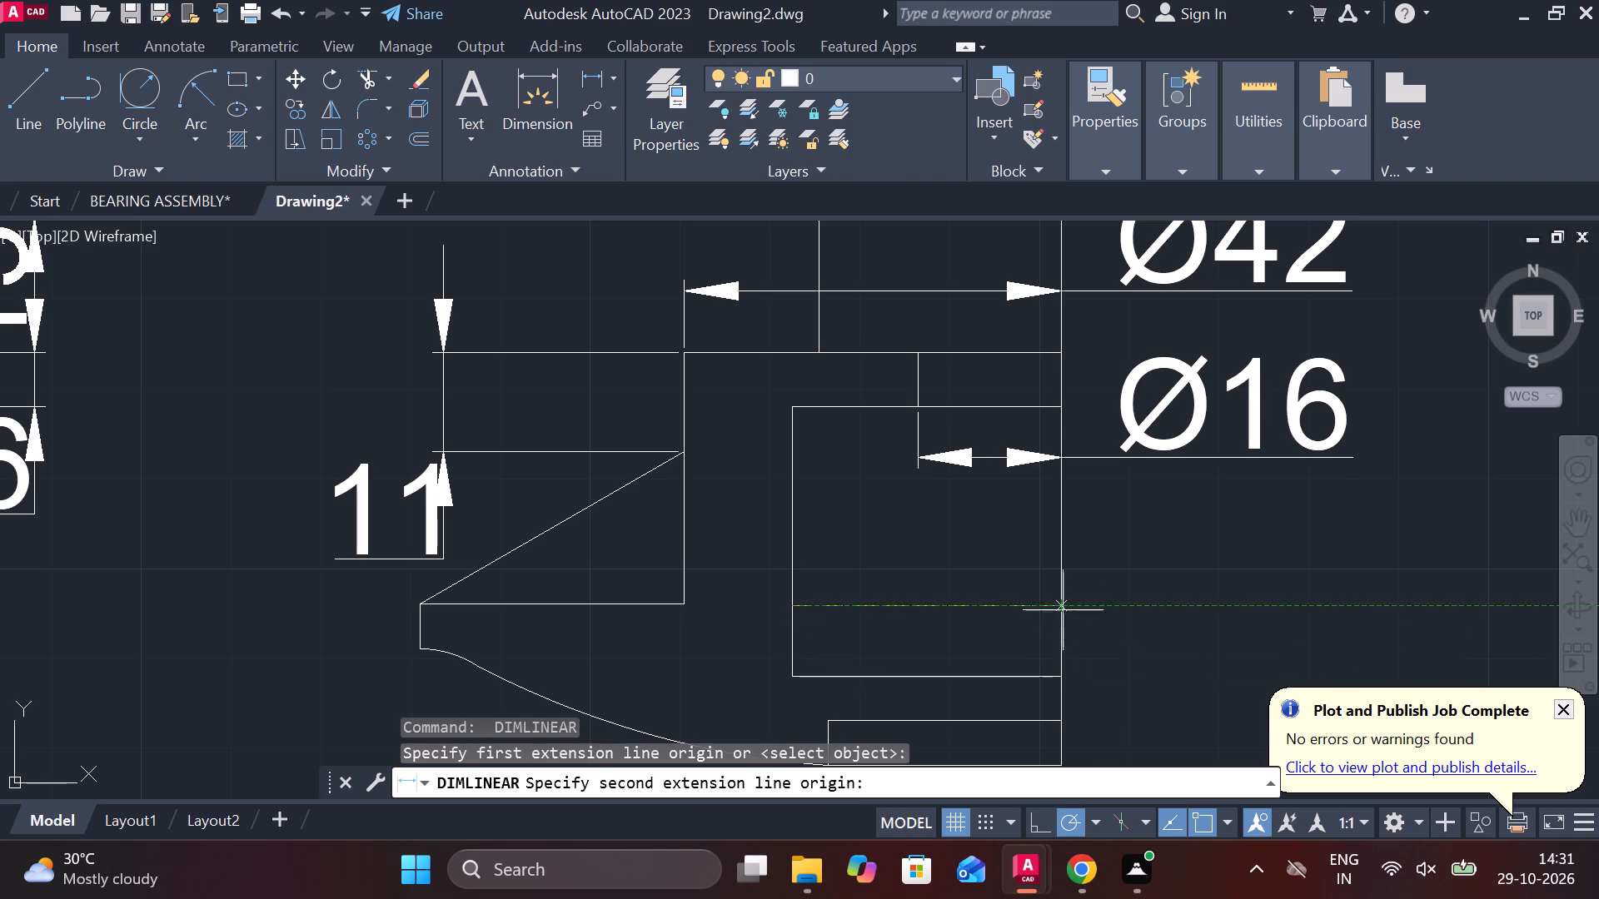
pyautogui.click(1063, 607)
pyautogui.click(1088, 612)
# Add a diameter symbol before the horizontal 30 dimension text so it reads Ø30.
pyautogui.doubleClick(975, 579)
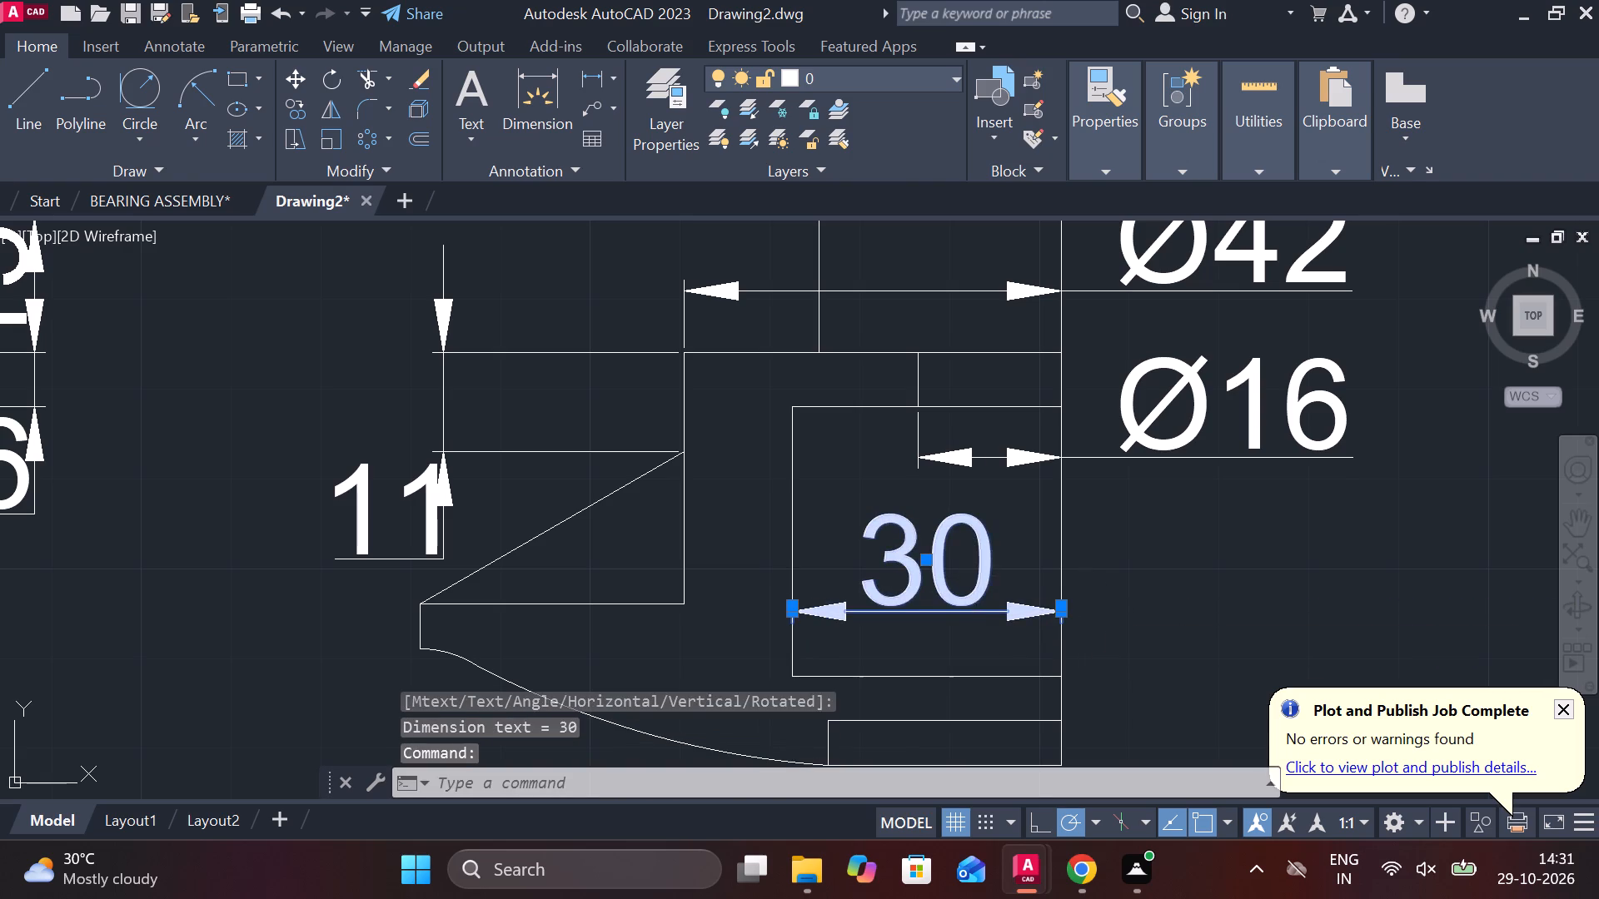
pyautogui.click(1076, 135)
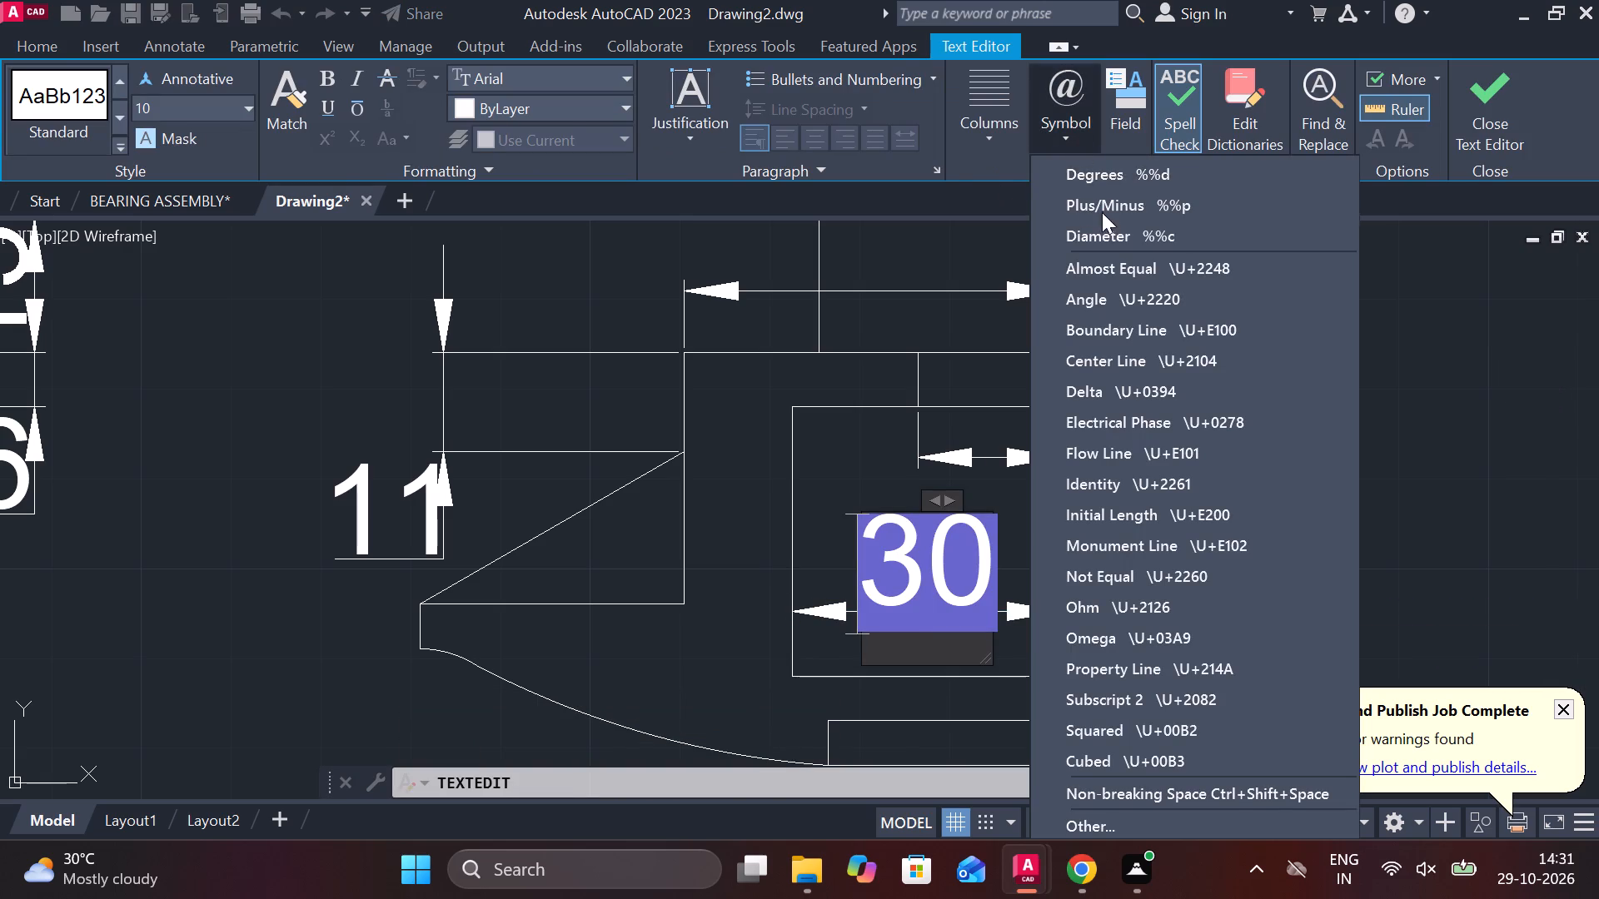
pyautogui.click(1105, 225)
pyautogui.click(1473, 100)
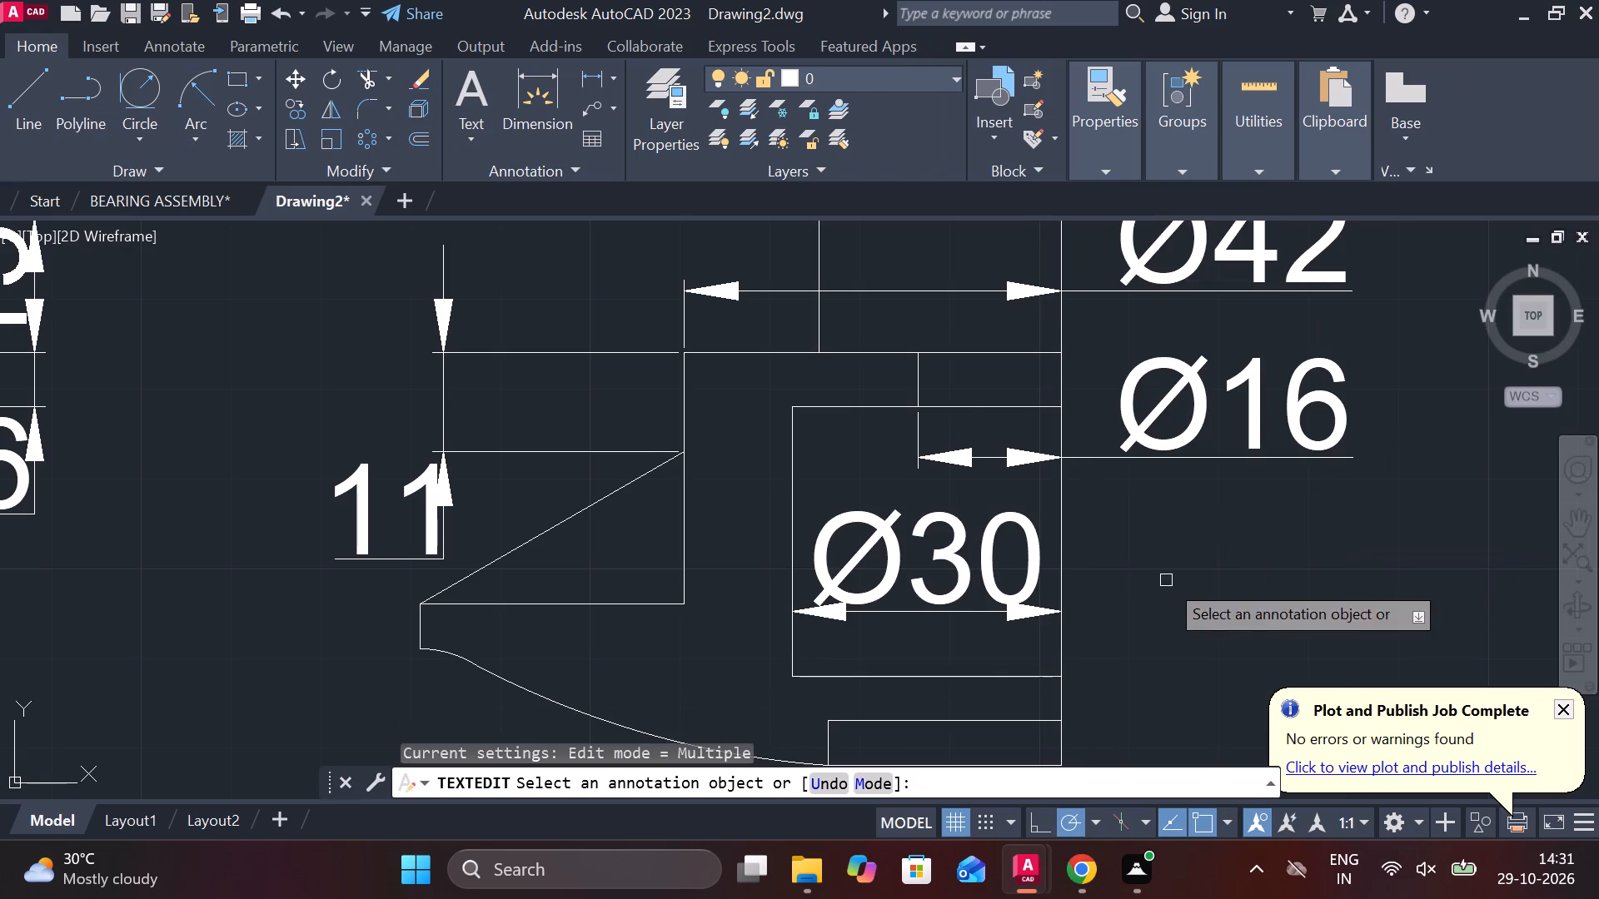
pyautogui.scroll(-2, 1107, 568)
pyautogui.press('Escape')
# Move the Ø30 dimension's text outside the half-section profile, beyond the centre edge and below the Ø16 text.
pyautogui.click(1003, 554)
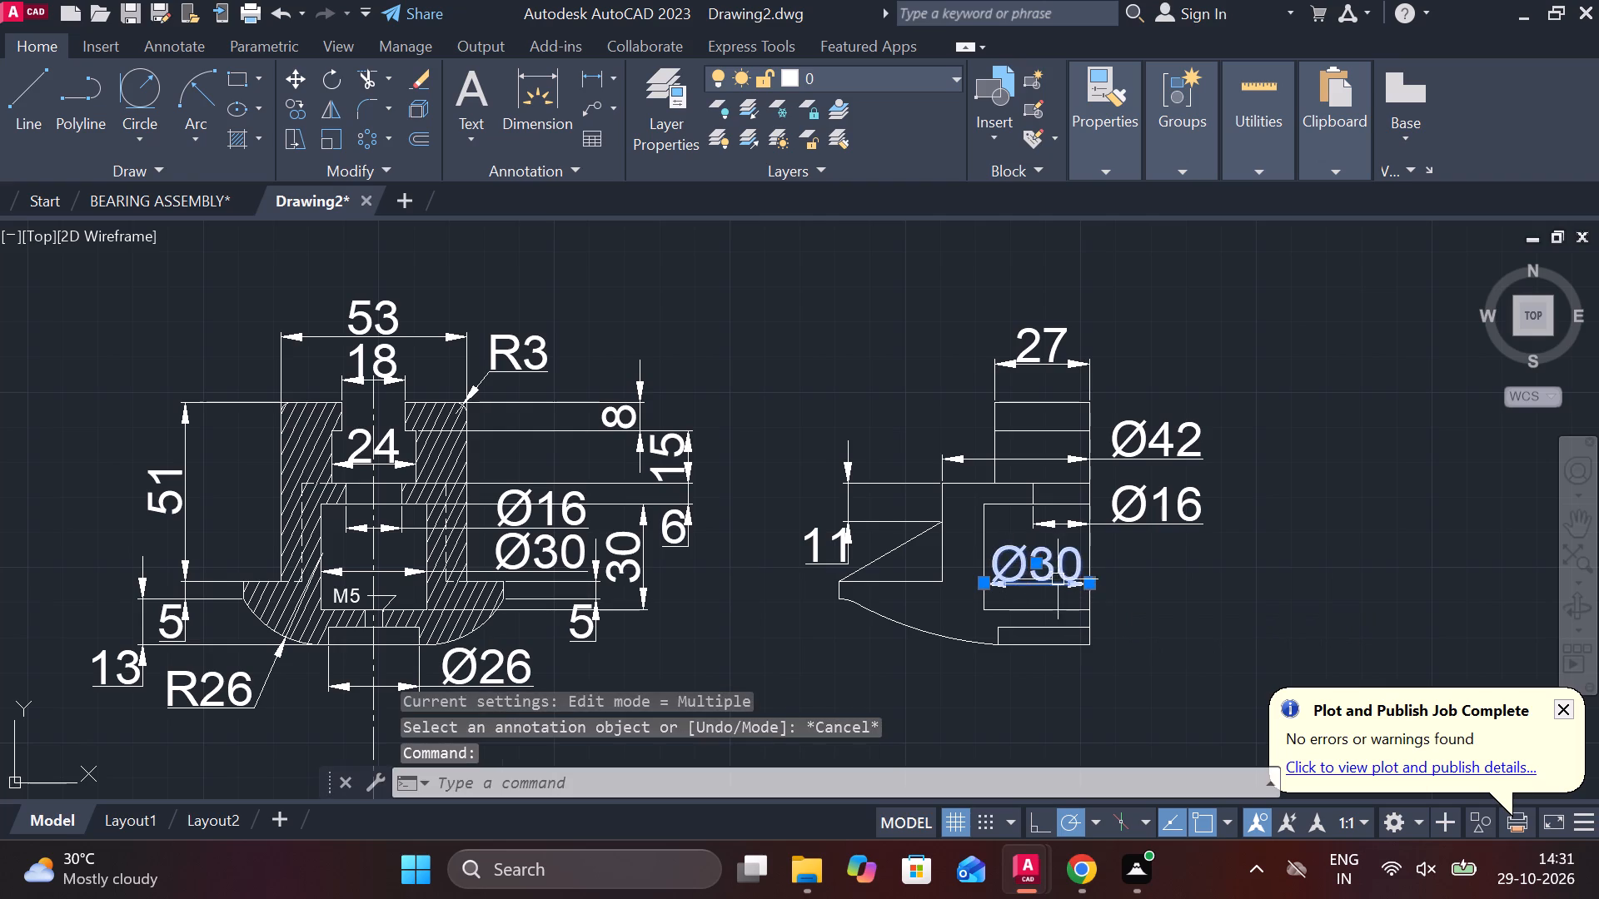
pyautogui.click(1034, 564)
pyautogui.scroll(3, 1163, 578)
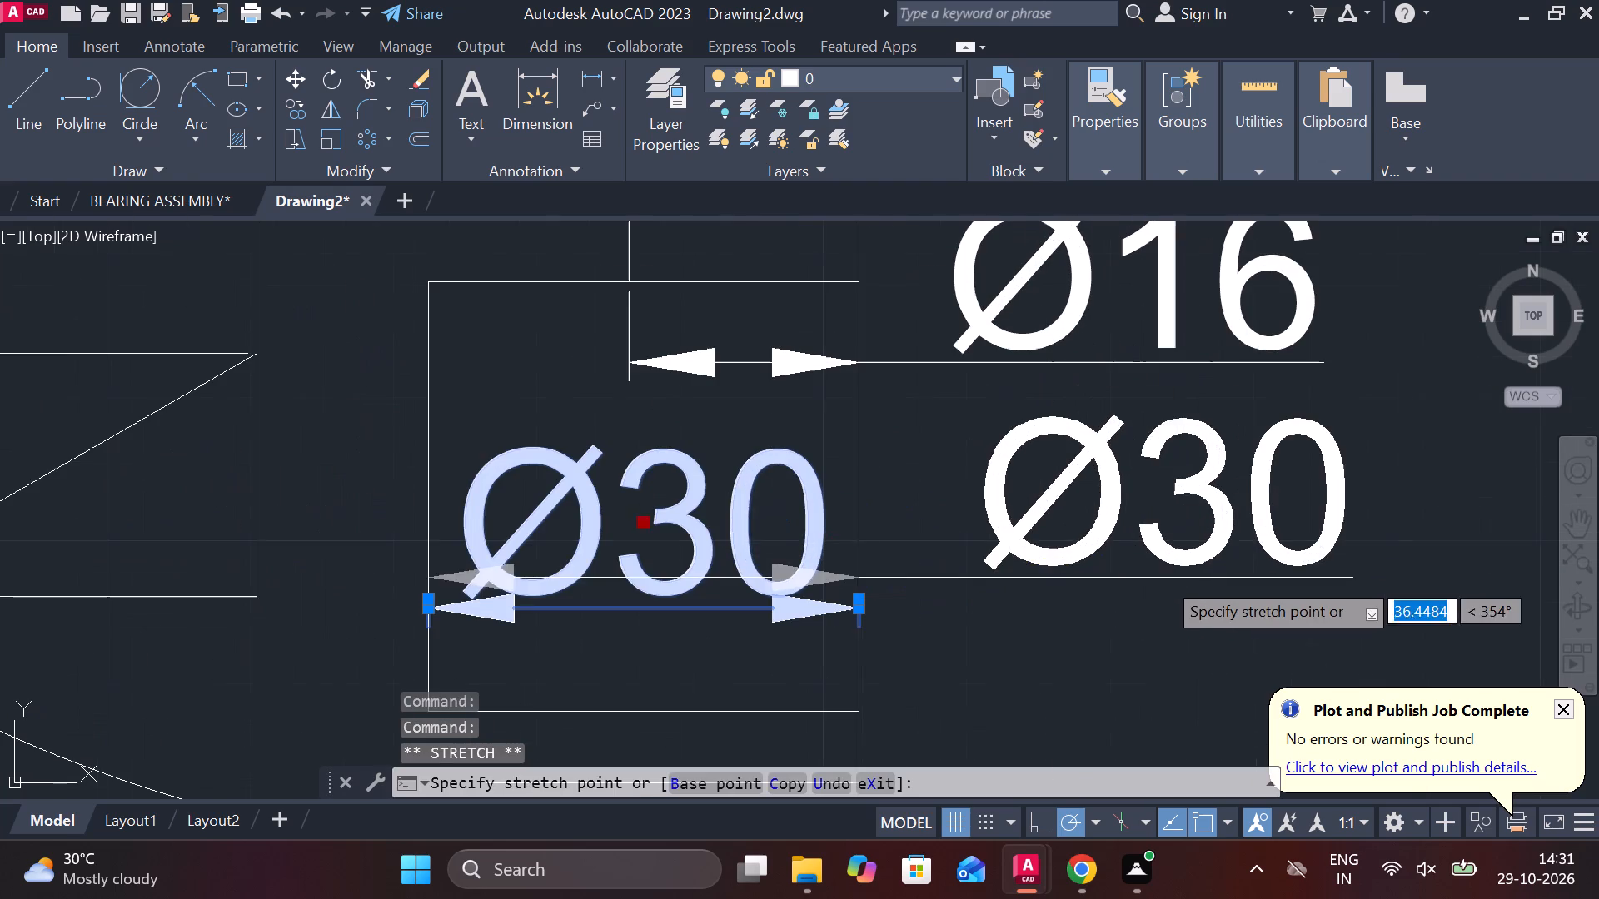
pyautogui.click(1138, 588)
pyautogui.press('Escape')
# Add a horizontal linear dimension across the bottom recess, from its outer corner to the centre edge, placed below the profile.
pyautogui.moveTo(1203, 582); pyautogui.dragTo(1093, 485, button='middle')
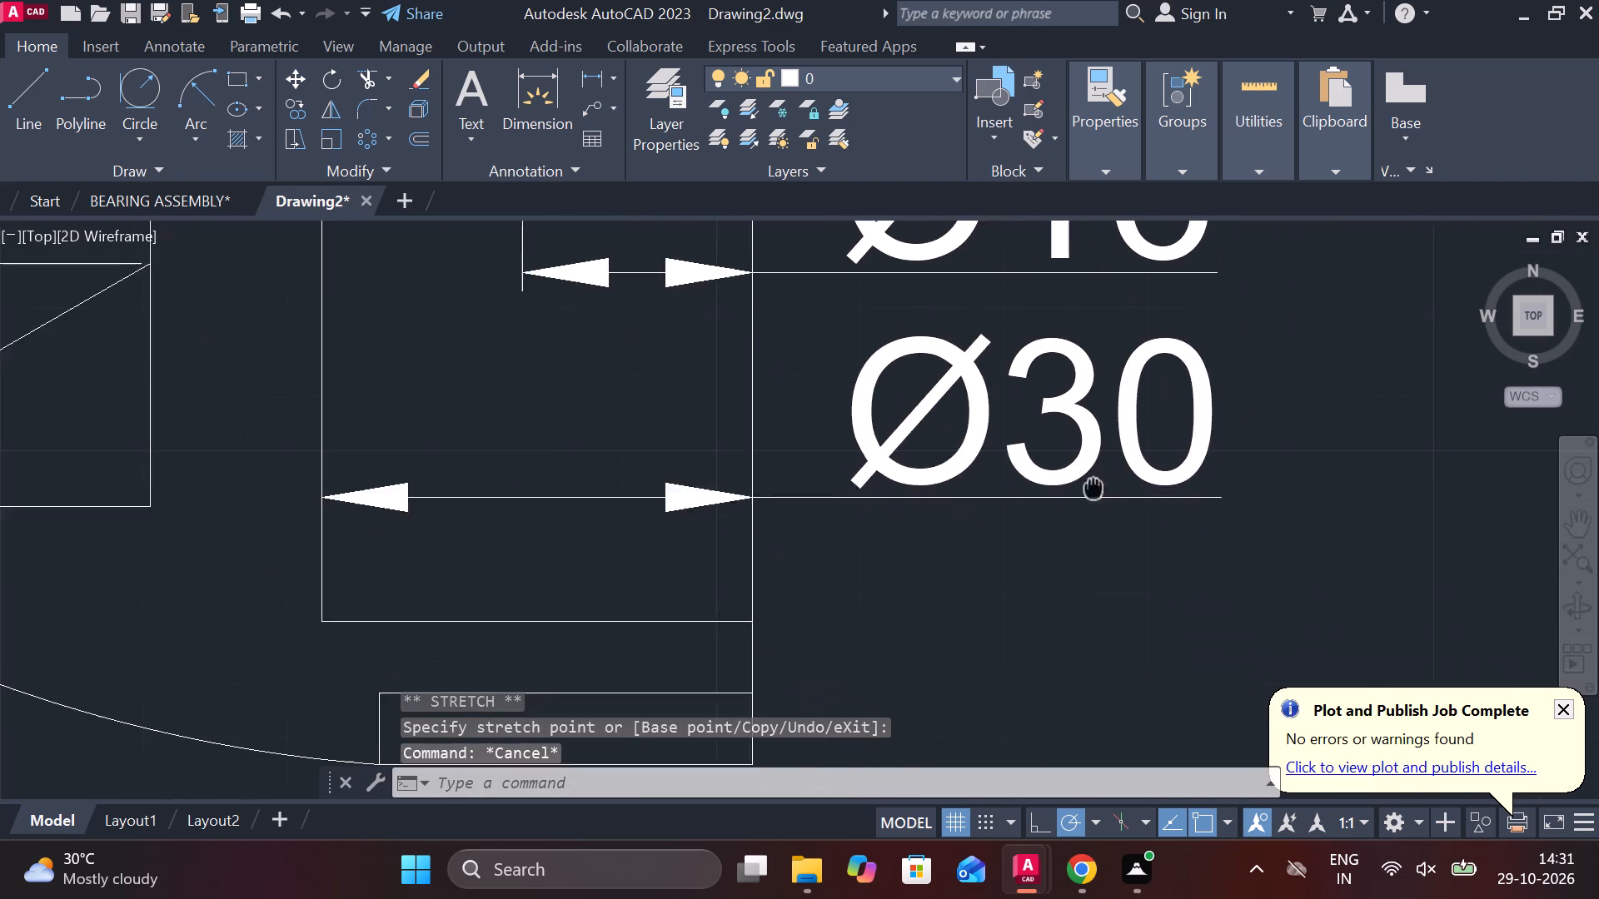
pyautogui.scroll(-1, 1093, 479)
pyautogui.click(591, 65)
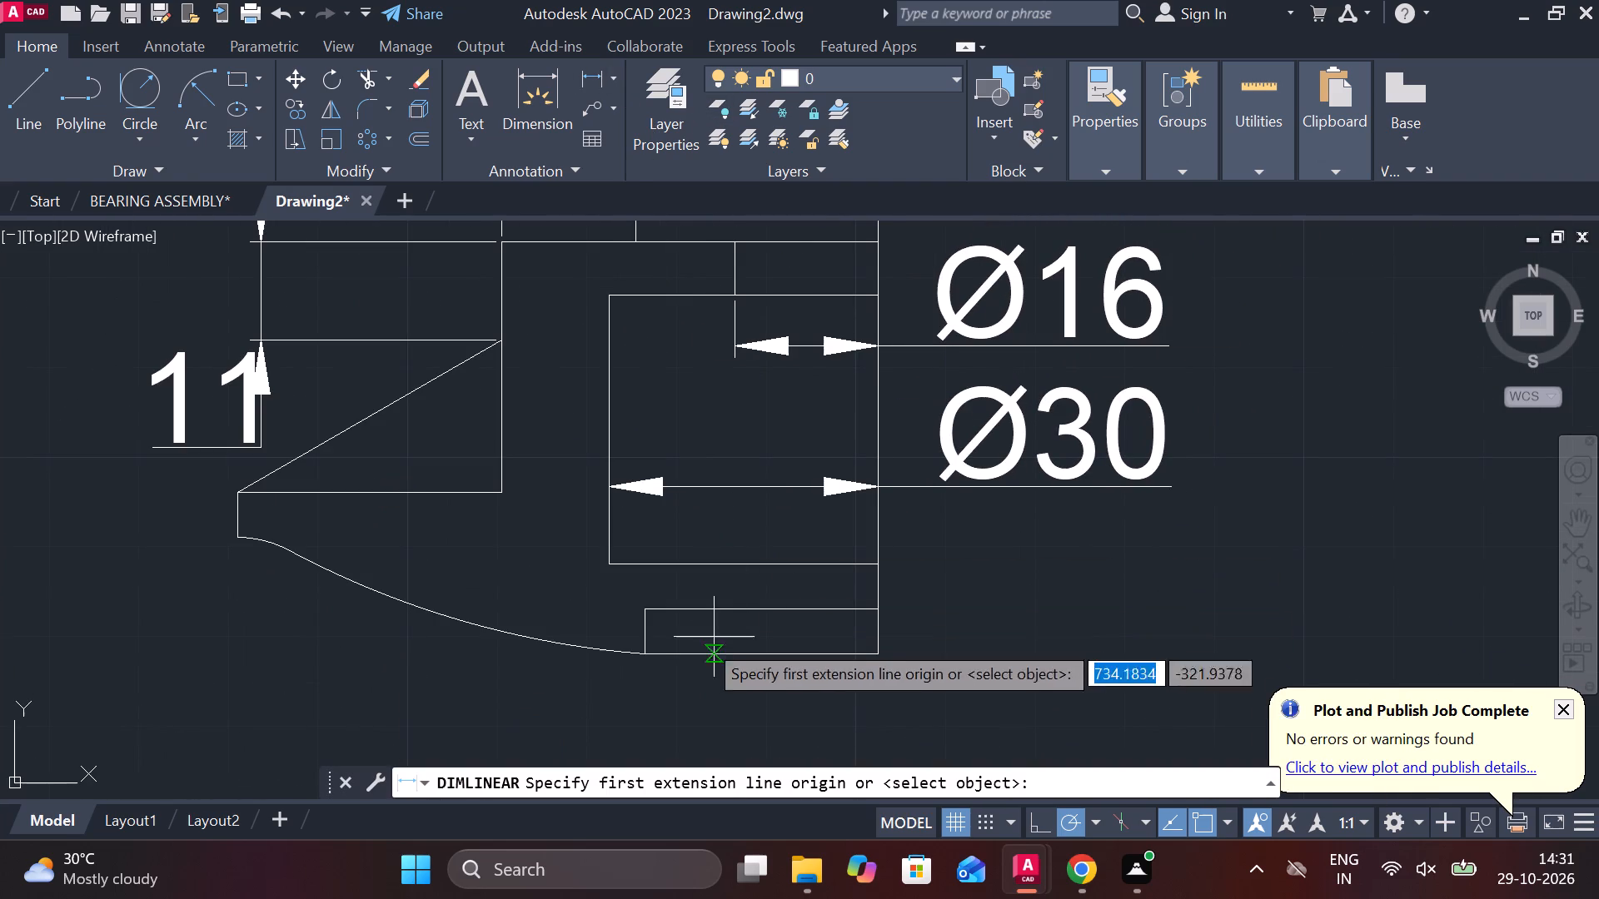
pyautogui.click(628, 652)
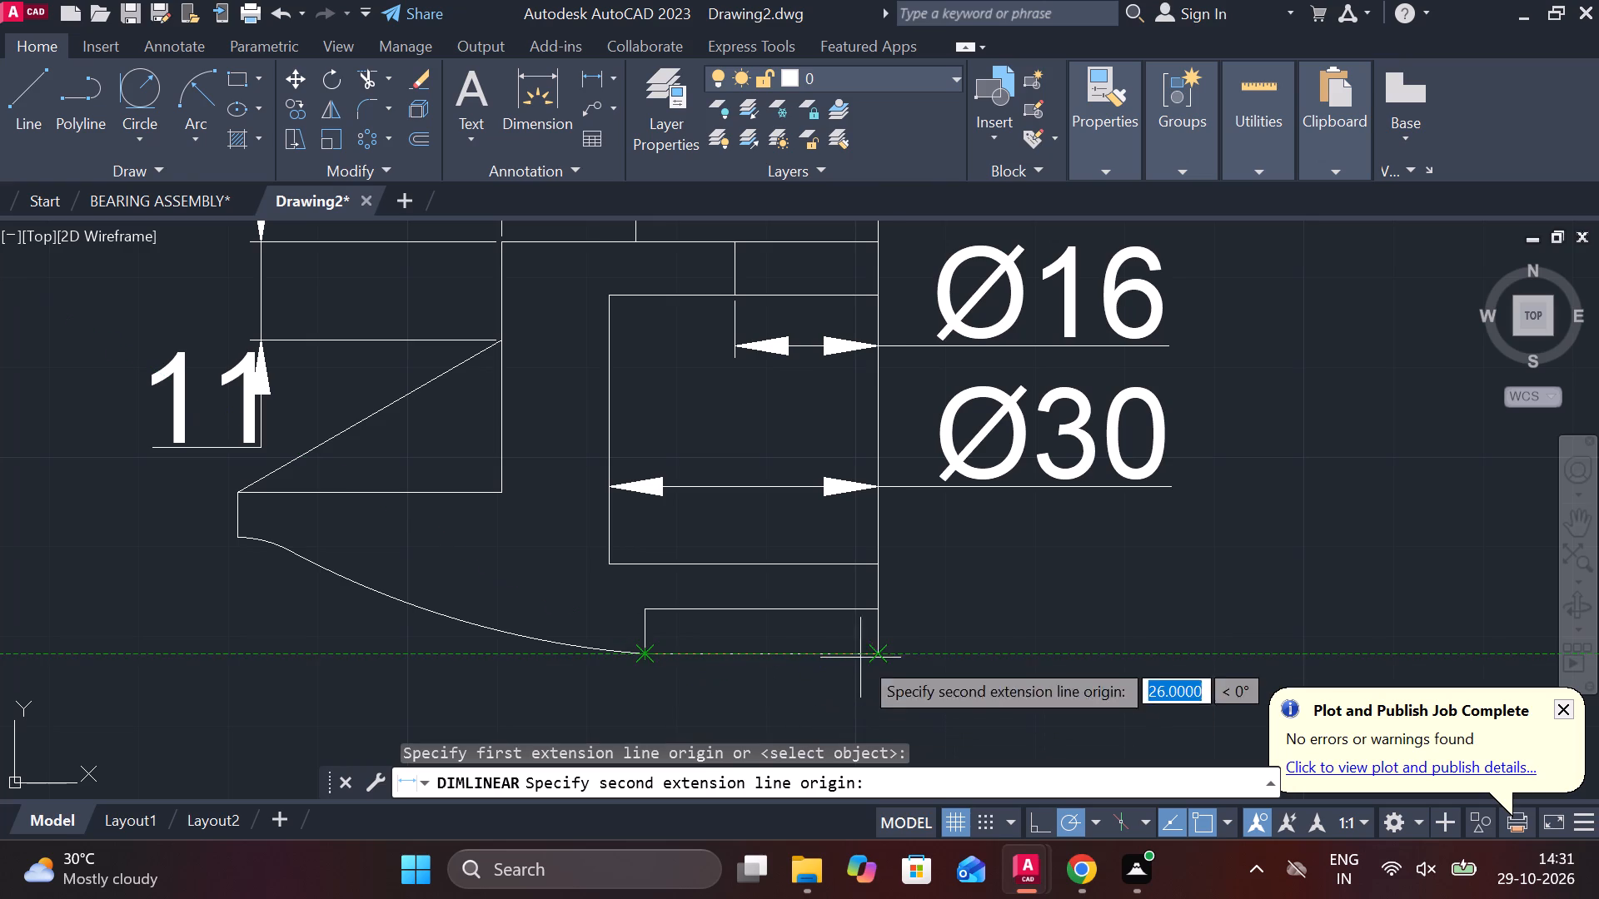
pyautogui.click(868, 658)
pyautogui.moveTo(1058, 653); pyautogui.dragTo(1054, 540, button='middle')
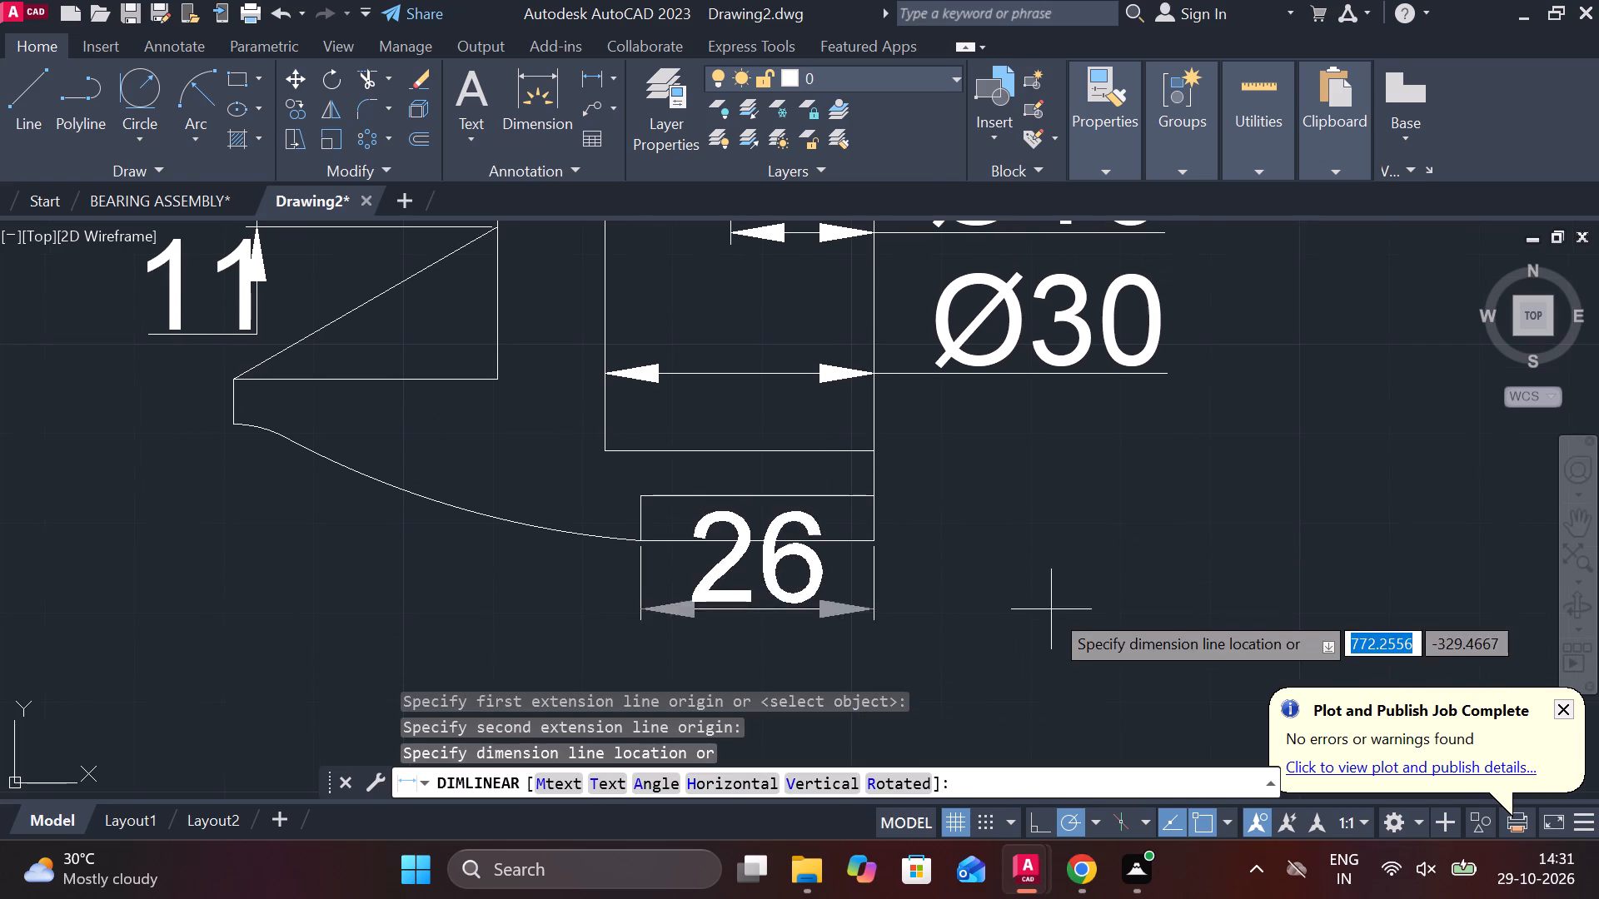
pyautogui.moveTo(1040, 639); pyautogui.dragTo(1032, 548, button='middle')
pyautogui.click(1030, 589)
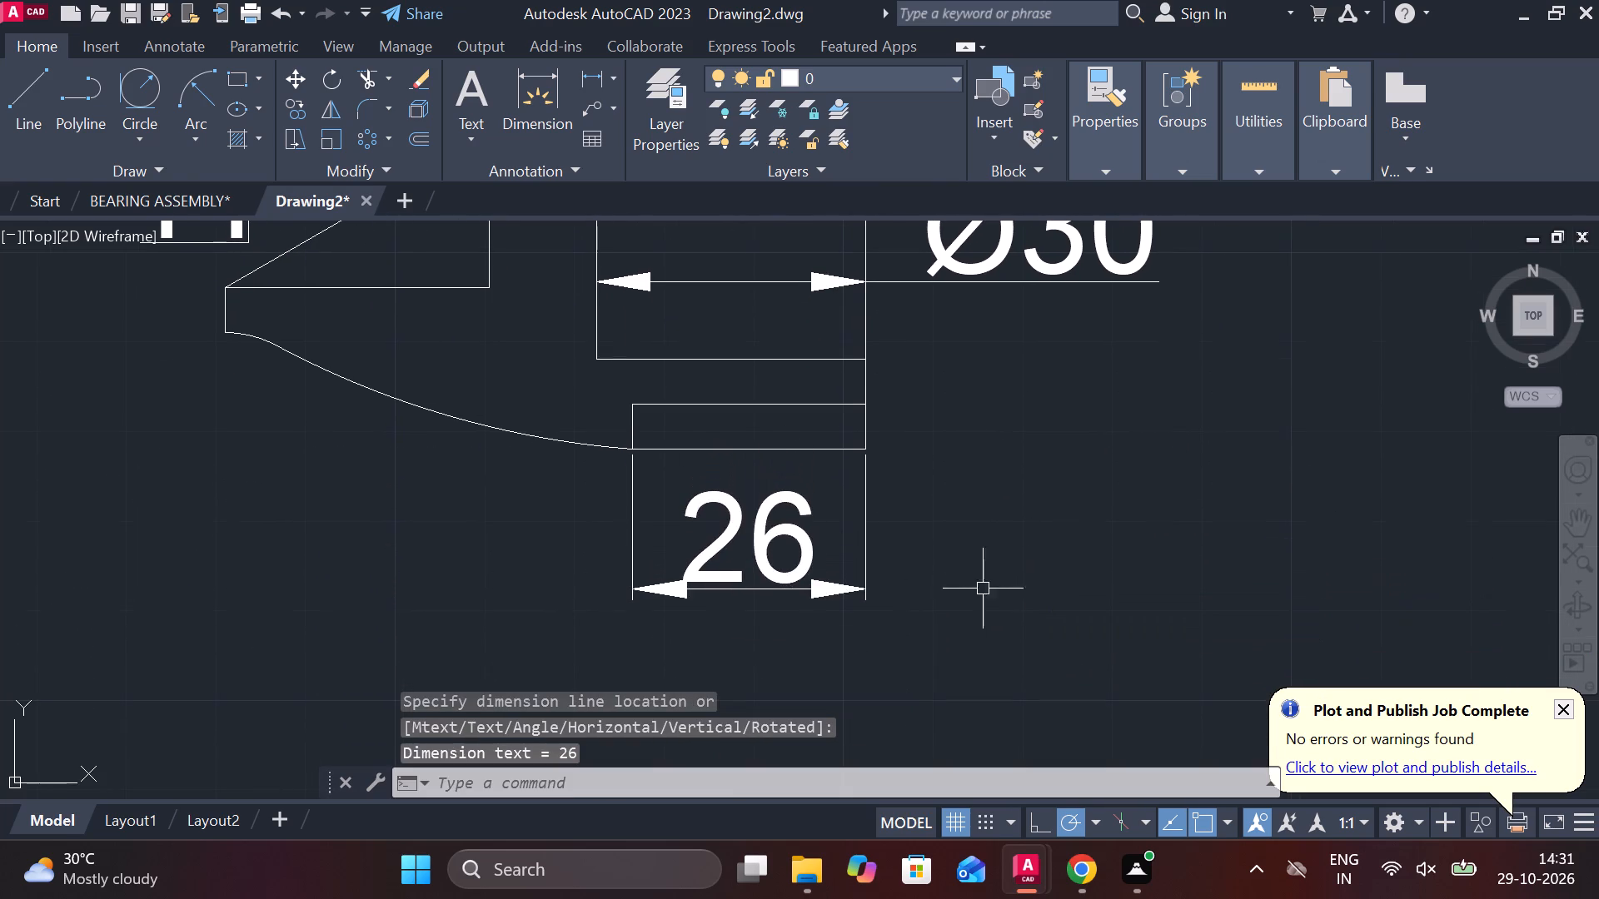
# Add a diameter symbol before the bottom recess's 26 dimension text so it reads Ø26.
pyautogui.doubleClick(776, 554)
pyautogui.press('Escape')
pyautogui.doubleClick(773, 519)
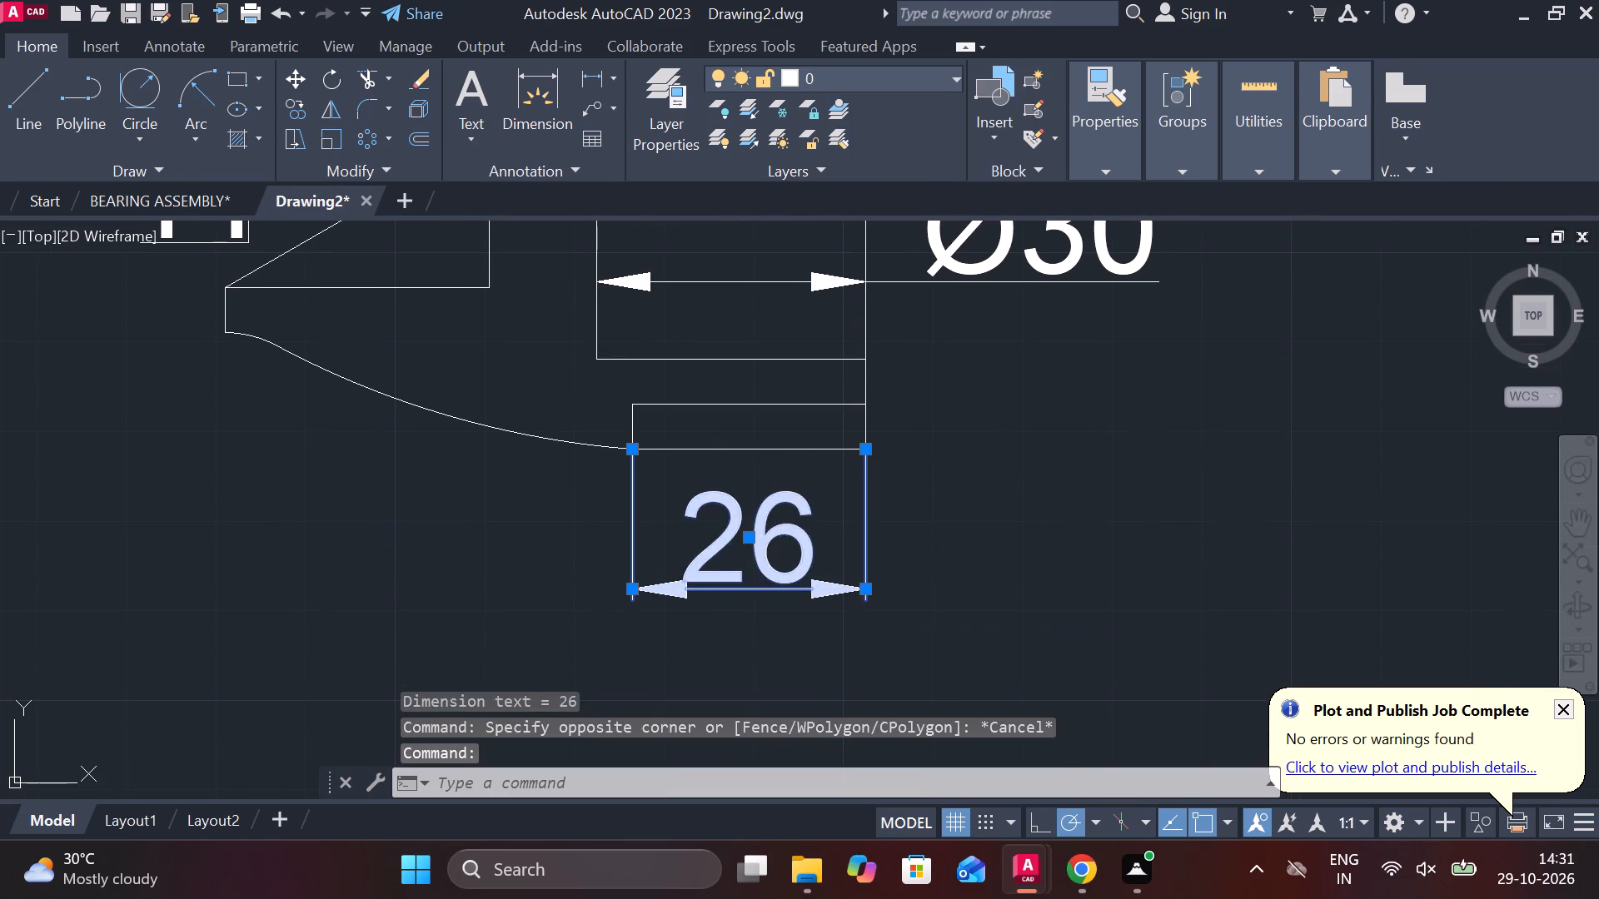
pyautogui.click(1055, 136)
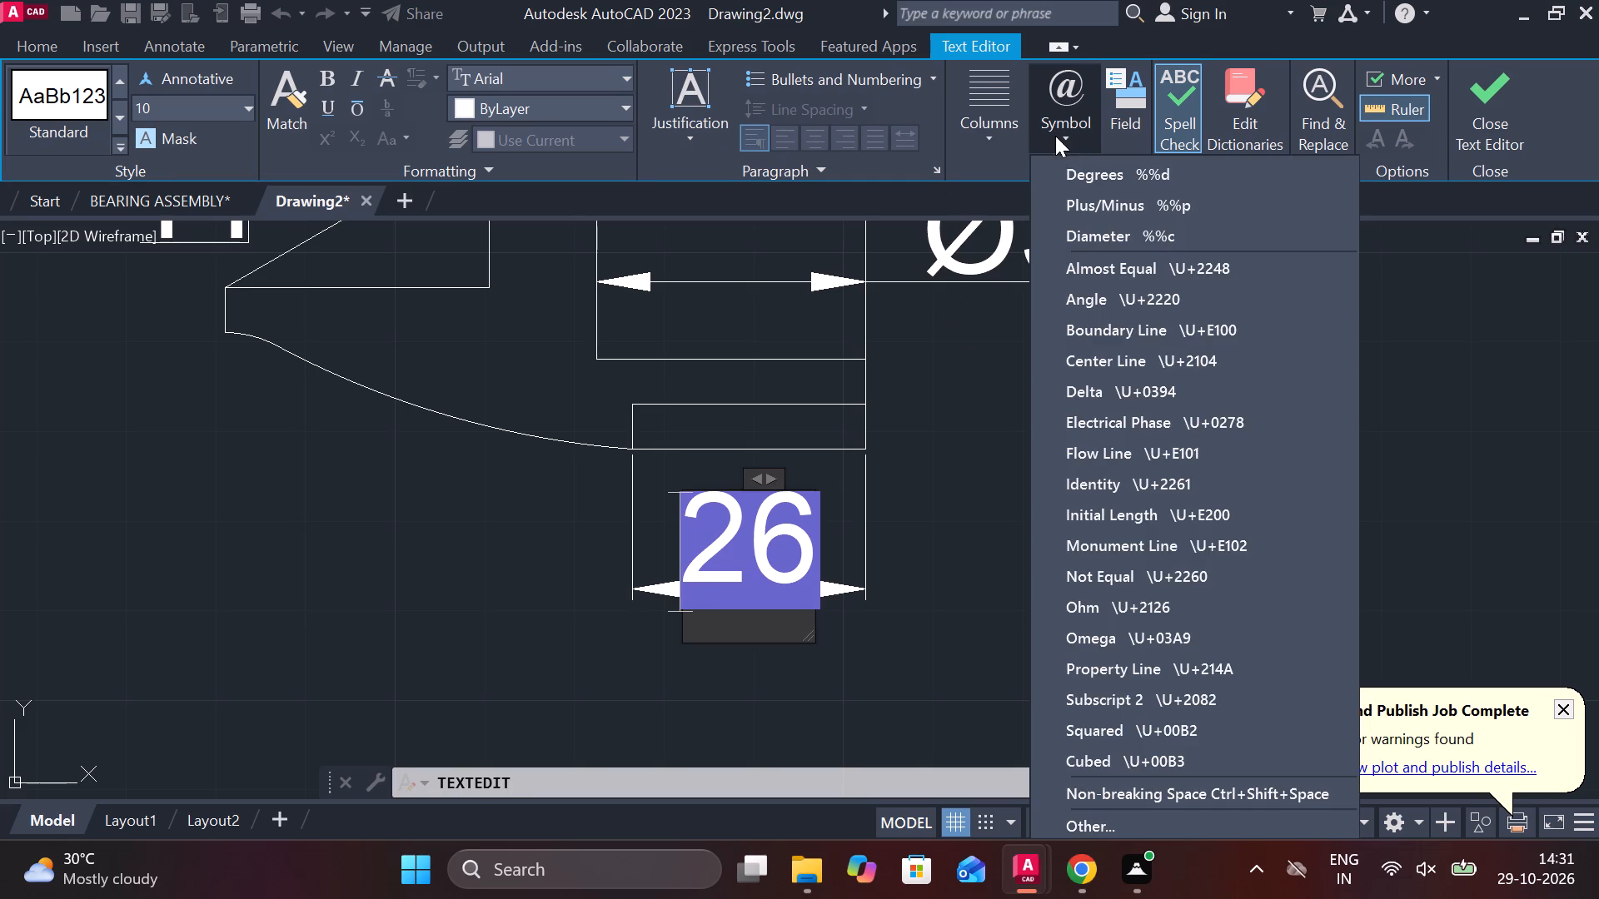
pyautogui.click(1090, 238)
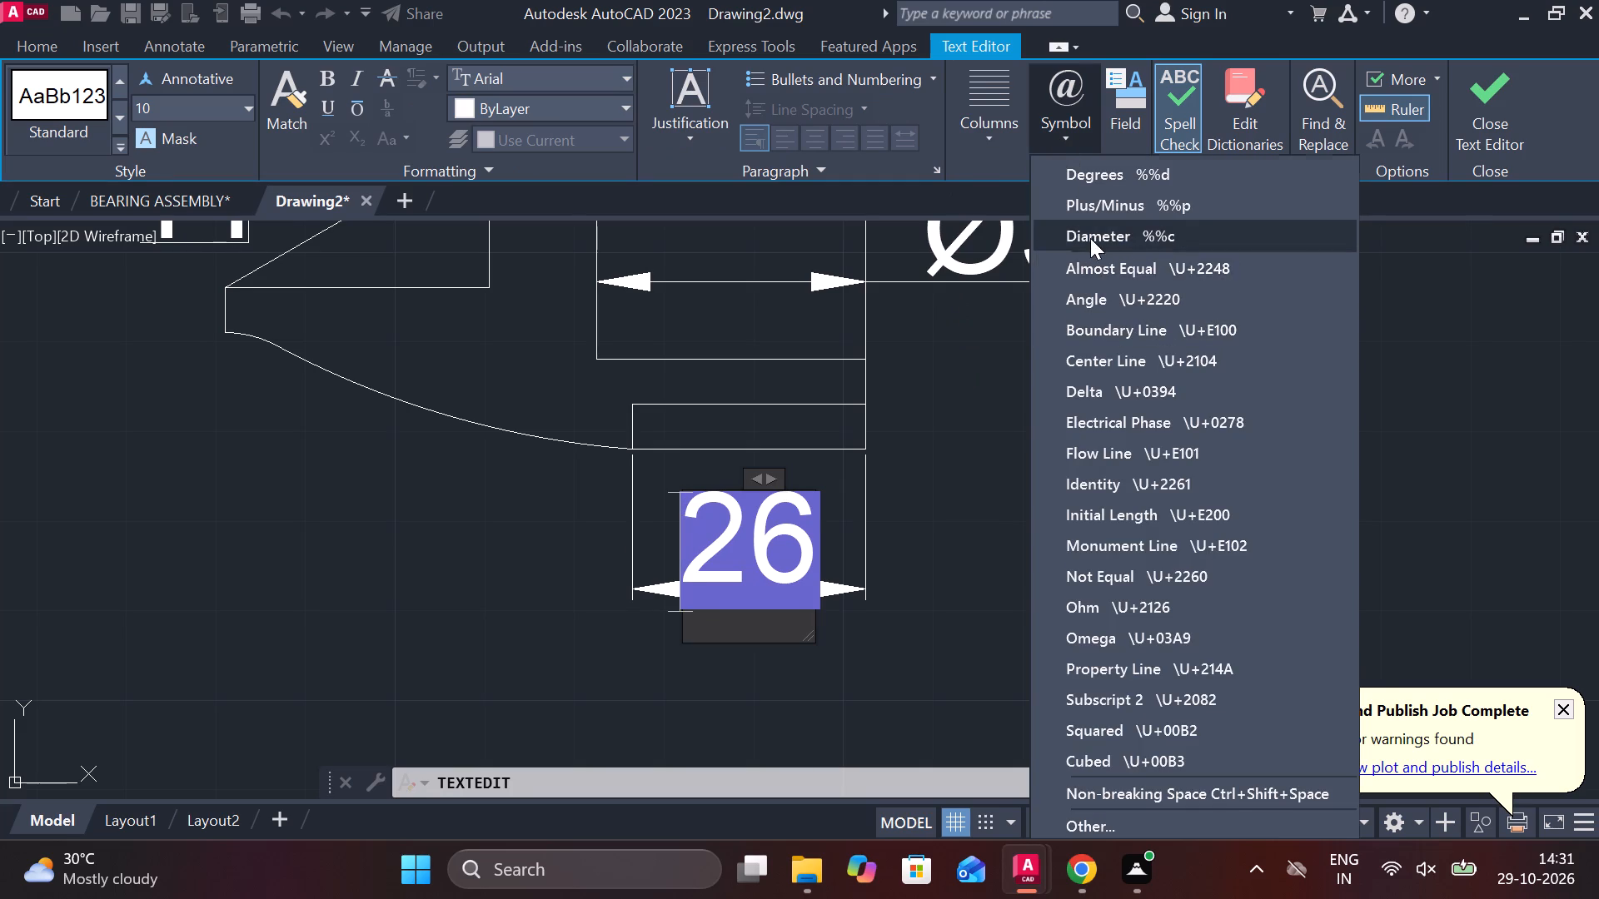
pyautogui.click(1477, 109)
pyautogui.press('Escape')
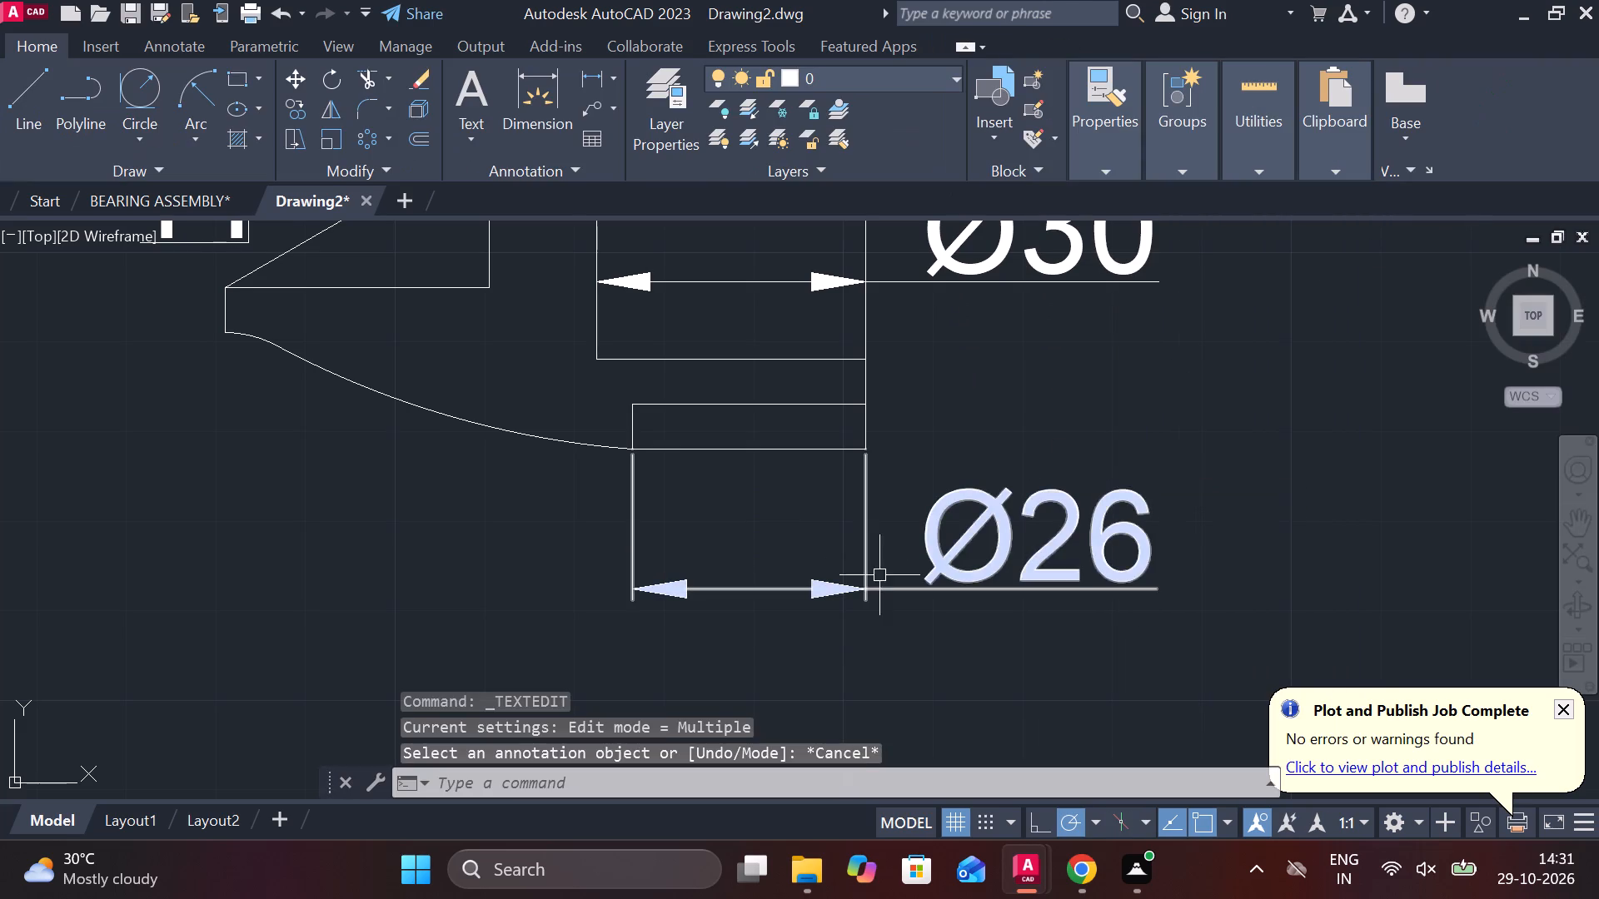
# Move the half-section profile's Ø26 dimension line up, closer to the bottom edge.
pyautogui.click(894, 590)
pyautogui.click(869, 588)
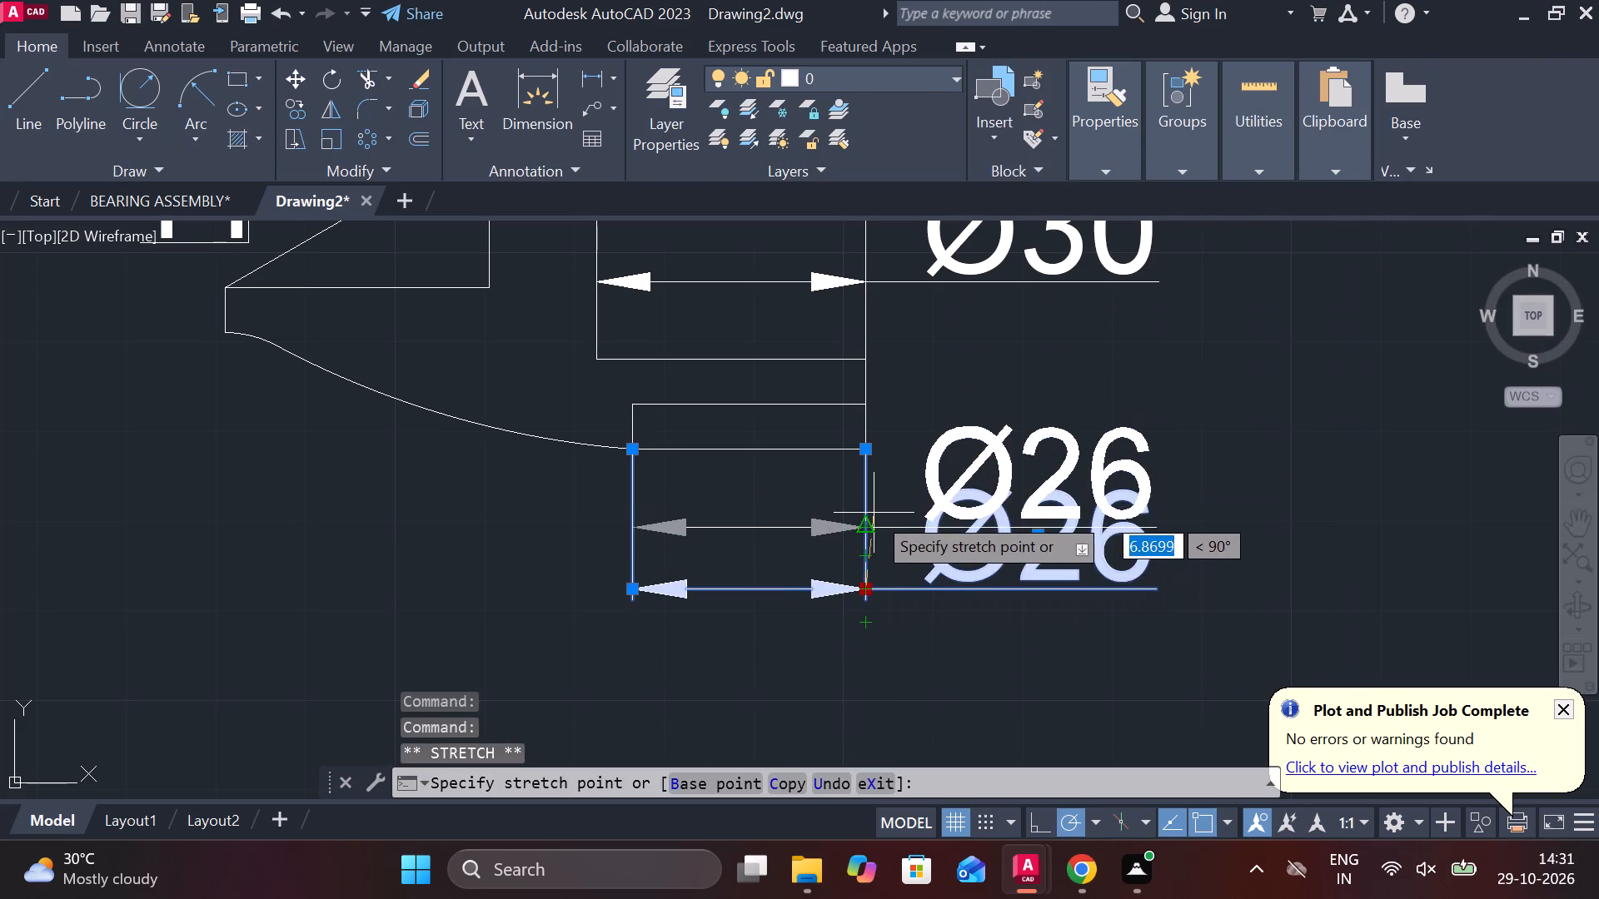
pyautogui.click(874, 513)
pyautogui.press('Escape')
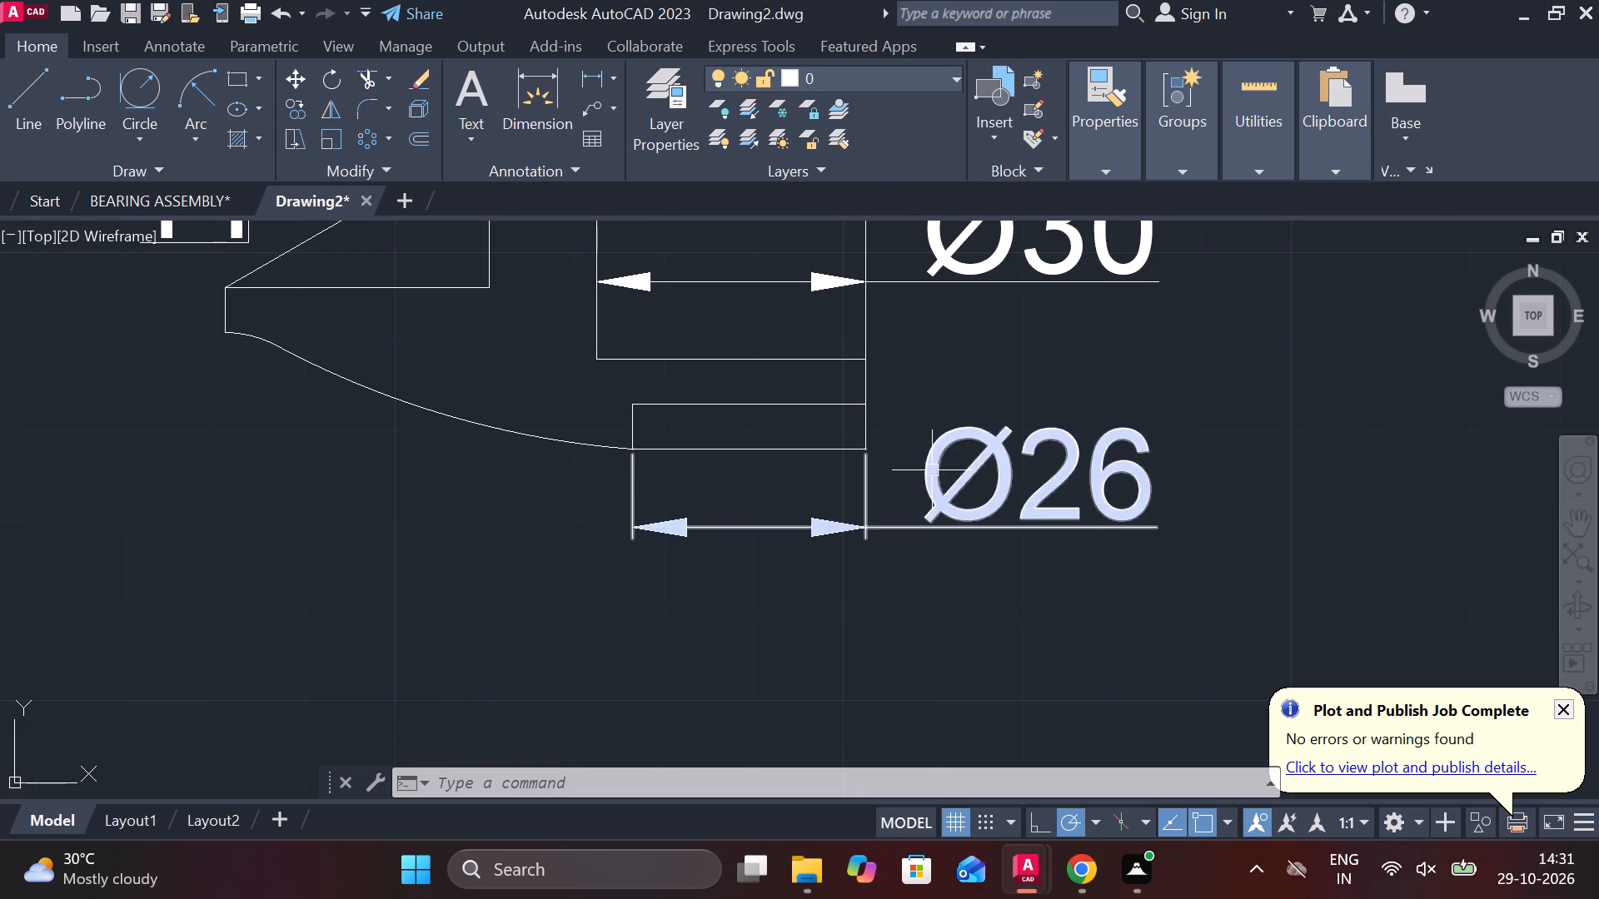
# Hatch the solid wall region of the half-section profile, from the shoulder down to the curved base.
pyautogui.scroll(-2, 933, 470)
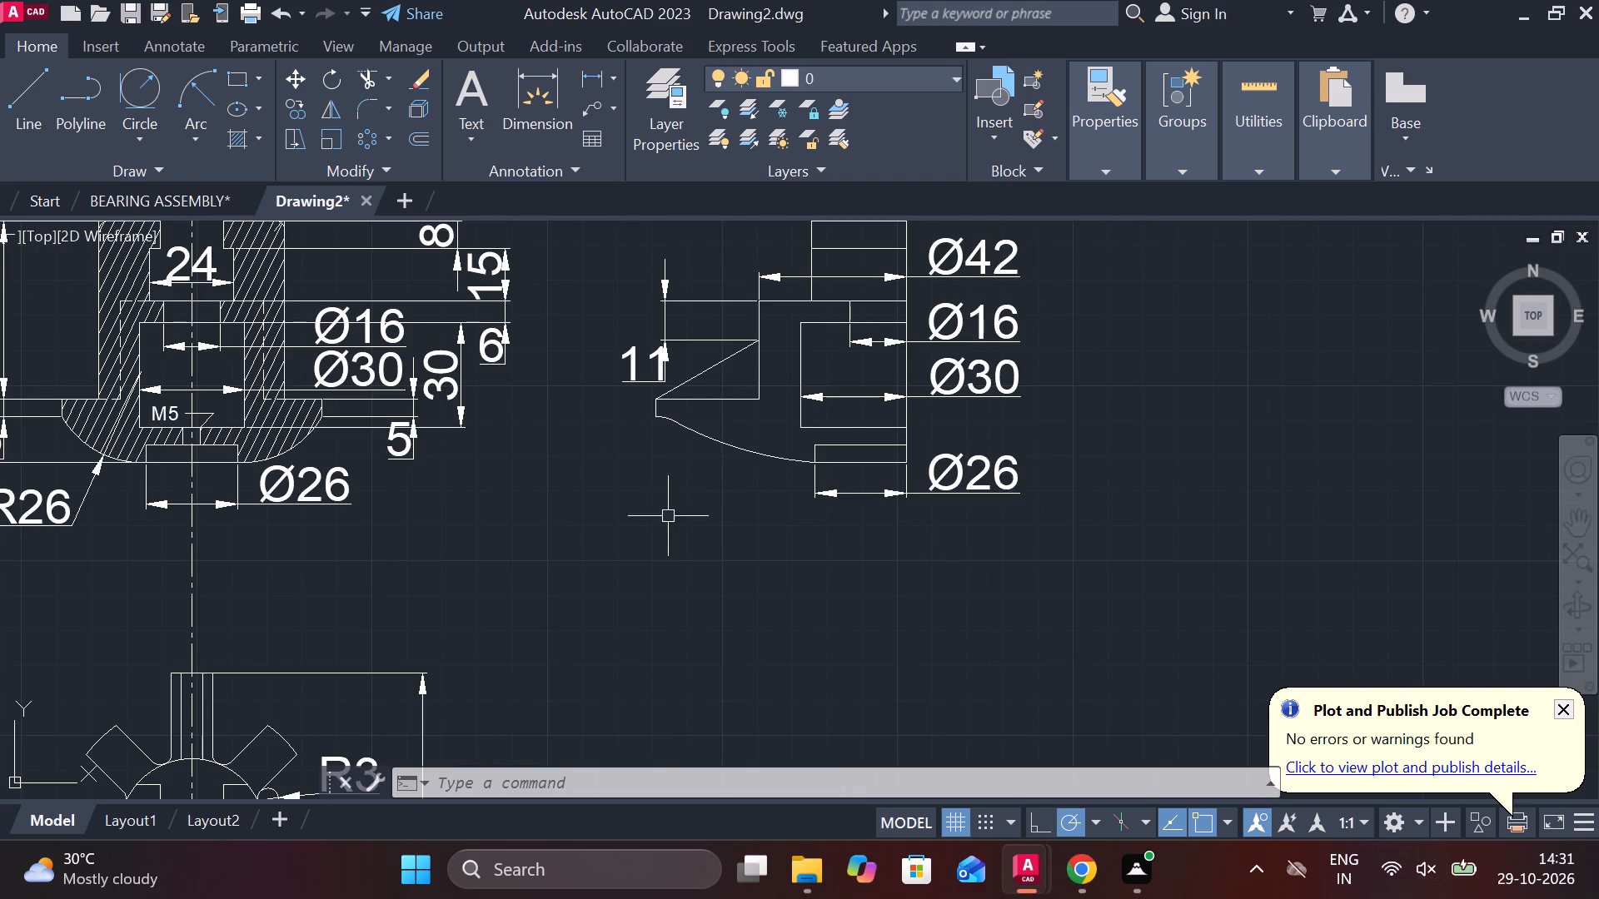
pyautogui.click(230, 134)
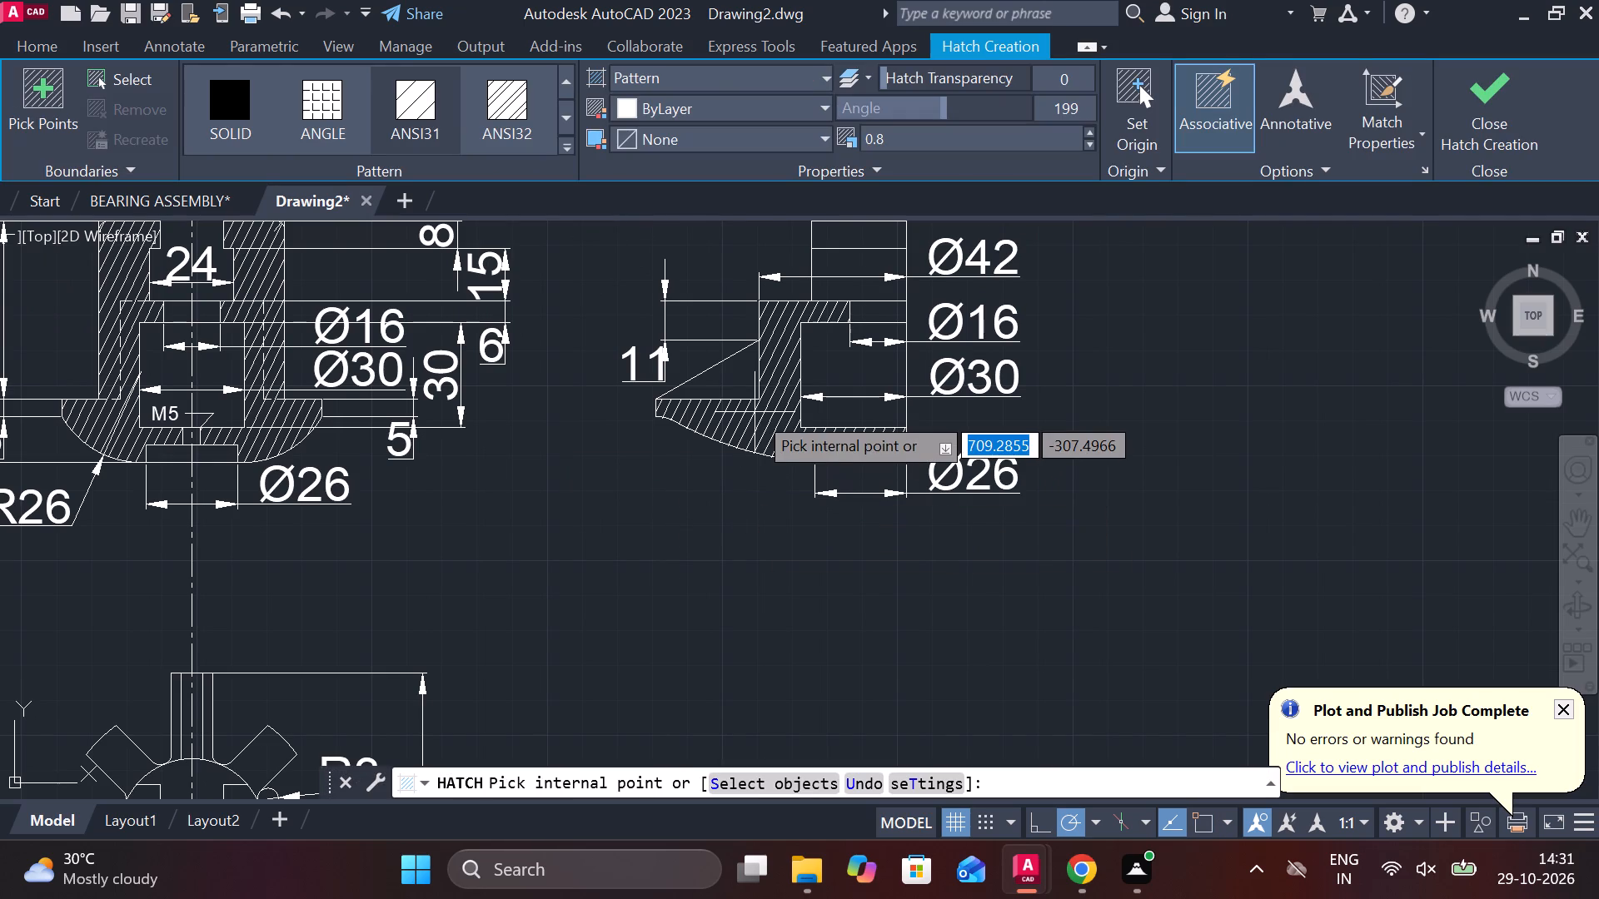
pyautogui.click(755, 412)
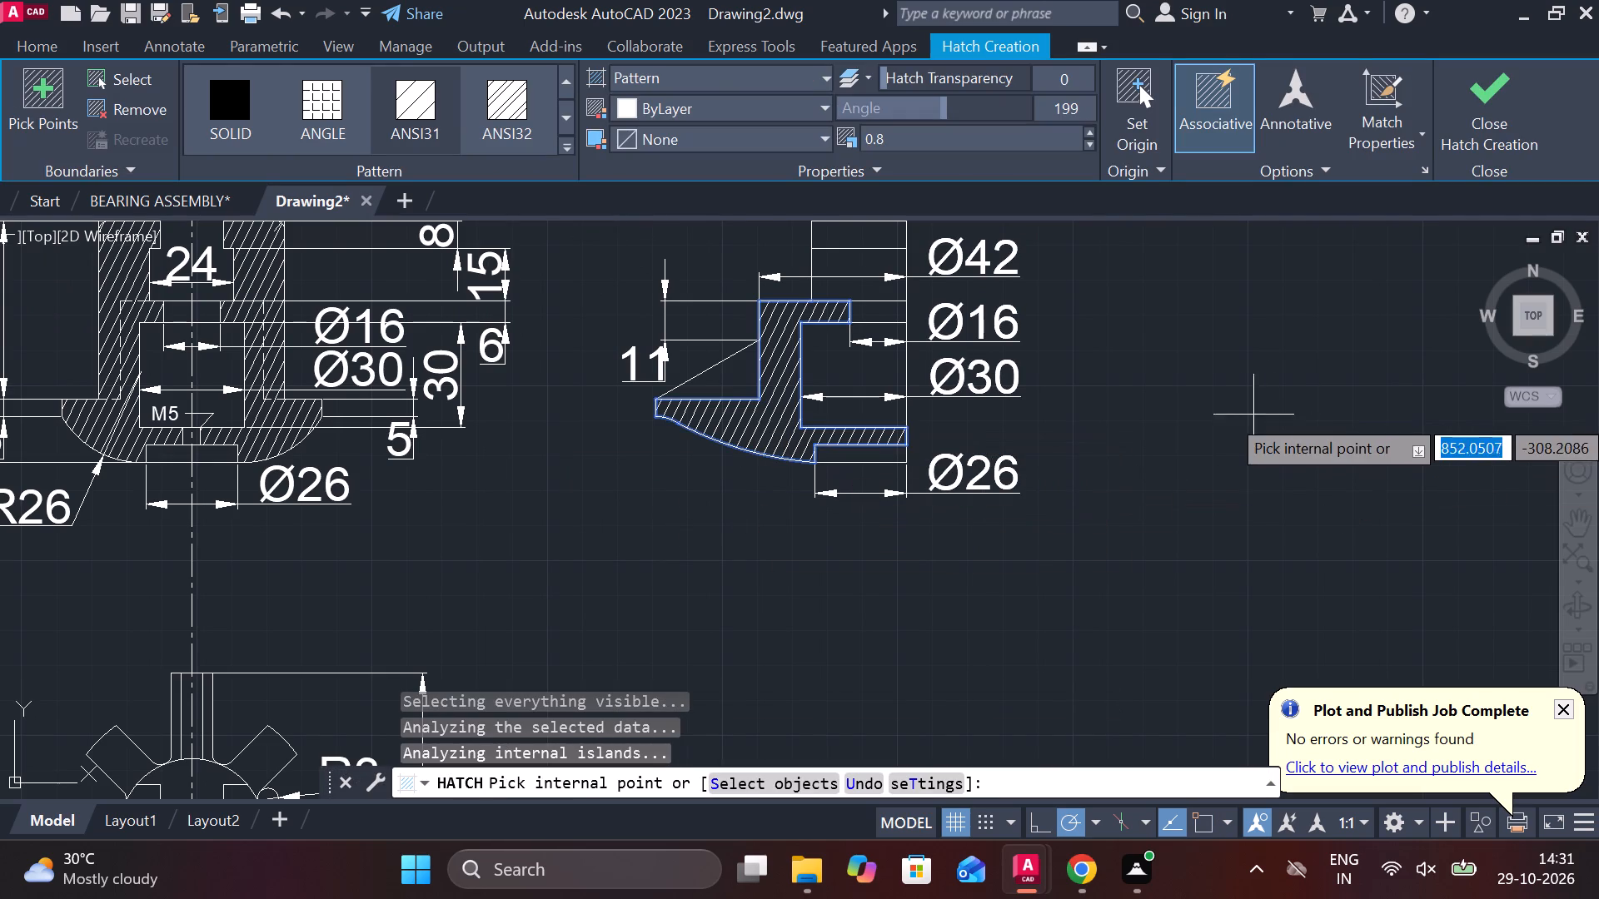
pyautogui.click(1474, 133)
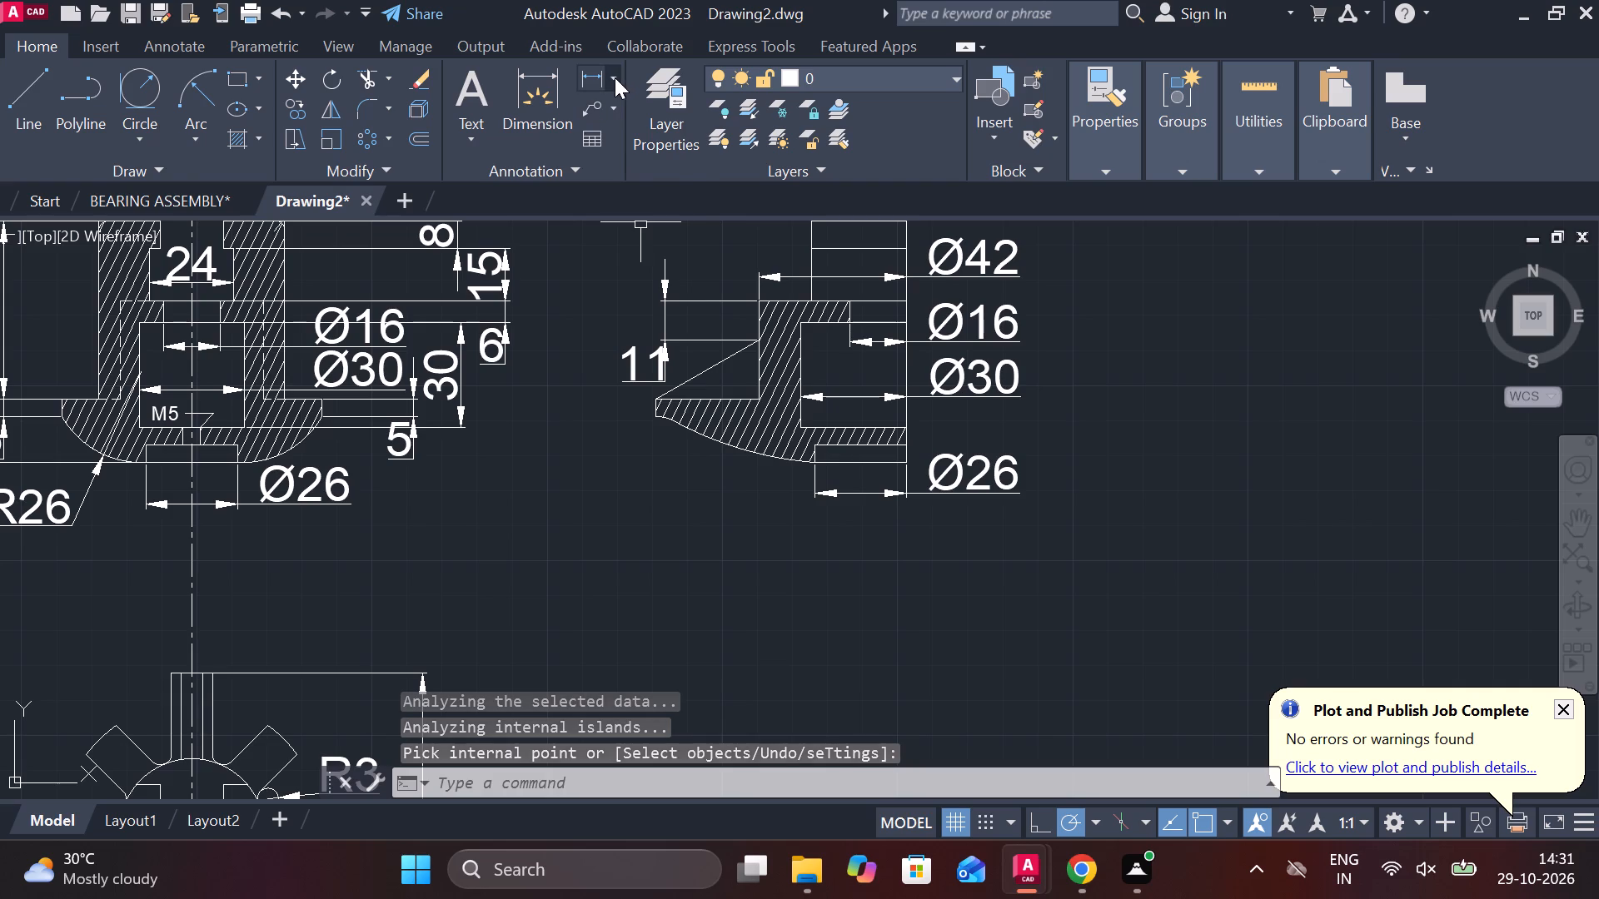
# Add a radius dimension to the small arc at the outer rim of the half-section profile's base.
pyautogui.click(615, 77)
pyautogui.click(620, 328)
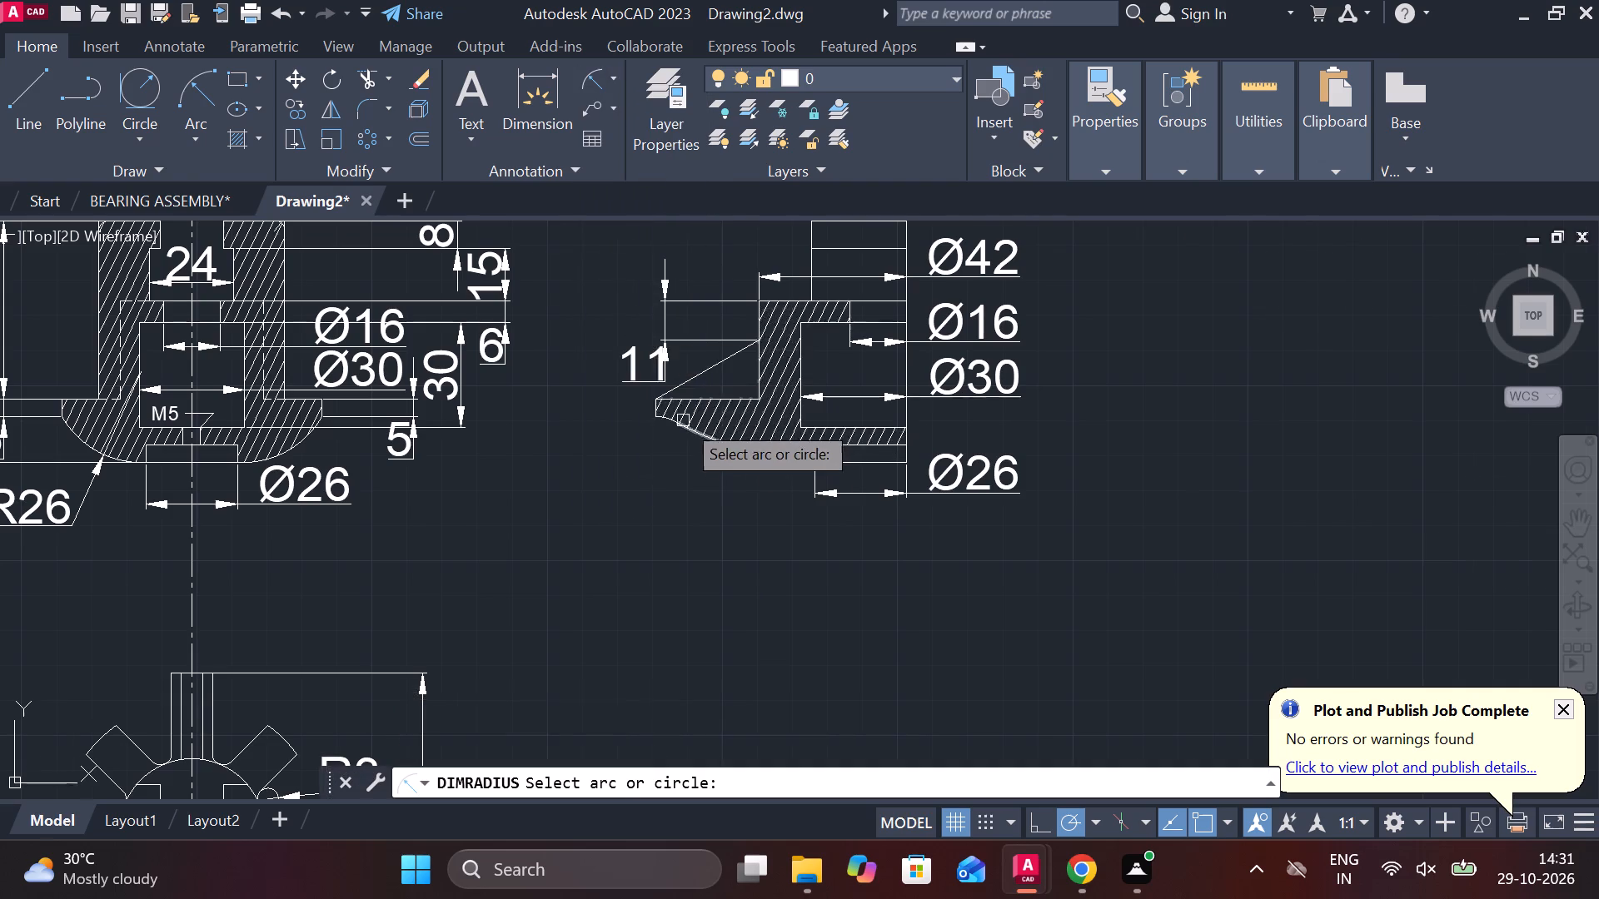
pyautogui.scroll(2, 683, 420)
pyautogui.click(637, 422)
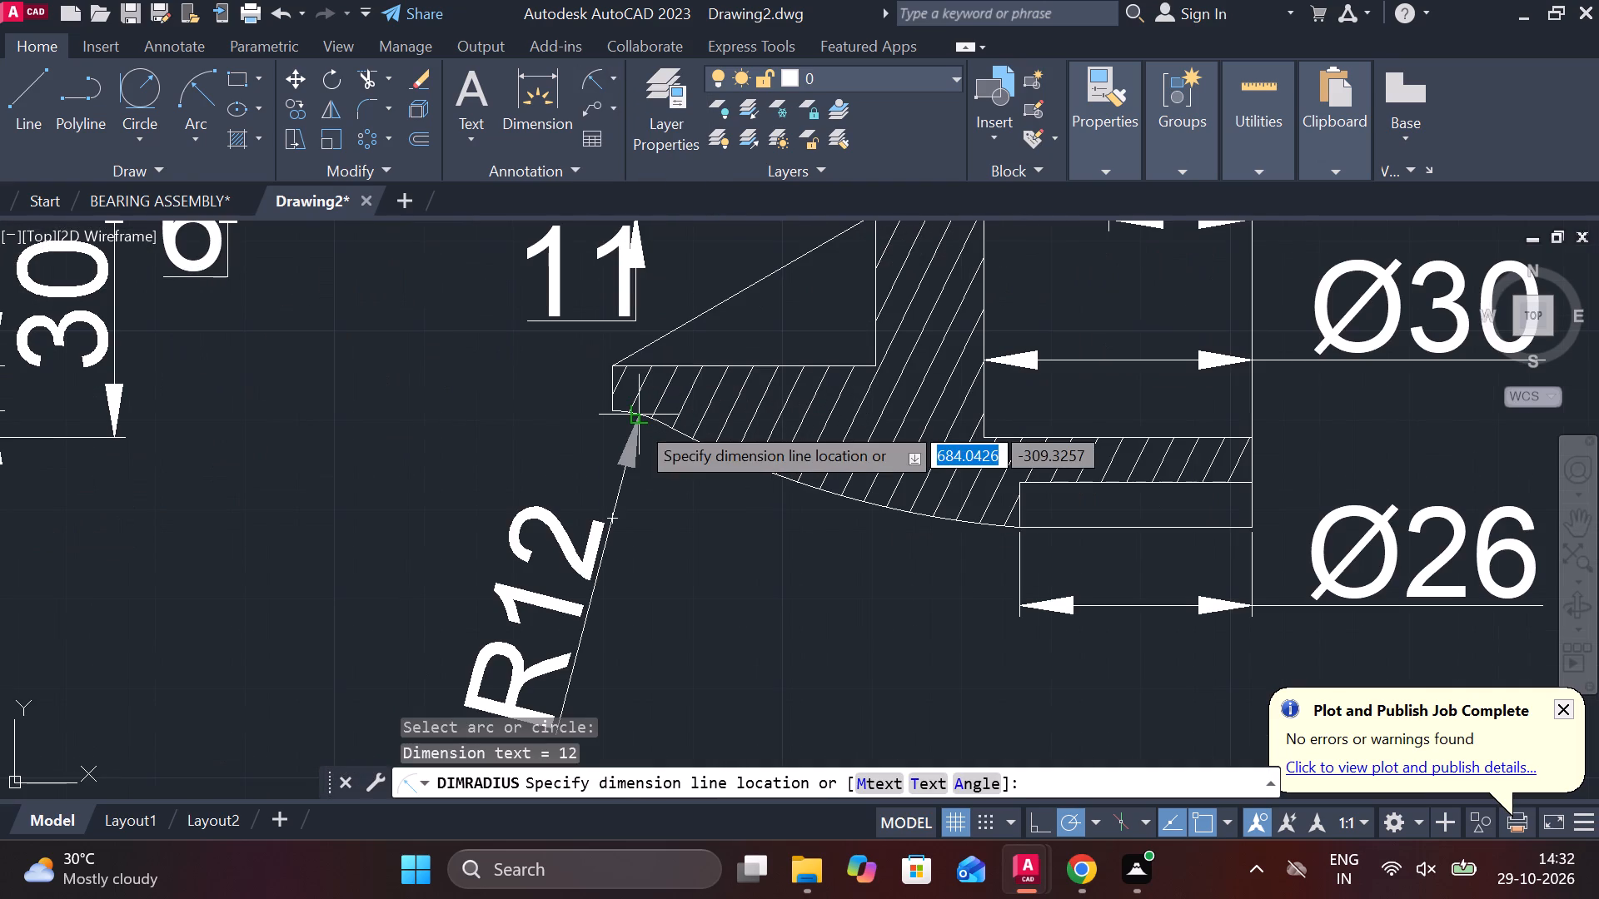
pyautogui.click(637, 422)
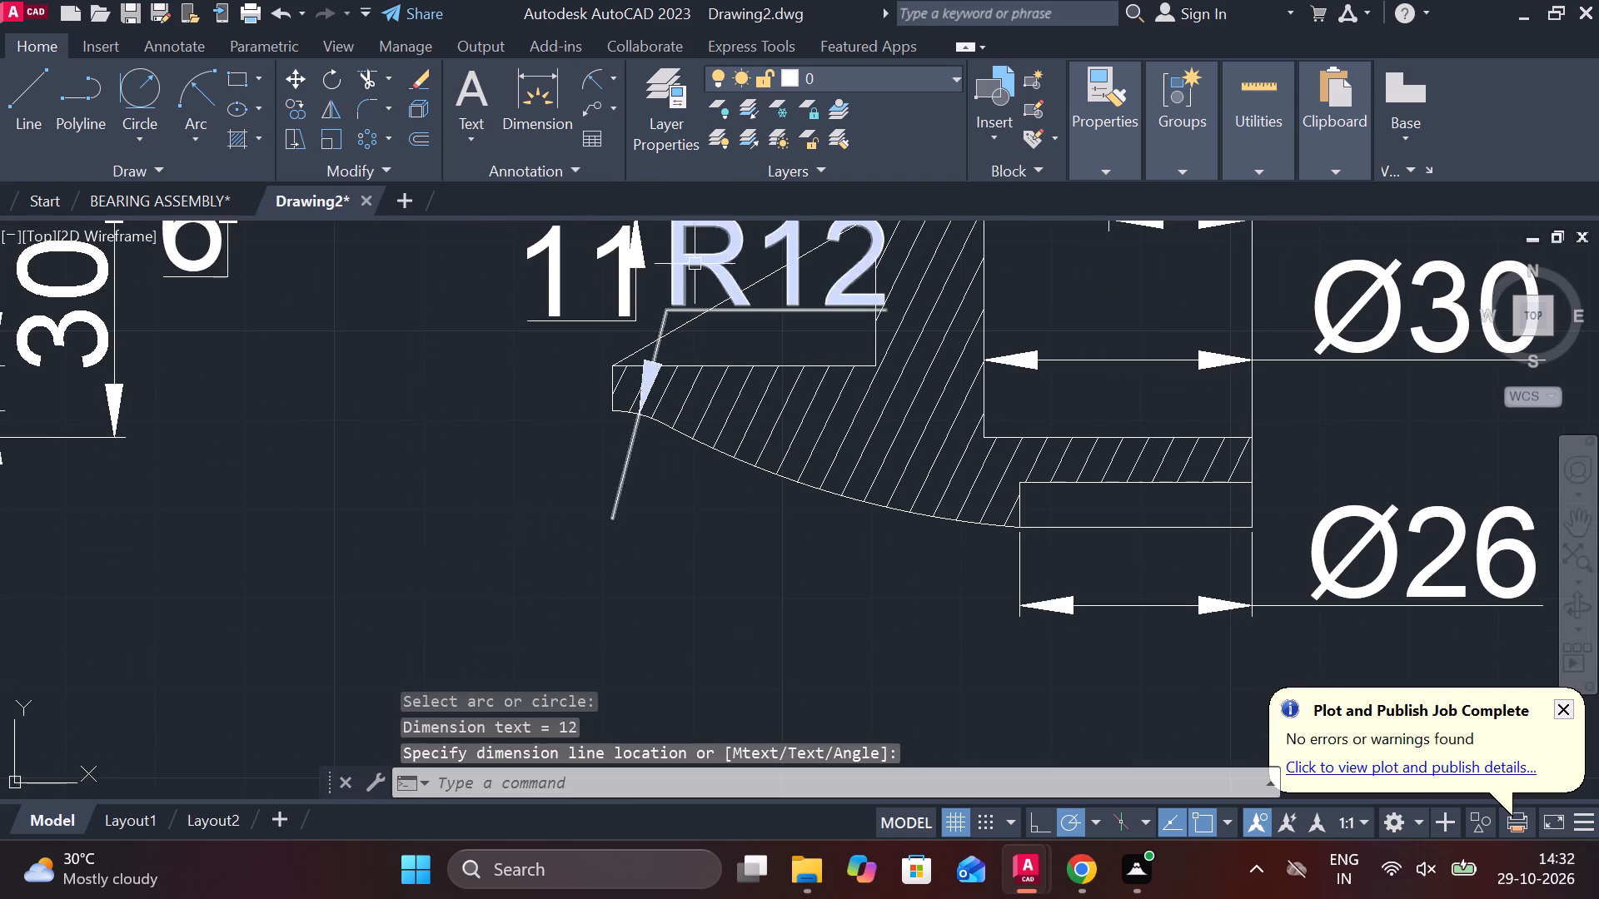
# Move the R12 dimension's text outside the half-section profile, below and to the left of the curved base.
pyautogui.click(695, 261)
pyautogui.click(776, 263)
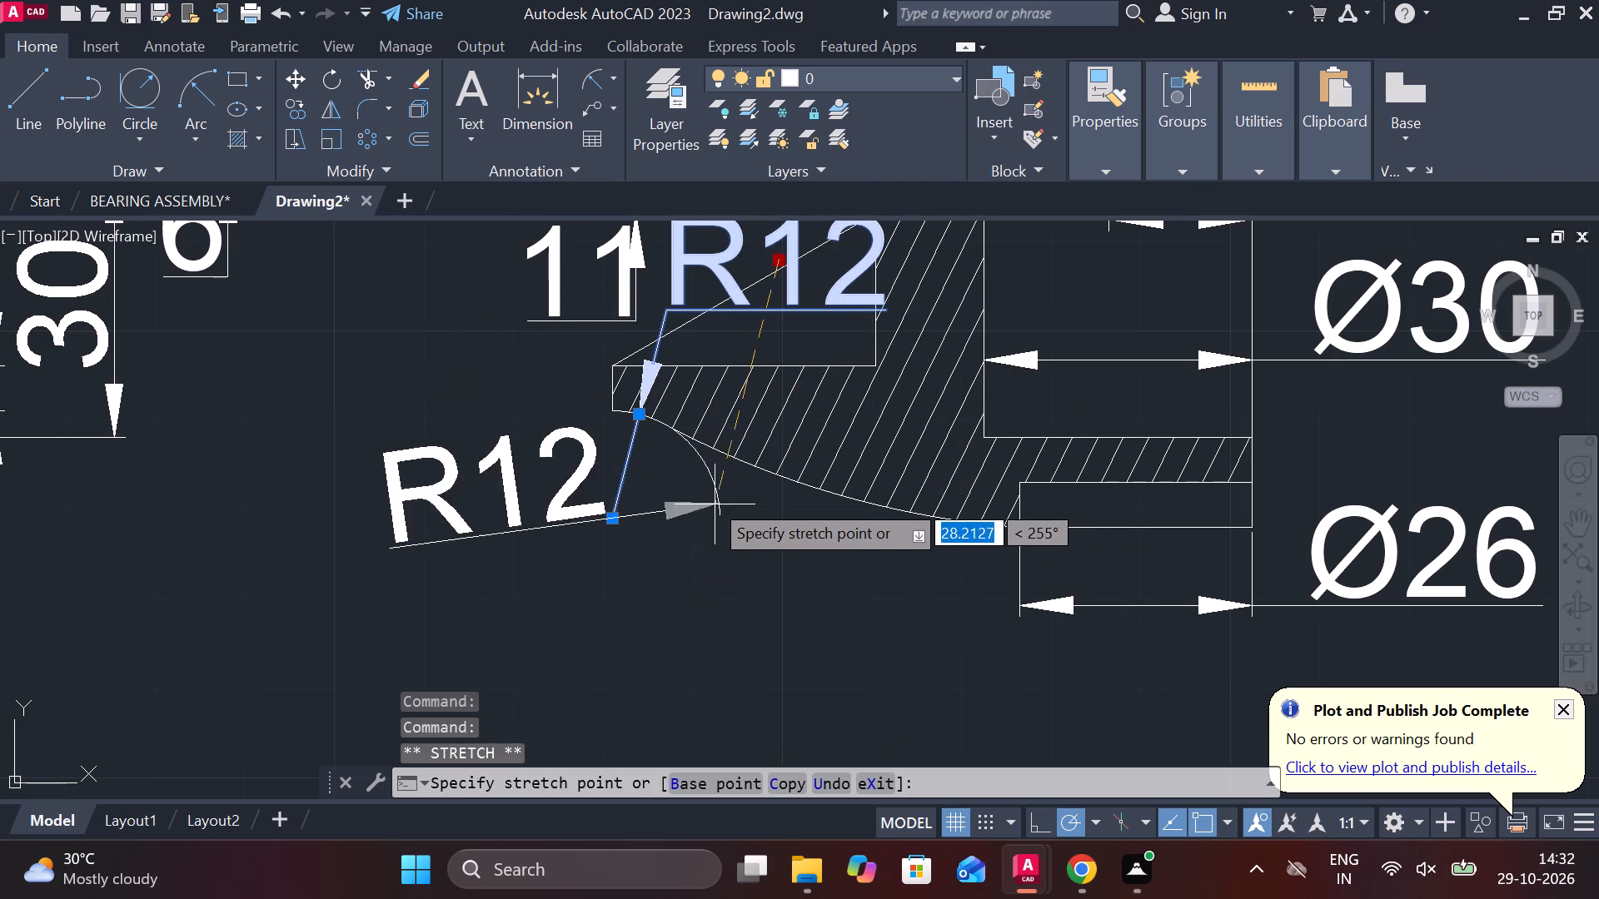
pyautogui.click(650, 454)
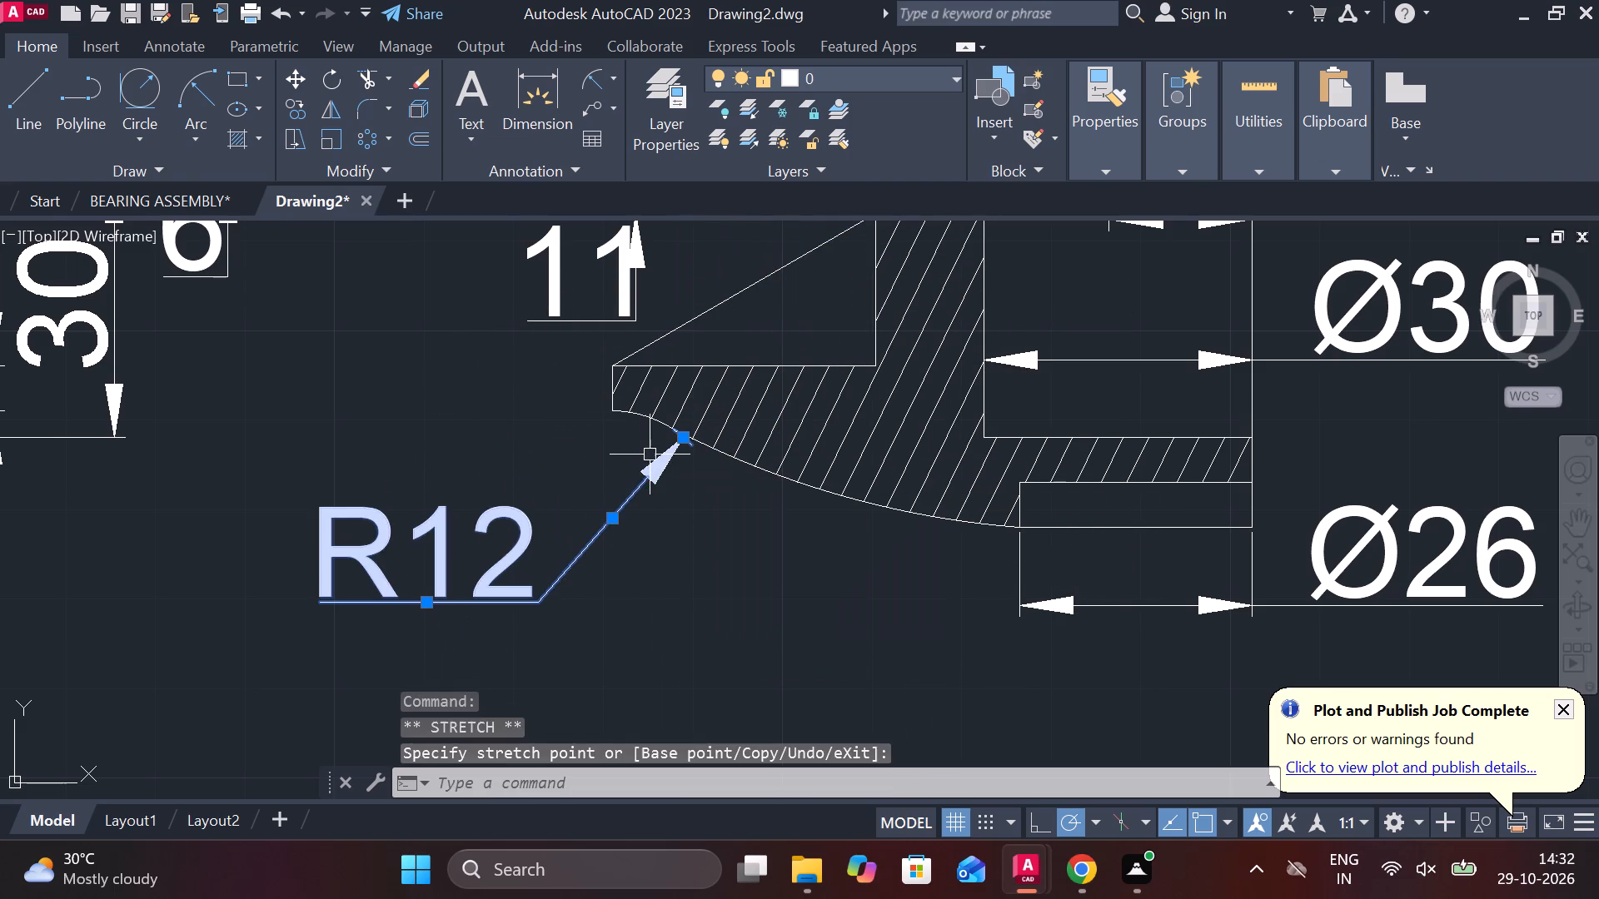
pyautogui.press('Escape')
# Add a leader to the curved base of the sectional view with the part number 4 at text height 15.
pyautogui.scroll(-2, 790, 501)
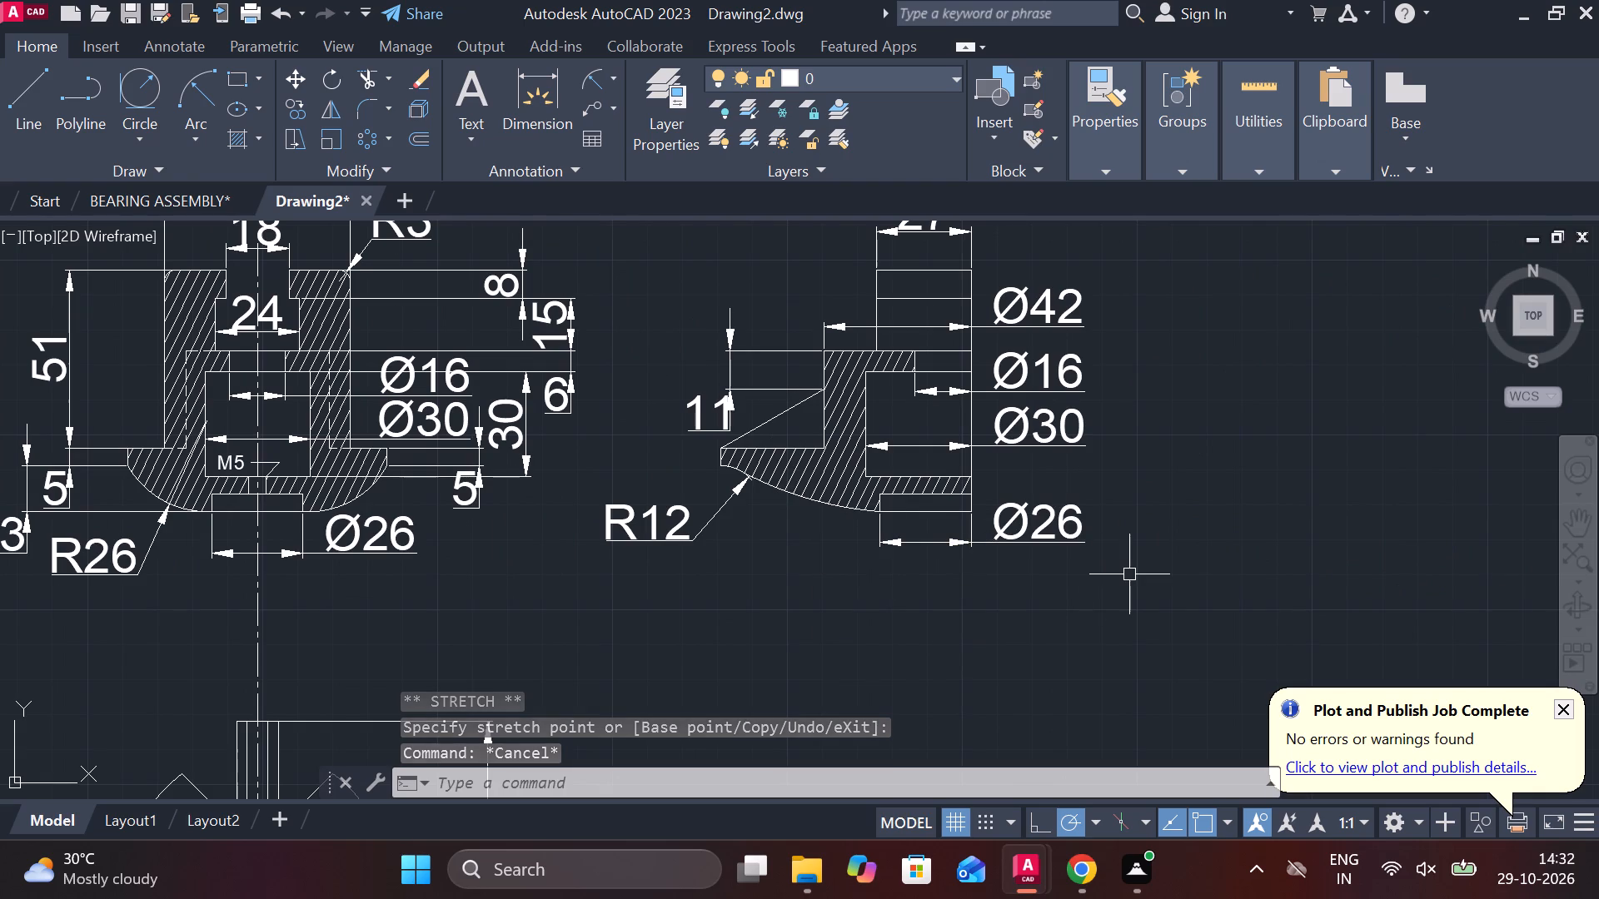
pyautogui.scroll(-1, 1129, 574)
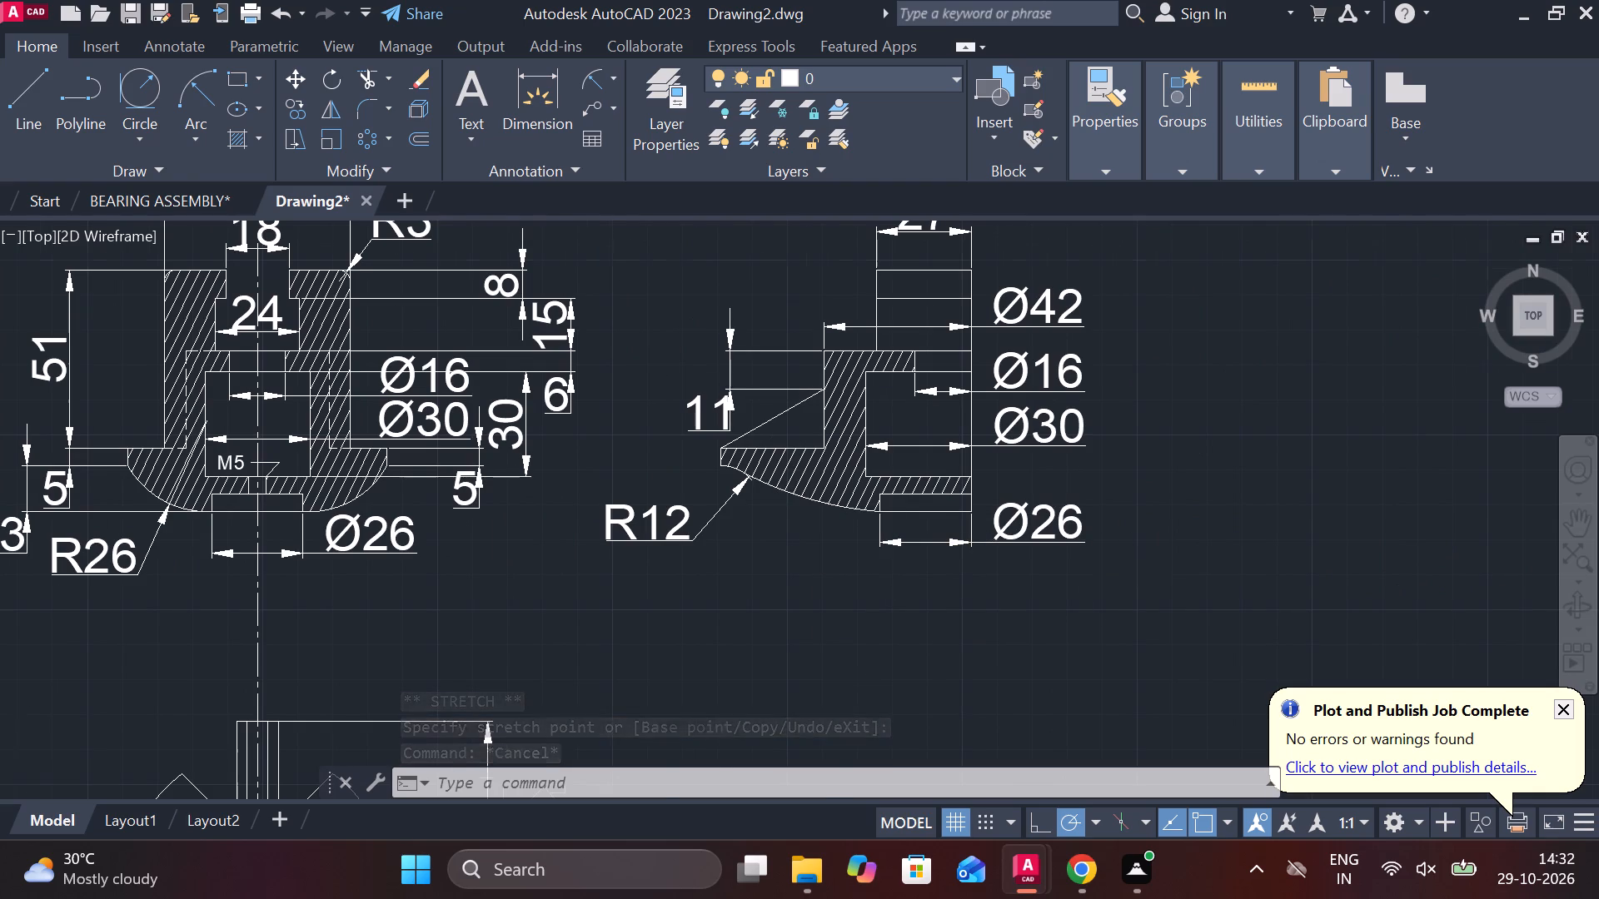
pyautogui.scroll(-1, 1129, 574)
pyautogui.middleClick(999, 627)
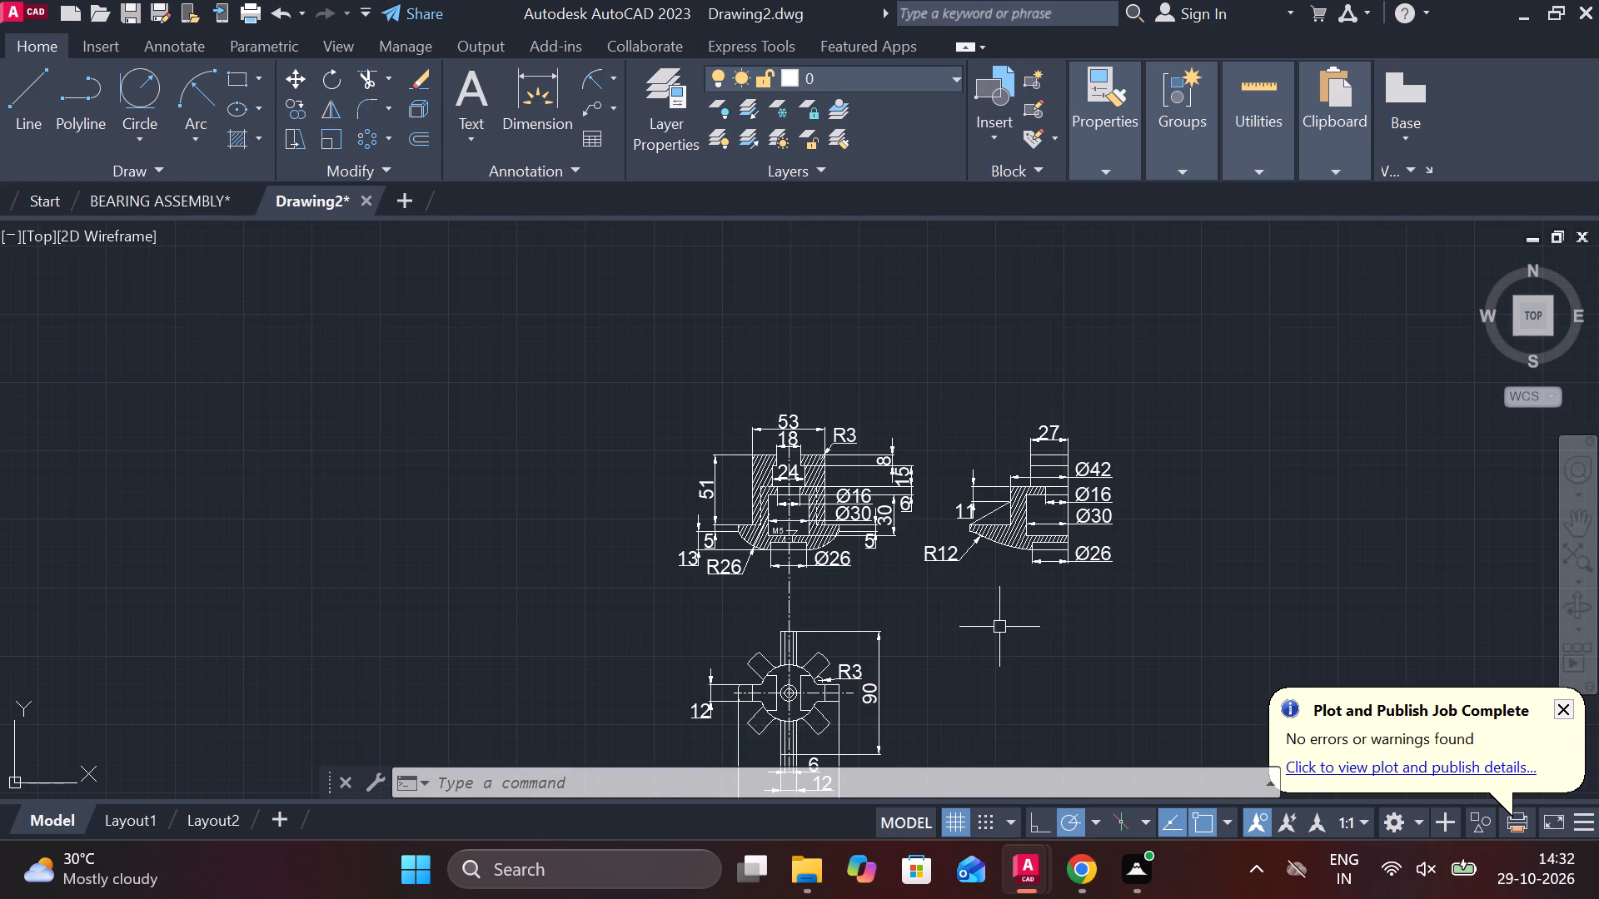
pyautogui.click(594, 106)
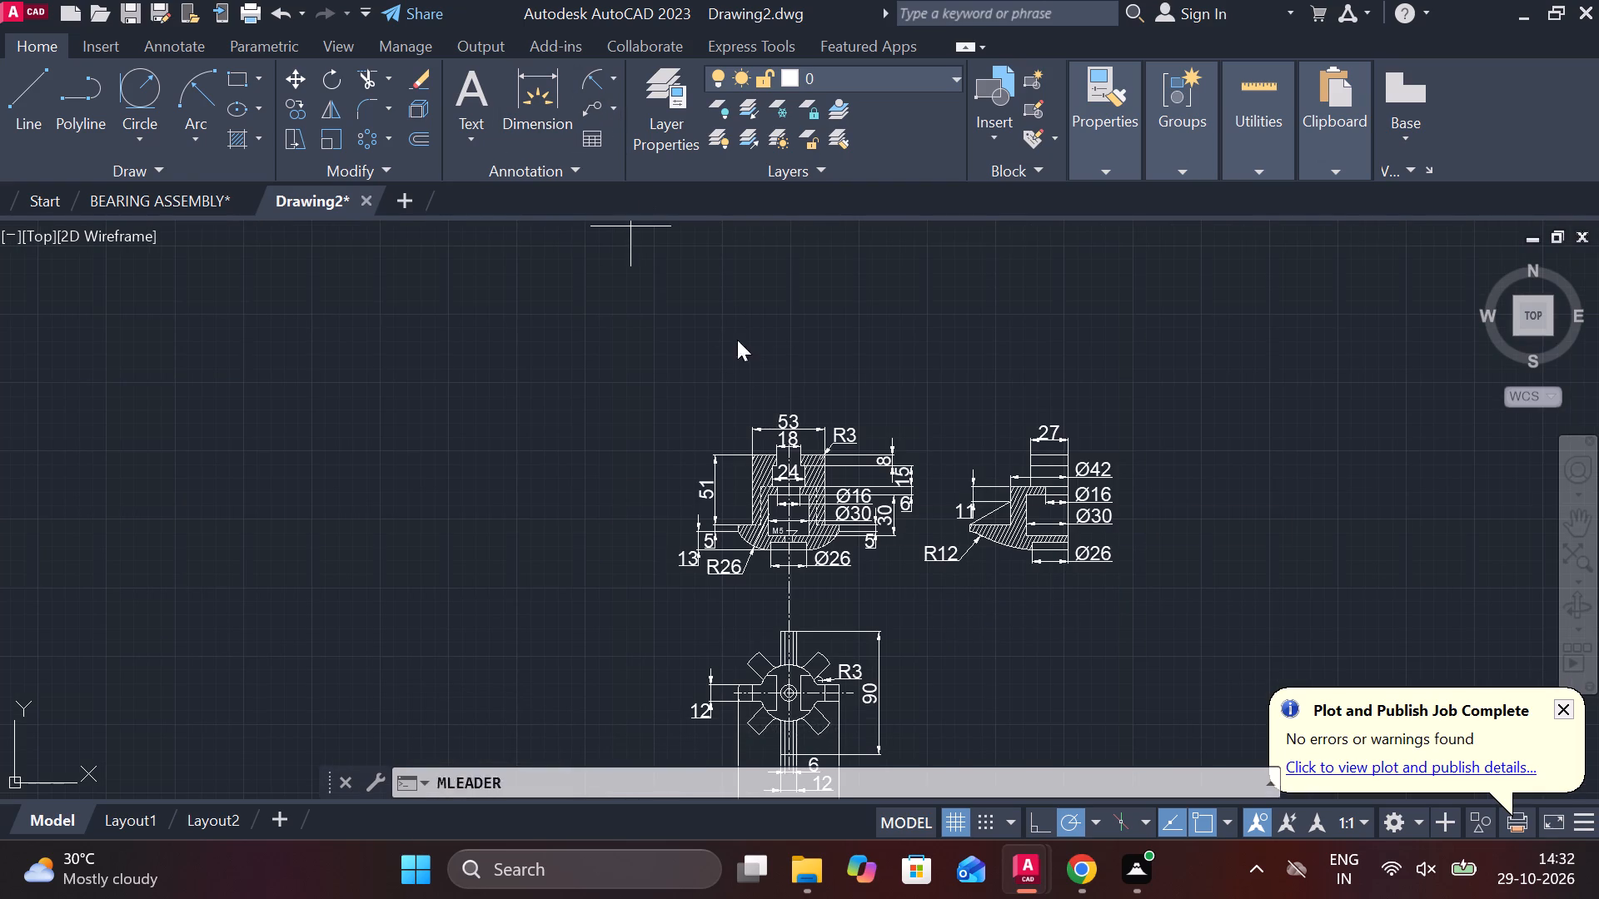
pyautogui.scroll(2, 798, 592)
pyautogui.click(895, 462)
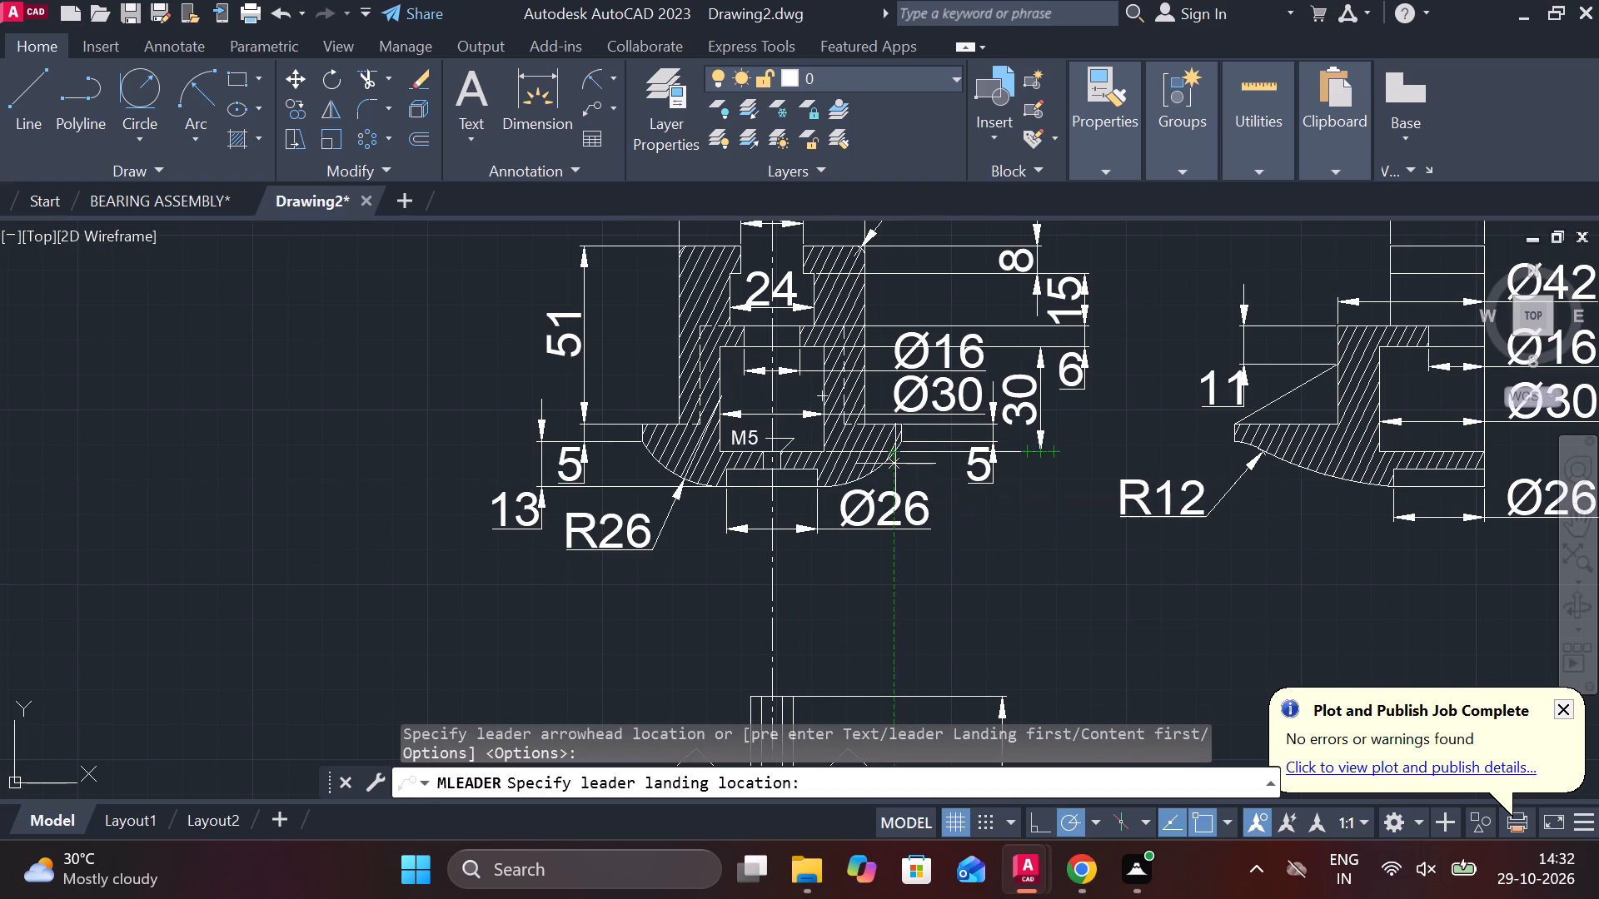
pyautogui.click(1053, 613)
pyautogui.moveTo(1072, 618); pyautogui.dragTo(1004, 611, button='middle')
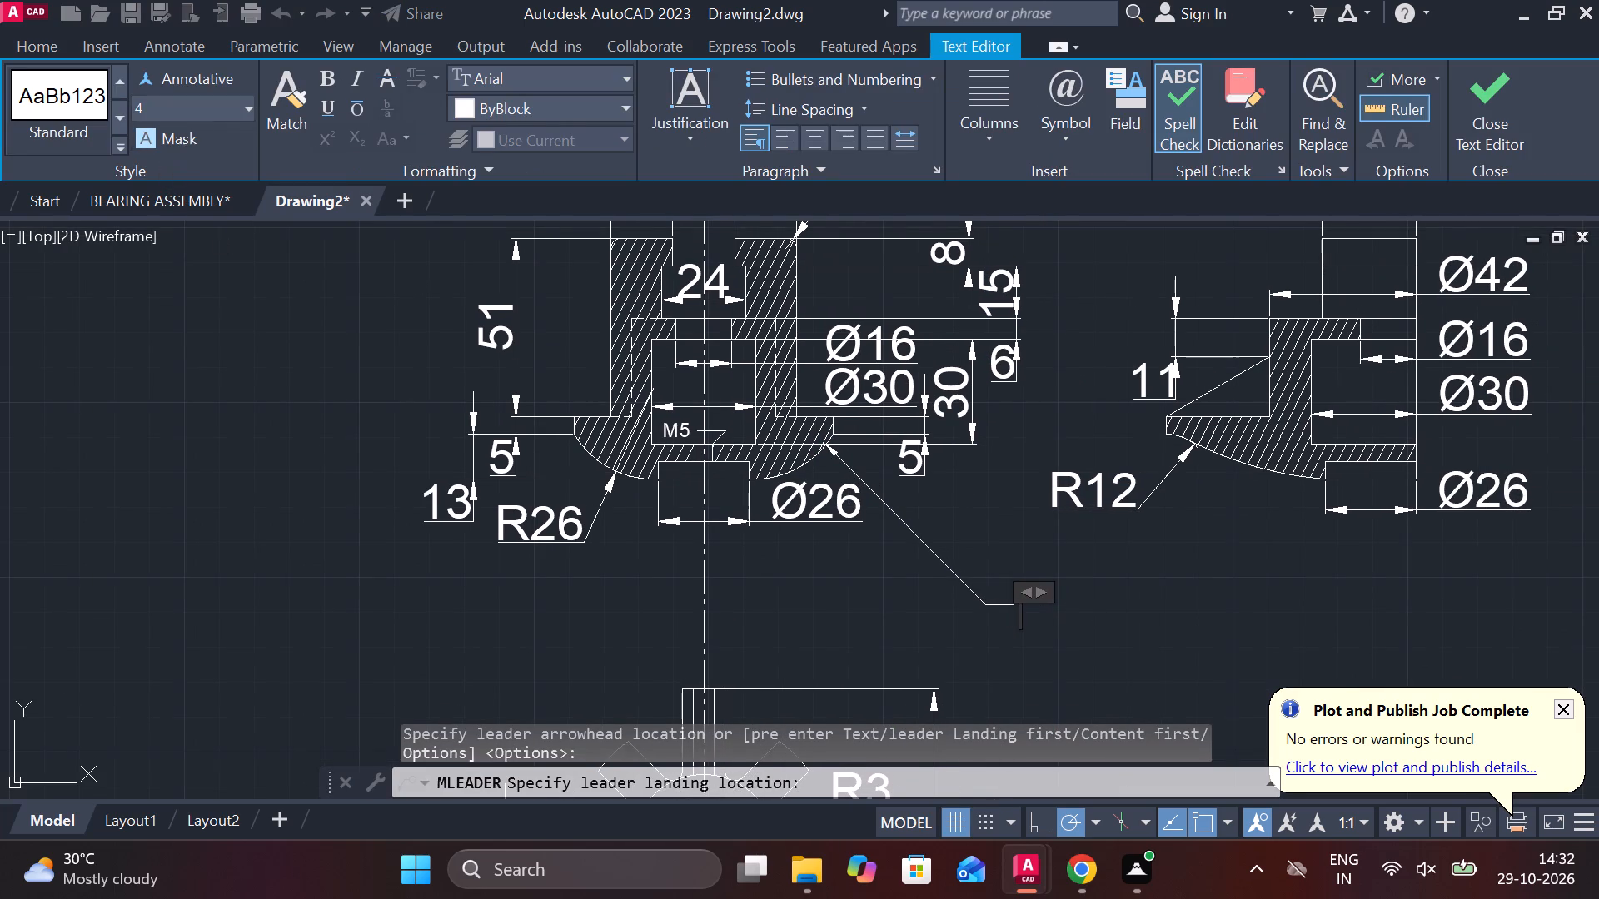
pyautogui.click(181, 104)
pyautogui.write('15')
pyautogui.press('Return')
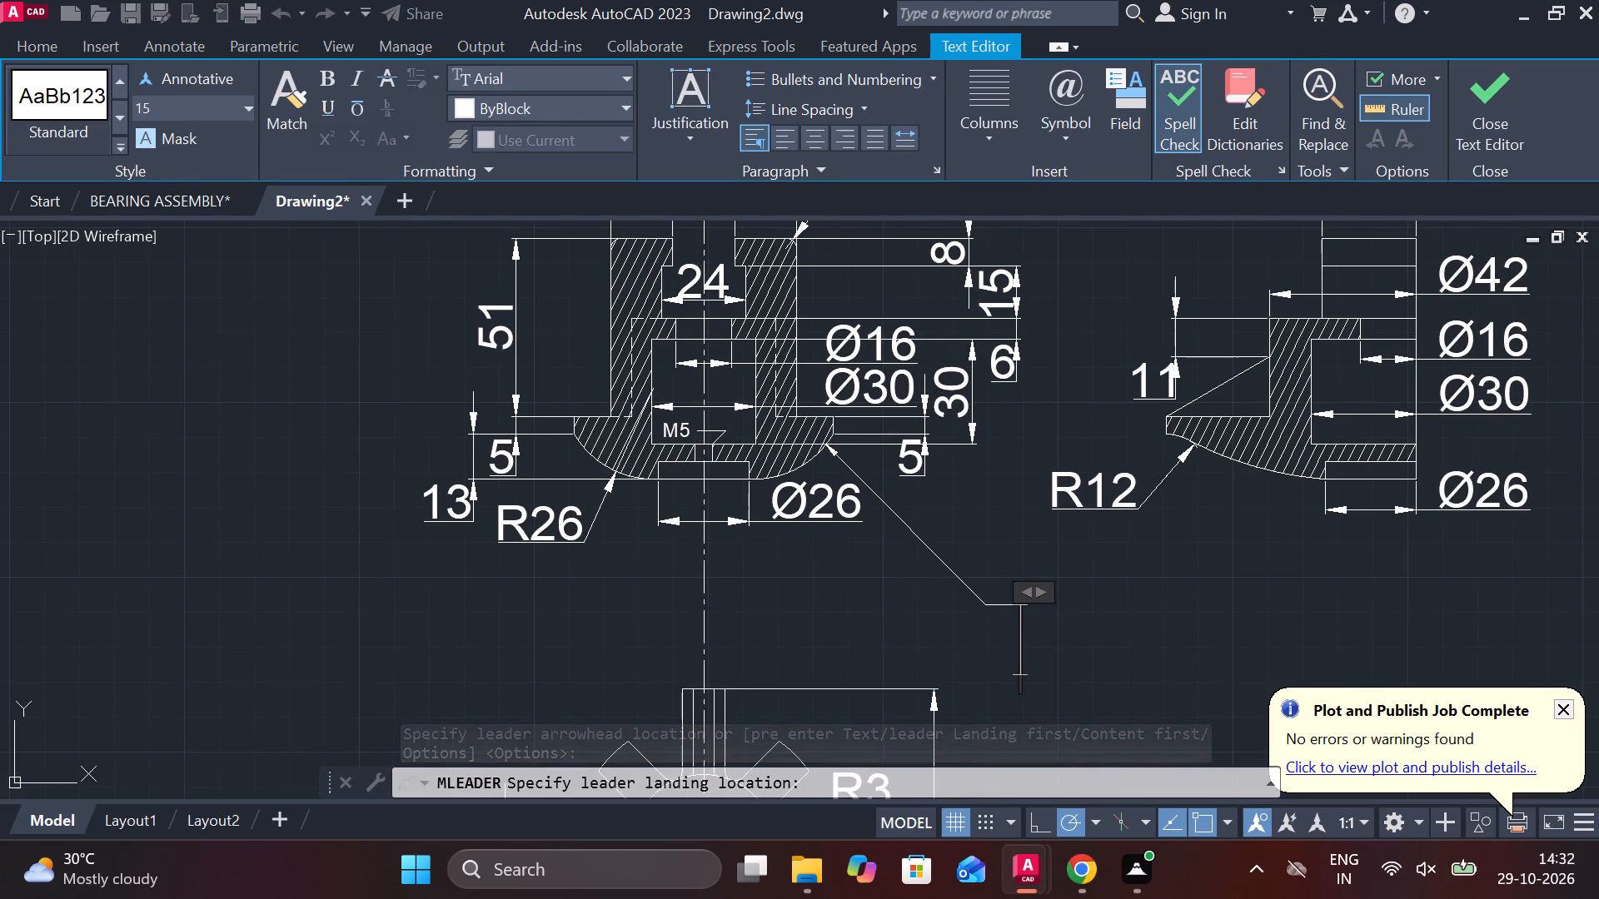
pyautogui.press('4')
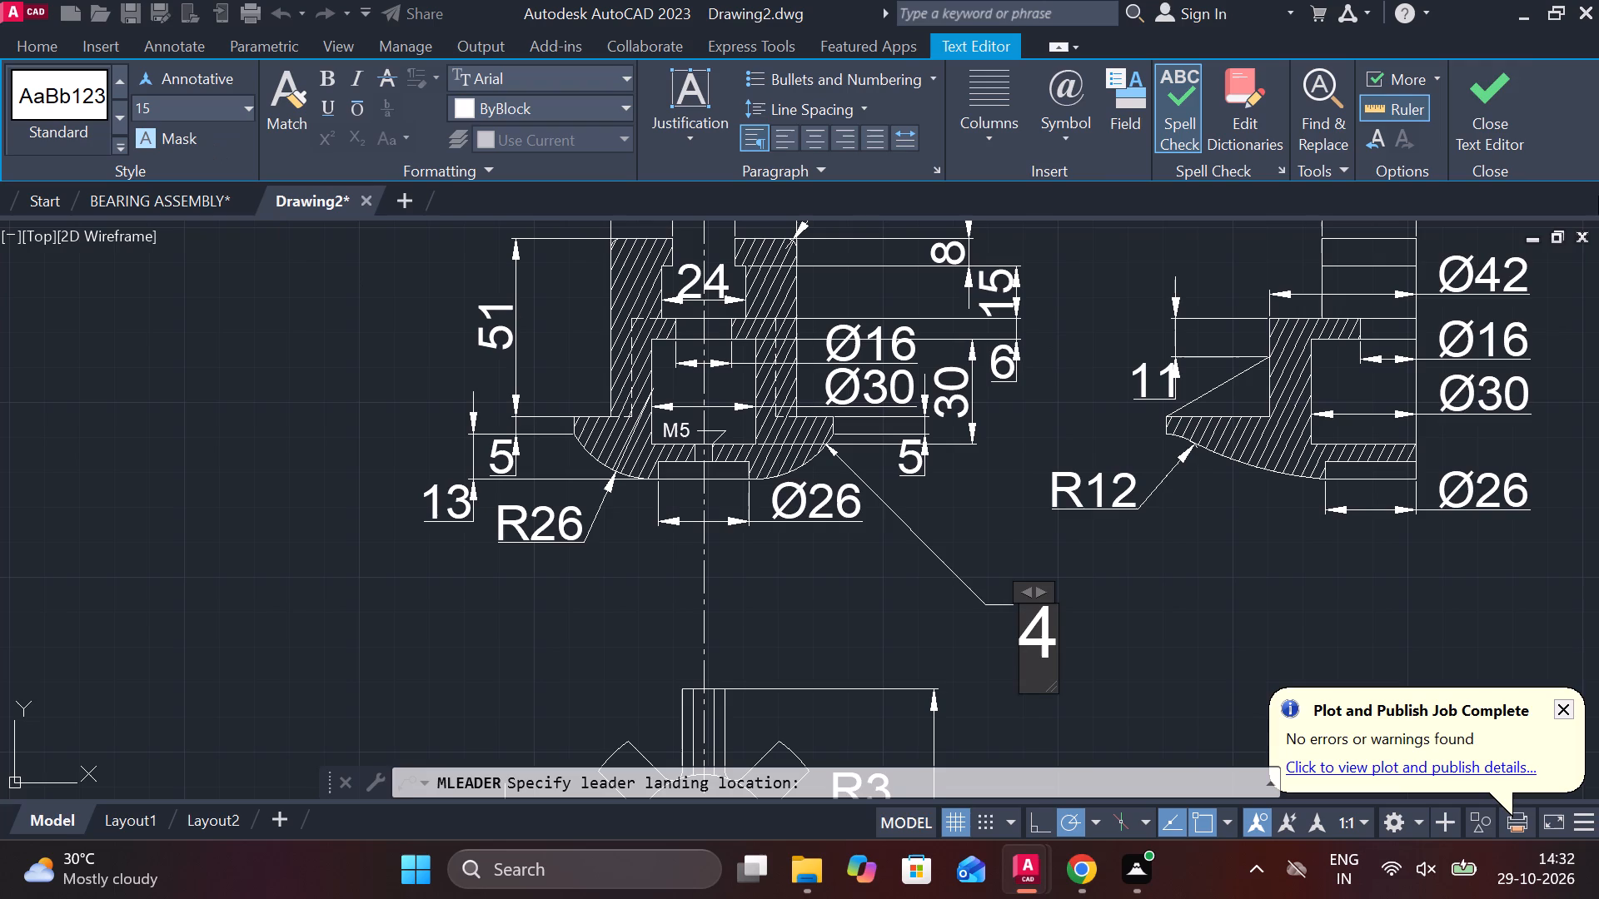
pyautogui.click(1509, 82)
# Move all three views of part 4, with their dimensions and leader, to the free area just below part 1's bottom view.
pyautogui.scroll(-1, 1416, 539)
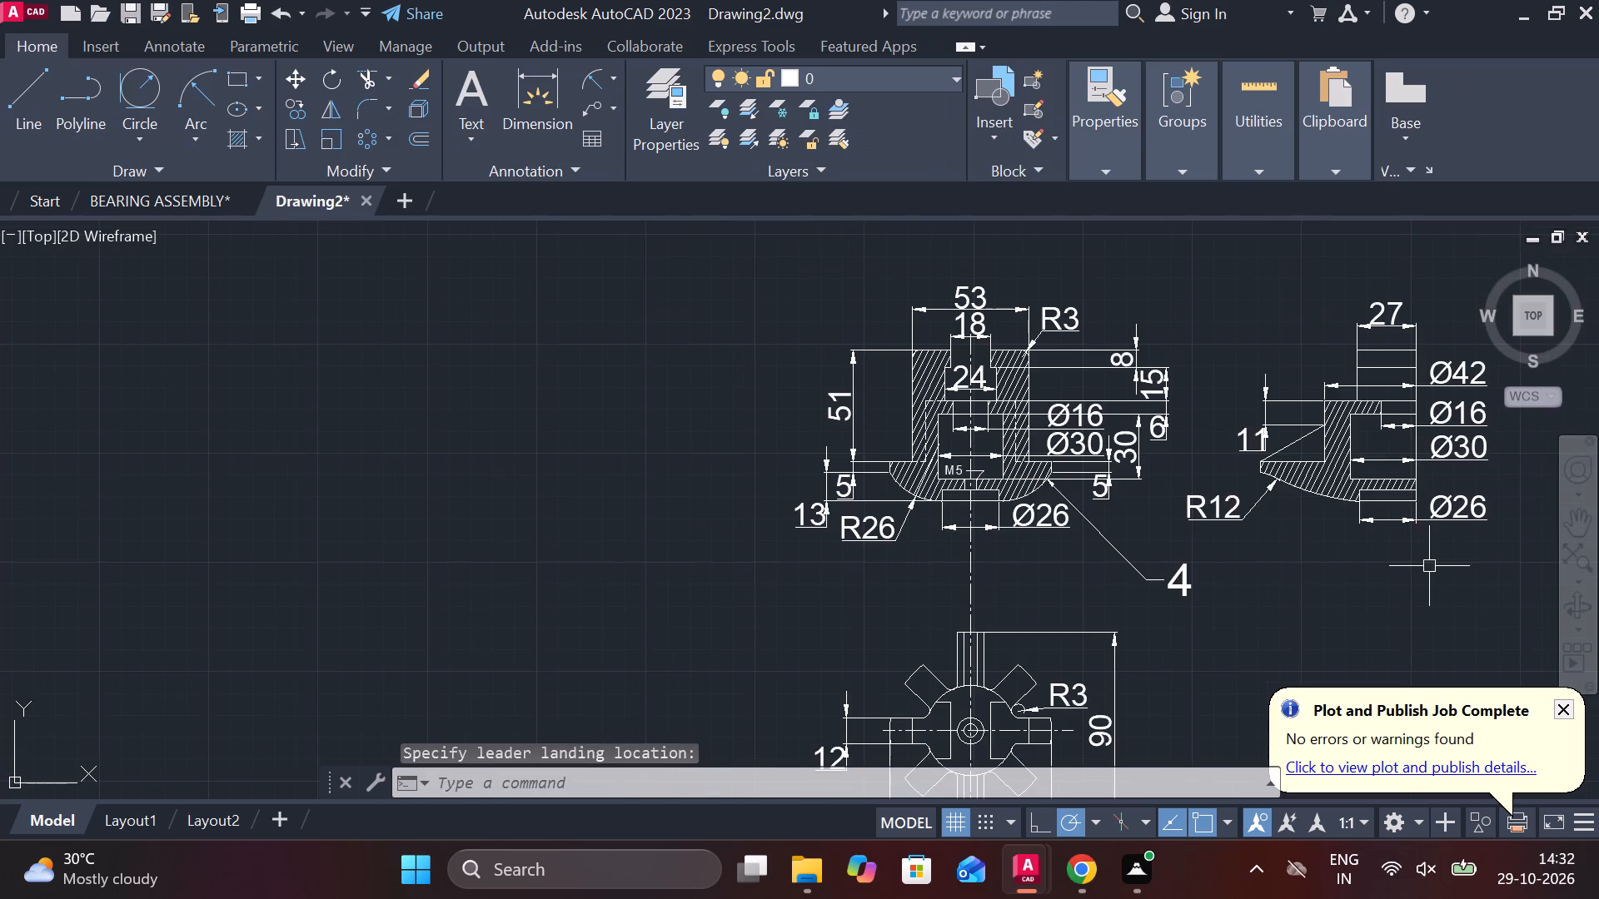
pyautogui.moveTo(1427, 569); pyautogui.dragTo(1313, 534, button='middle')
pyautogui.scroll(-2, 1296, 502)
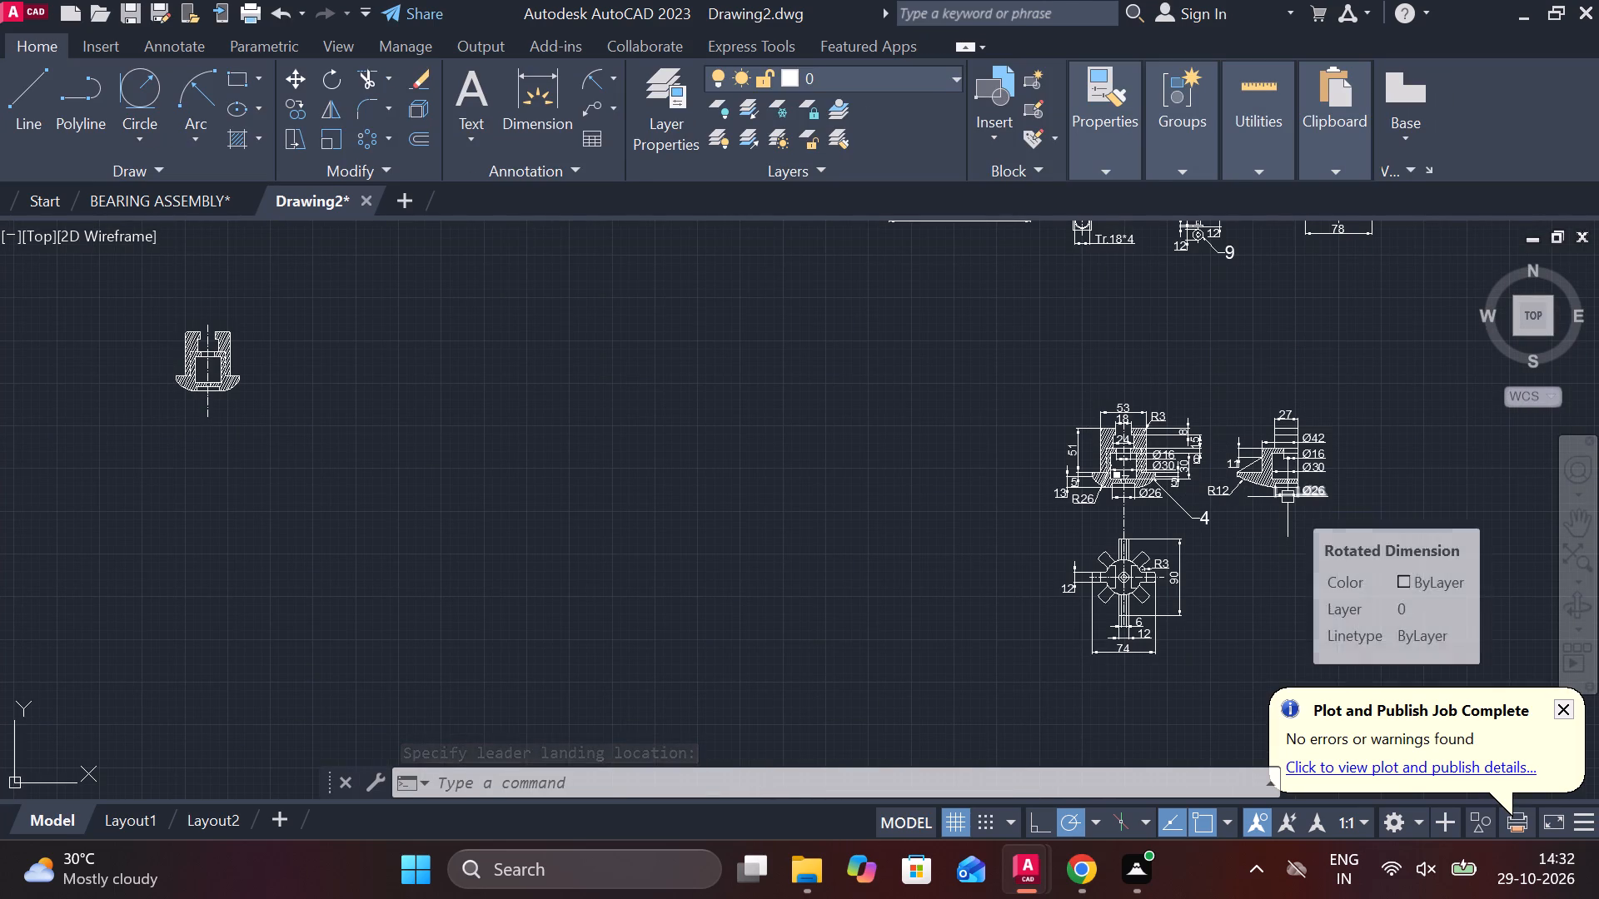
pyautogui.scroll(-1, 1162, 474)
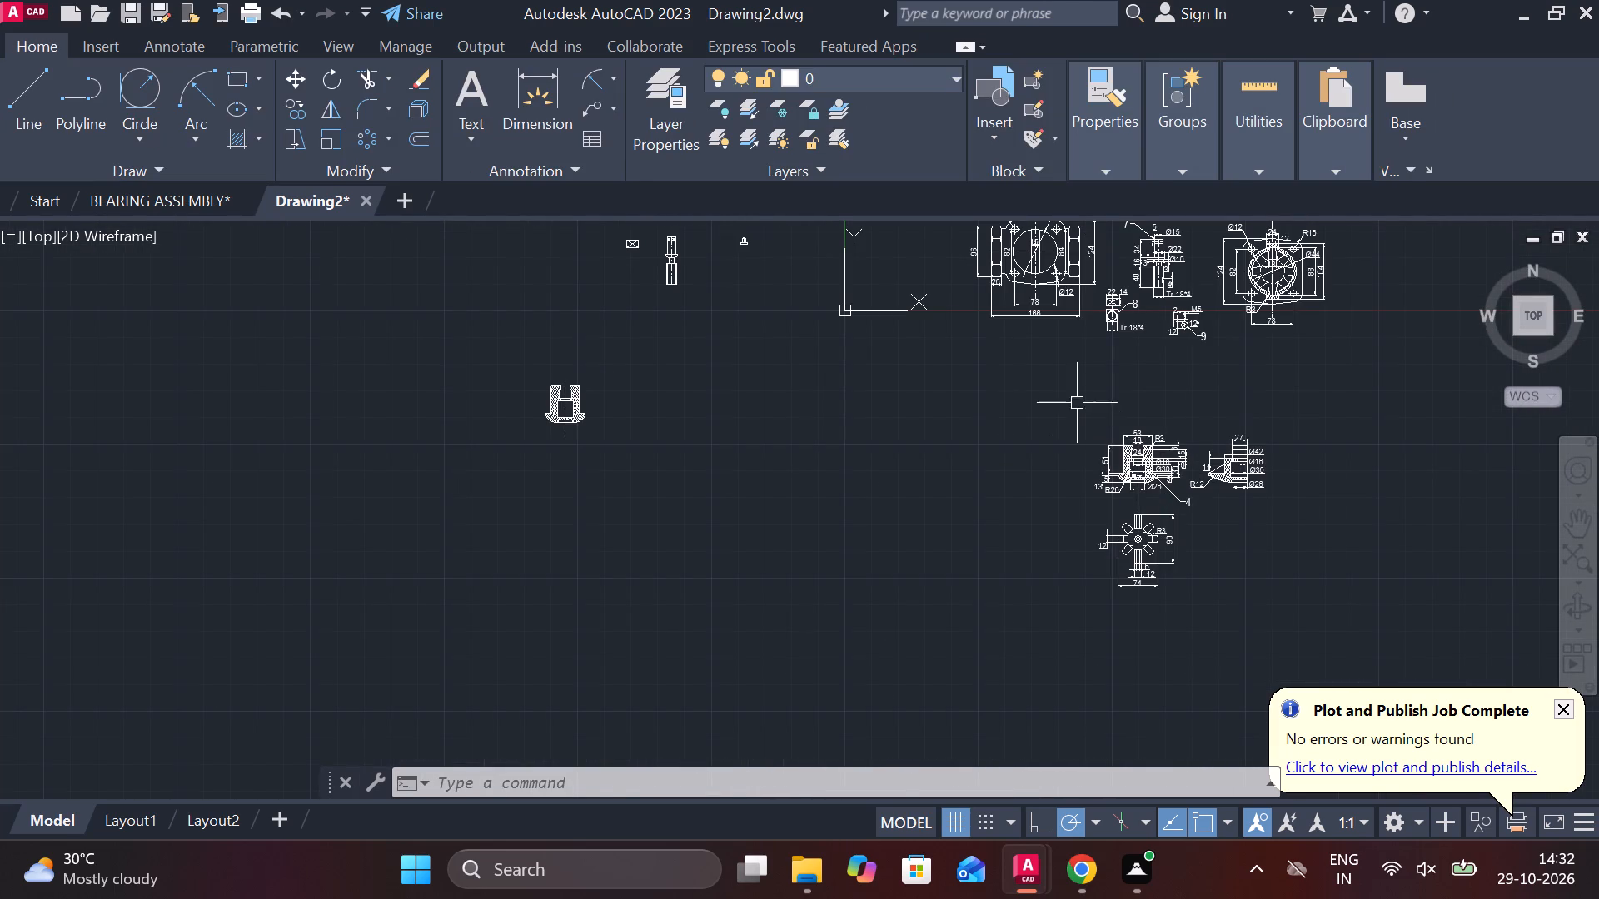
pyautogui.click(1077, 403)
pyautogui.click(1298, 628)
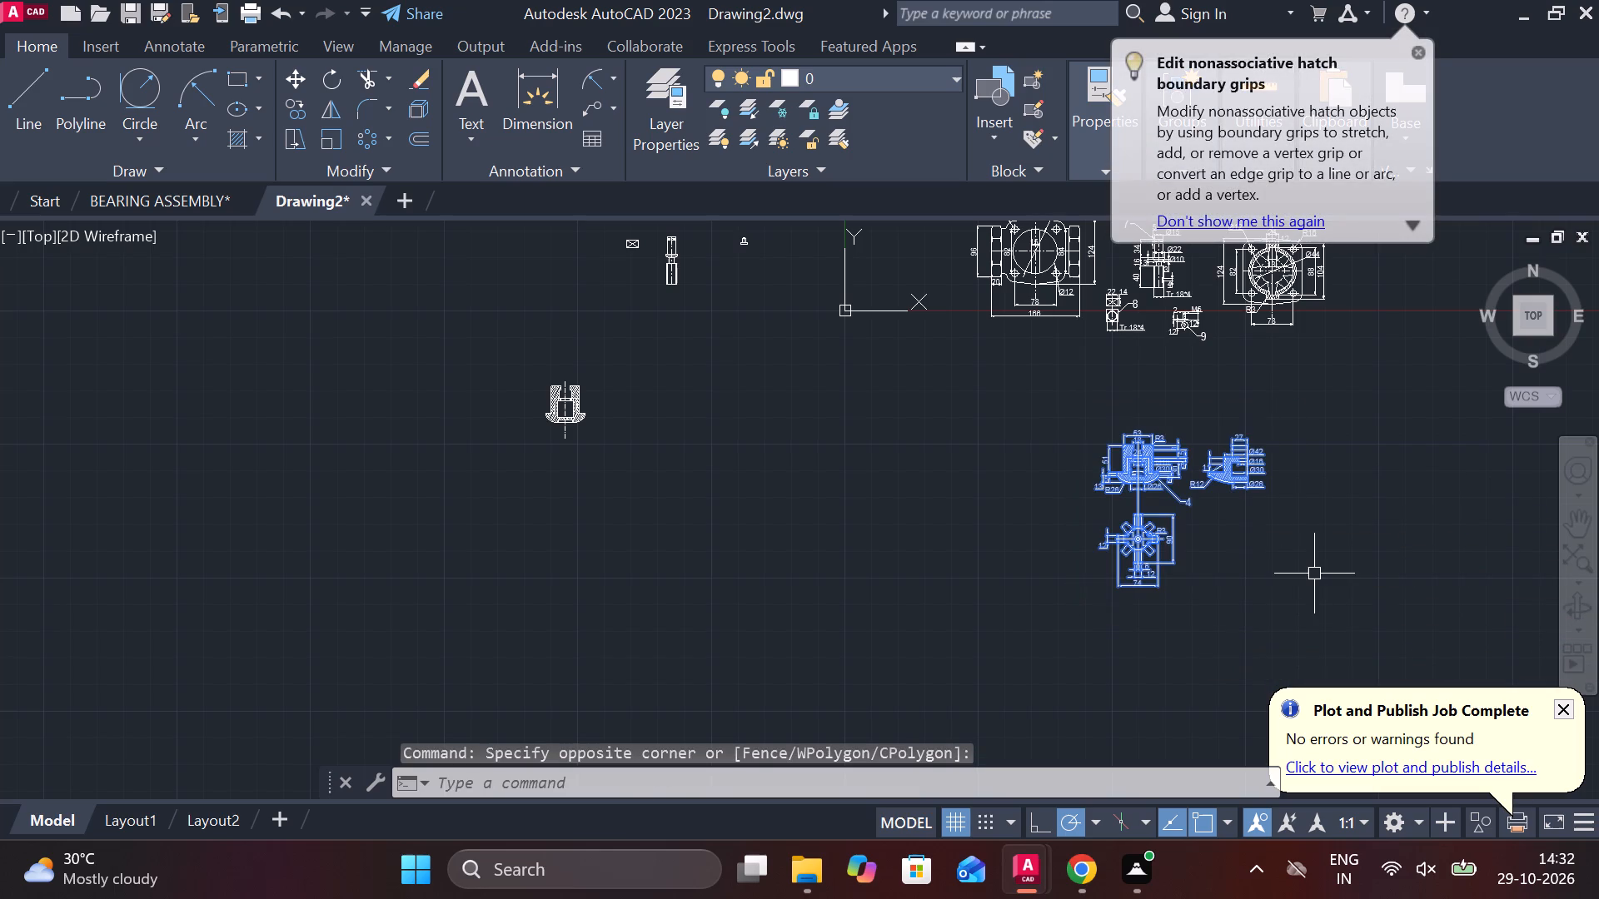
pyautogui.press('m')
pyautogui.press('Return')
pyautogui.click(1287, 542)
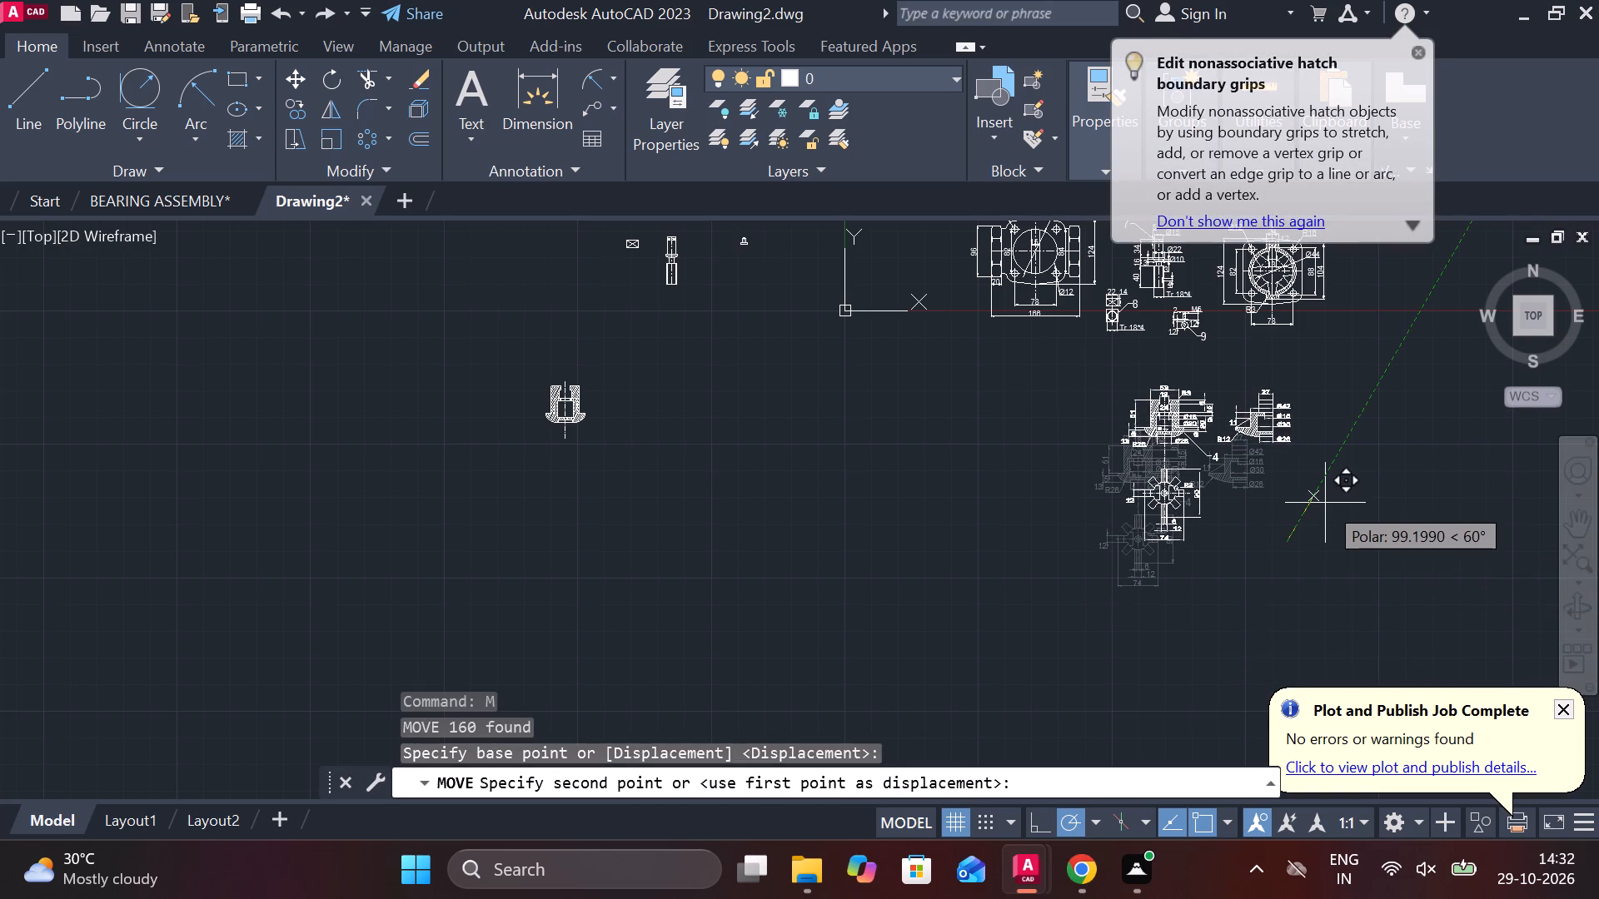
pyautogui.moveTo(1185, 456); pyautogui.dragTo(1005, 579, button='middle')
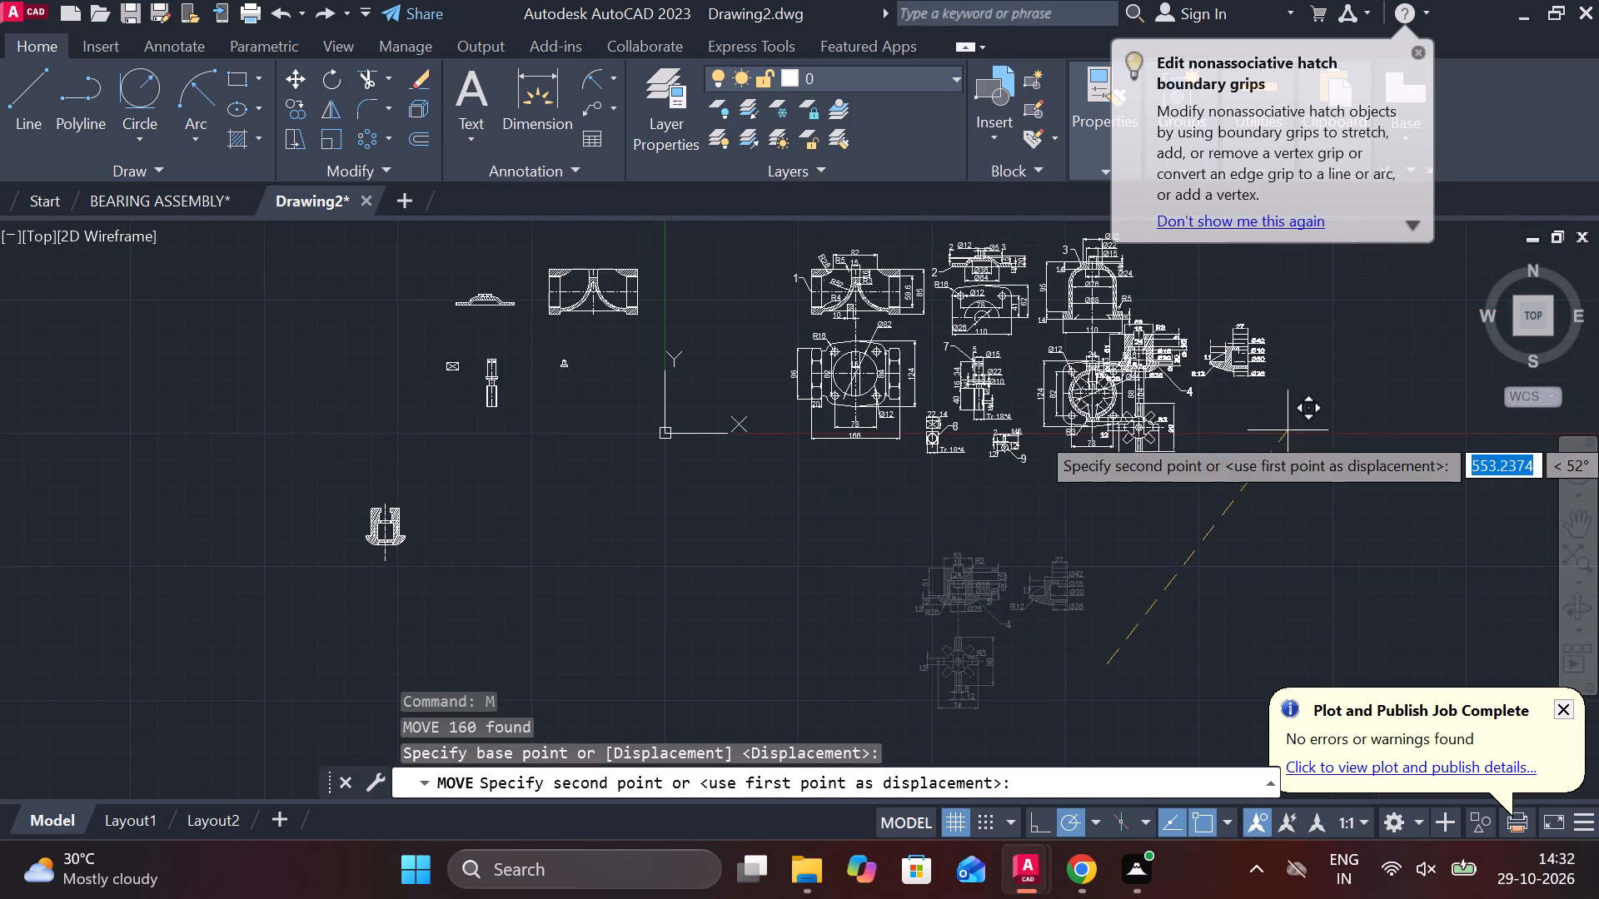
pyautogui.moveTo(1223, 485); pyautogui.dragTo(1006, 629, button='middle')
pyautogui.scroll(2, 1102, 490)
pyautogui.scroll(-2, 1196, 514)
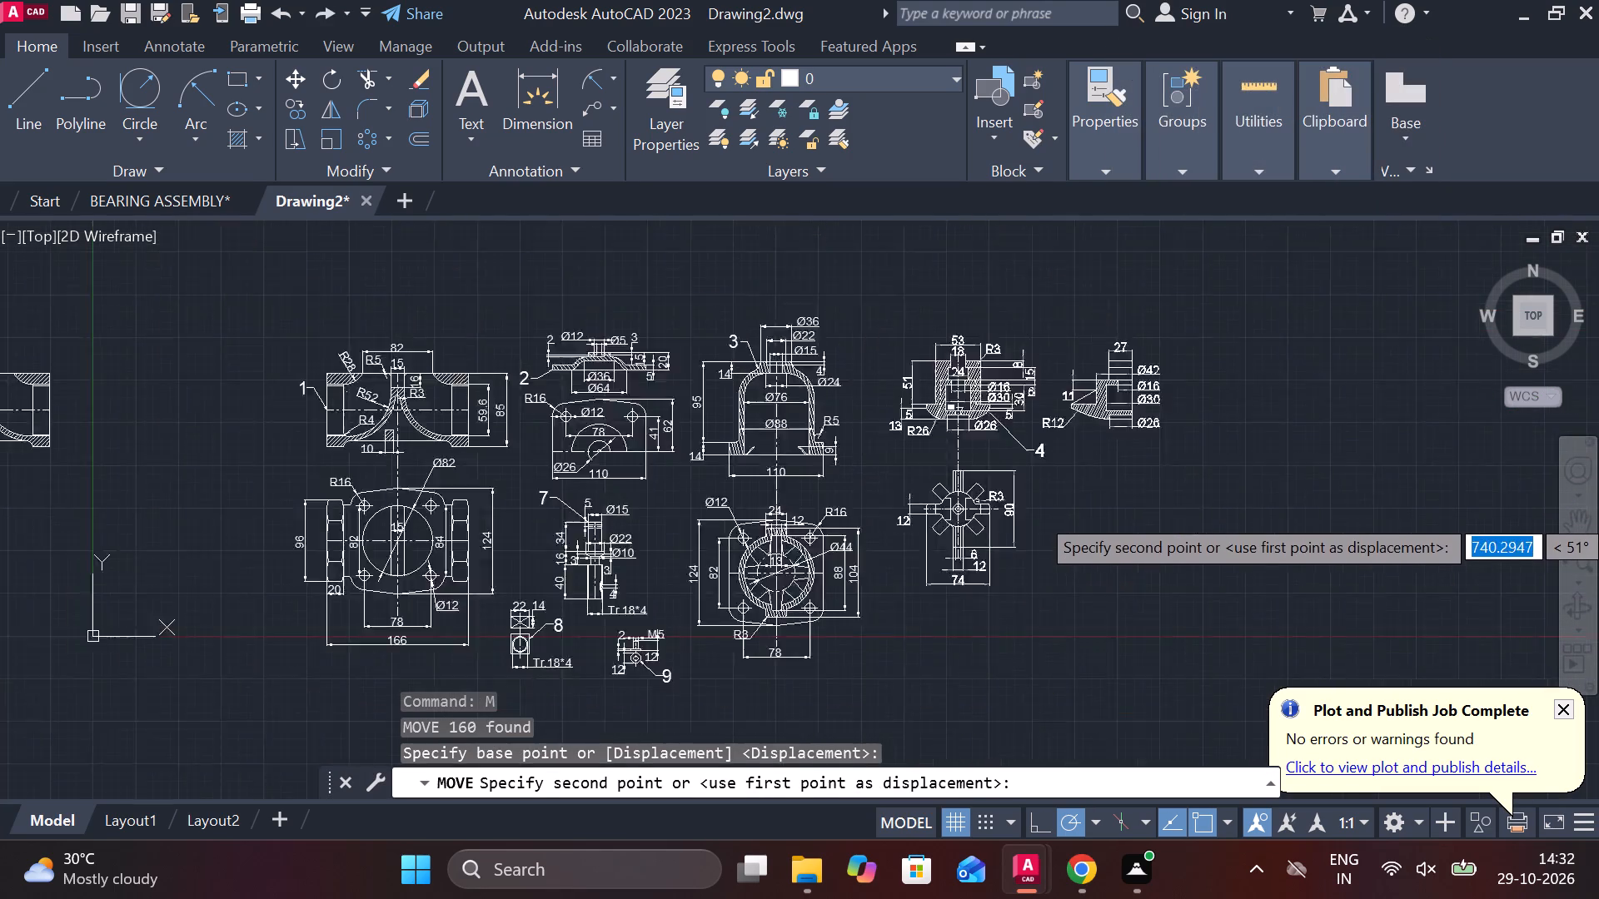
pyautogui.moveTo(1039, 641); pyautogui.dragTo(1093, 478, button='middle')
pyautogui.scroll(1, 884, 579)
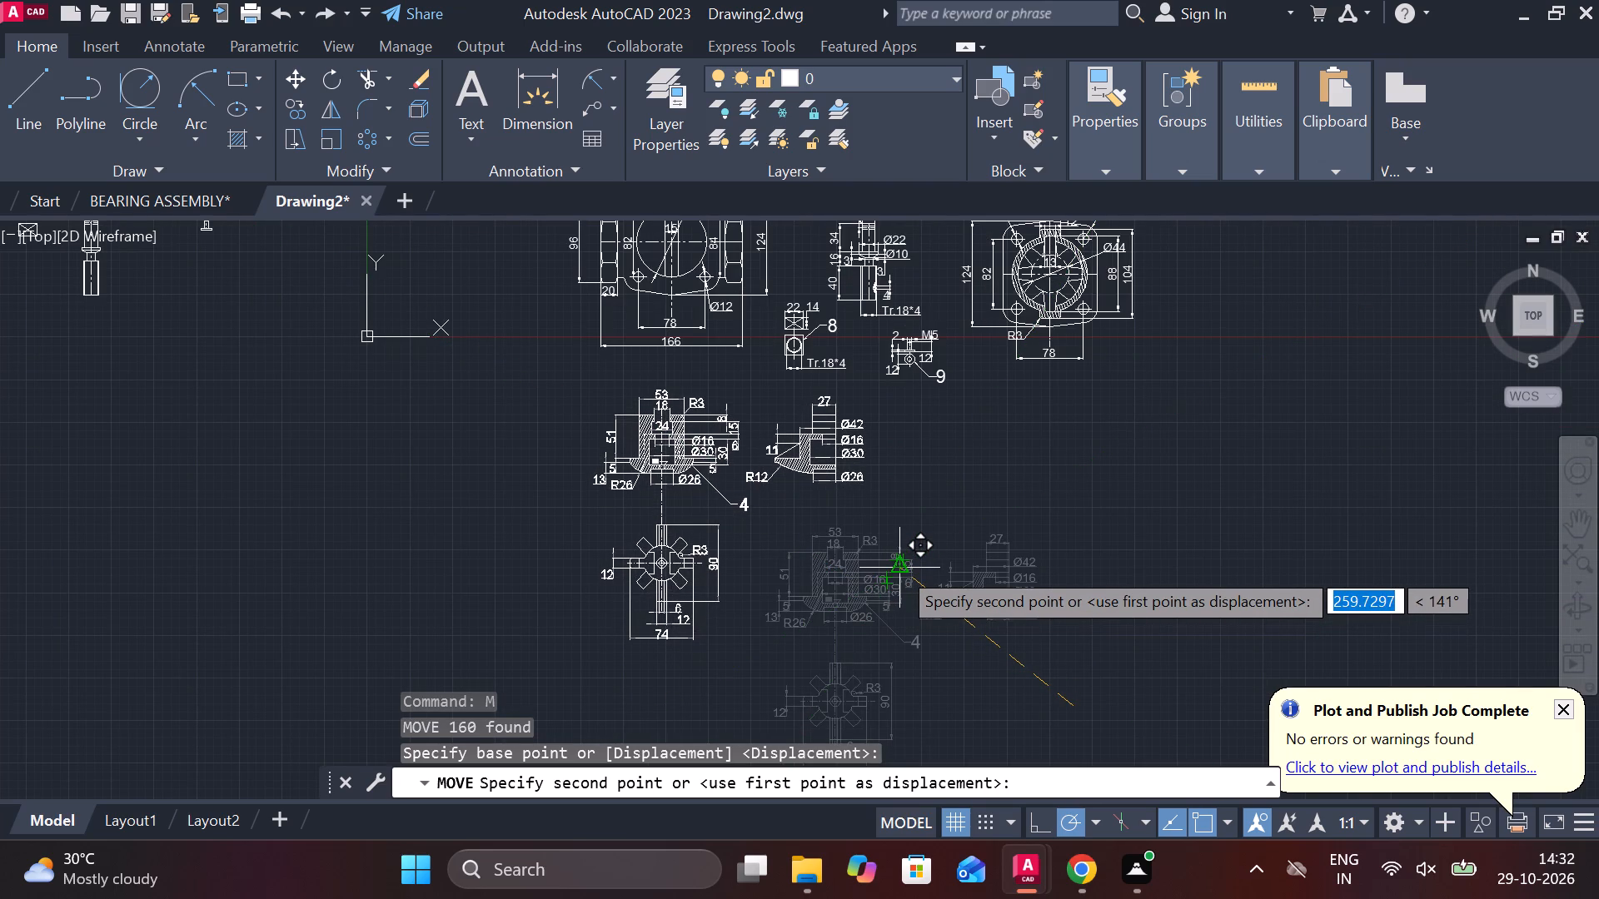
pyautogui.click(887, 555)
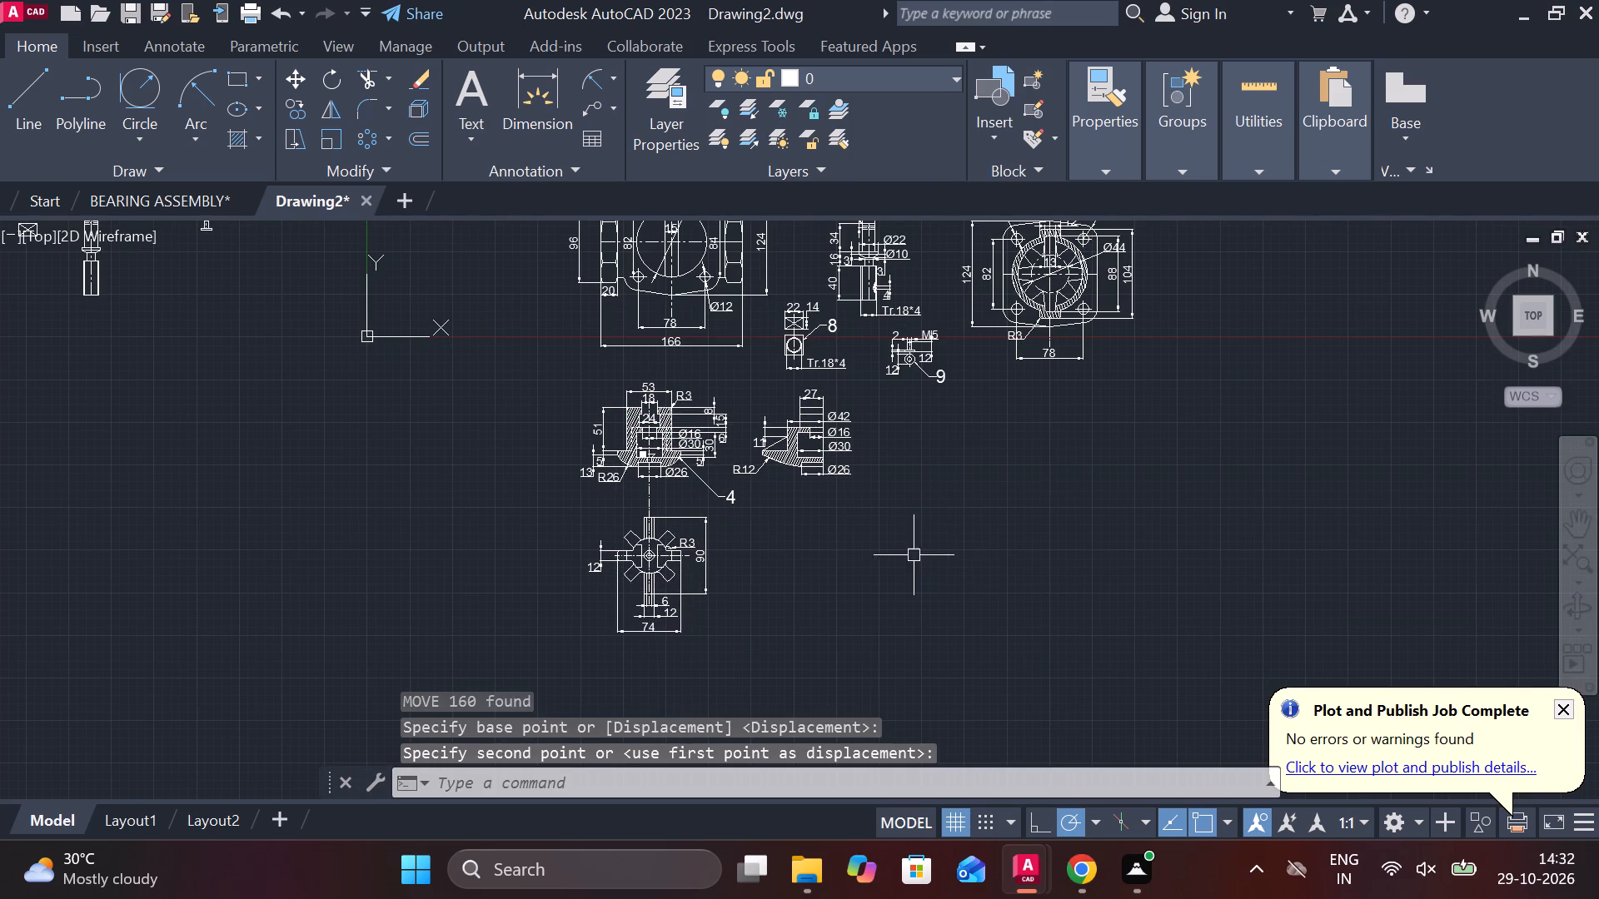
pyautogui.press('Escape')
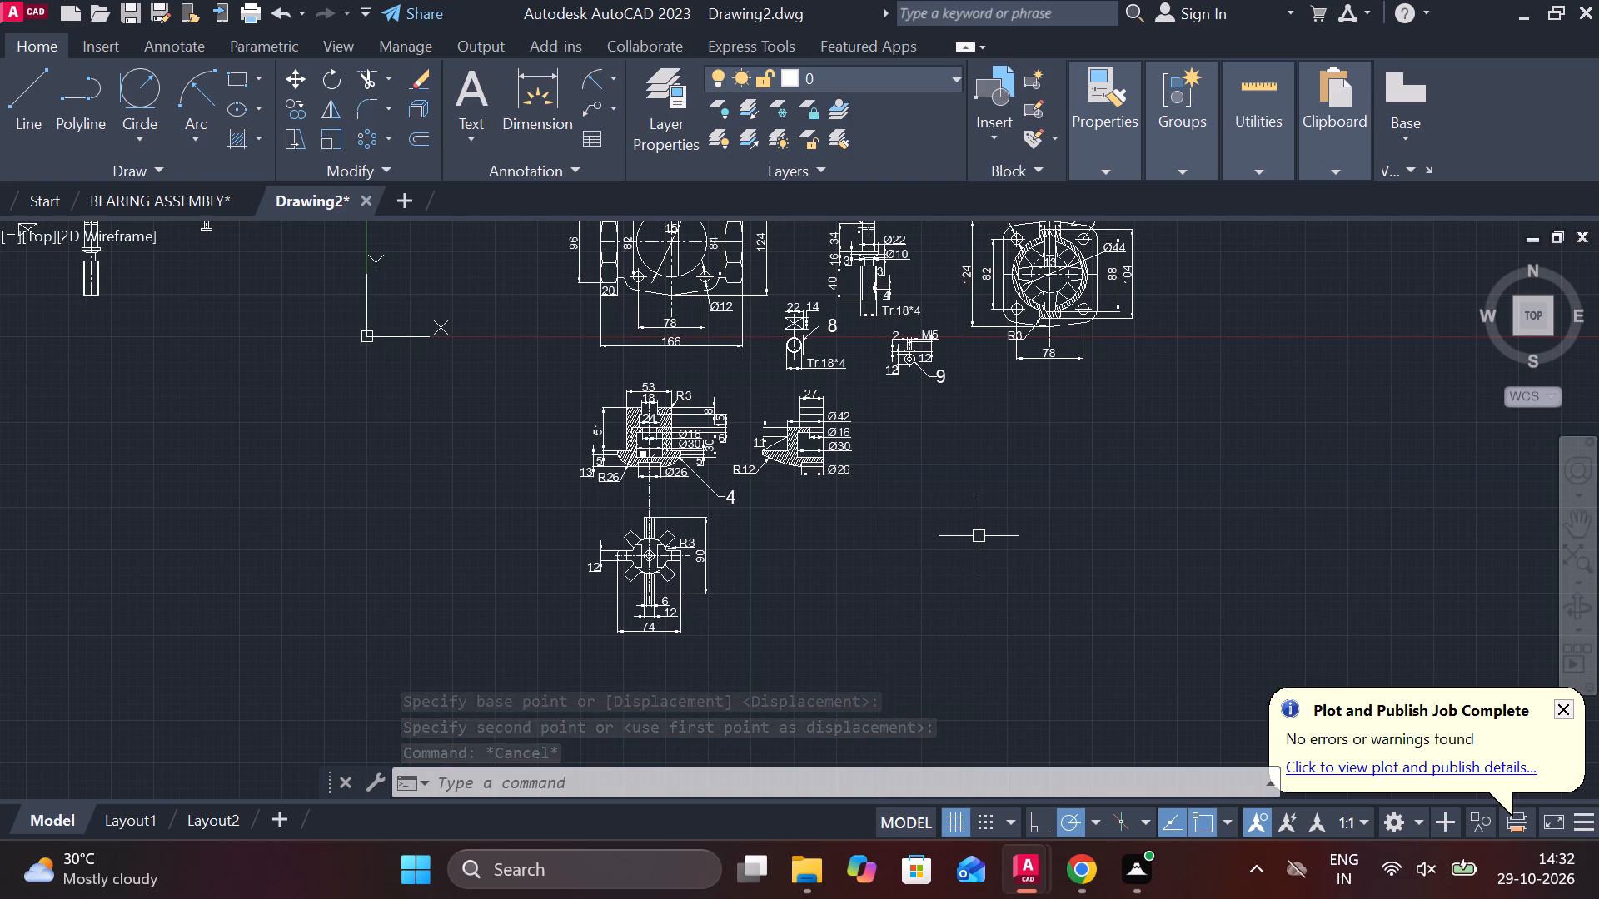
# Draw a closed 112 by 15 rectangle from lines in the empty area to the right of part 4's views.
pyautogui.scroll(2, 1000, 464)
pyautogui.moveTo(963, 564); pyautogui.dragTo(877, 445, button='middle')
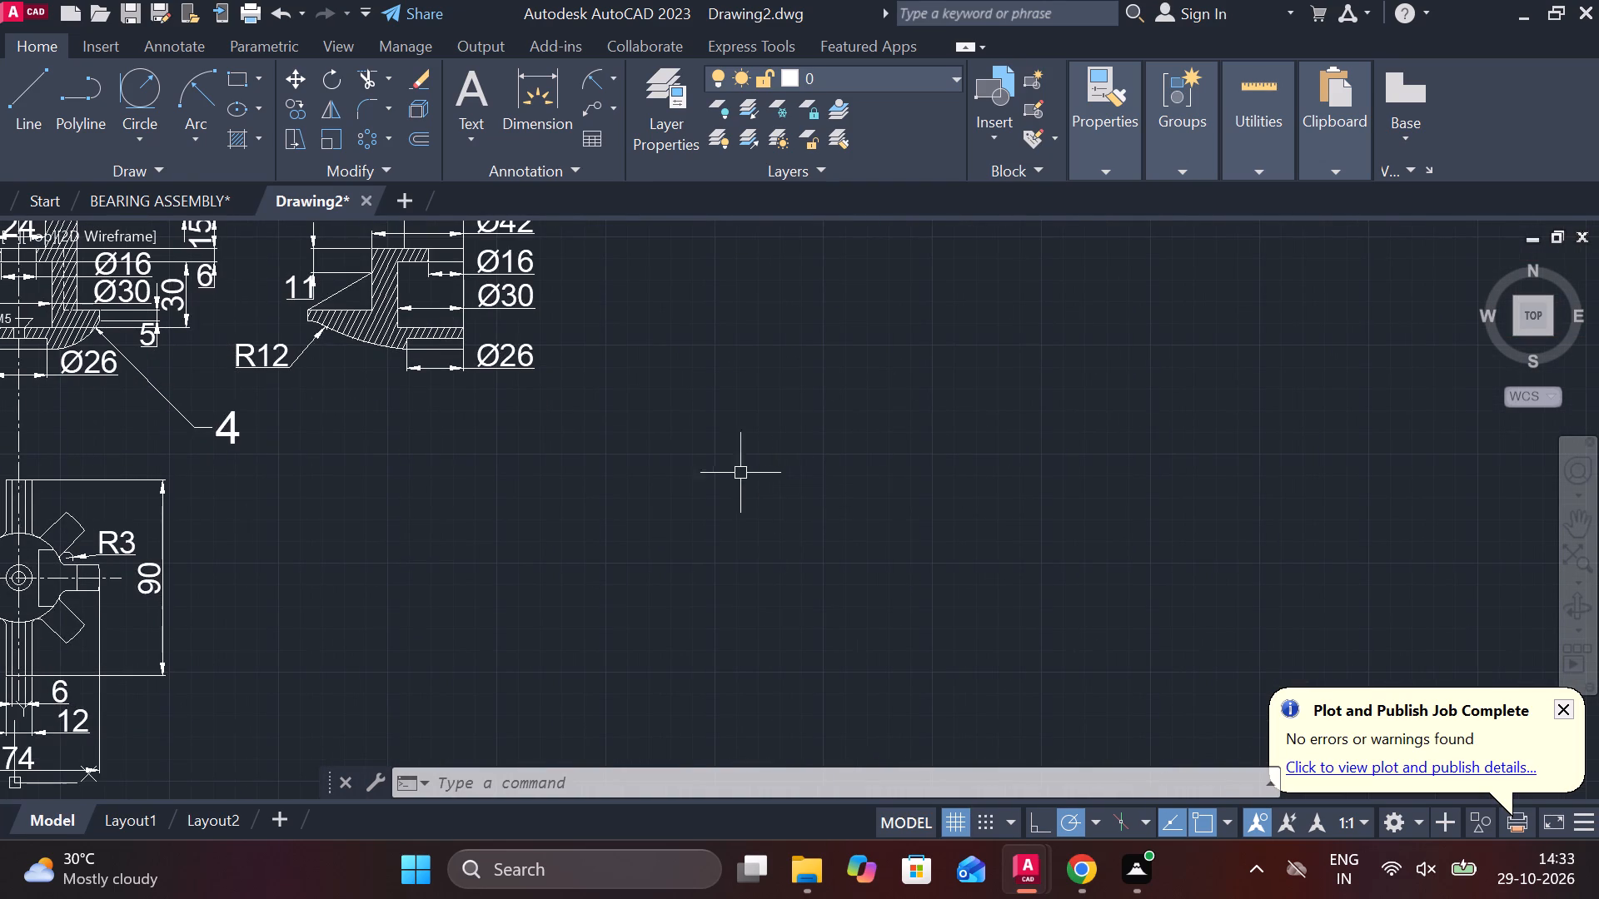
pyautogui.moveTo(735, 469); pyautogui.dragTo(590, 385, button='middle')
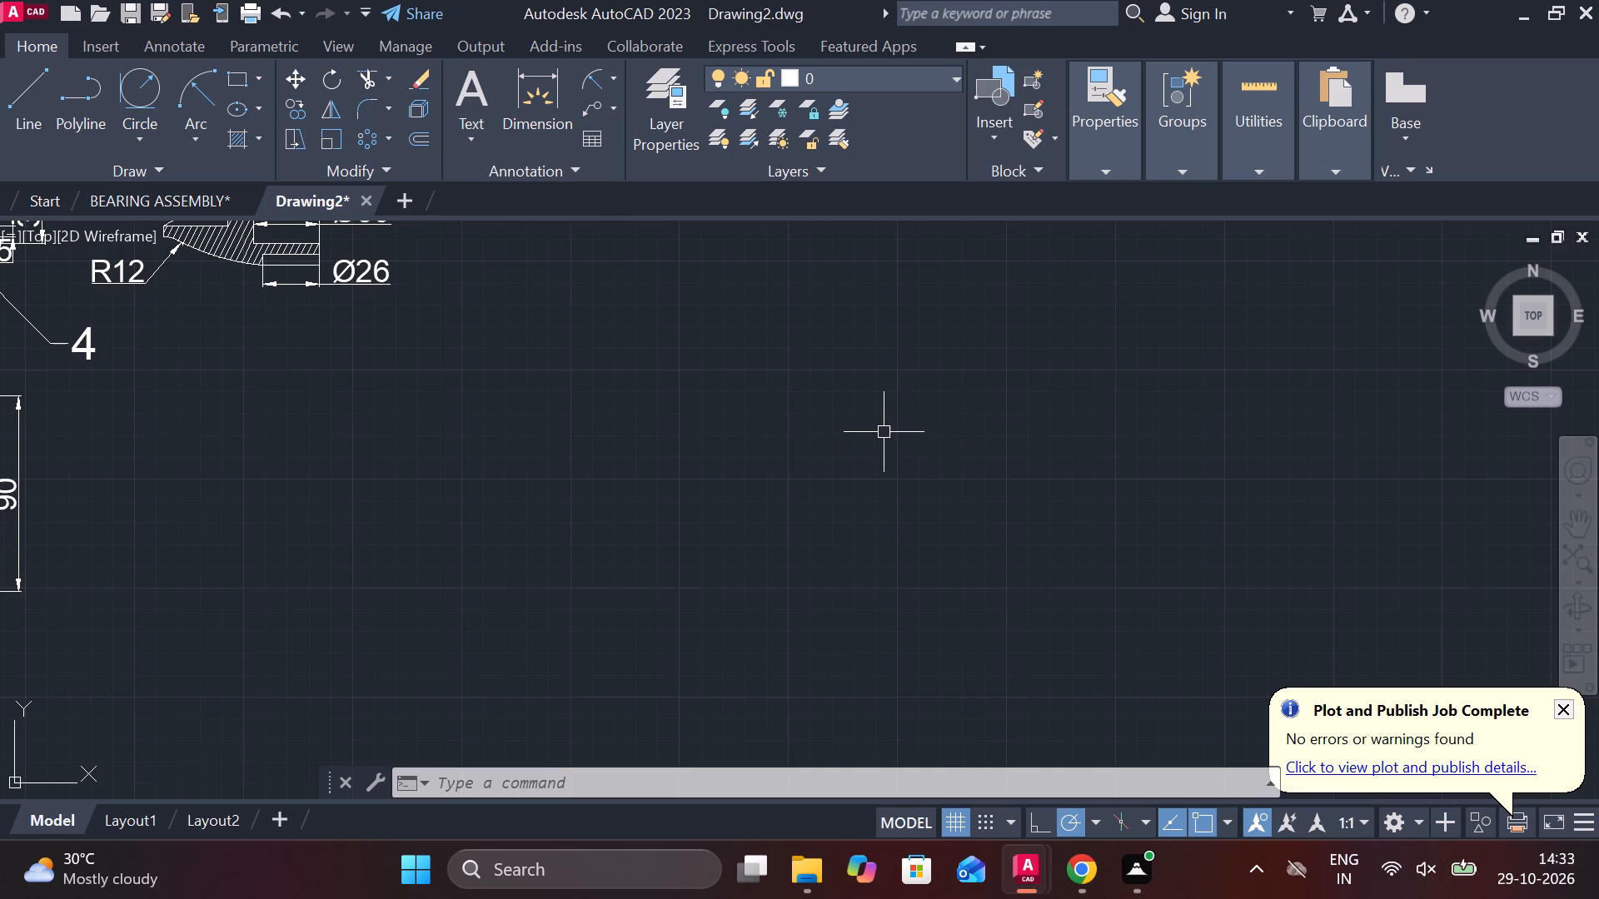
pyautogui.press('Escape')
pyautogui.write('112')
pyautogui.press('Escape')
pyautogui.press('l')
pyautogui.press('Return')
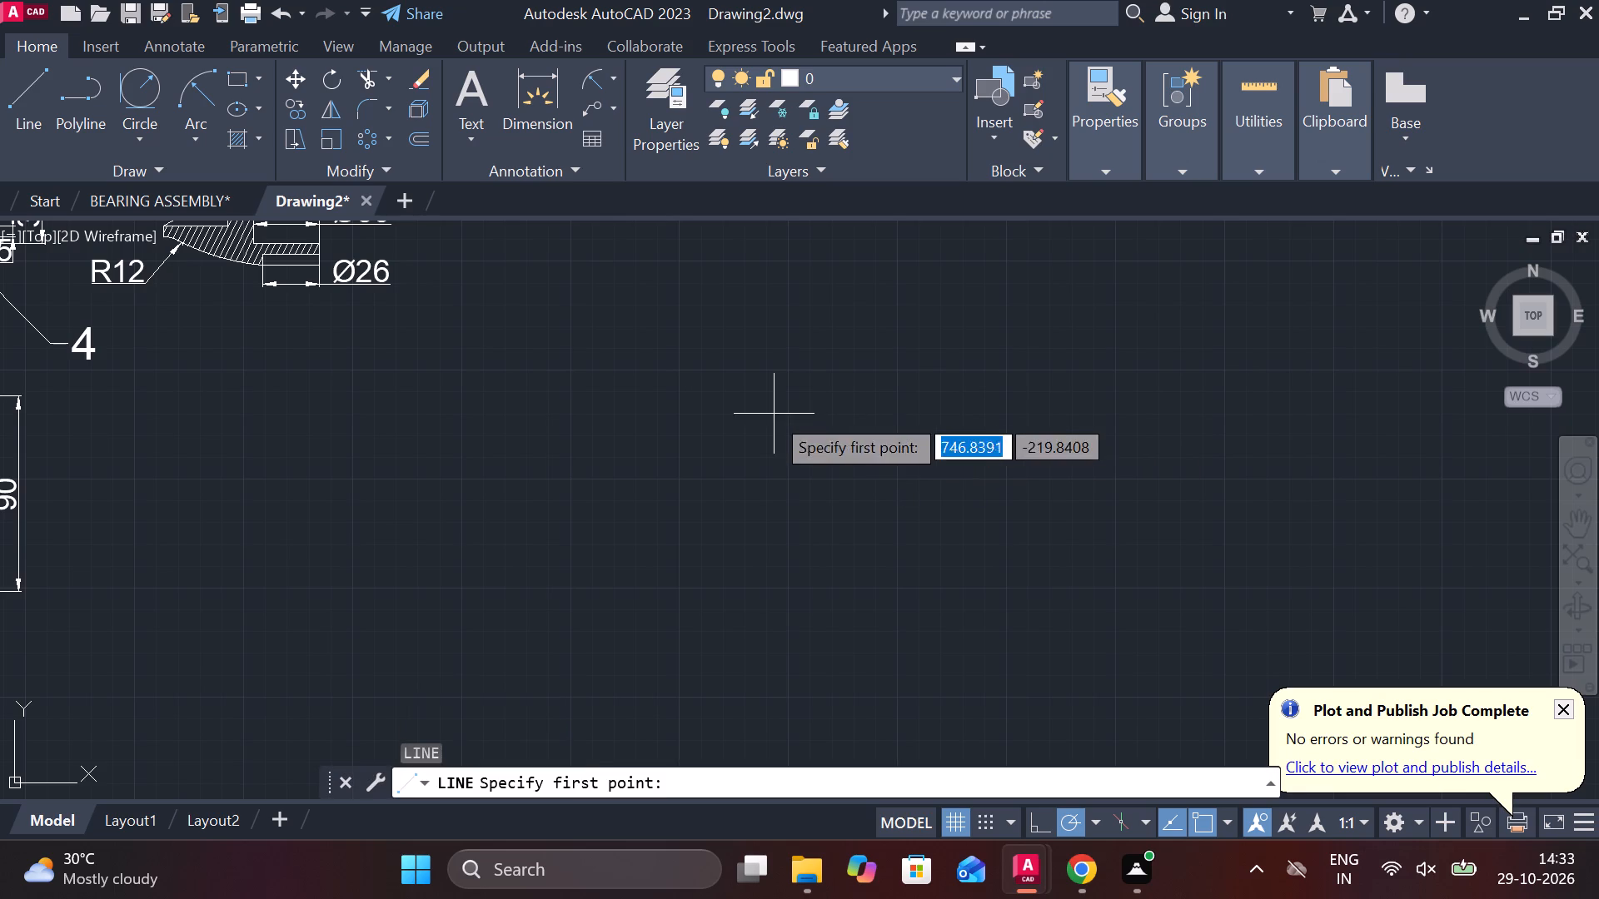
pyautogui.click(765, 414)
pyautogui.write('112')
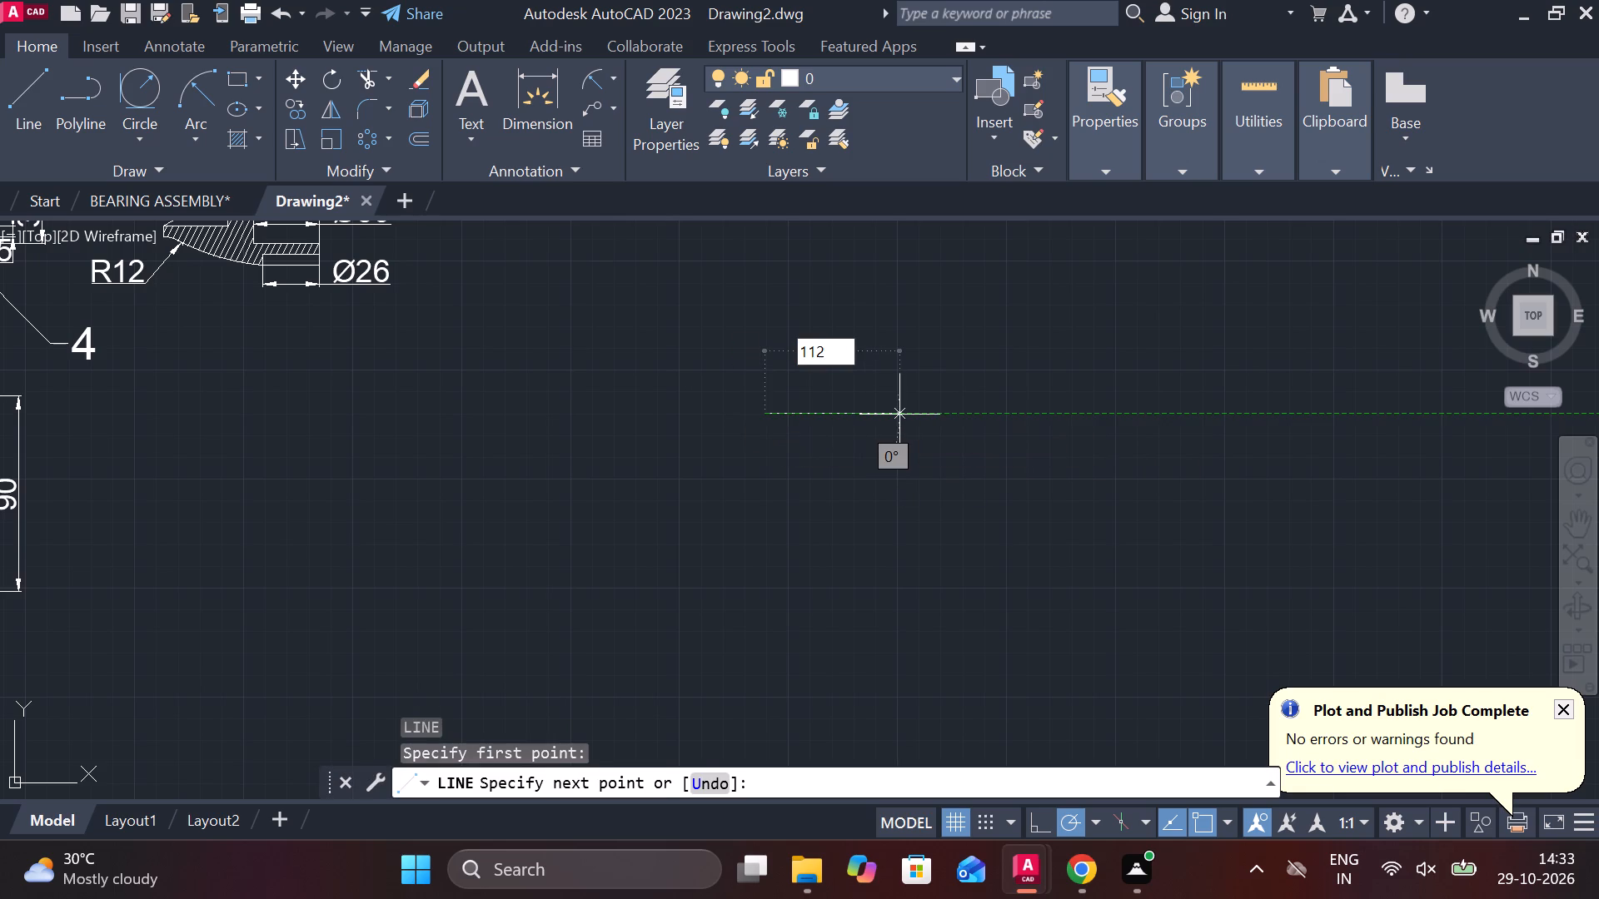
pyautogui.press('Return')
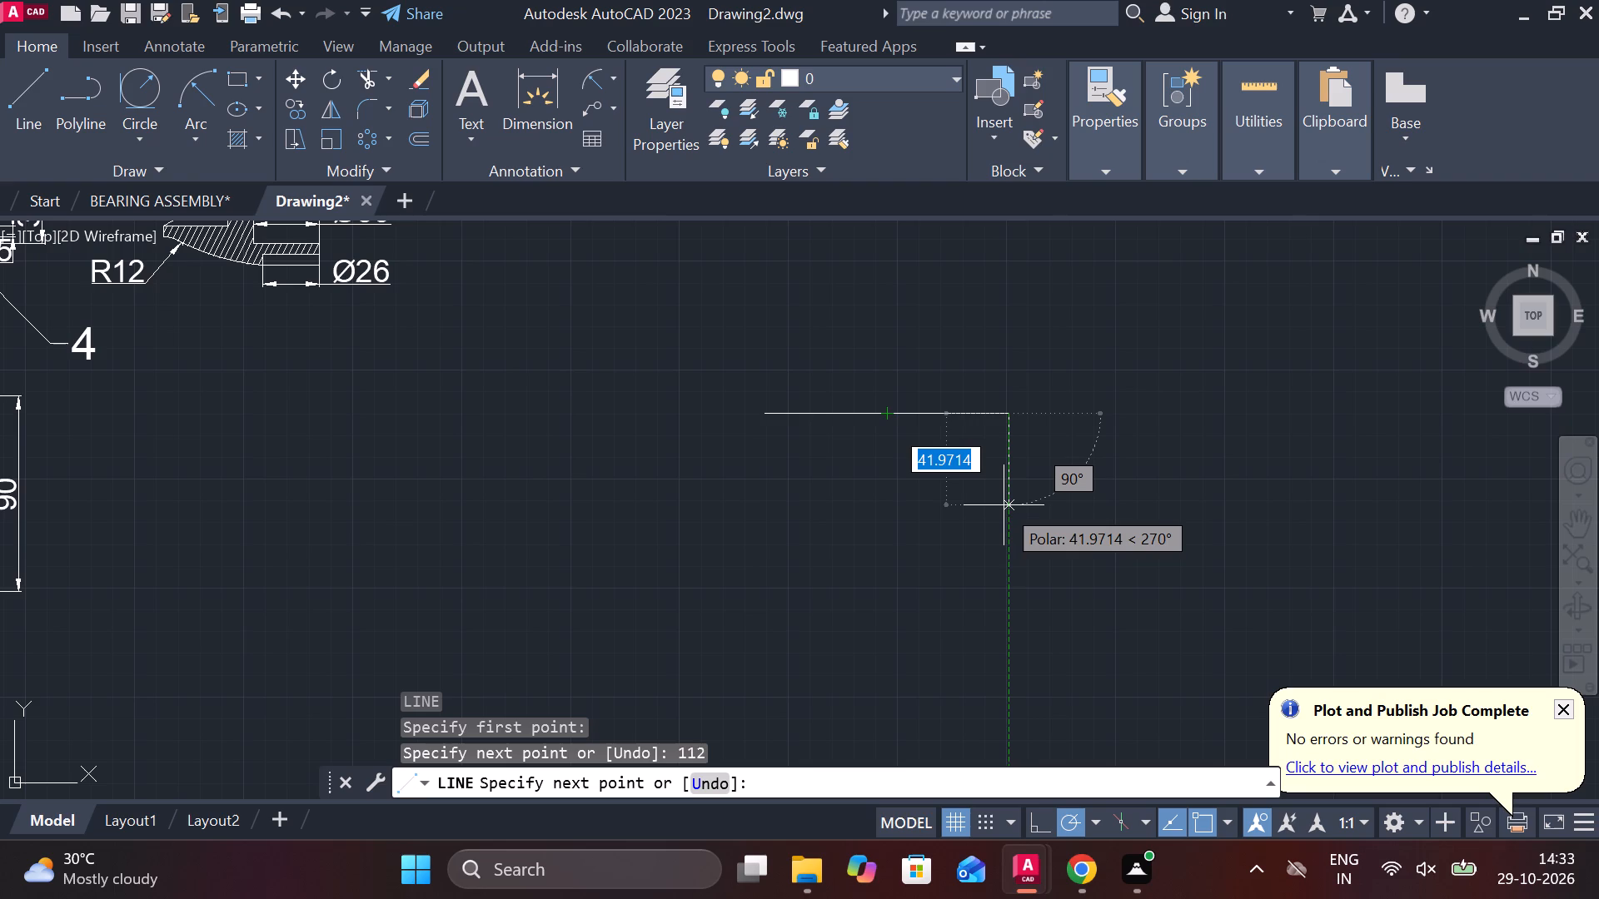
pyautogui.write('15')
pyautogui.press('space')
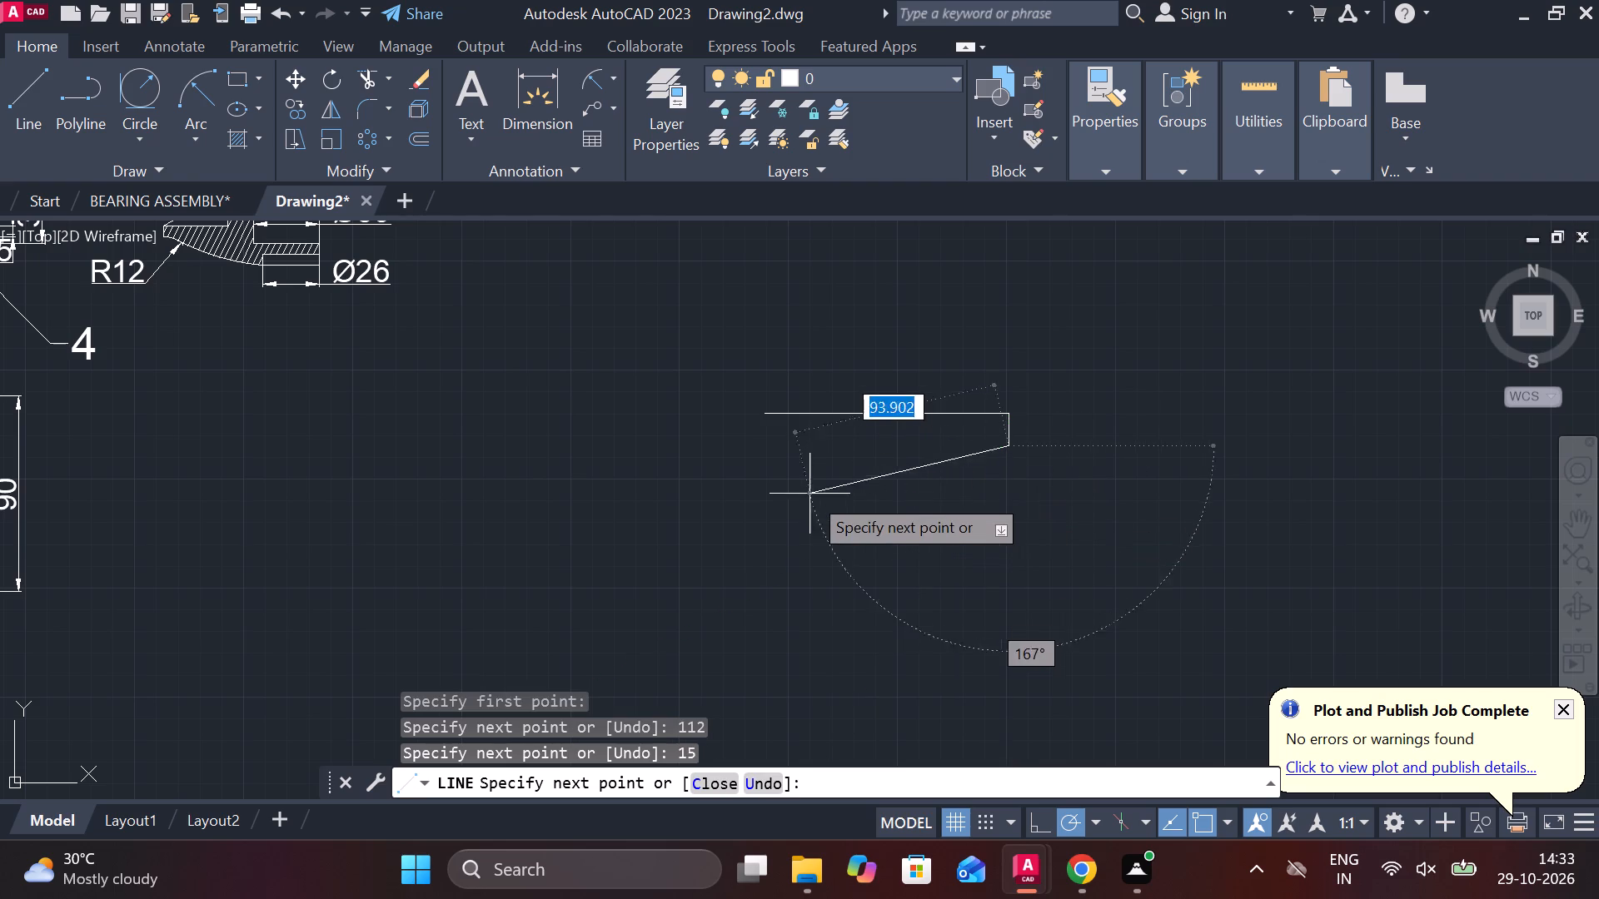
pyautogui.write('112')
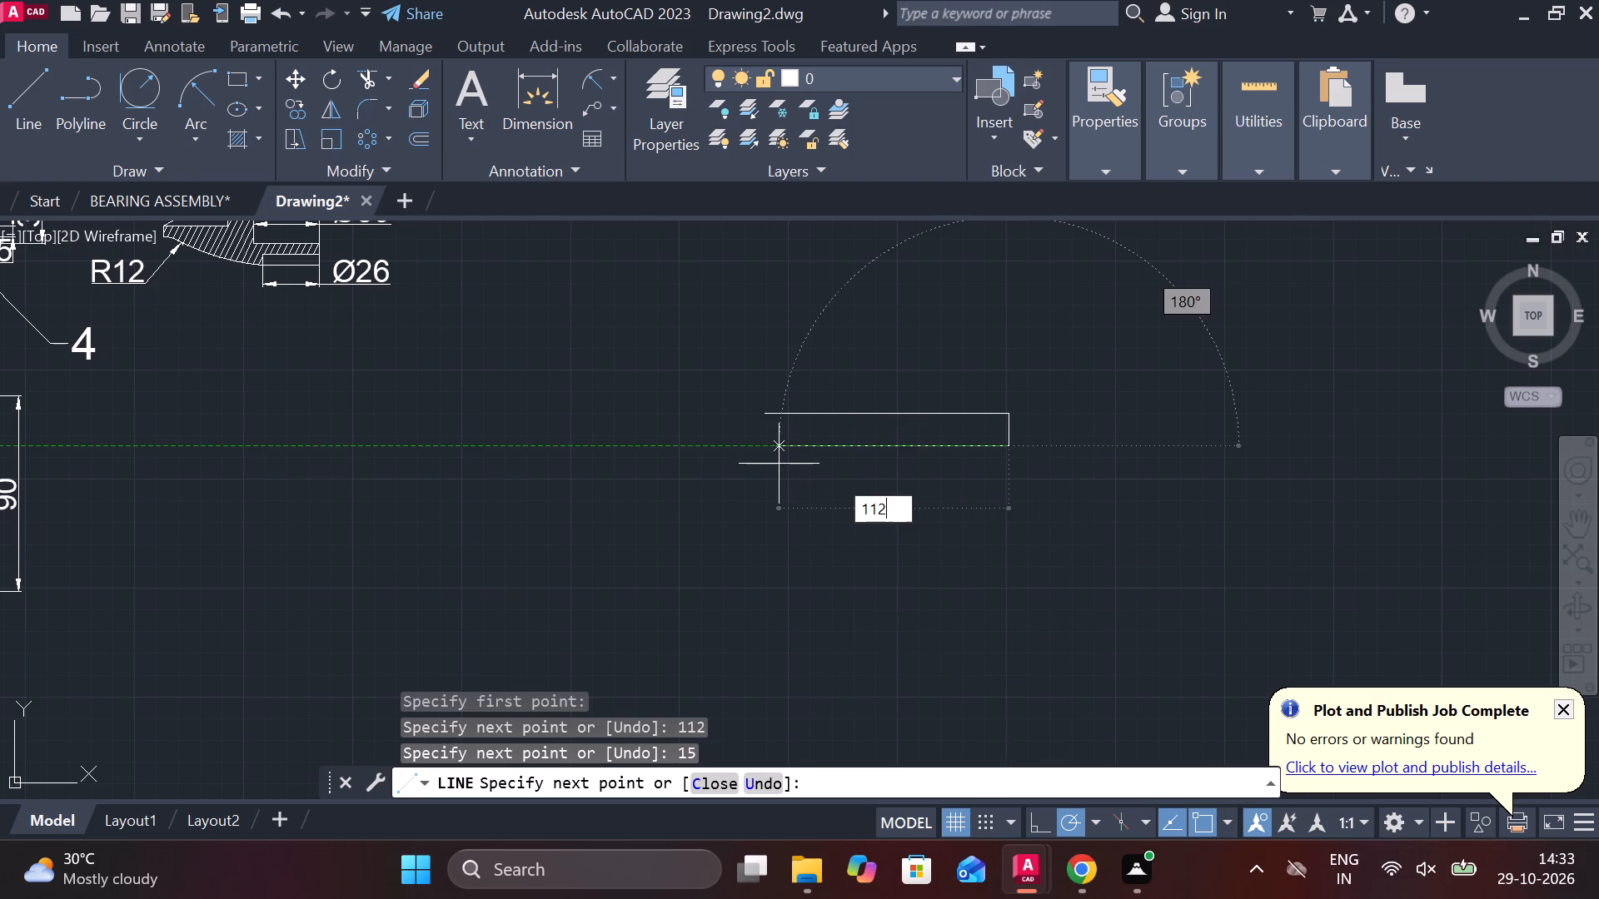
pyautogui.press('space')
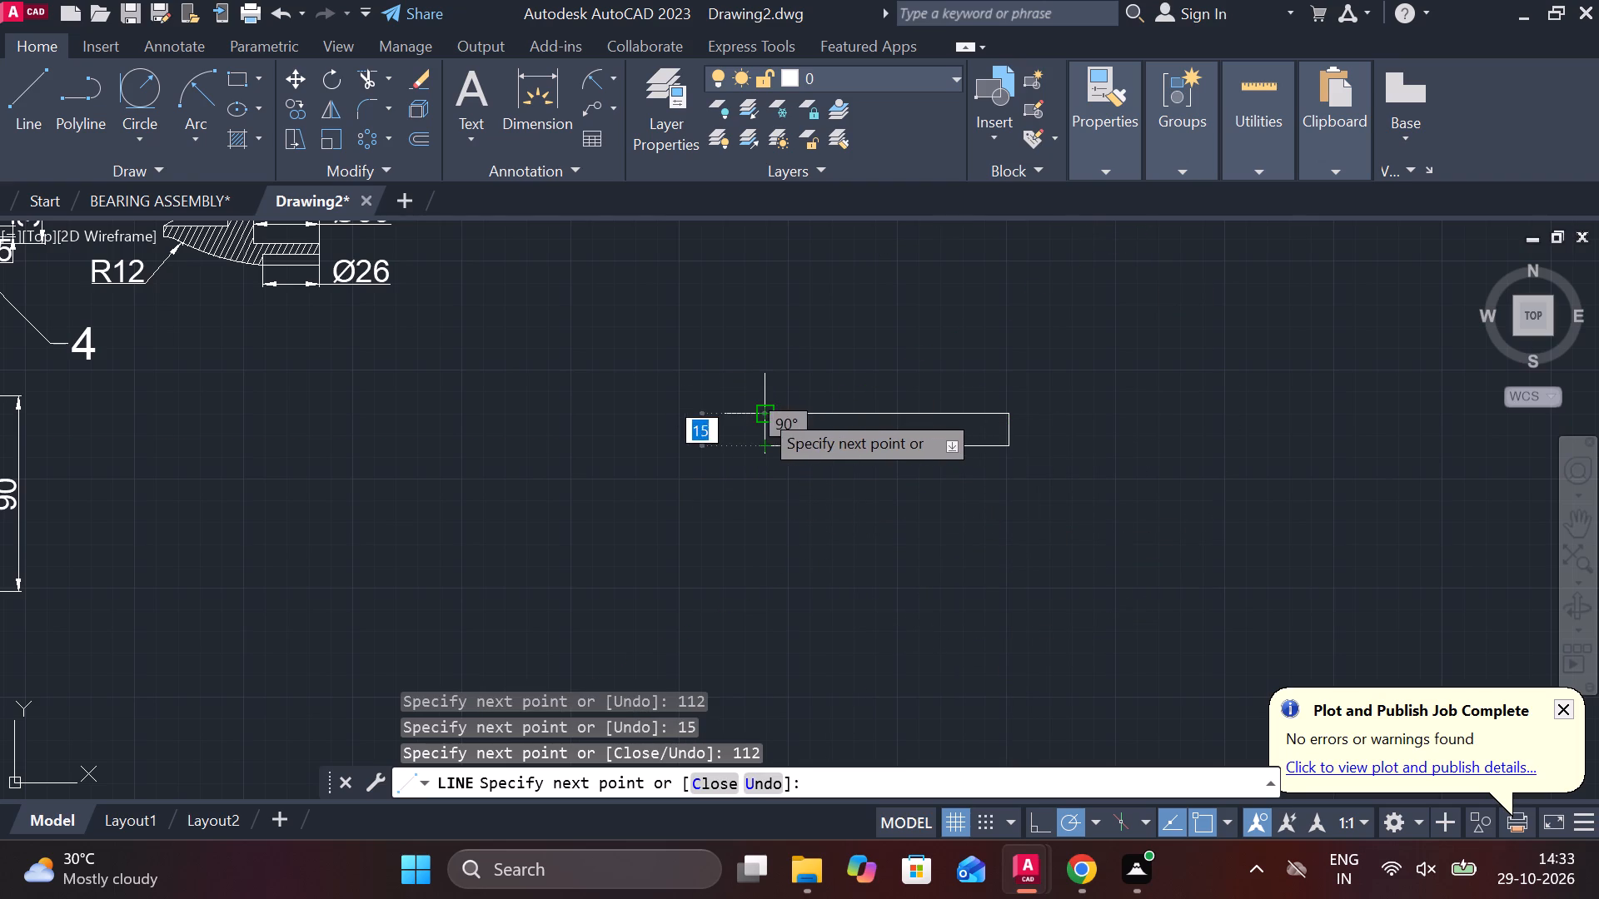
pyautogui.click(760, 410)
pyautogui.scroll(2, 886, 378)
pyautogui.press('Escape')
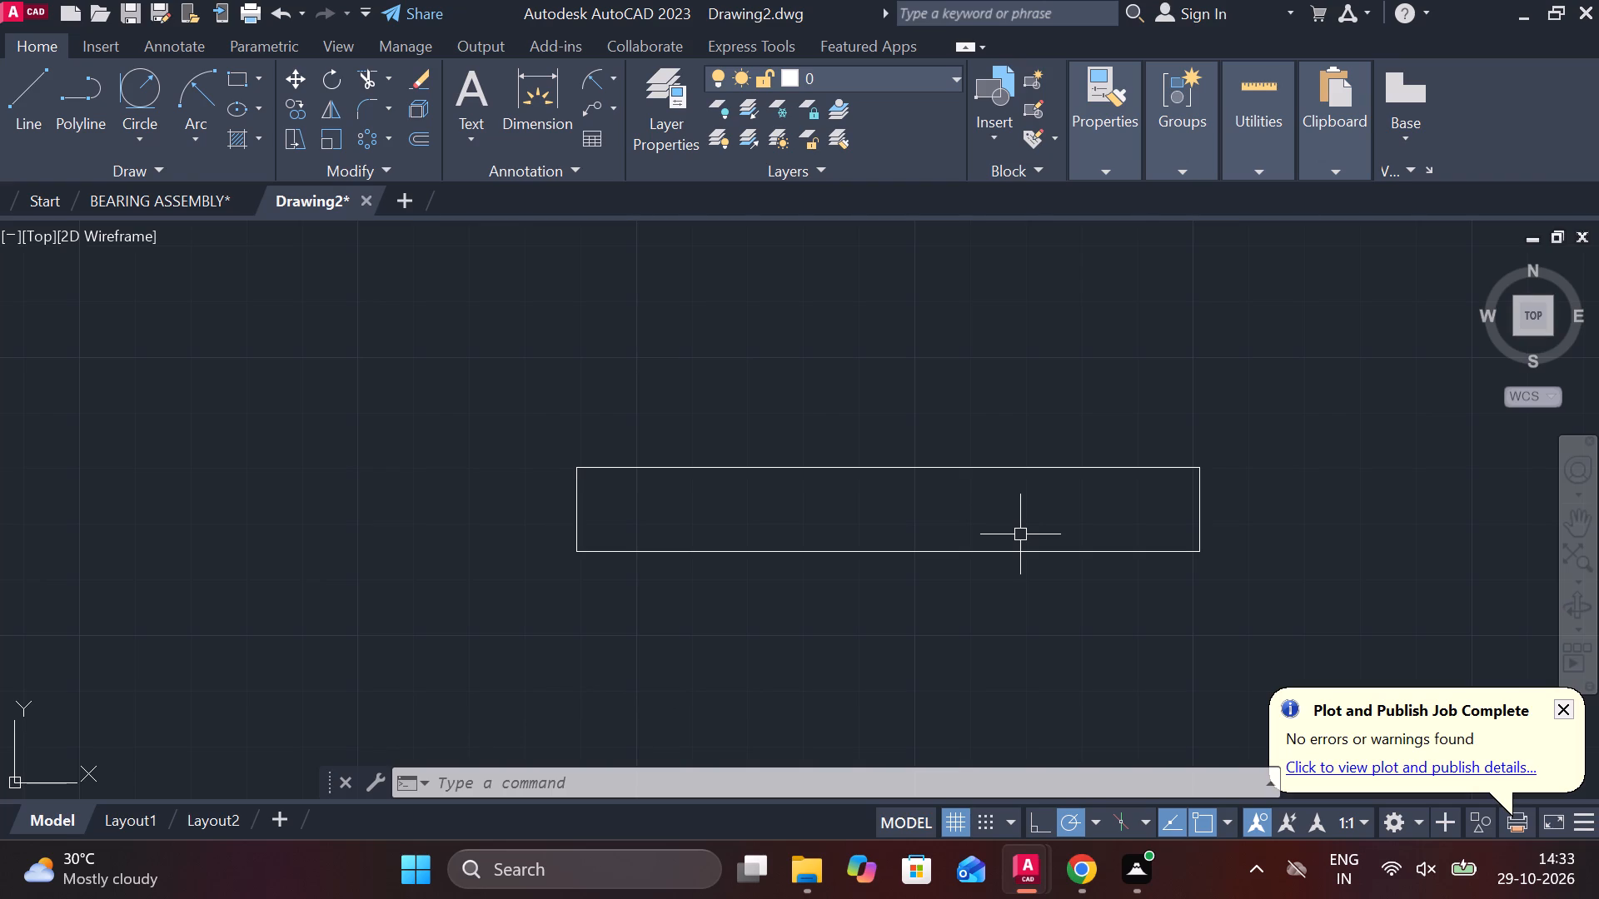
# Offset the rectangle's bottom edge 5 downward.
pyautogui.click(907, 553)
pyautogui.press('o')
pyautogui.press('Return')
pyautogui.press('Return')
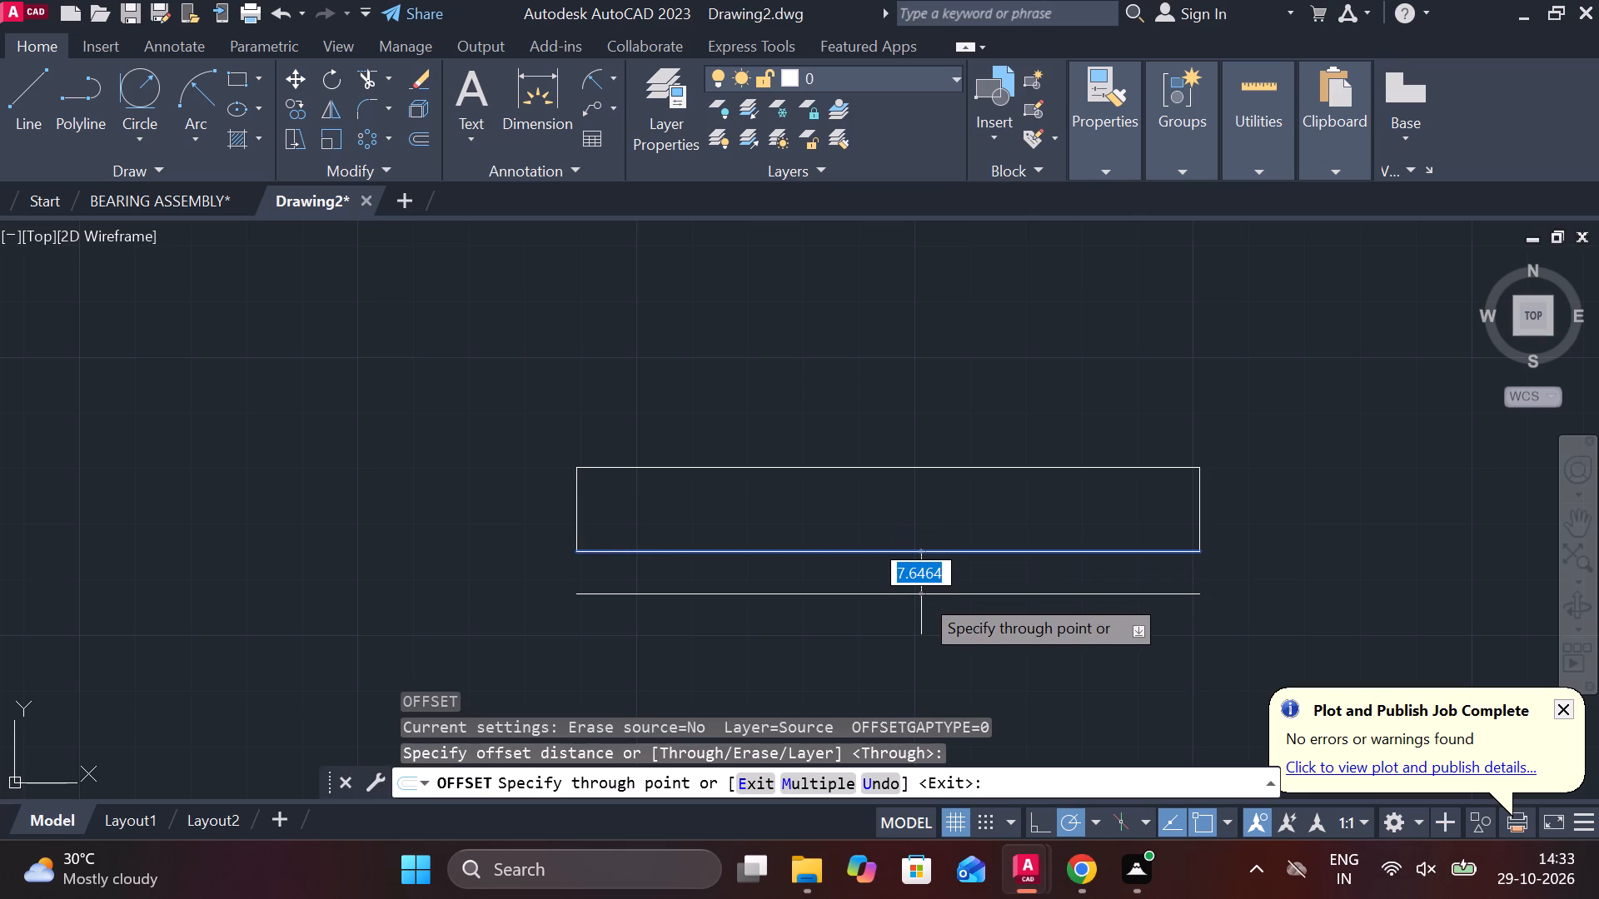
pyautogui.press('5')
pyautogui.press('Return')
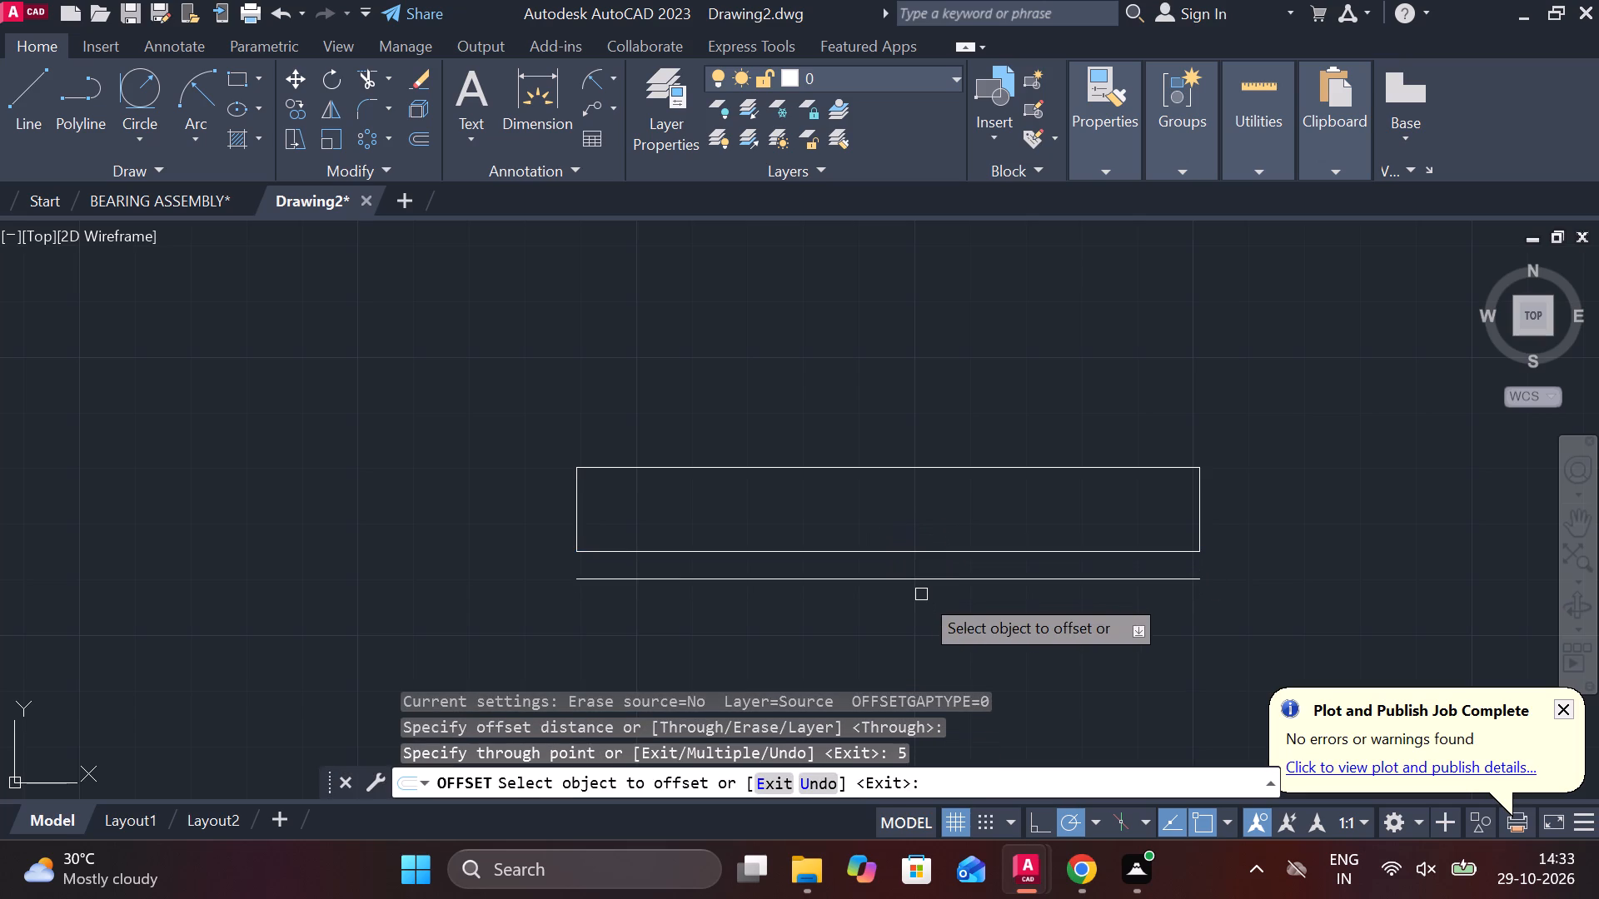
pyautogui.press('Escape')
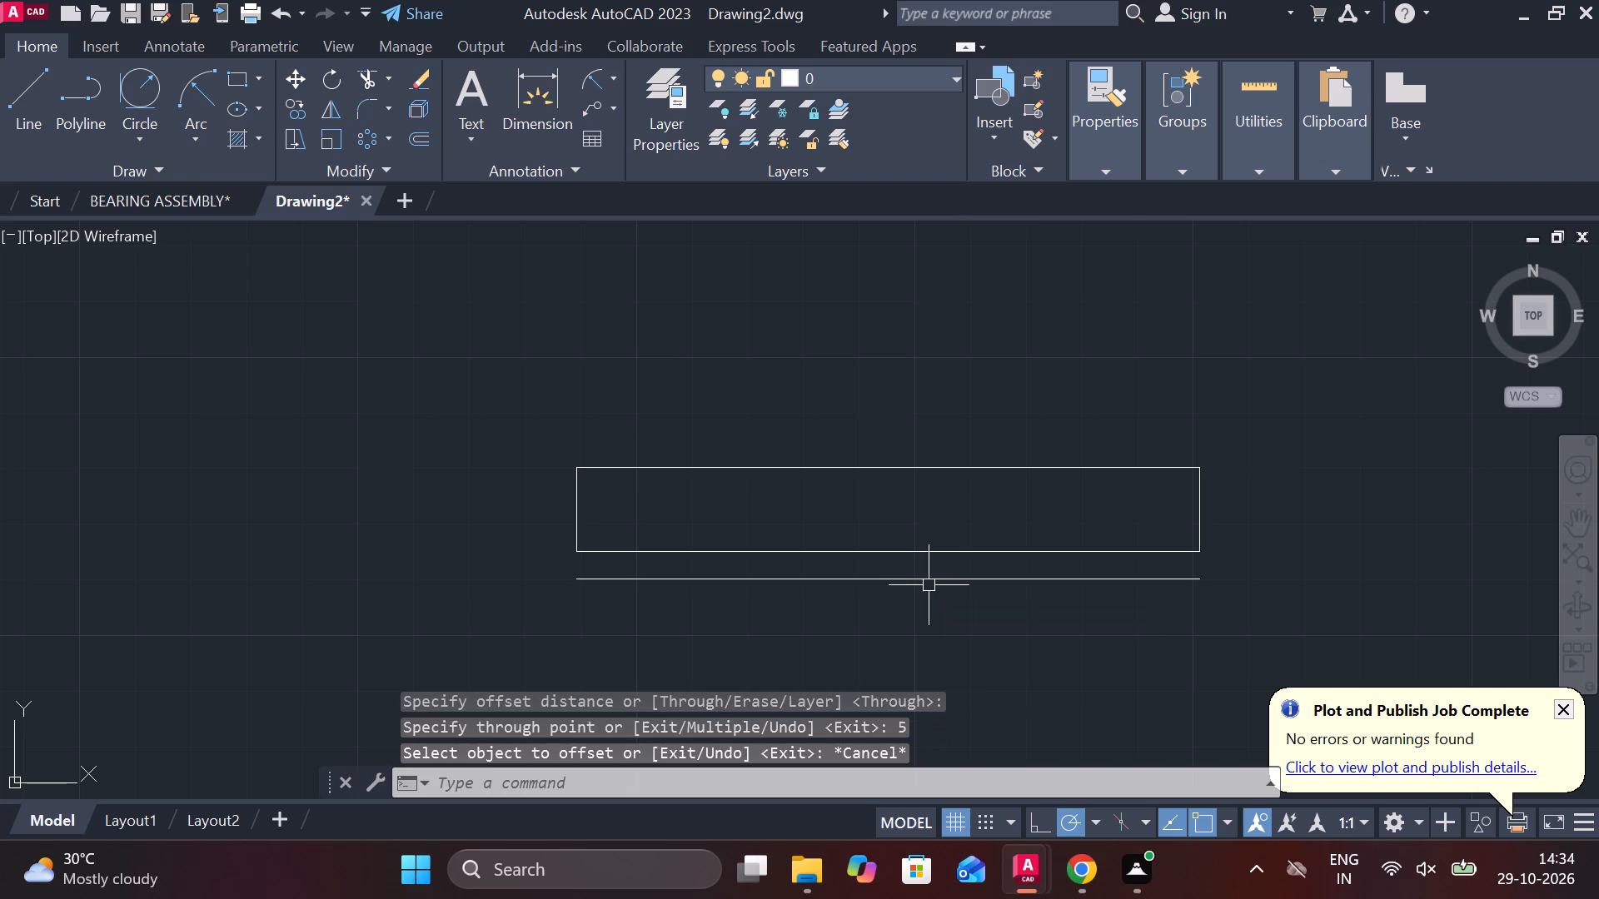
# Draw a vertical centre line from the midpoint of the rectangle's top edge to the midpoint of the offset line below.
pyautogui.press('l')
pyautogui.press('Return')
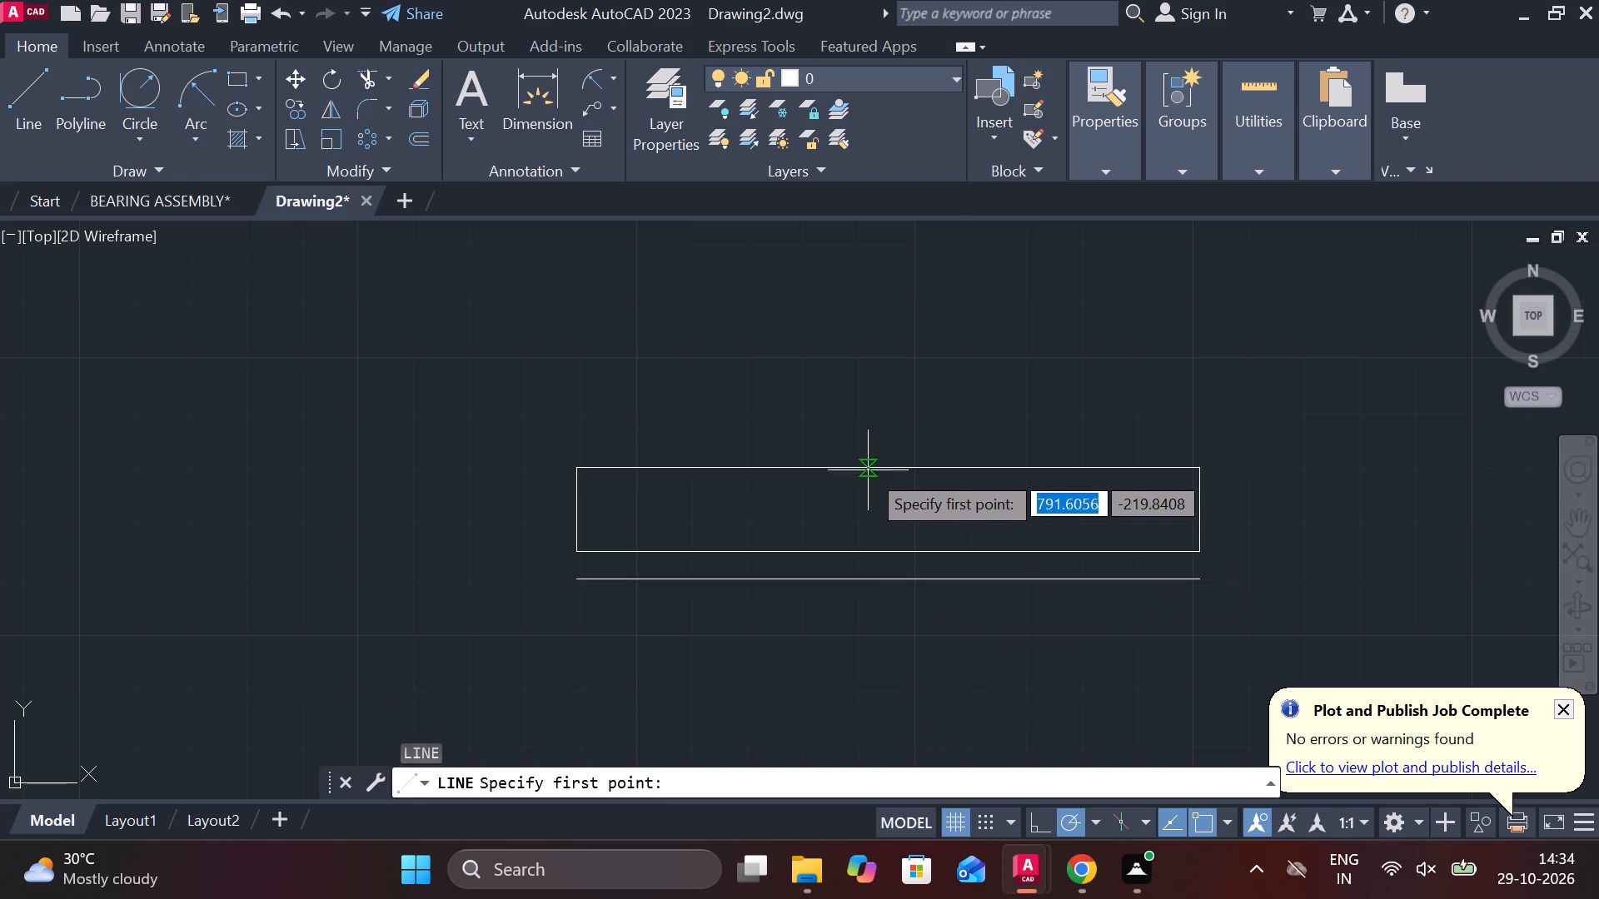
pyautogui.click(883, 461)
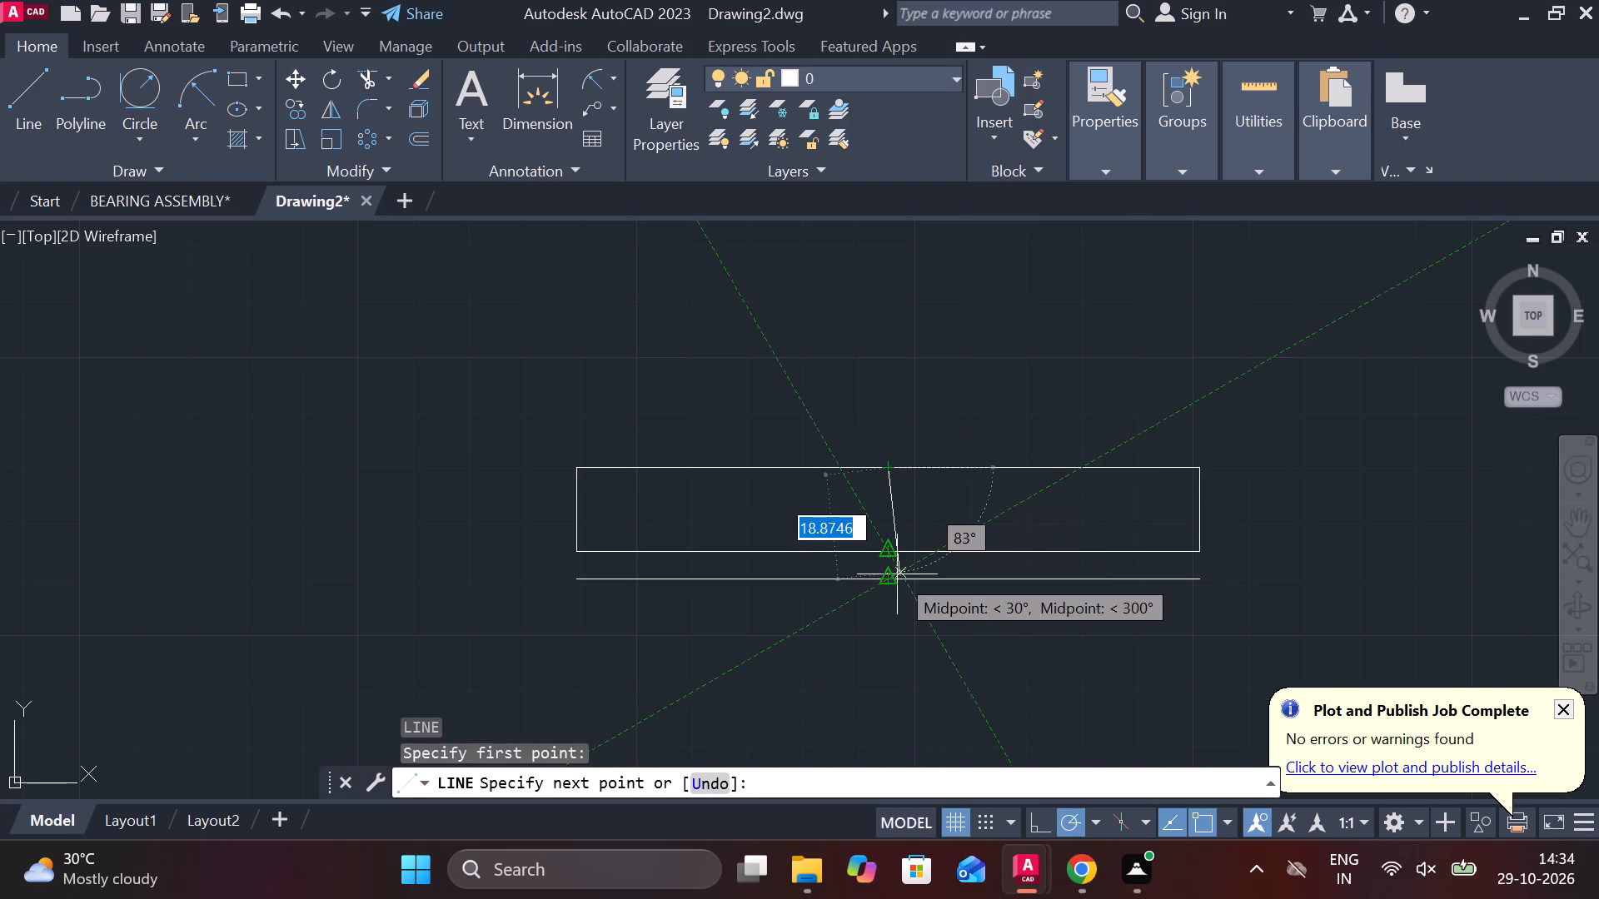
pyautogui.click(888, 578)
pyautogui.press('Escape')
# Offset the vertical centre line 14 to each side.
pyautogui.click(883, 506)
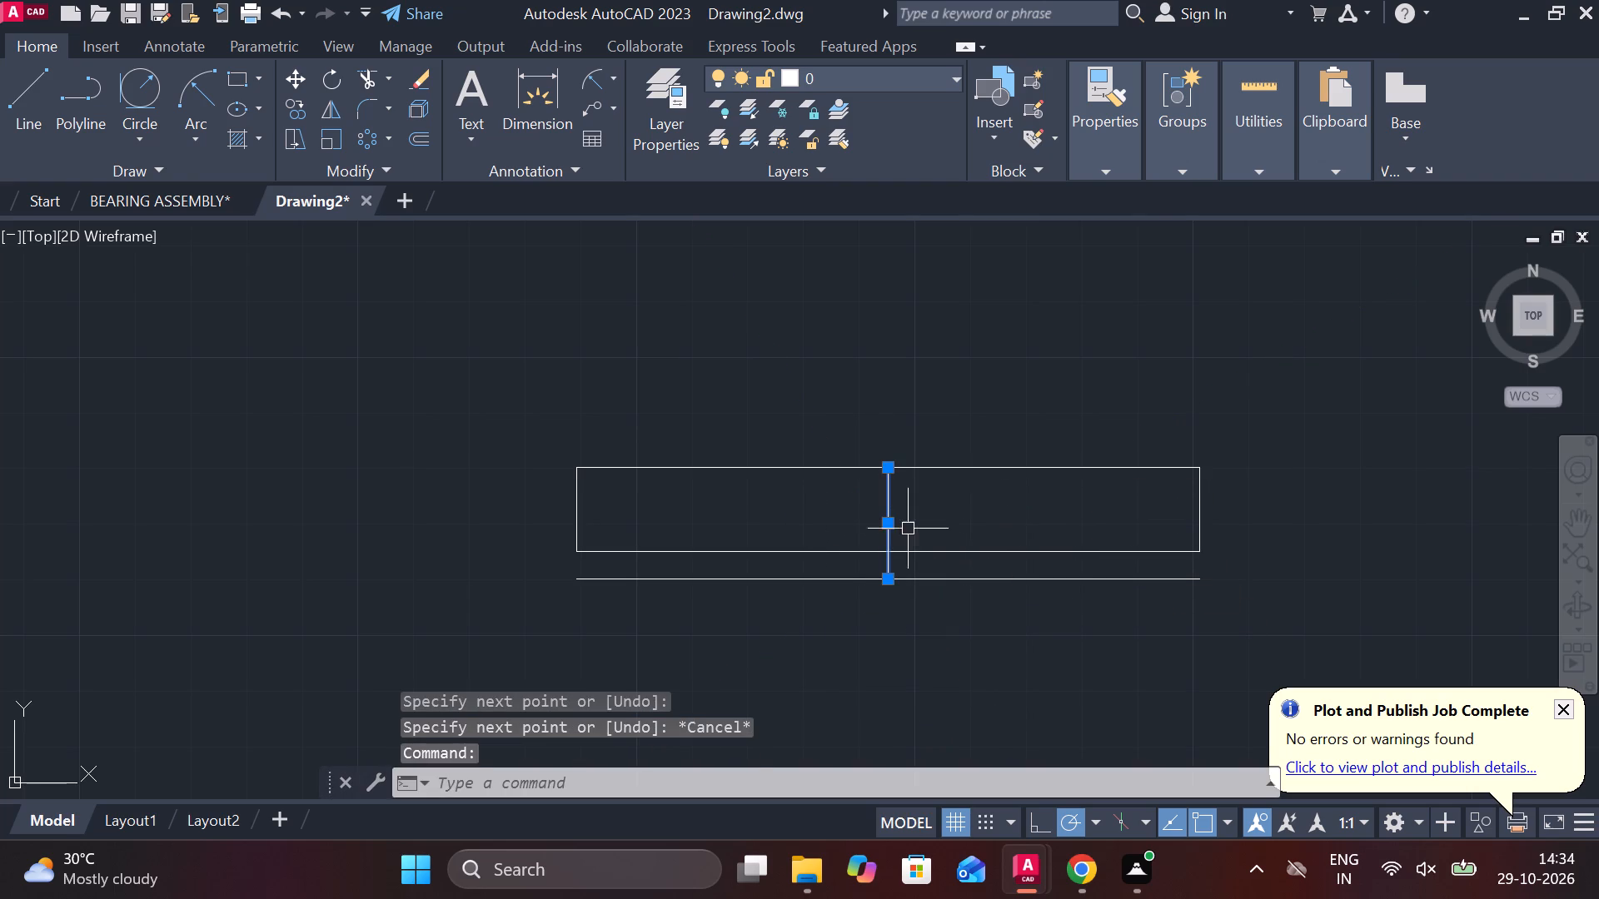
pyautogui.press('o')
pyautogui.press('Return')
pyautogui.press('Return')
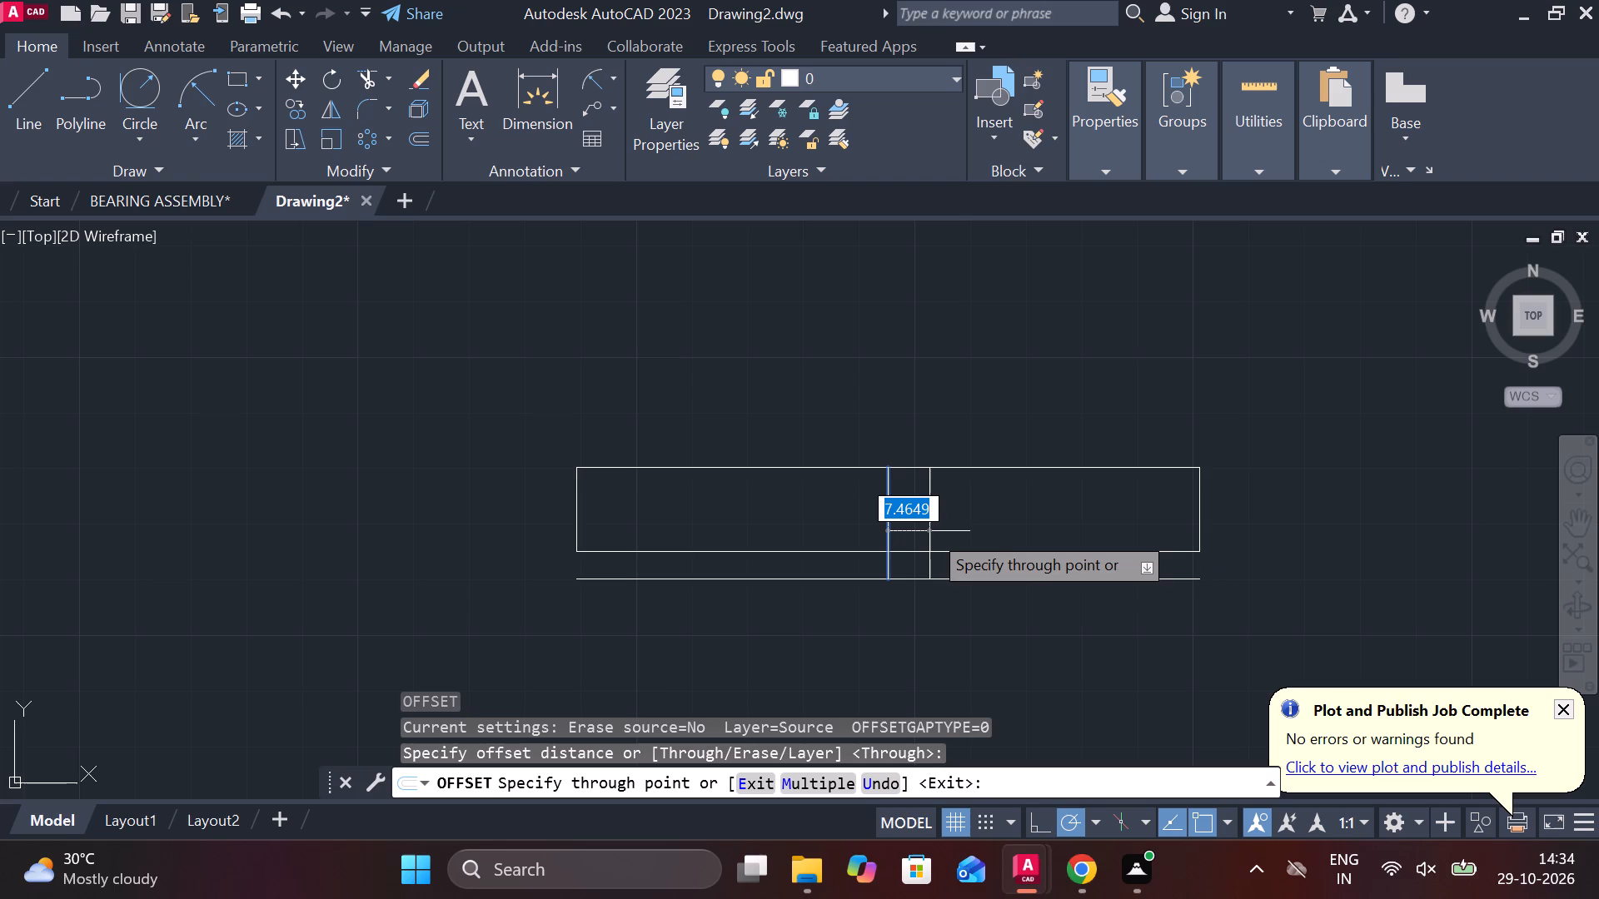
pyautogui.write('14')
pyautogui.press('space')
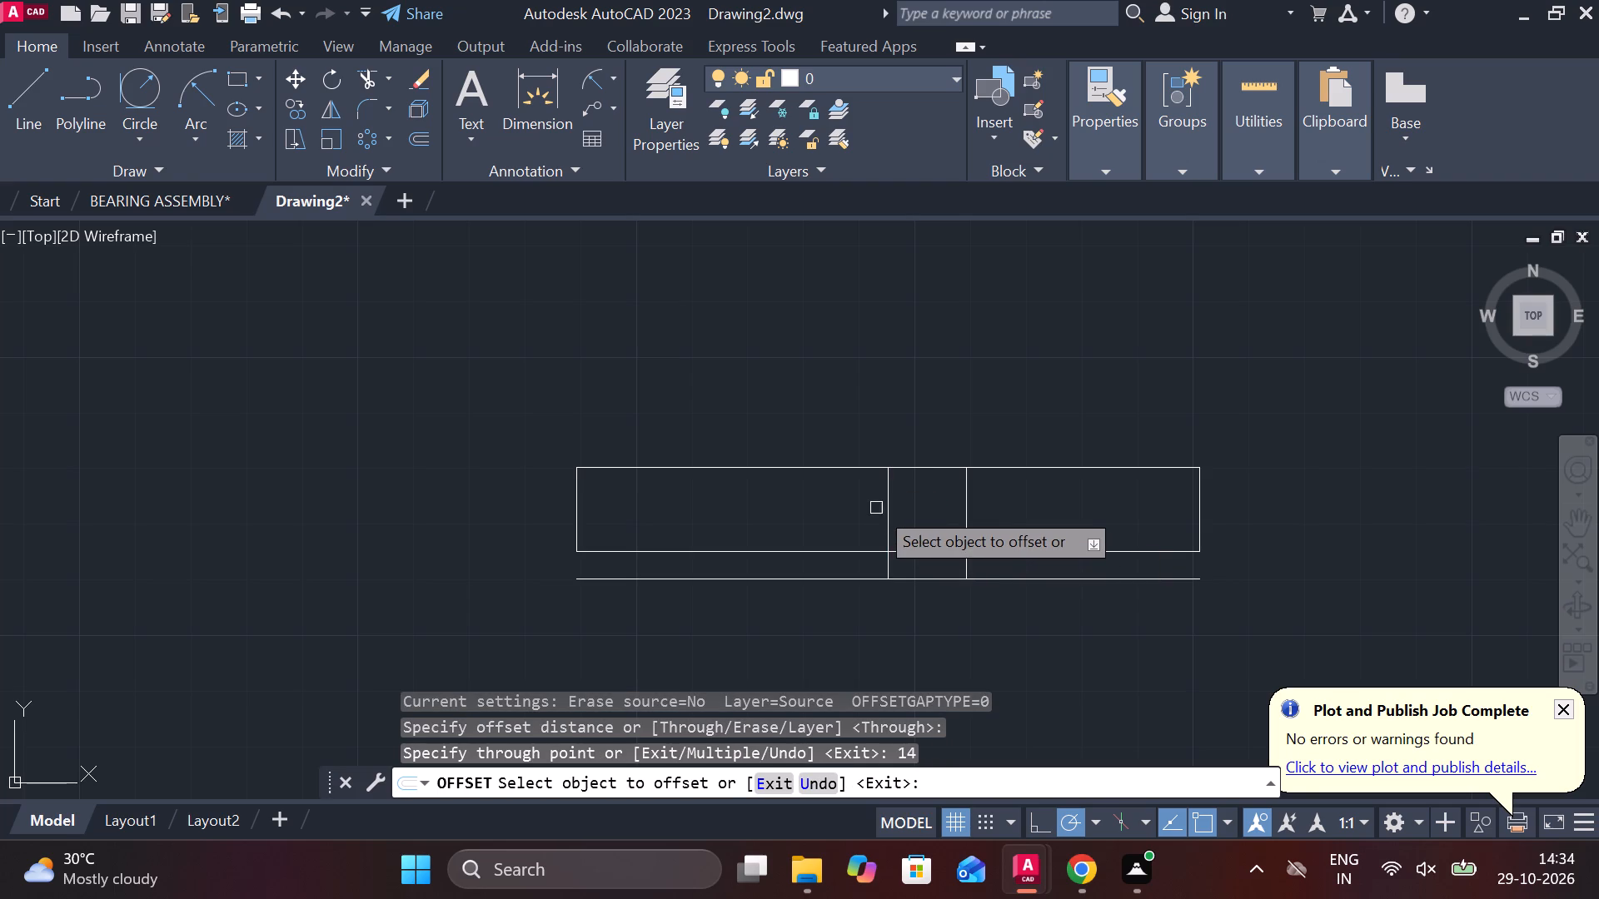
pyautogui.click(887, 504)
pyautogui.write('14')
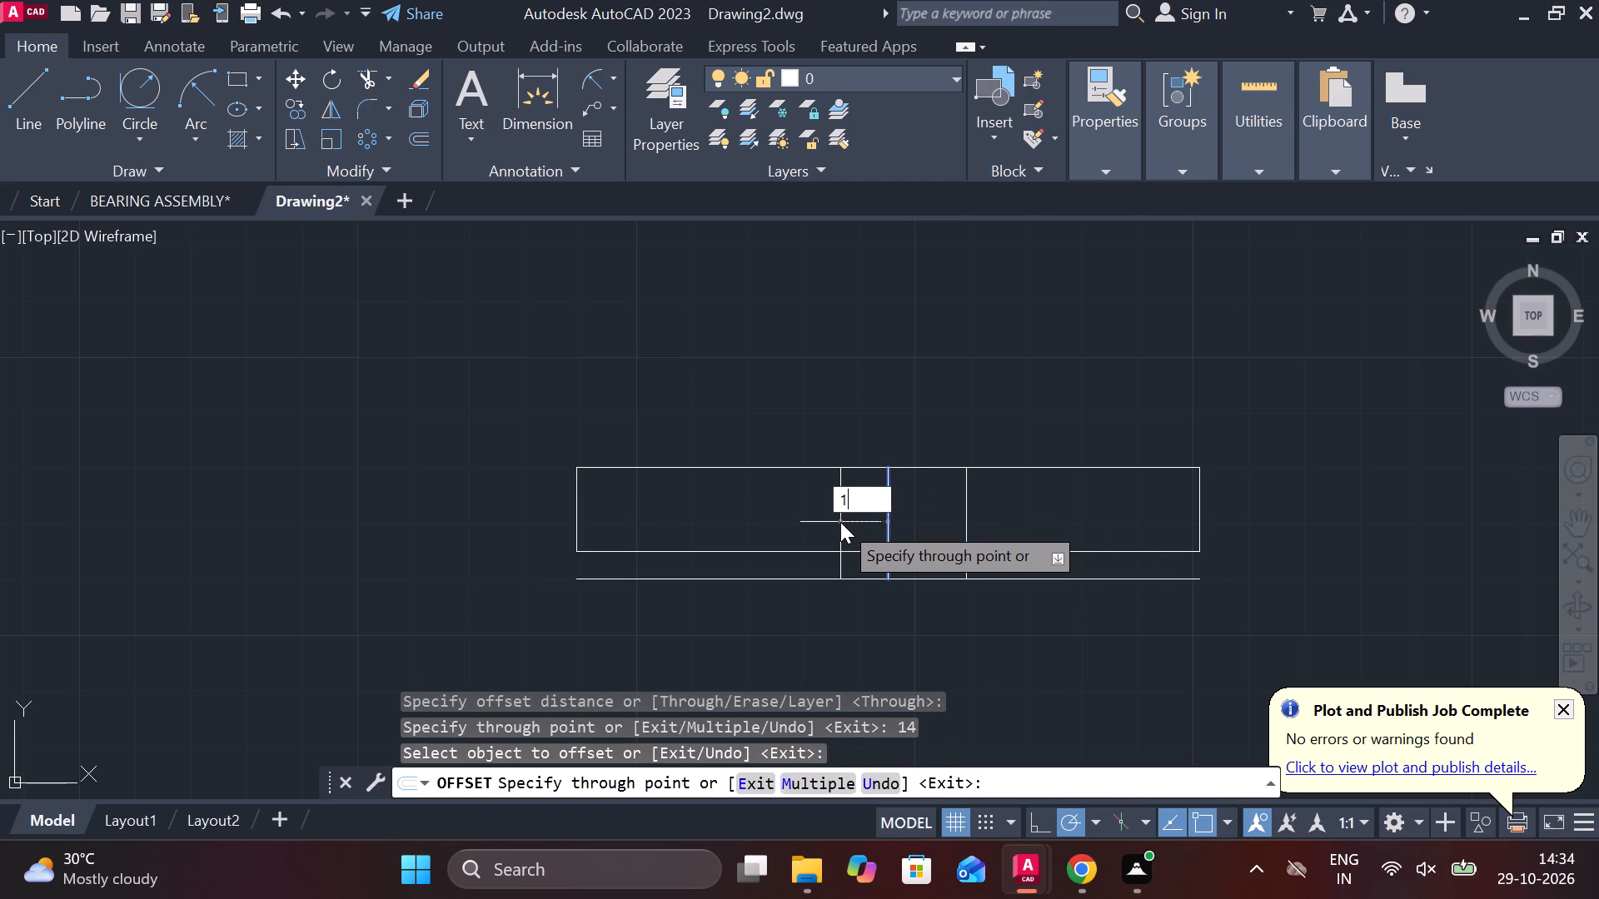
pyautogui.press('space')
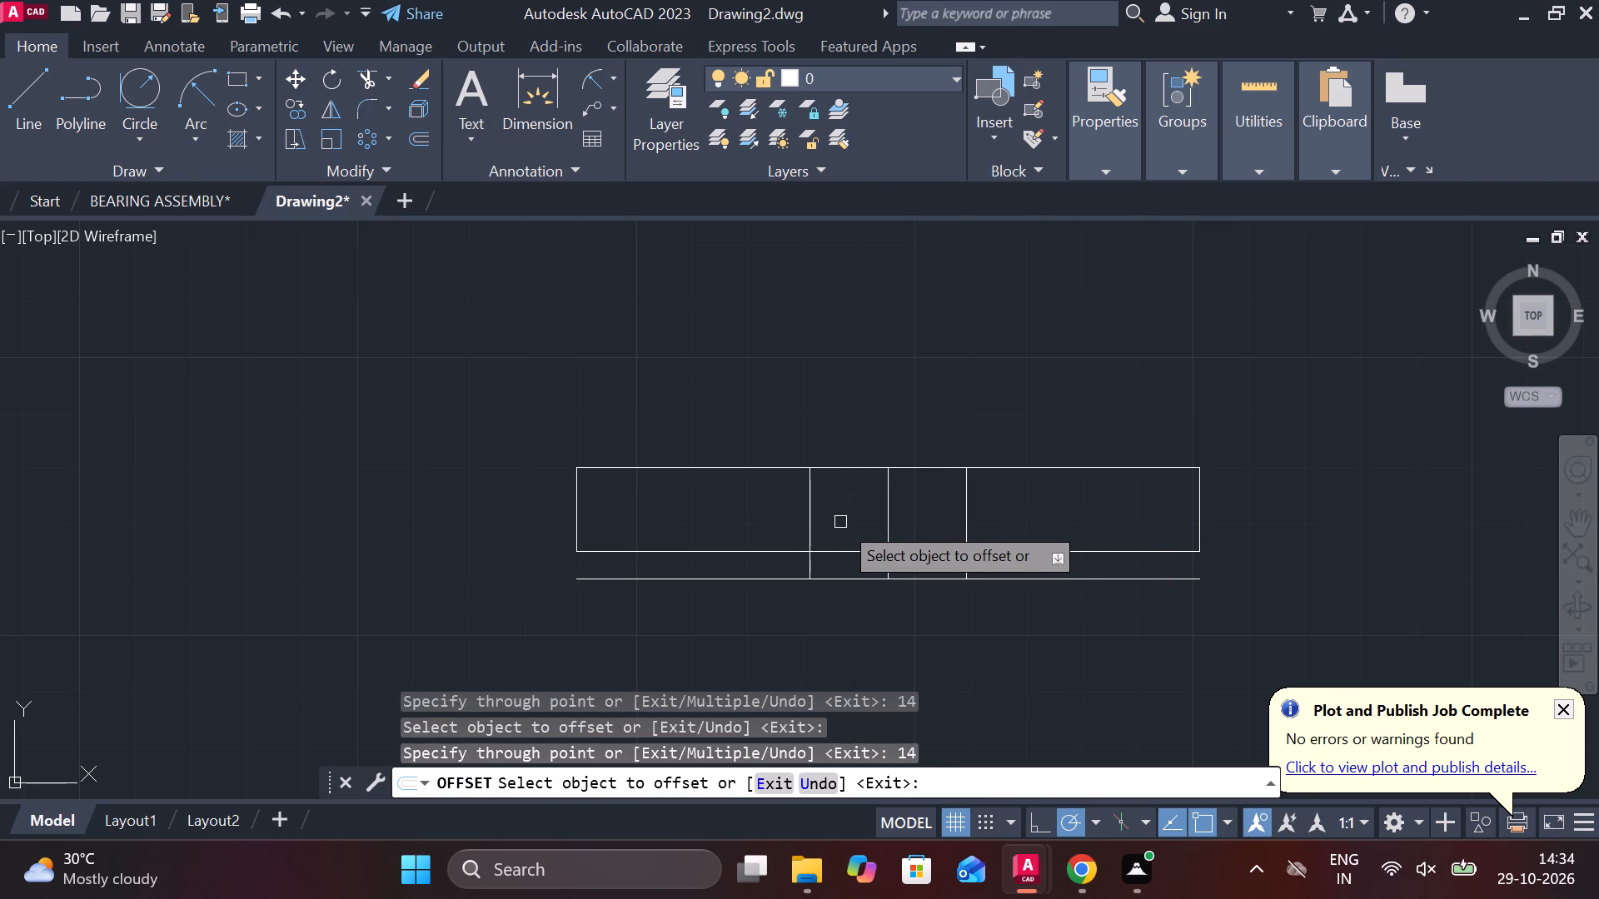
# Offset the vertical centre line 7.5 to the right and begin the matching offset on the left.
pyautogui.click(889, 509)
pyautogui.write('7.5')
pyautogui.press('space')
pyautogui.click(895, 516)
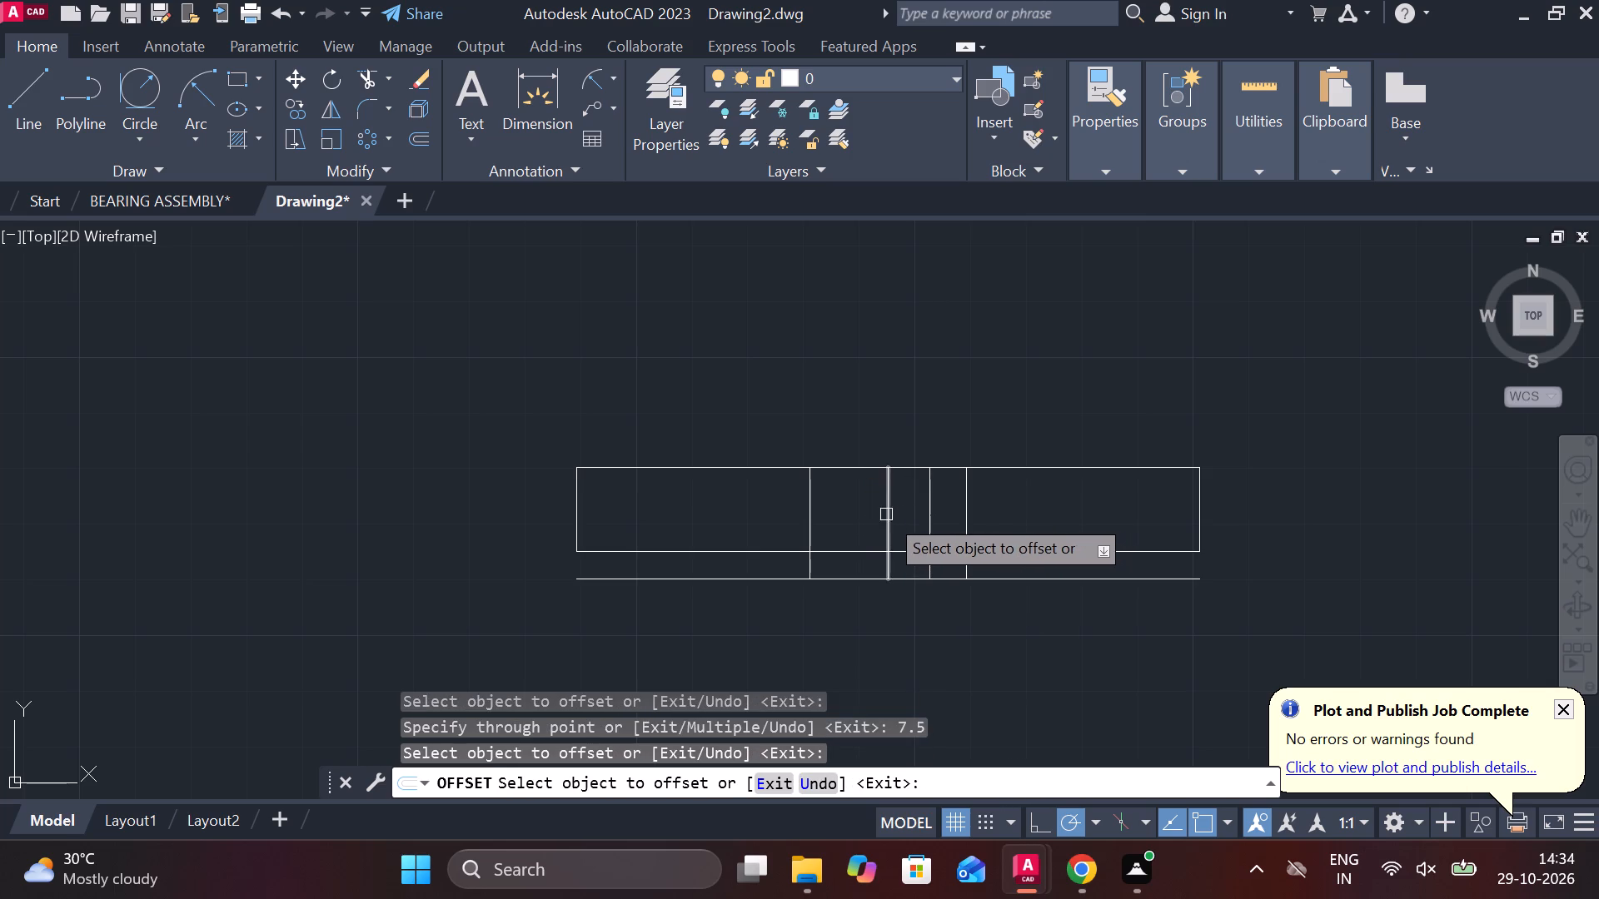
pyautogui.click(886, 514)
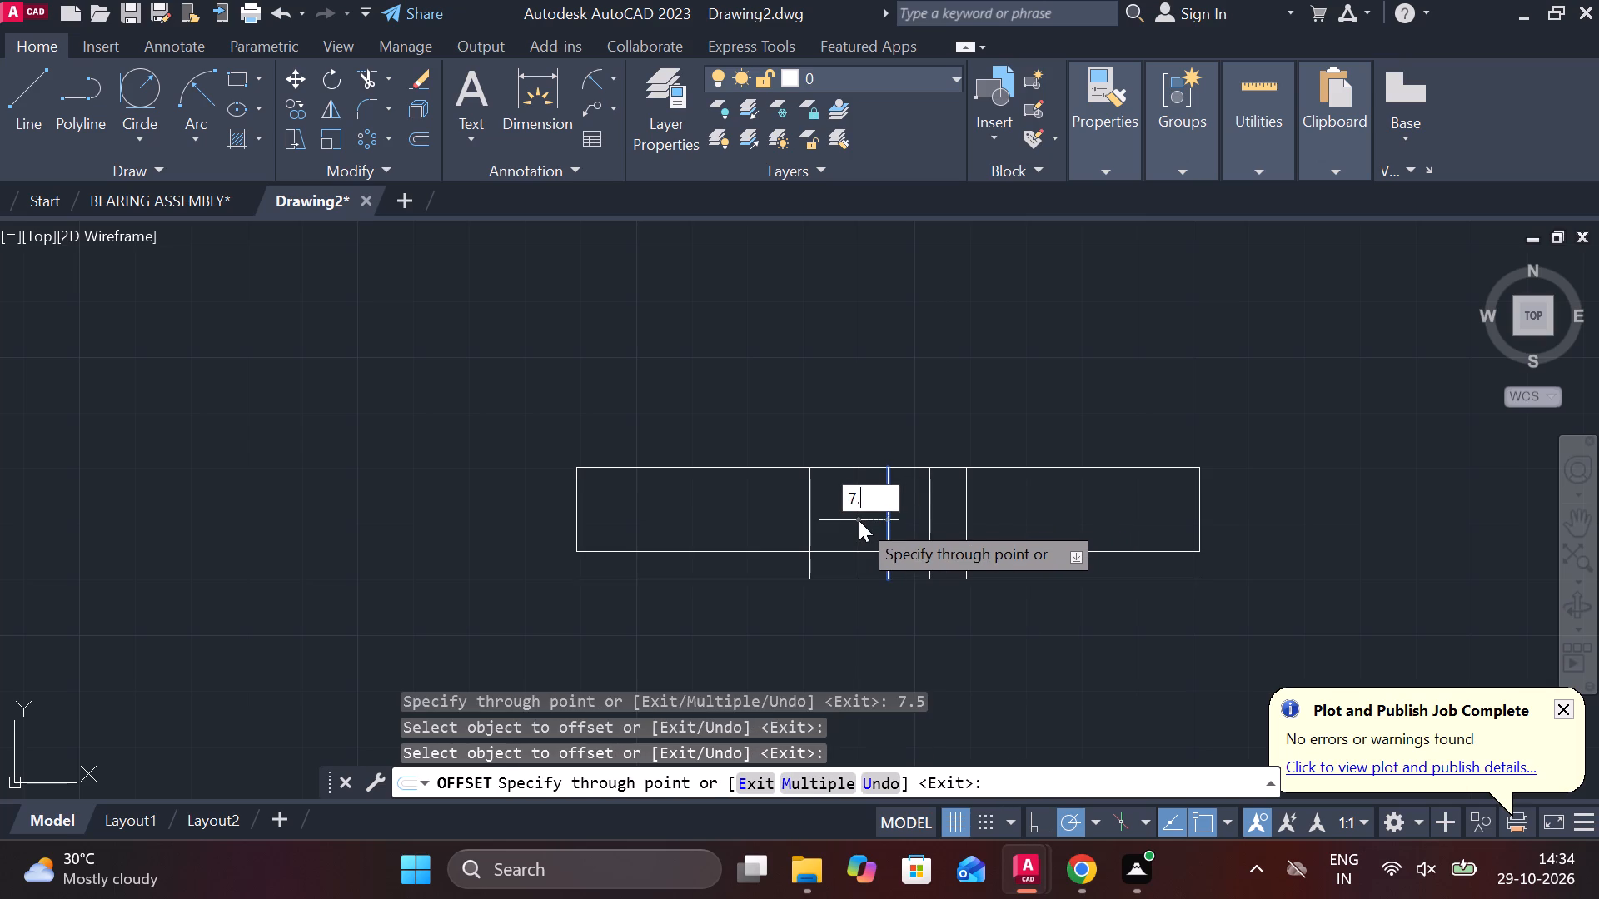
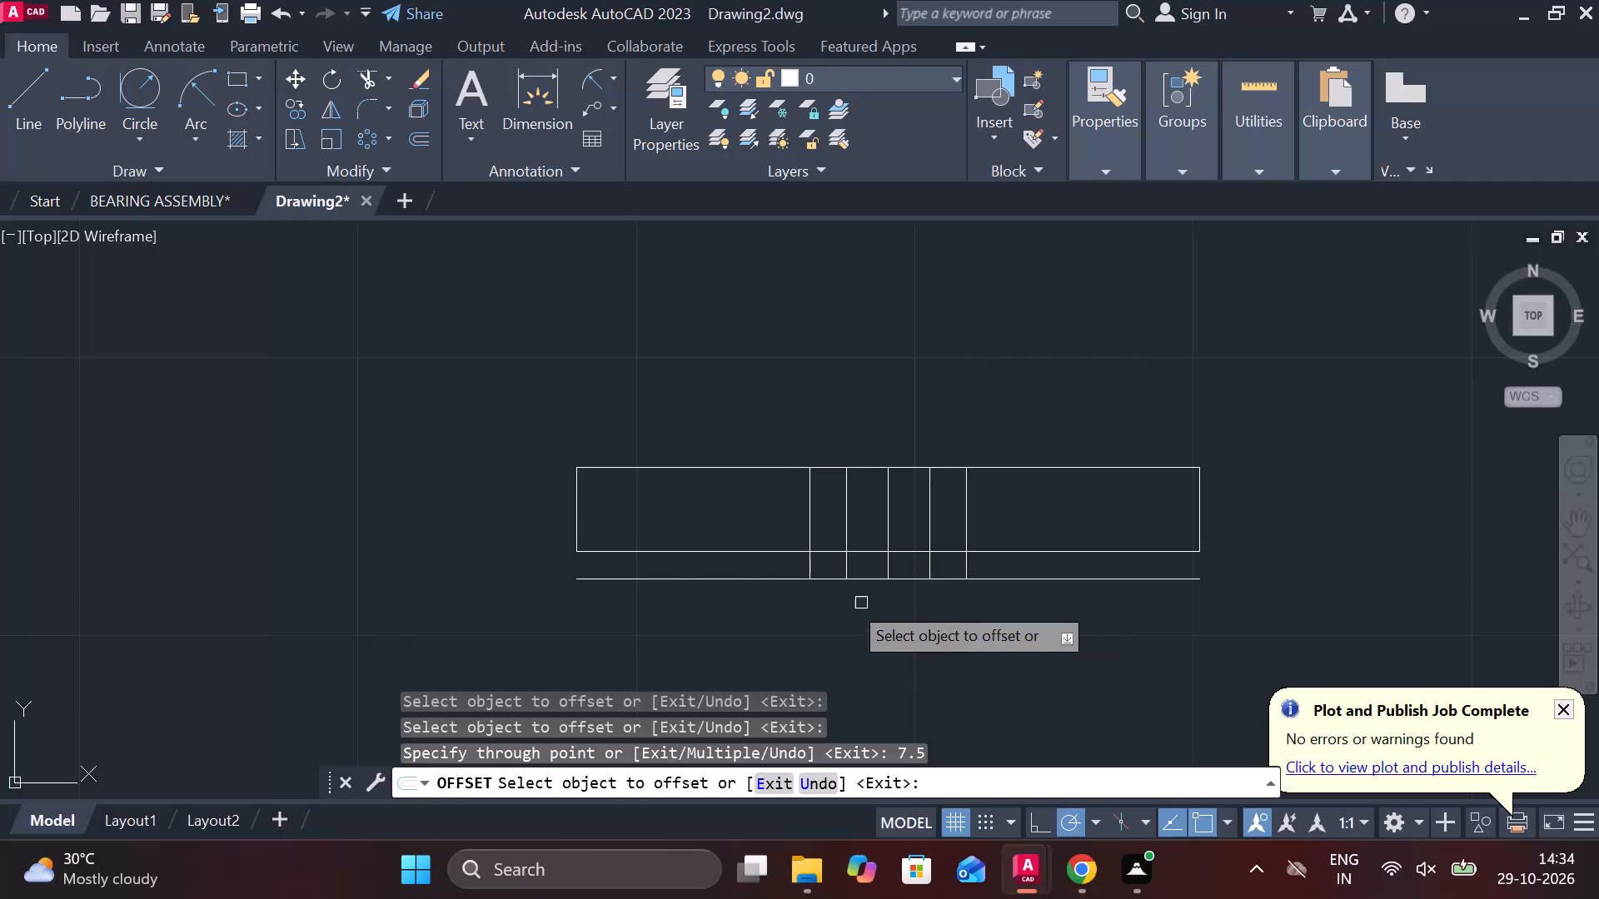
# Draw a horizontal centre line between the midpoints of the rectangle's left and right edges.
pyautogui.moveTo(778, 603); pyautogui.dragTo(819, 613, button='middle')
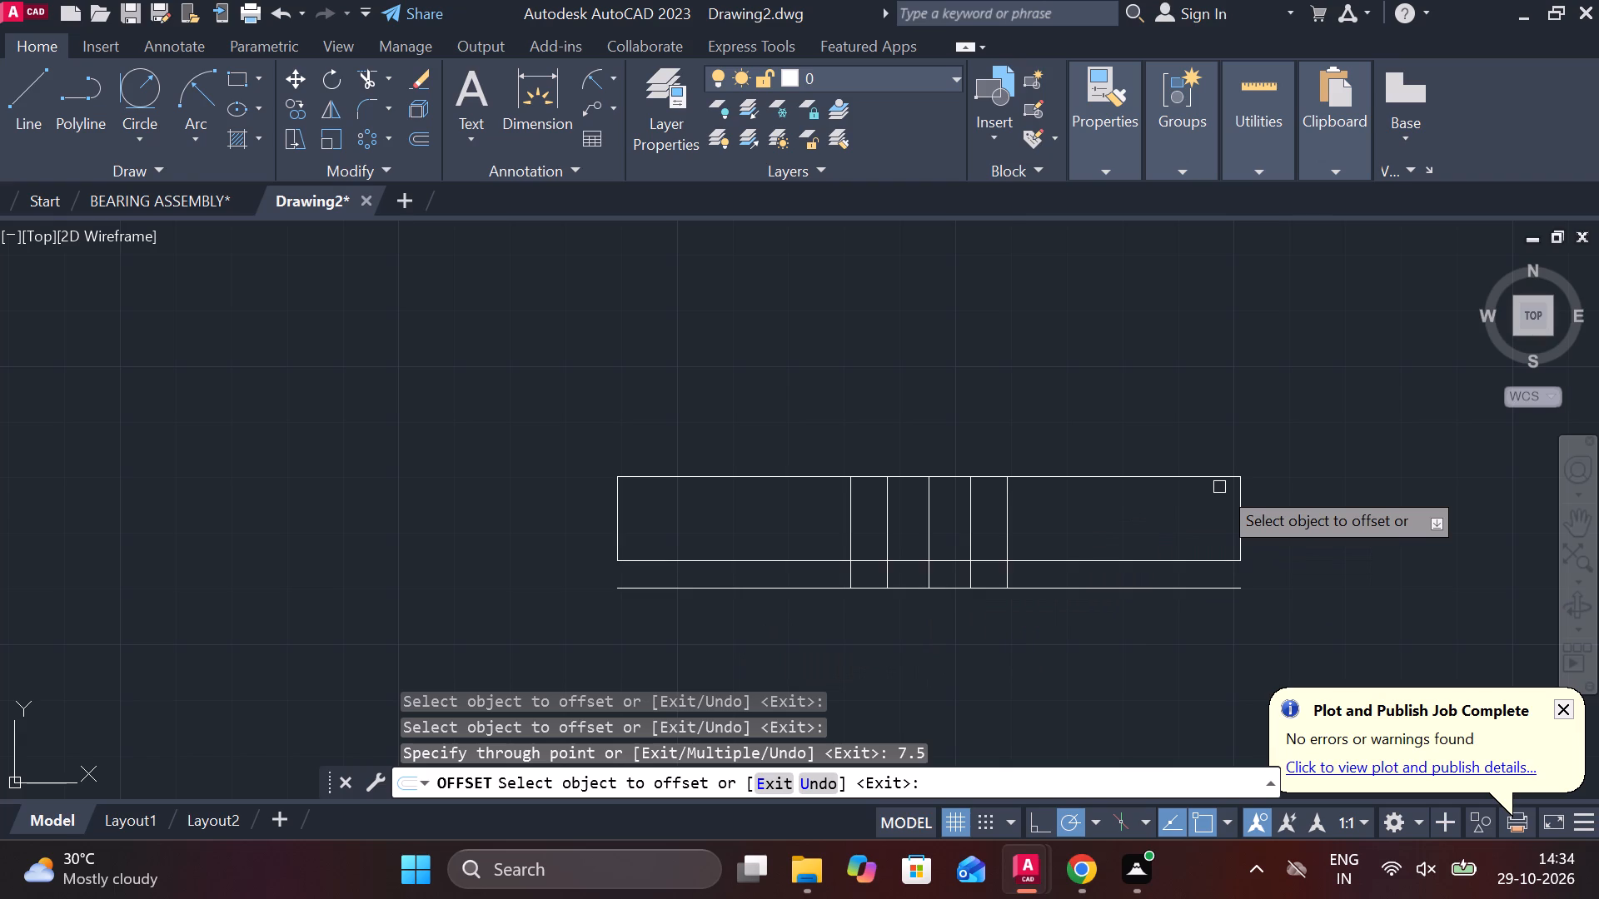
pyautogui.press('Escape')
pyautogui.press('l')
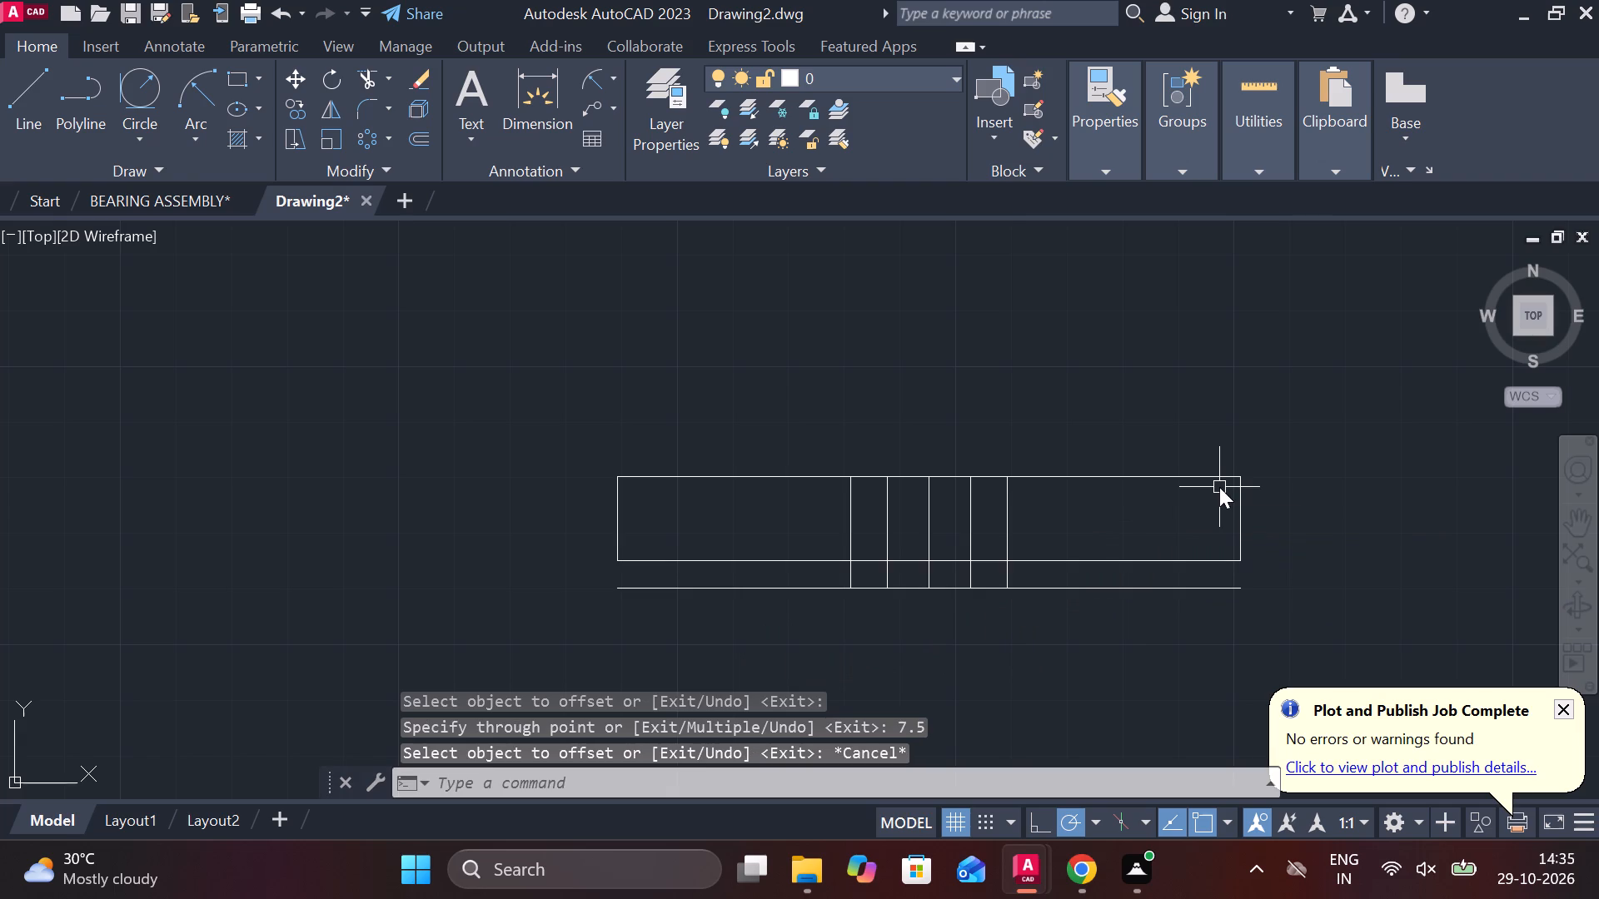
pyautogui.press('Return')
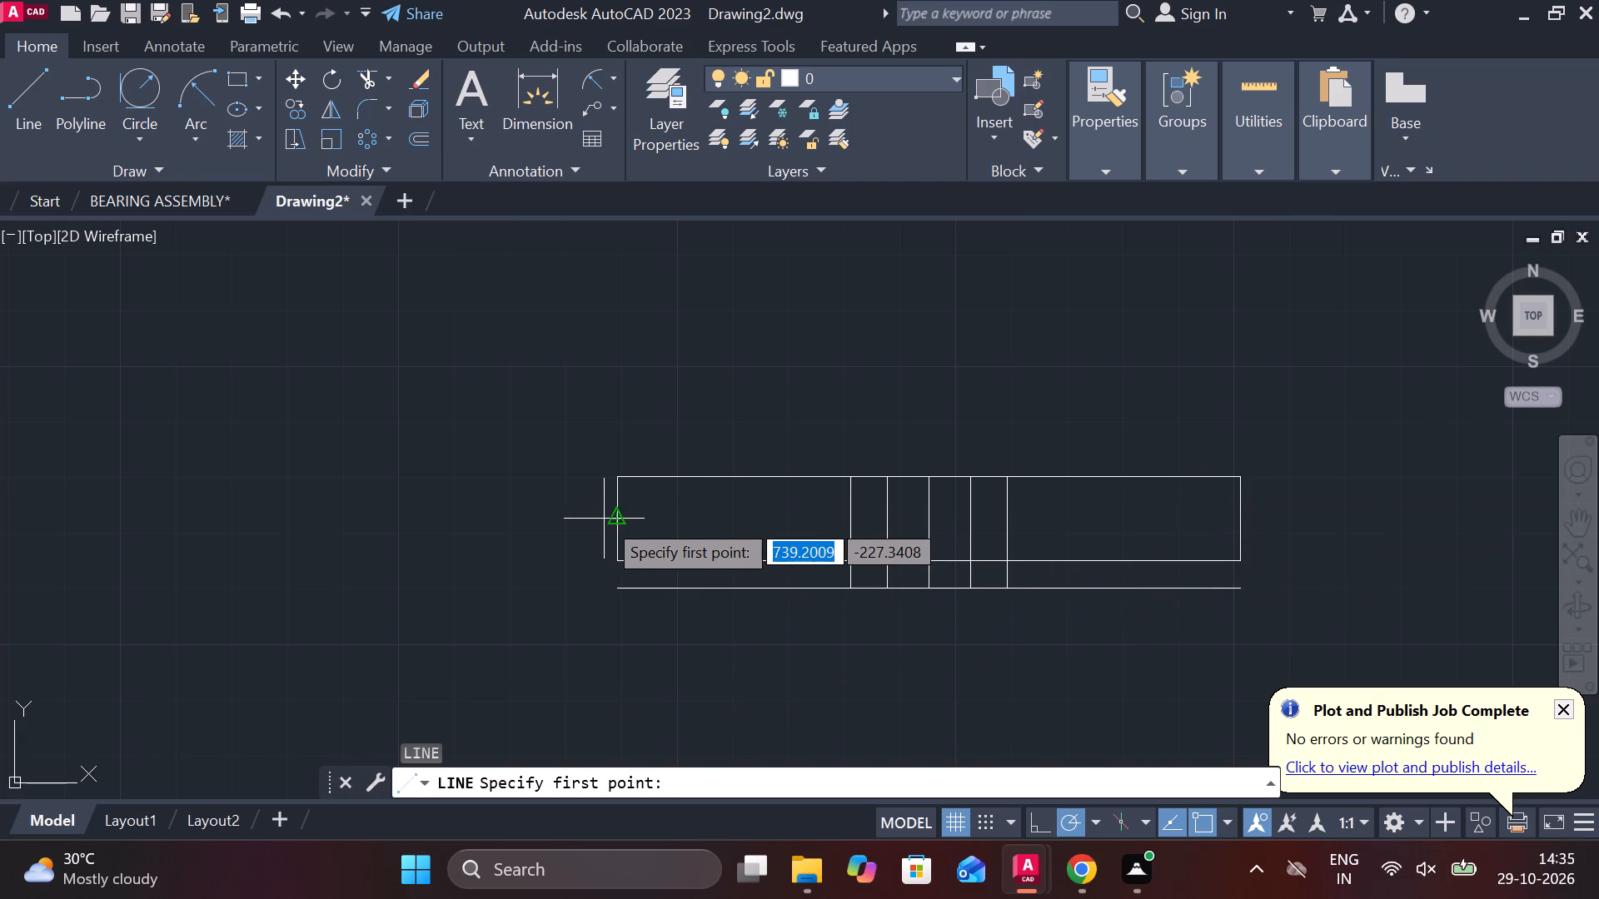
pyautogui.click(612, 519)
pyautogui.click(1236, 519)
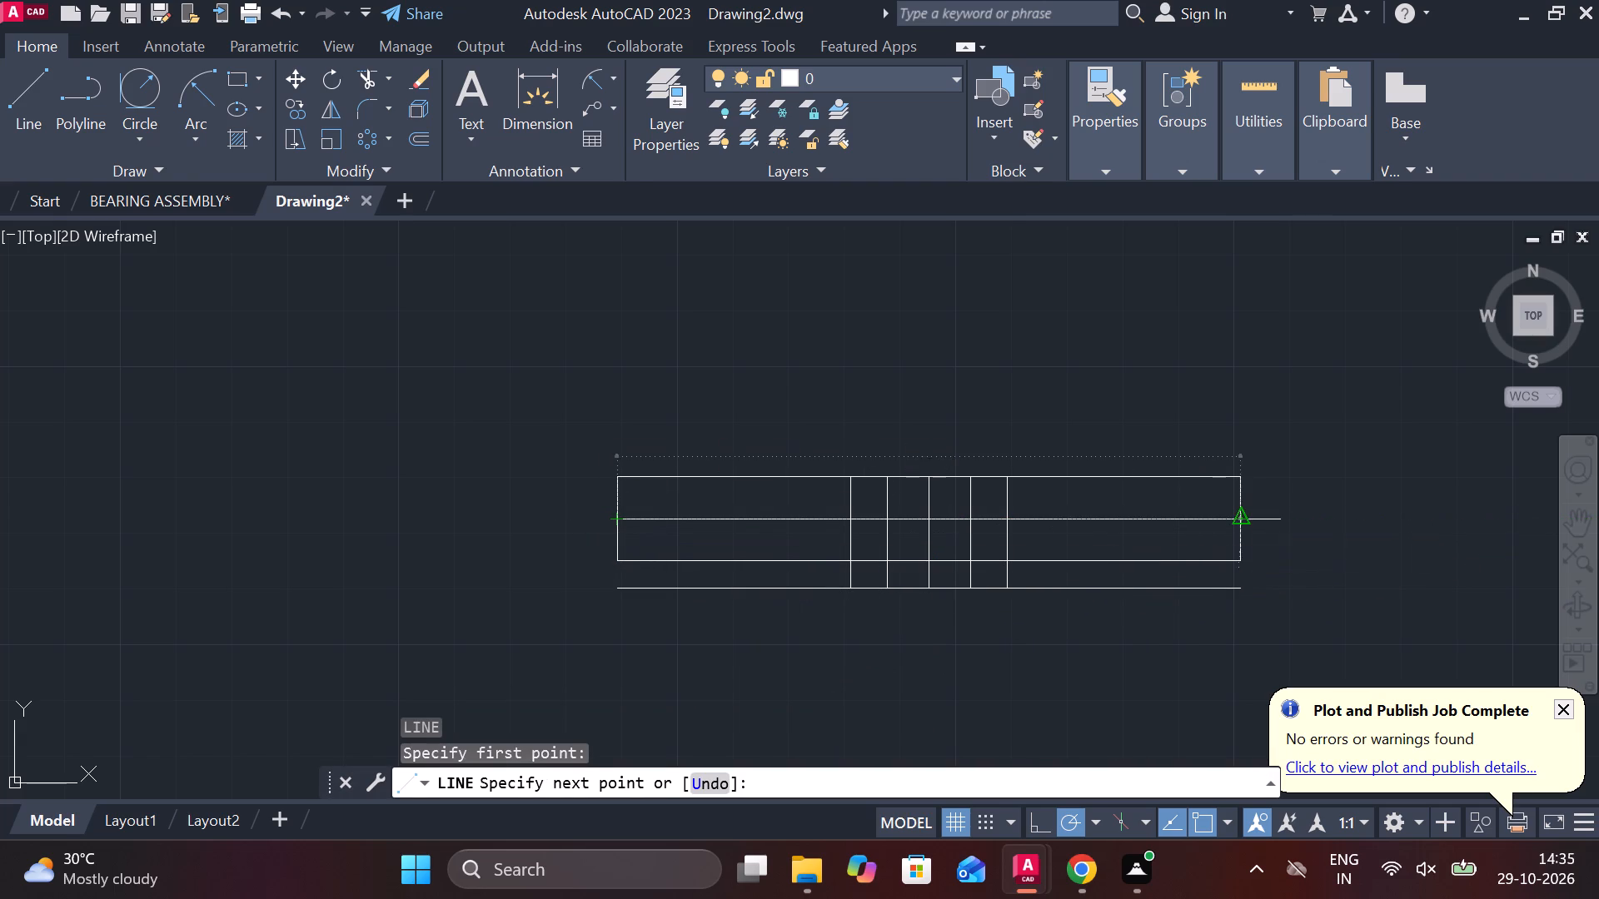
pyautogui.moveTo(1302, 512); pyautogui.dragTo(1213, 508, button='middle')
pyautogui.press('Escape')
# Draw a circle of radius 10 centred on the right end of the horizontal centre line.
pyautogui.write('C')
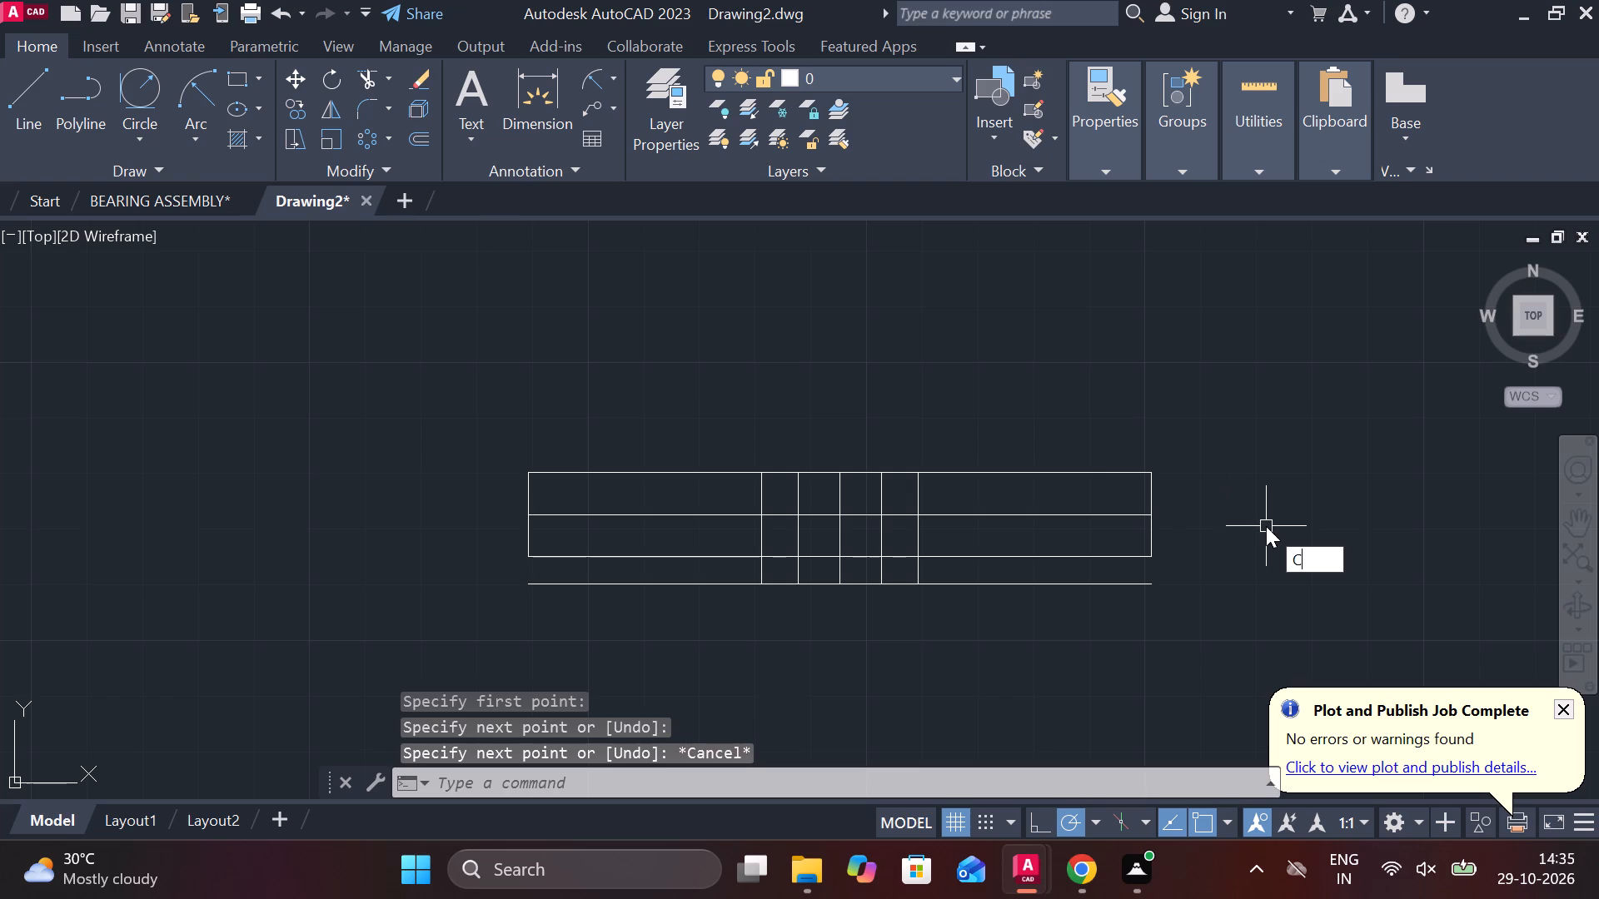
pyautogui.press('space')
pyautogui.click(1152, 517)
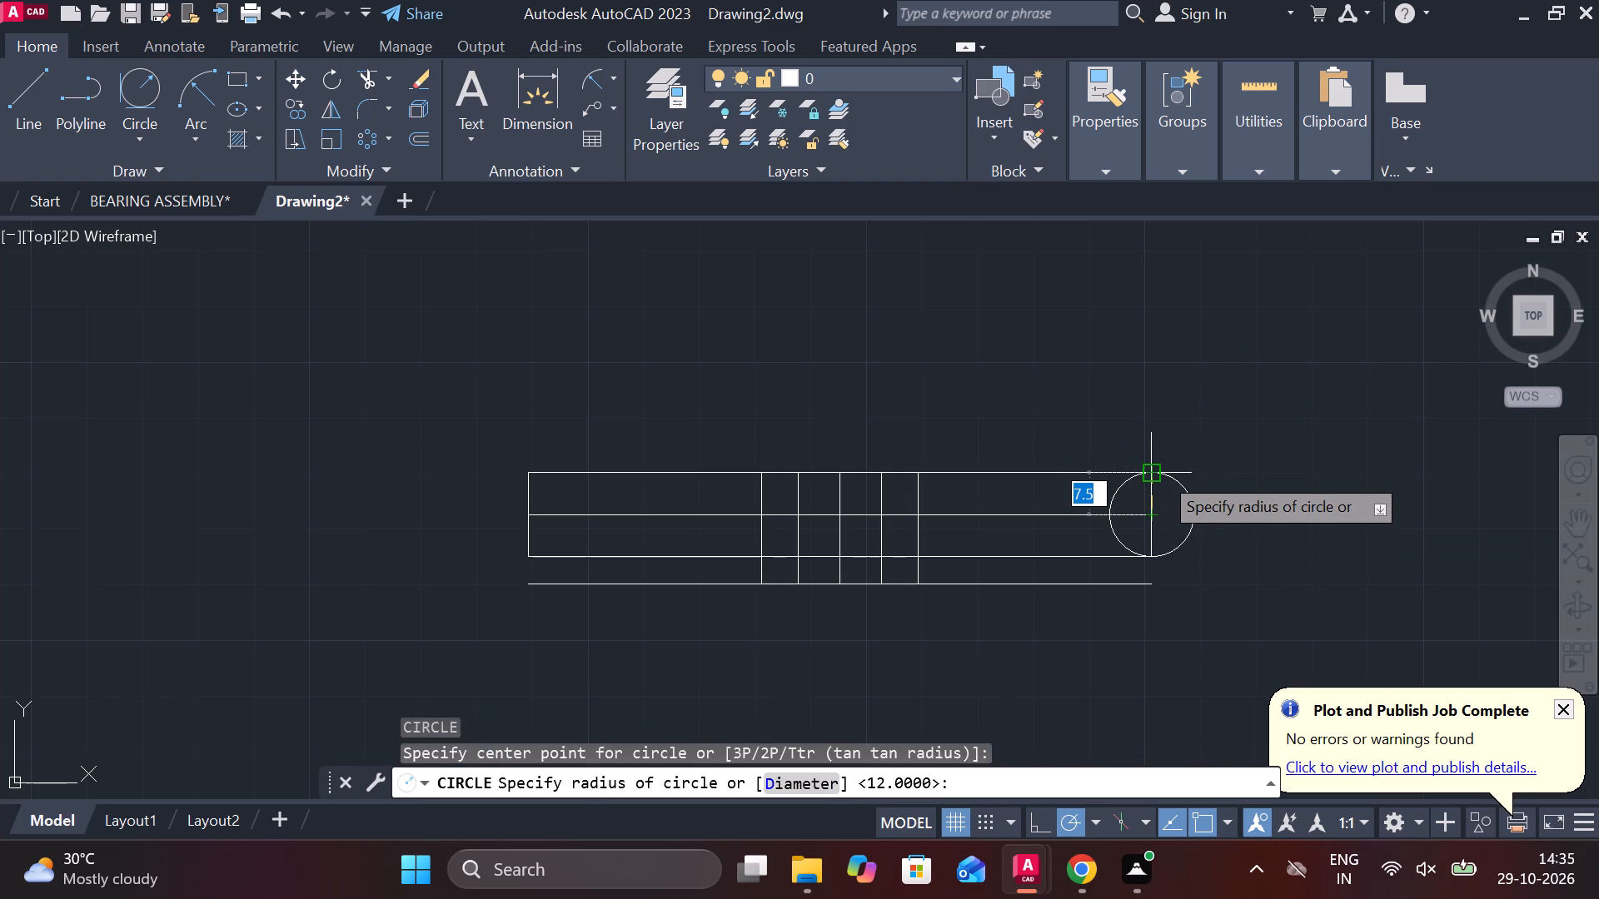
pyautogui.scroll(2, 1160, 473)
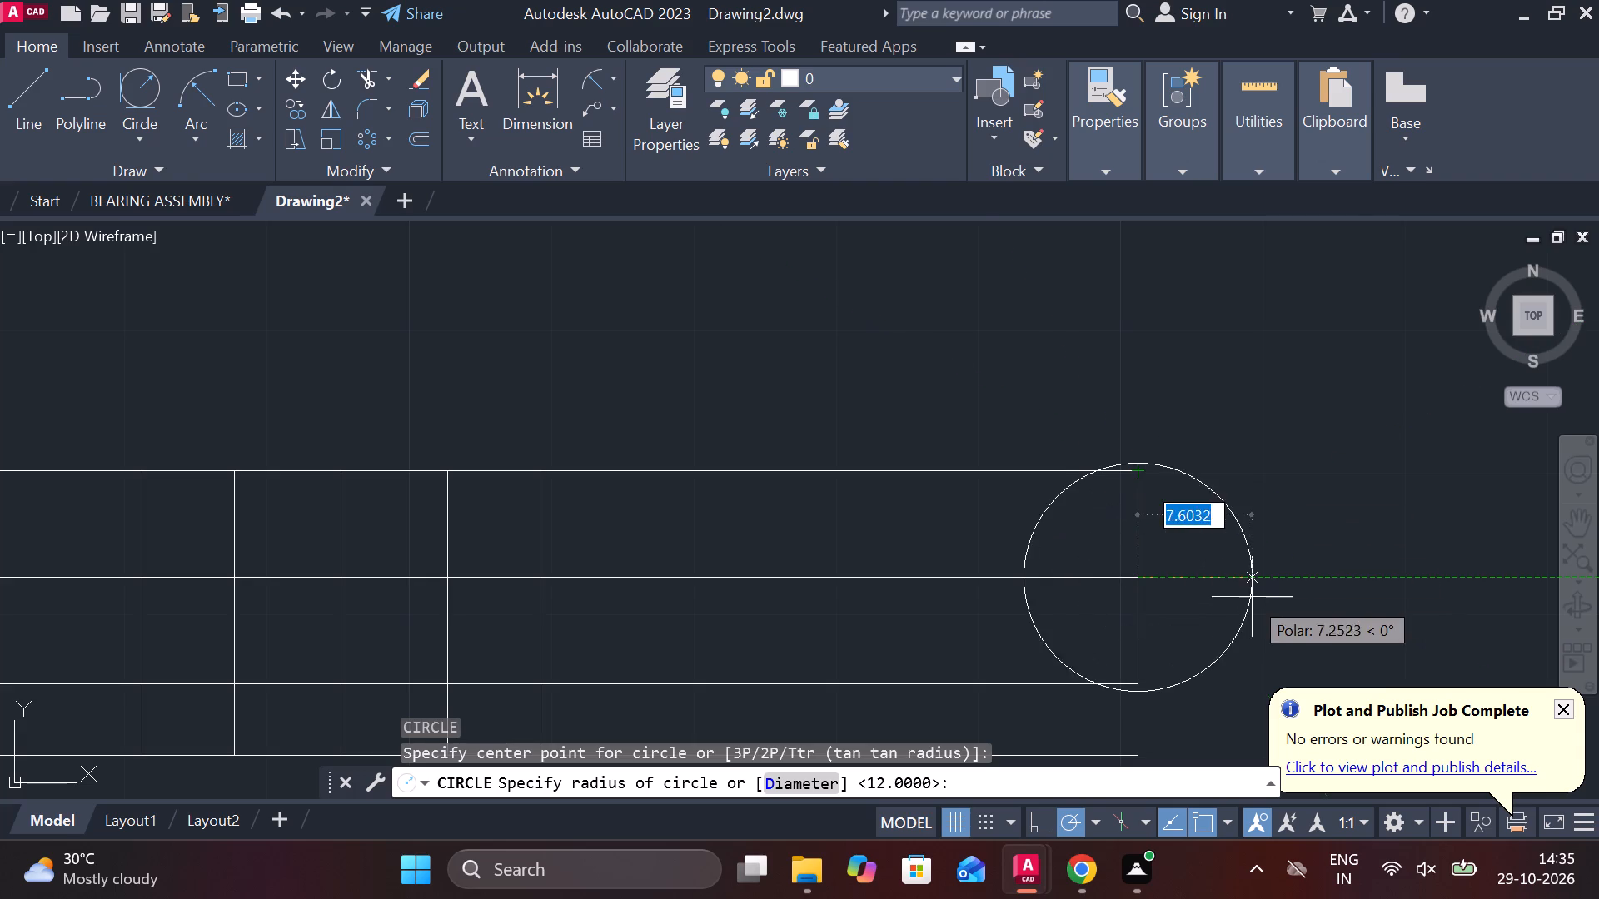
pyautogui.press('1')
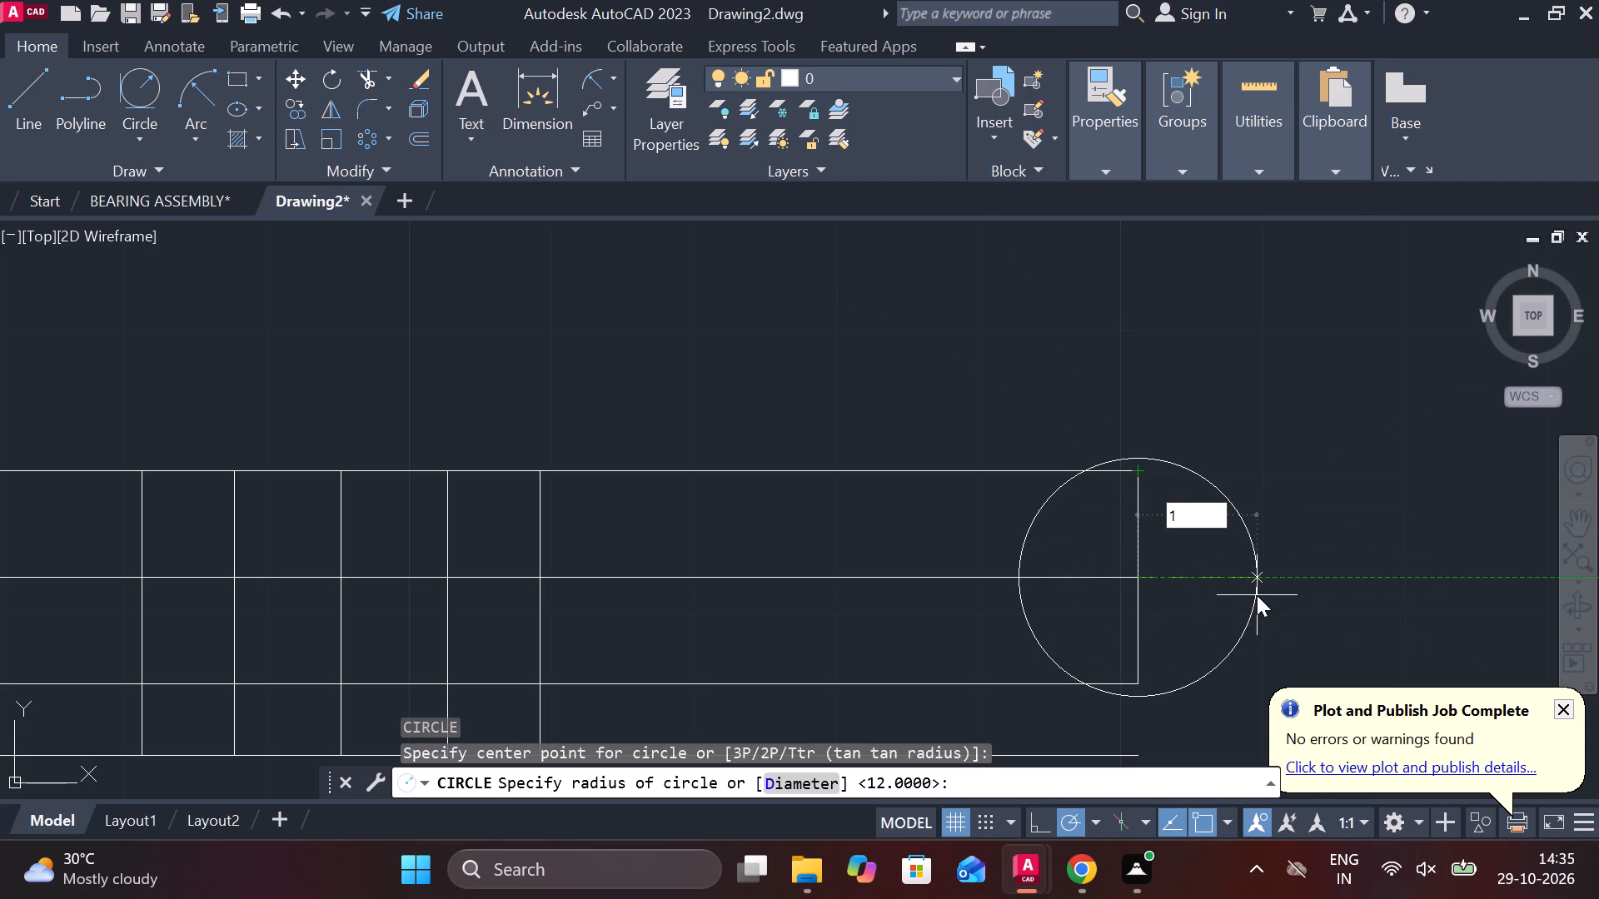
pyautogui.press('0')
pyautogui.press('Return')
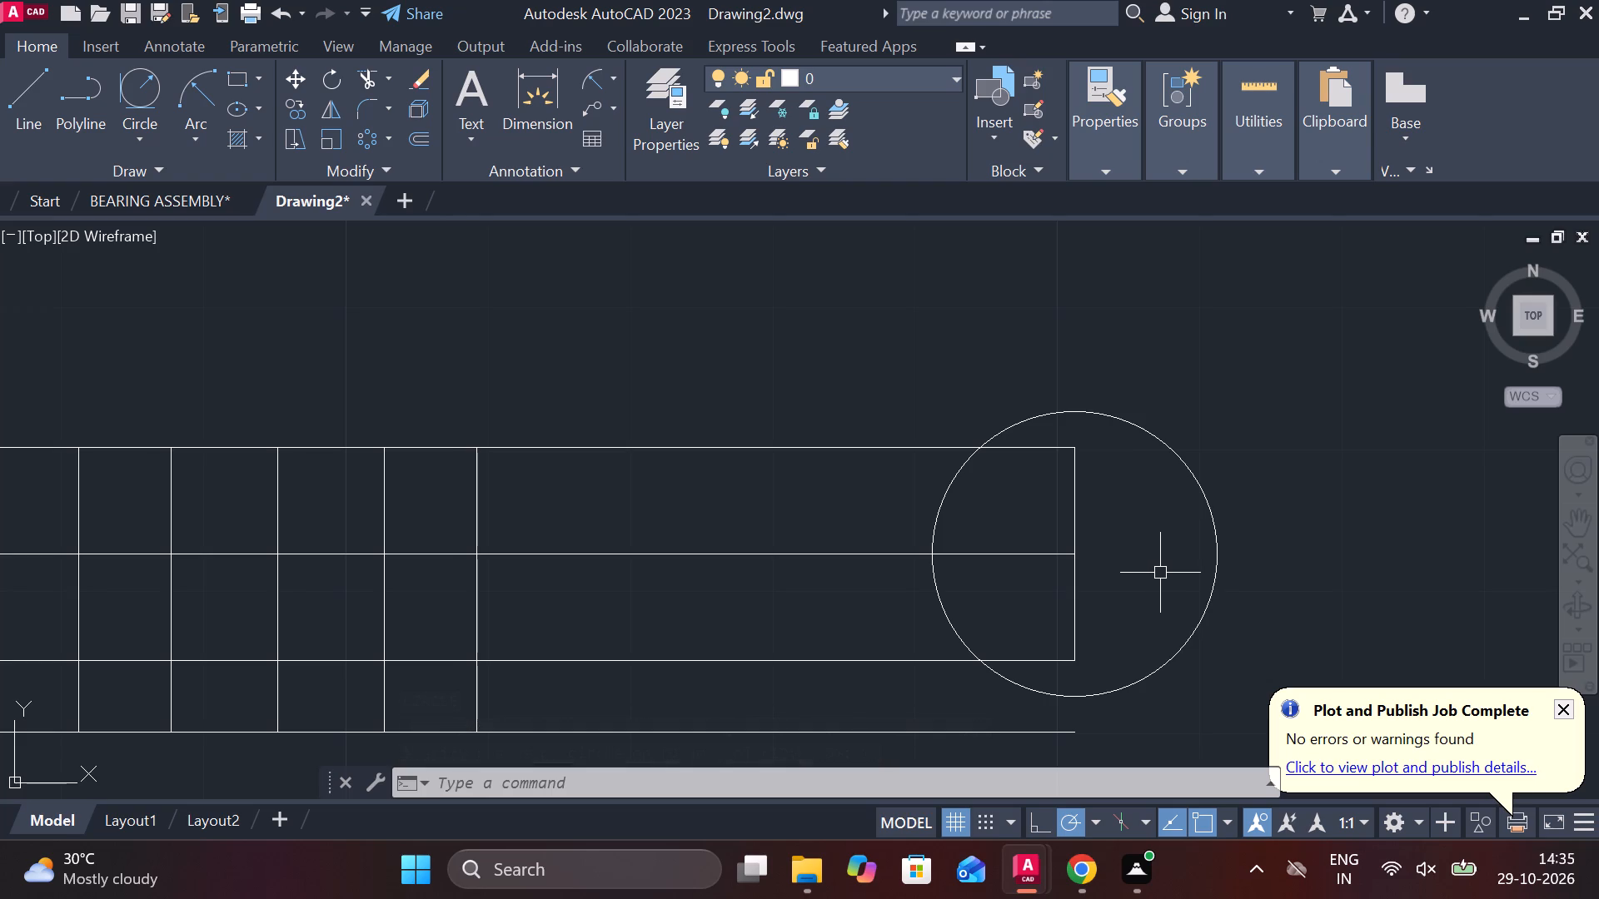
# Trim the horizontal centre line and the rectangle's bottom edge between the two outermost vertical offset lines.
pyautogui.scroll(-2, 1092, 562)
pyautogui.moveTo(807, 554); pyautogui.dragTo(836, 563, button='middle')
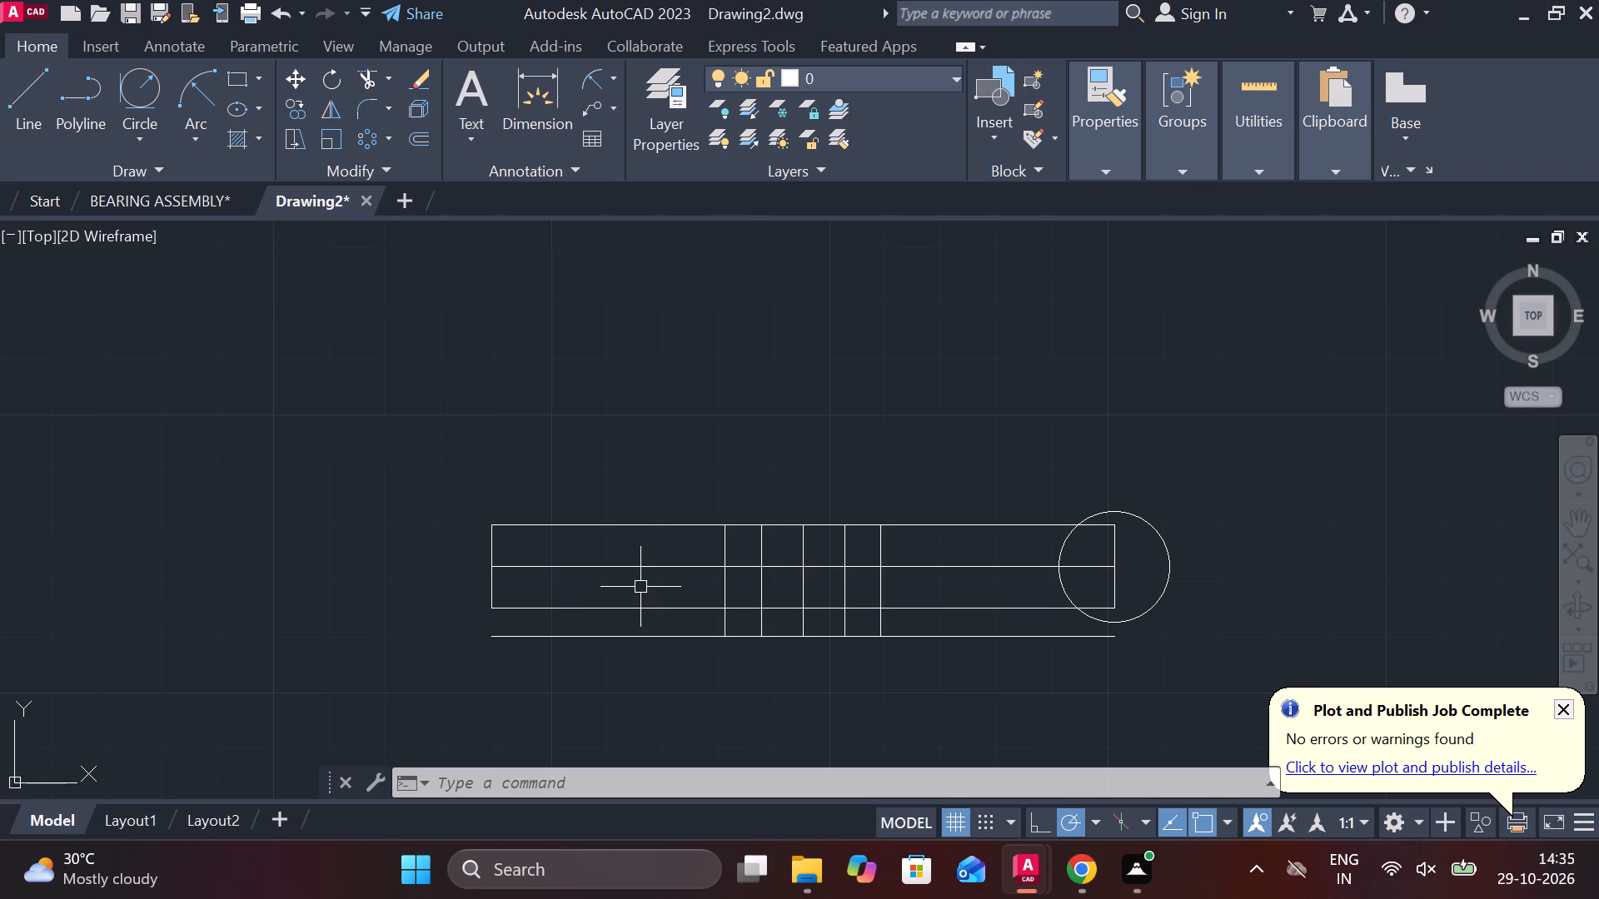
pyautogui.write('TR')
pyautogui.press('space')
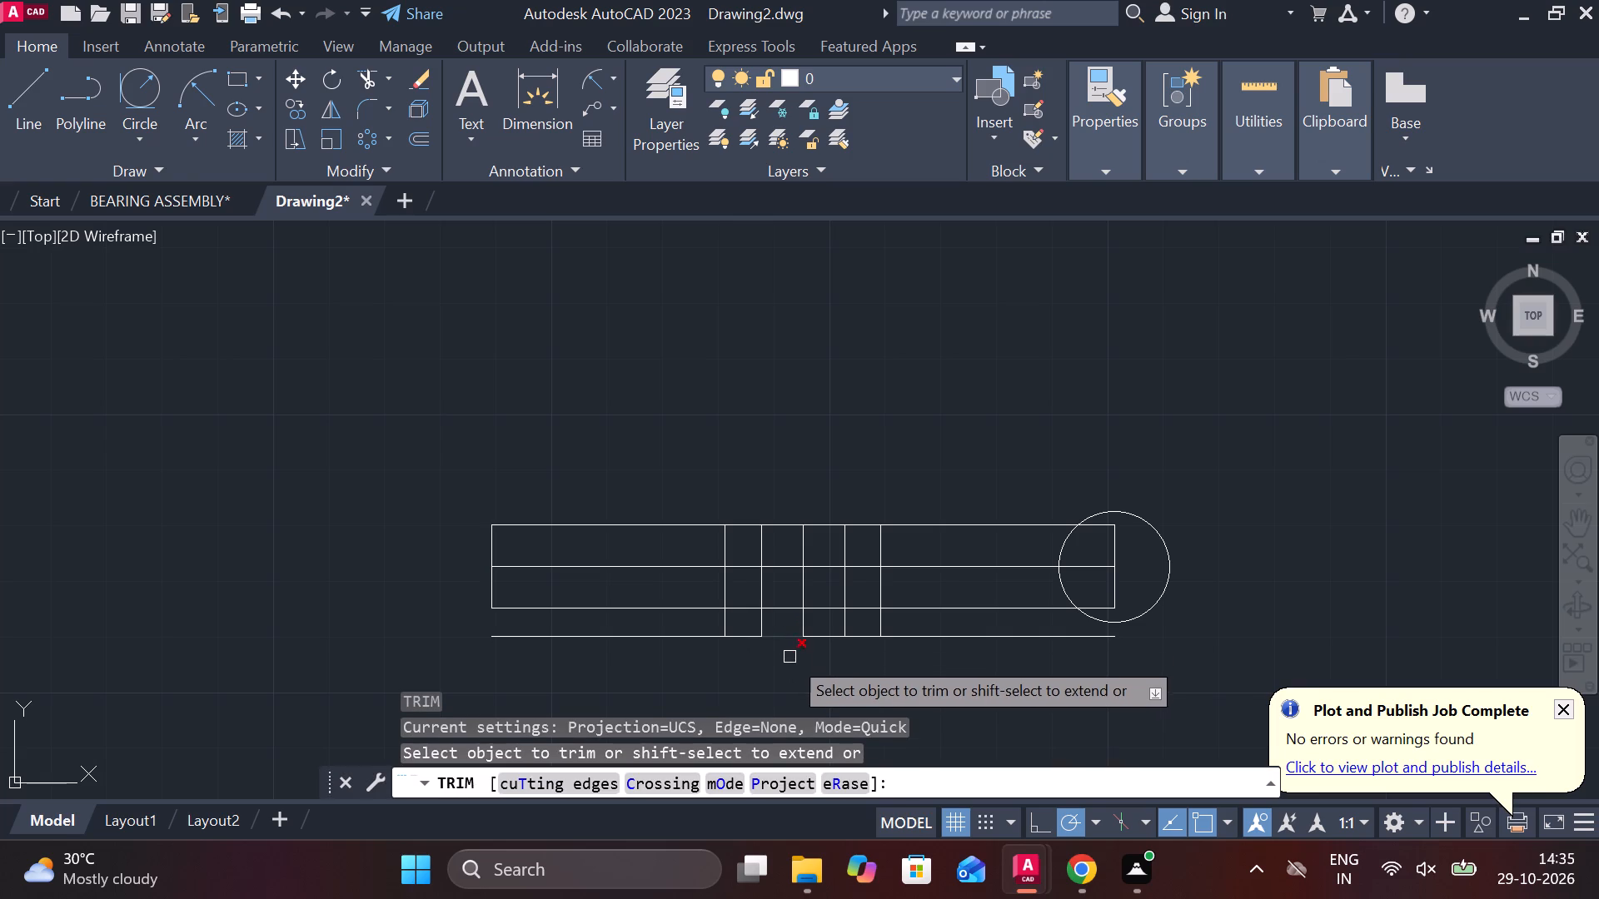
pyautogui.click(785, 550)
pyautogui.click(788, 624)
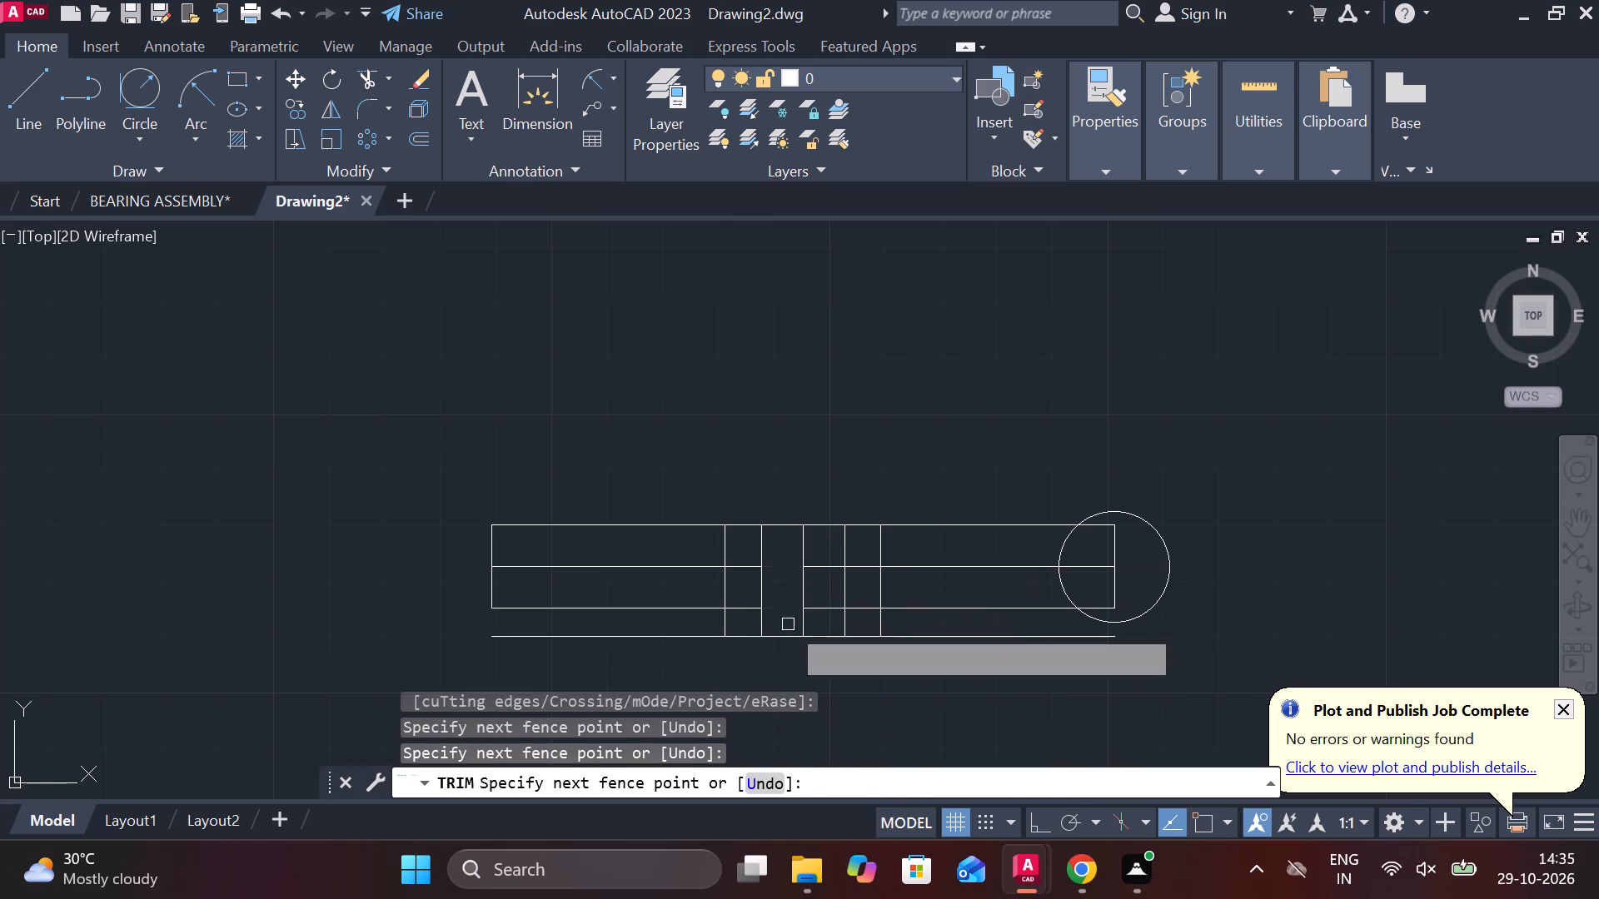
pyautogui.click(821, 553)
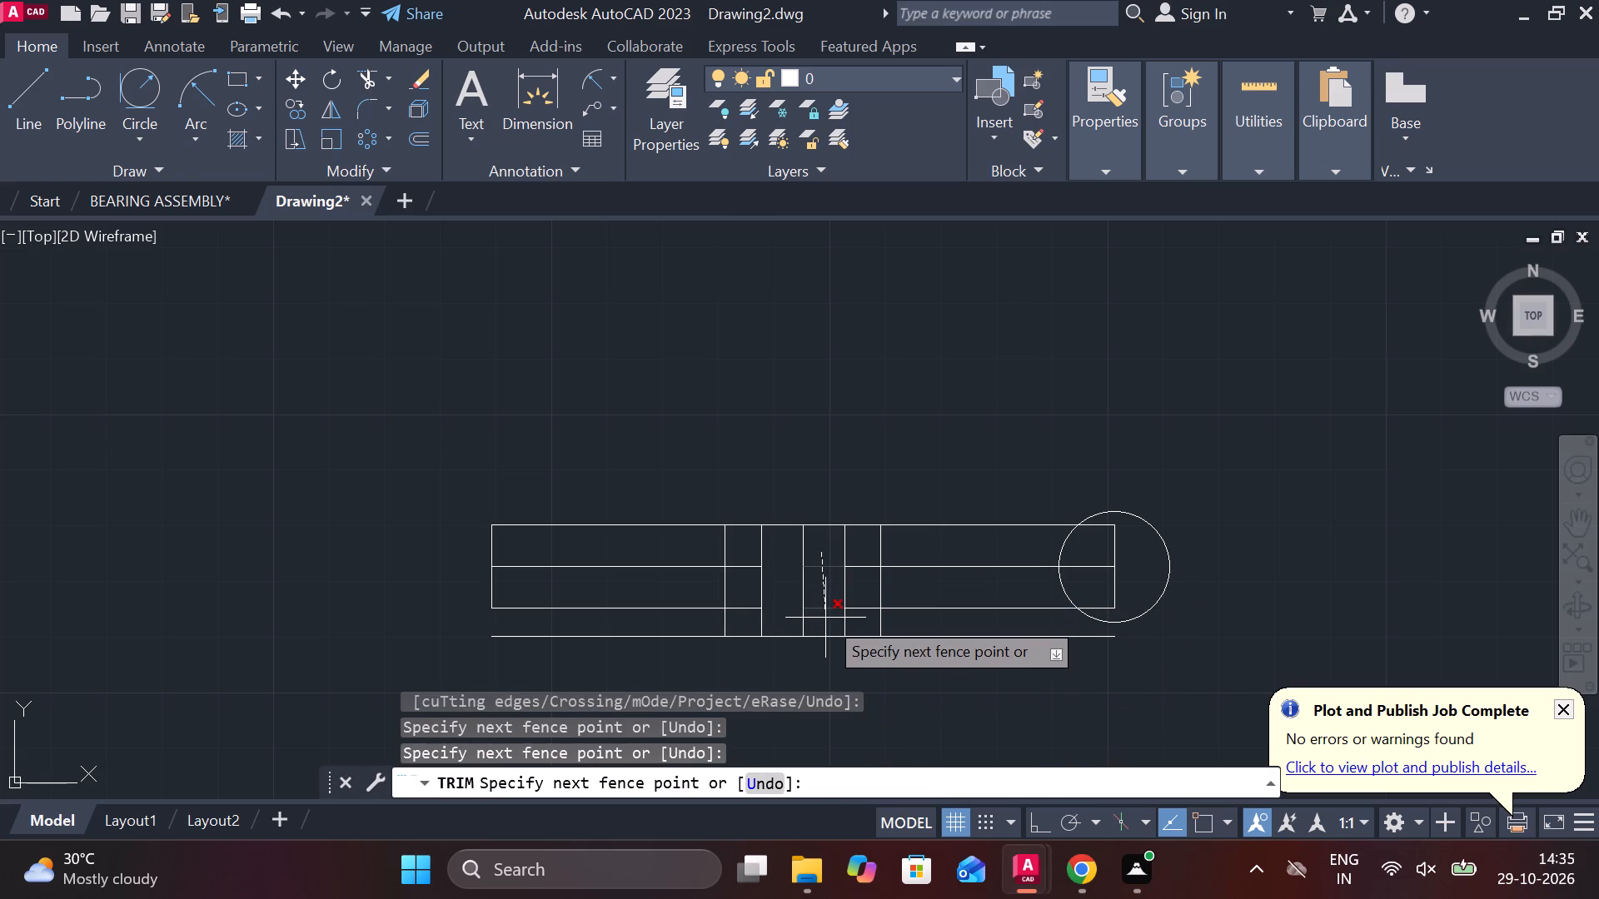
pyautogui.click(826, 620)
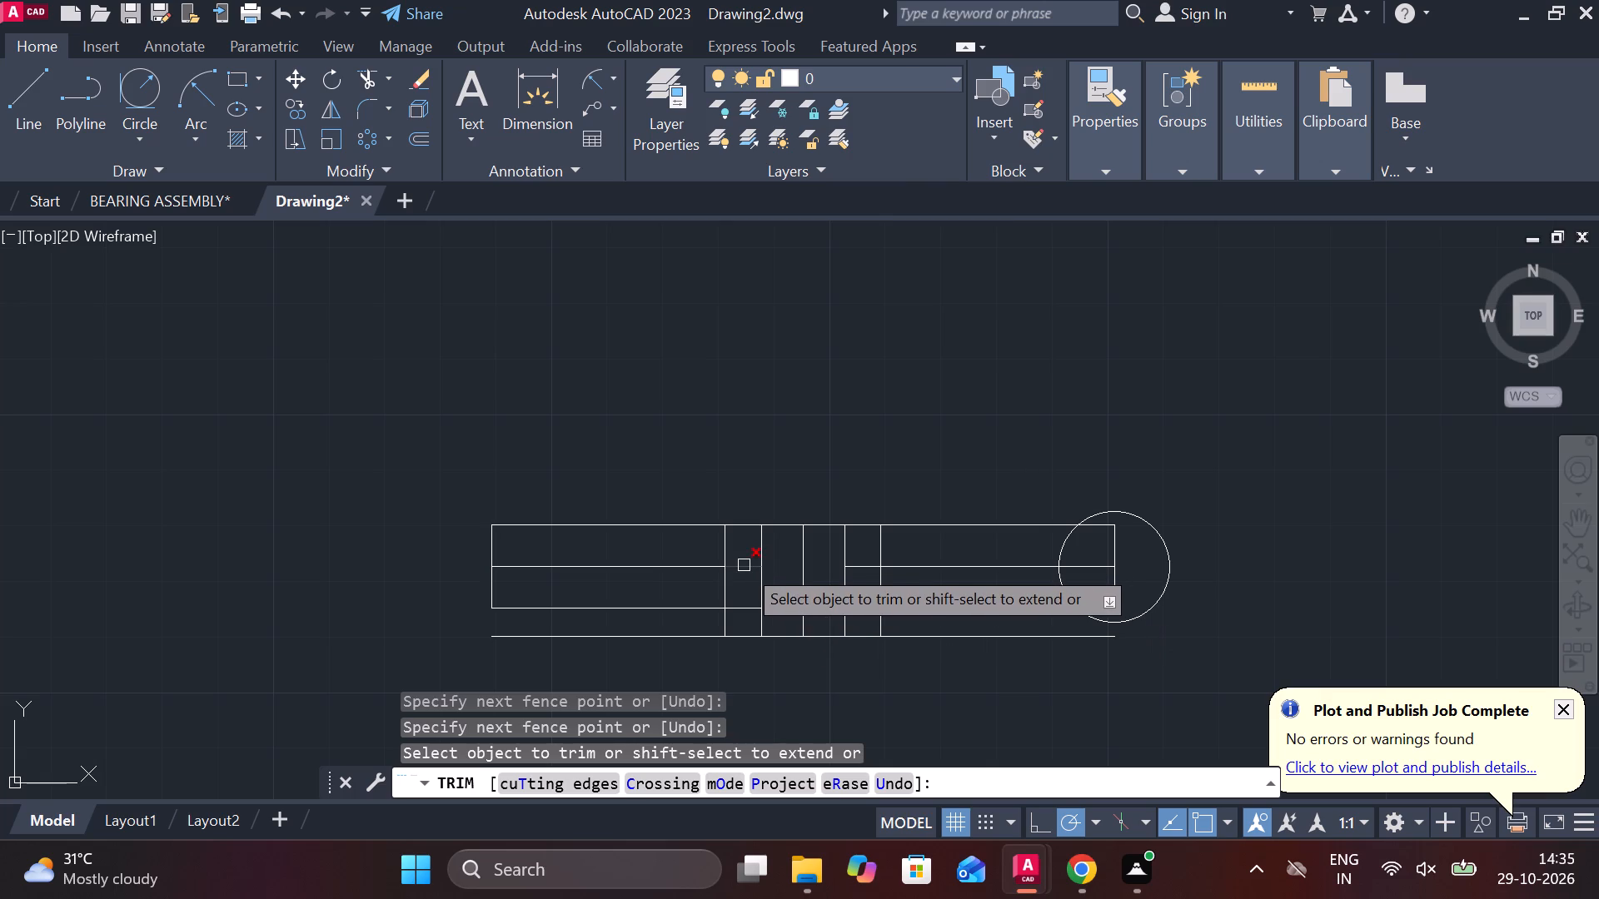
pyautogui.click(744, 565)
pyautogui.click(748, 613)
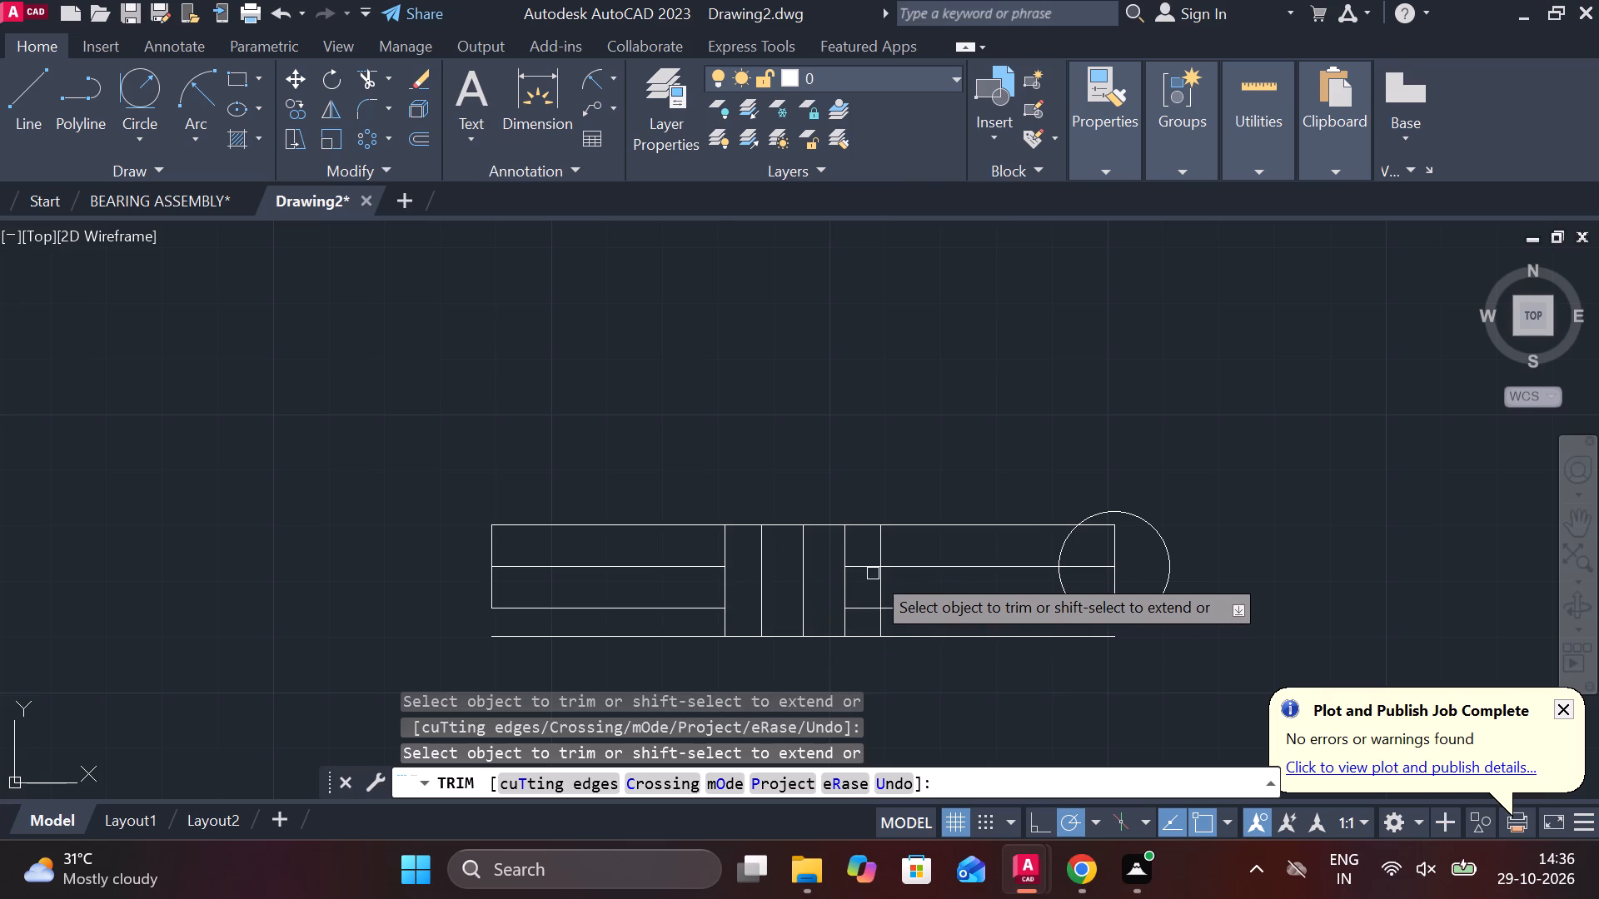
pyautogui.click(866, 566)
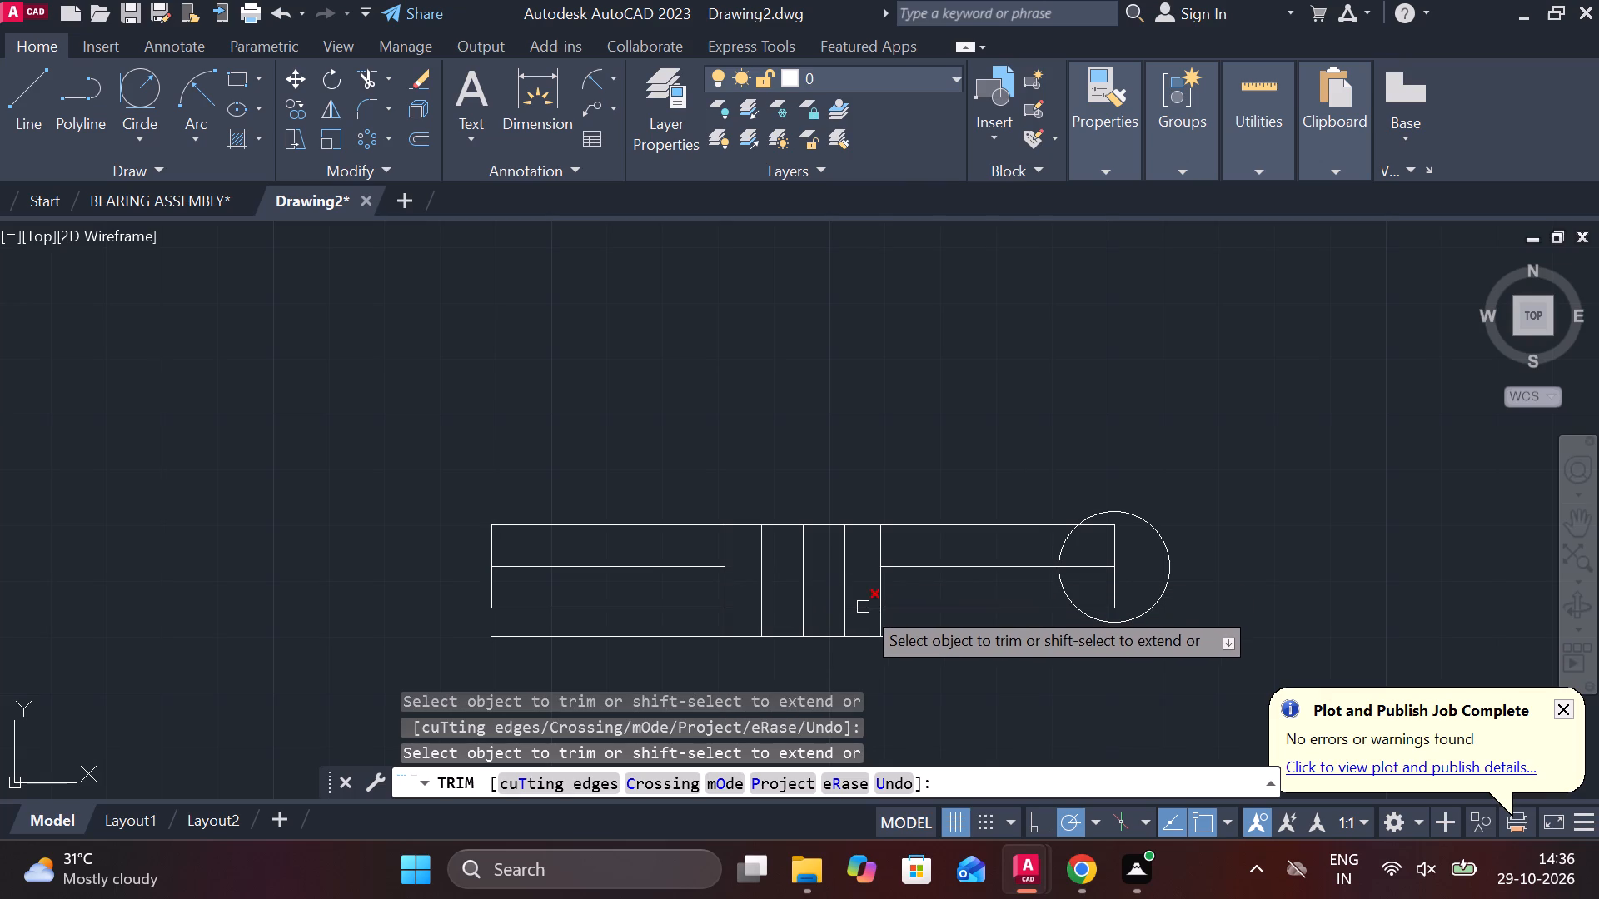
pyautogui.click(863, 607)
# Trim both ends of the lowest horizontal line back to the outermost vertical offset lines.
pyautogui.click(707, 632)
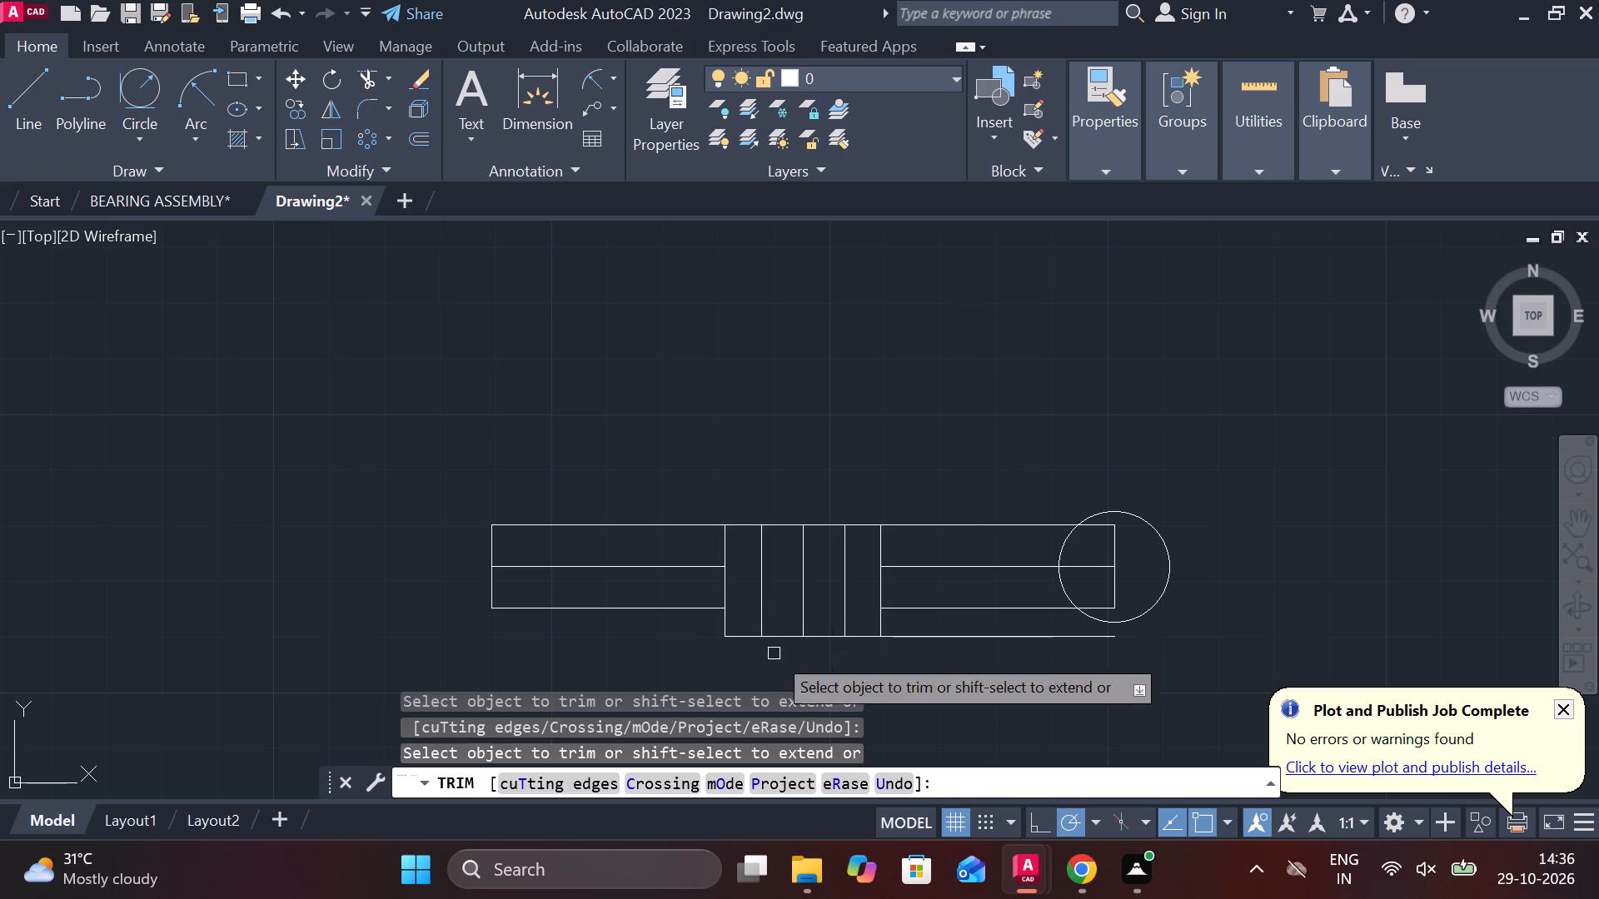
pyautogui.click(911, 639)
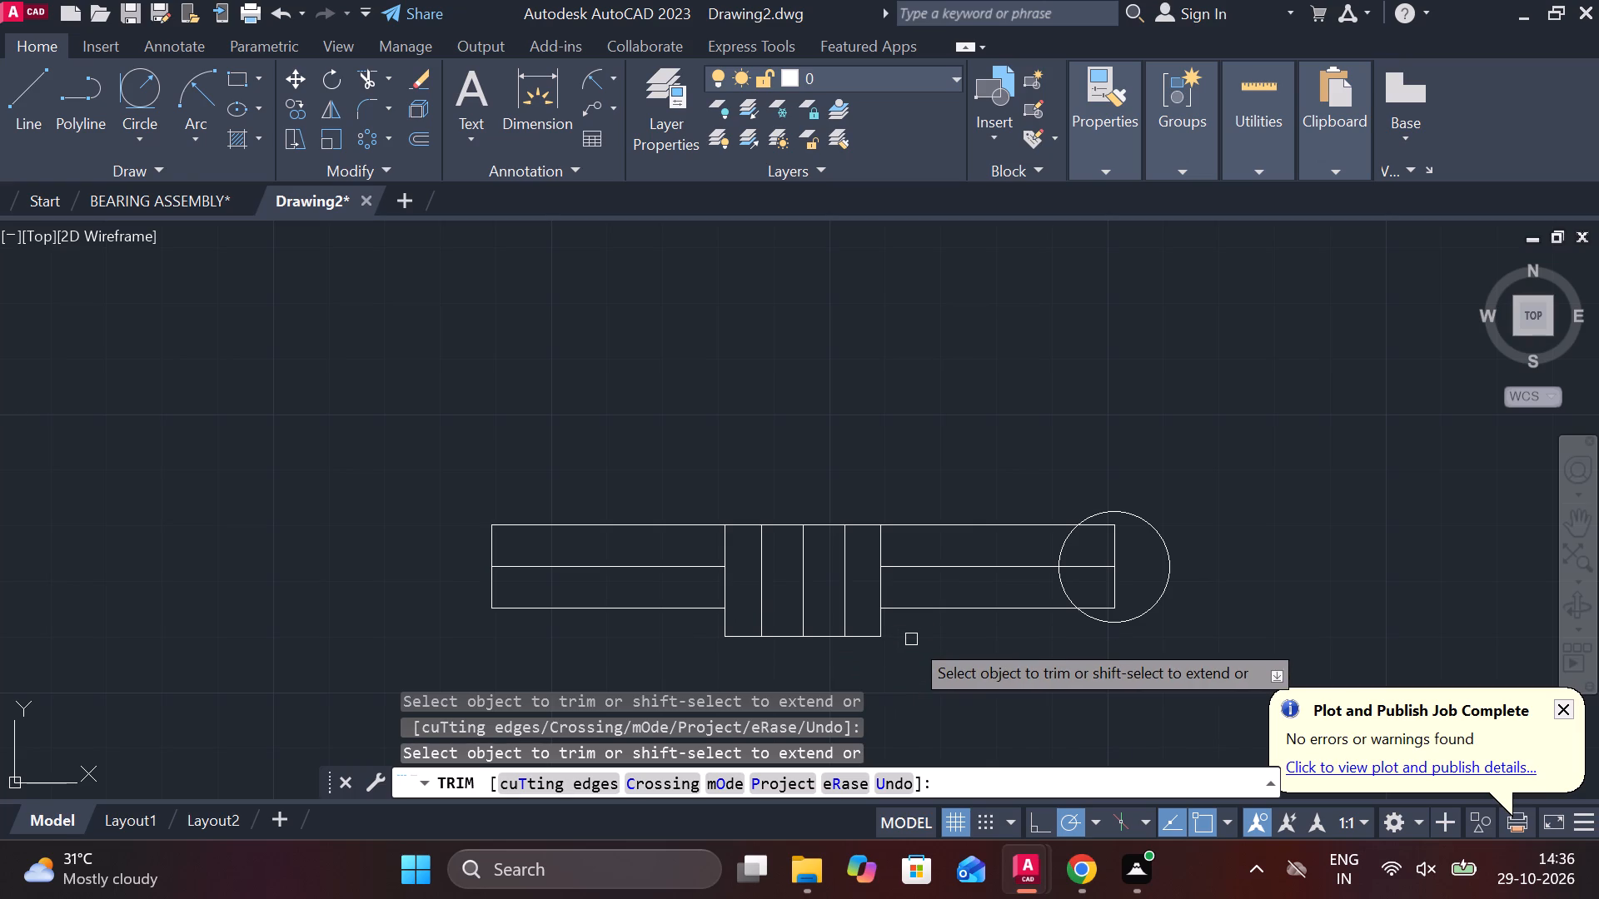
pyautogui.press('Escape')
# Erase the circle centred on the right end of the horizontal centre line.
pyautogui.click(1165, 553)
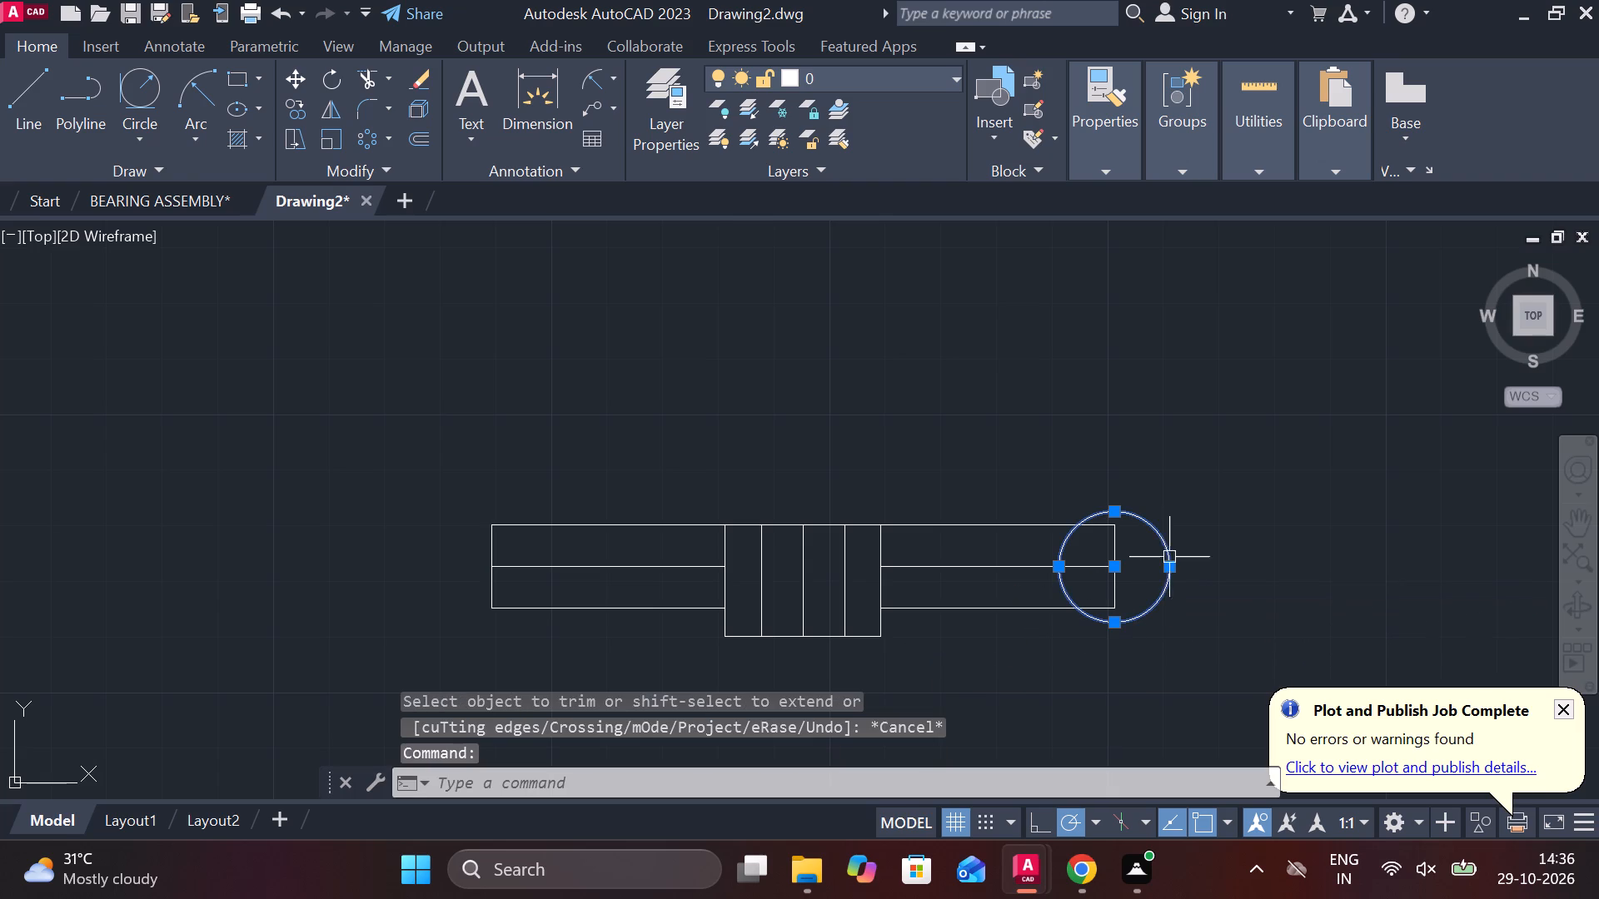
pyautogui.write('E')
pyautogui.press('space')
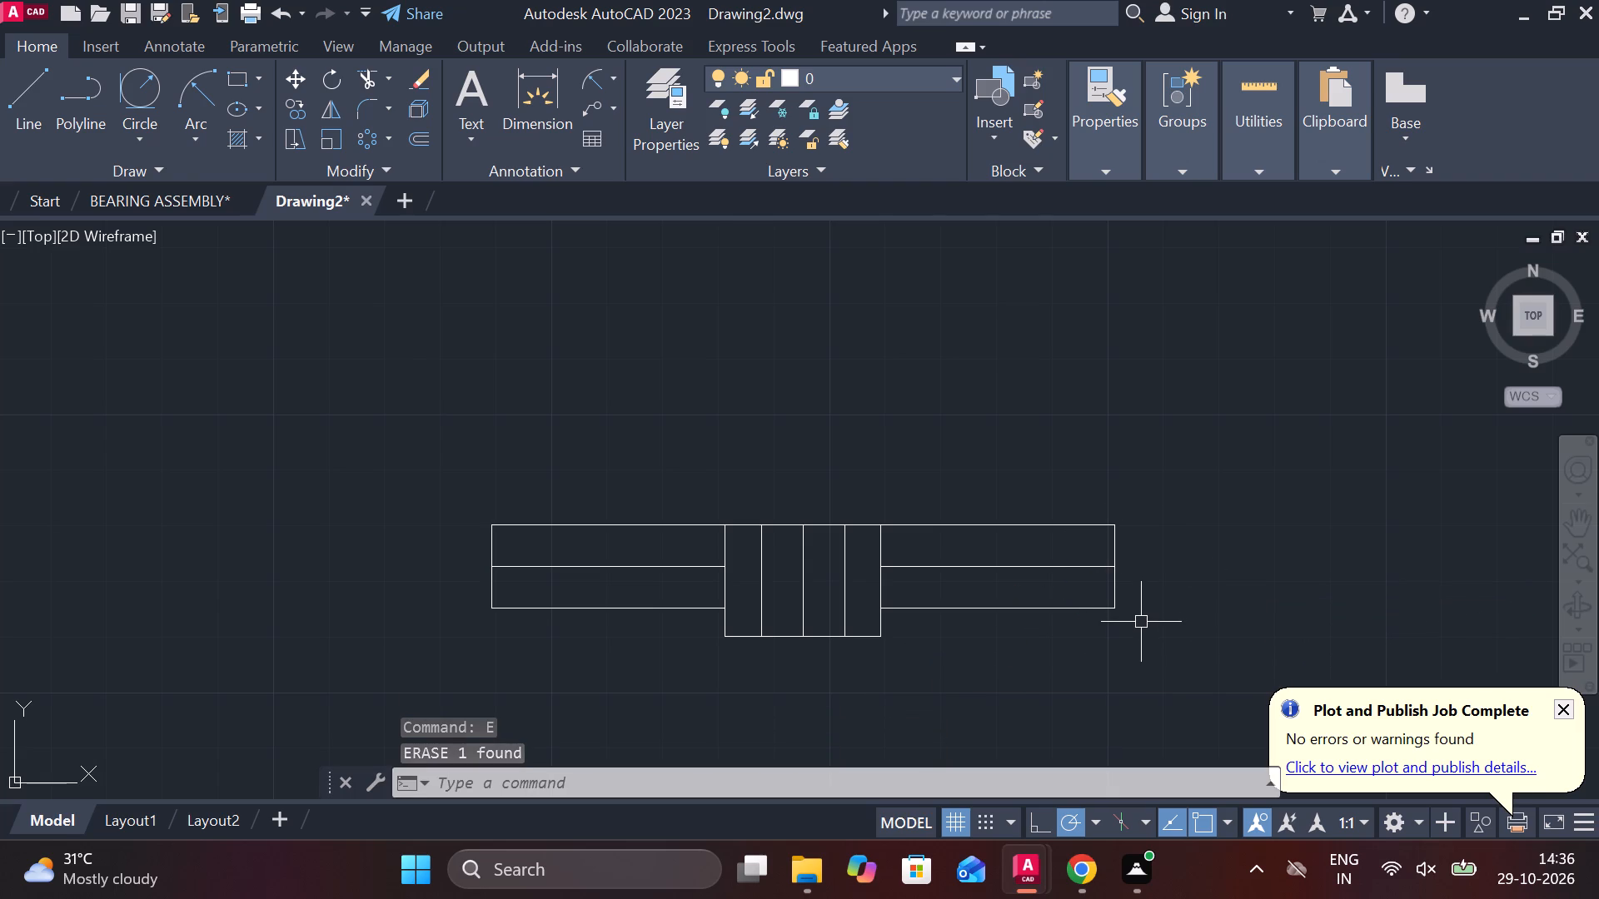
# Draw a two-point circle of diameter 20 straight down from the rectangle's top-right corner.
pyautogui.write('C')
pyautogui.press('space')
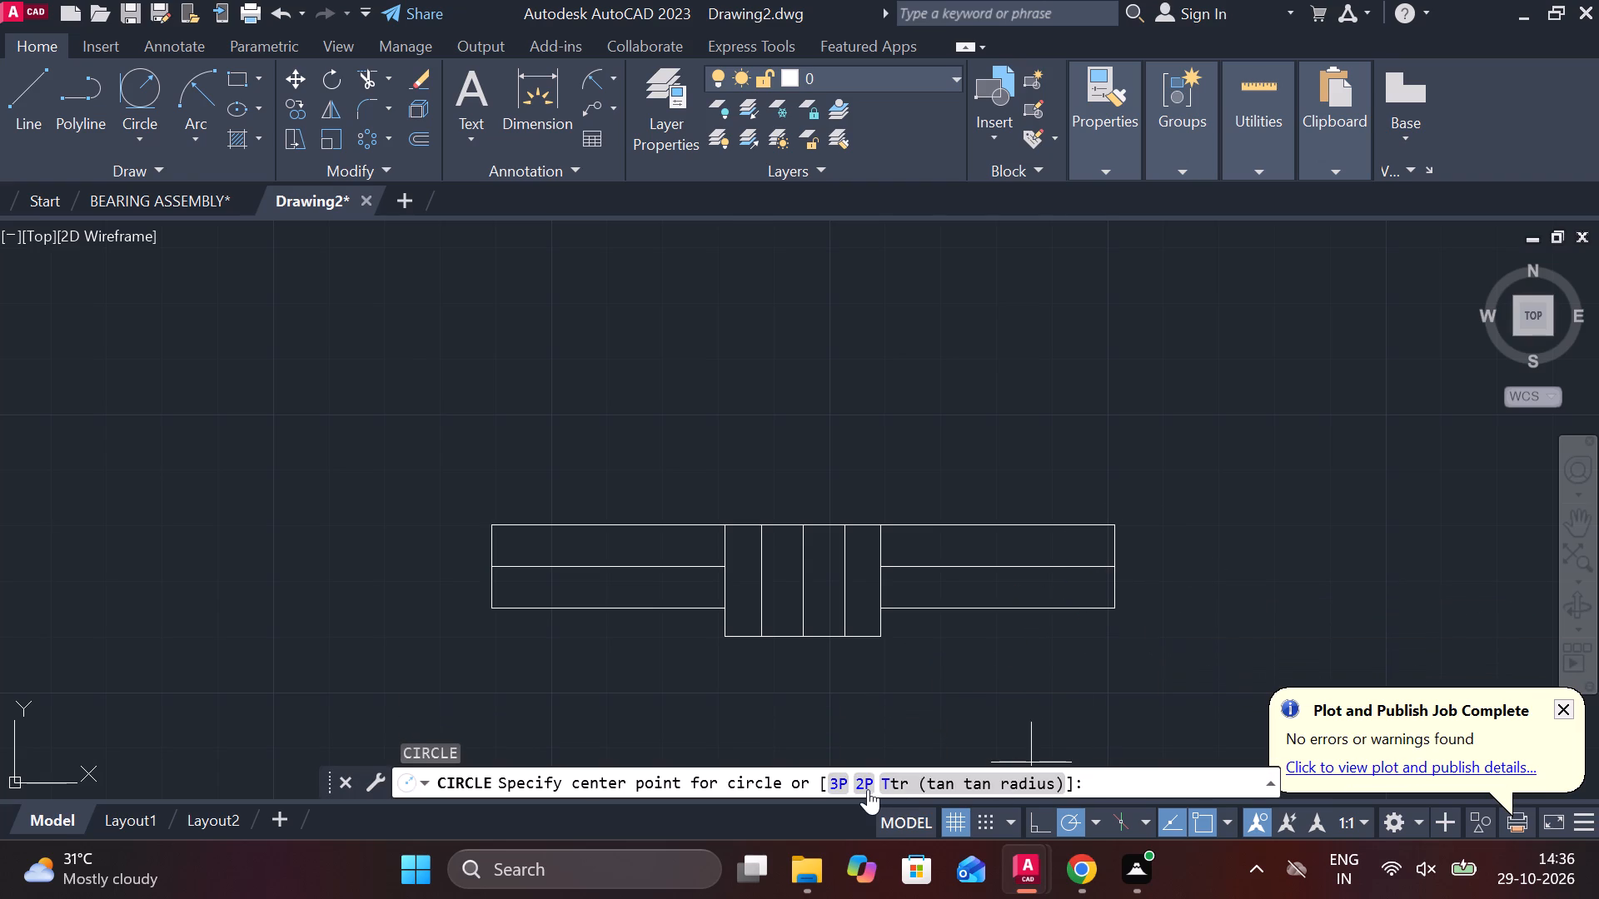
pyautogui.click(868, 789)
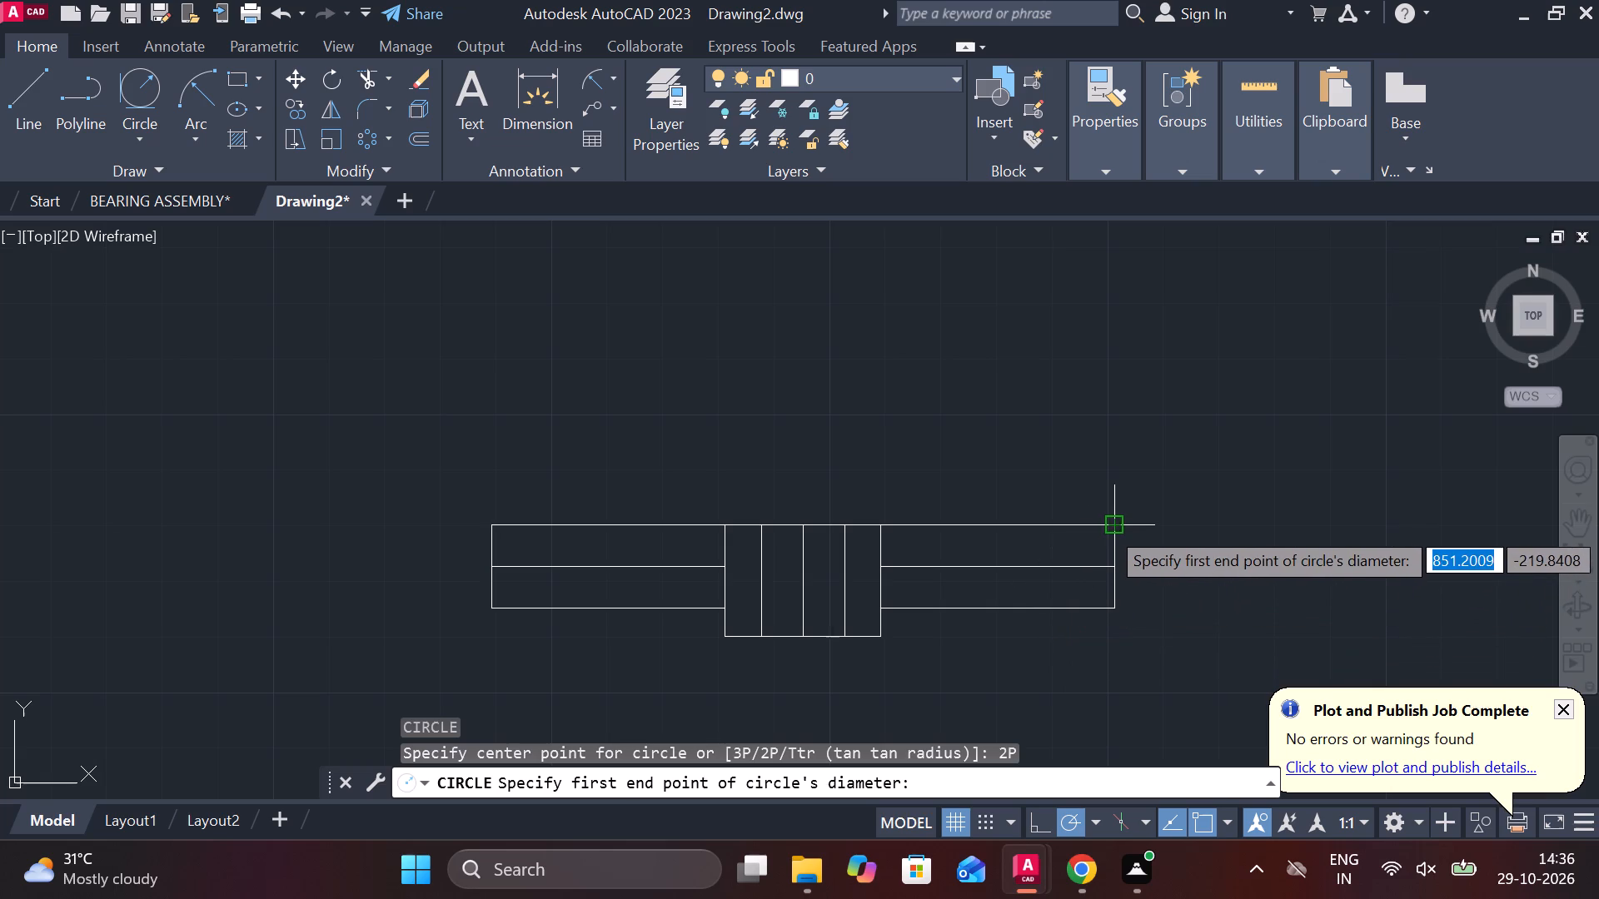
pyautogui.click(1107, 527)
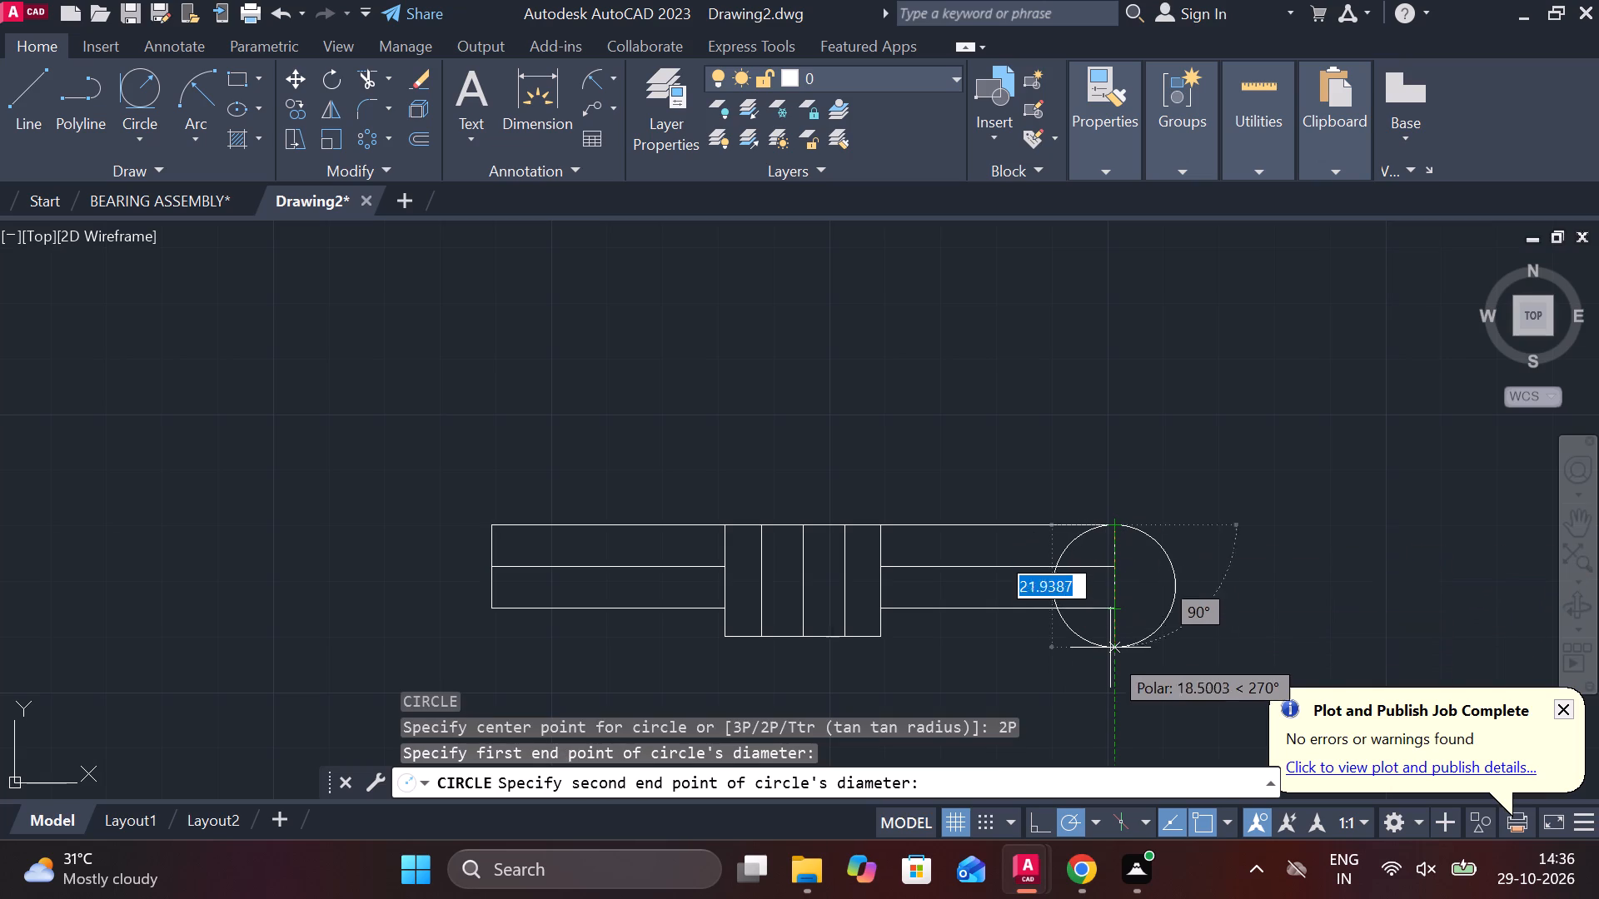
pyautogui.write('20')
pyautogui.press('Return')
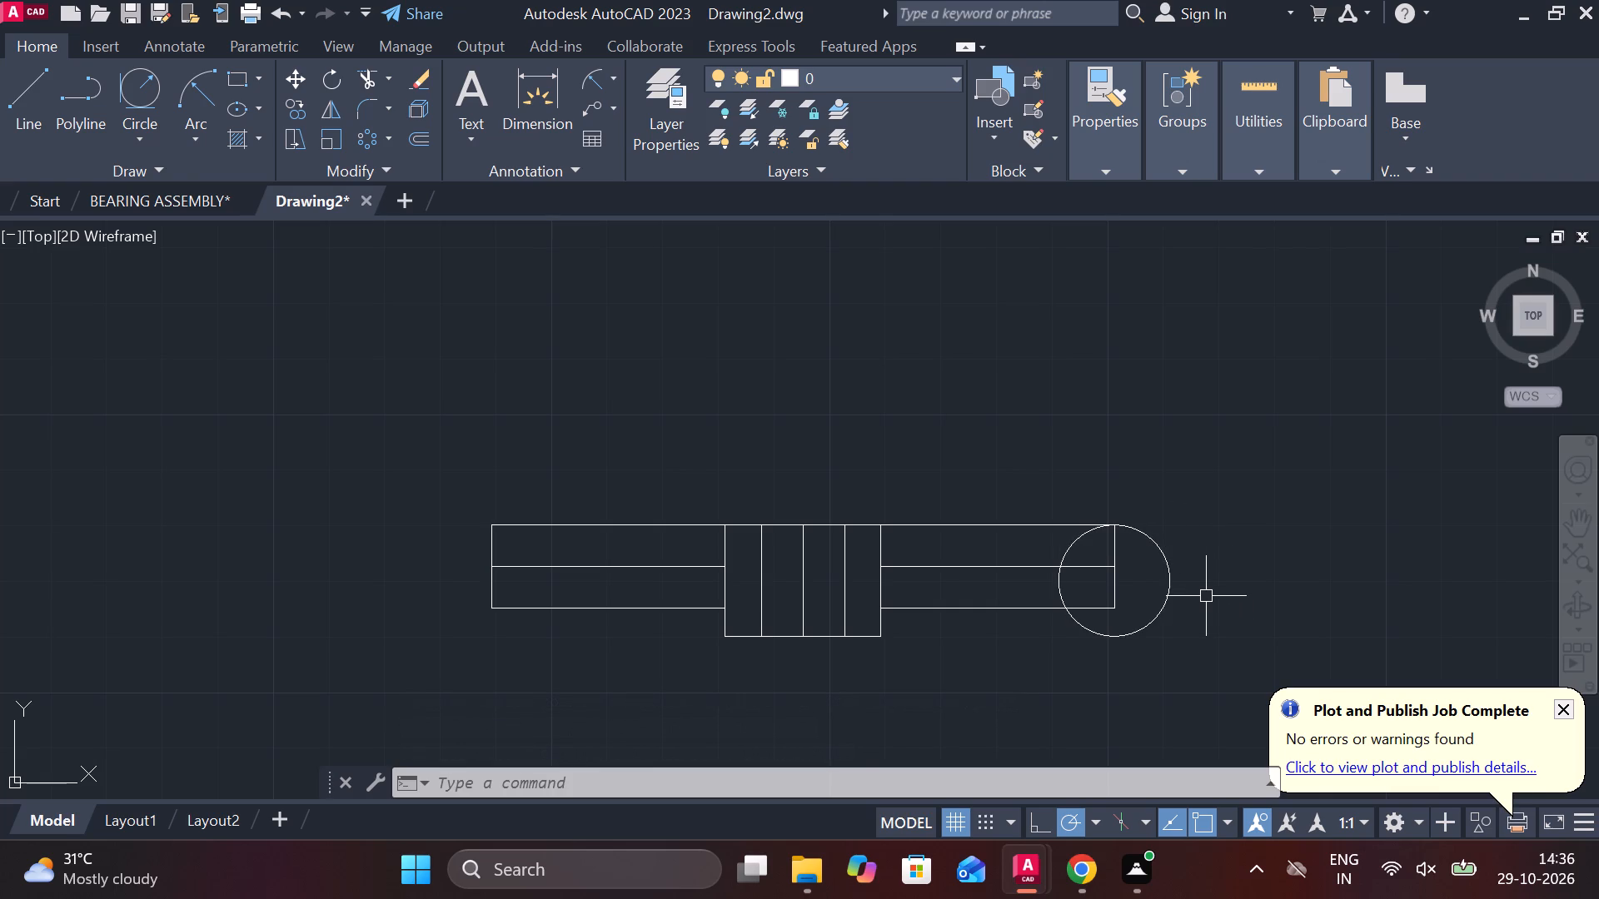
# Extend the bottom edge of the right arm to the far side of the circle.
pyautogui.write('EX')
pyautogui.press('space')
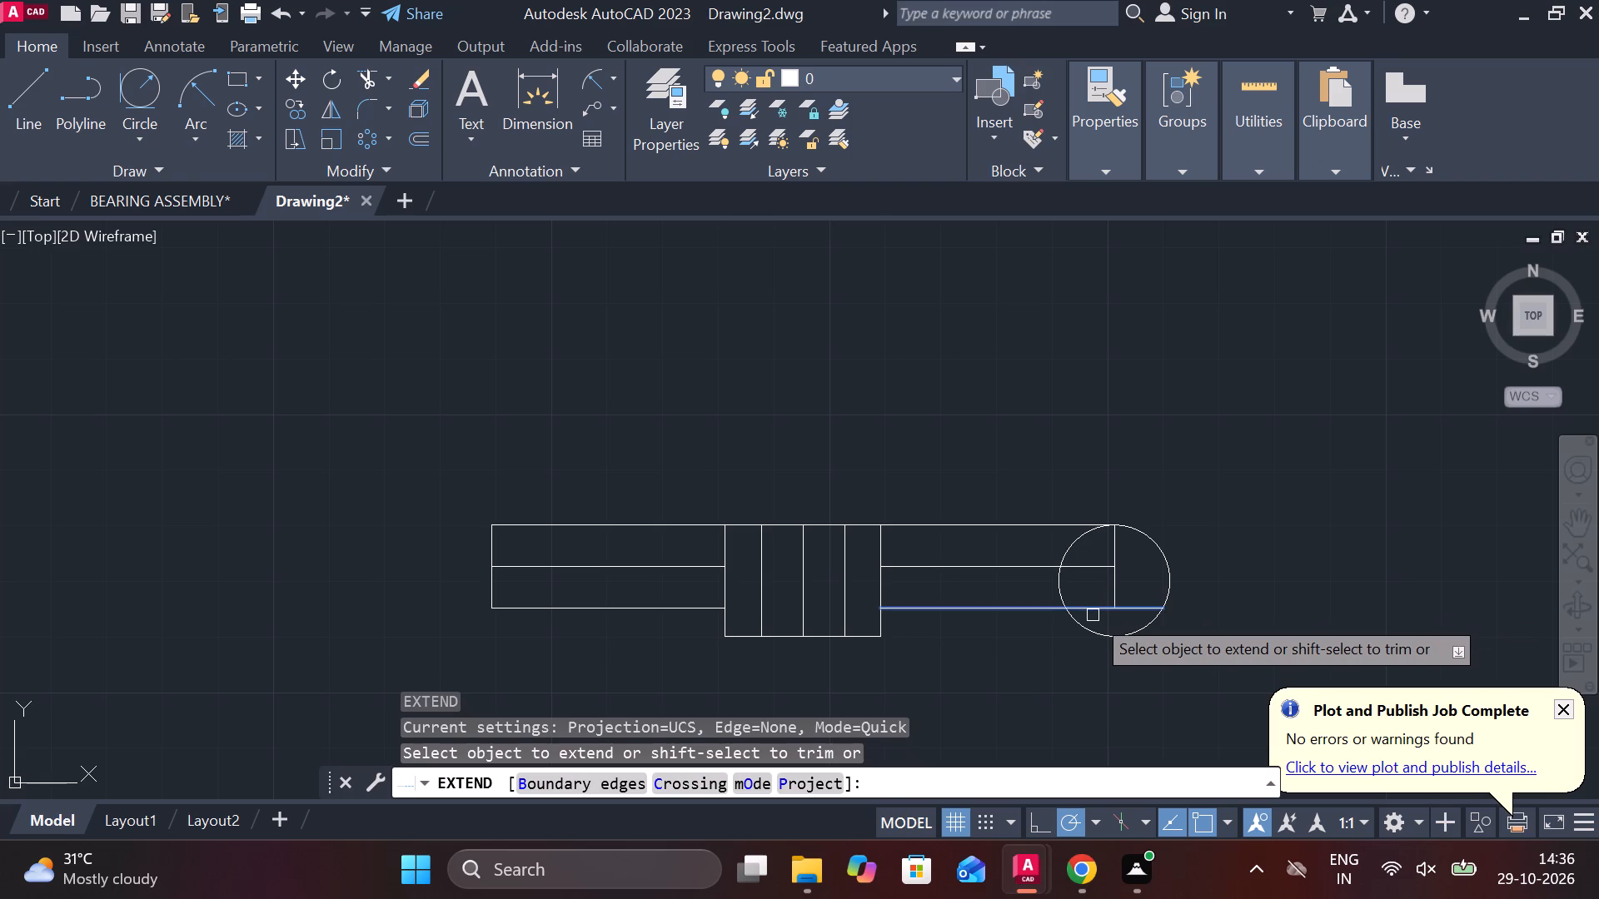
pyautogui.click(1093, 615)
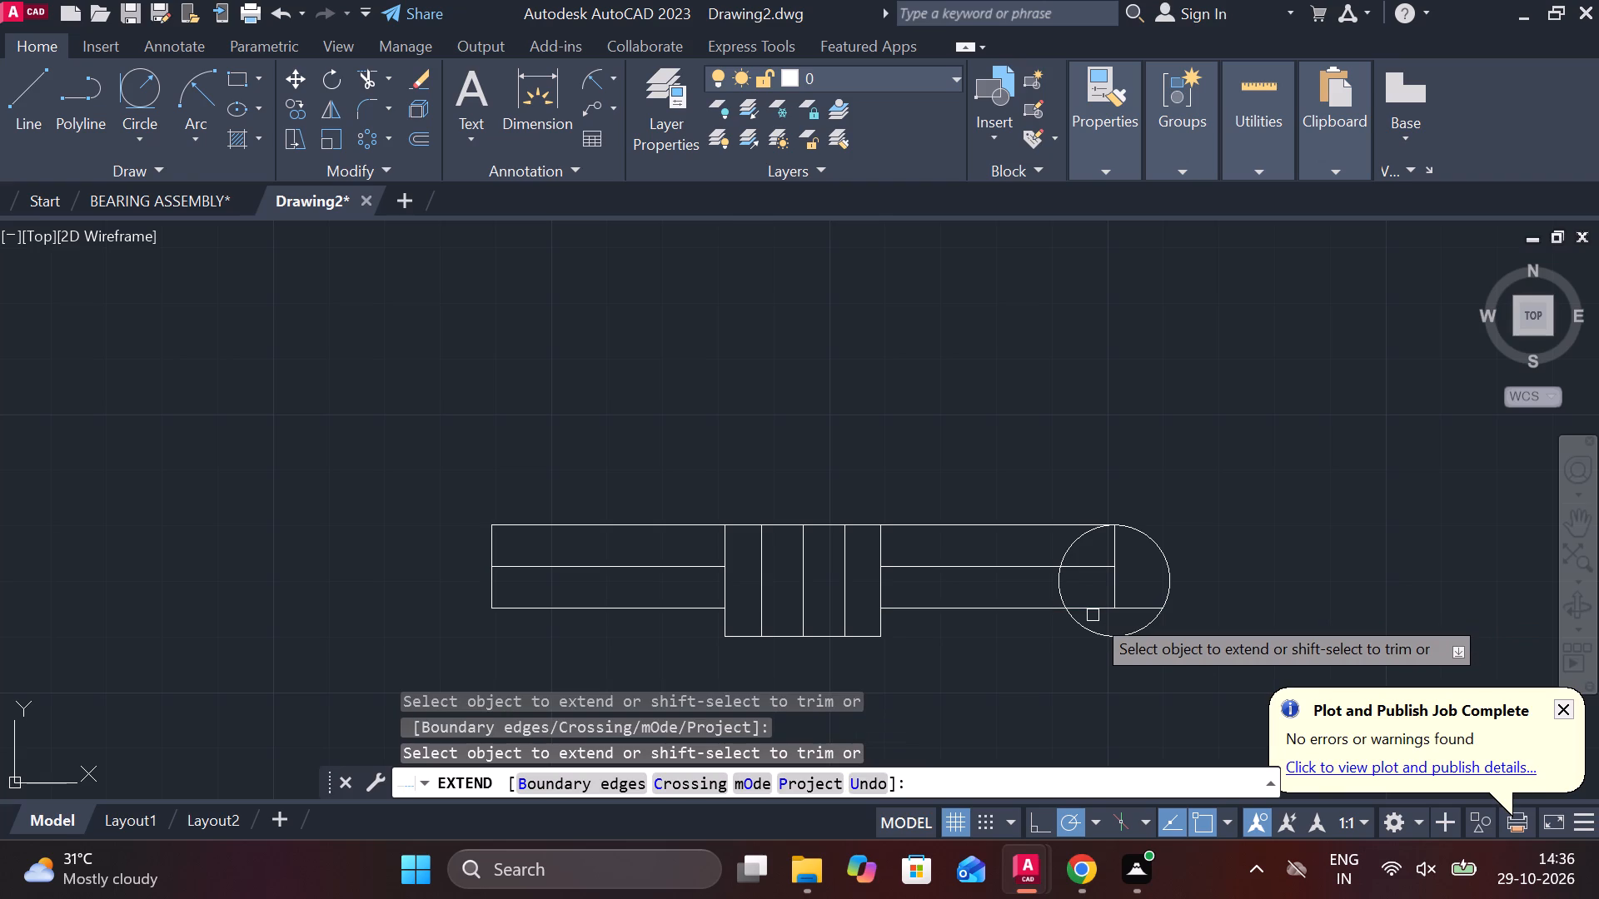
pyautogui.press('Escape')
# Trim the circle's lower part, its left side below the centre line, and the centre line inside the circle.
pyautogui.write('TR')
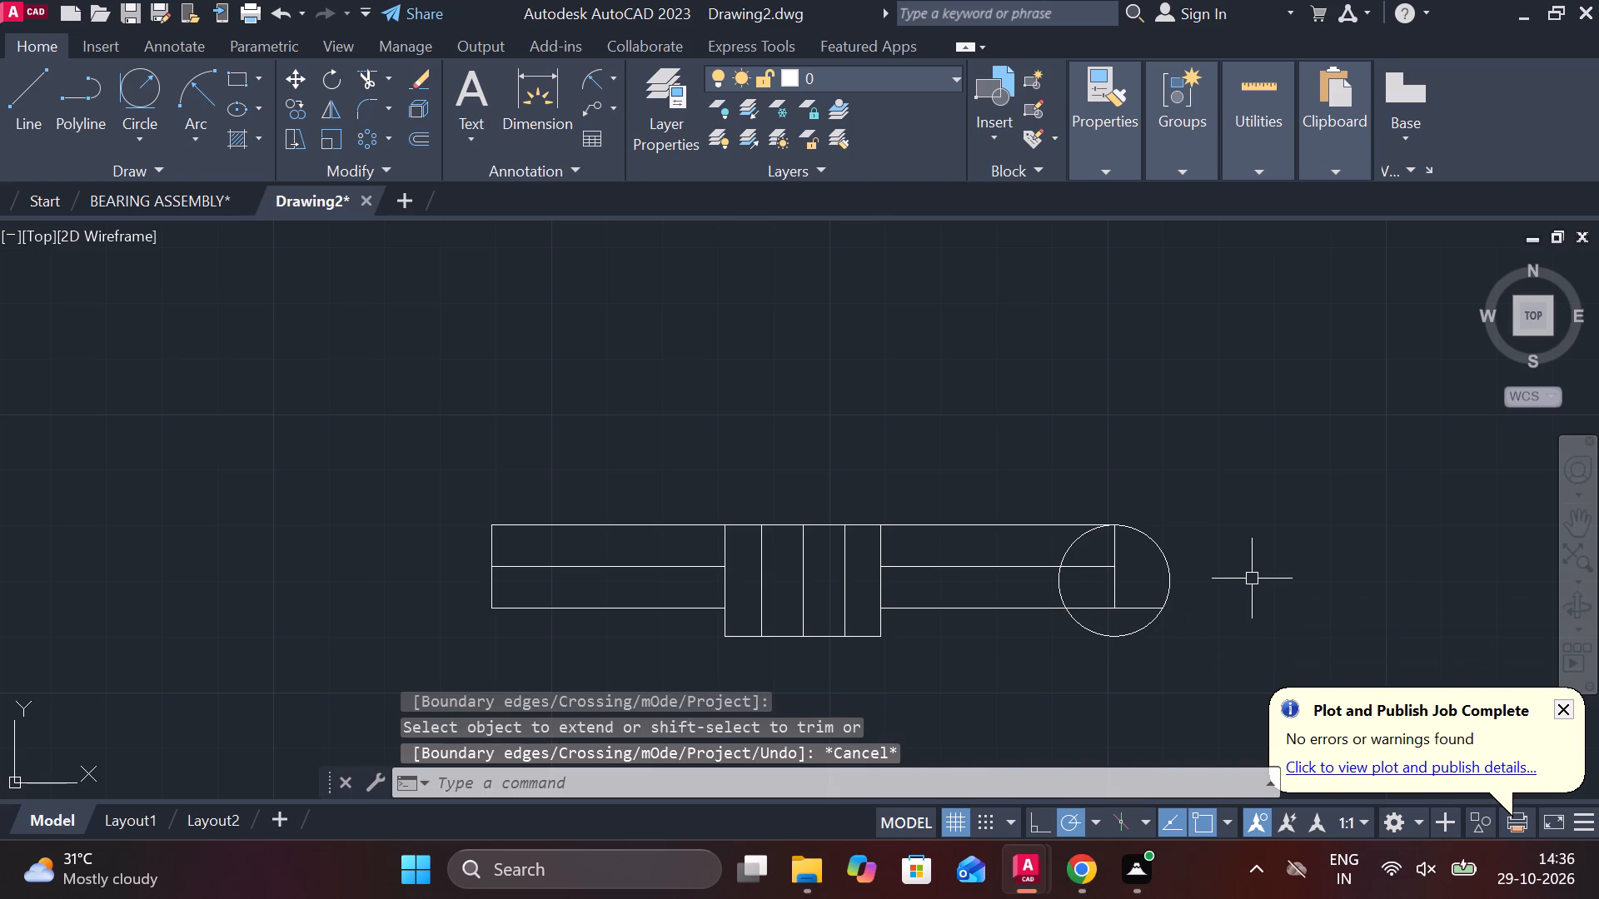
pyautogui.press('space')
pyautogui.click(1147, 629)
pyautogui.click(1056, 590)
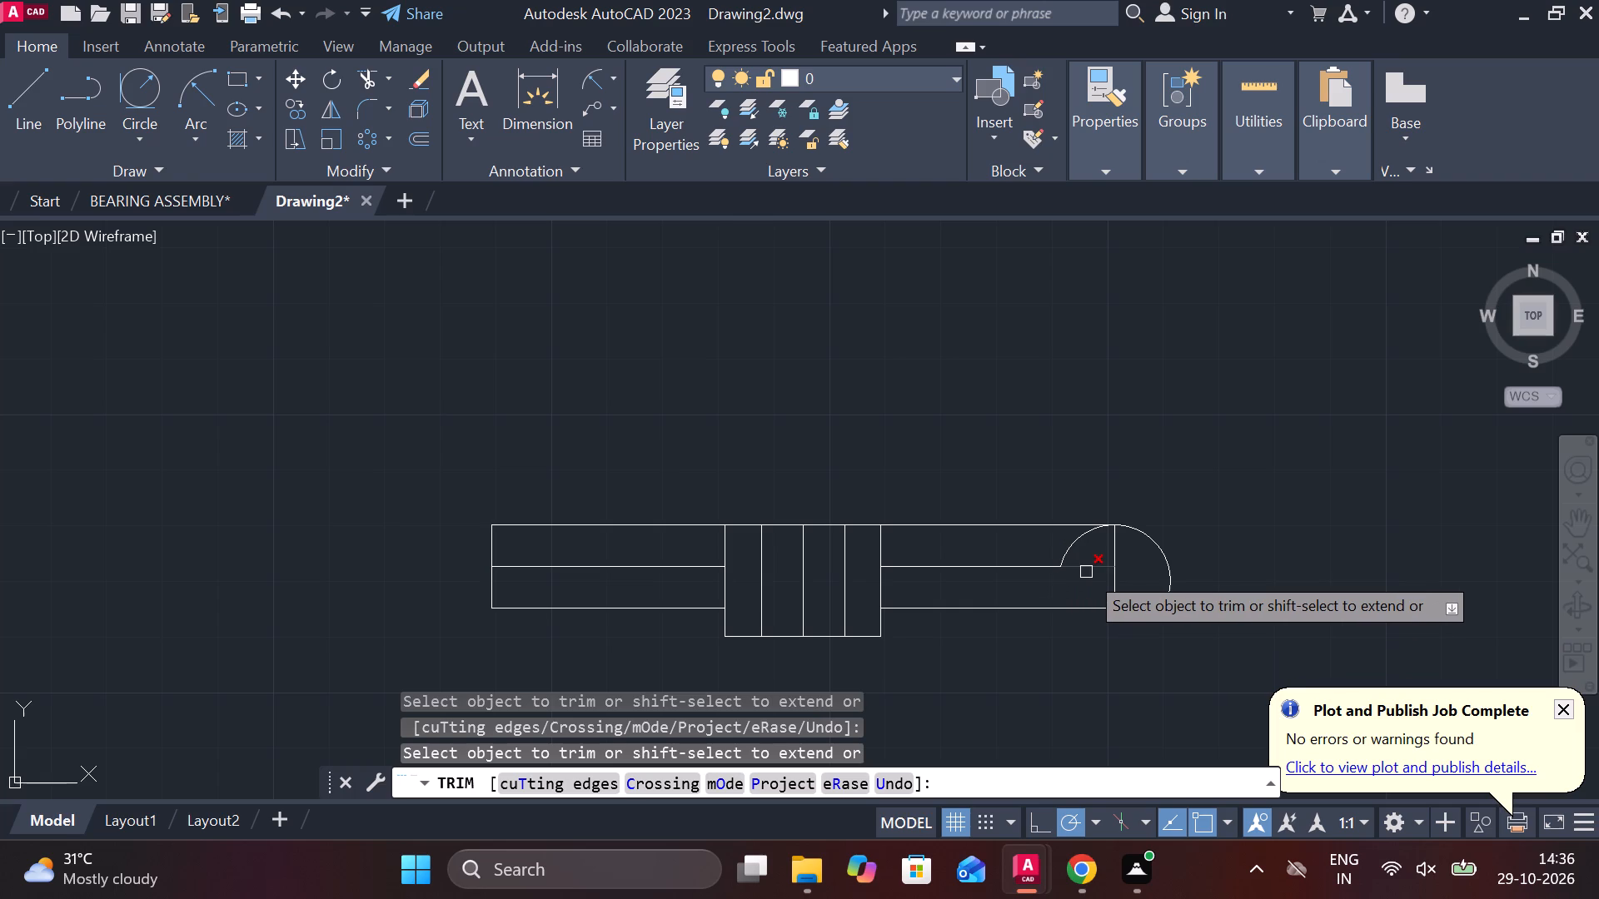
pyautogui.click(1086, 572)
pyautogui.press('Escape')
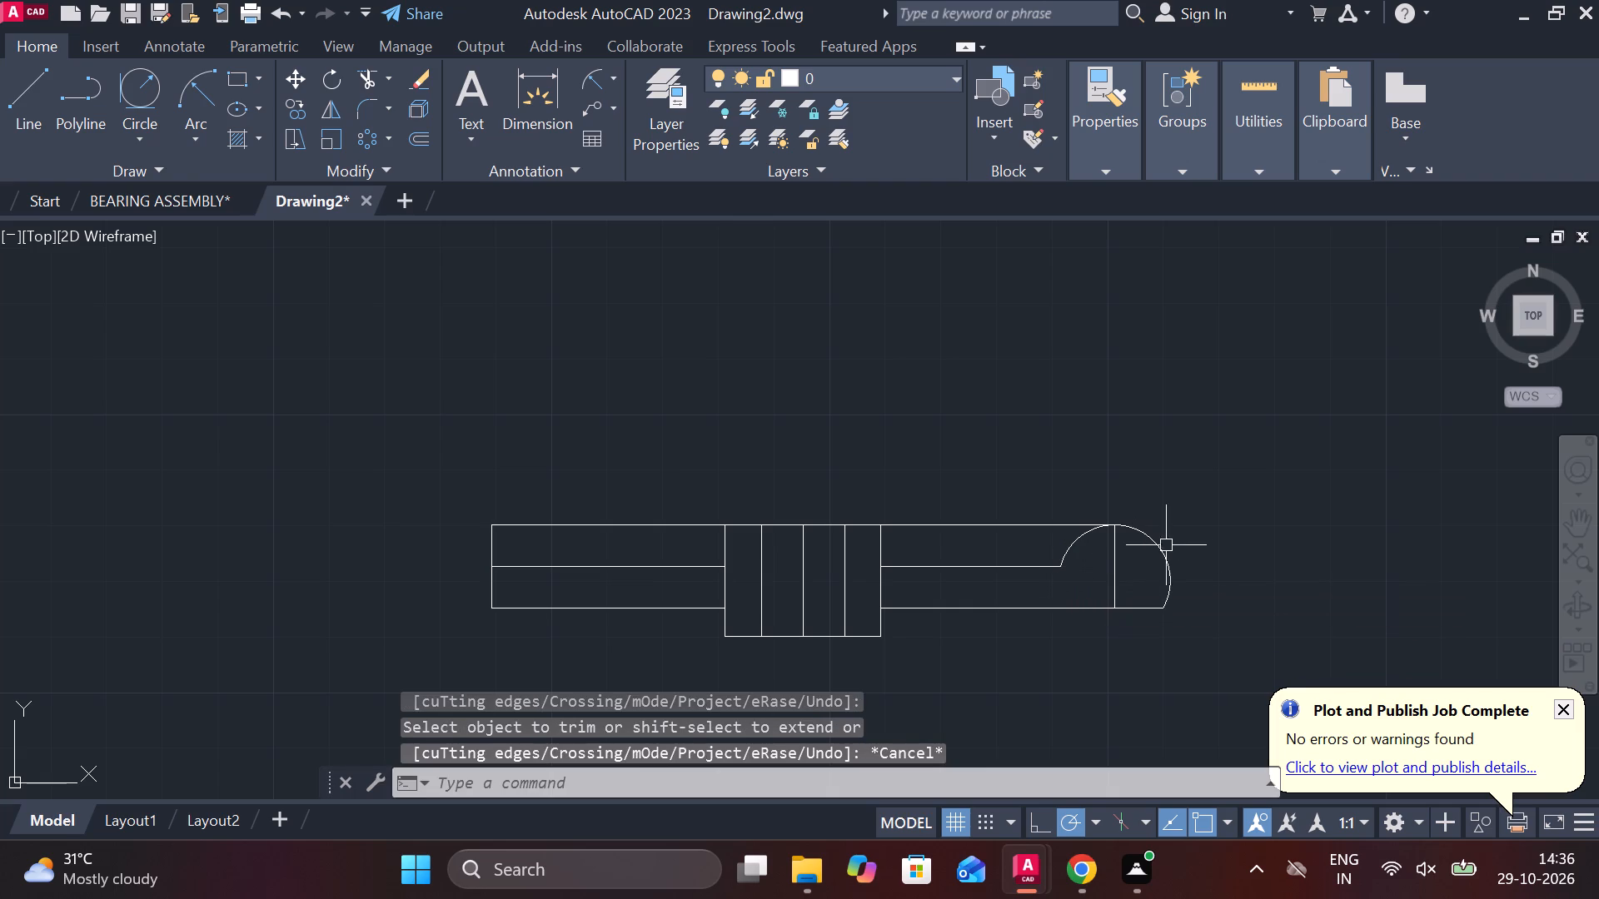
# Offset the remaining arc at the right end 3 inward.
pyautogui.click(1158, 543)
pyautogui.press('o')
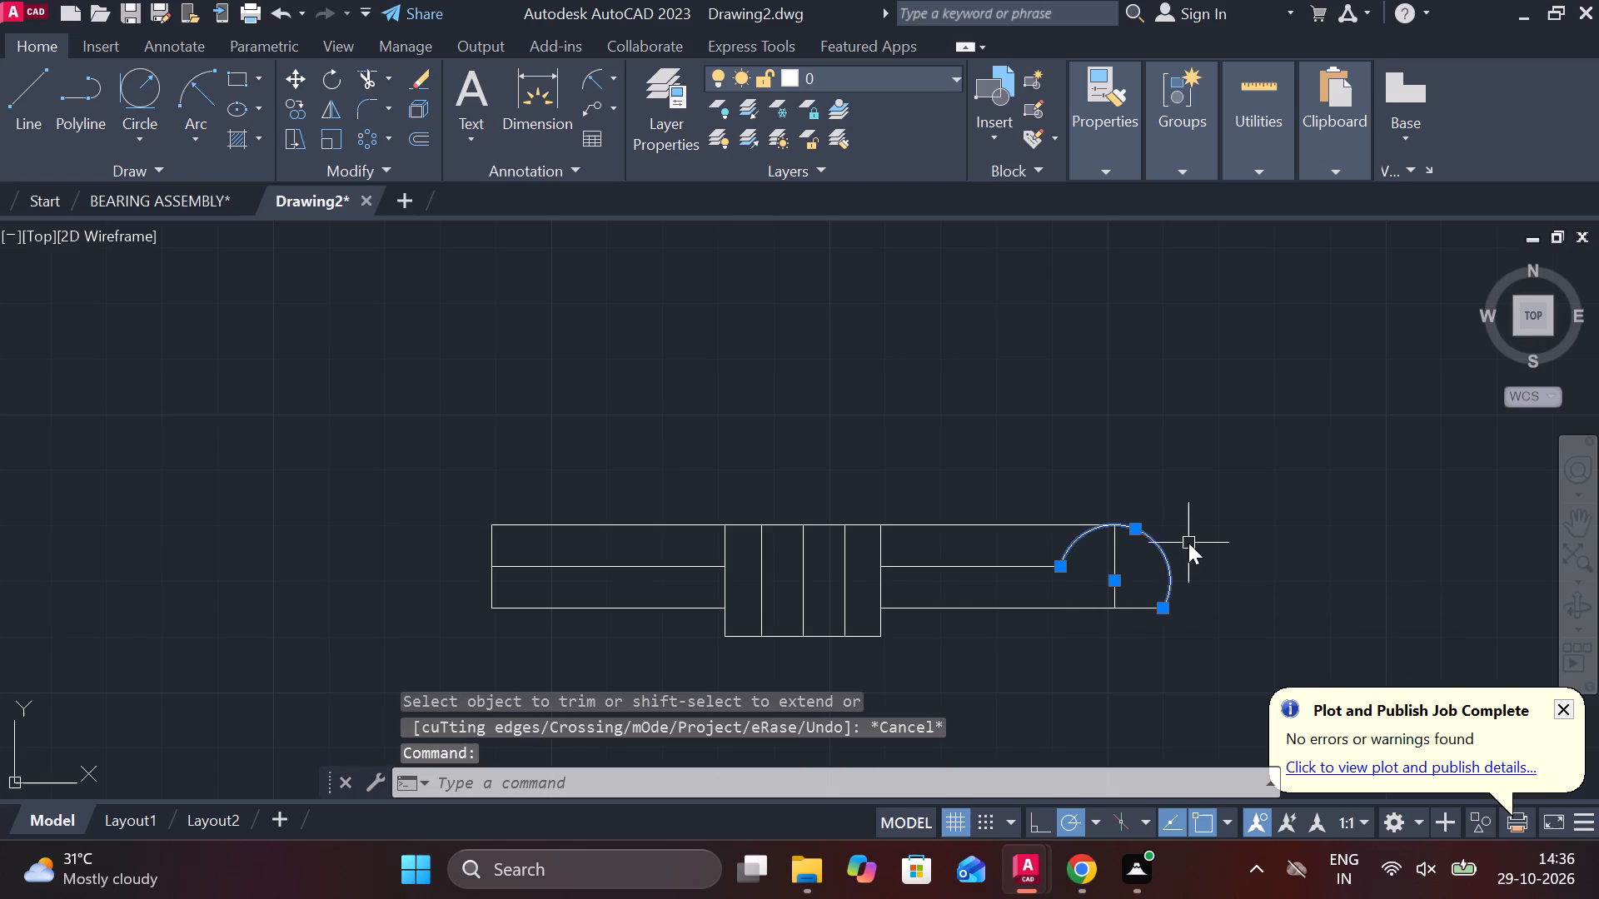
pyautogui.press('Return')
pyautogui.press('Return')
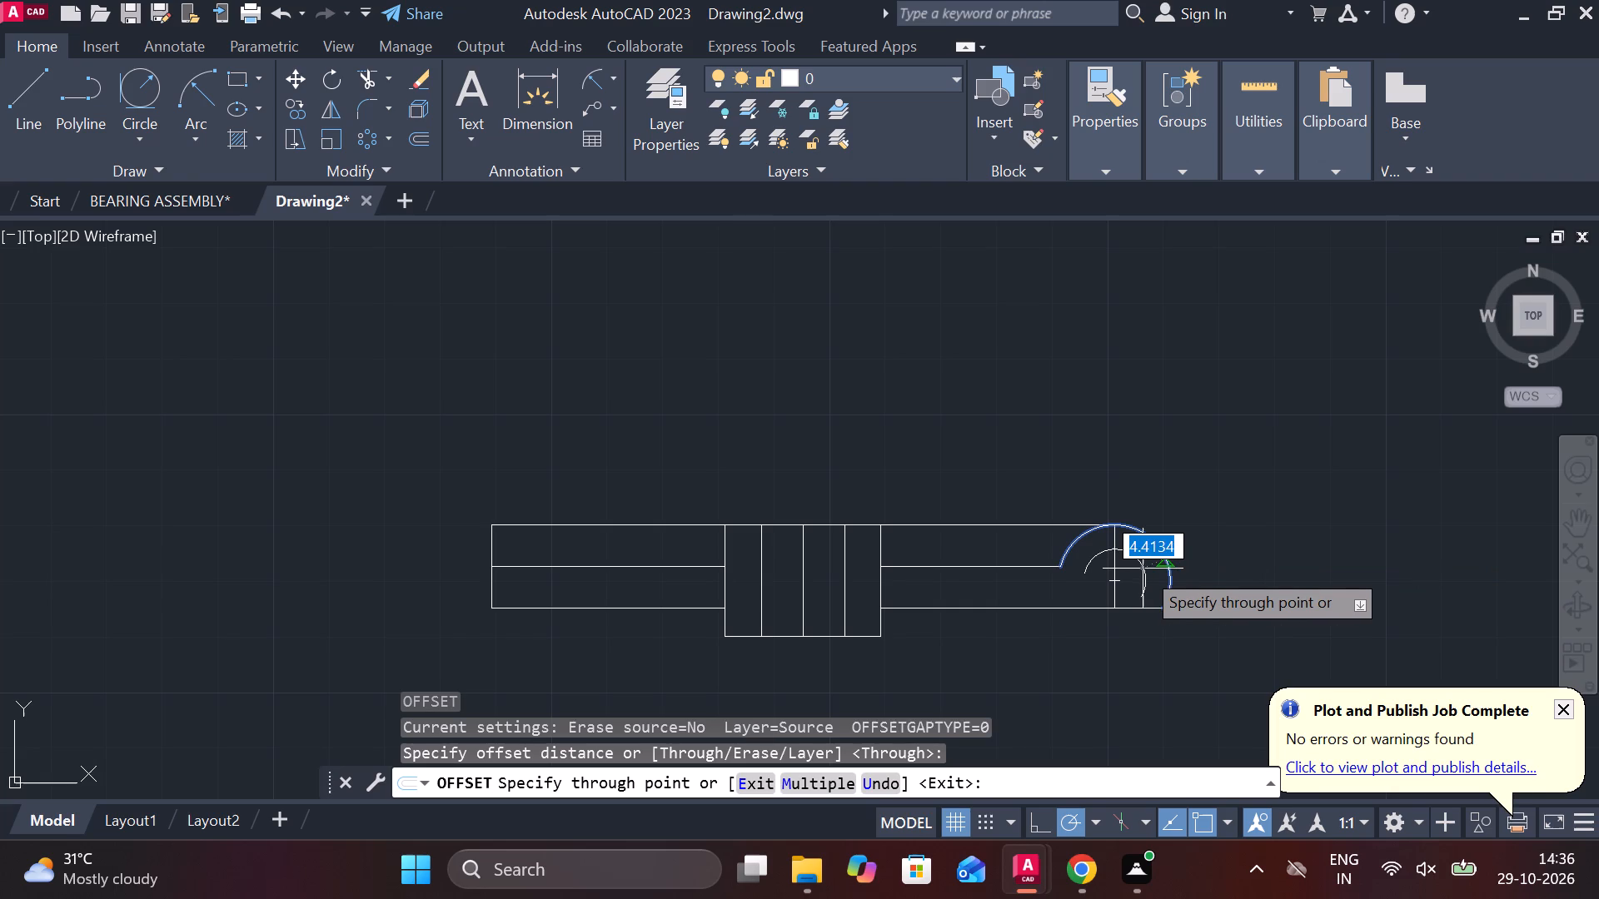
pyautogui.write('3')
pyautogui.press('space')
pyautogui.press('Escape')
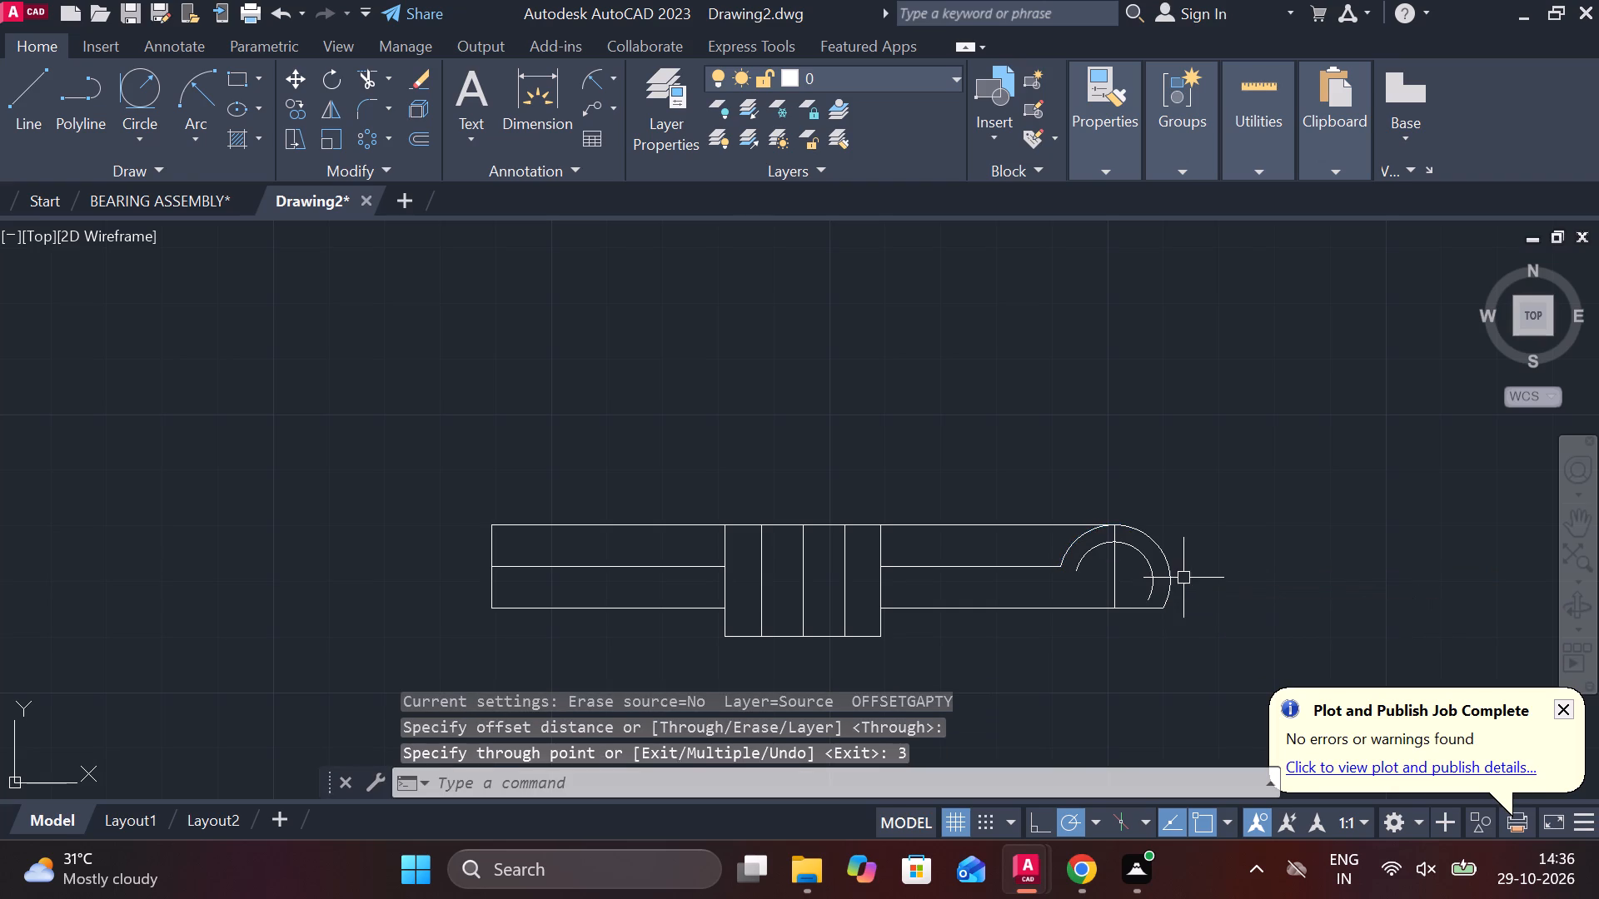
# Extend the right end of the inner offset arc down to the part's bottom edge.
pyautogui.write('EX')
pyautogui.press('space')
pyautogui.click(1154, 579)
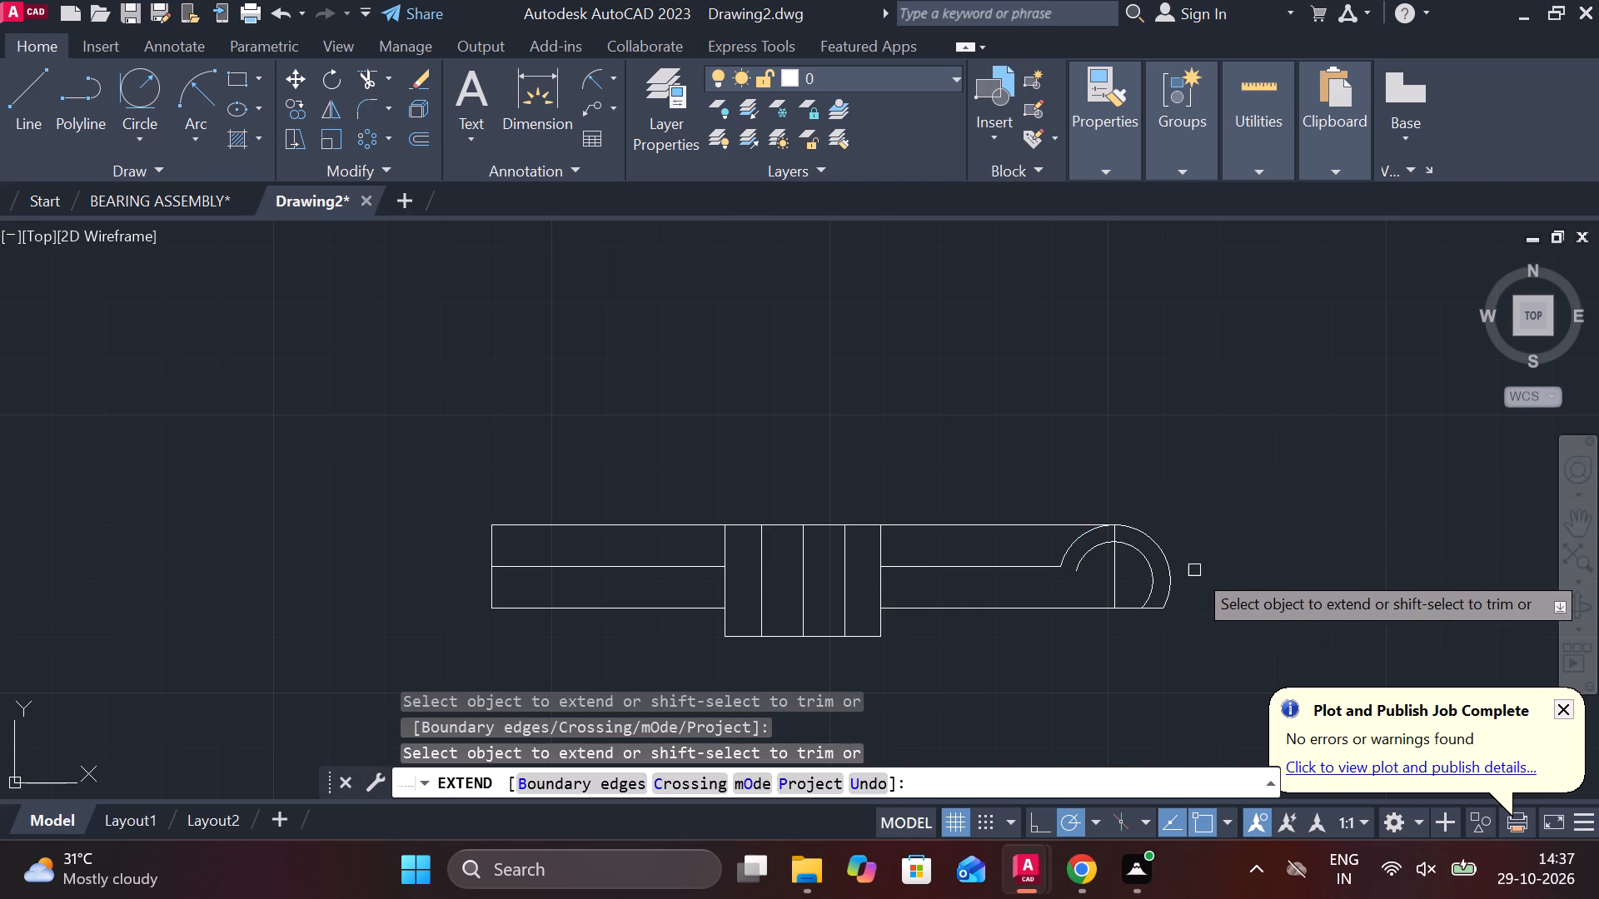
pyautogui.moveTo(1199, 570); pyautogui.dragTo(1140, 569, button='middle')
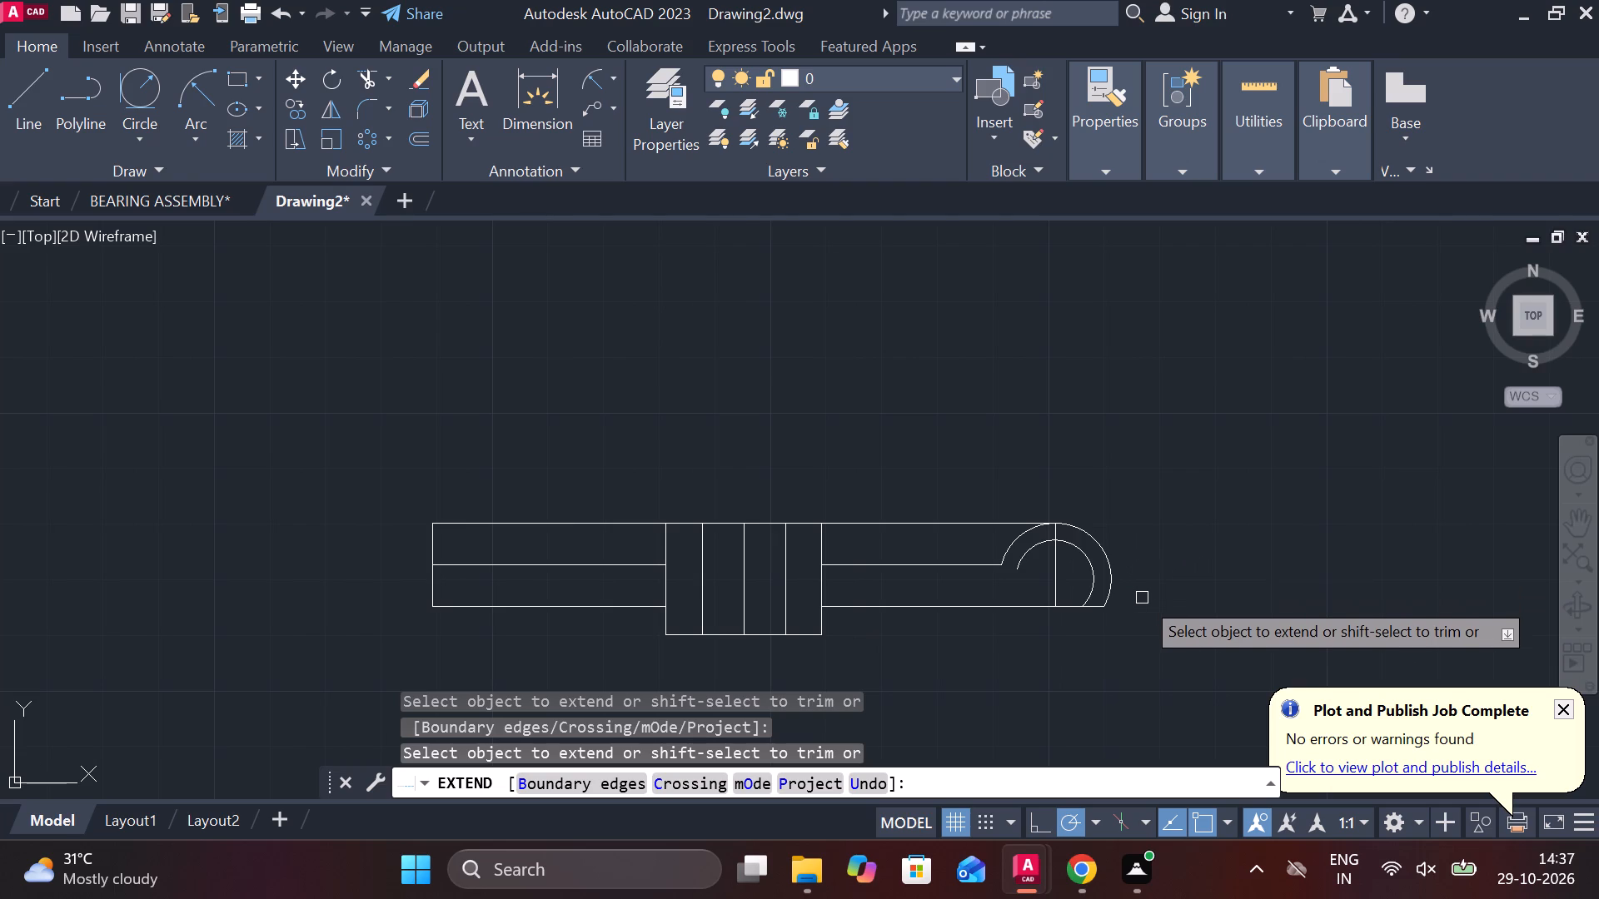
pyautogui.press('Escape')
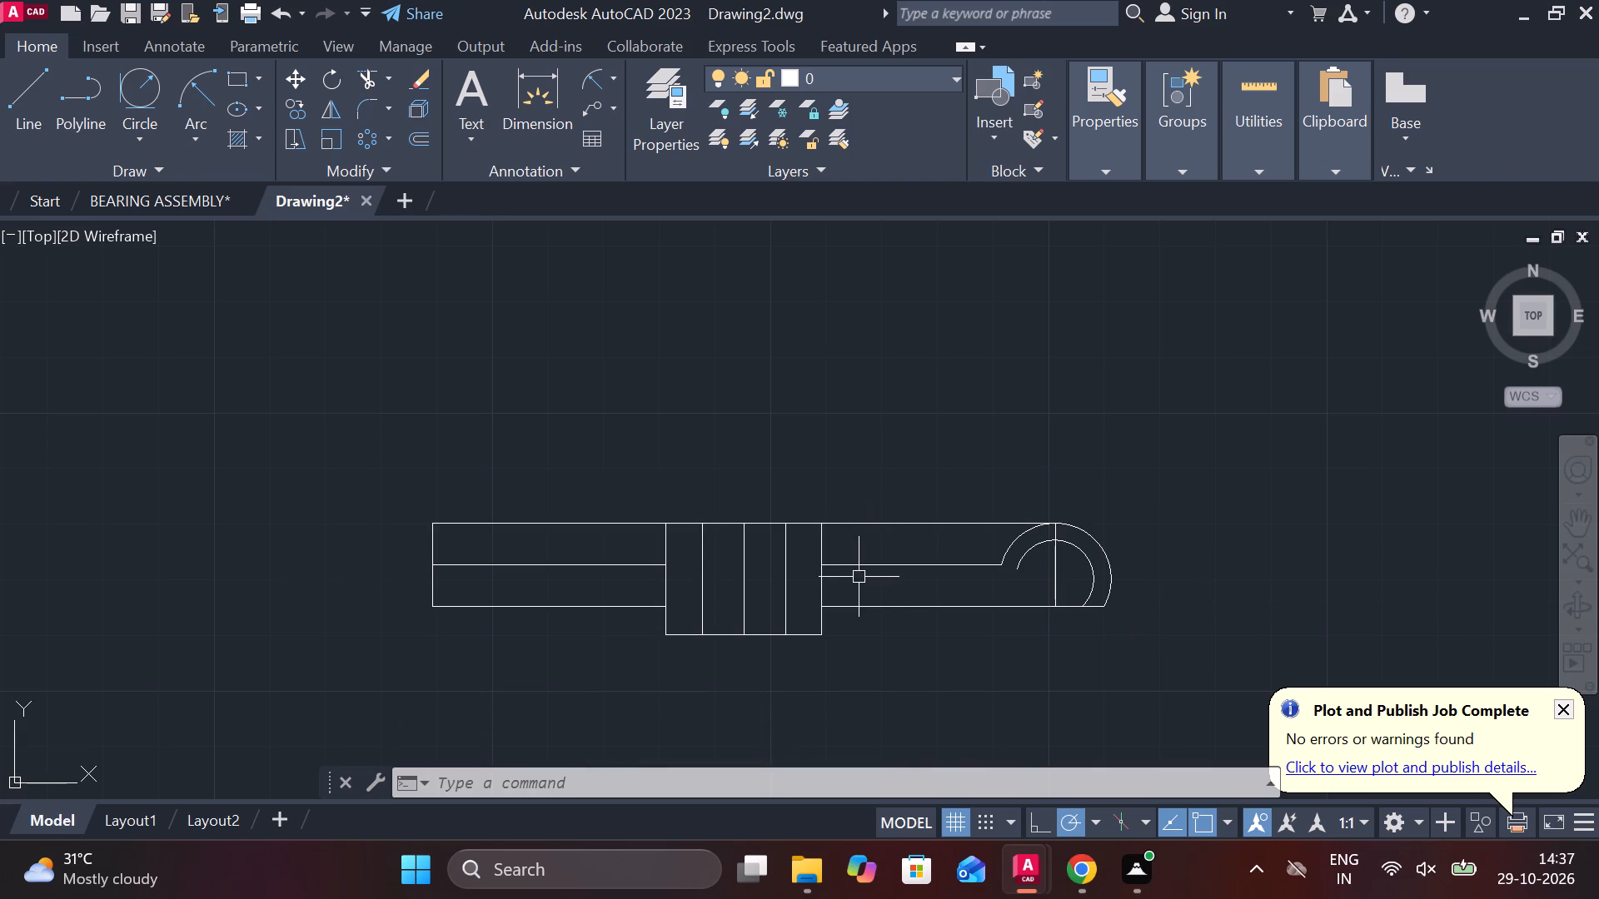
# Trim the central block's two side edges between the arms' middle line and bottom edge.
pyautogui.write('TR')
pyautogui.press('space')
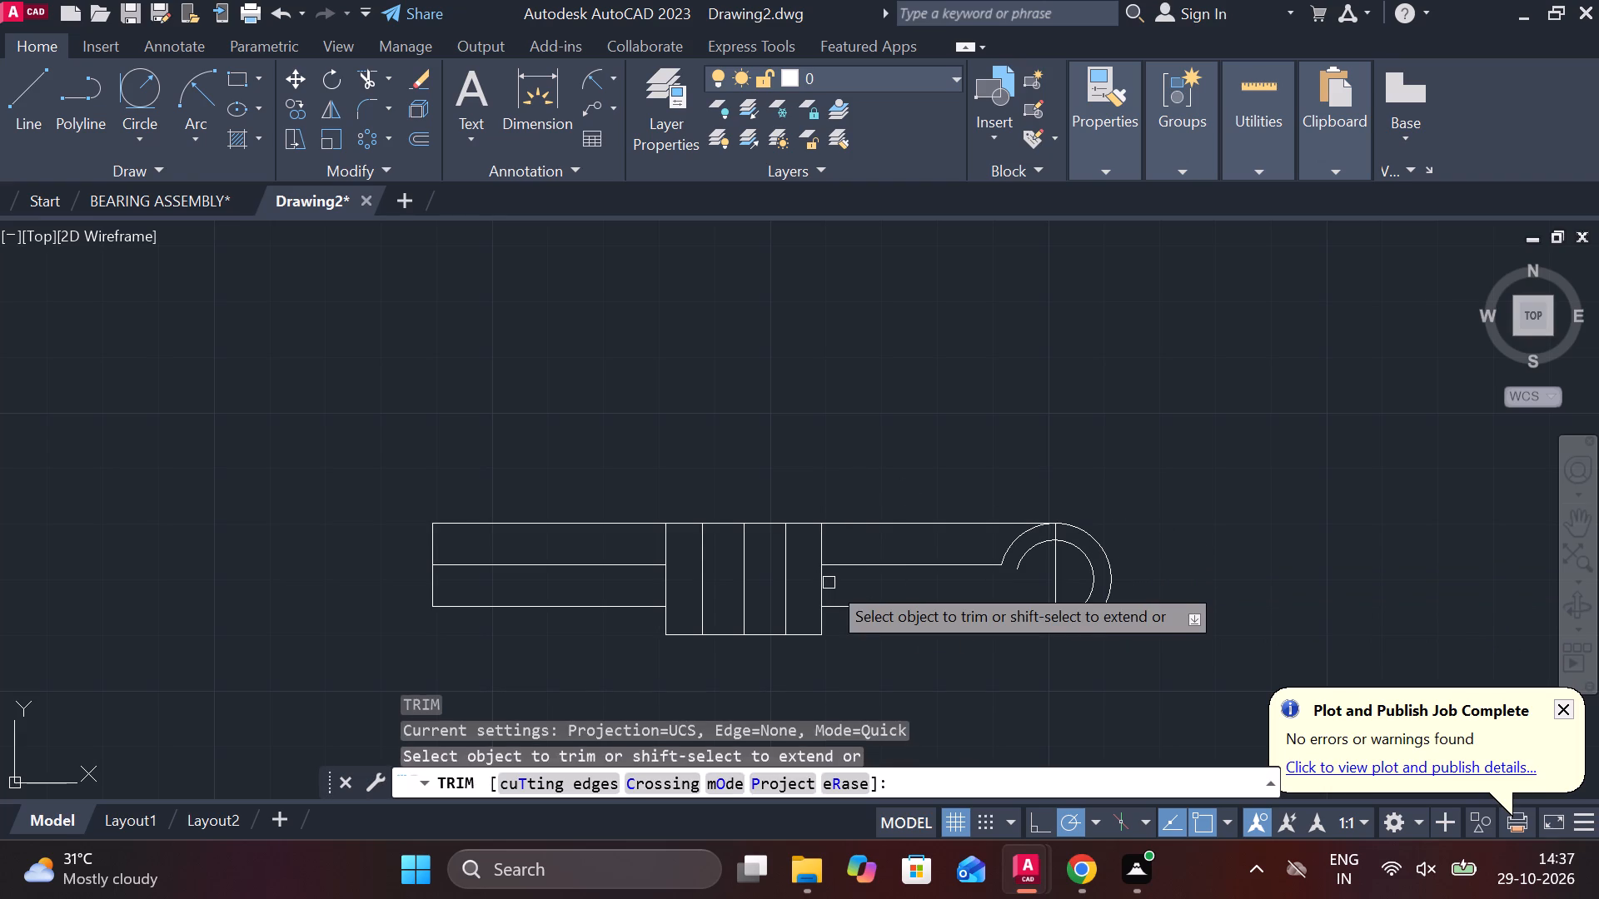
pyautogui.click(817, 581)
pyautogui.click(666, 582)
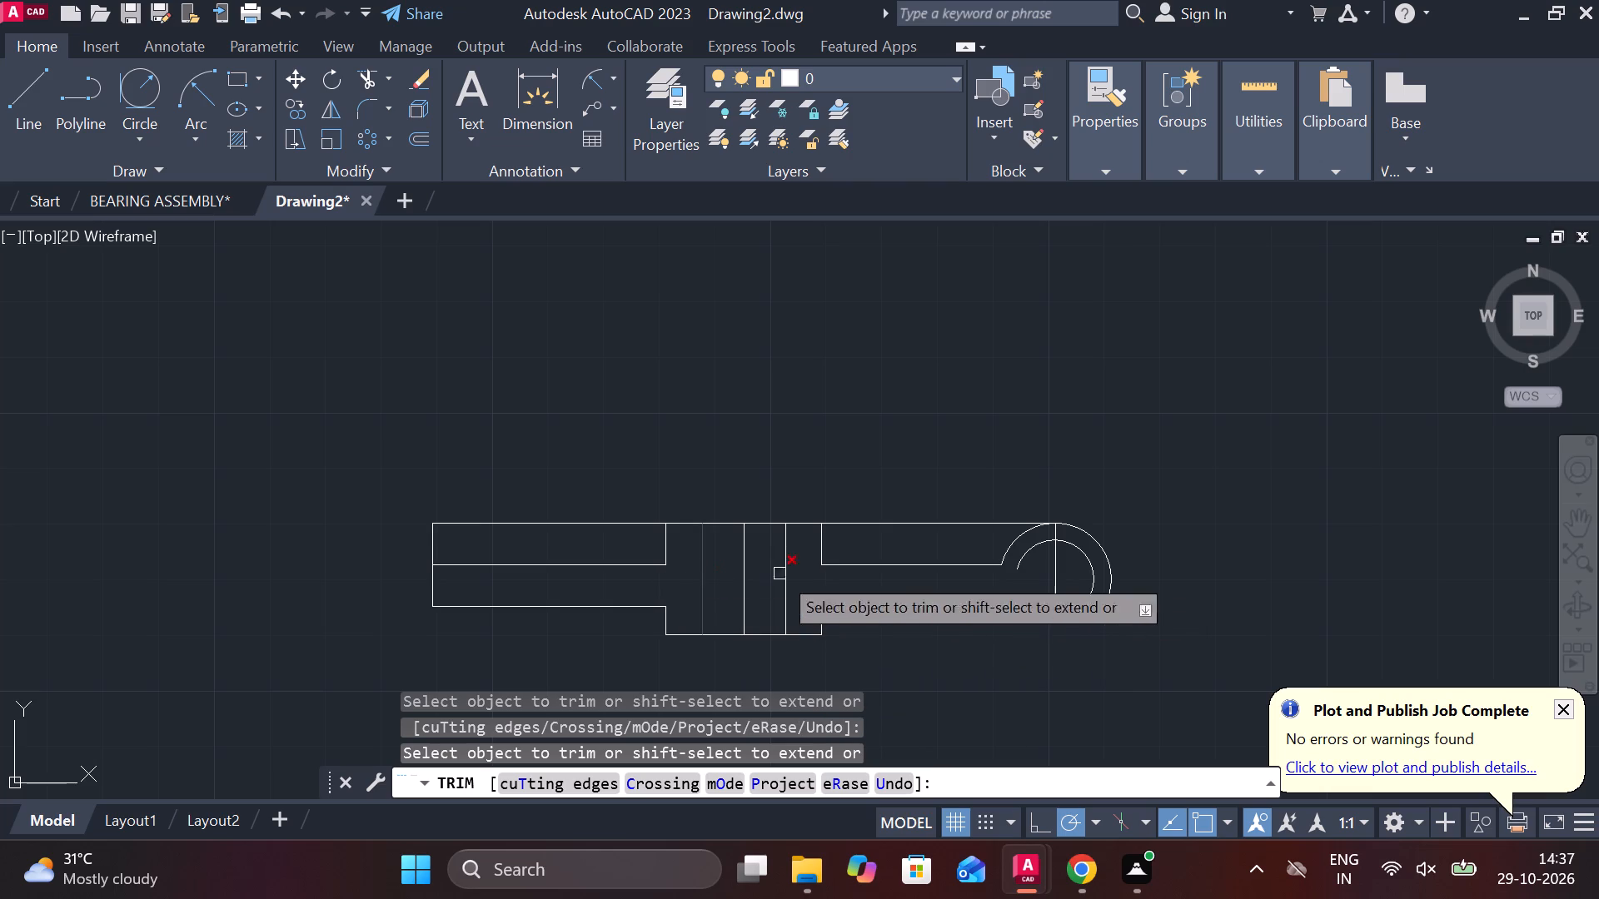
pyautogui.press('Escape')
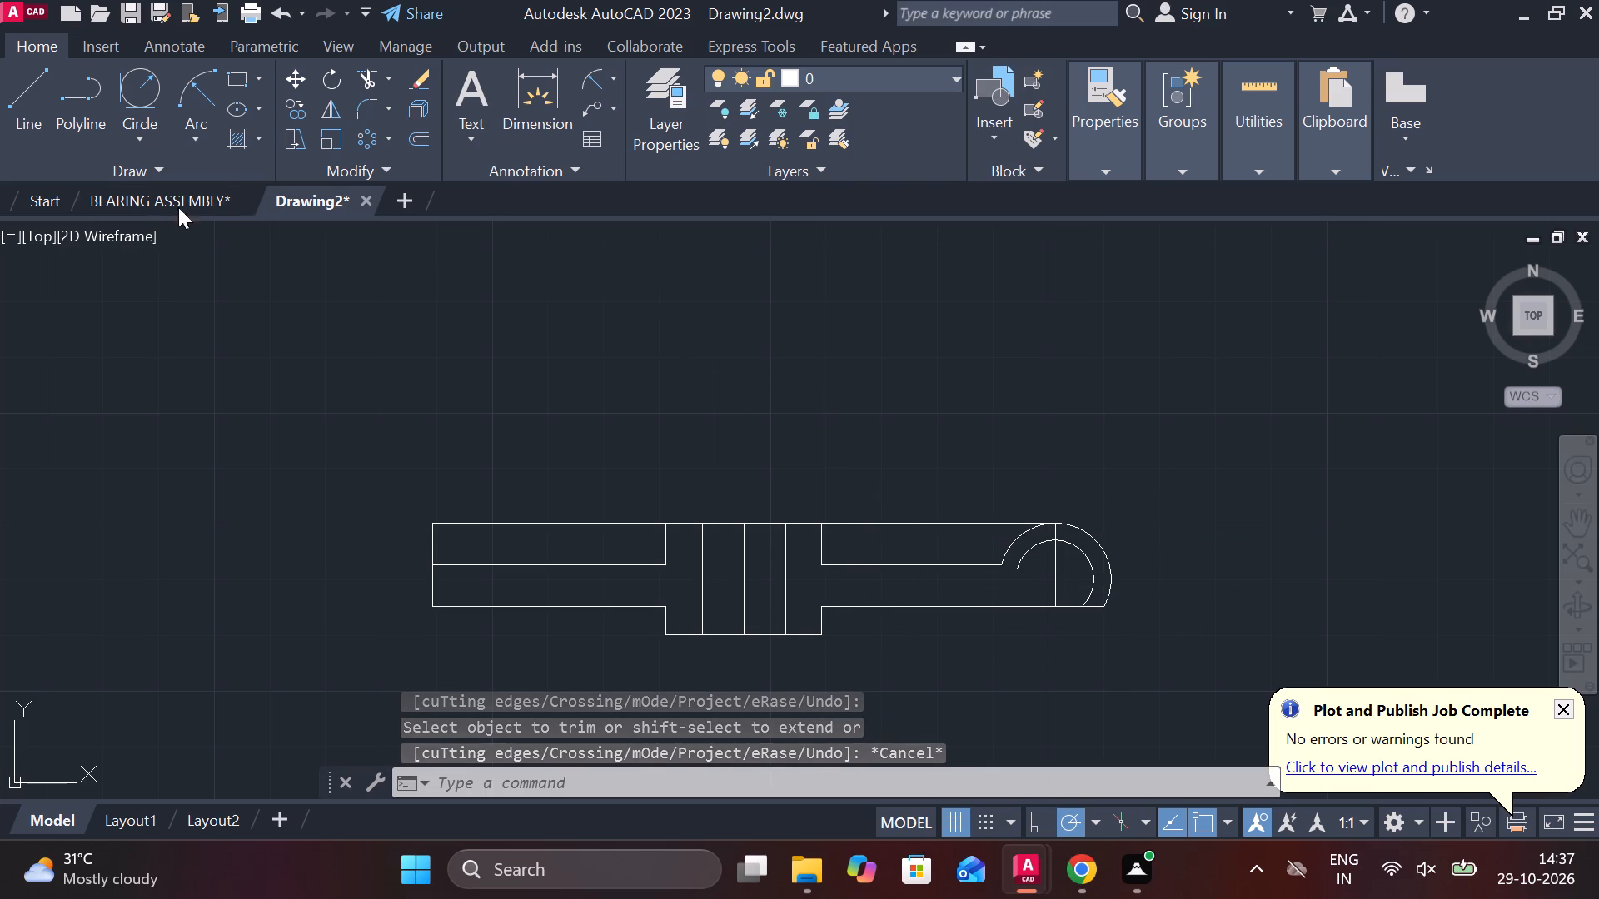
# Draw a circle of radius 4 tangent to the block's right side and the right arm's middle line.
pyautogui.click(145, 88)
pyautogui.scroll(3, 954, 663)
pyautogui.moveTo(646, 374); pyautogui.dragTo(725, 510, button='middle')
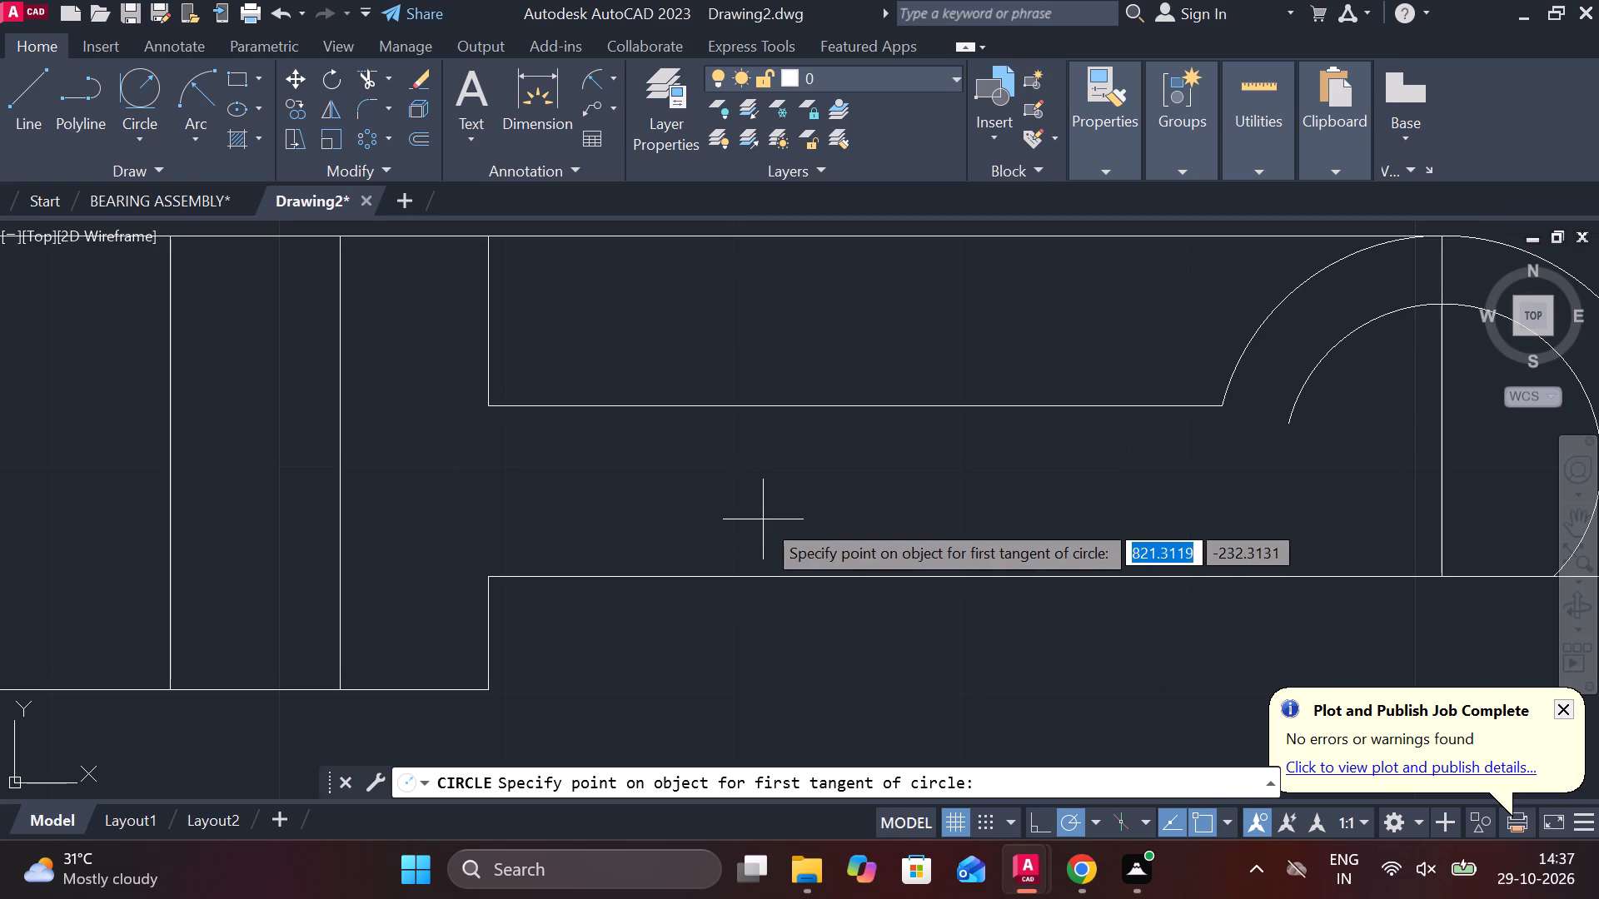
pyautogui.click(479, 320)
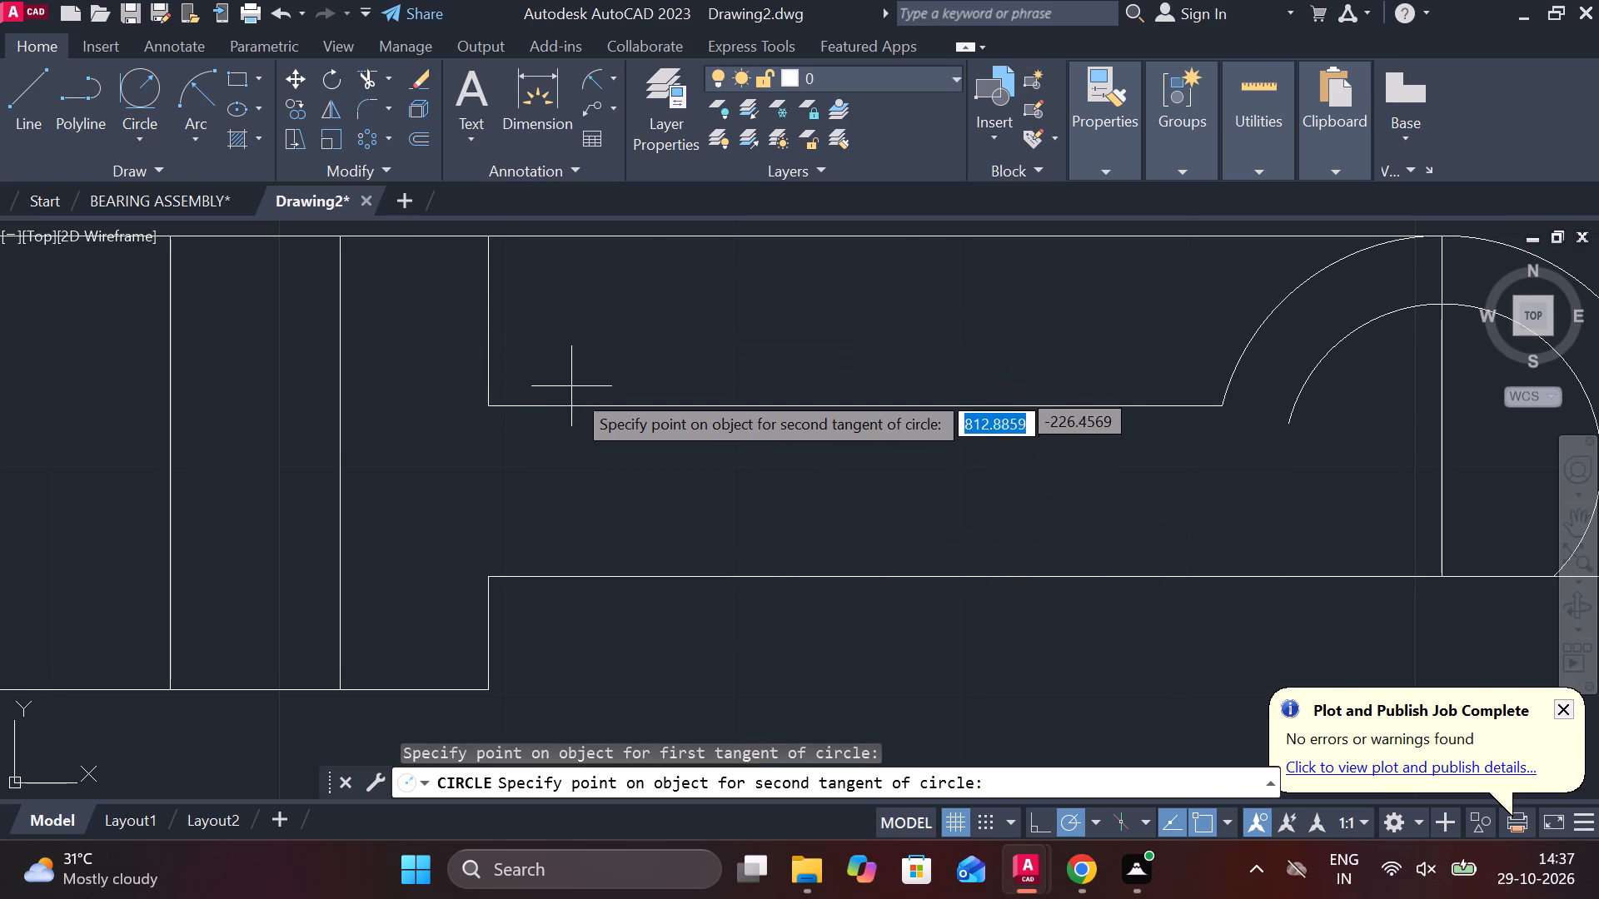
pyautogui.click(574, 393)
pyautogui.press('4')
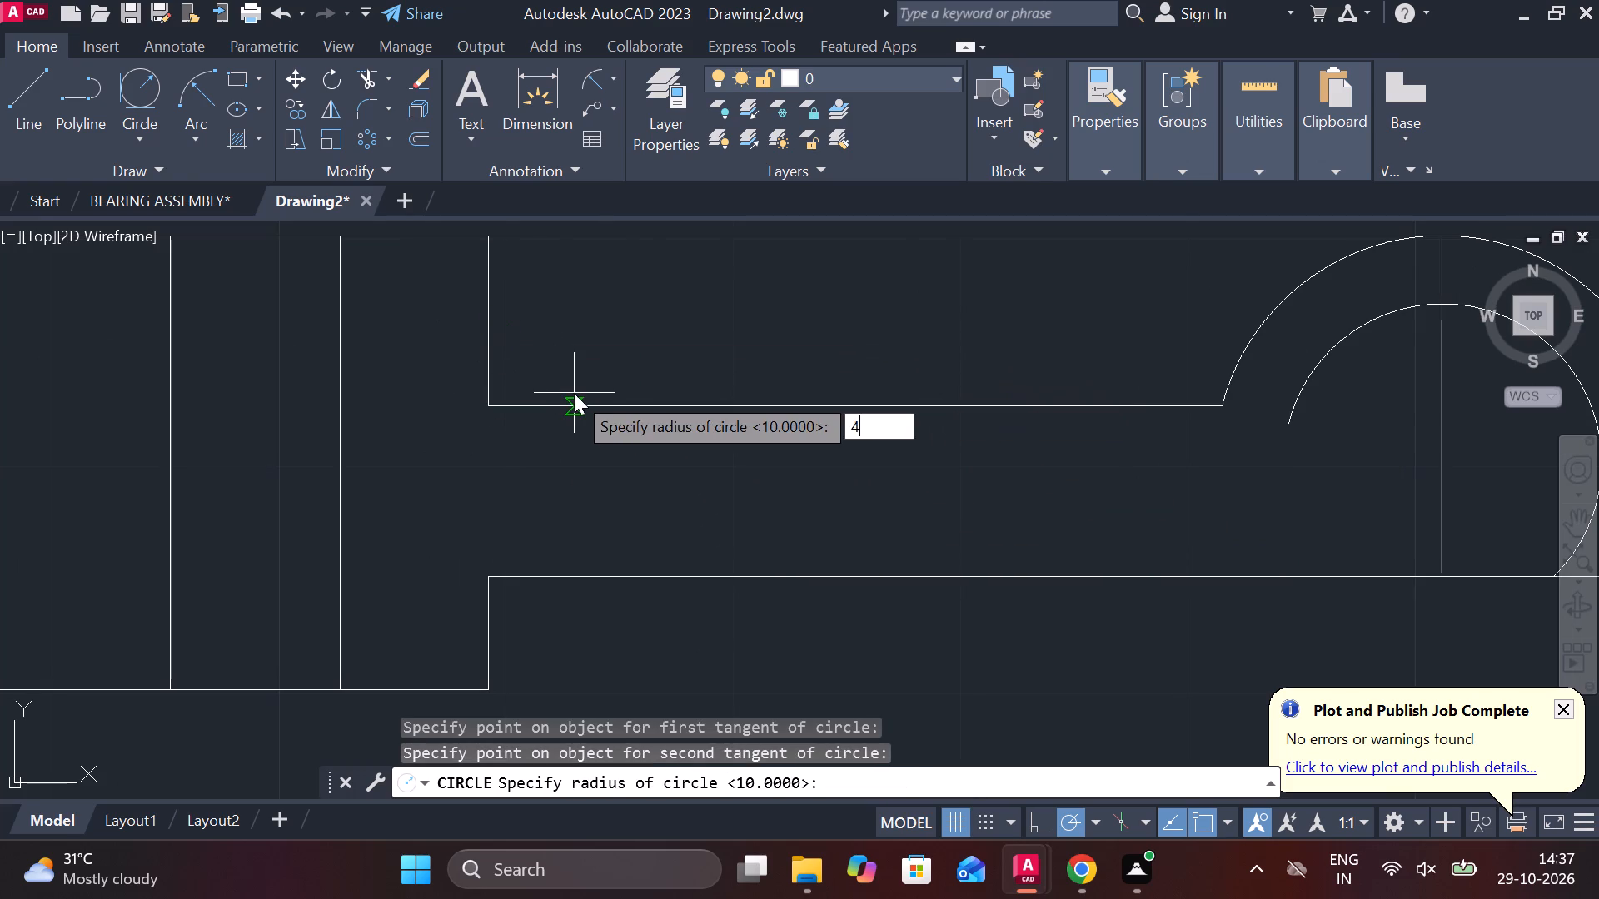
pyautogui.press('Return')
# Trim the square corner lines and the rest of the tangent circle, leaving a rounded corner between the block and right arm.
pyautogui.write('TR')
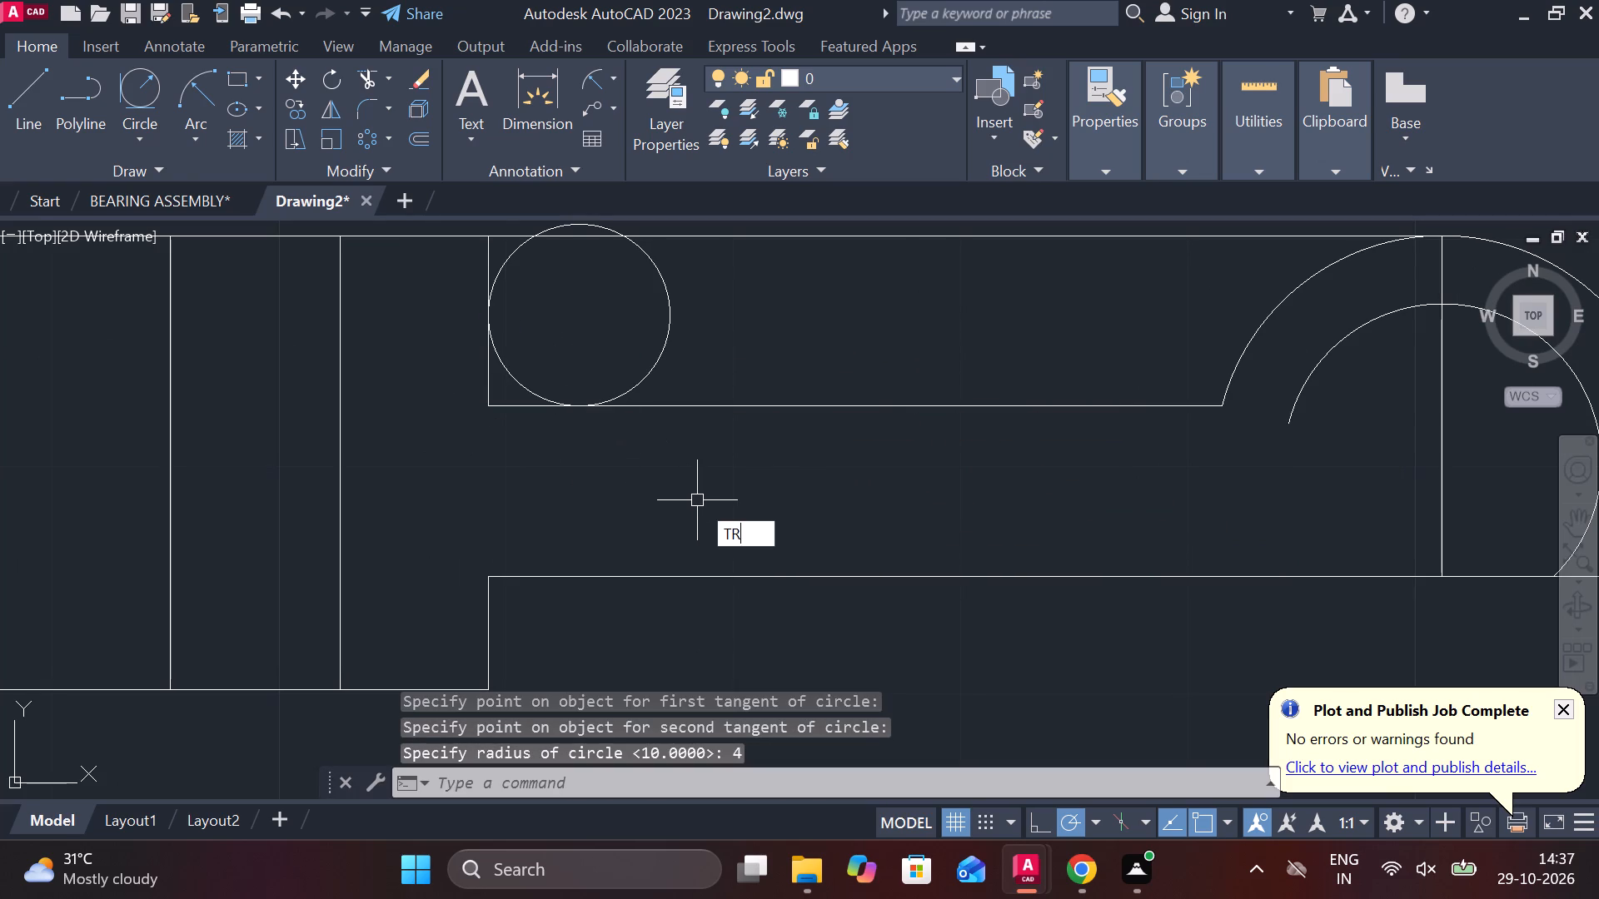
pyautogui.press('space')
pyautogui.click(505, 411)
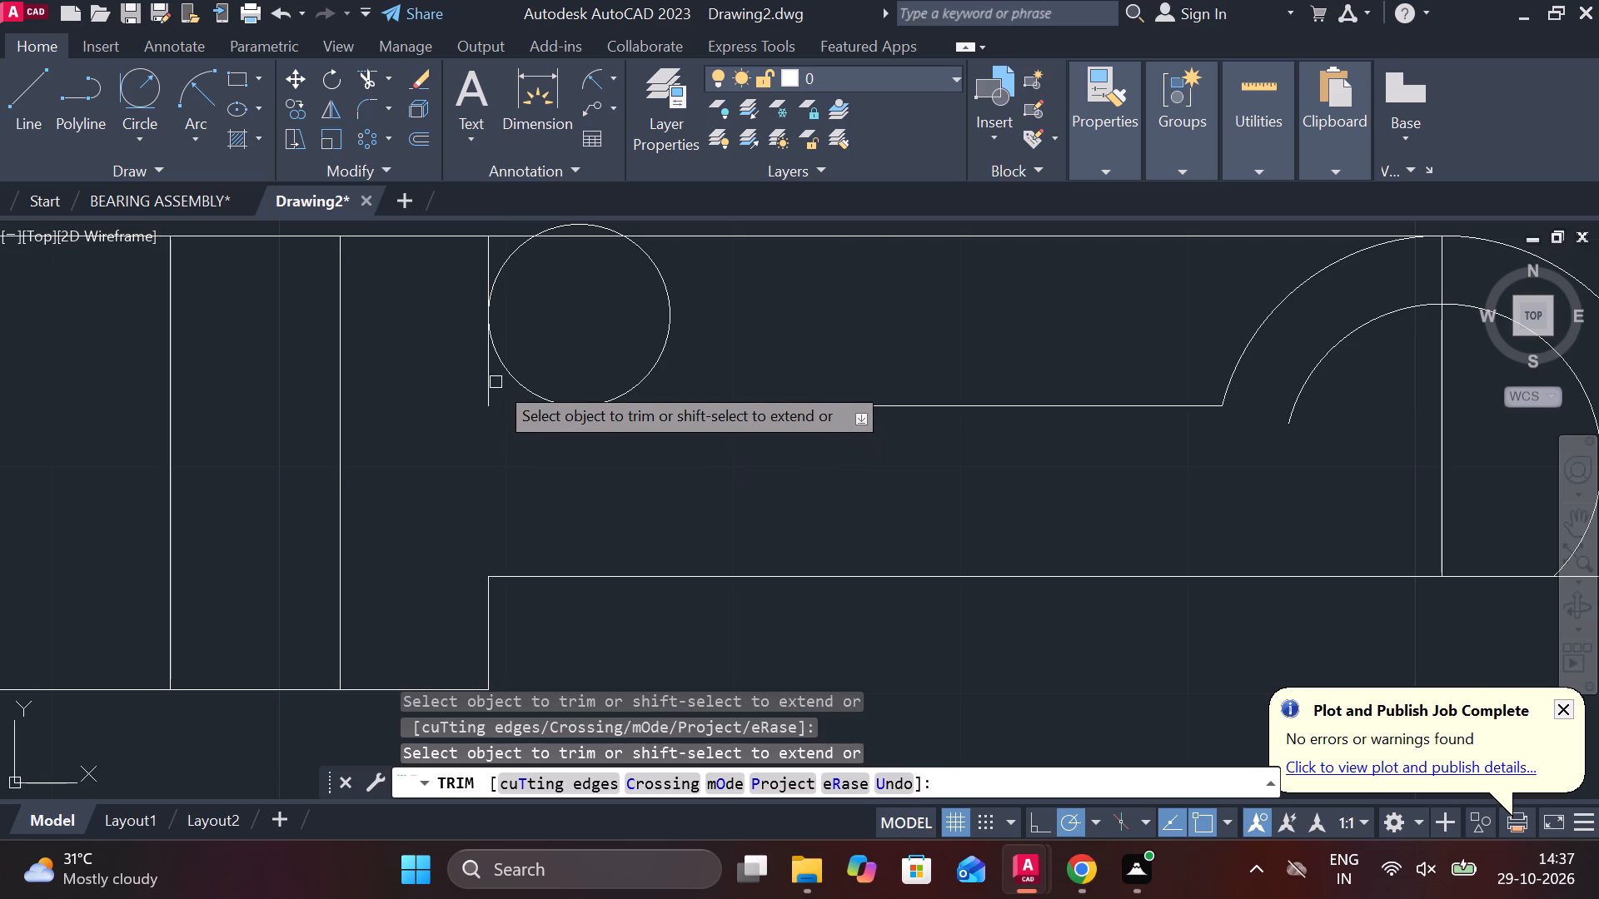
pyautogui.click(487, 374)
pyautogui.middleClick(491, 378)
pyautogui.moveTo(501, 404); pyautogui.dragTo(526, 443, button='middle')
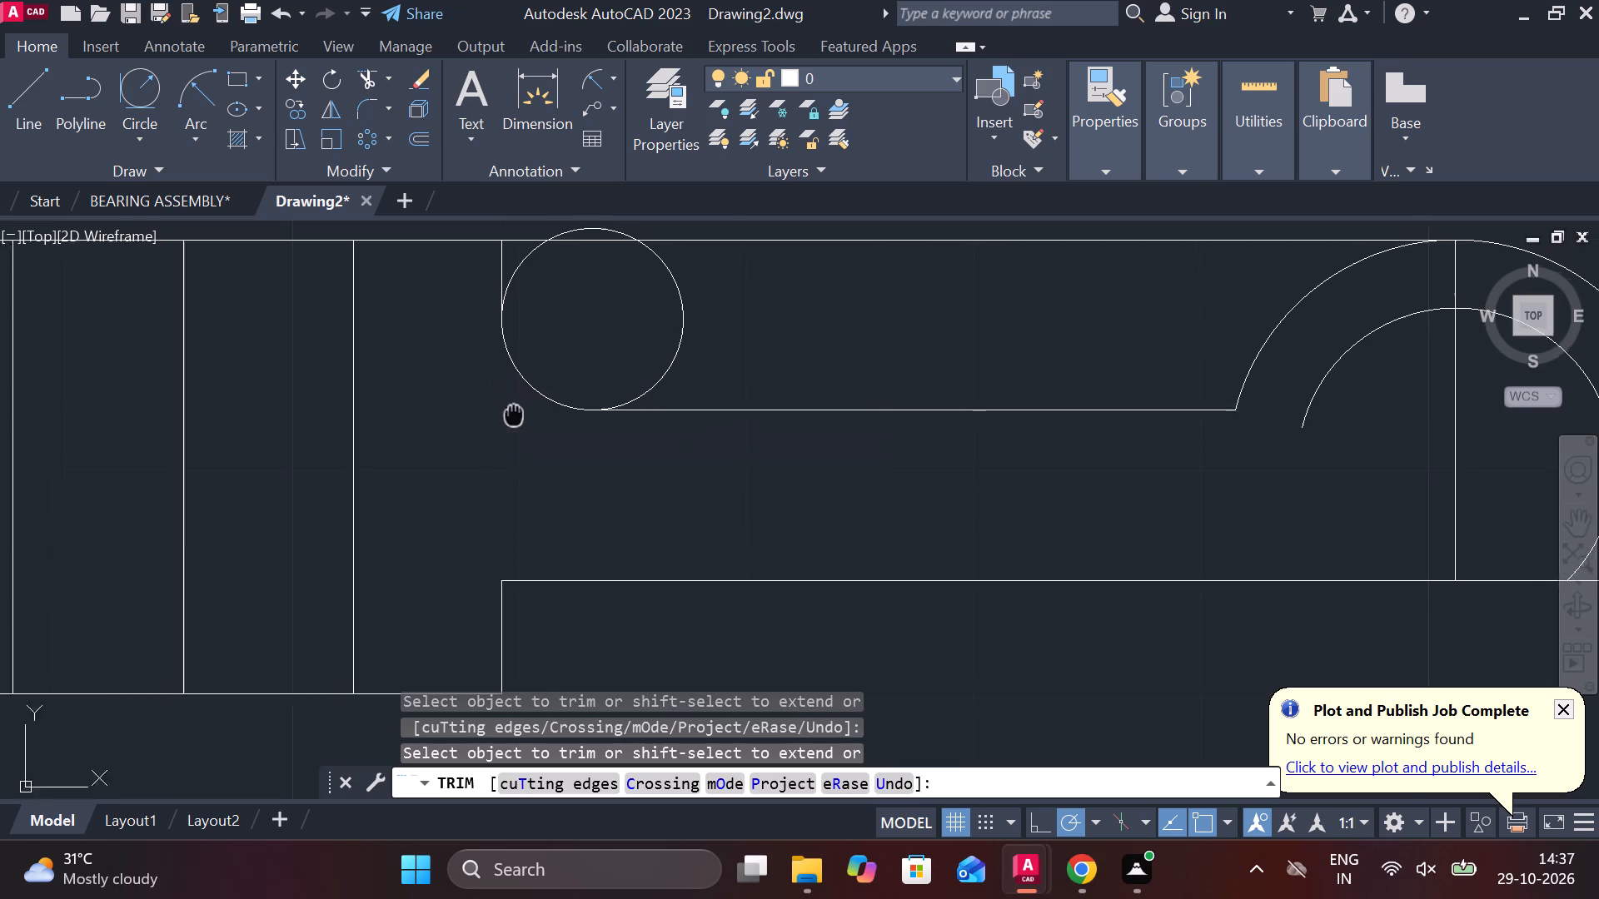
pyautogui.moveTo(526, 443); pyautogui.dragTo(558, 523, button='middle')
pyautogui.click(580, 371)
pyautogui.click(630, 340)
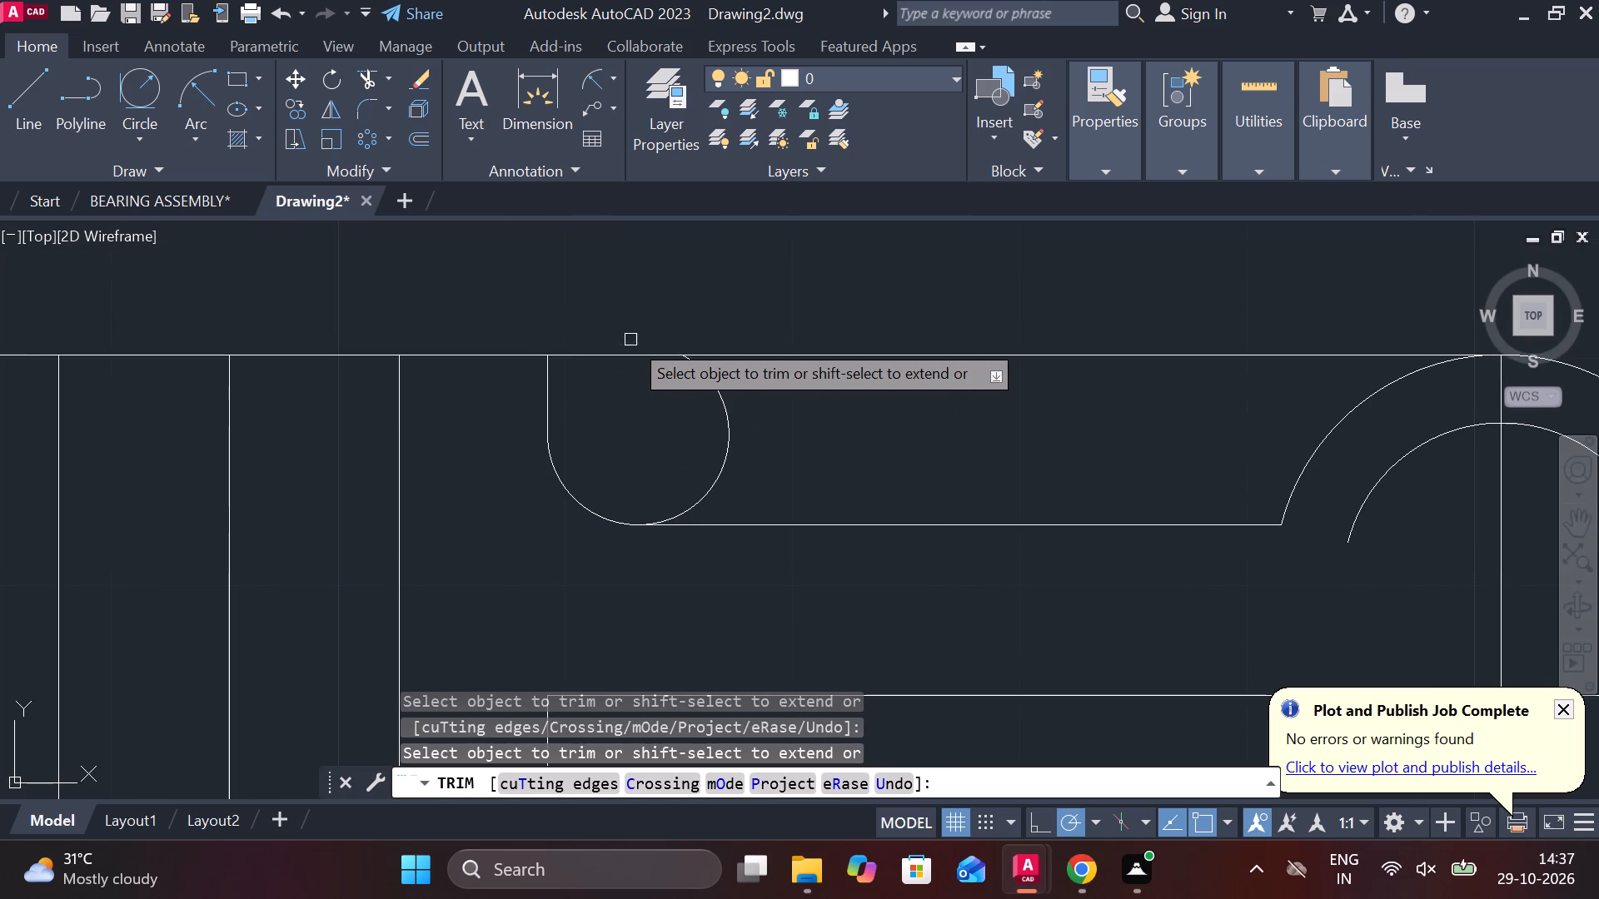
pyautogui.click(729, 430)
pyautogui.scroll(-2, 775, 438)
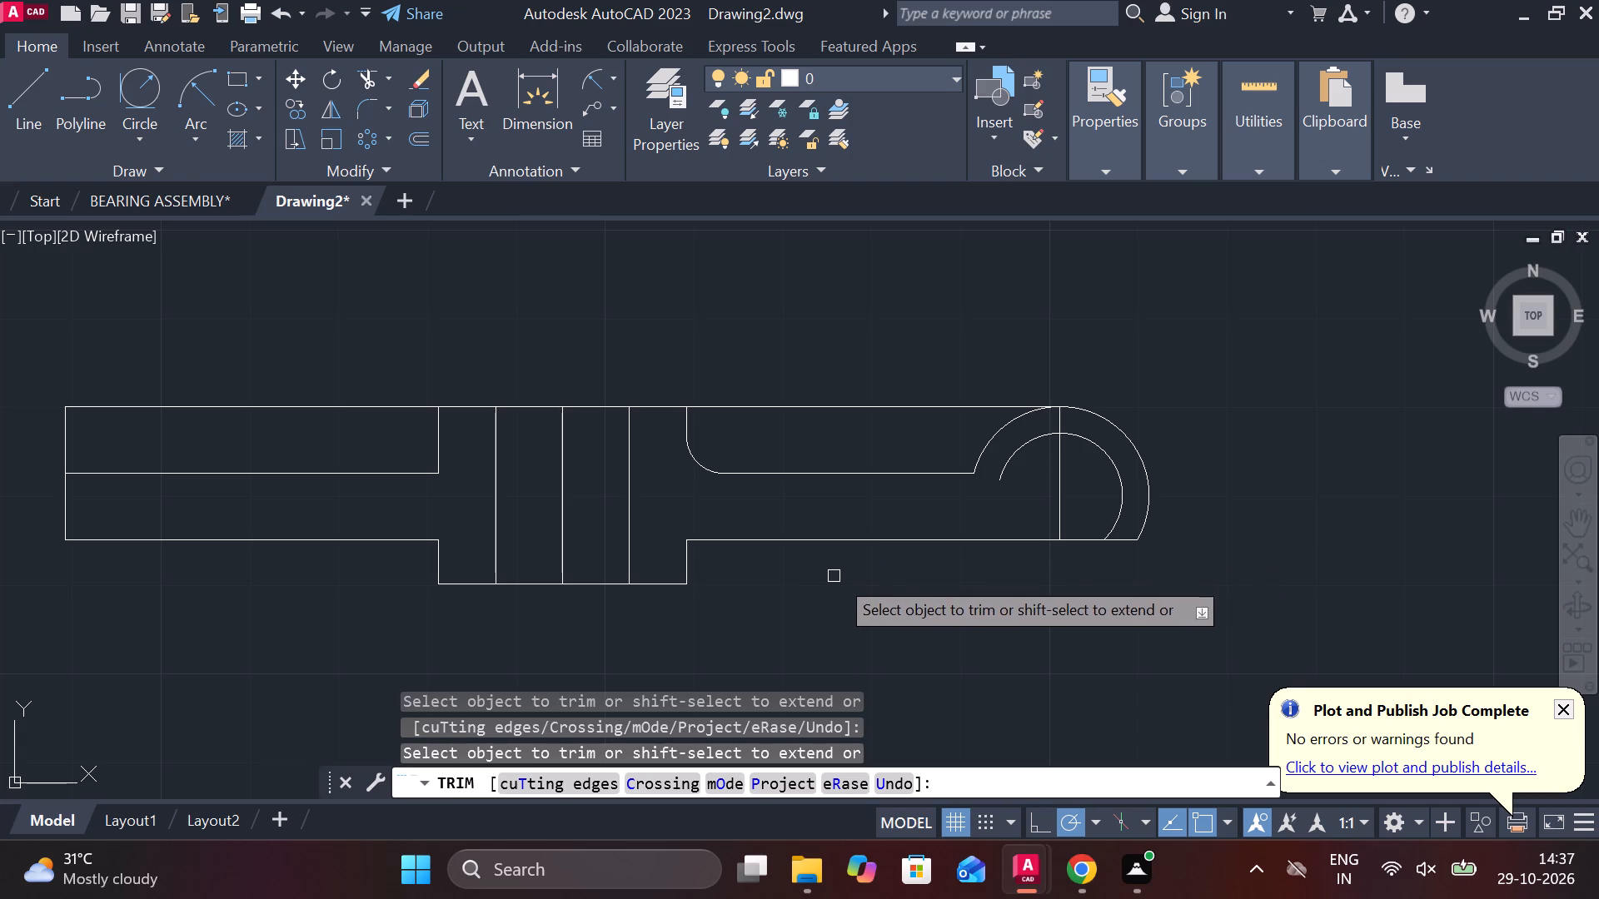
pyautogui.press('Escape')
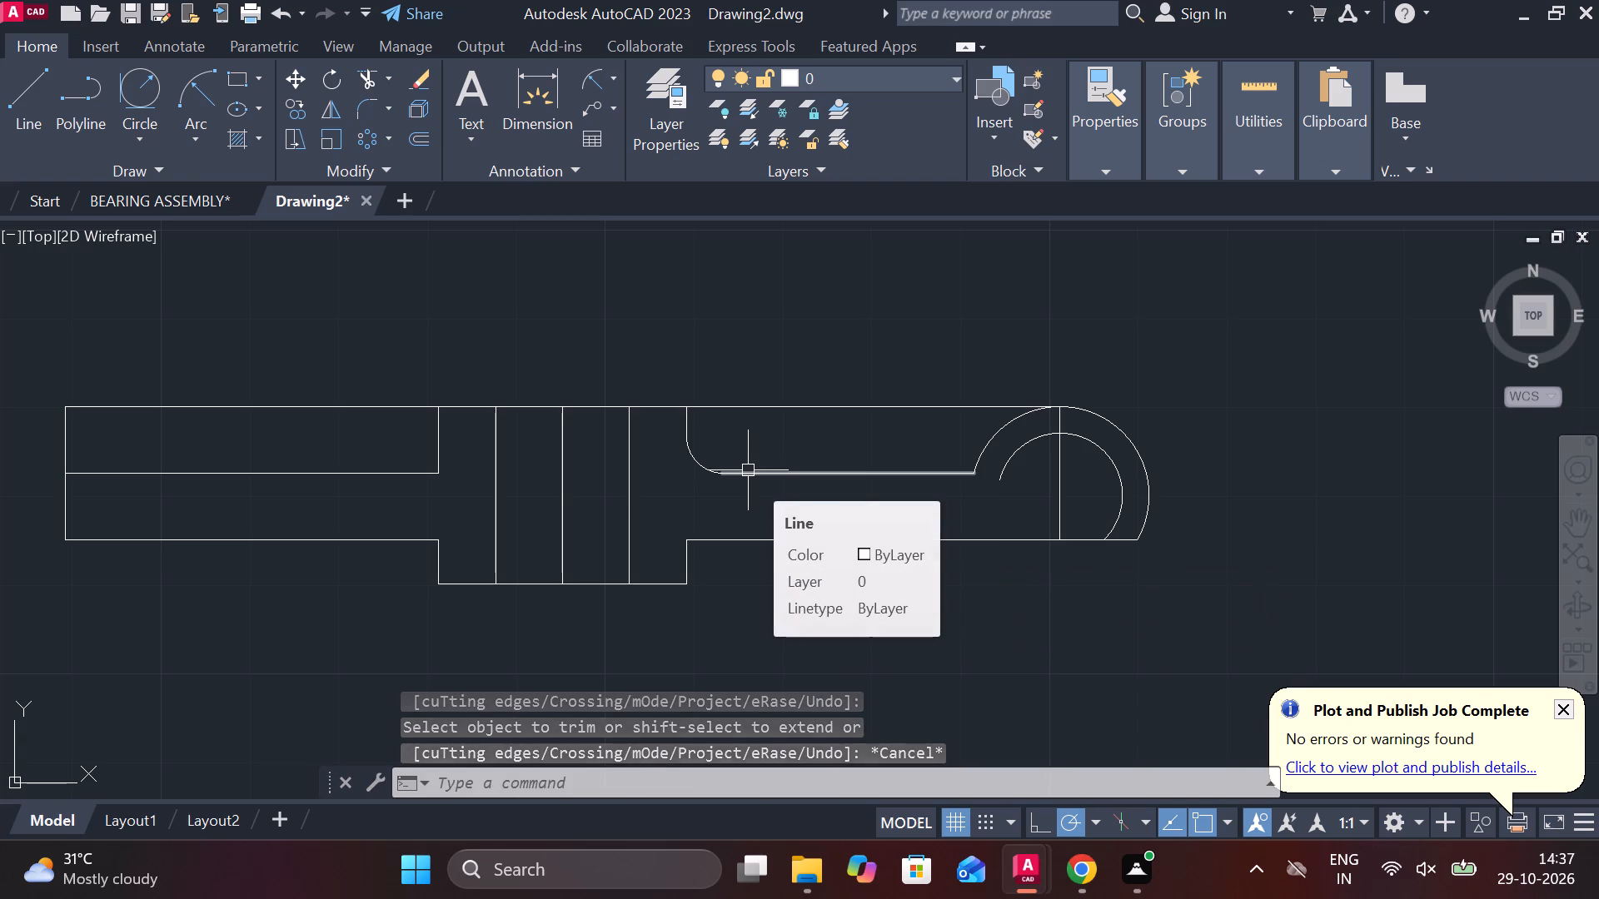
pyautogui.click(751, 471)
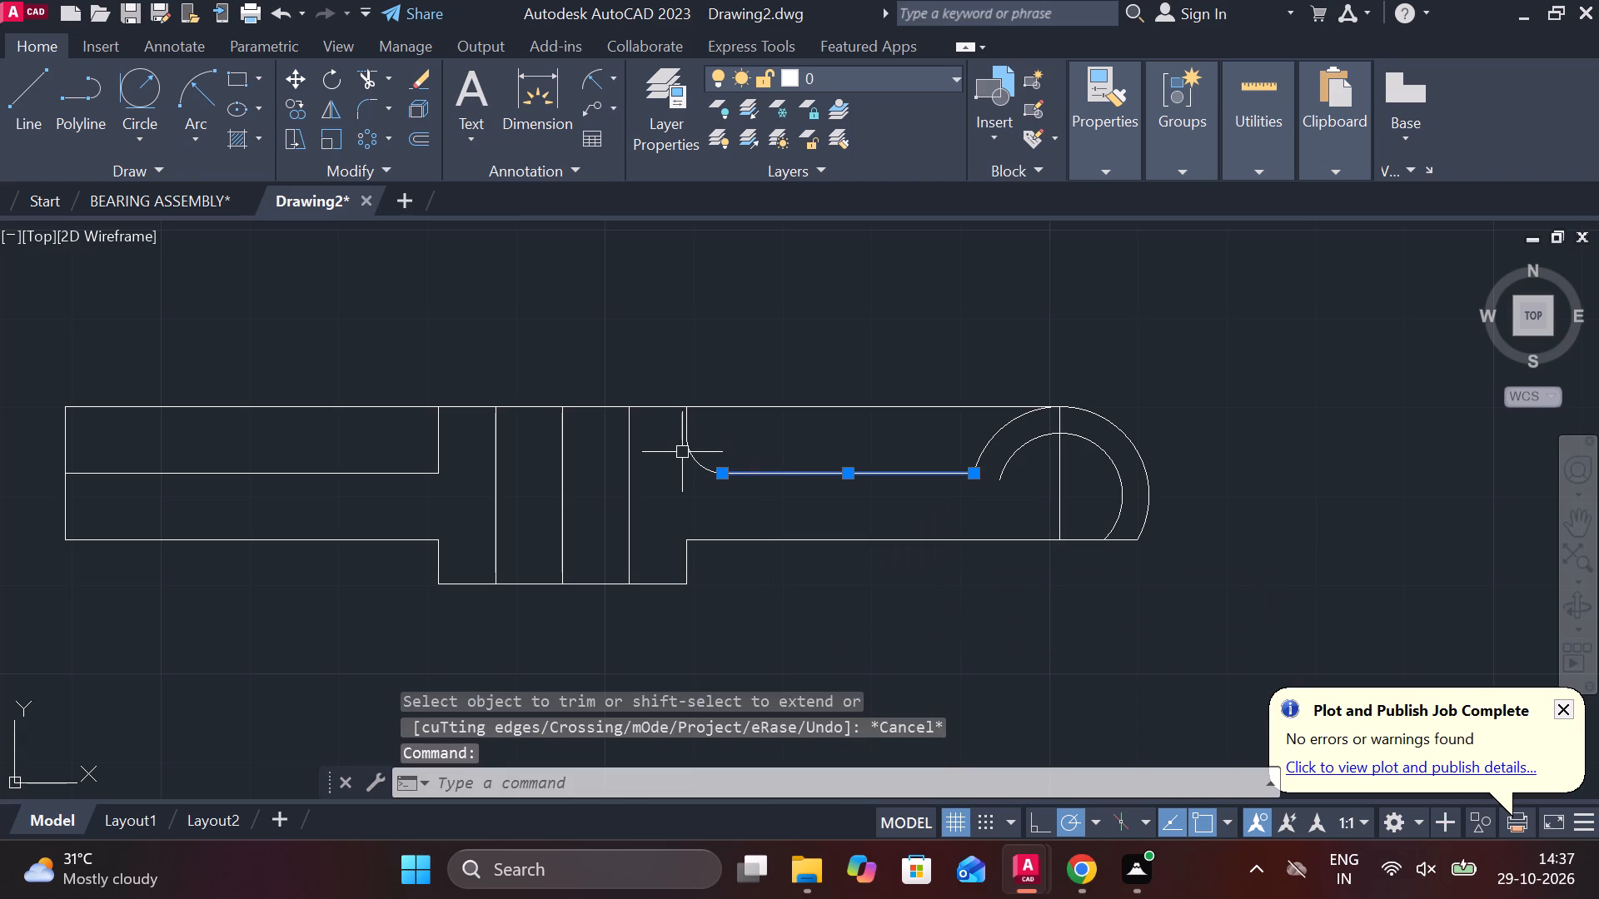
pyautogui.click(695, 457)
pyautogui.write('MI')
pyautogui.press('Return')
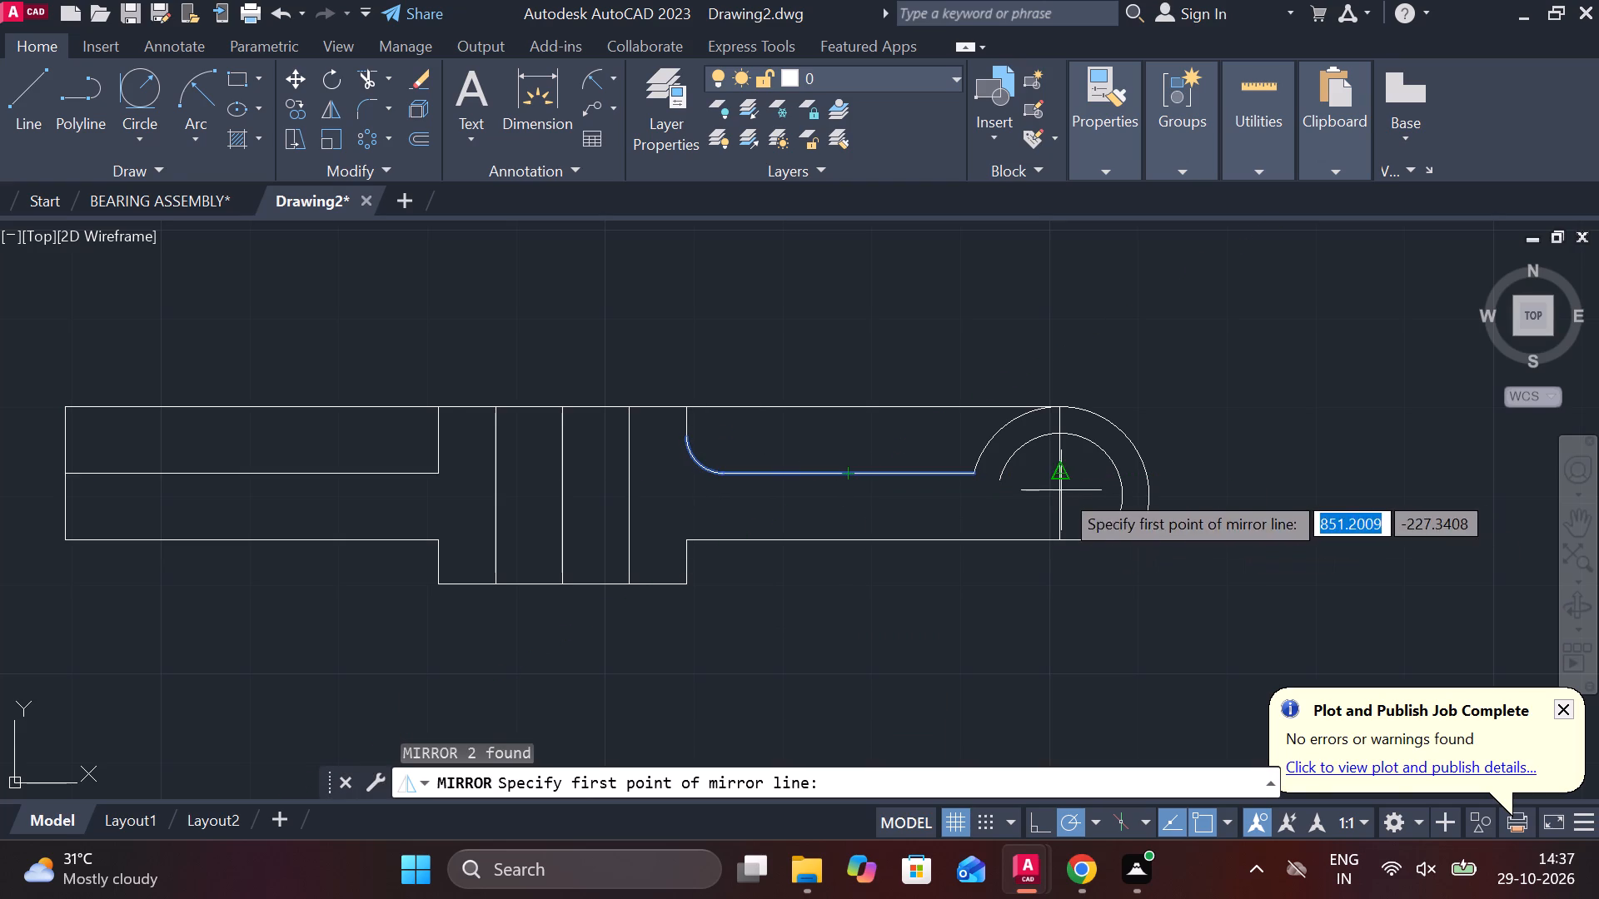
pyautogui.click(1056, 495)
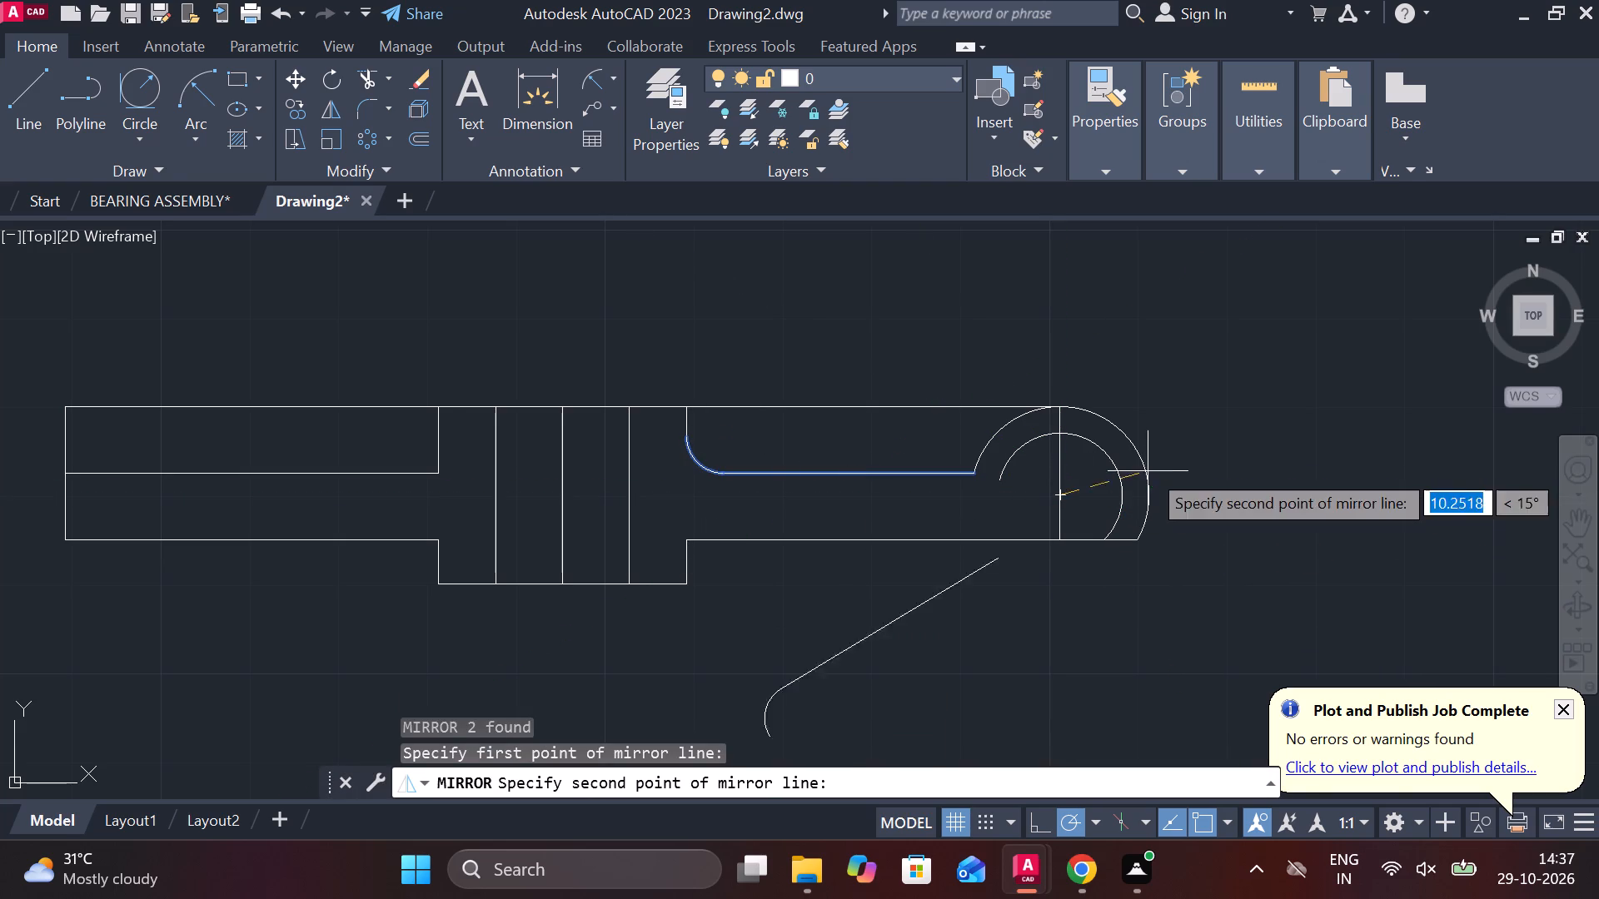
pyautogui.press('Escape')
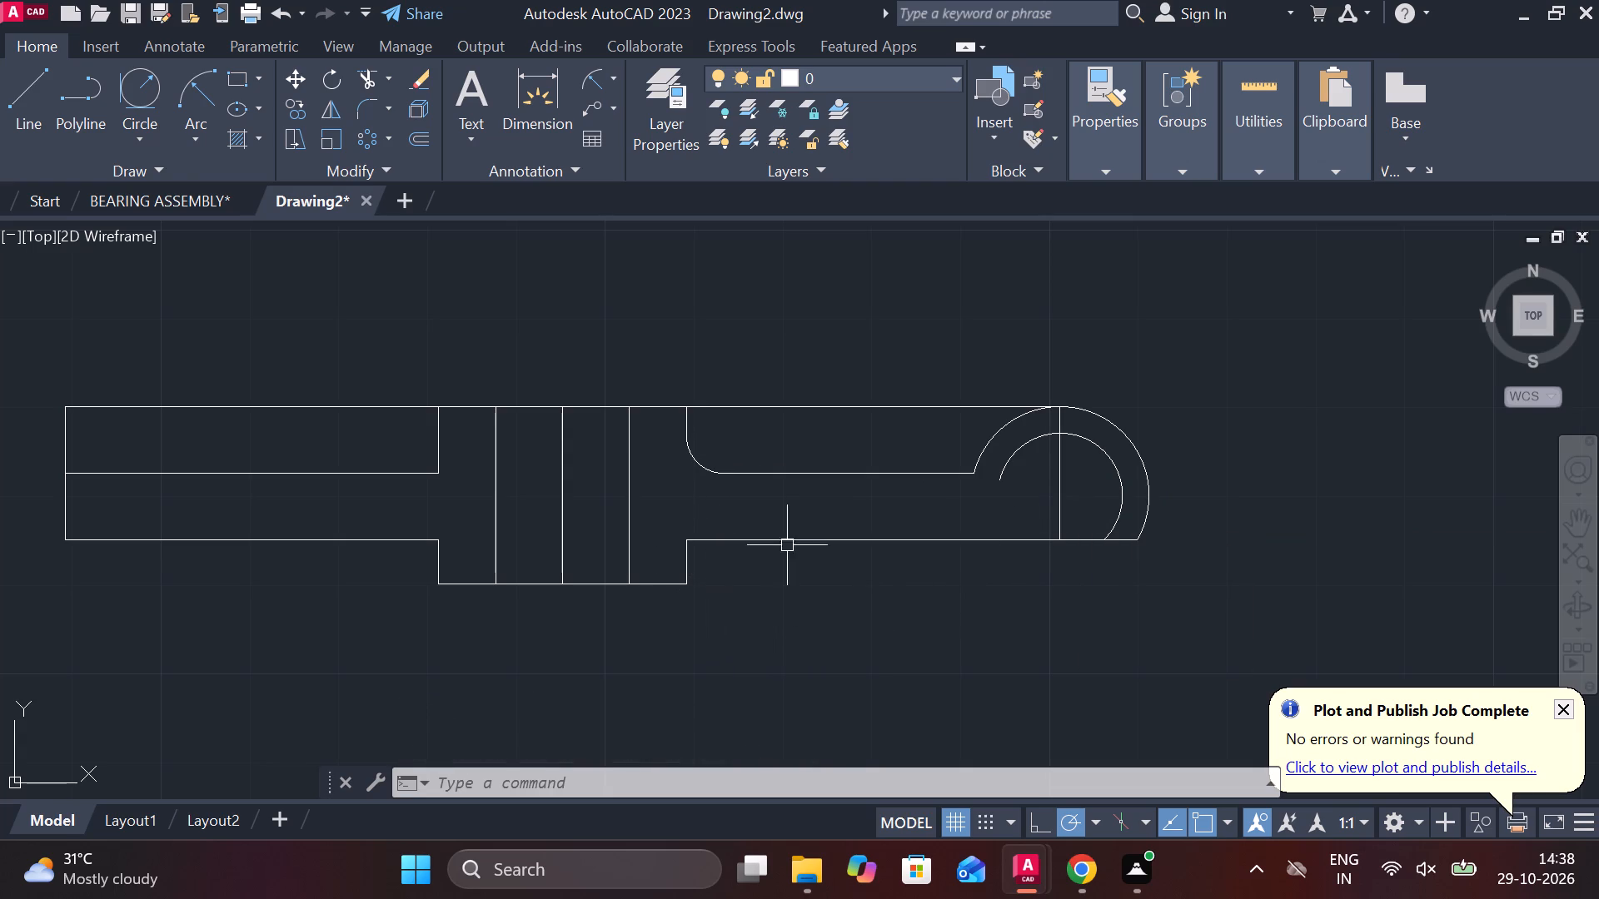
# Offset the right arm's middle line 3 downward.
pyautogui.click(811, 477)
pyautogui.press('o')
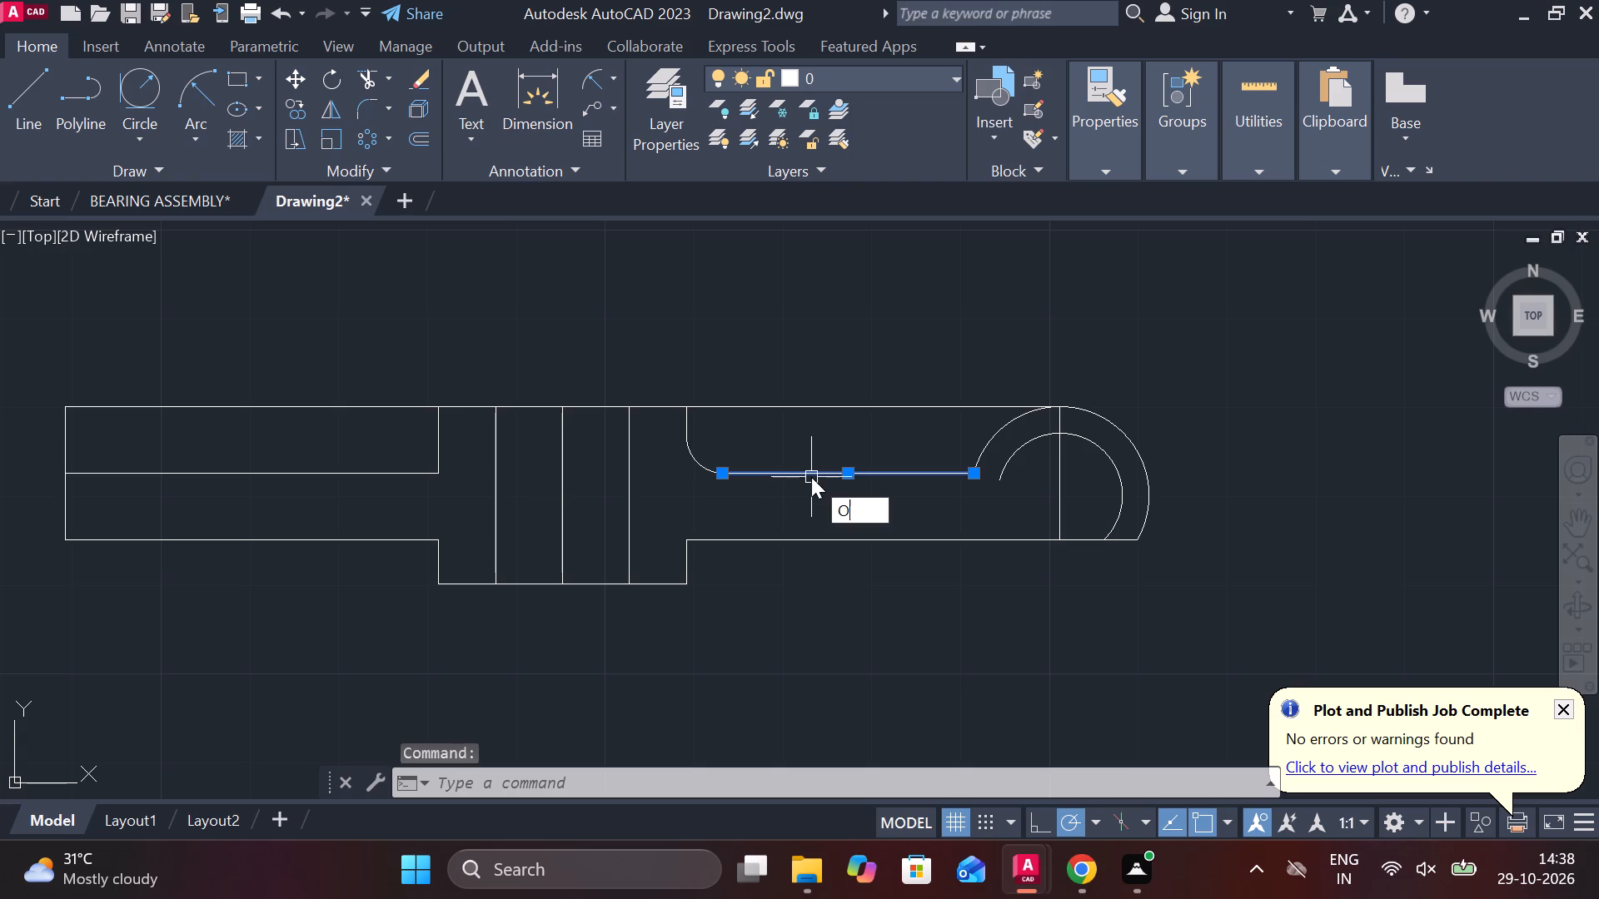
pyautogui.press('Return')
pyautogui.press('Return')
pyautogui.write('3V')
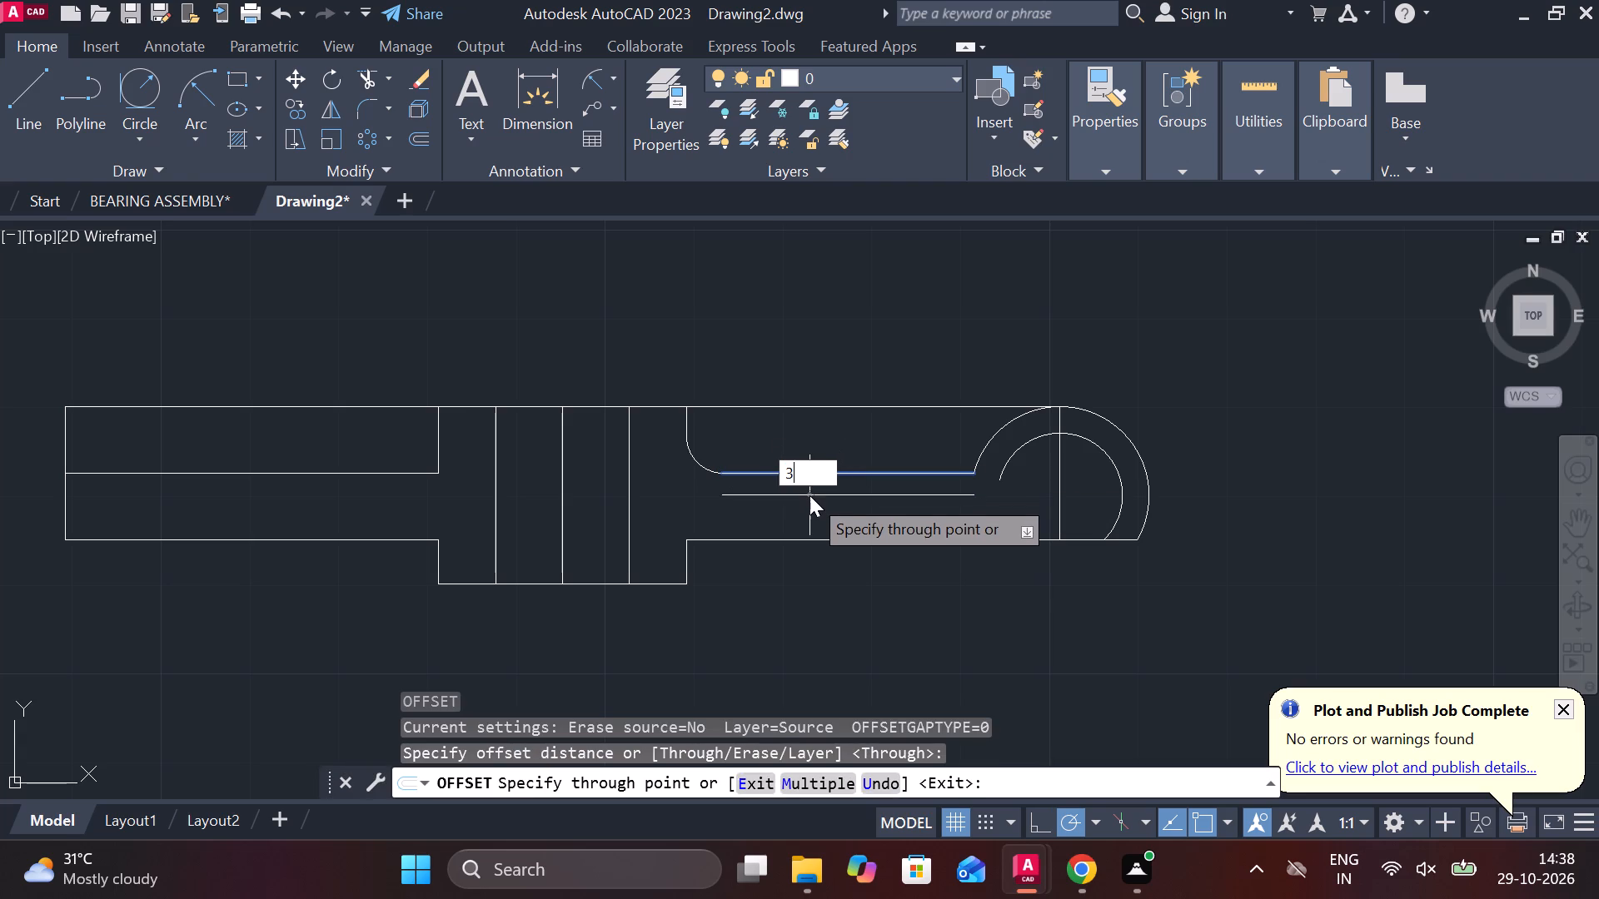
pyautogui.press('BackSpace')
pyautogui.press('Return')
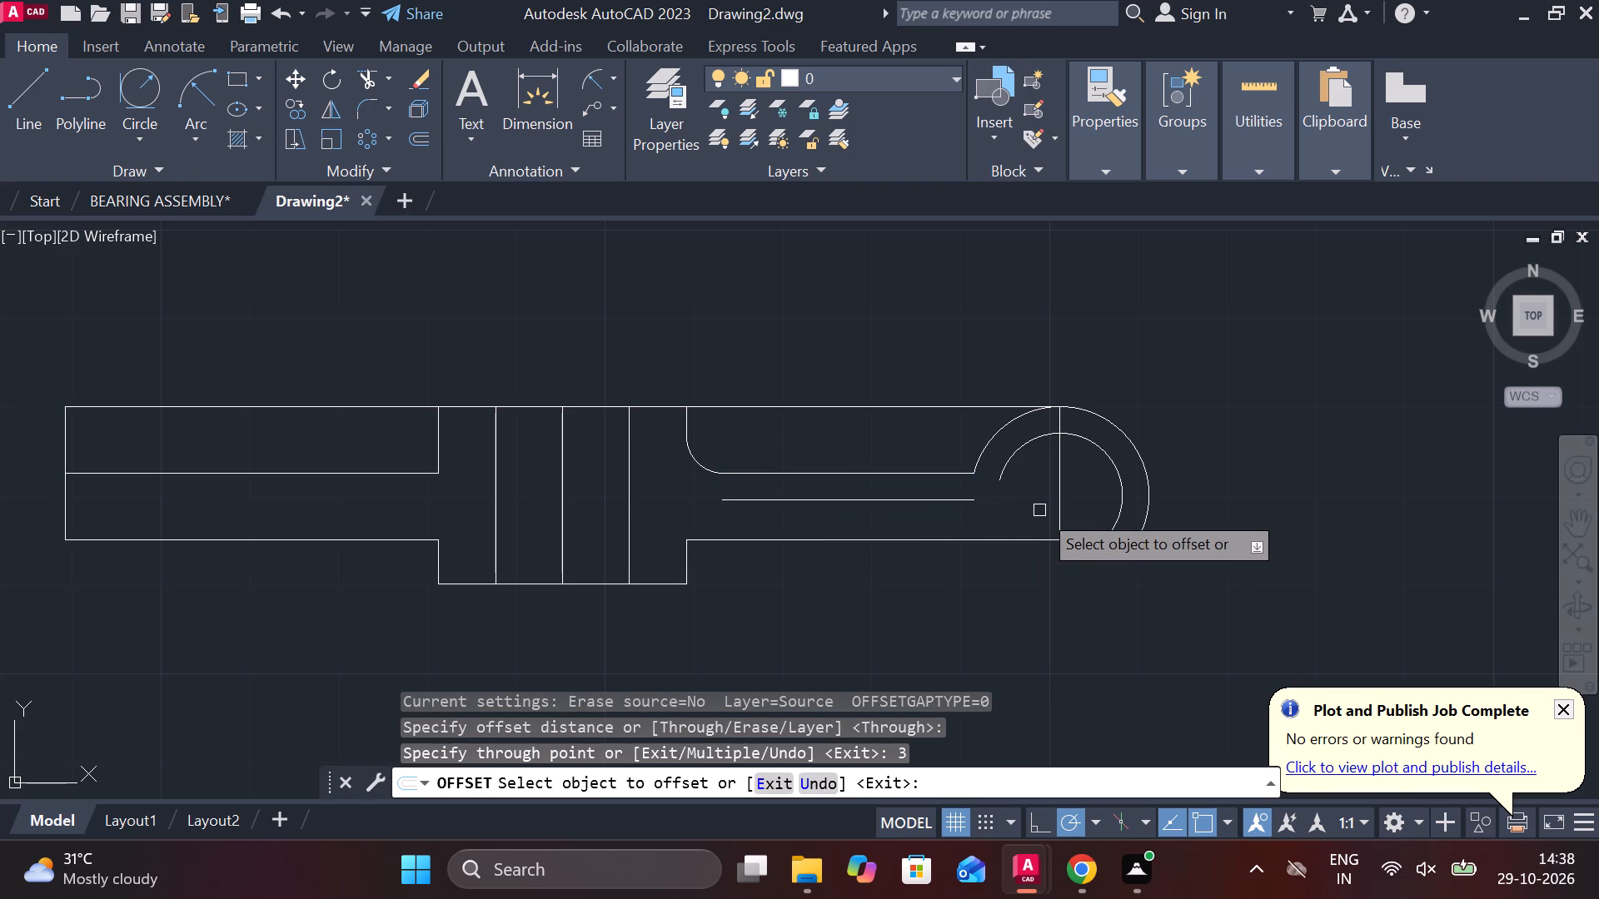
pyautogui.press('Escape')
# Stretch the right end of the offset line about 3 further right, to beneath the inner arc's left end.
pyautogui.click(959, 496)
pyautogui.click(980, 502)
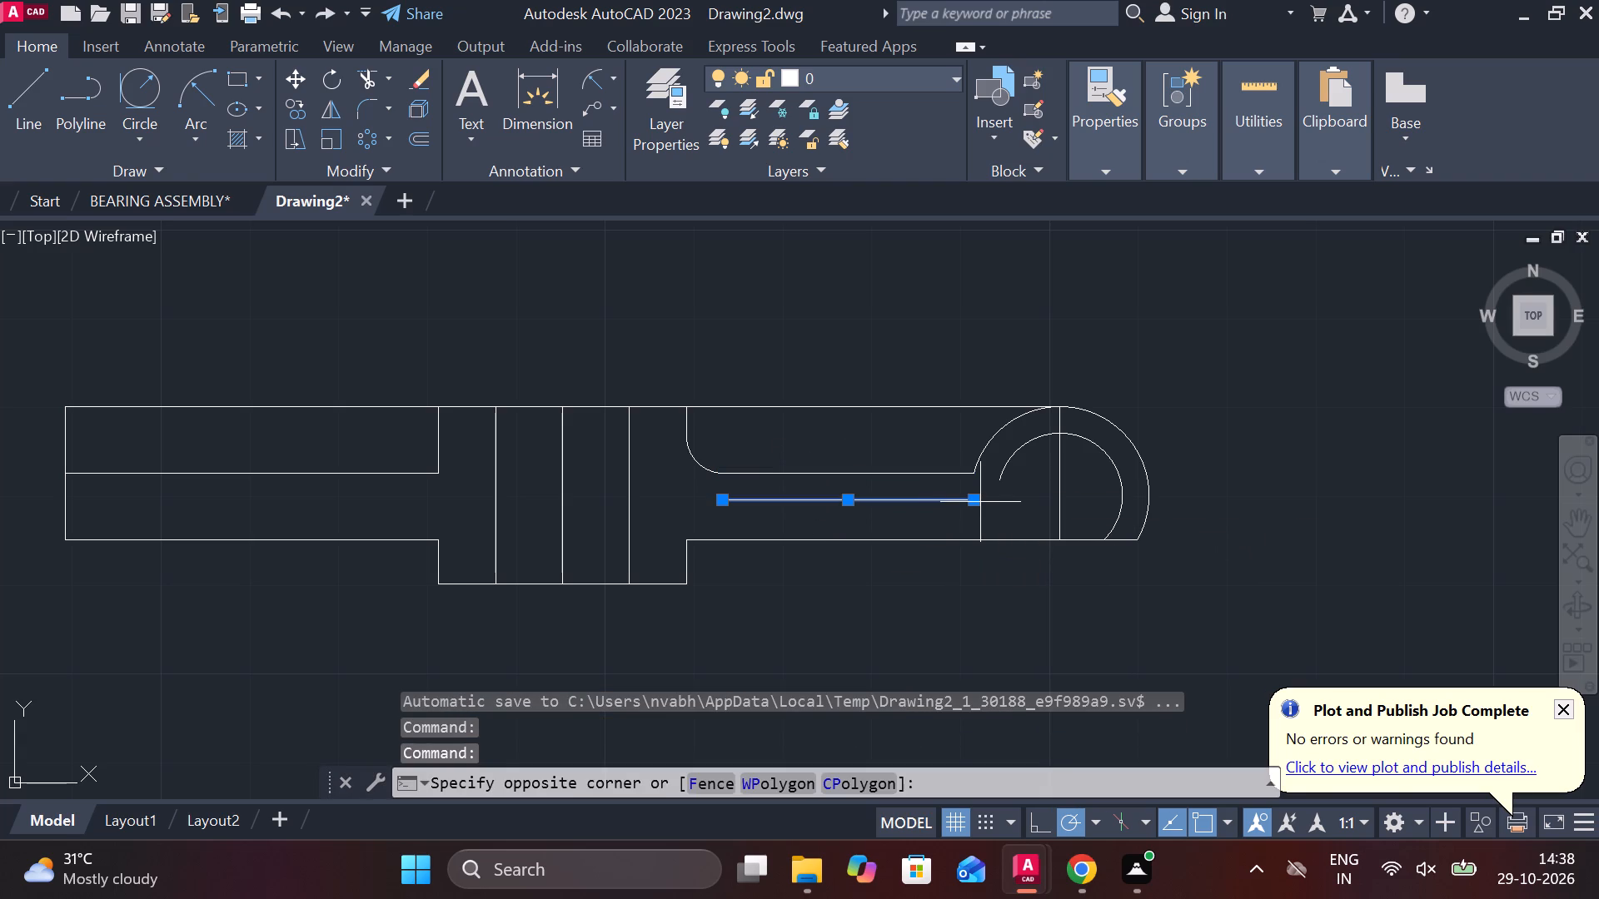
pyautogui.press('Escape')
pyautogui.click(977, 501)
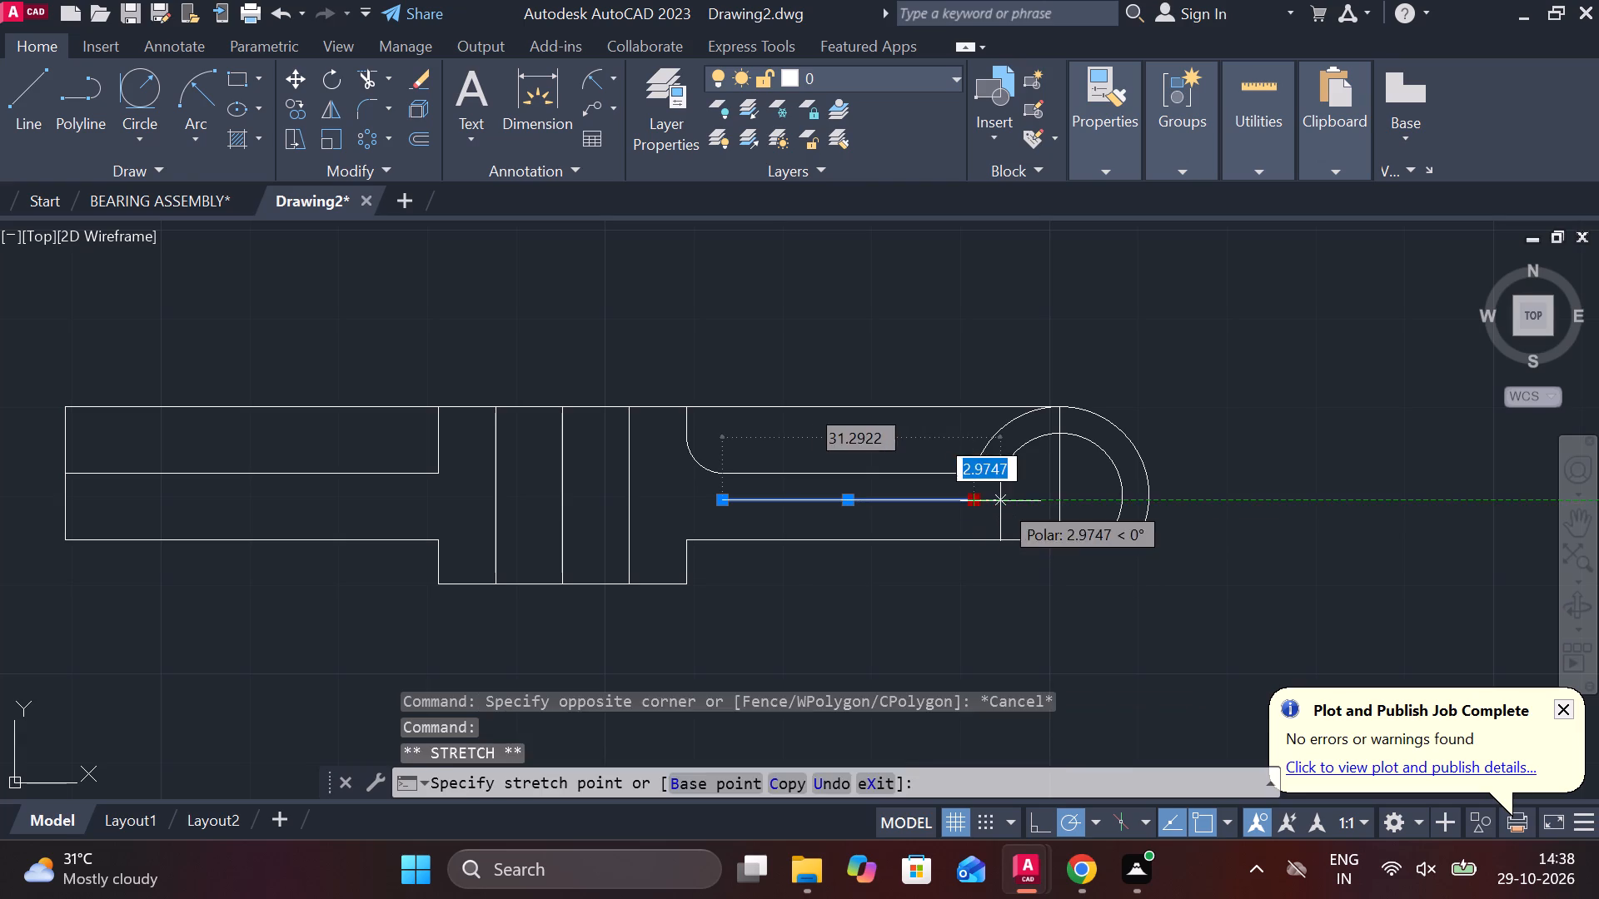
pyautogui.click(1000, 501)
pyautogui.press('Escape')
# Extend the left end of the inner arc down to the offset line.
pyautogui.write('EX')
pyautogui.press('space')
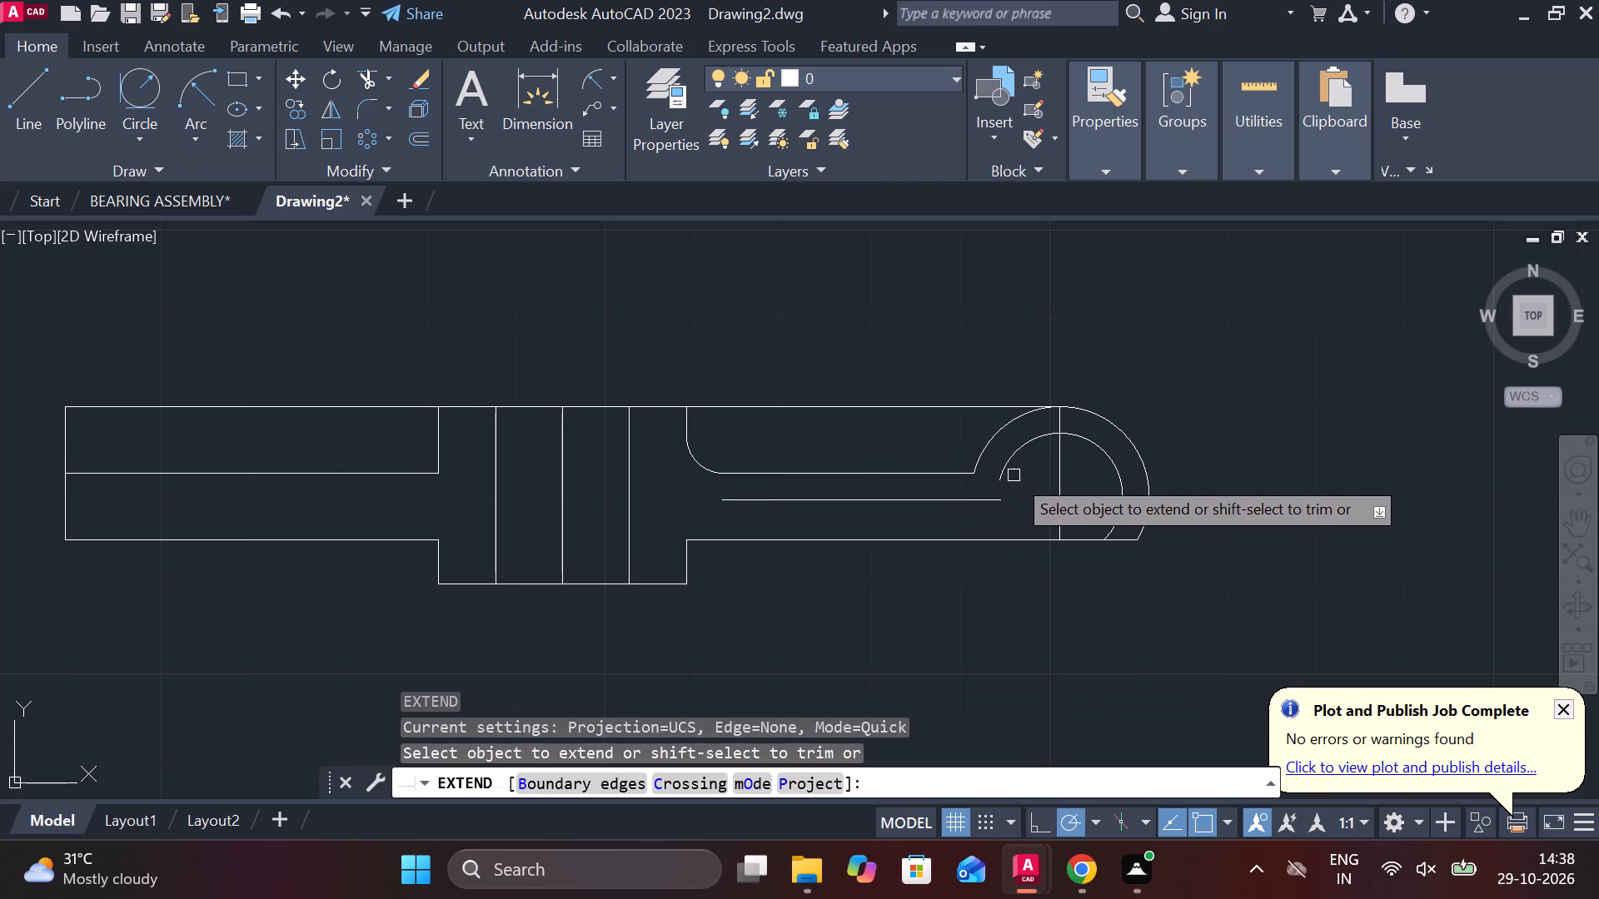
pyautogui.click(1009, 473)
pyautogui.scroll(2, 998, 496)
pyautogui.press('Escape')
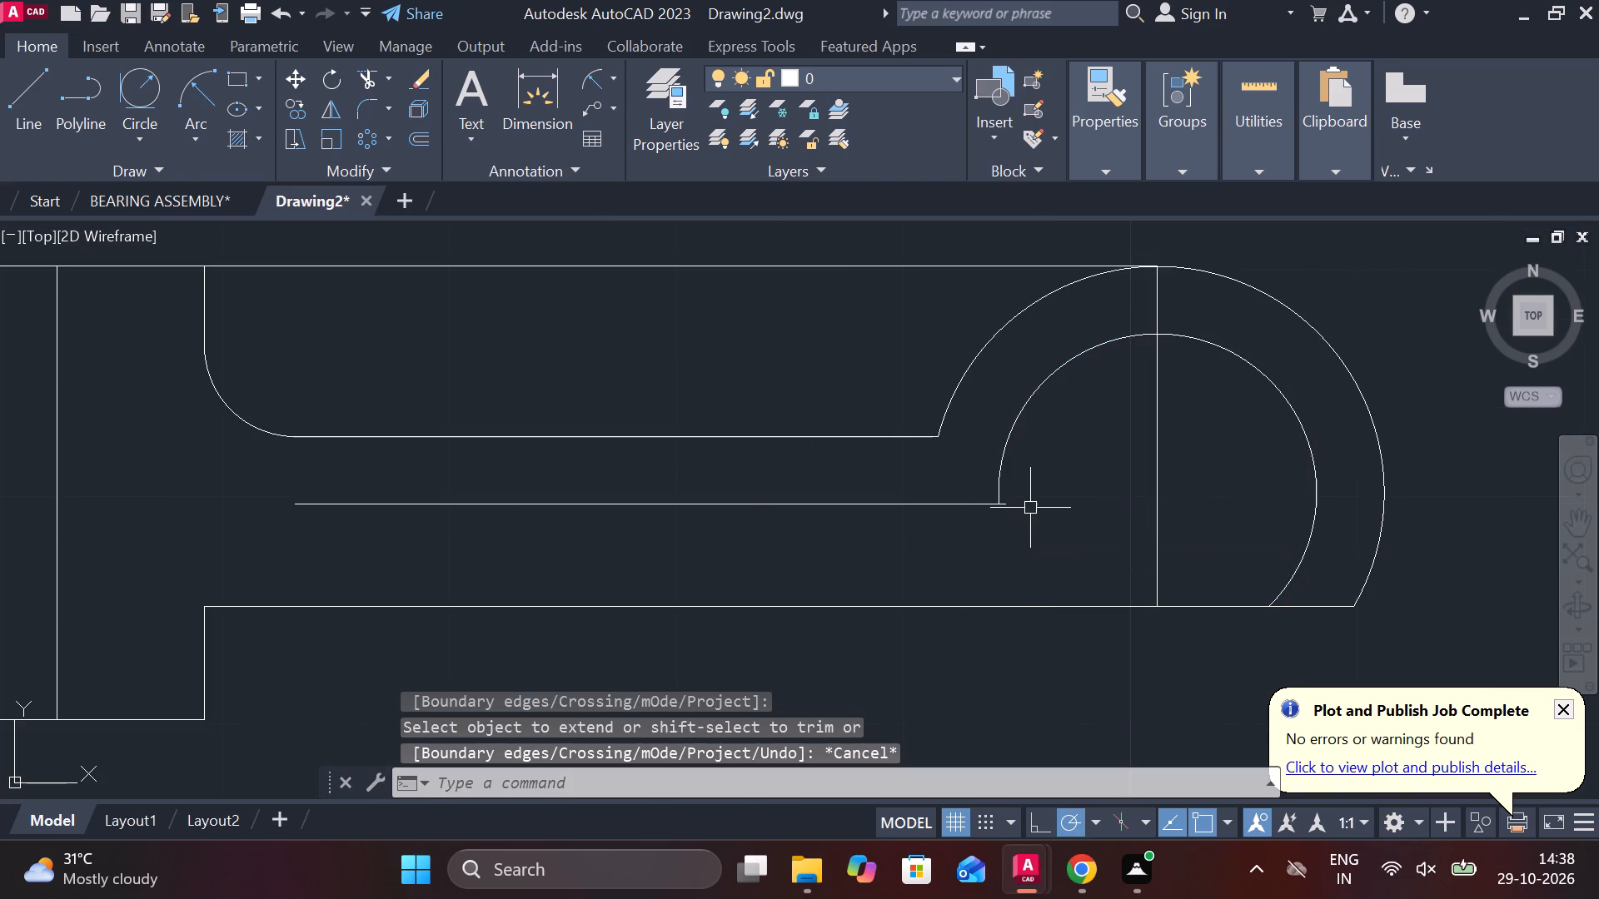
# Trim the short piece of the offset line that projects inside the inner arc.
pyautogui.write('TR')
pyautogui.press('space')
pyautogui.click(1006, 503)
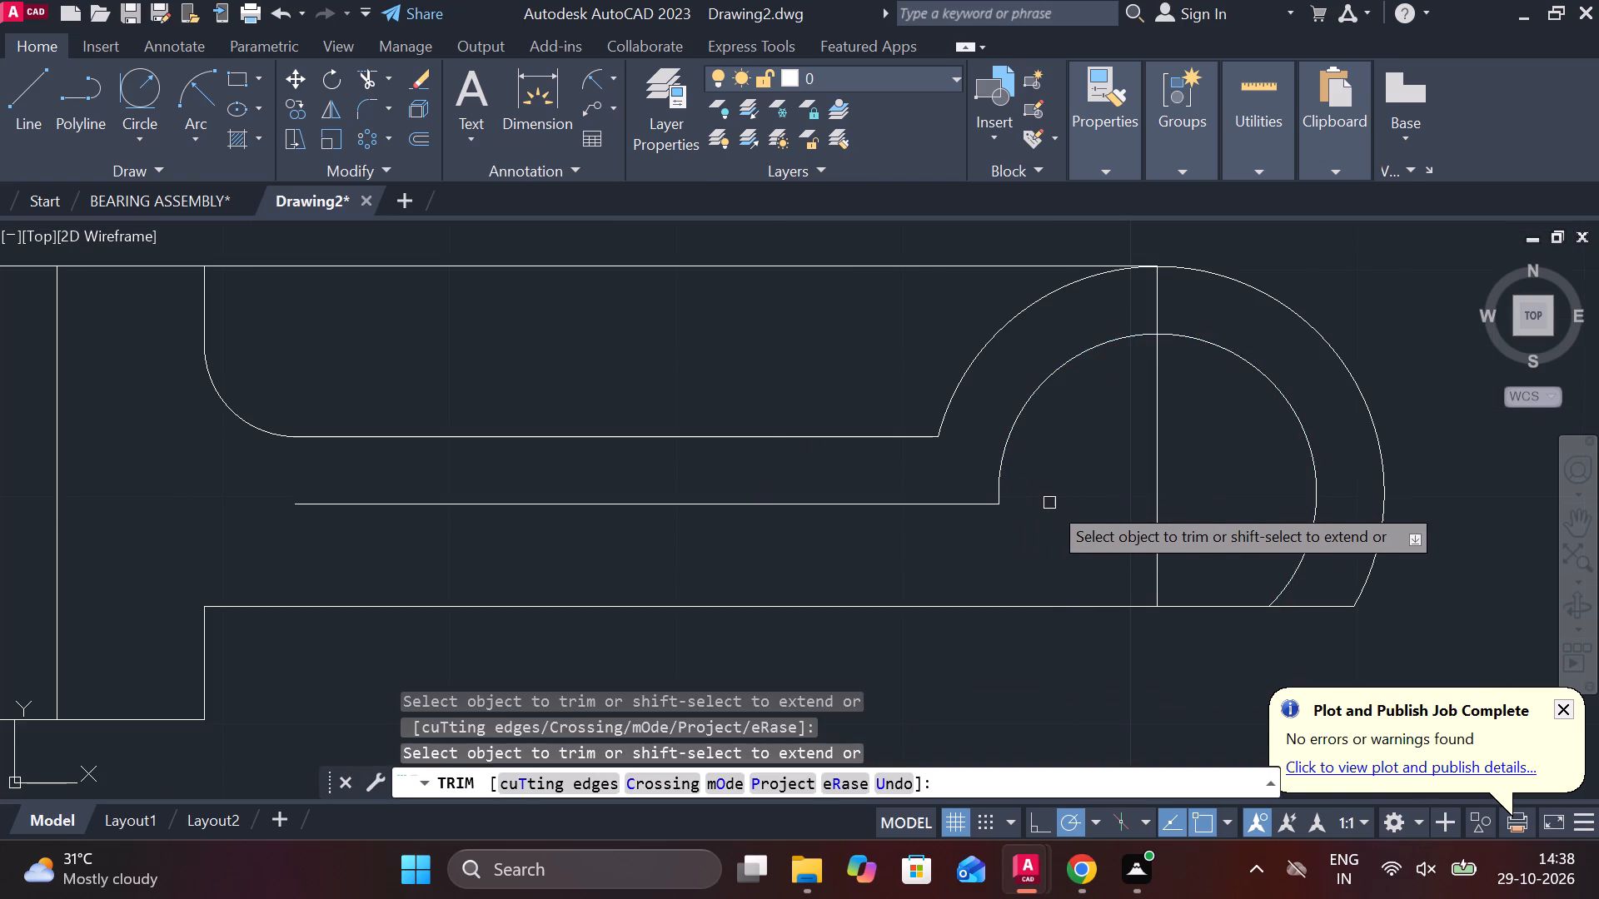
pyautogui.scroll(-2, 1052, 503)
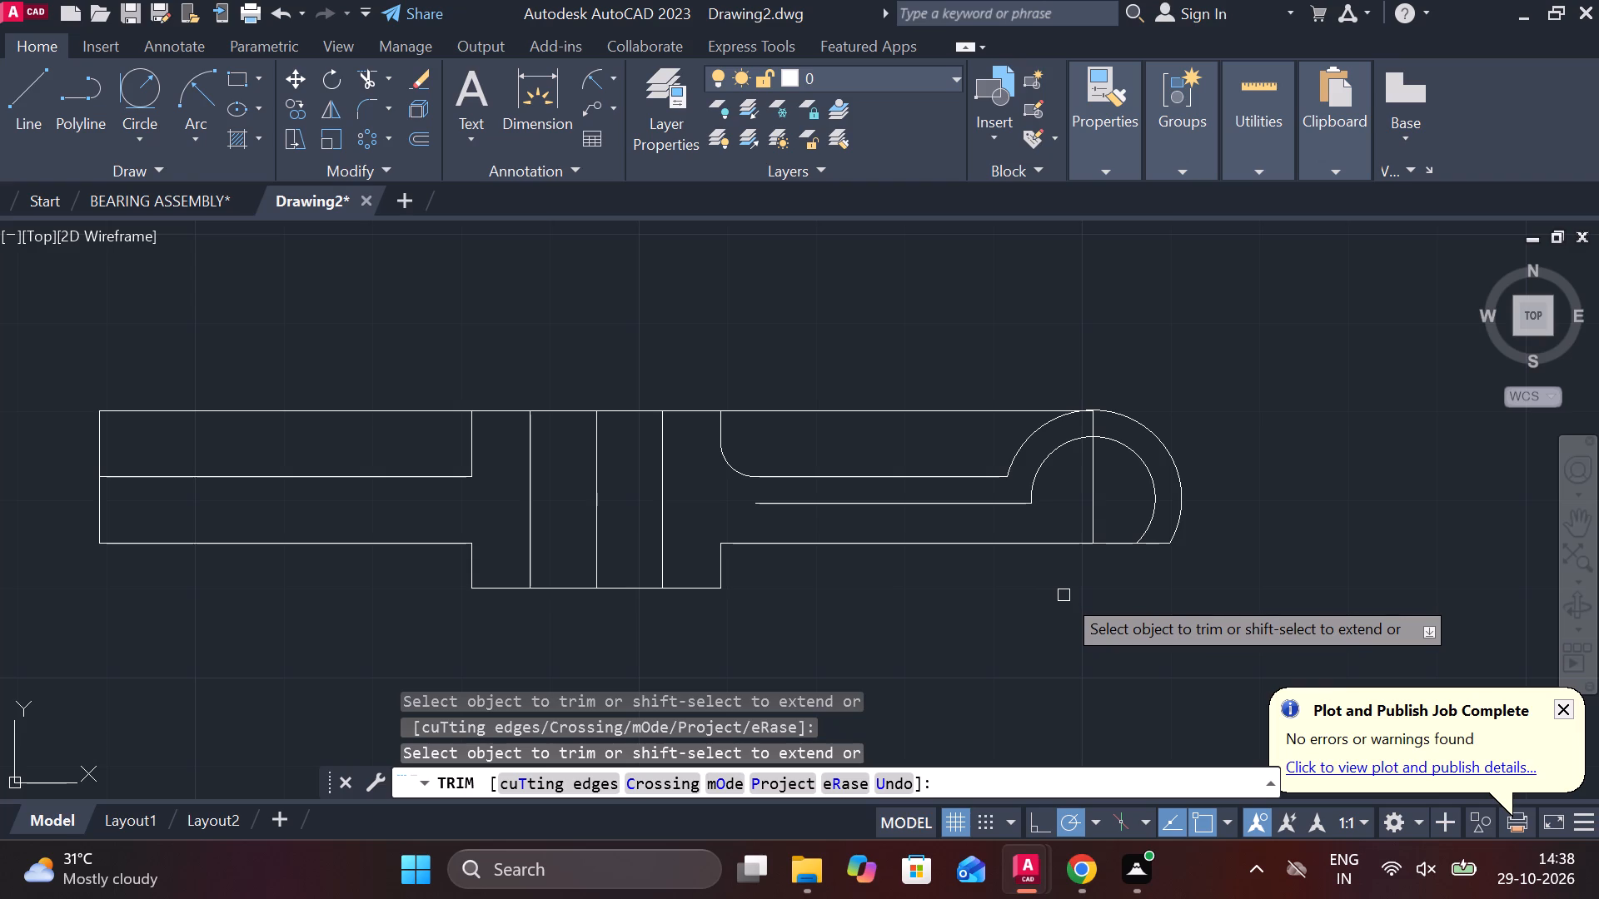
pyautogui.press('Escape')
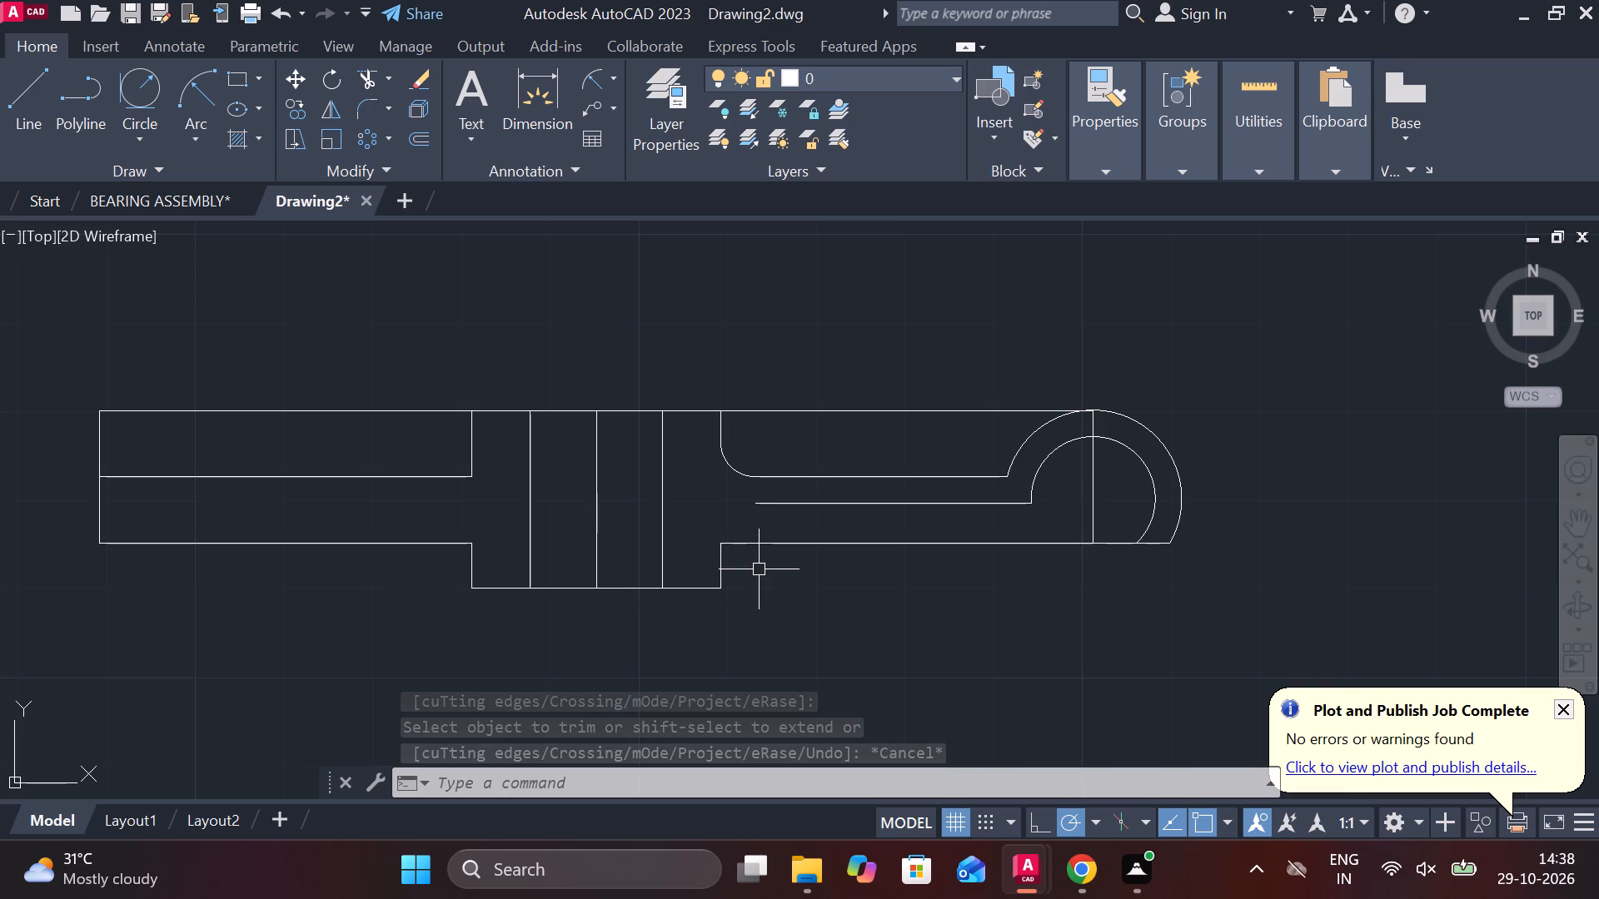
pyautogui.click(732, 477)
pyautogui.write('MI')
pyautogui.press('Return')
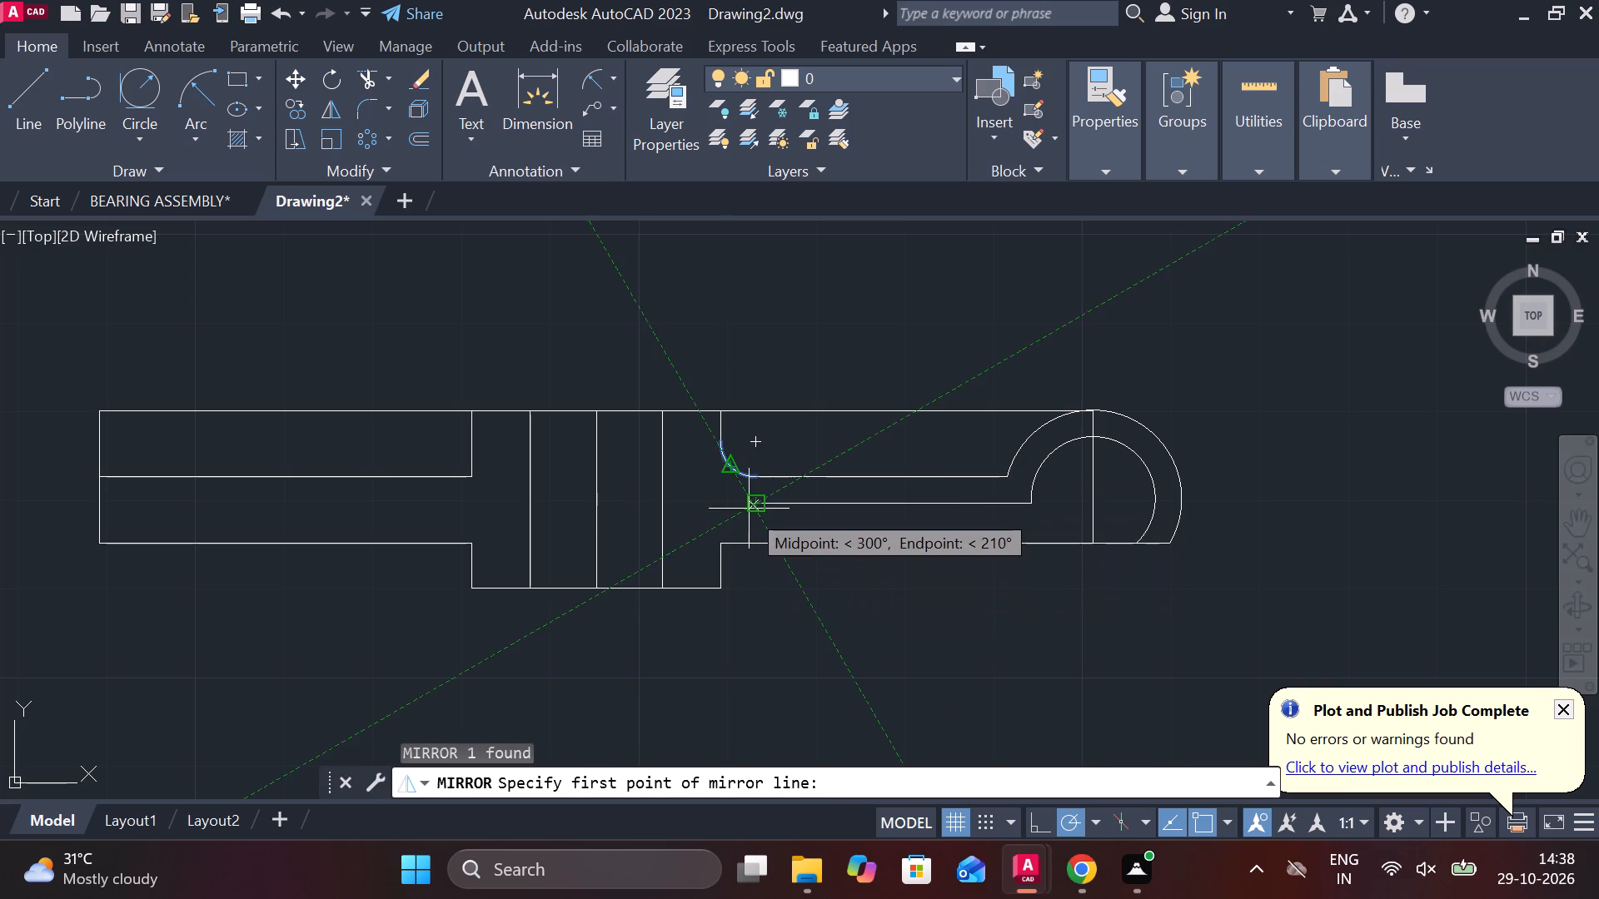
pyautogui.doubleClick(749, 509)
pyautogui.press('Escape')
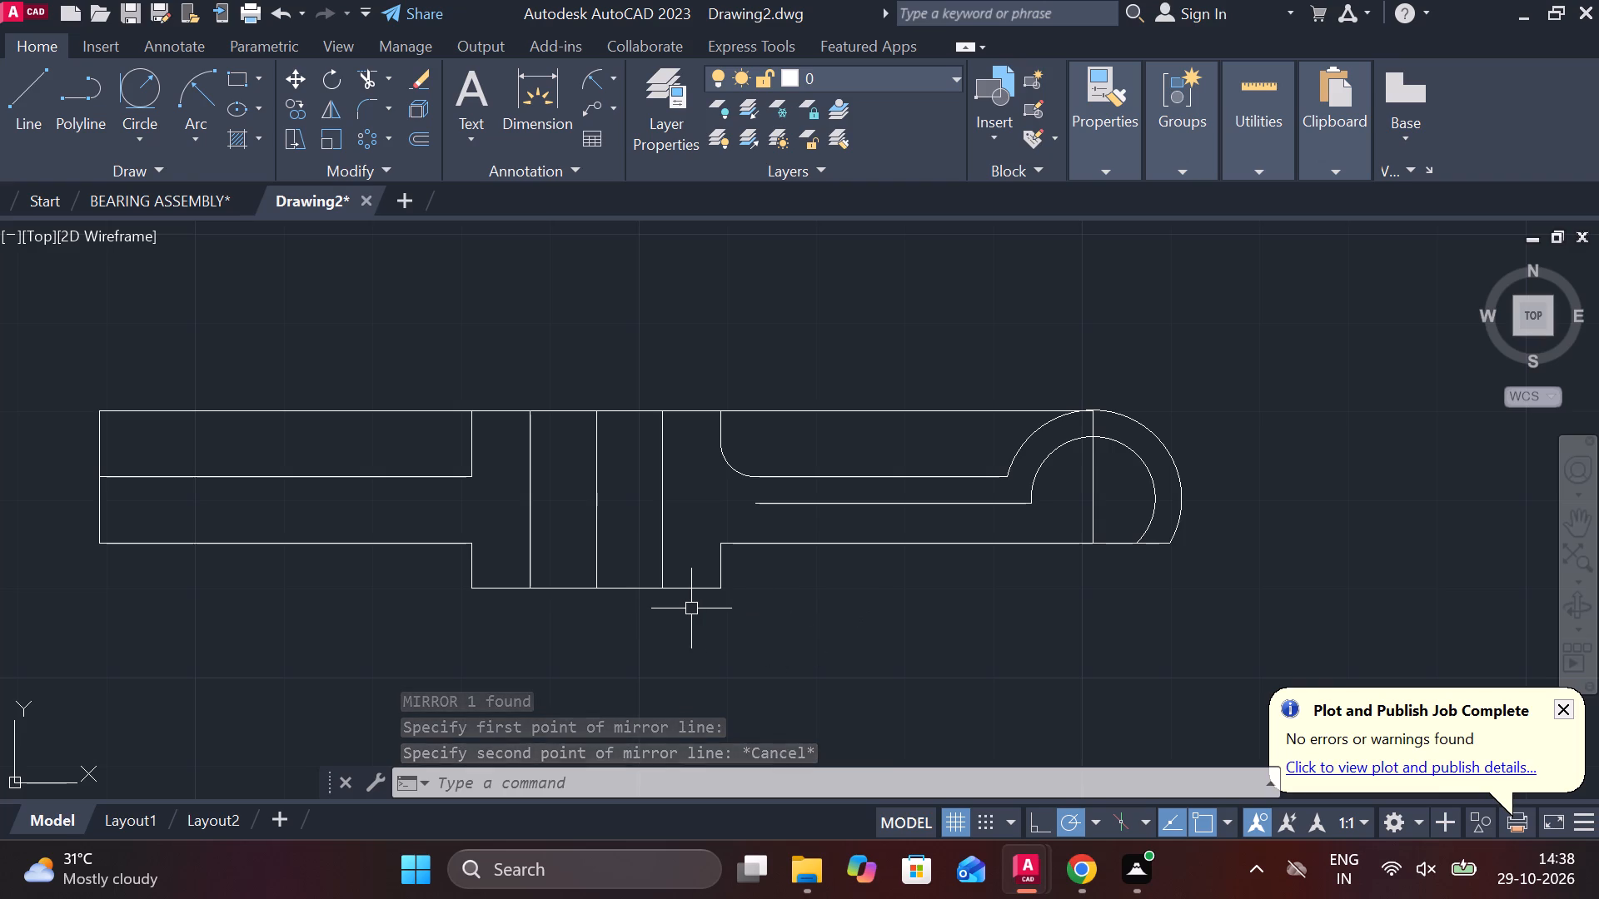
# Stretch the left end of the offset line leftward past the central block's right side.
pyautogui.click(773, 509)
pyautogui.click(760, 502)
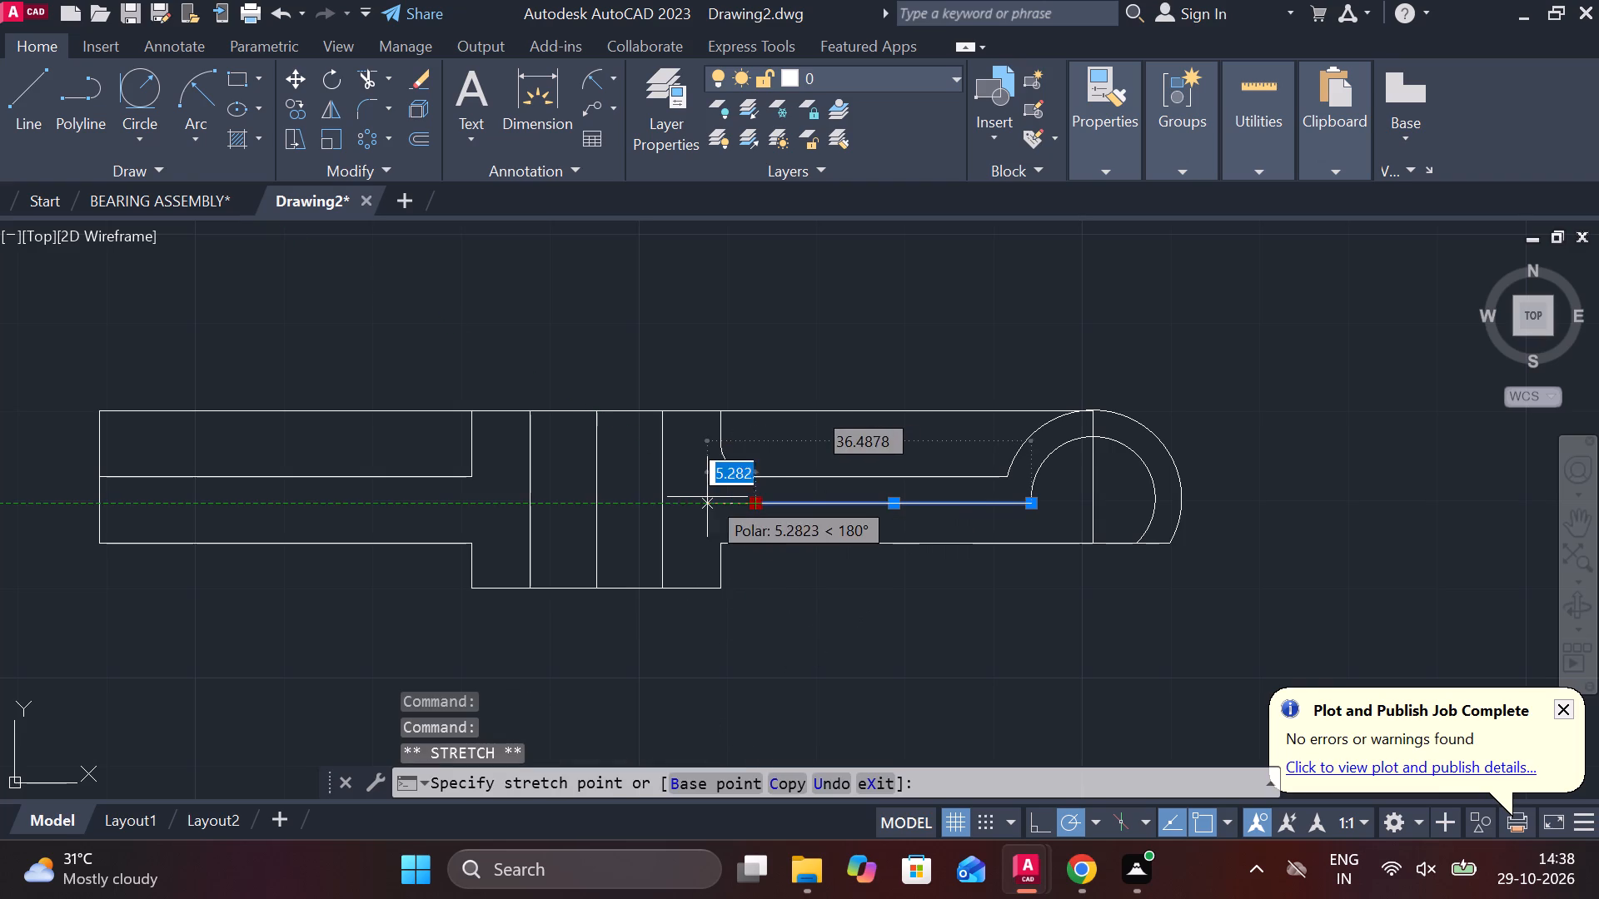
pyautogui.click(692, 497)
pyautogui.press('Escape')
# Stretch the upper end of the block's lower right side edge up to the offset line.
pyautogui.click(723, 573)
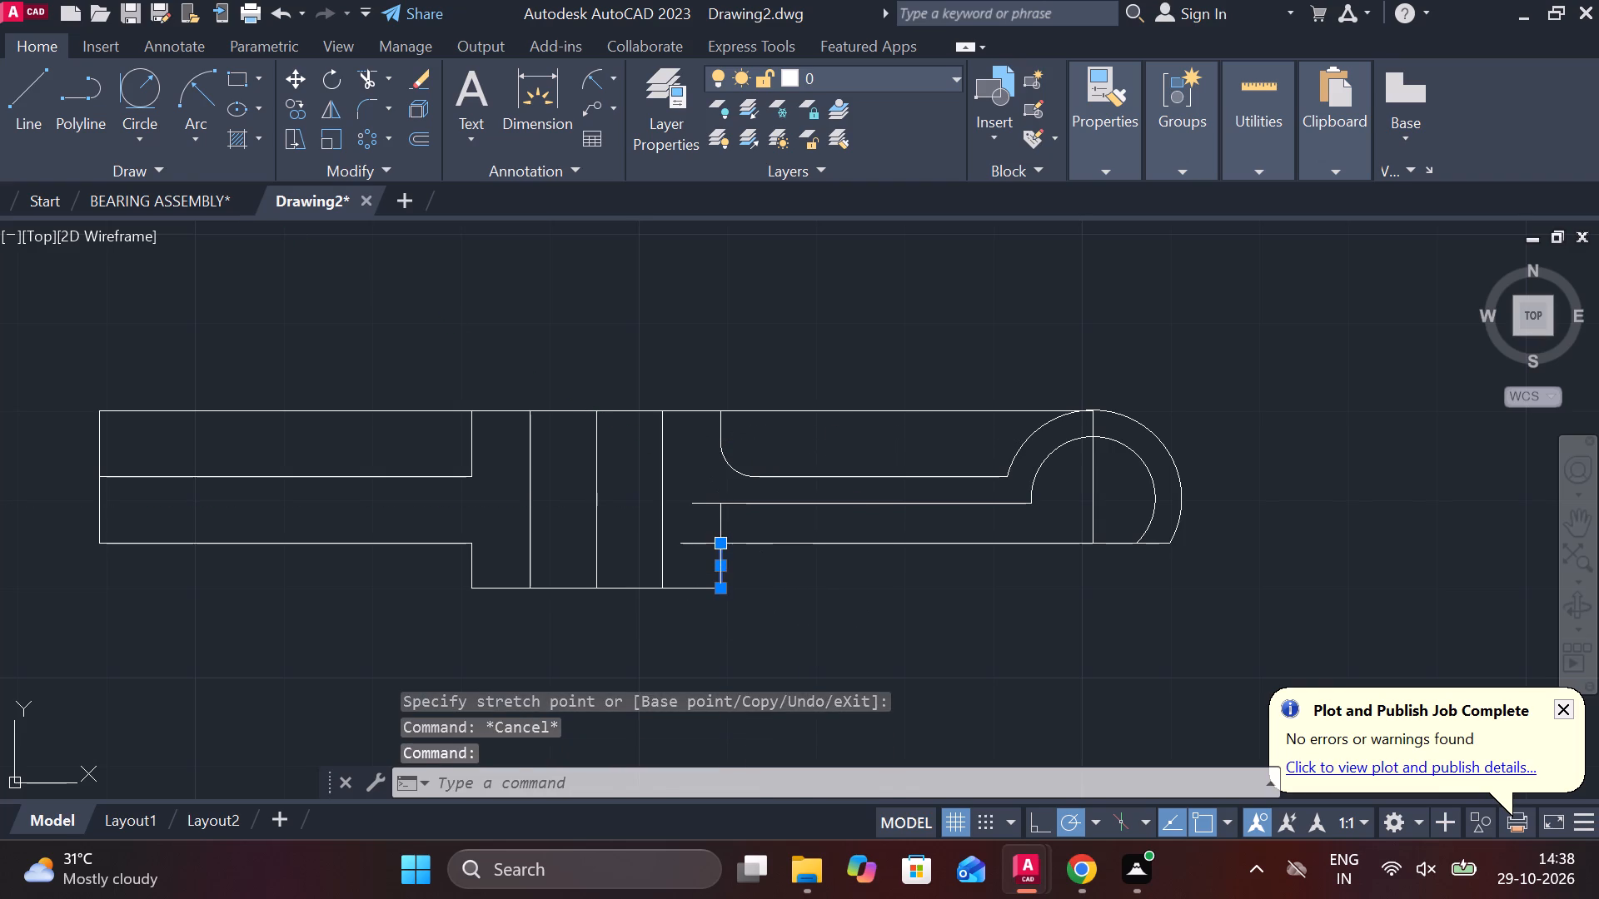
pyautogui.click(721, 542)
pyautogui.click(721, 509)
pyautogui.press('Escape')
# Trim the part of the offset line that projects into the central block.
pyautogui.write('TR')
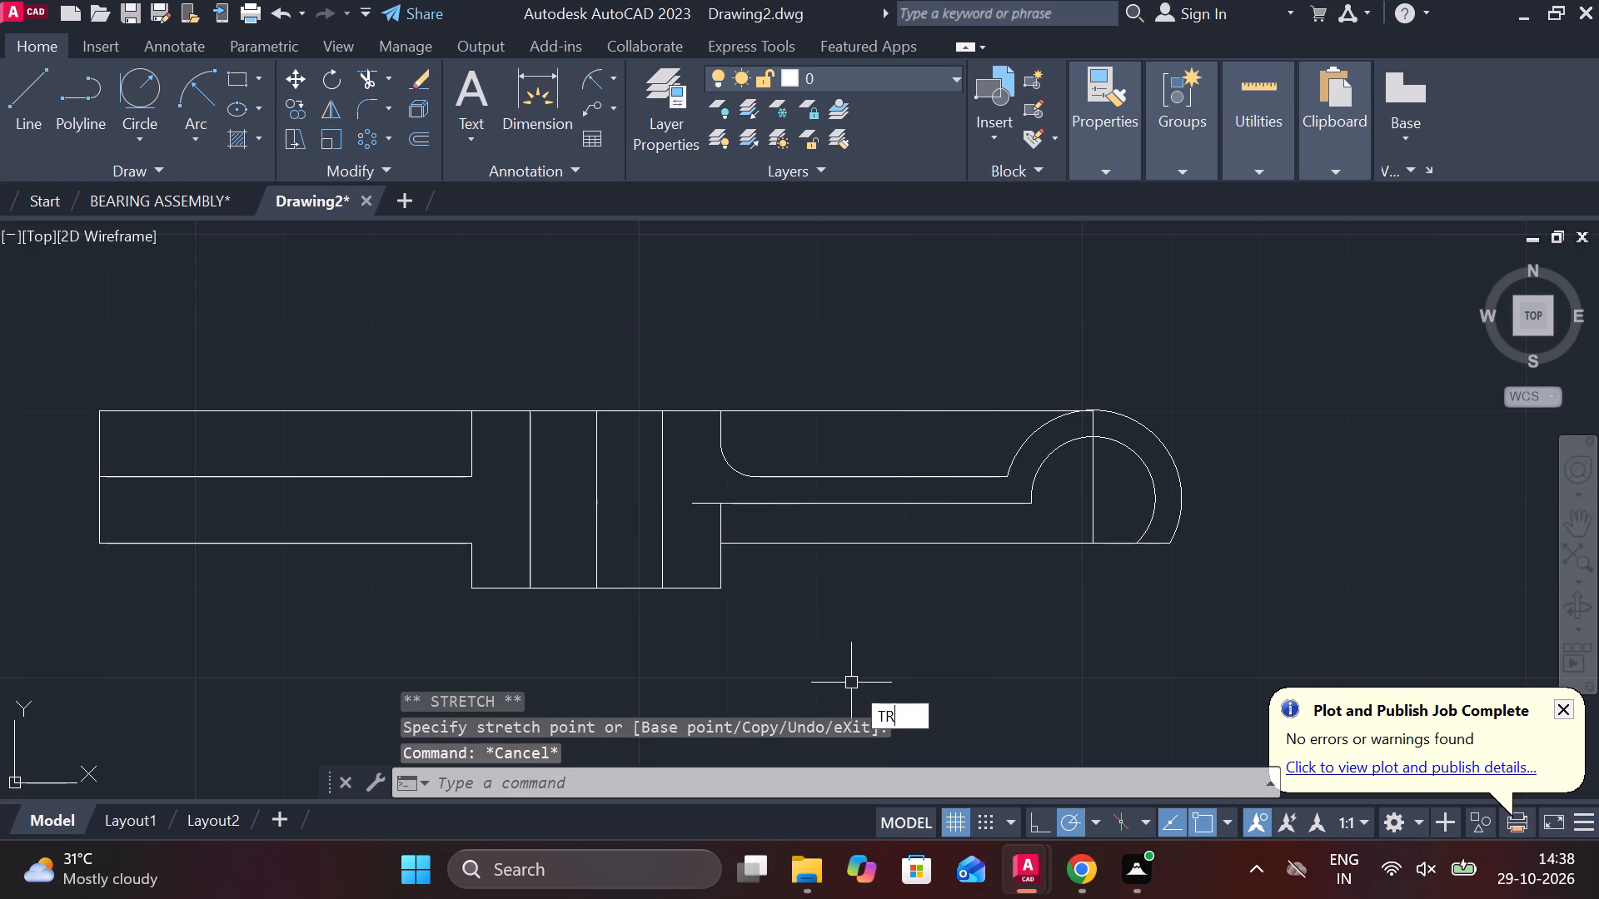
pyautogui.press('space')
pyautogui.click(704, 507)
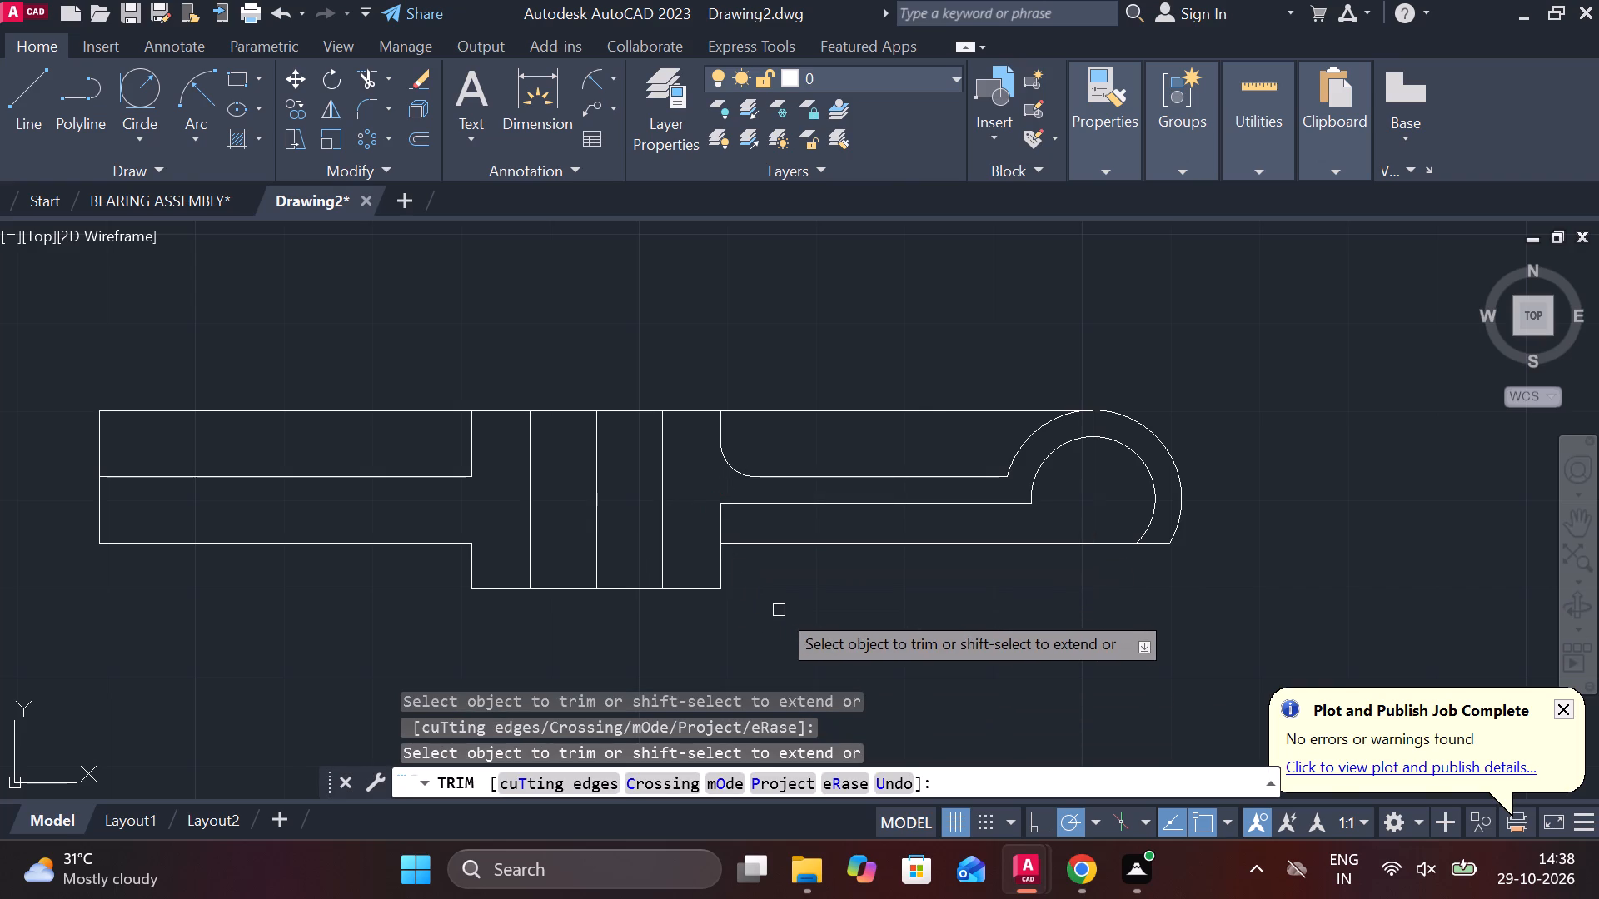
pyautogui.press('Escape')
# Fillet the corner between the offset line and the block's right side with radius 4.
pyautogui.write('F R')
pyautogui.press('space')
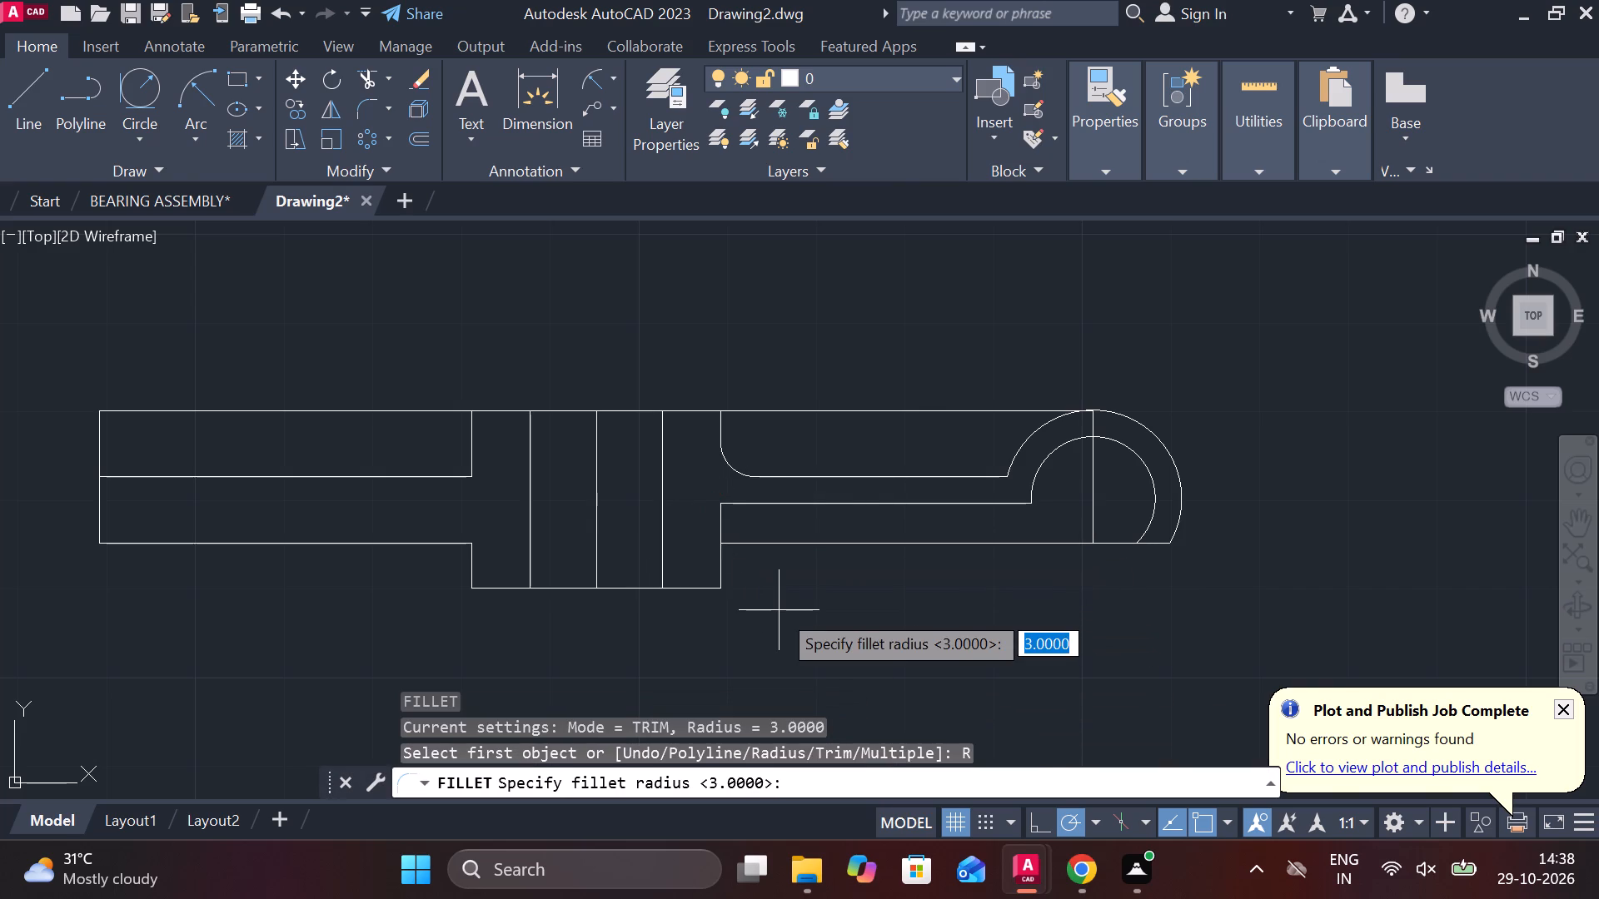
pyautogui.write('4')
pyautogui.press('space')
pyautogui.click(742, 507)
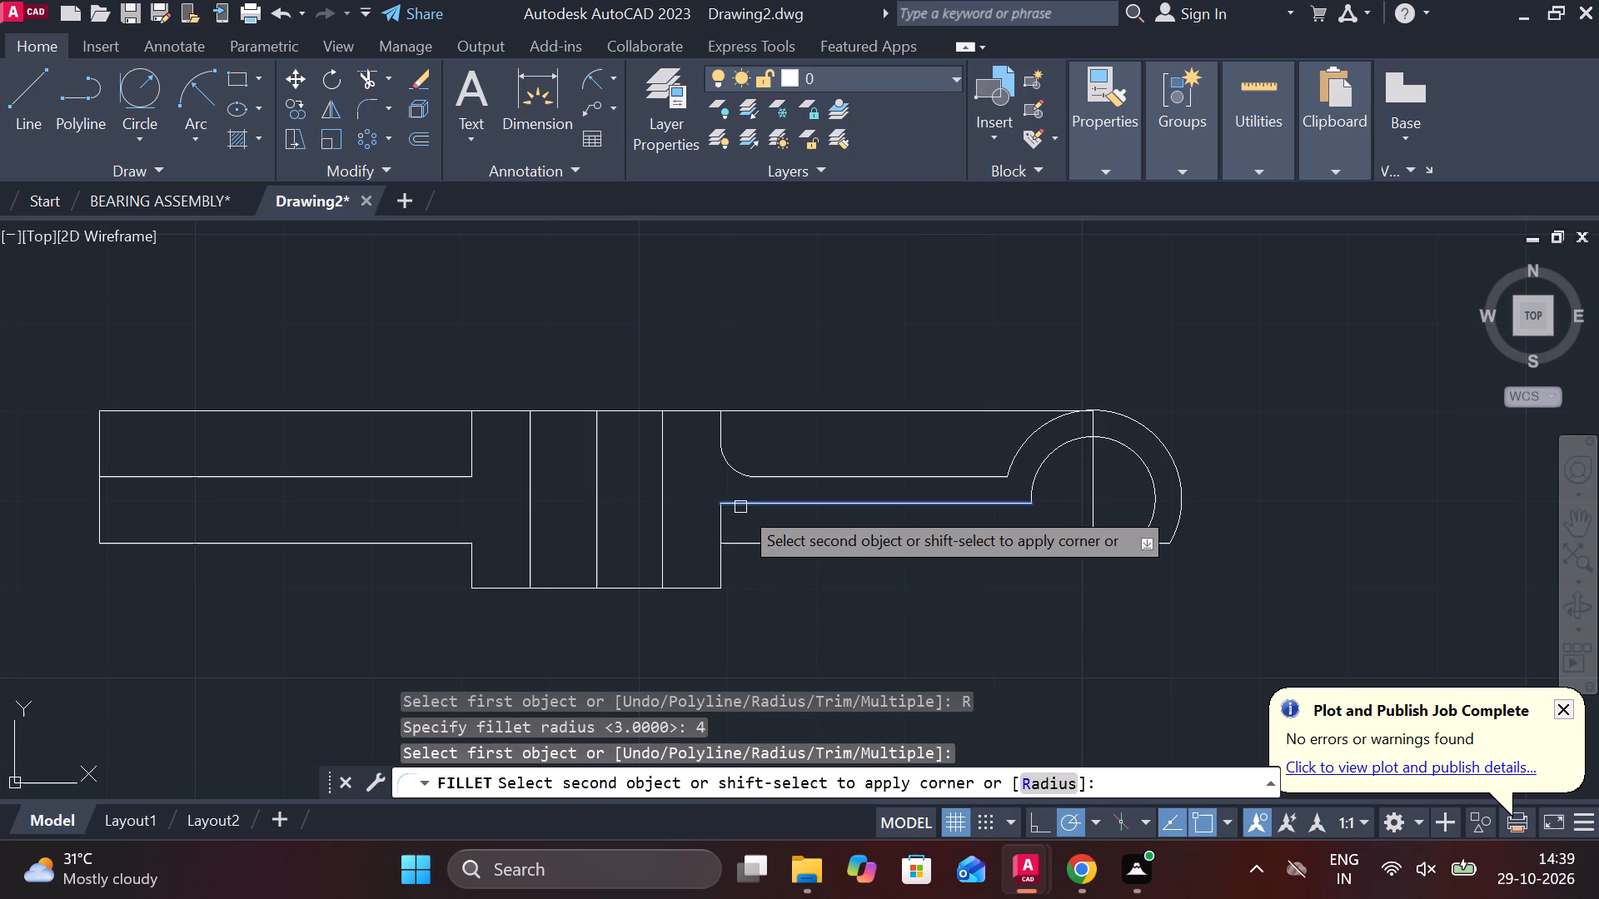
pyautogui.click(720, 521)
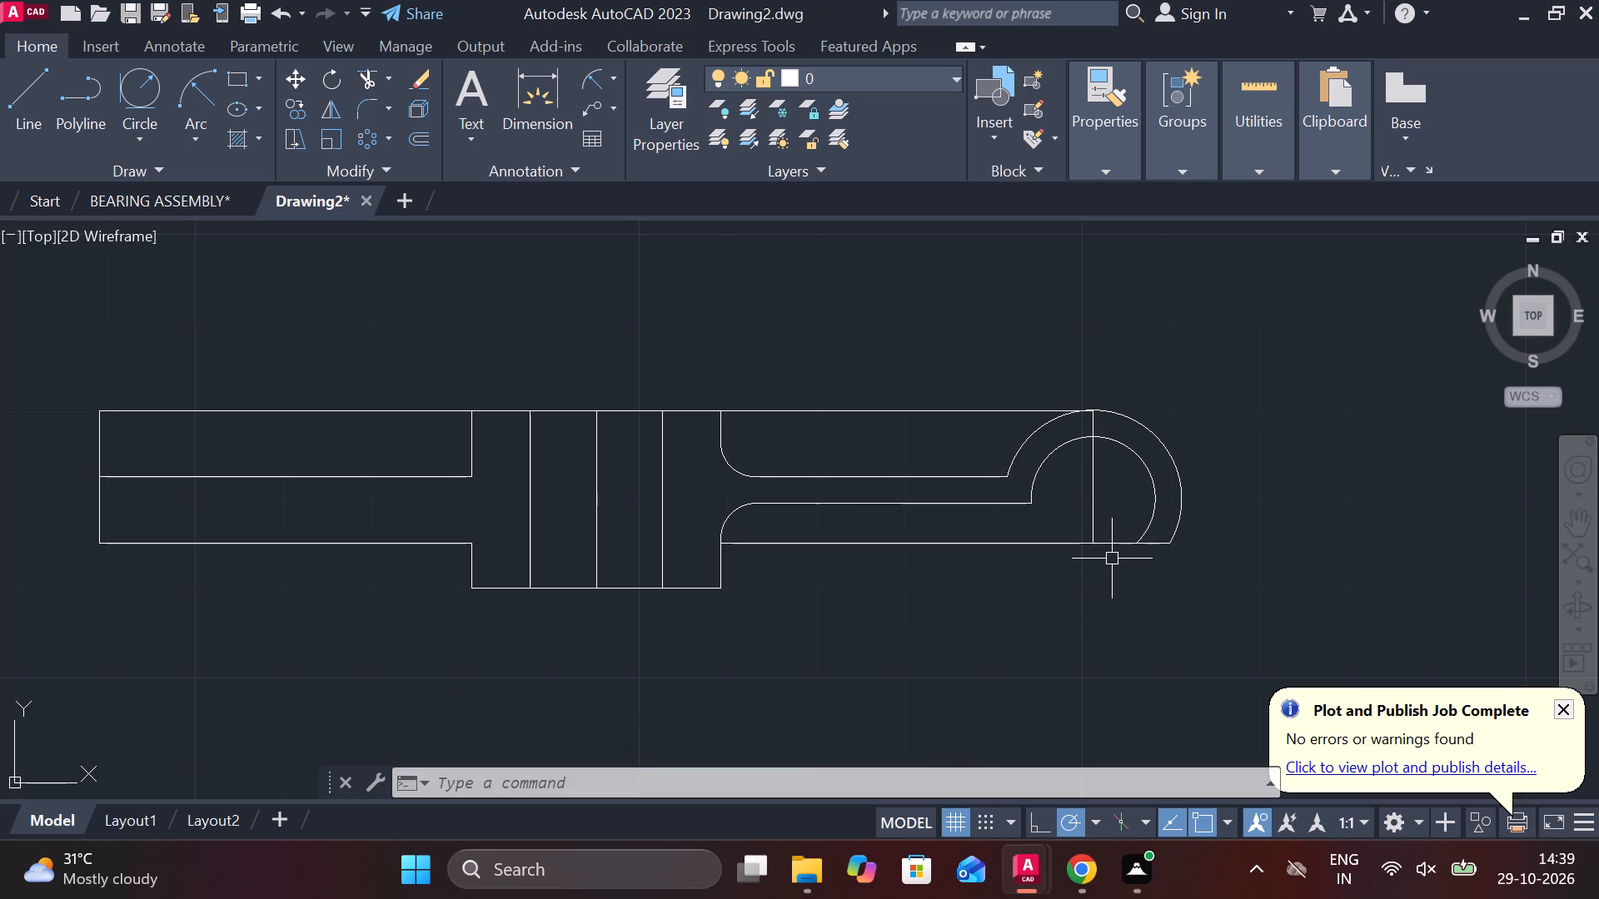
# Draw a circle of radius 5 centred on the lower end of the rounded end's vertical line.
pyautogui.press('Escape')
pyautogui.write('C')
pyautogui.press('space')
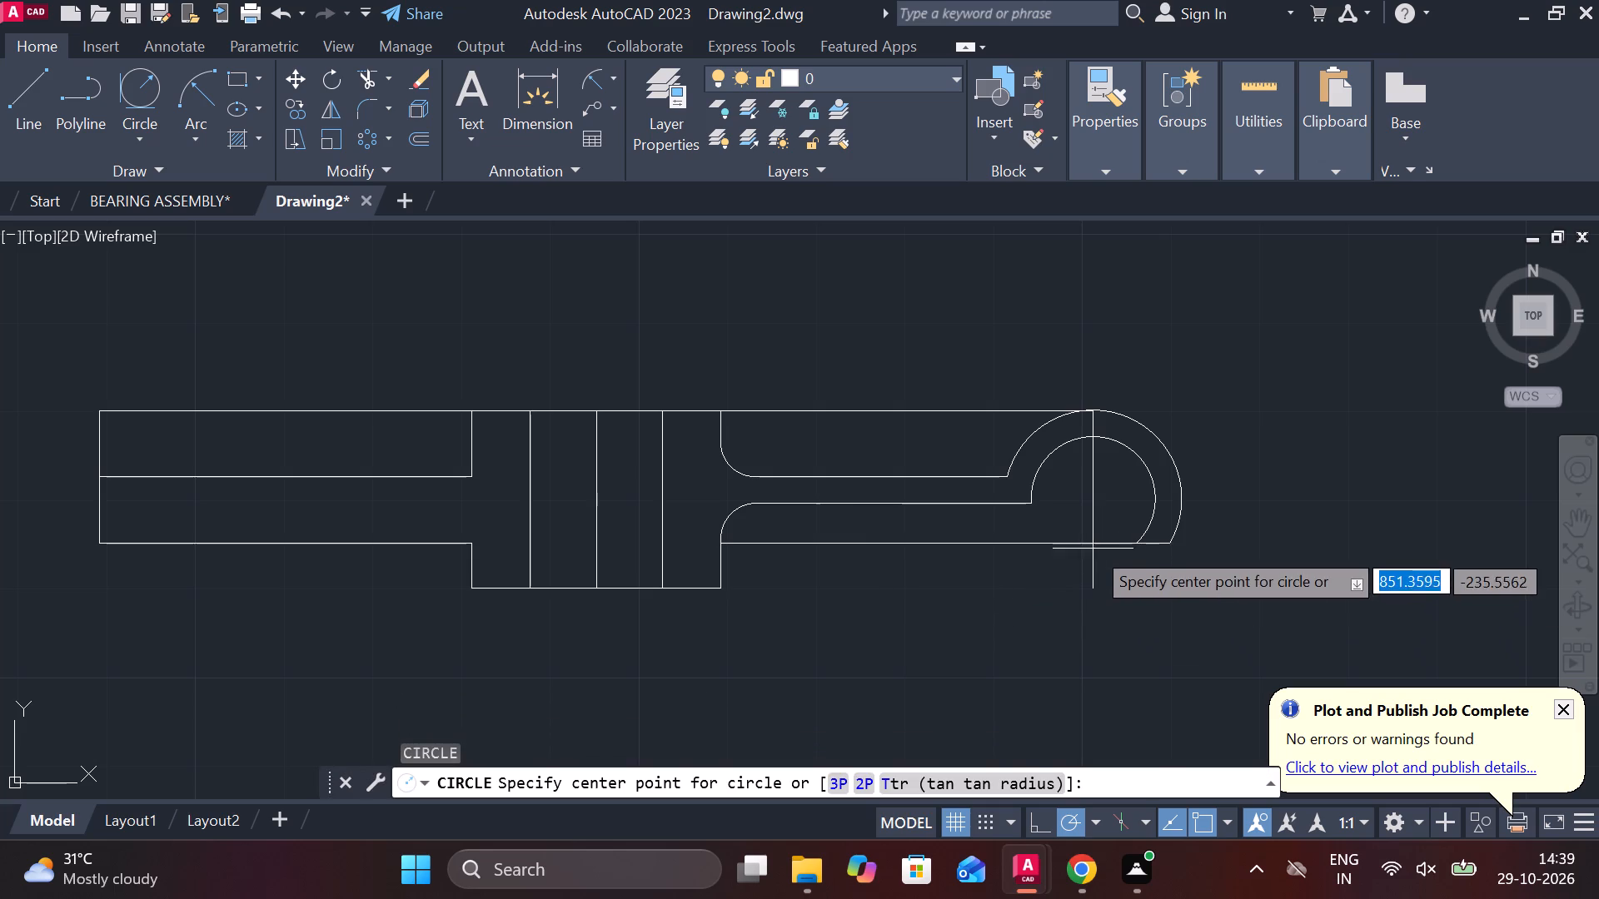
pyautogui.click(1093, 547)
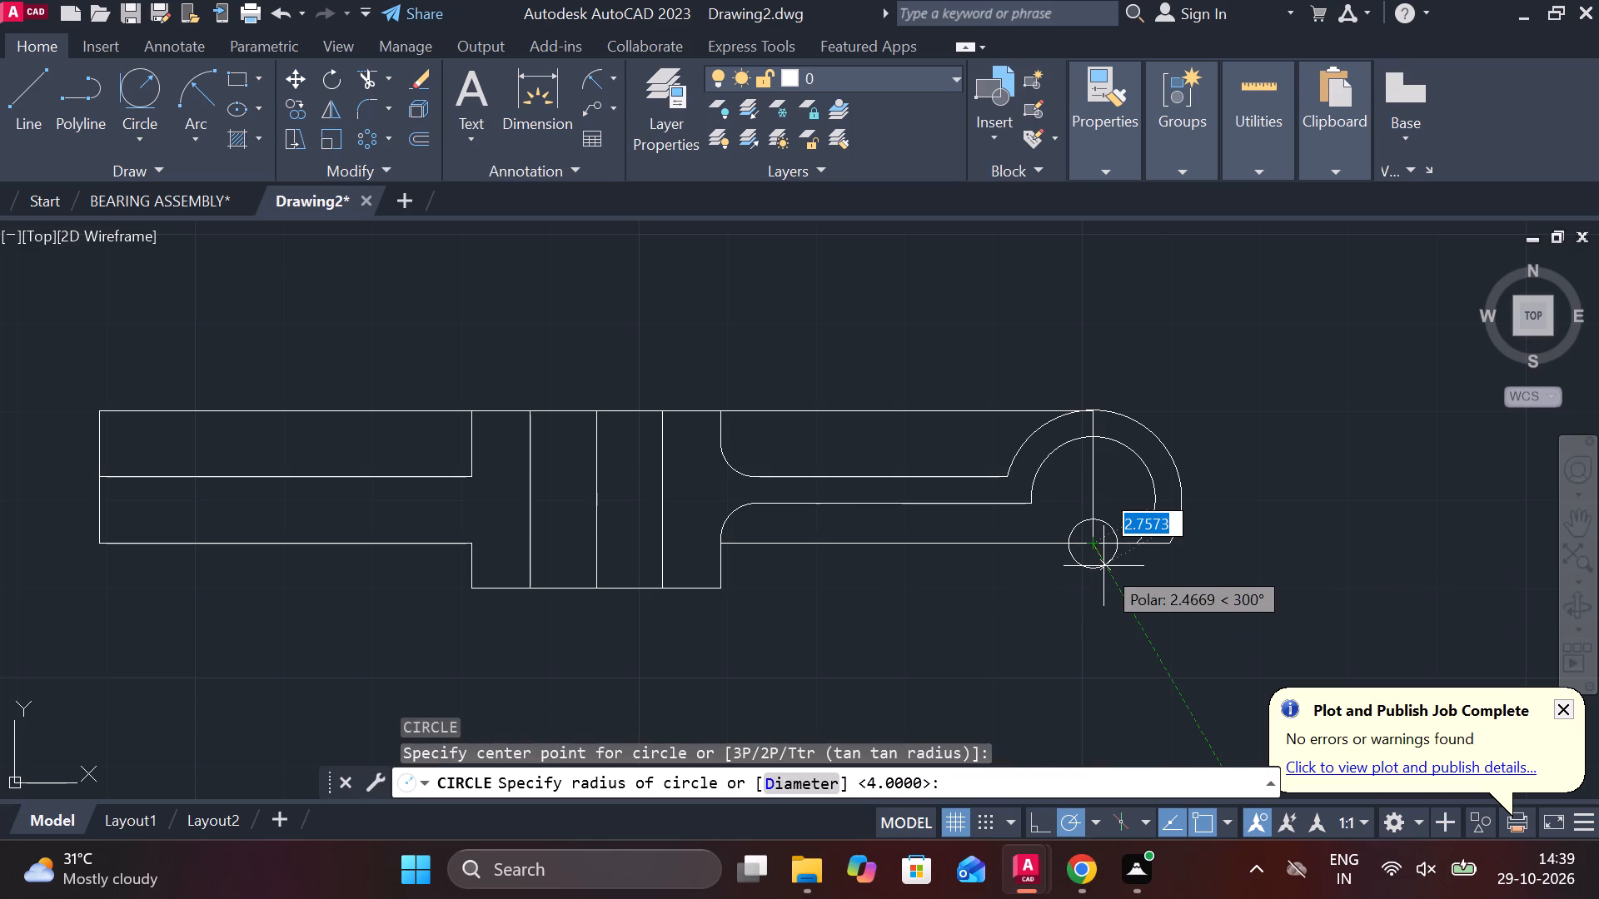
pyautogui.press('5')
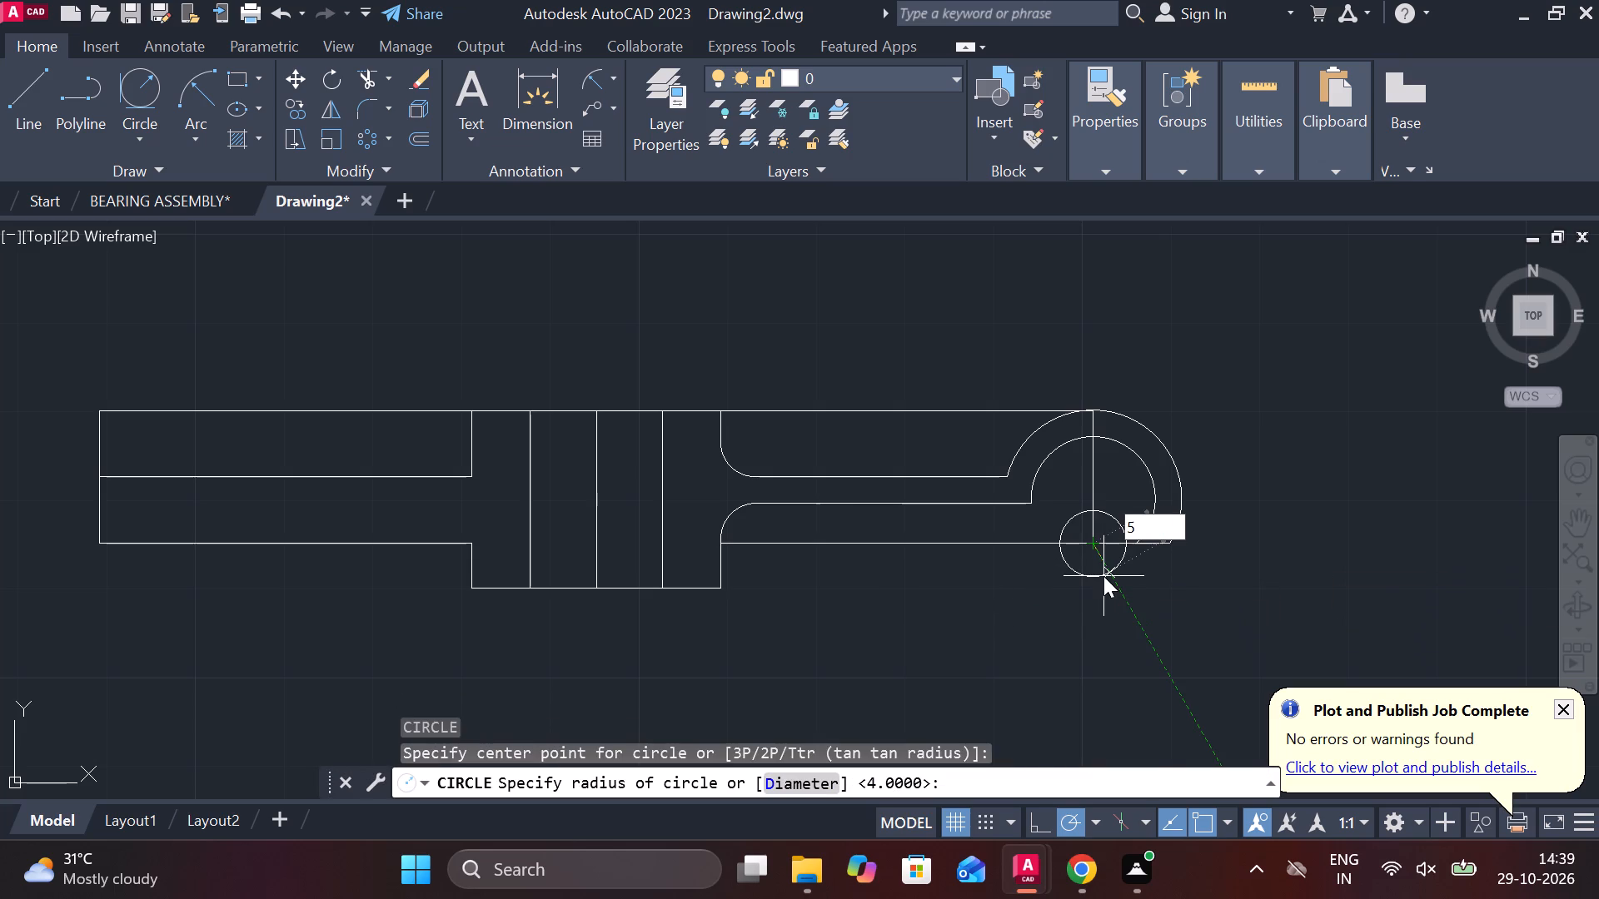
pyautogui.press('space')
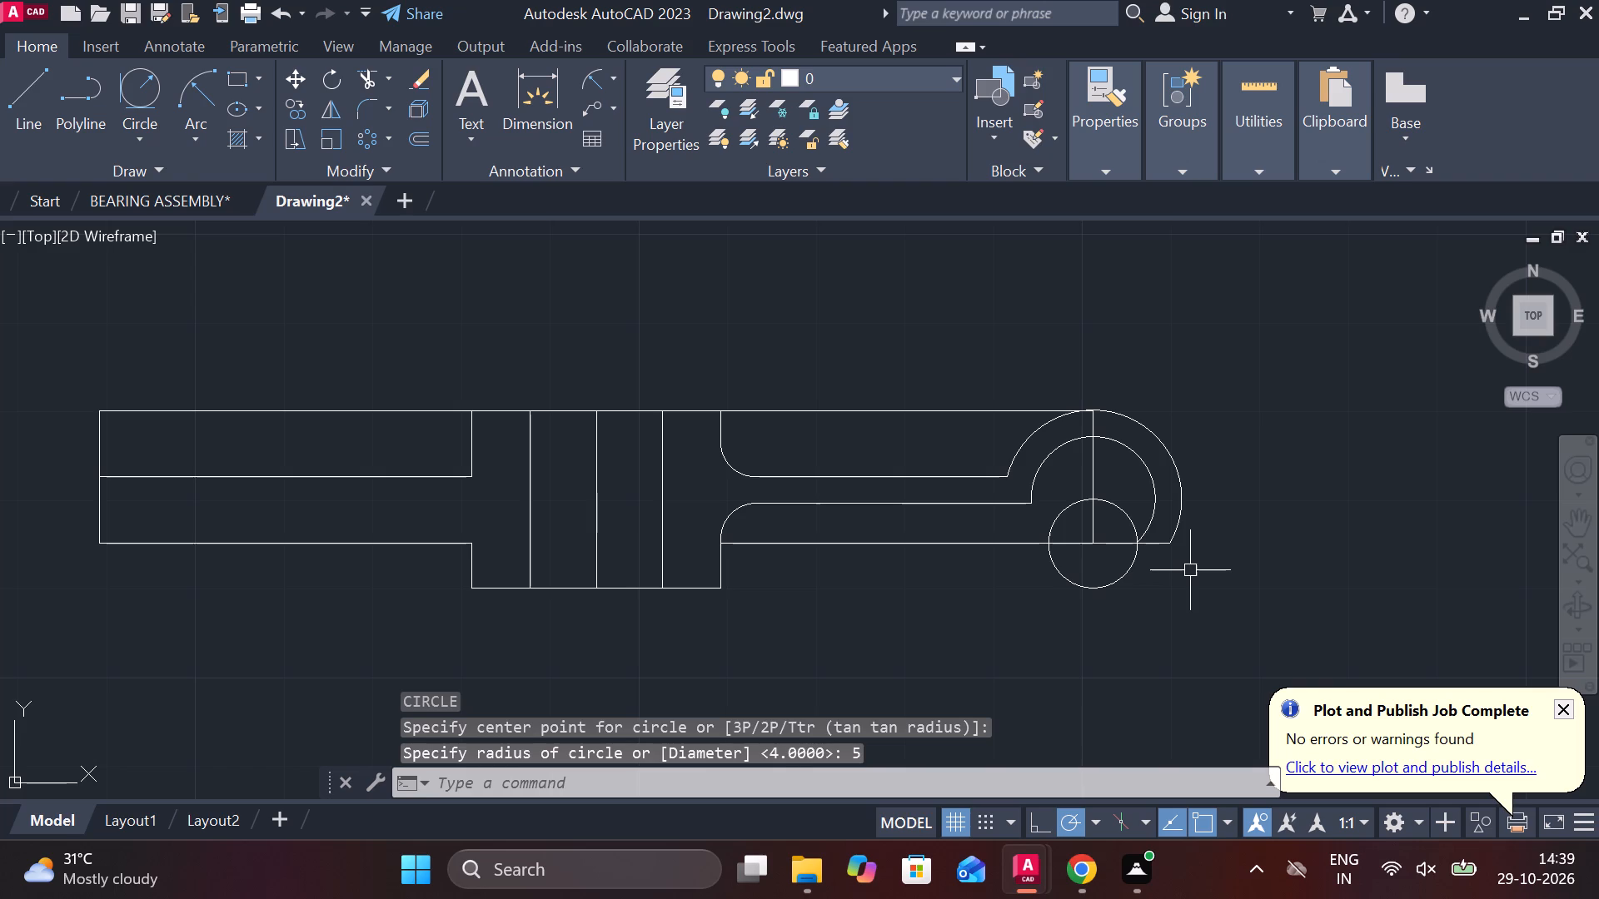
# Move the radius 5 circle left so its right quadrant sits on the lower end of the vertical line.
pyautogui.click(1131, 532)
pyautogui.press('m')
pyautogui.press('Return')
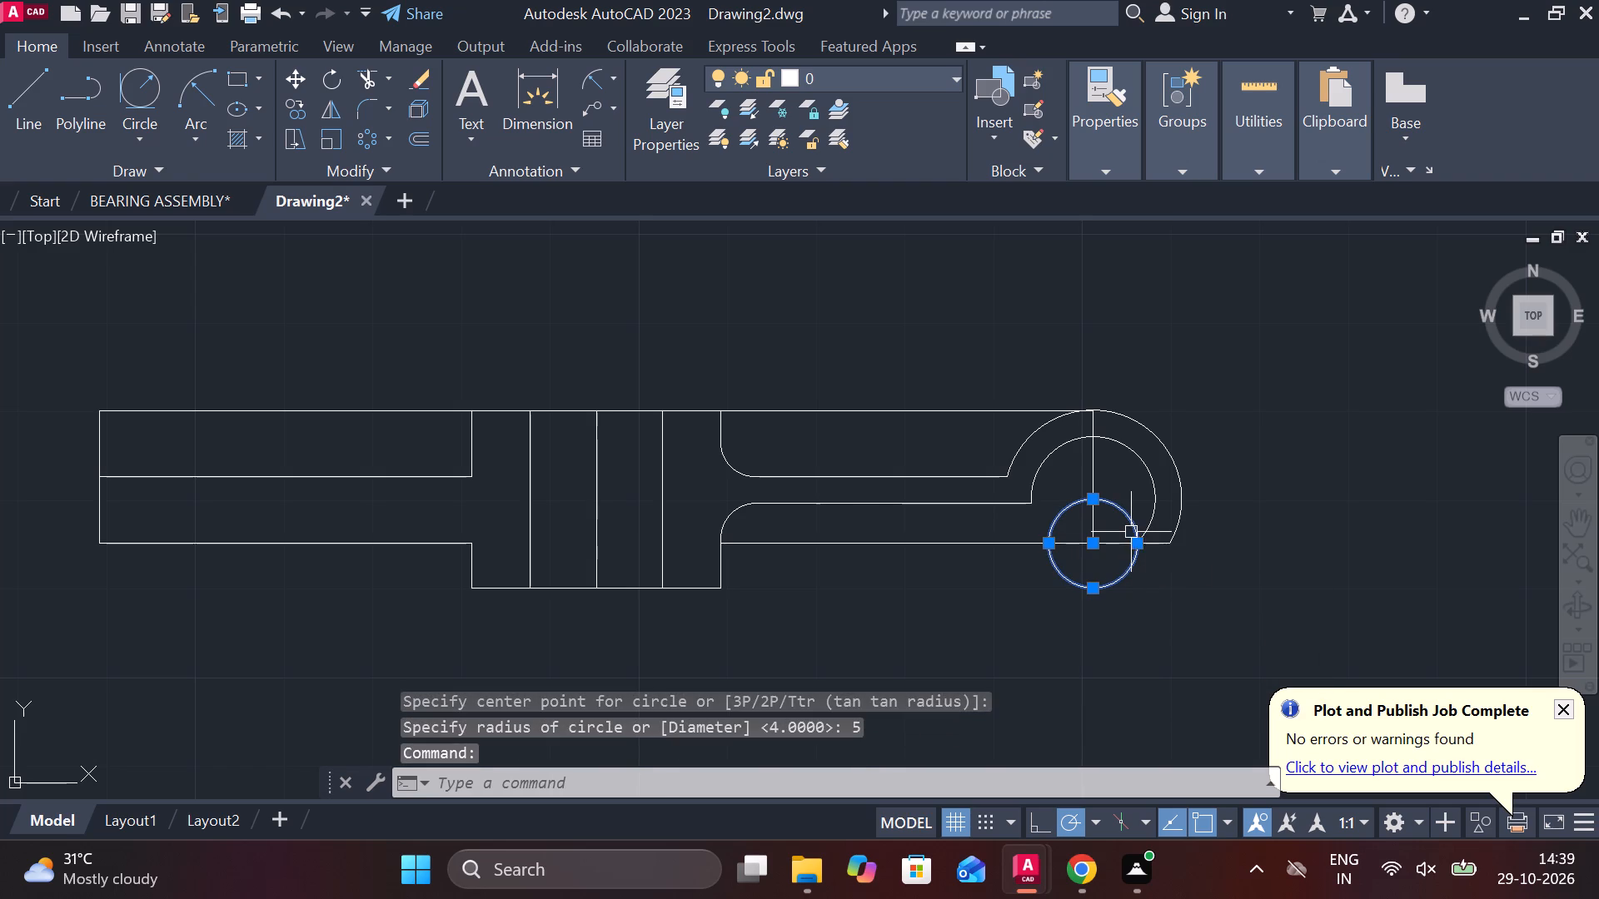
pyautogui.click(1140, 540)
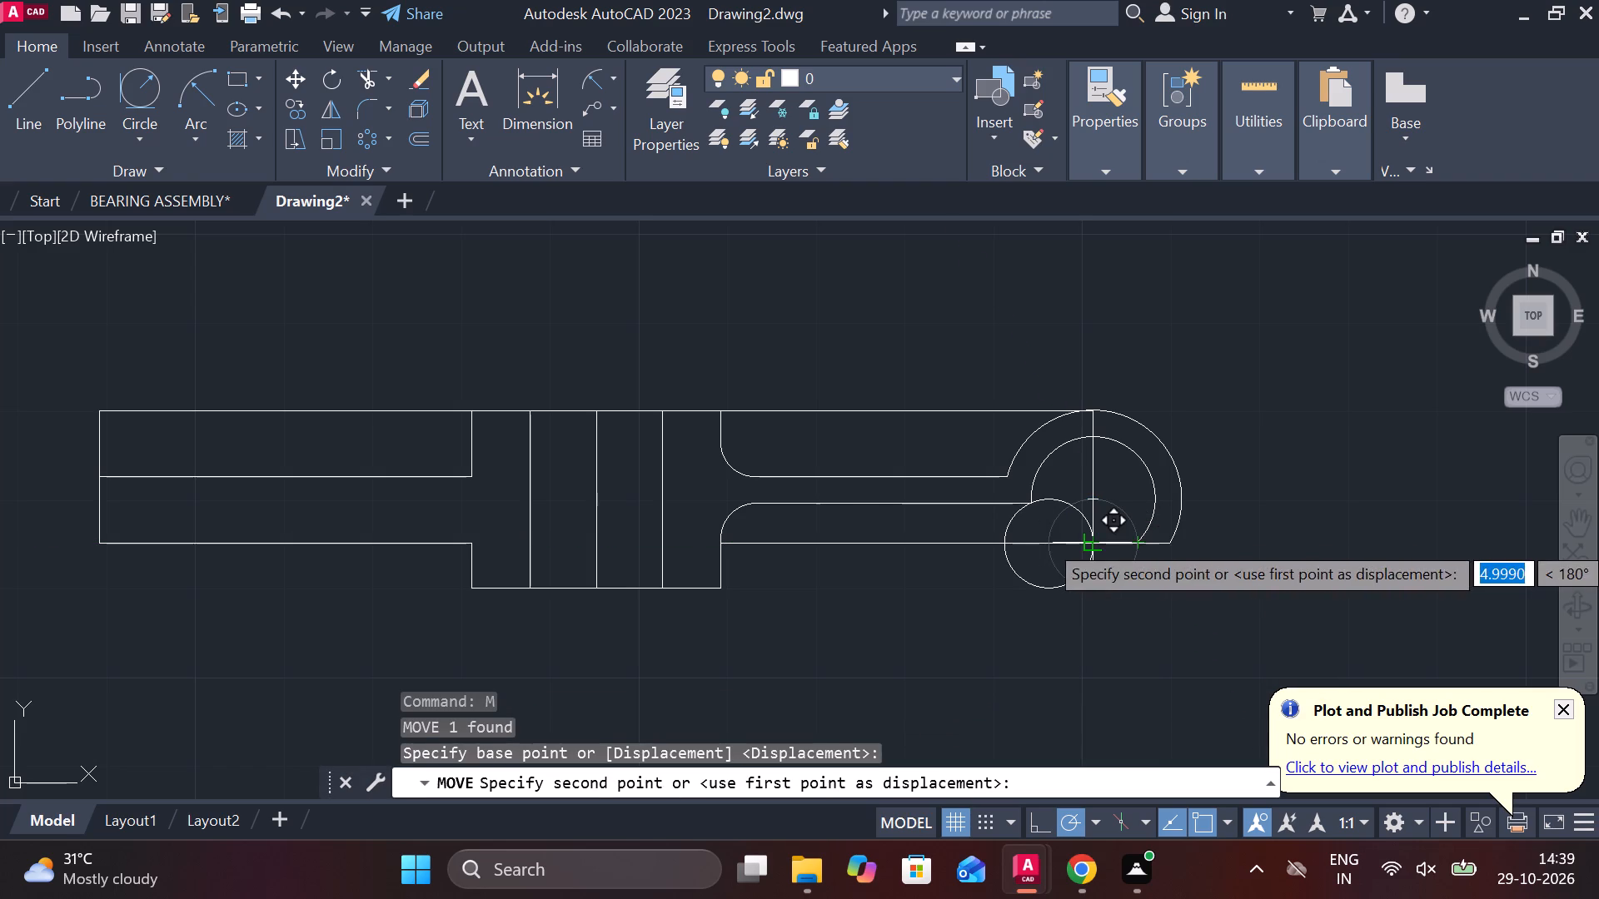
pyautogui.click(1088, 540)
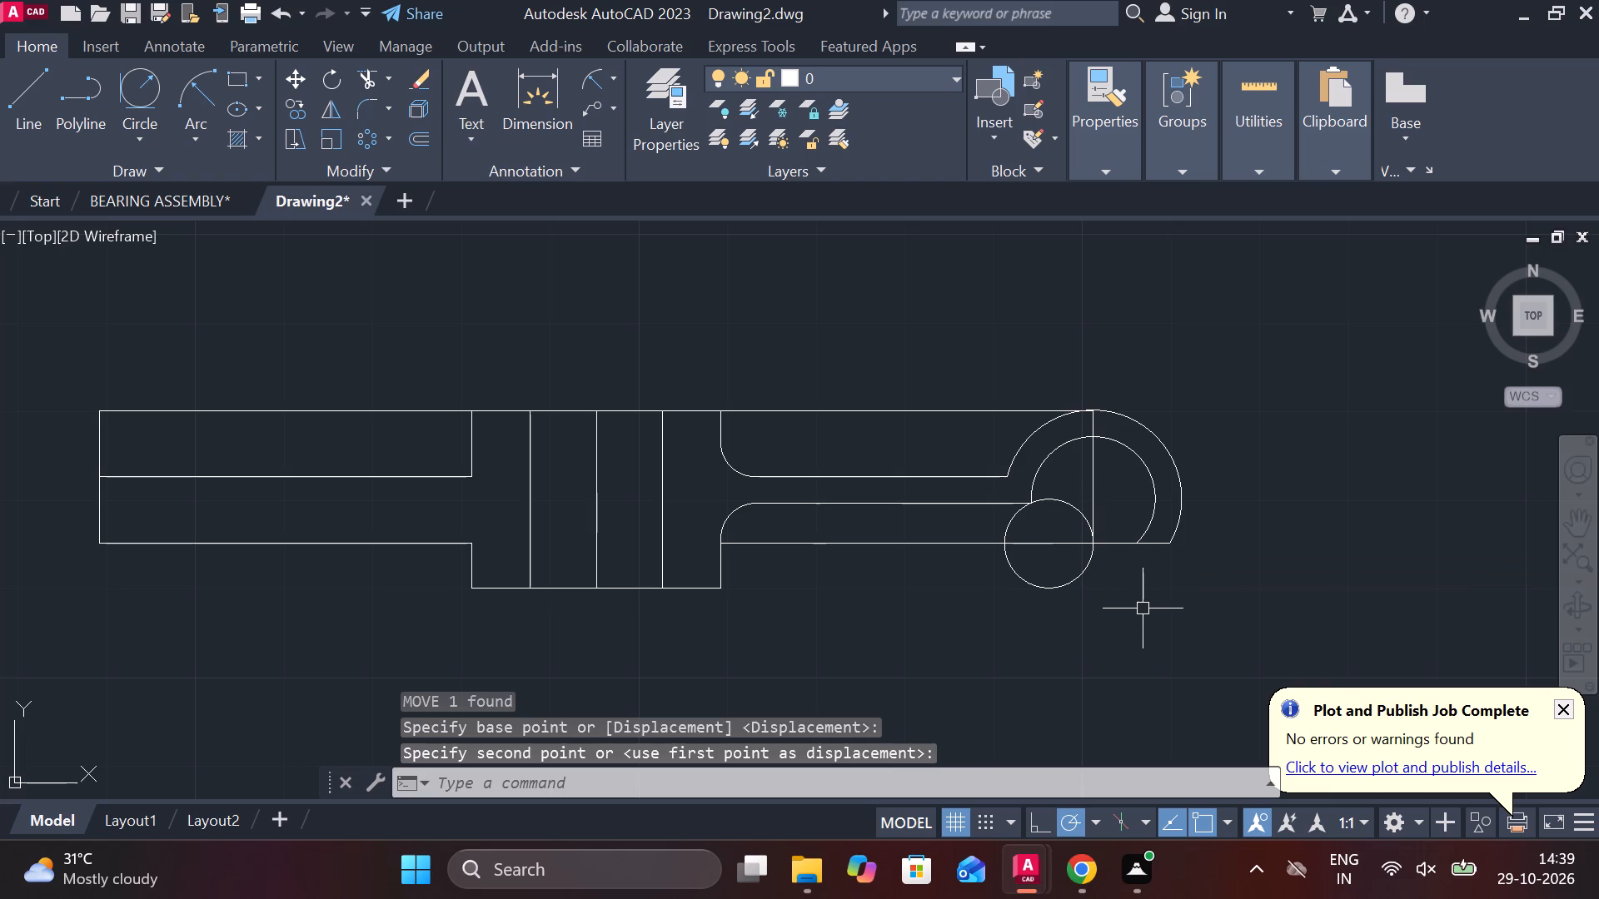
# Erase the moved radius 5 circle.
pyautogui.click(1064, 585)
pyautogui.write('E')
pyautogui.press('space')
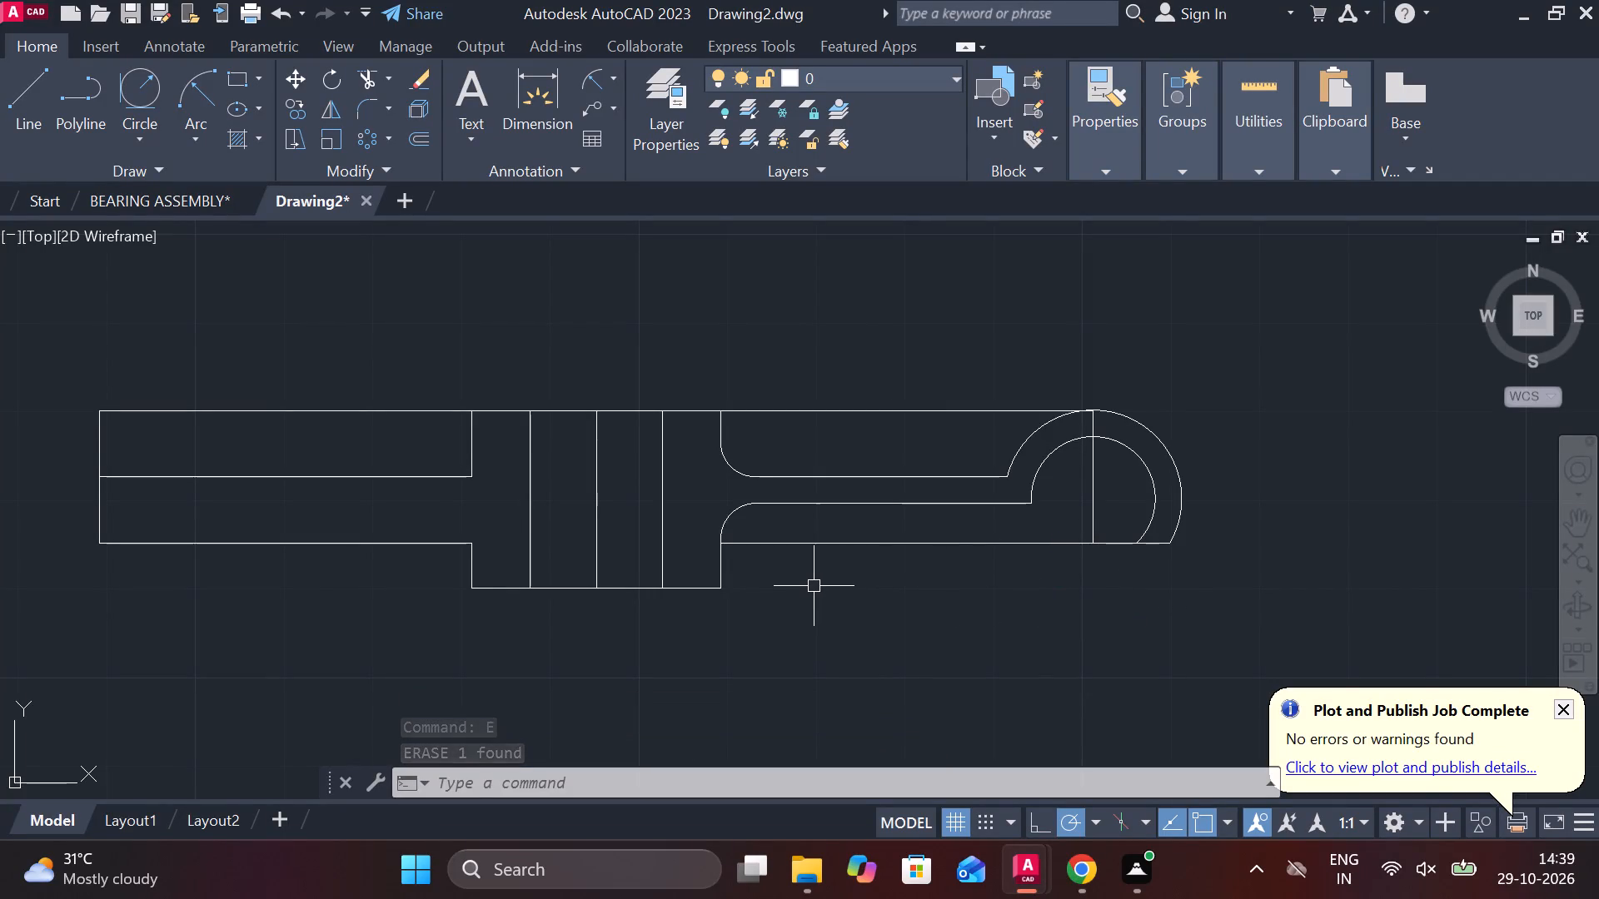
# Trim away the left arm and the left half of the central block, up to the block's vertical centre line.
pyautogui.moveTo(796, 574); pyautogui.dragTo(940, 600, button='middle')
pyautogui.scroll(-1, 943, 600)
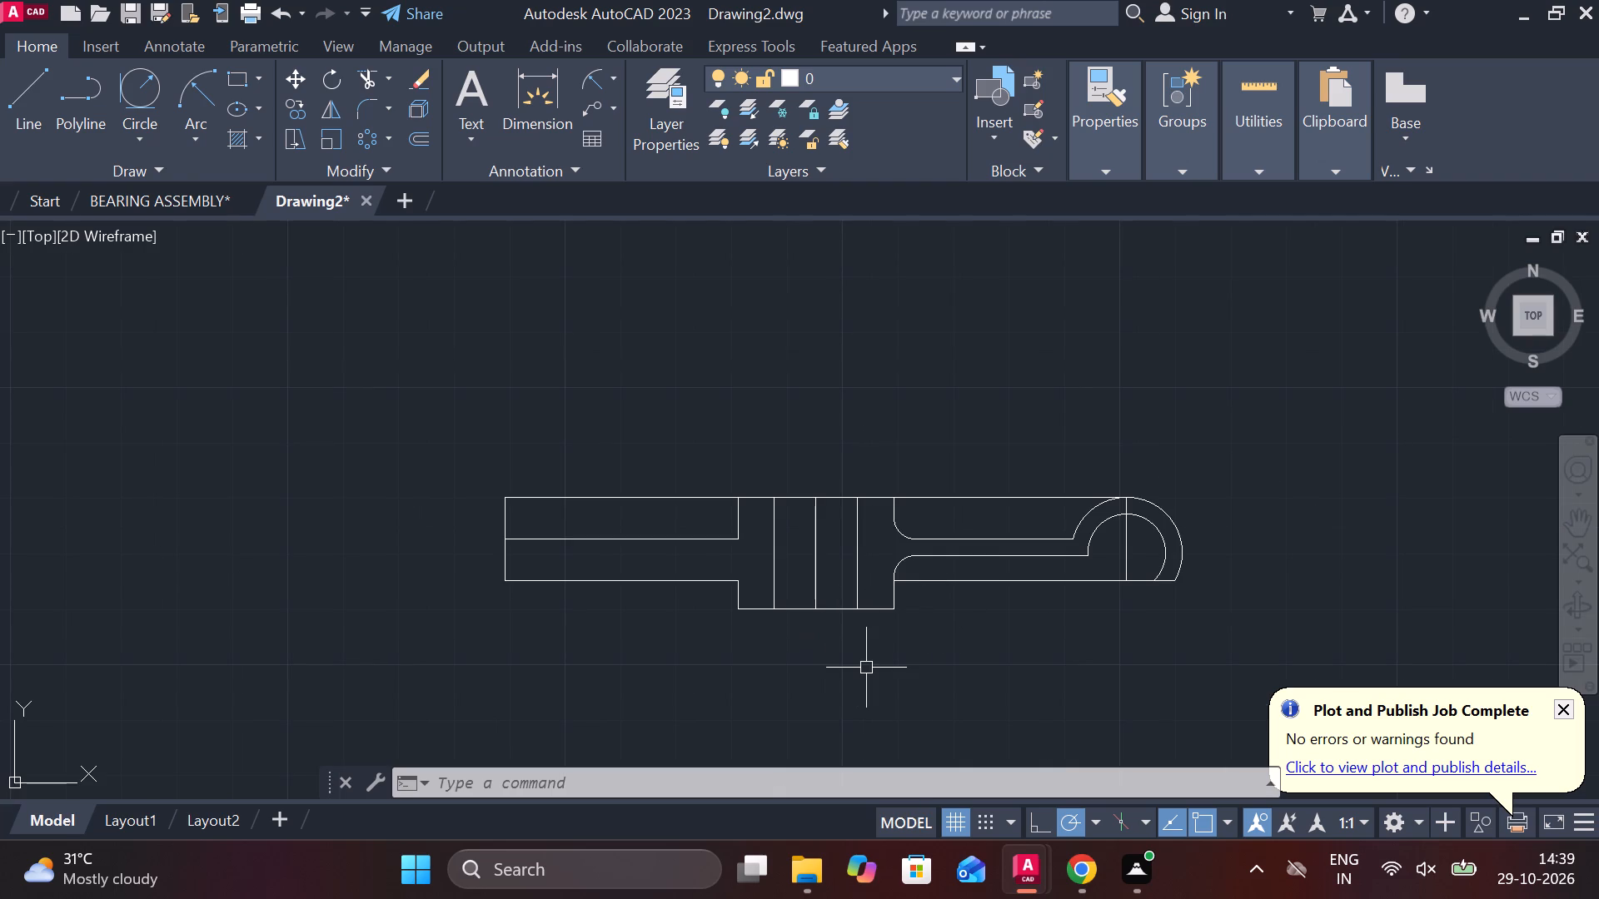
pyautogui.write('TR')
pyautogui.press('space')
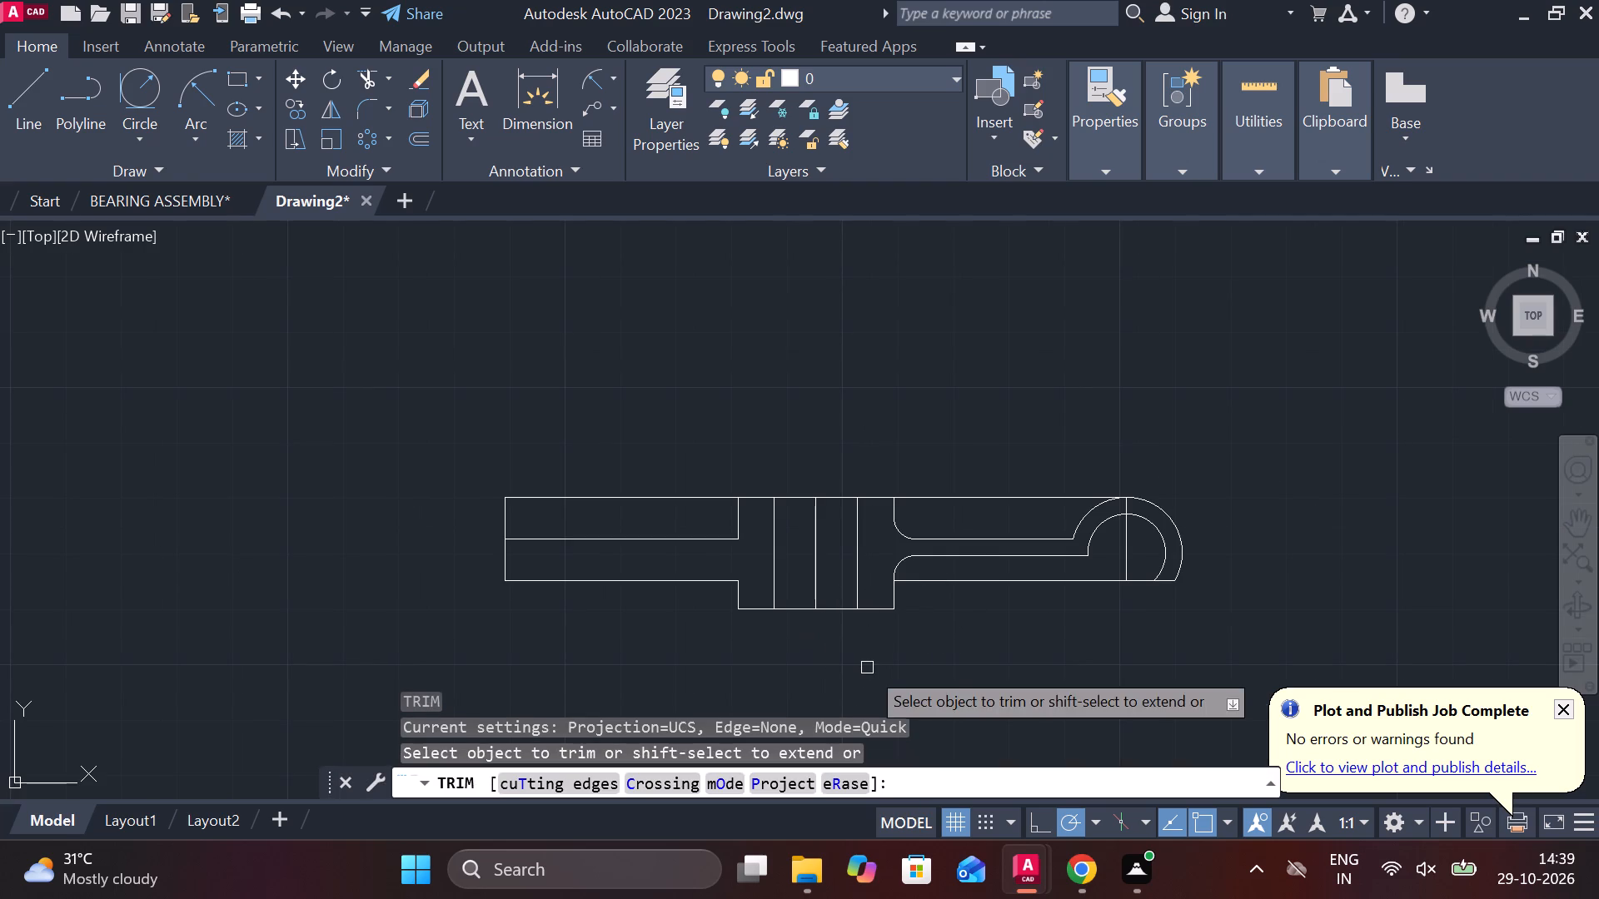
pyautogui.click(794, 500)
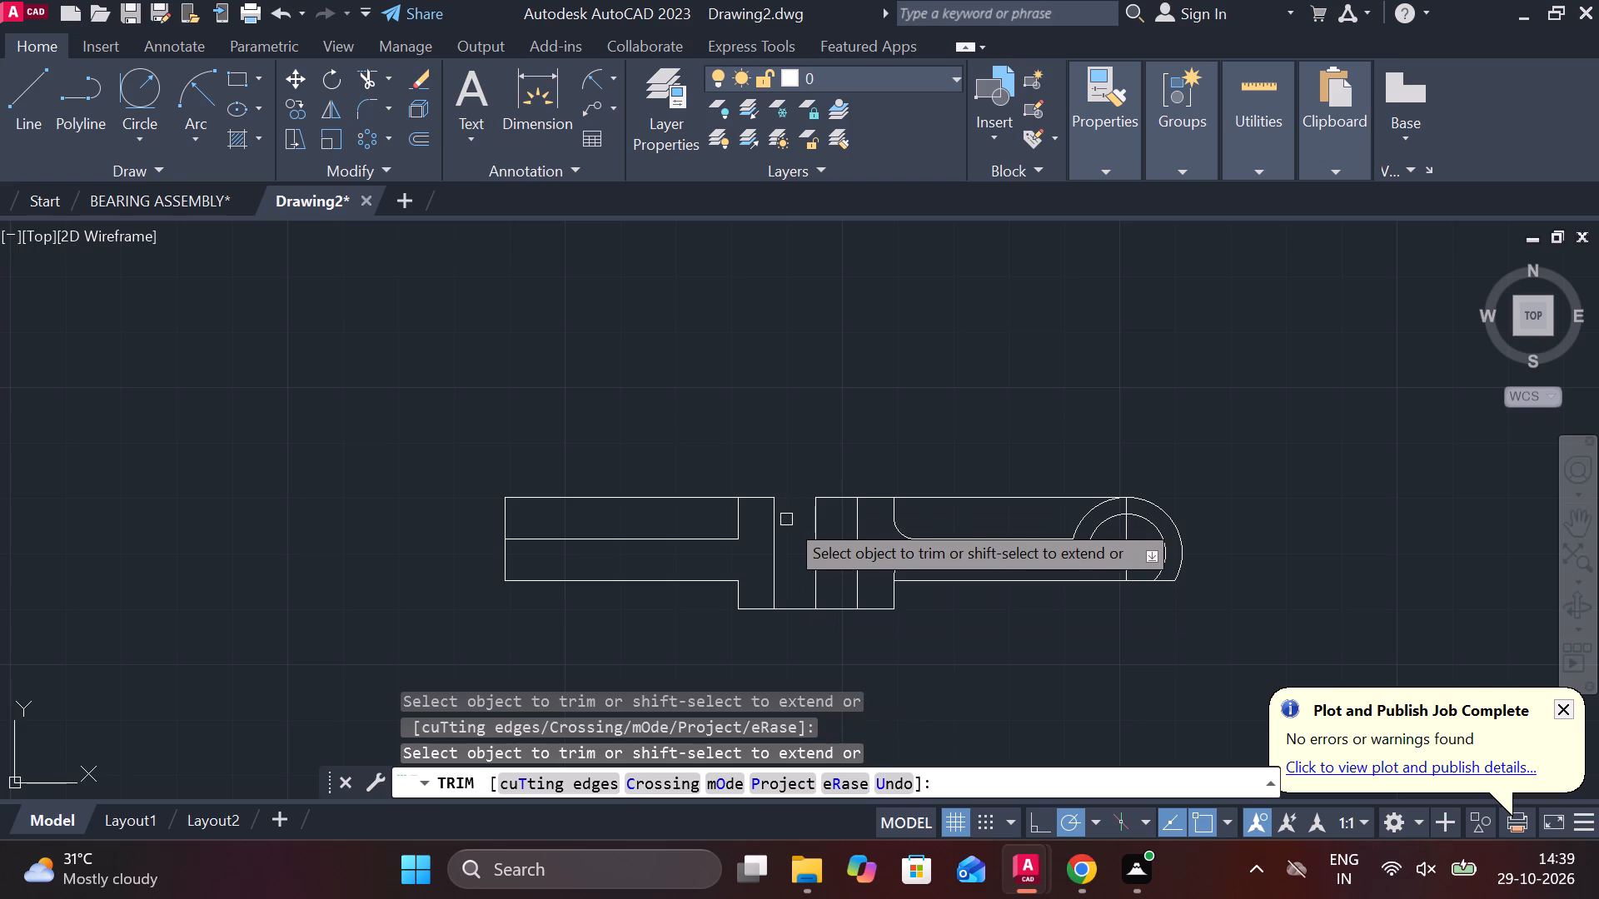
pyautogui.click(771, 549)
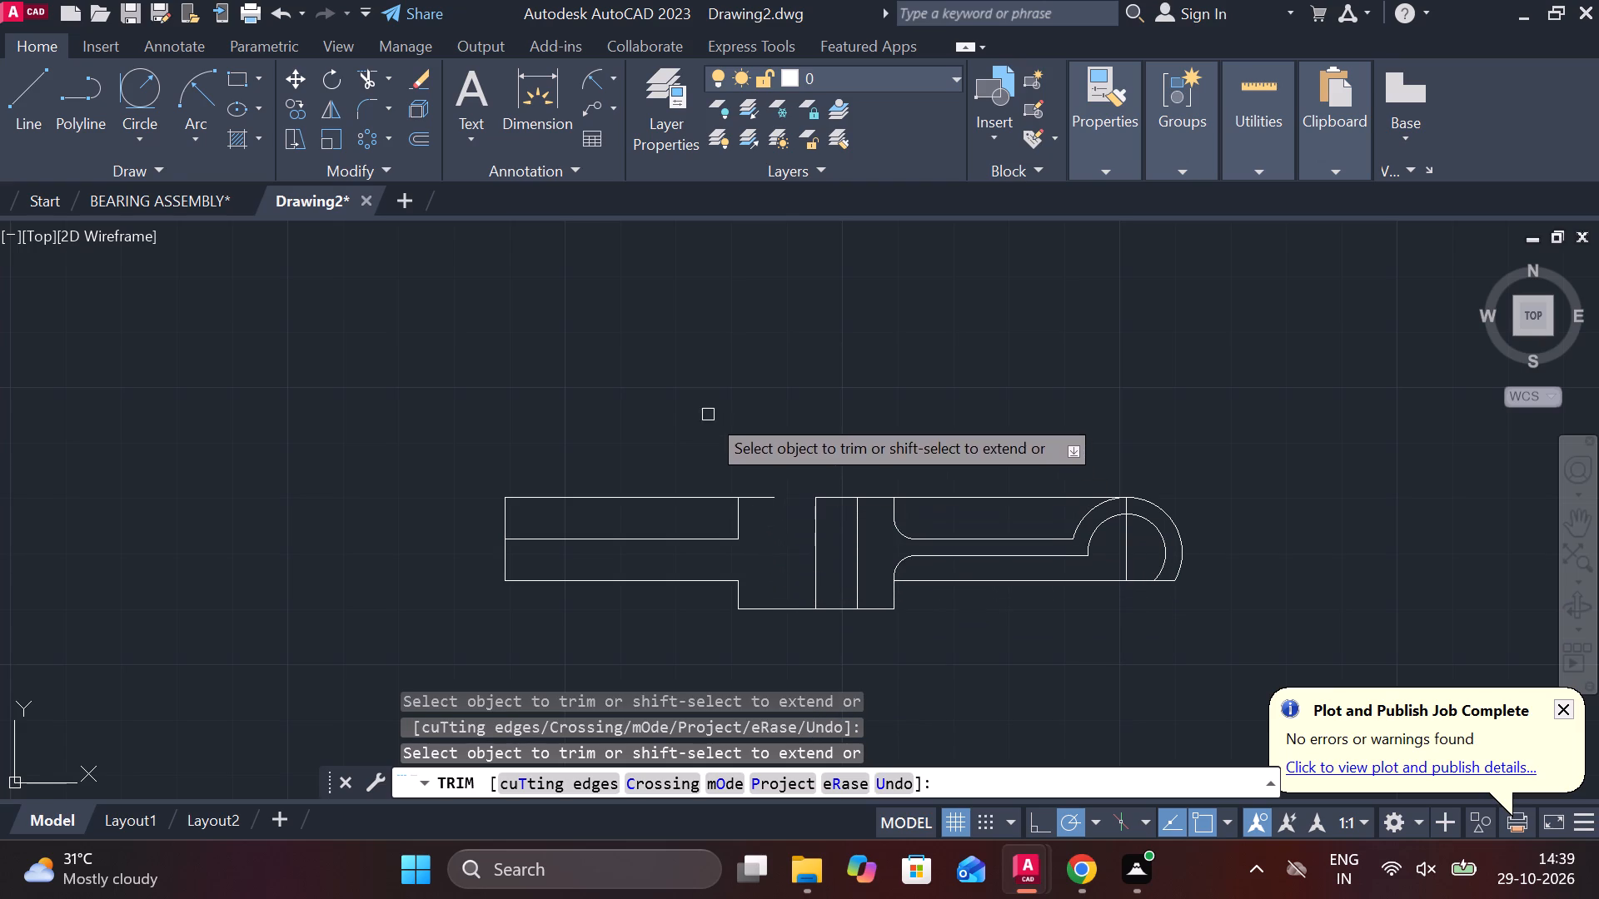
pyautogui.click(708, 415)
pyautogui.click(710, 596)
pyautogui.click(753, 606)
pyautogui.click(734, 598)
pyautogui.click(734, 529)
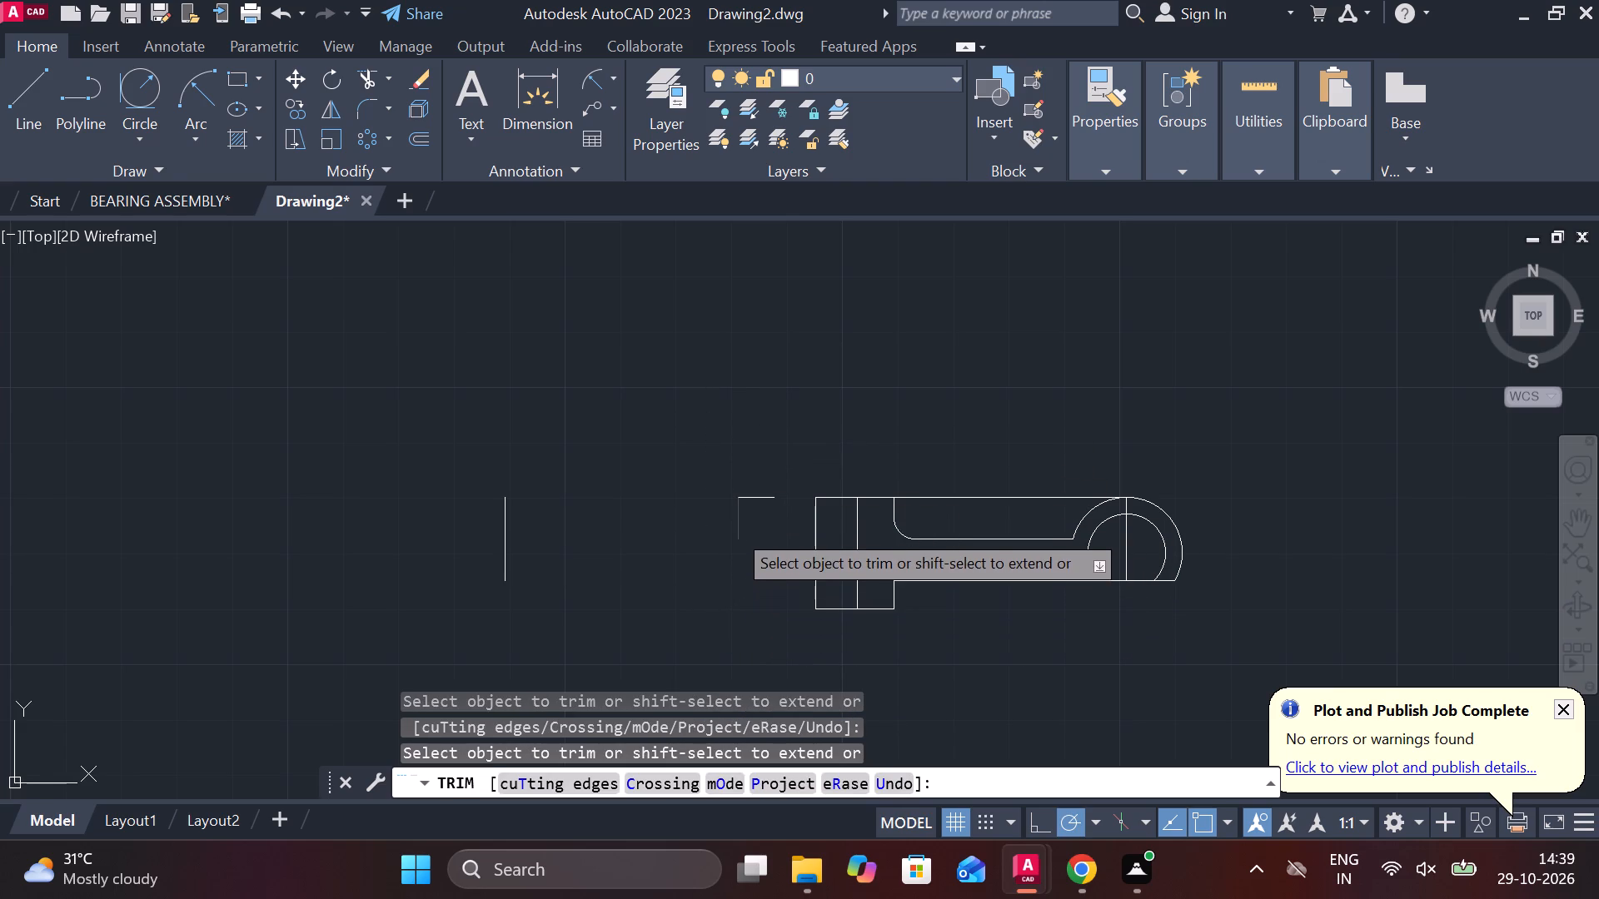
pyautogui.doubleClick(749, 504)
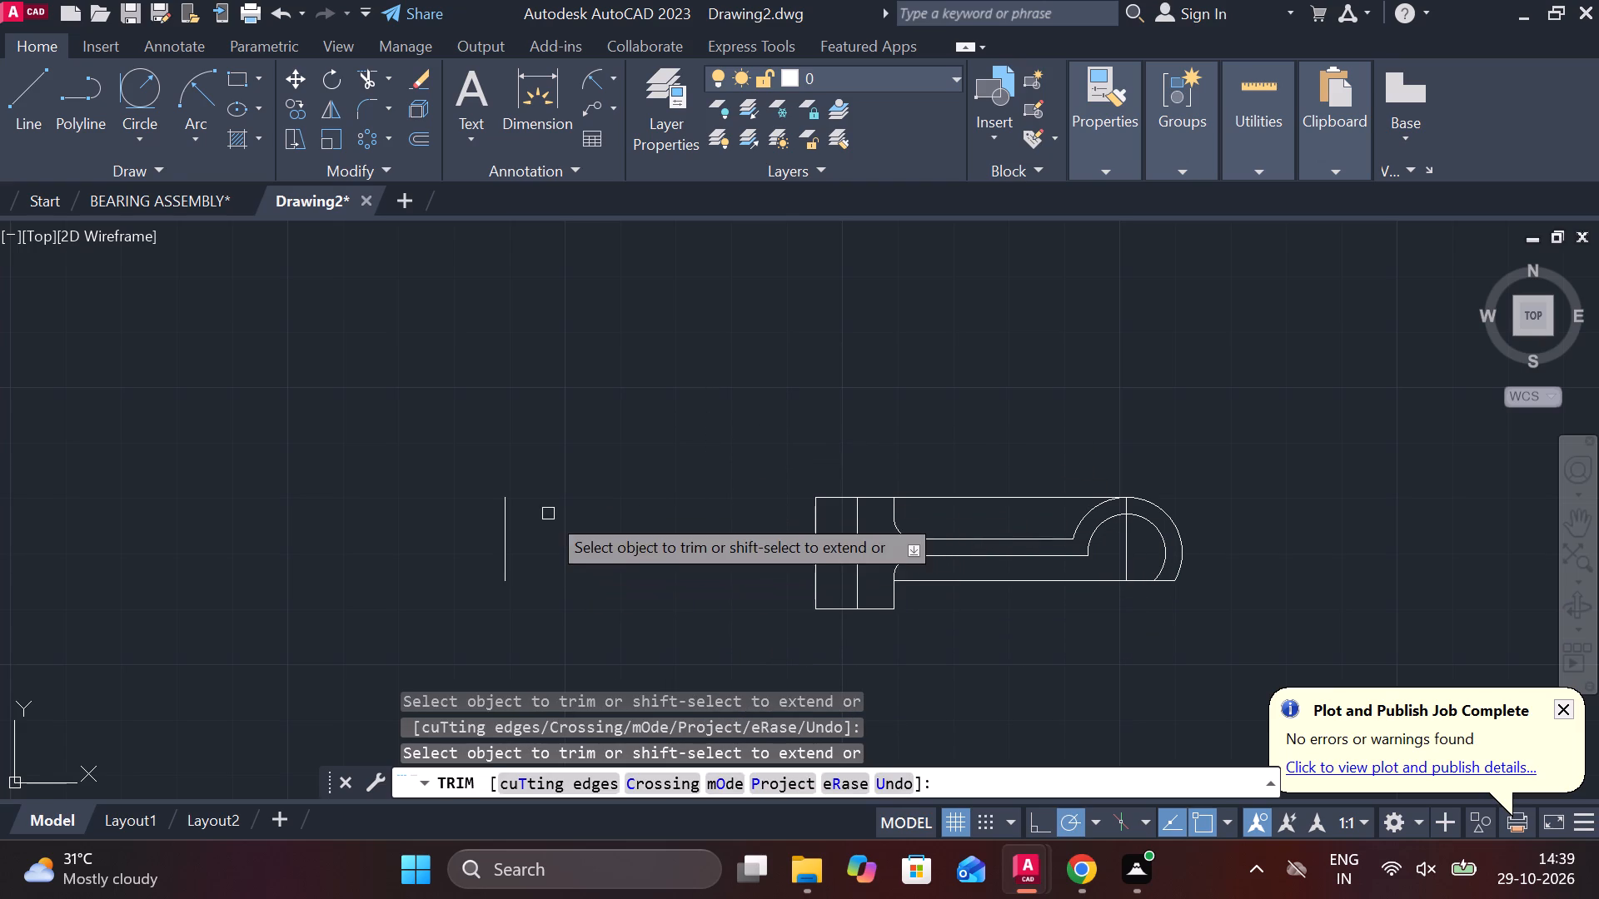
pyautogui.click(508, 524)
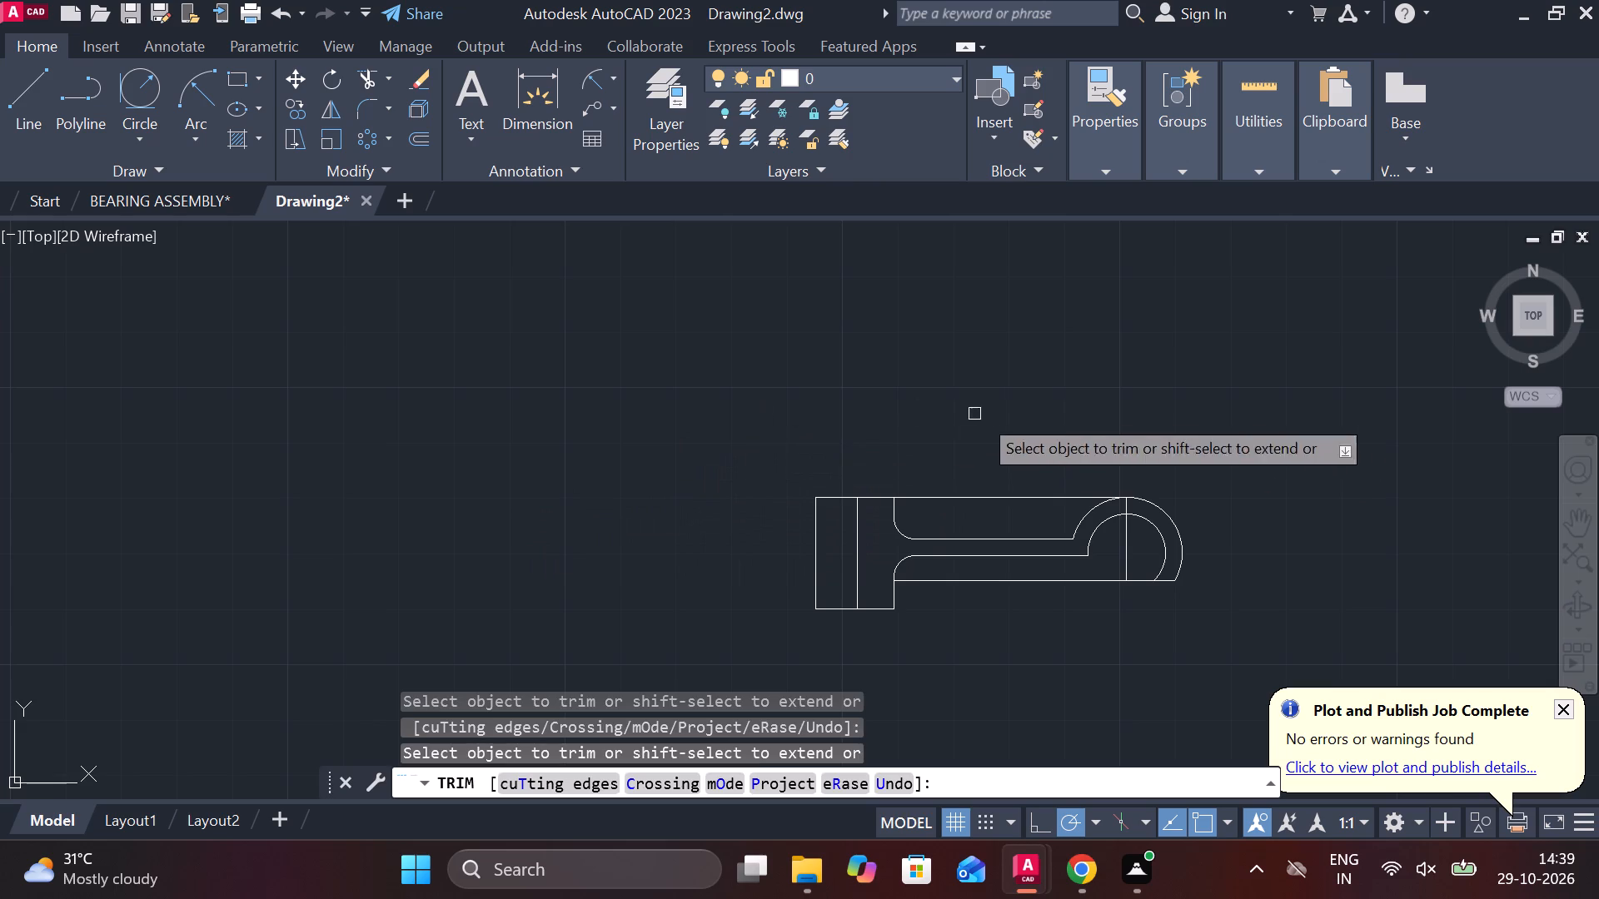
pyautogui.press('Escape')
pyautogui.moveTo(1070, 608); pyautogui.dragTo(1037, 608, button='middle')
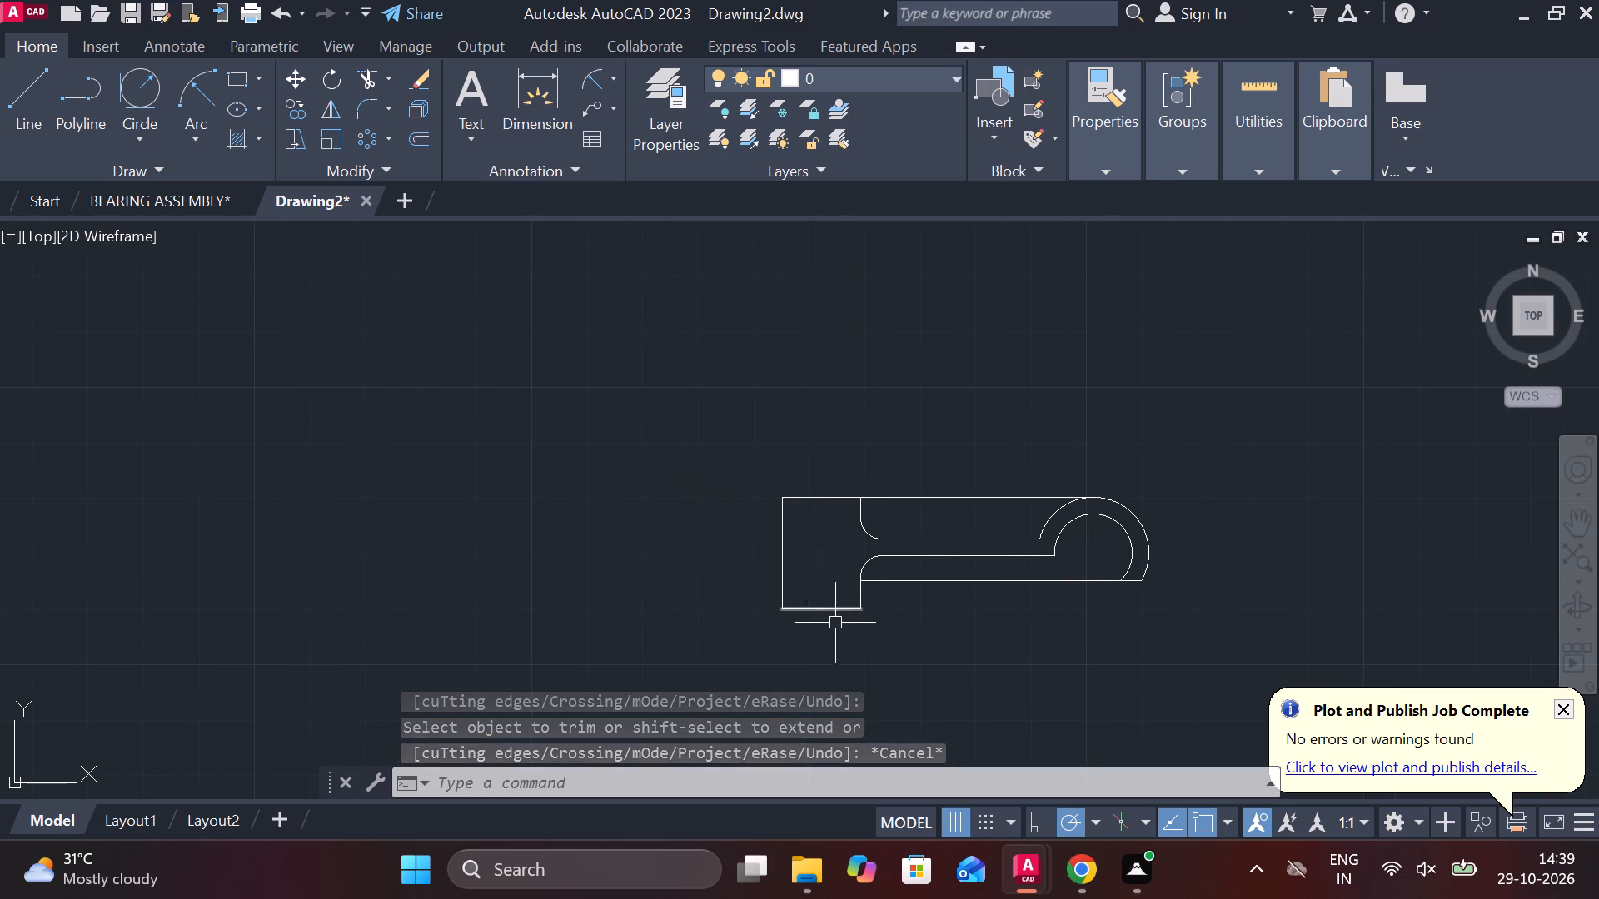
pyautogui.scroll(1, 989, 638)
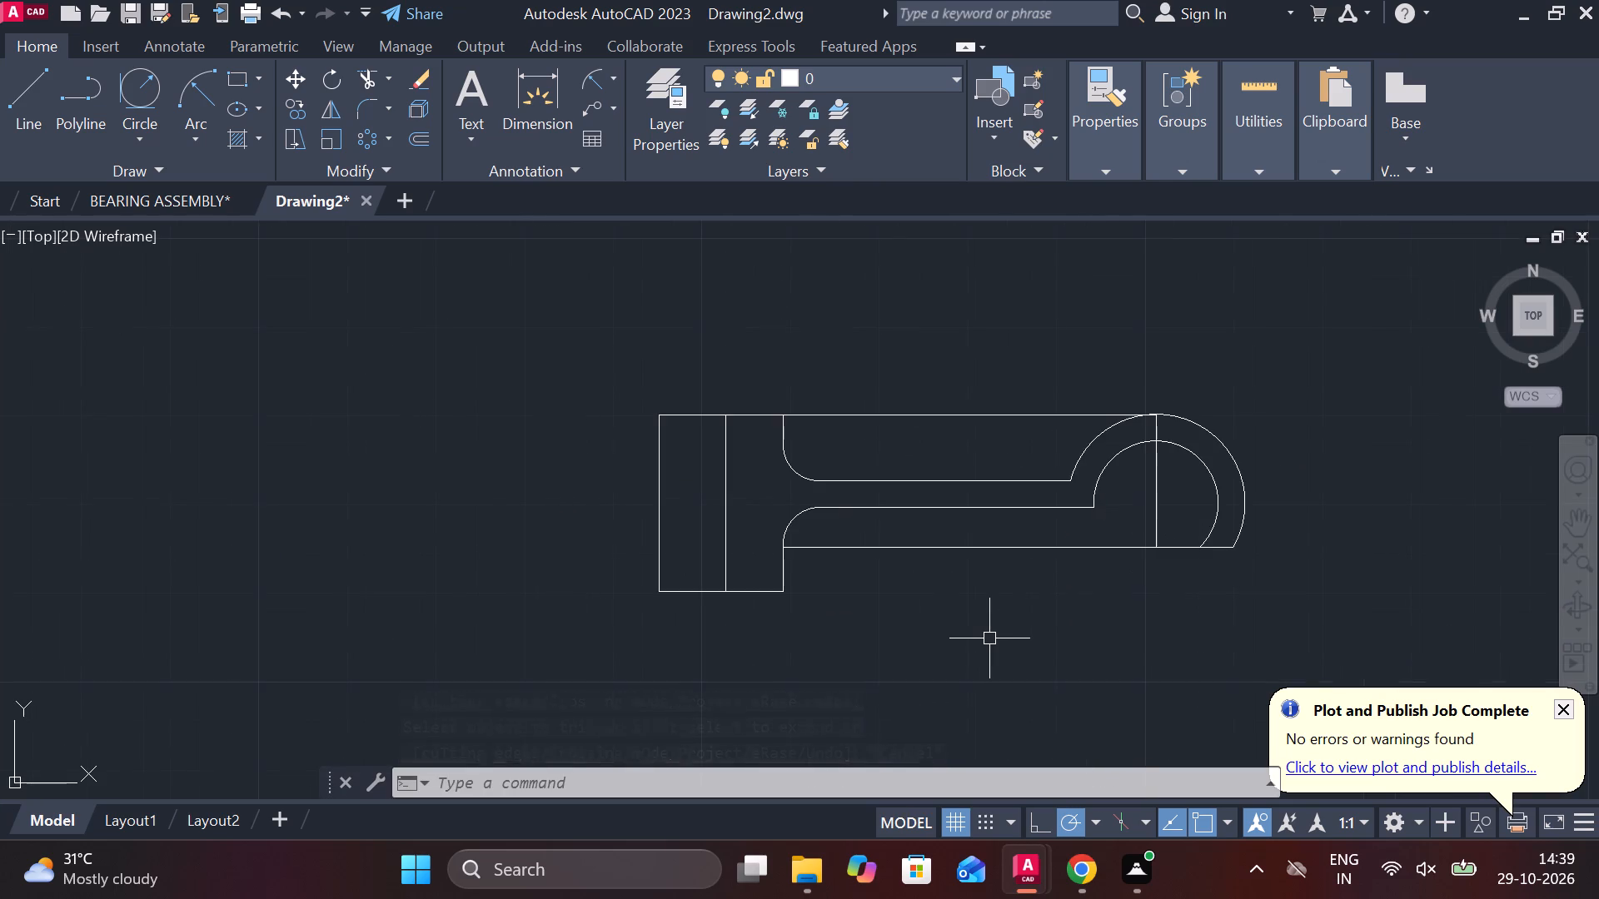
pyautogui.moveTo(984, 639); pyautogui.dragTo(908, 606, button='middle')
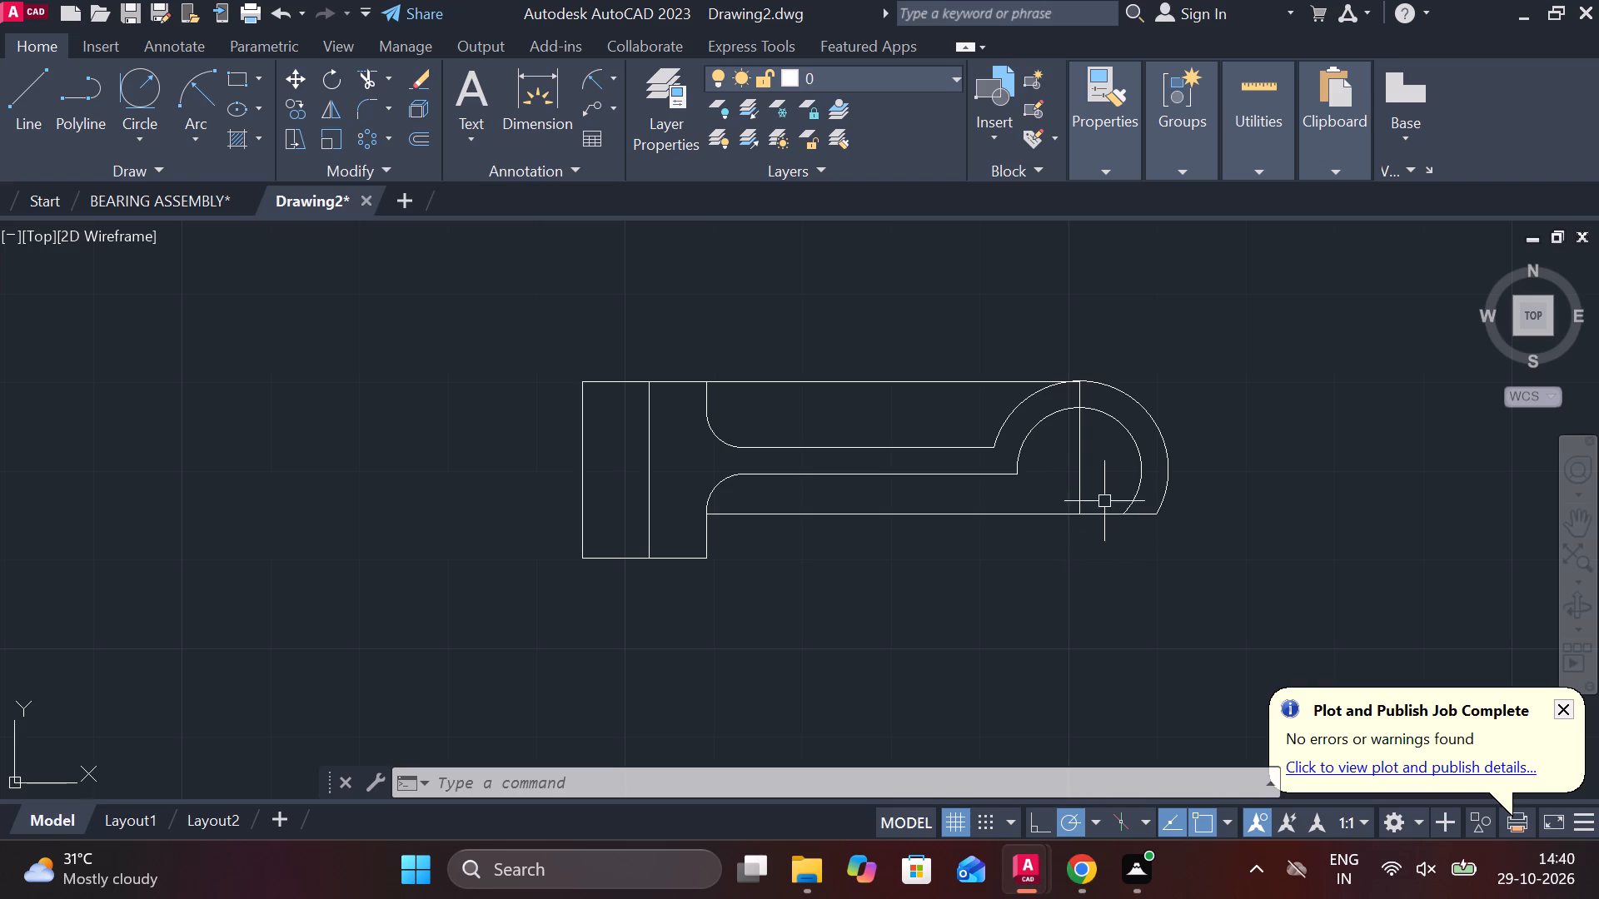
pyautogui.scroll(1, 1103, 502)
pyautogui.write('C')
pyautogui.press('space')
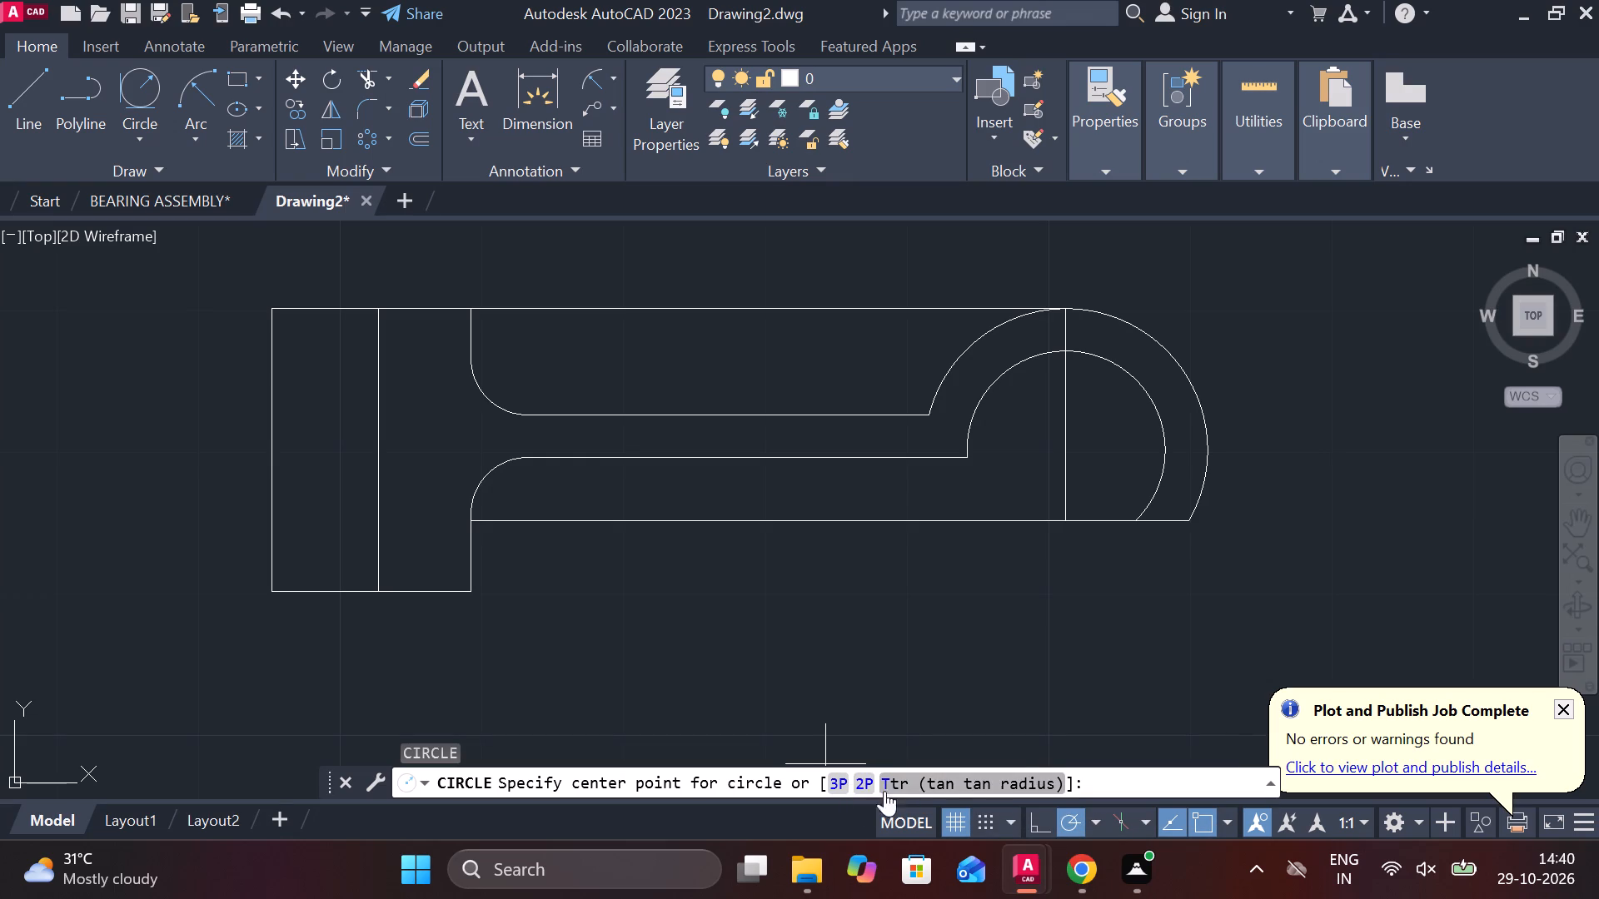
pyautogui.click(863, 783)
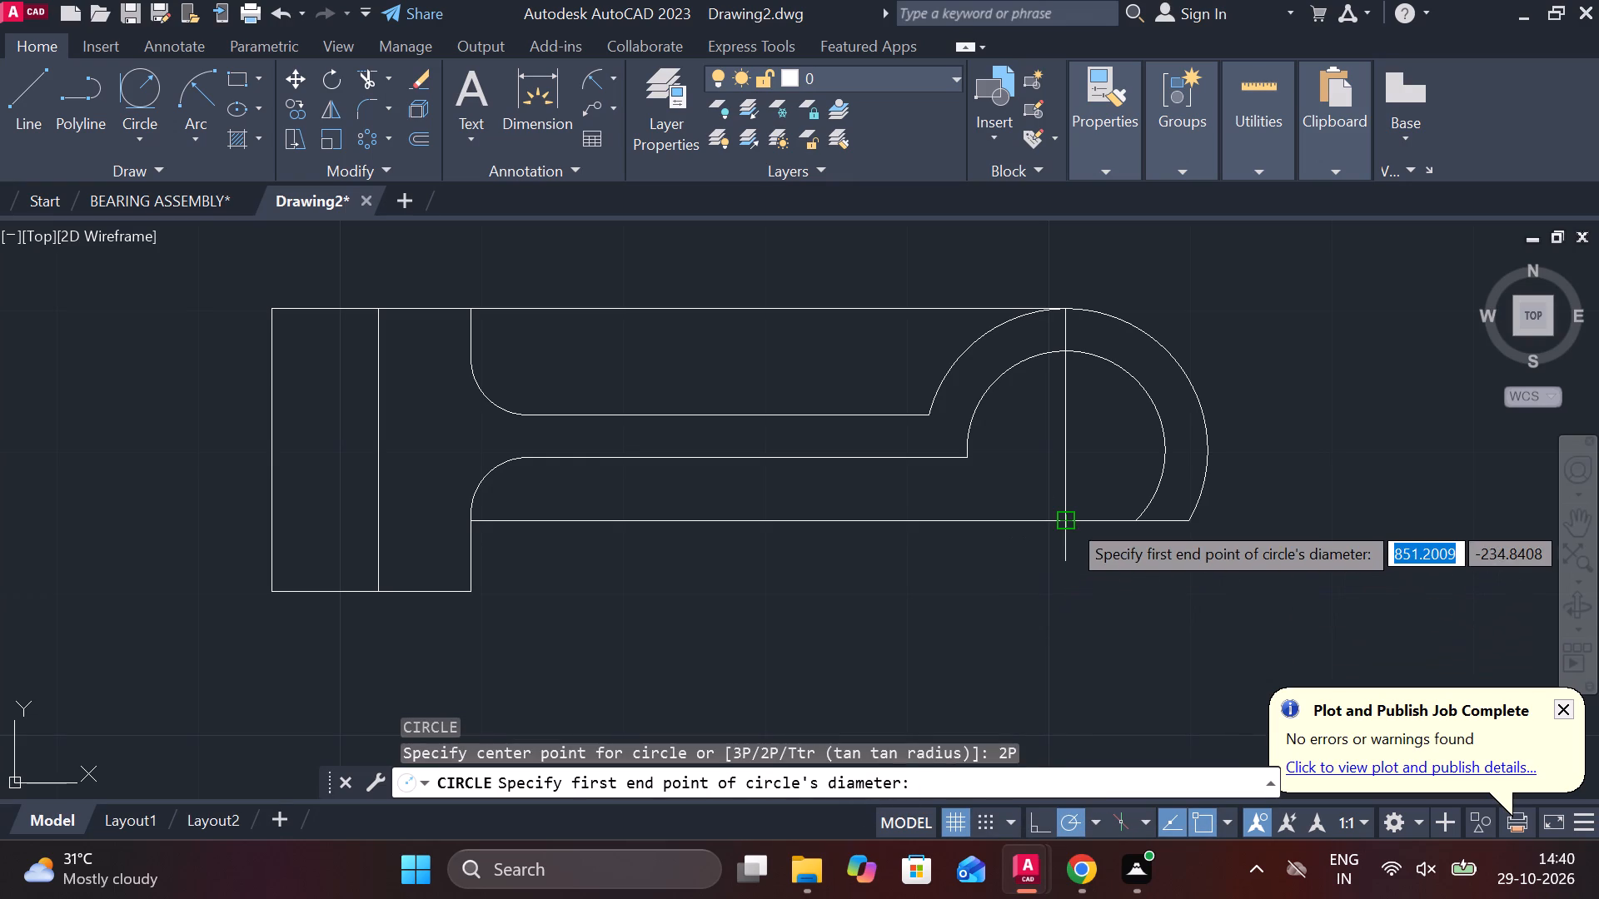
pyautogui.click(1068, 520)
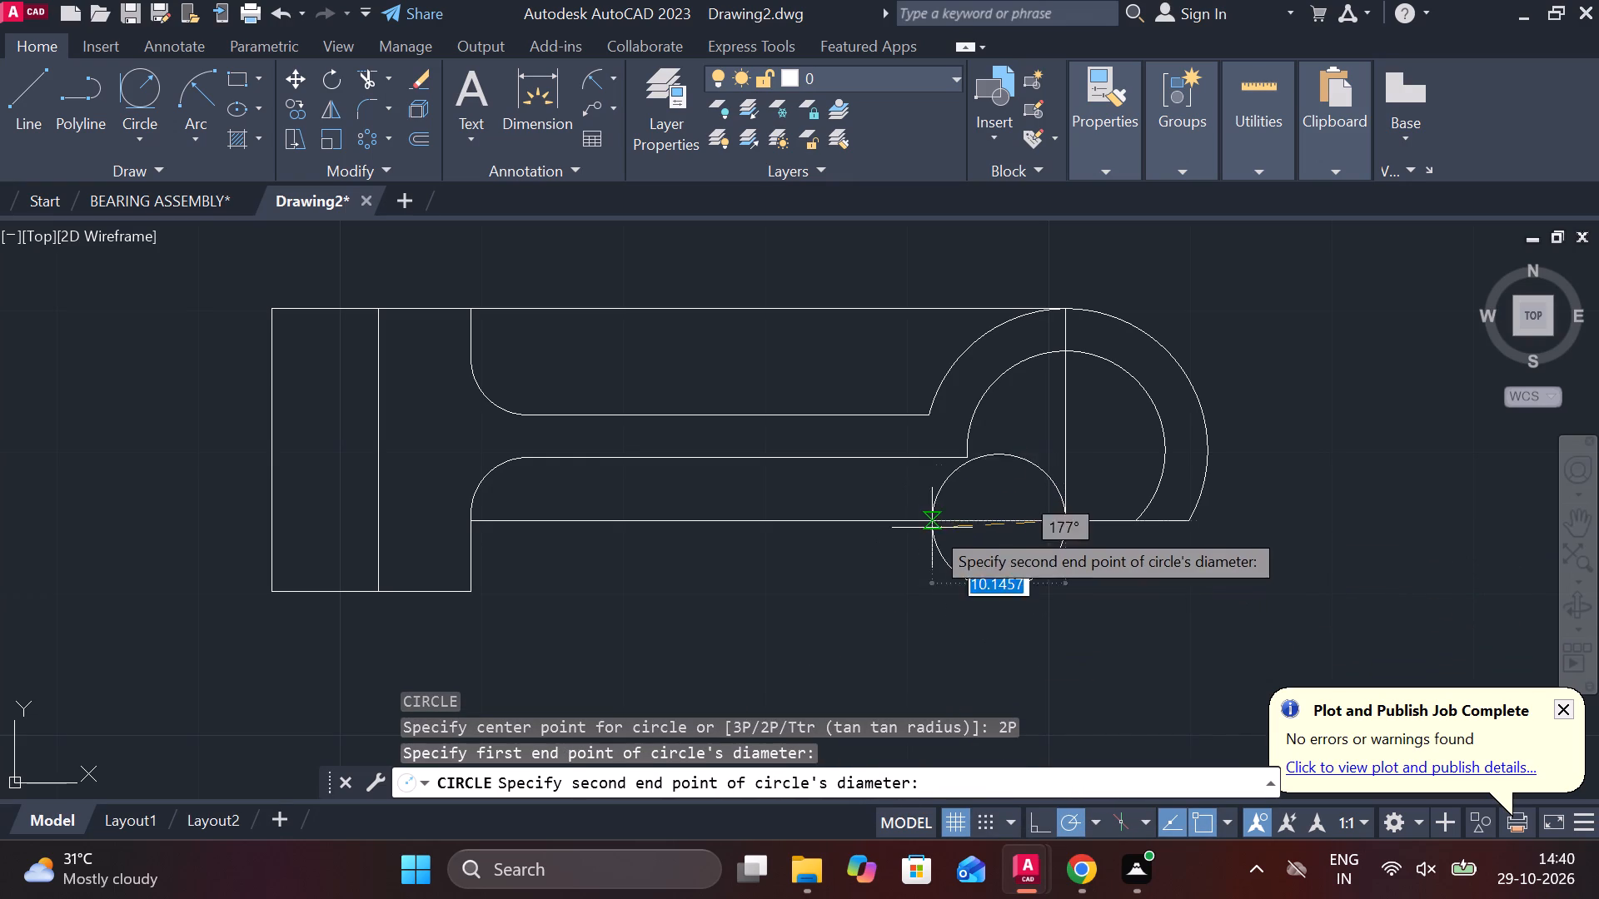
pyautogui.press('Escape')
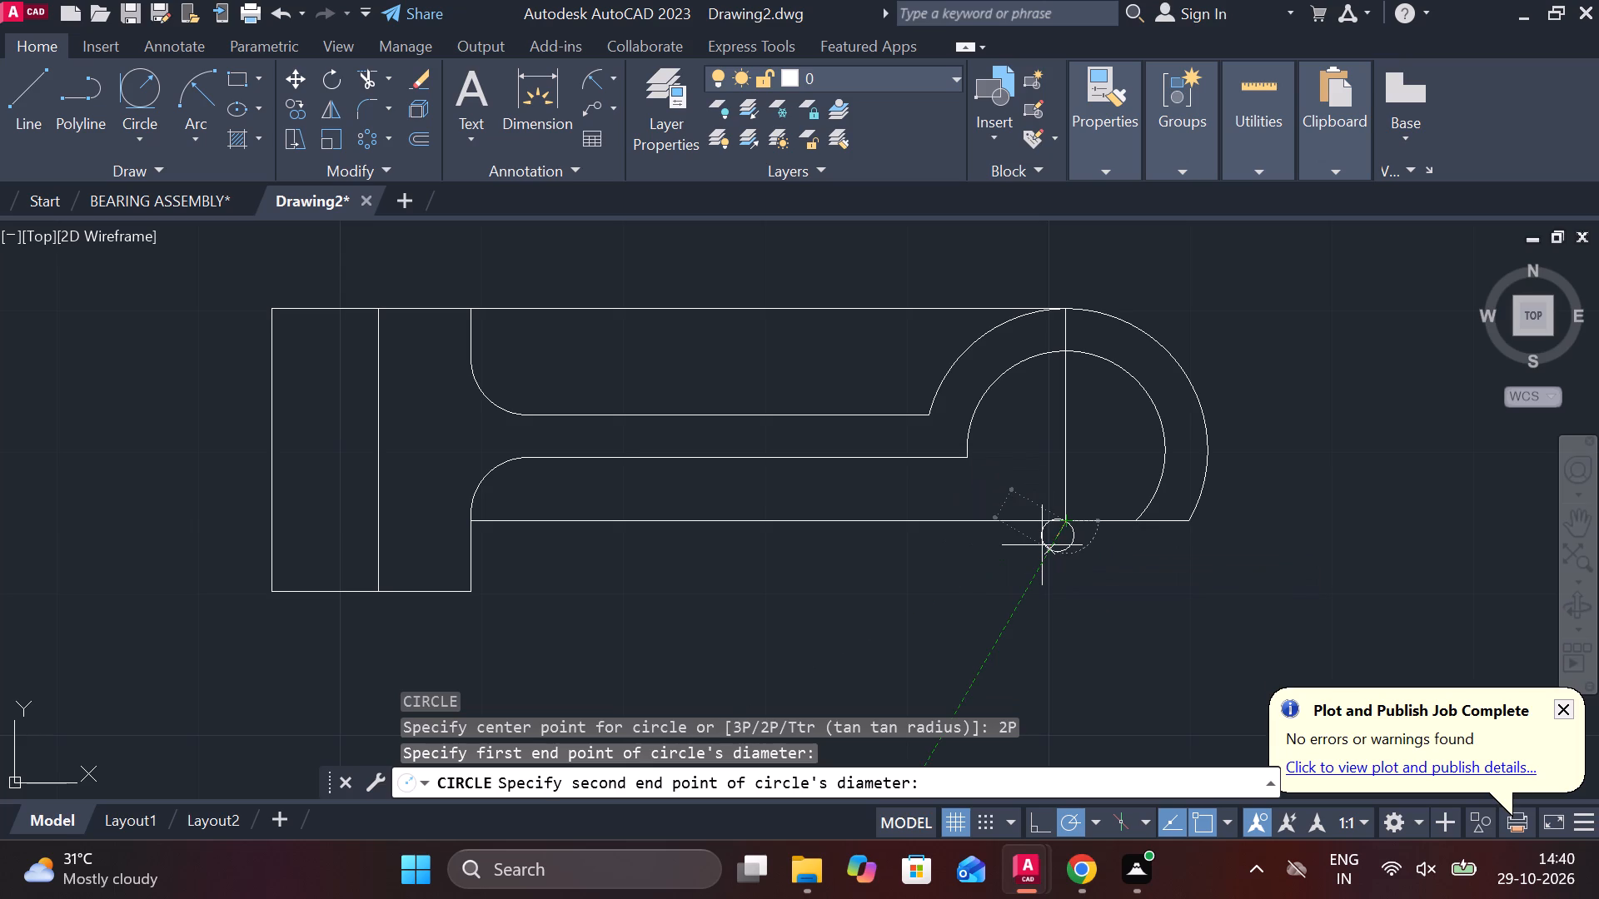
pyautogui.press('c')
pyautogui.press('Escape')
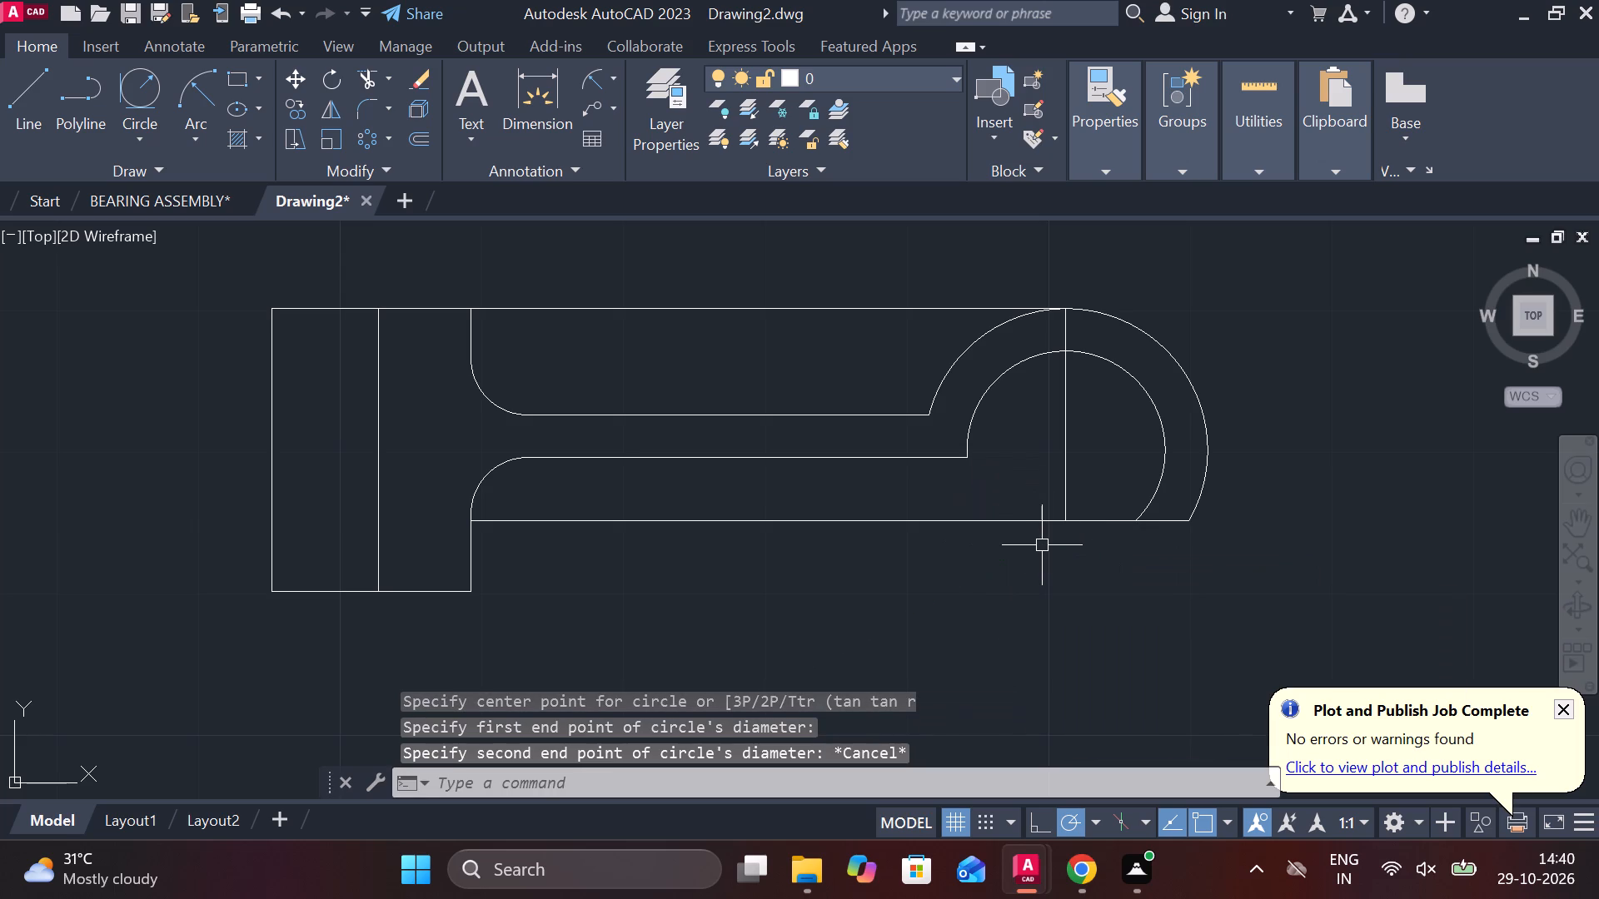
# Draw a circle of radius 5 centred on the lower end of the rounded end's vertical line.
pyautogui.write('C')
pyautogui.press('space')
pyautogui.click(1063, 523)
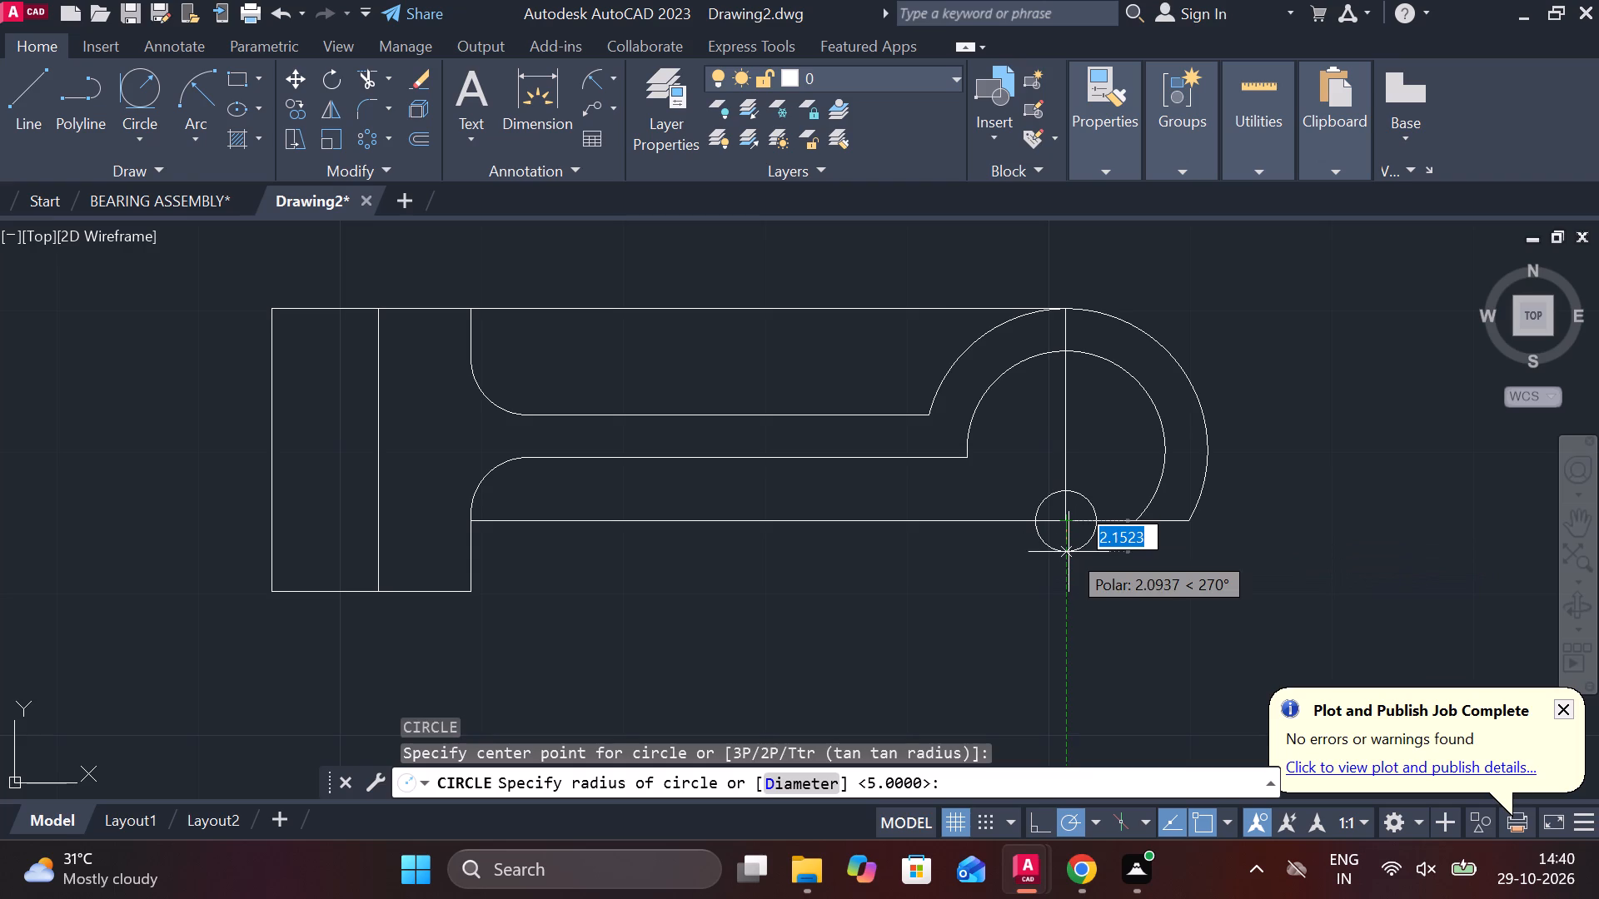
pyautogui.write('5')
pyautogui.press('space')
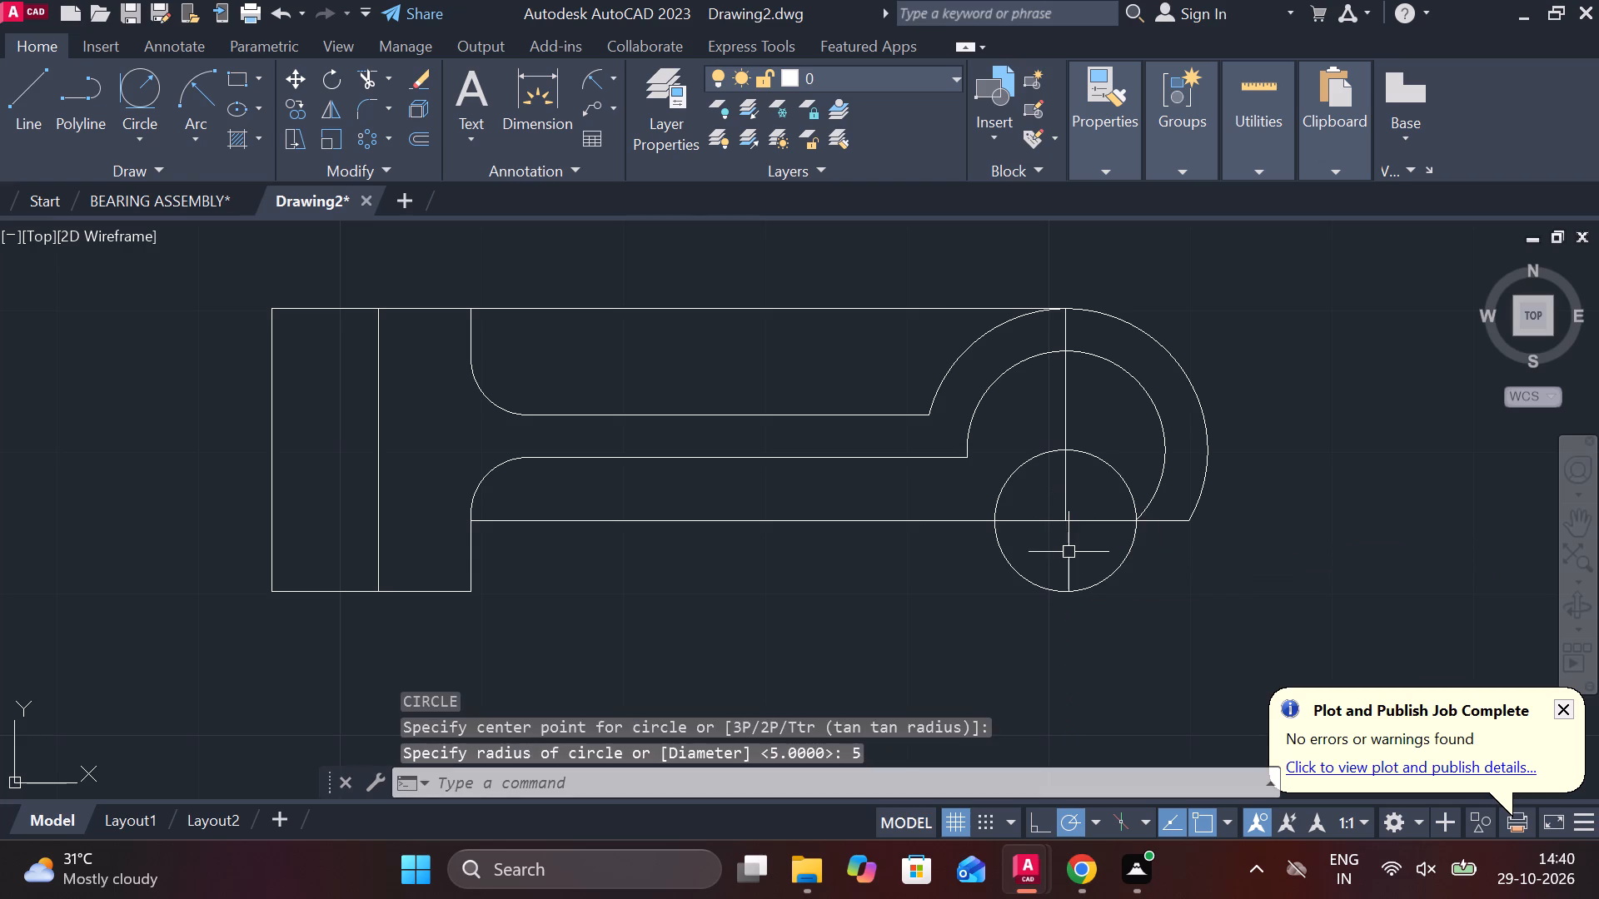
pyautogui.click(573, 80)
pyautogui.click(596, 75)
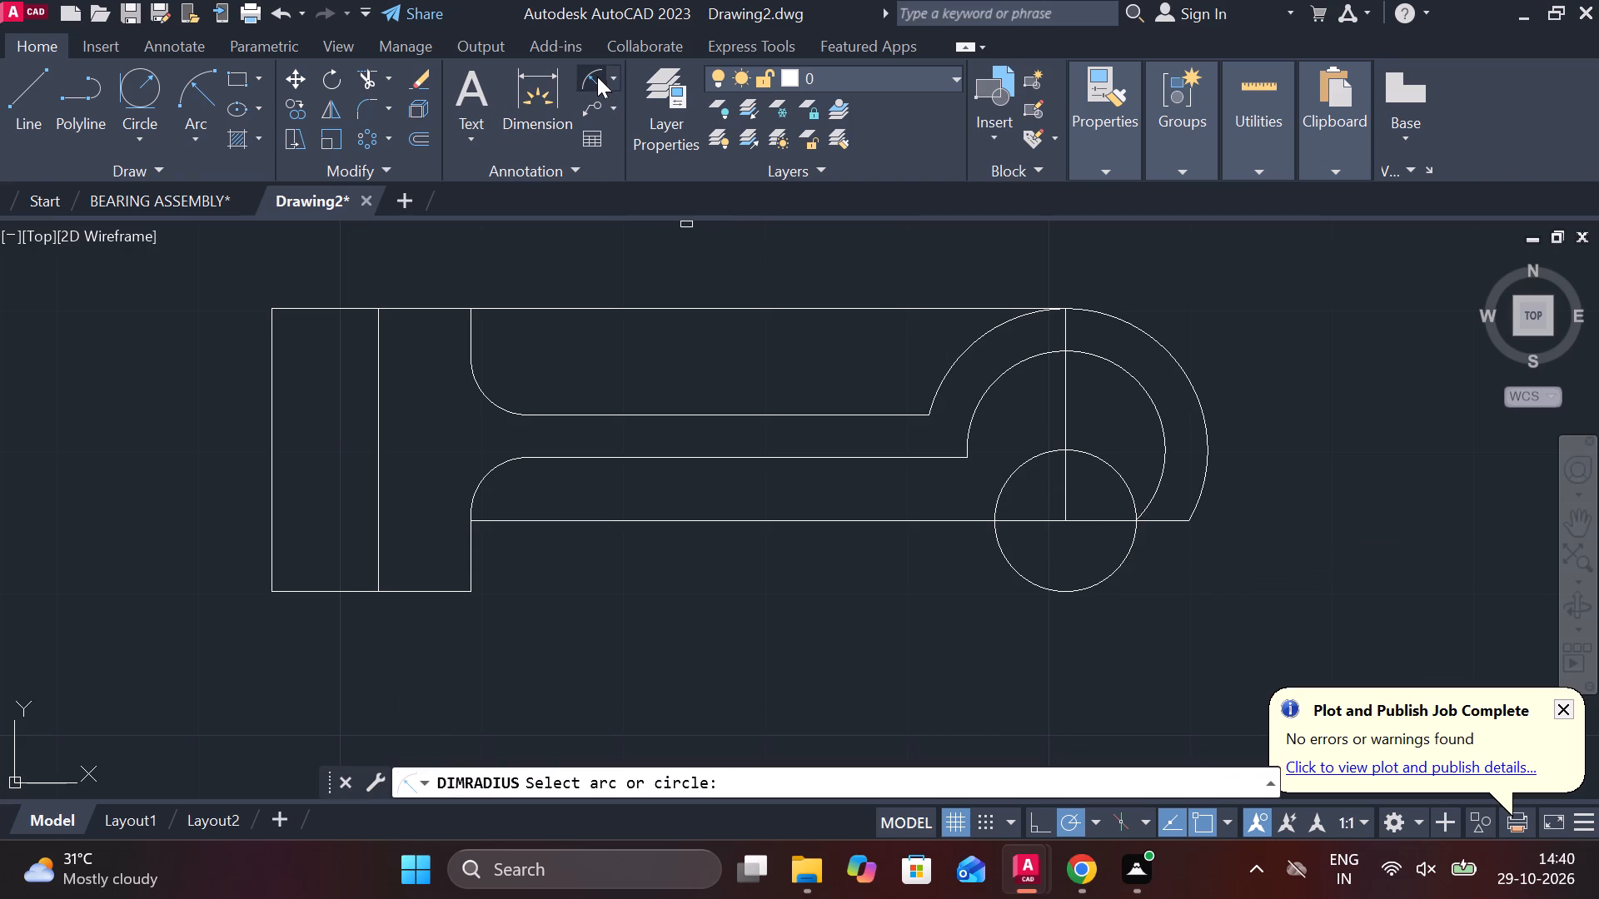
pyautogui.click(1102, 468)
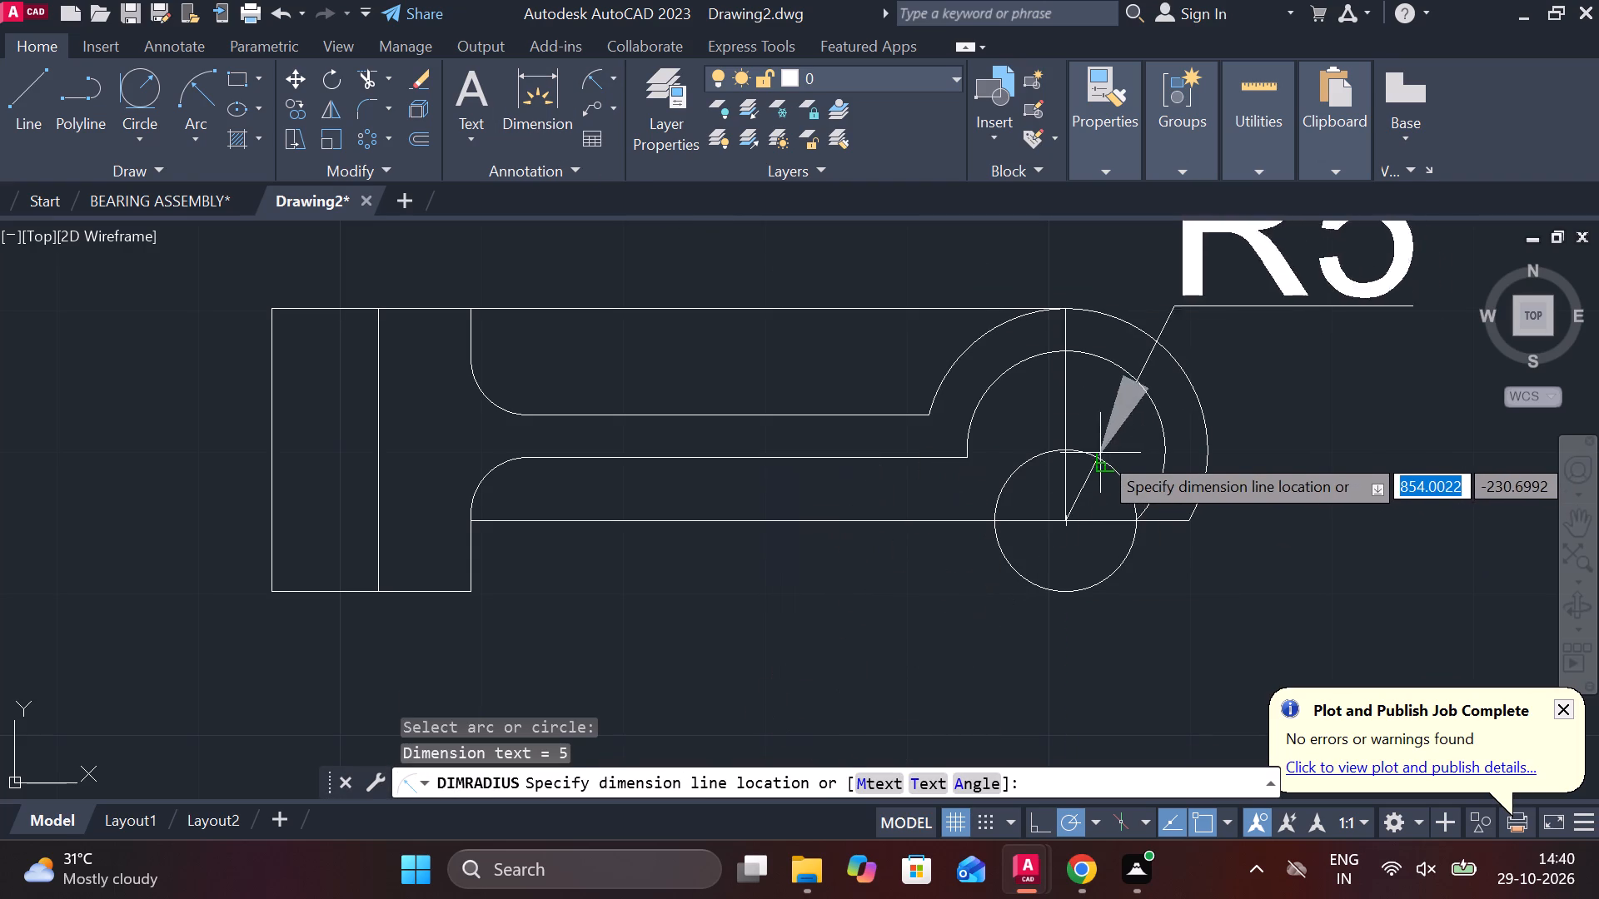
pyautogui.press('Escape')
# Draw a line tangent to the top of the radius 5 circle, ending at the block's lower right corner.
pyautogui.press('l')
pyautogui.press('Return')
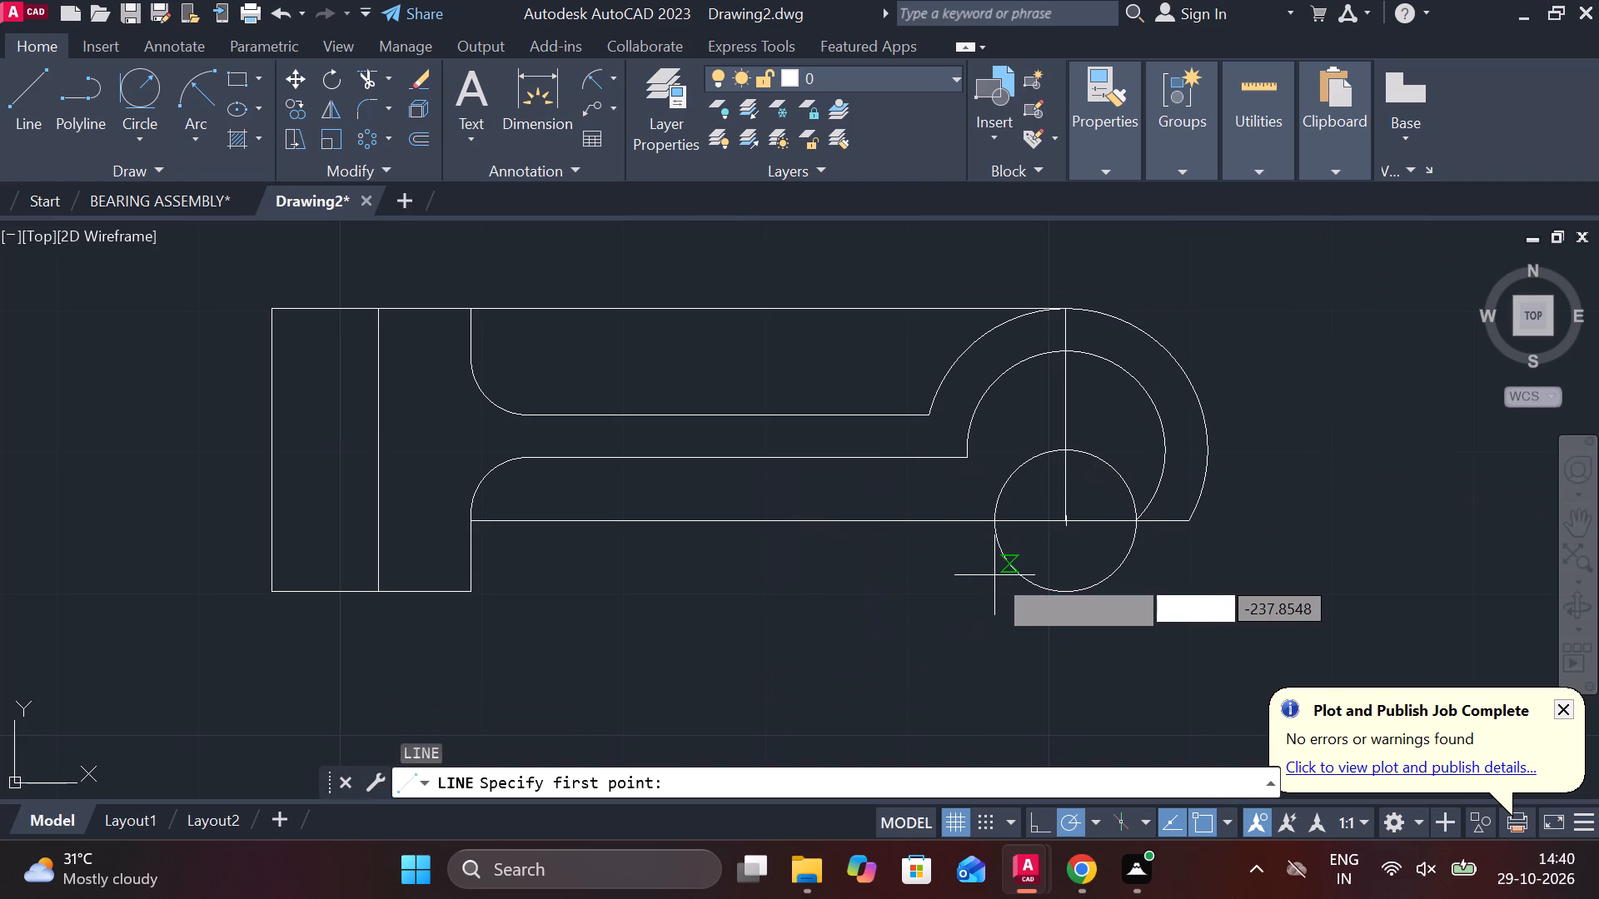
pyautogui.write('TAN')
pyautogui.press('Return')
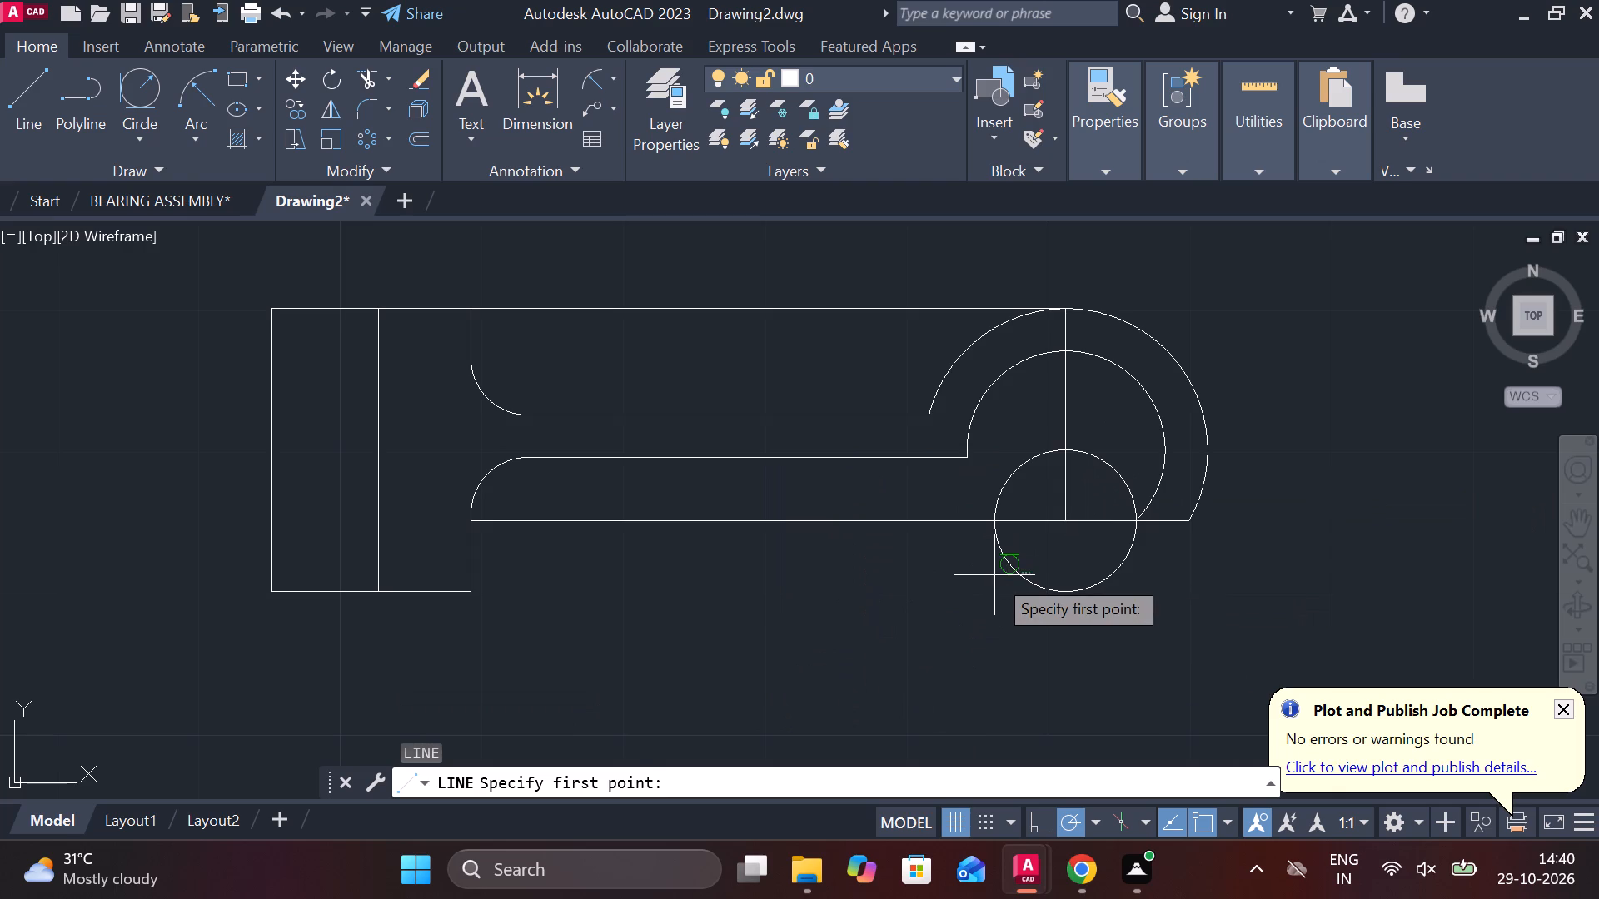
pyautogui.click(1026, 459)
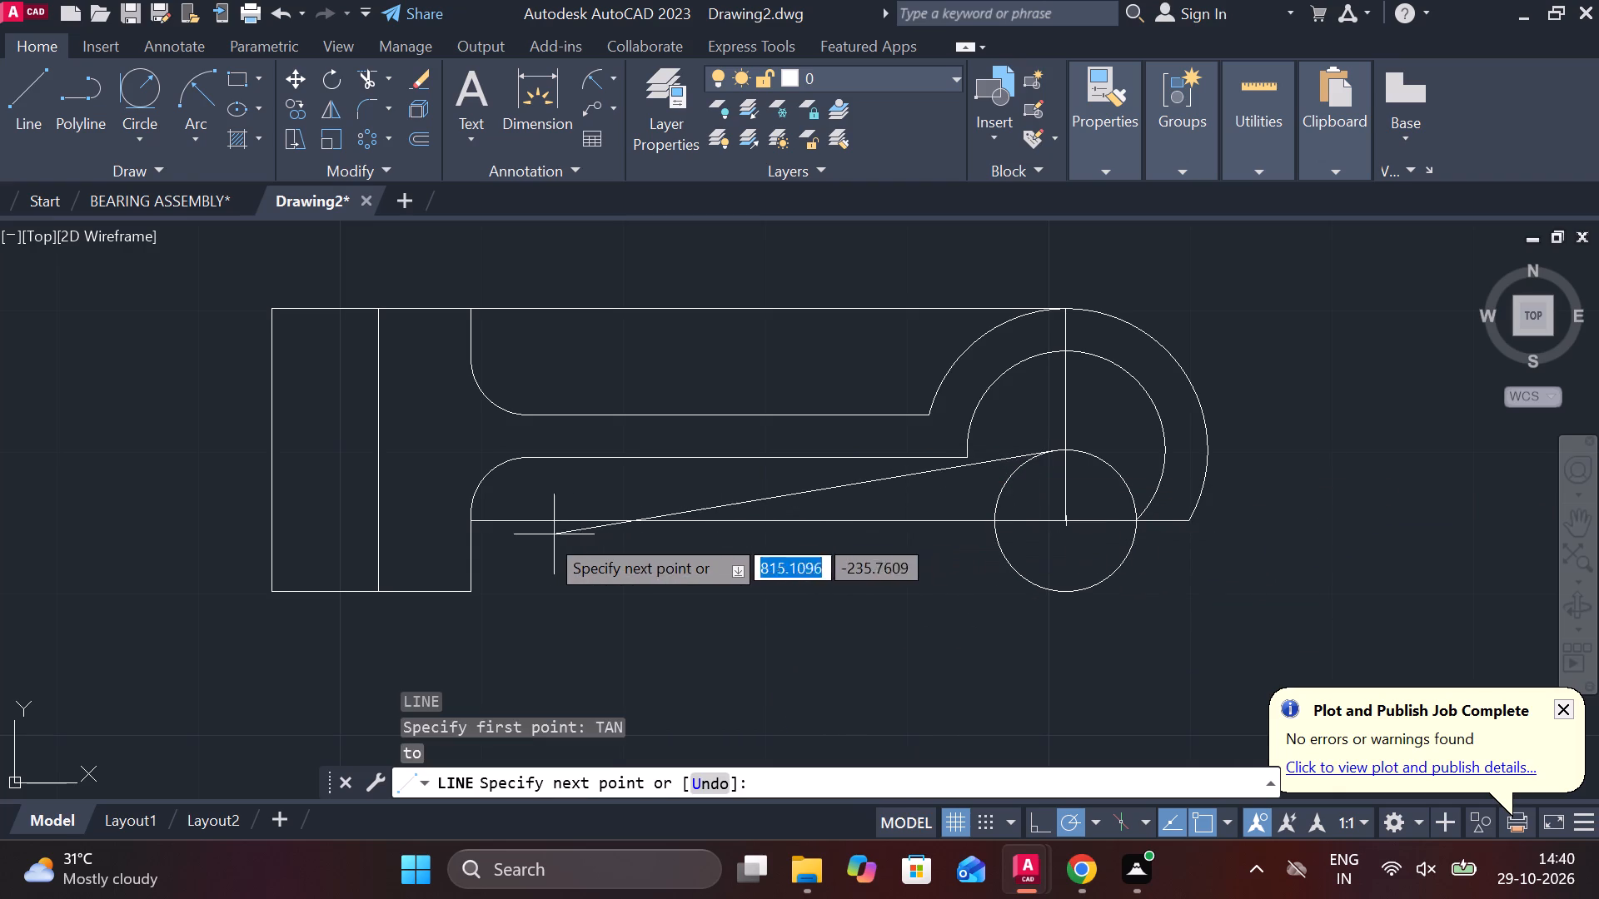
pyautogui.scroll(1, 483, 530)
pyautogui.moveTo(493, 530); pyautogui.dragTo(584, 538, button='middle')
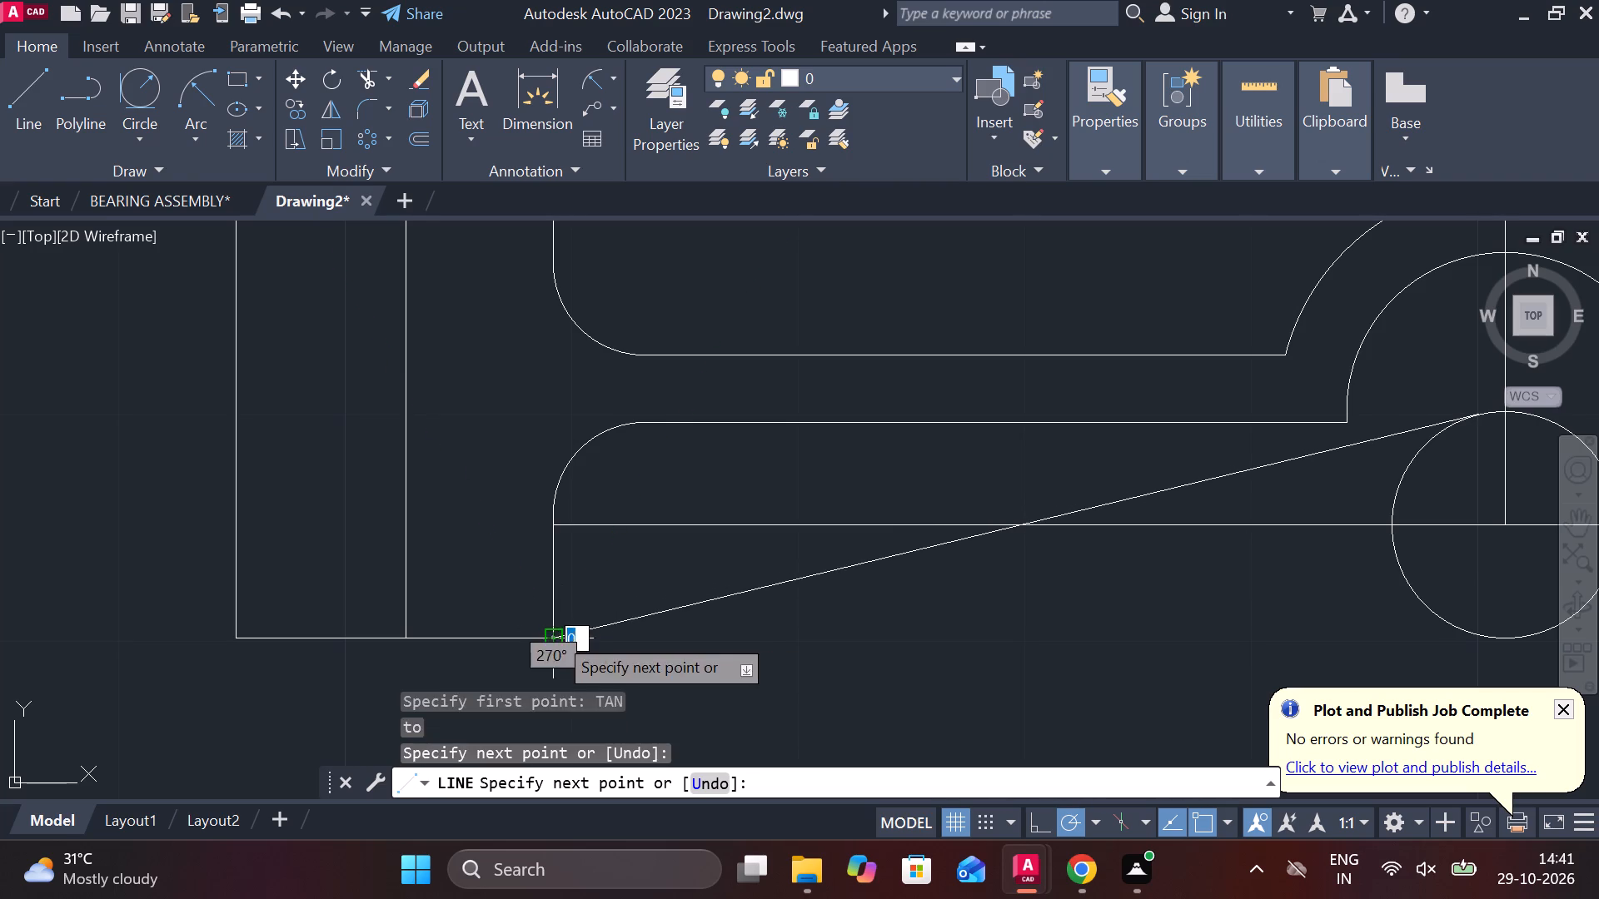
pyautogui.press('Escape')
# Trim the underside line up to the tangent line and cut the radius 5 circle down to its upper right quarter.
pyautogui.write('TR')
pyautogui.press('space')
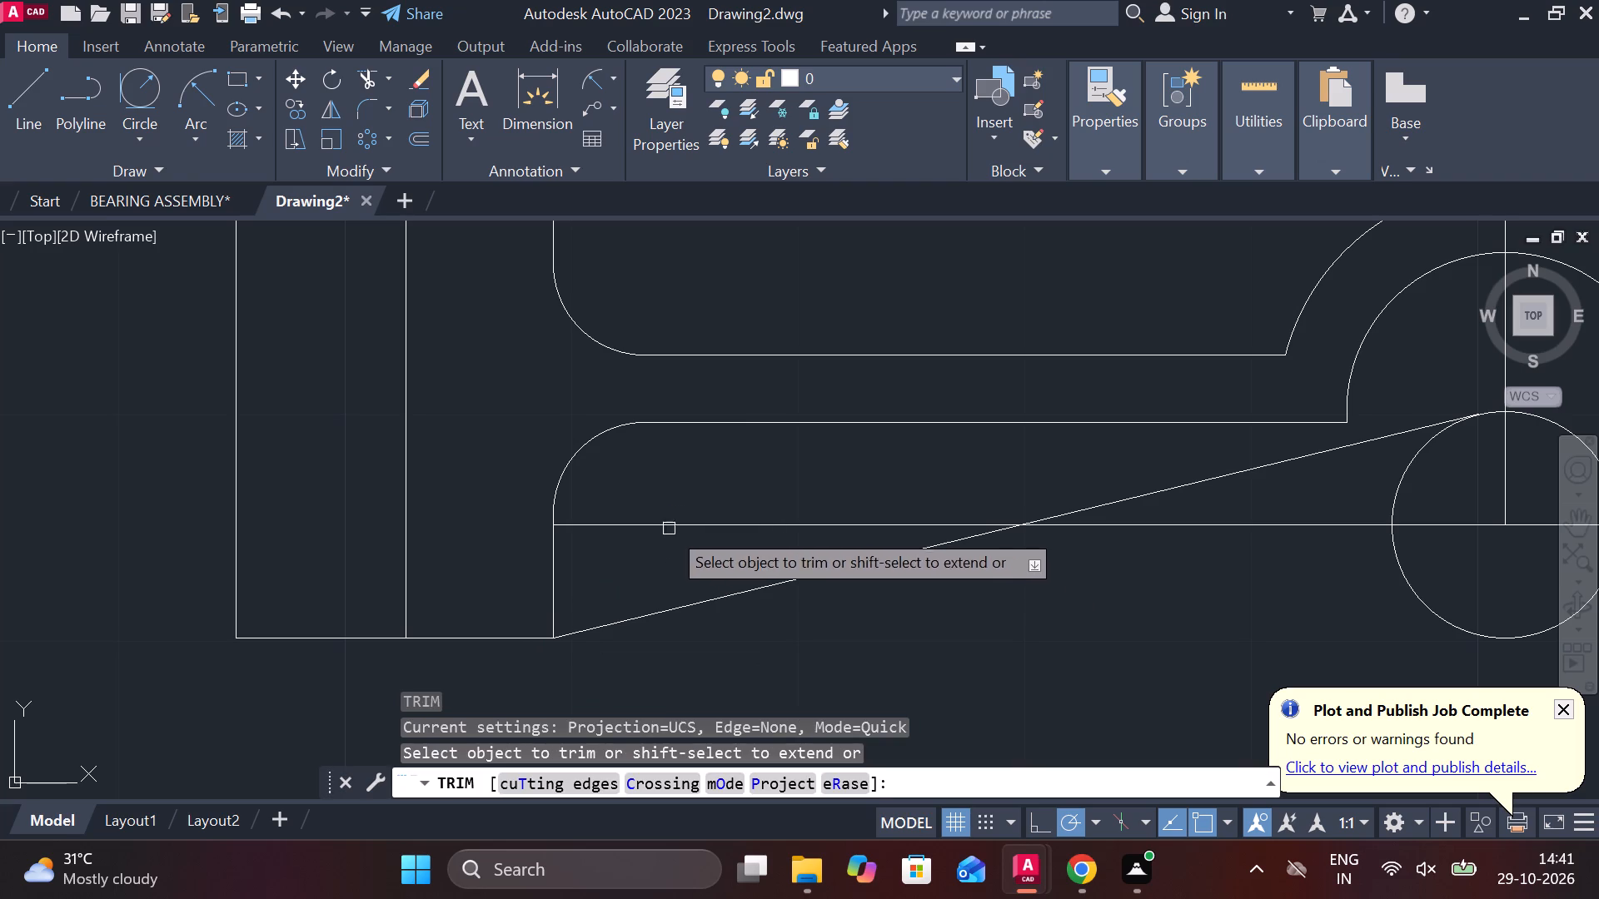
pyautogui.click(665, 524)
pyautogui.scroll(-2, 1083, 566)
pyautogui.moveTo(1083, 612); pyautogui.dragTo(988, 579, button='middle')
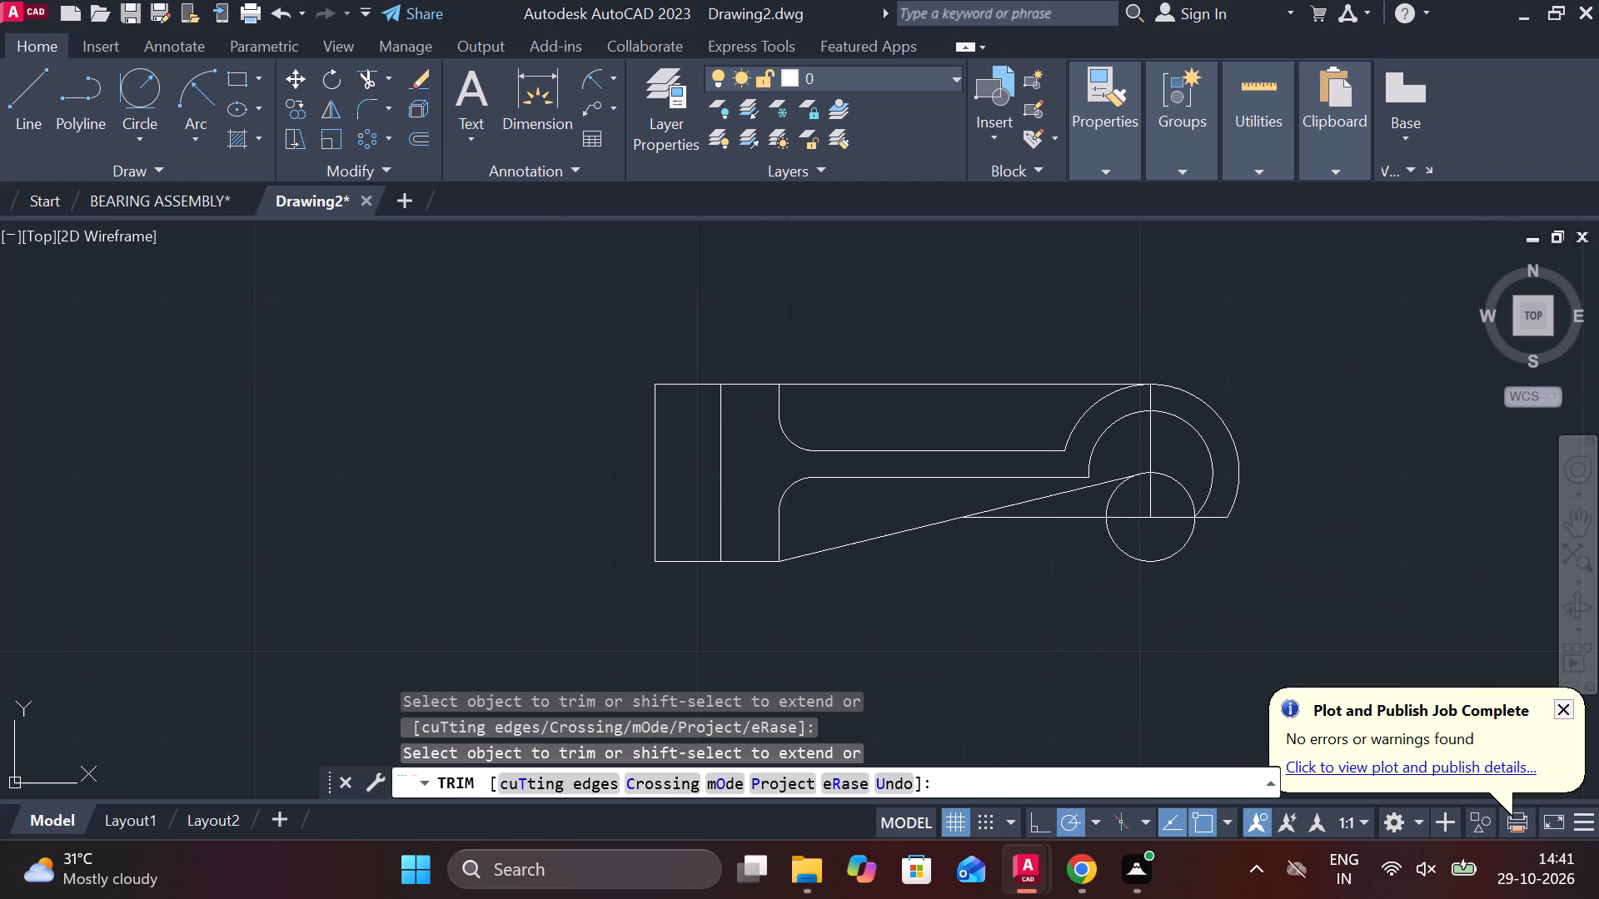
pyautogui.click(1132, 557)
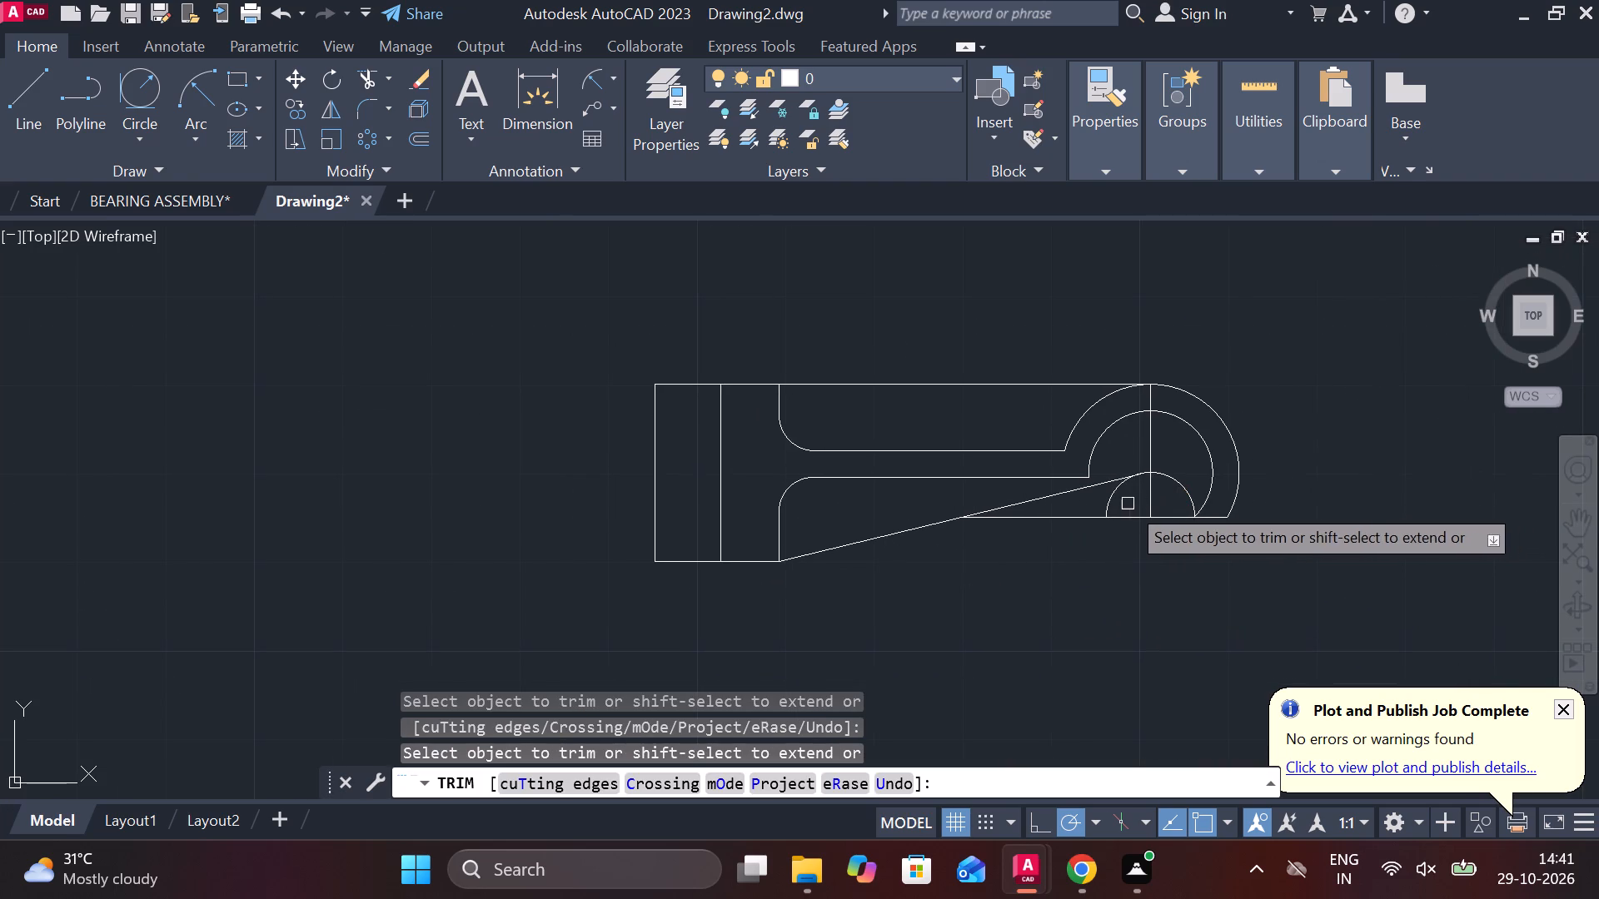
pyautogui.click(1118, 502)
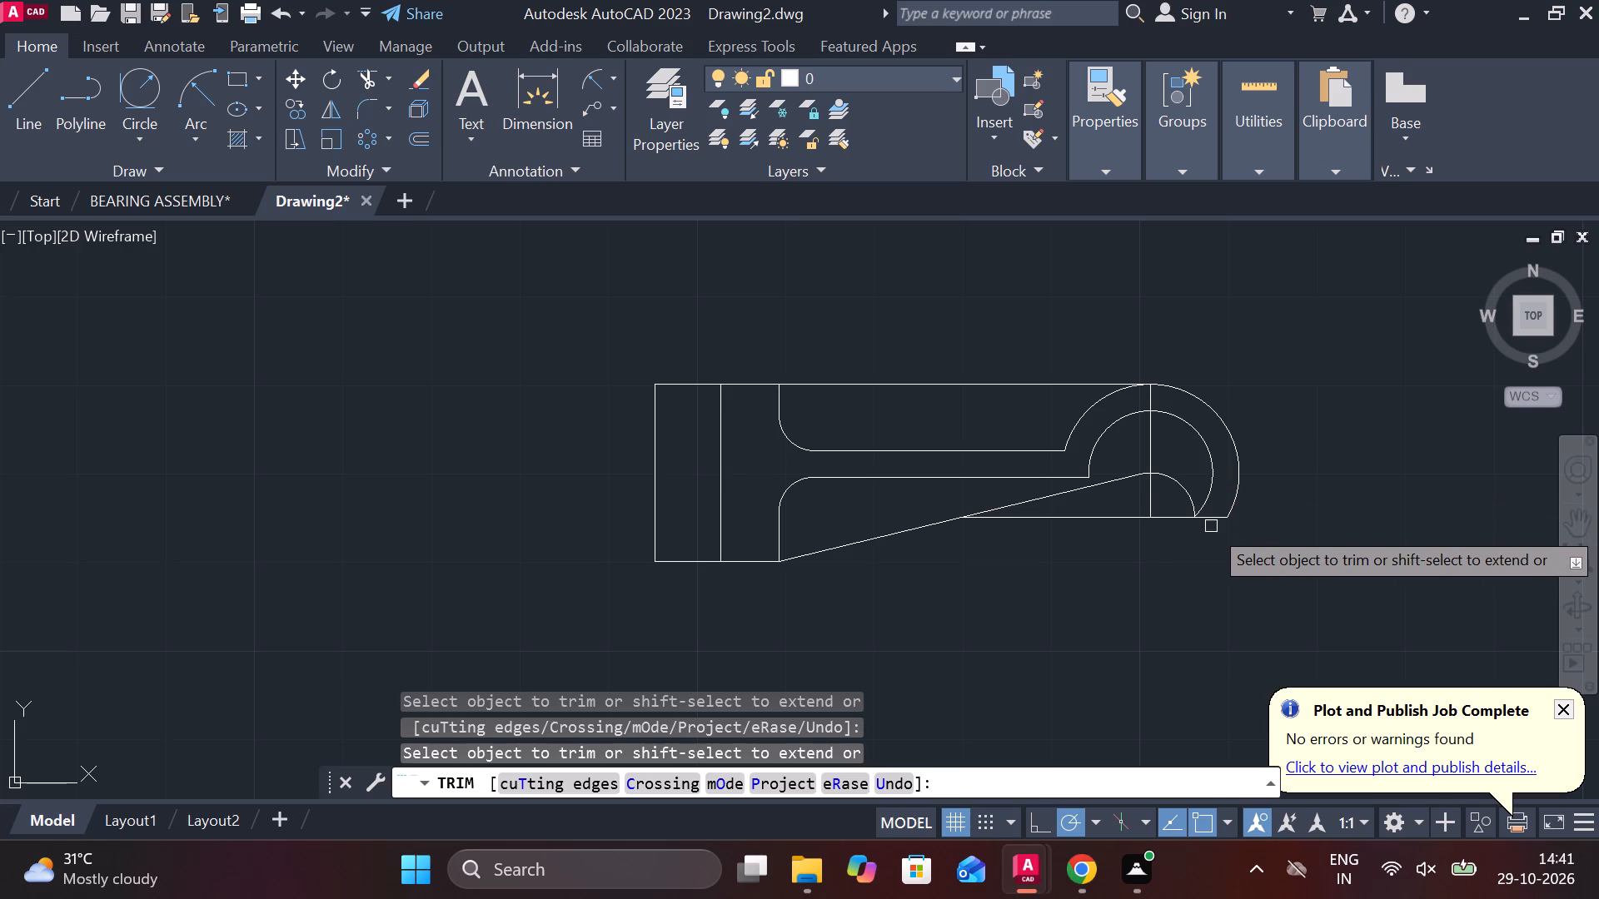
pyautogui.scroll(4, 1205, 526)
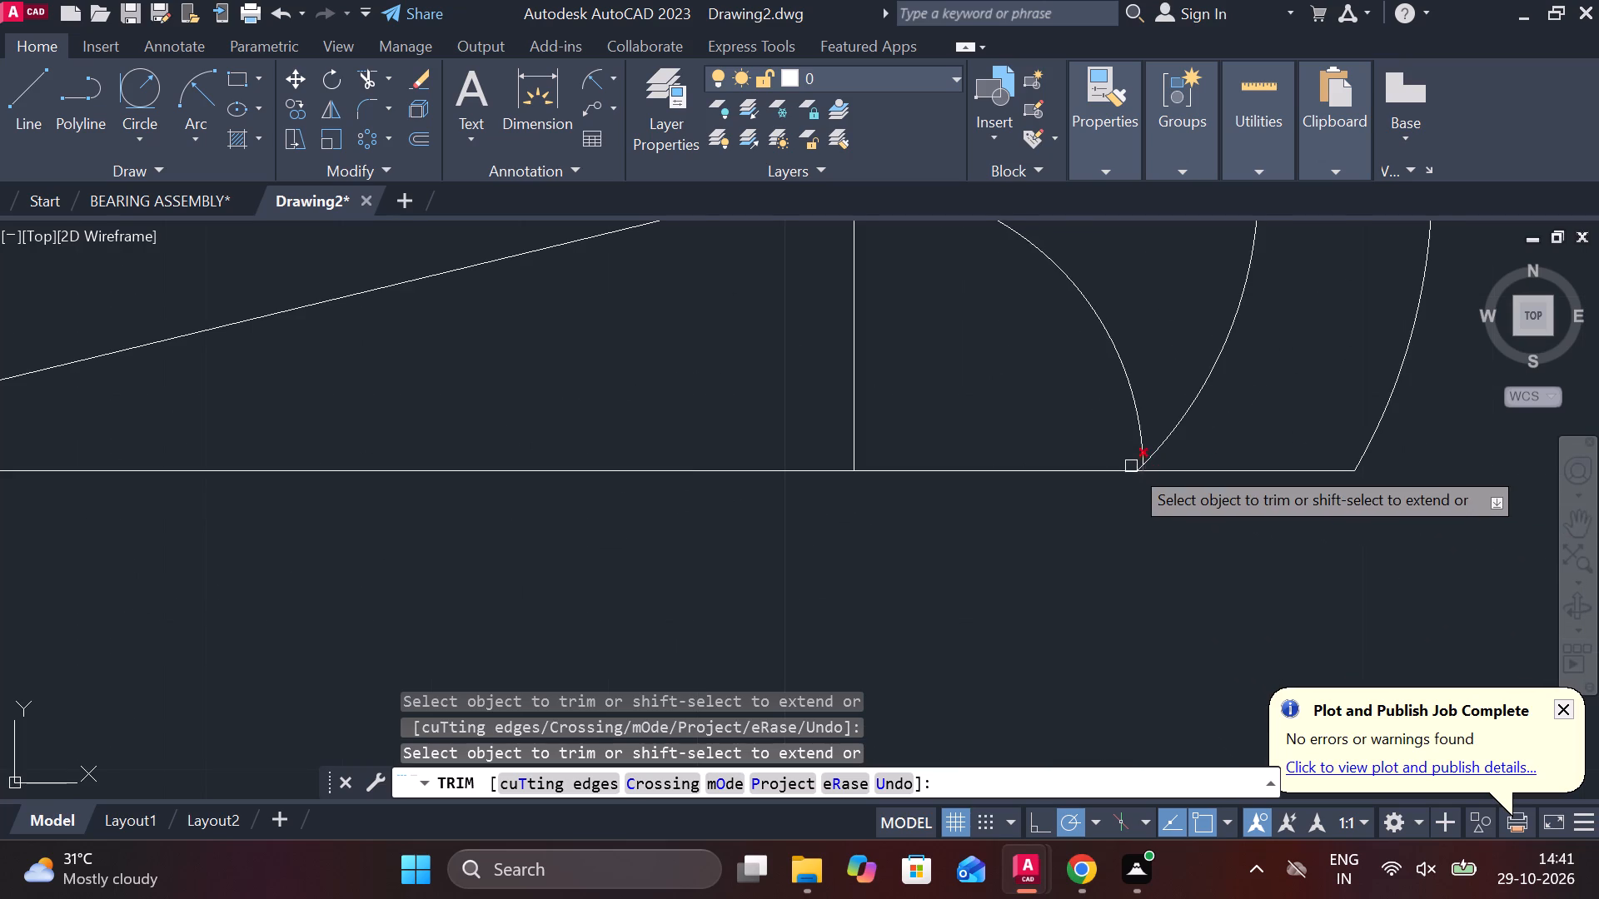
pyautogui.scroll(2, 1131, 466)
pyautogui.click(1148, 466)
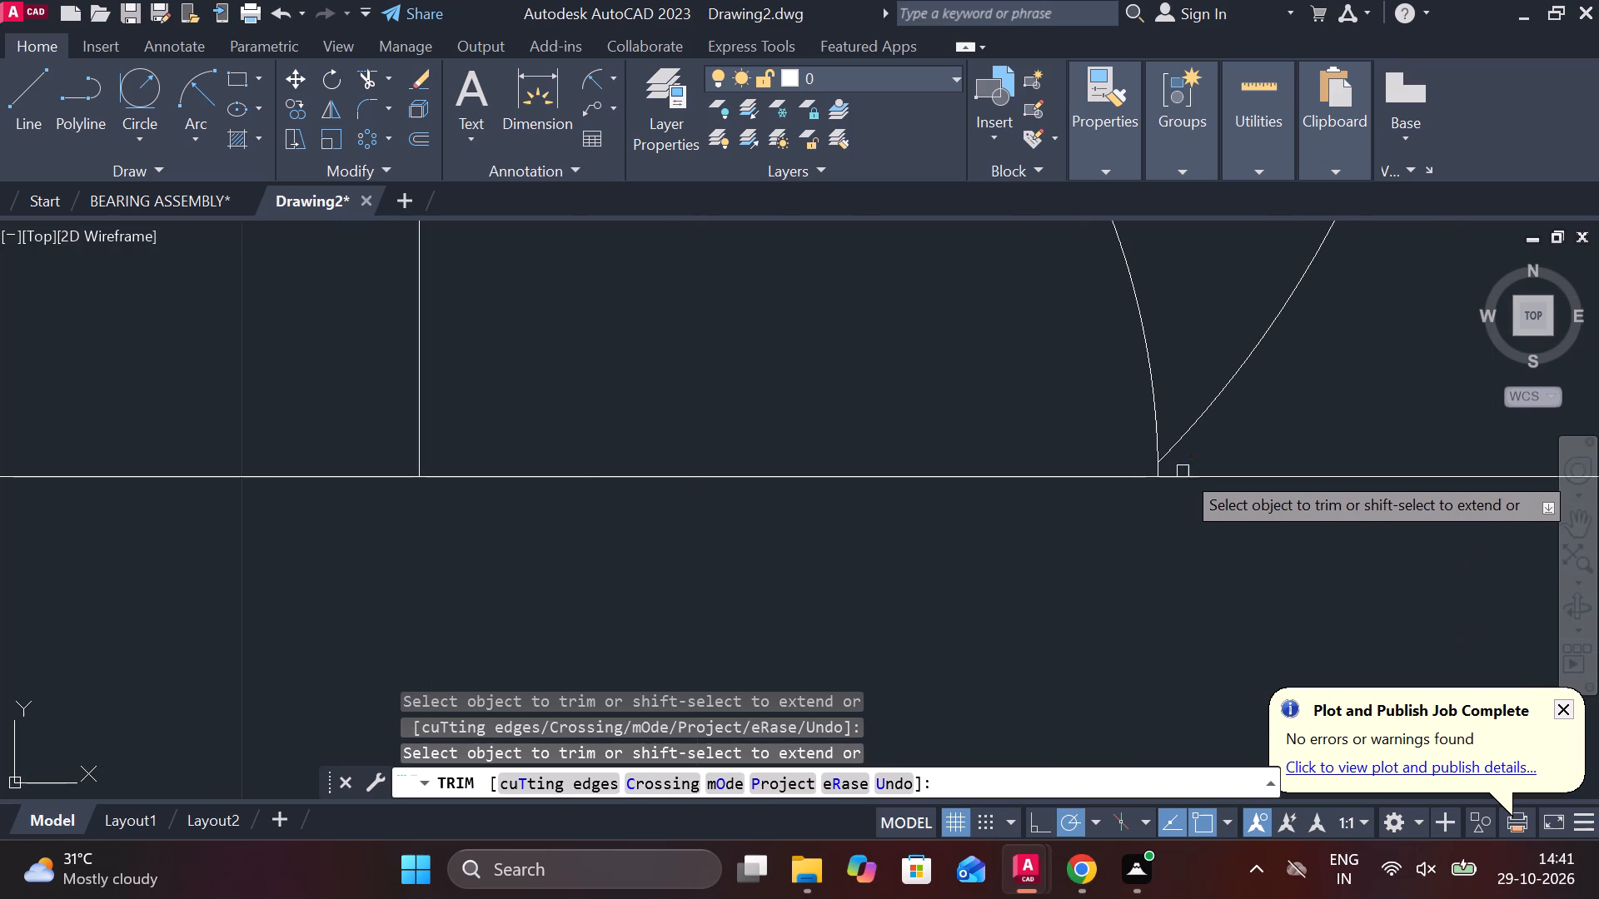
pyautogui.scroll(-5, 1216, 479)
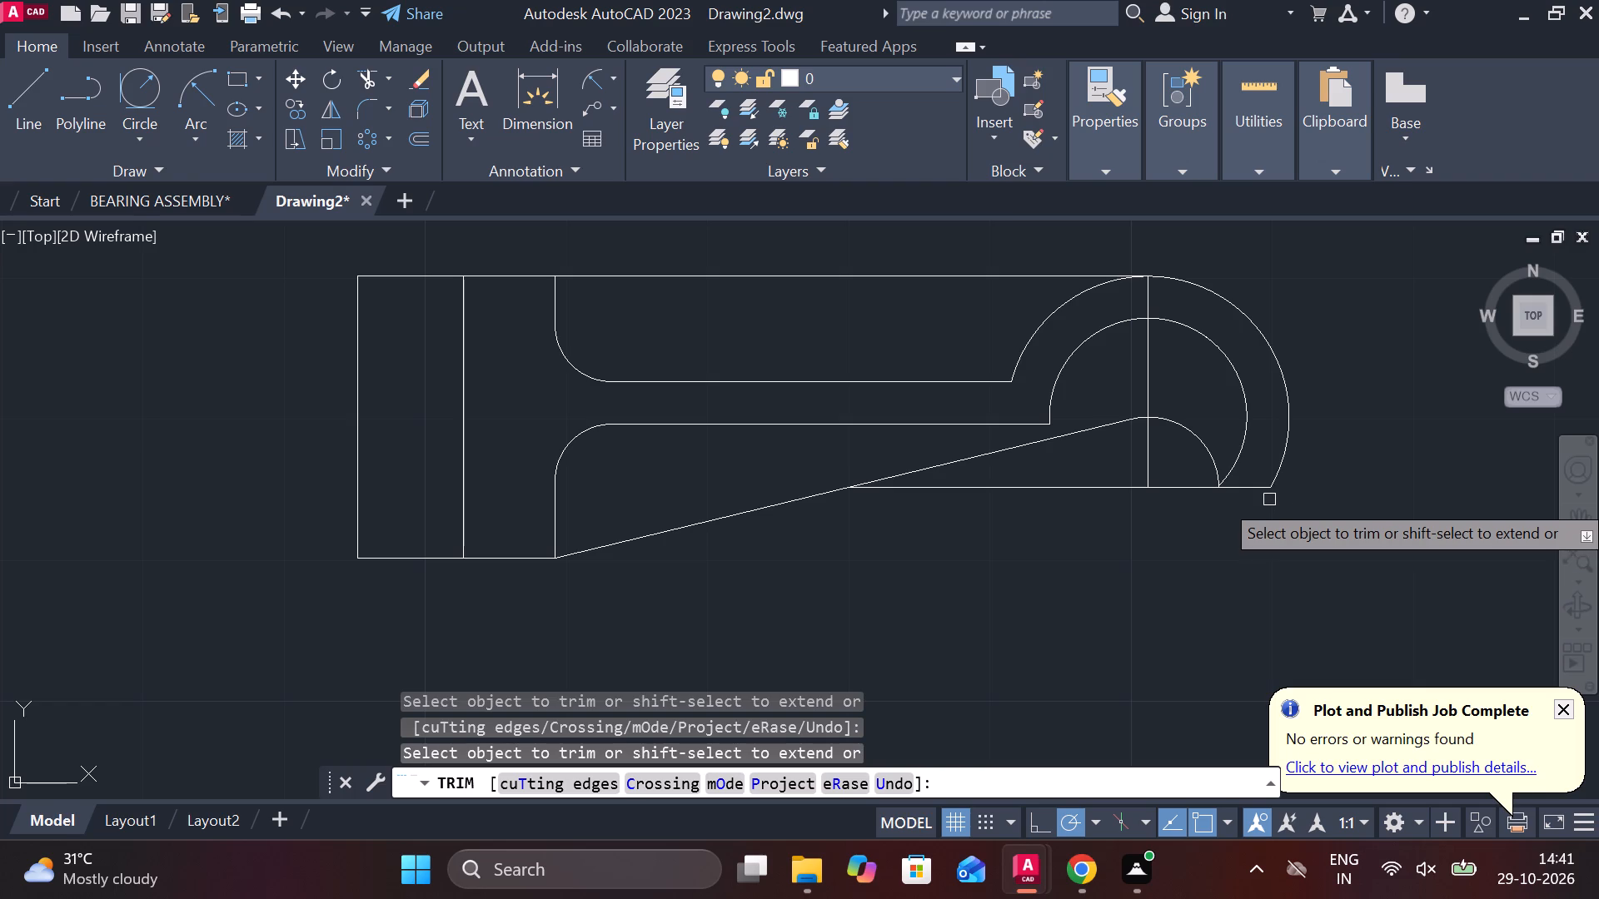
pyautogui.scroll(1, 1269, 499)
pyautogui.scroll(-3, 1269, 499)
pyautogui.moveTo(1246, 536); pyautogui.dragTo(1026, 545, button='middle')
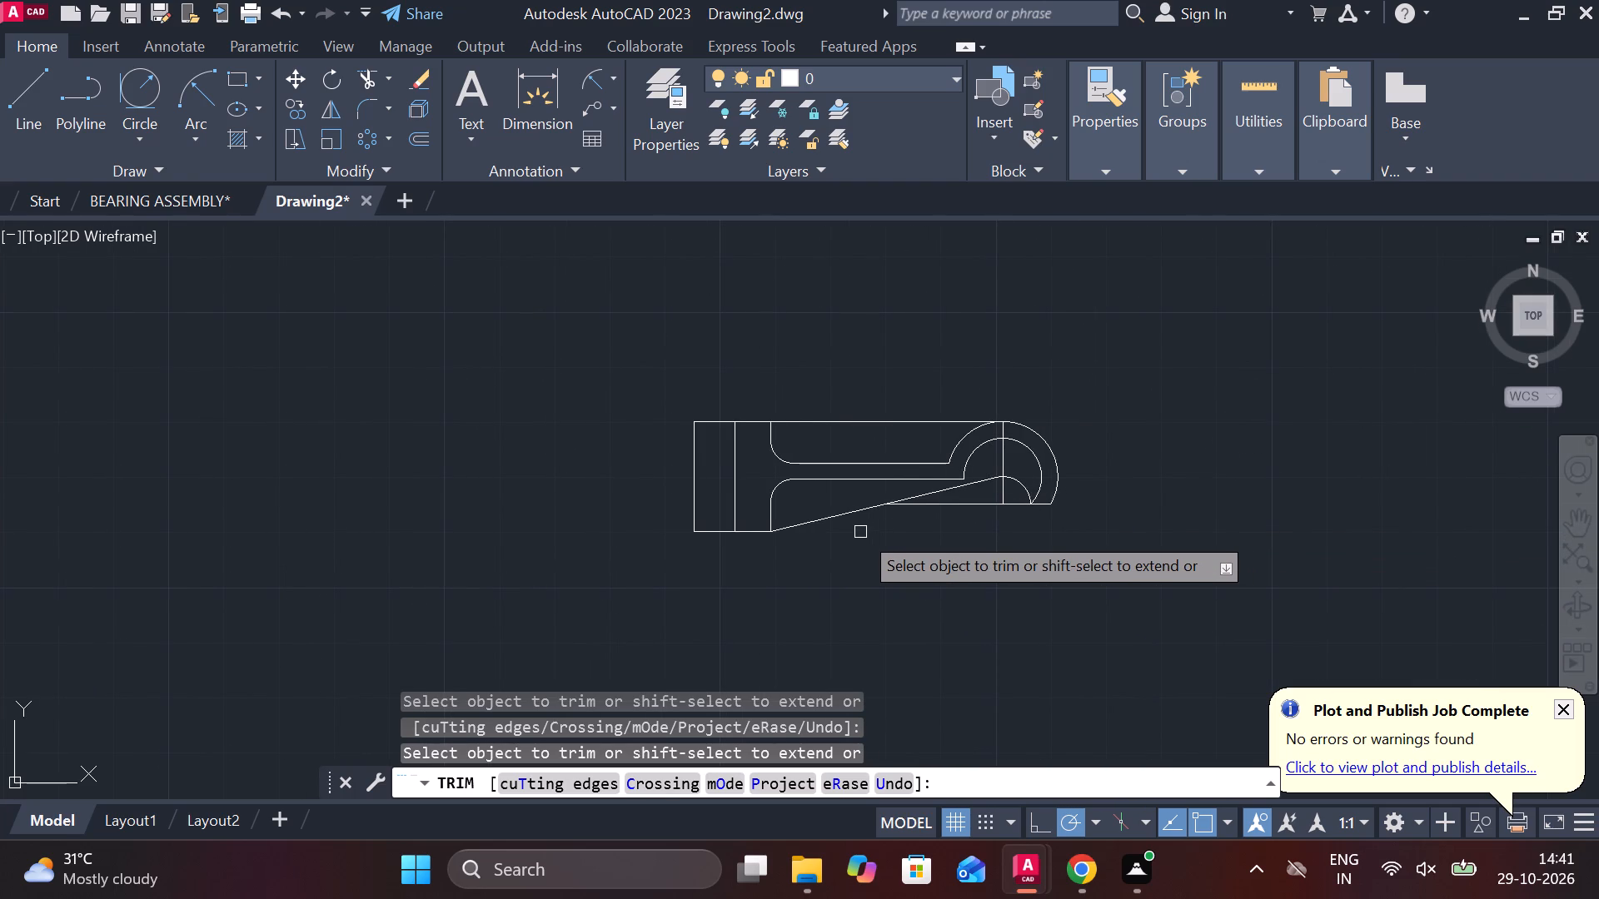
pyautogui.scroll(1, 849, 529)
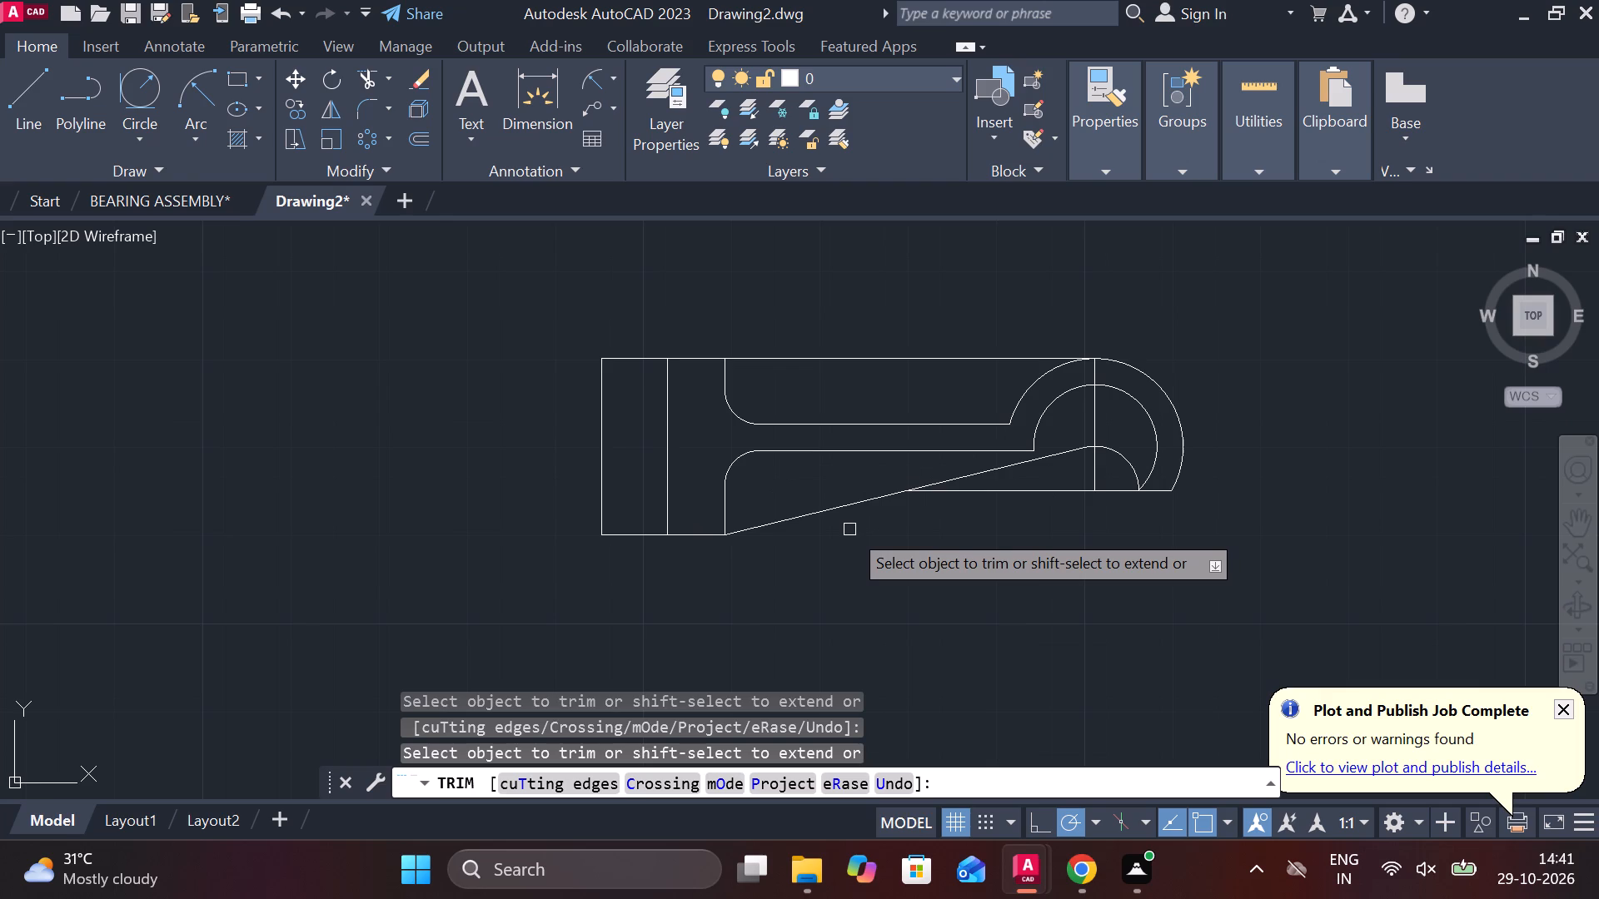
# Undo the underside and circle trims and the sloped line tangent to the radius 5 circle.
pyautogui.hotkey('ctrl', 'z')
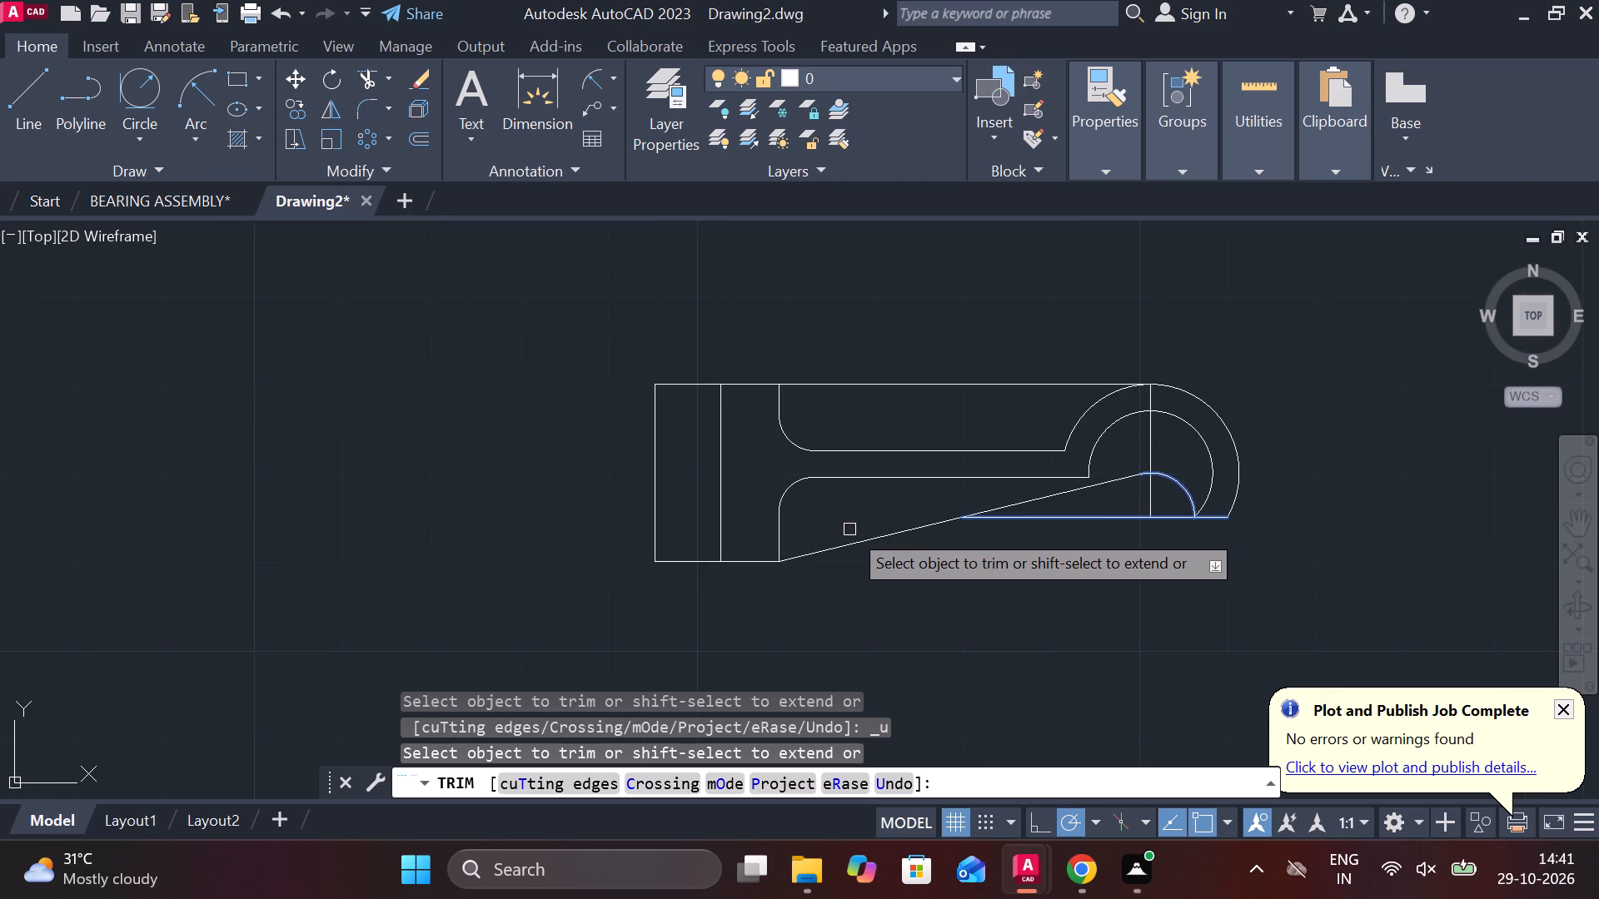
pyautogui.hotkey('ctrl', 'z')
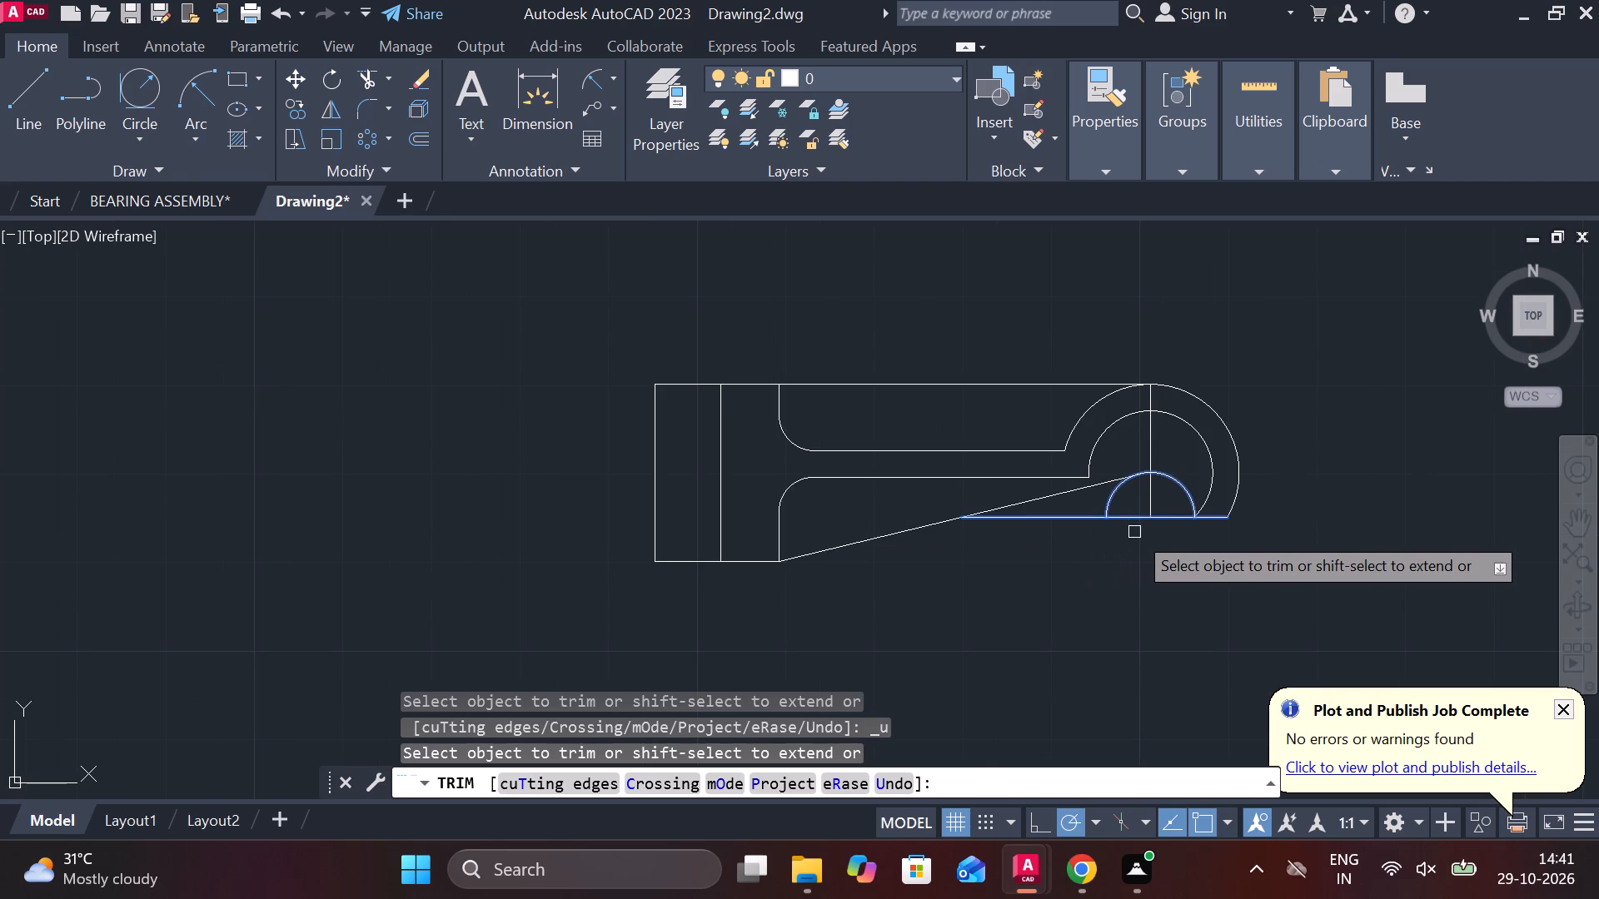
pyautogui.press('Escape')
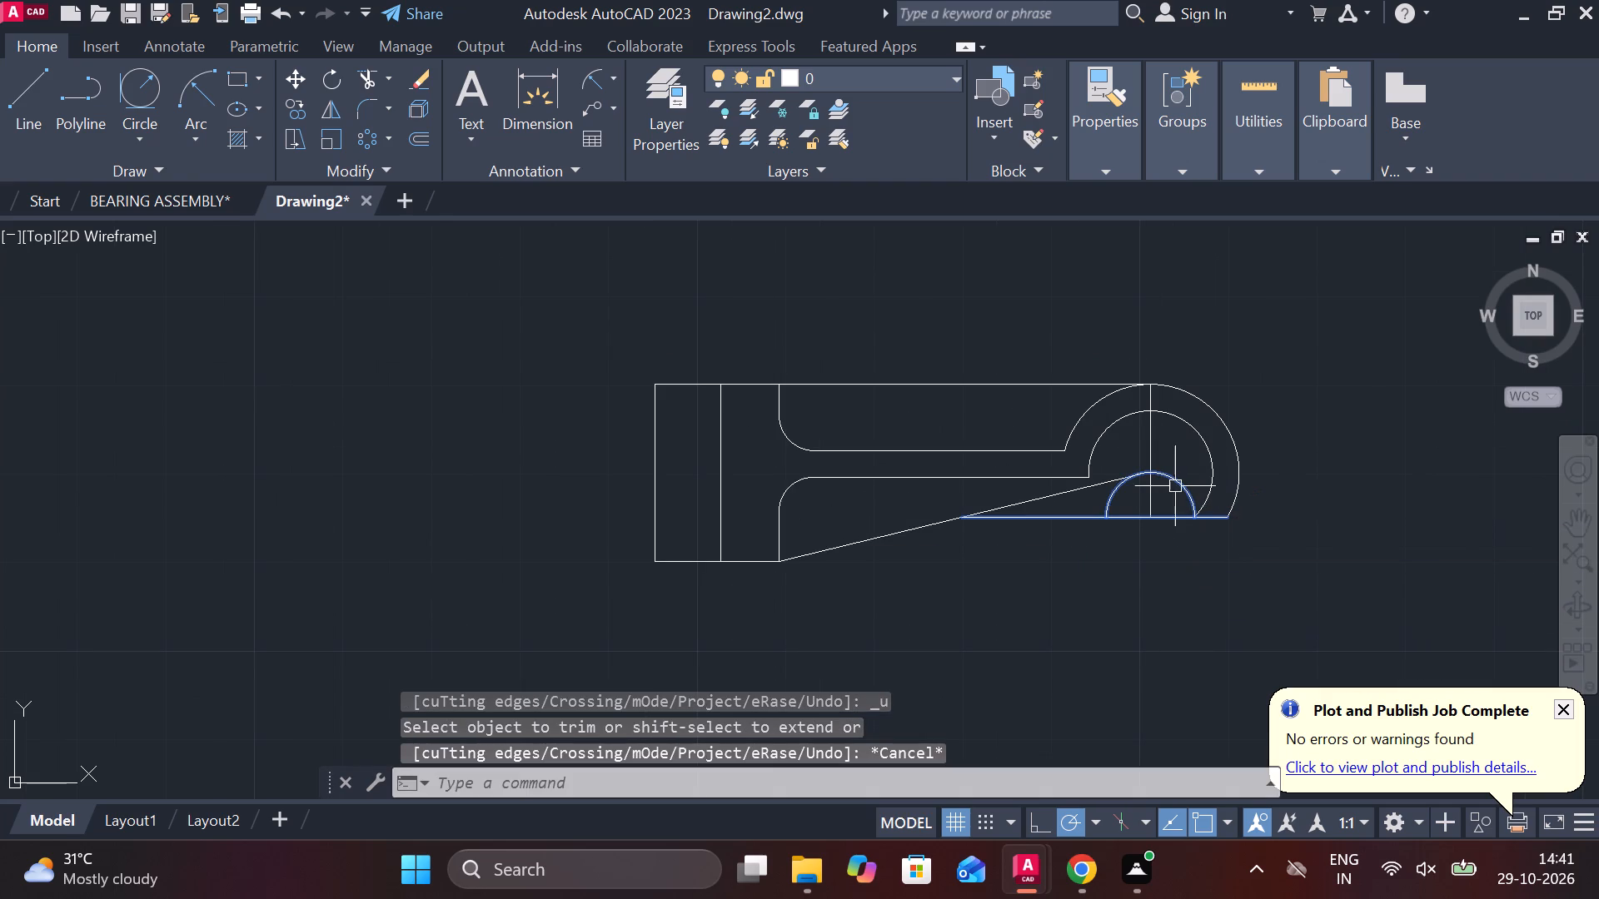
pyautogui.press('Escape')
pyautogui.click(1177, 484)
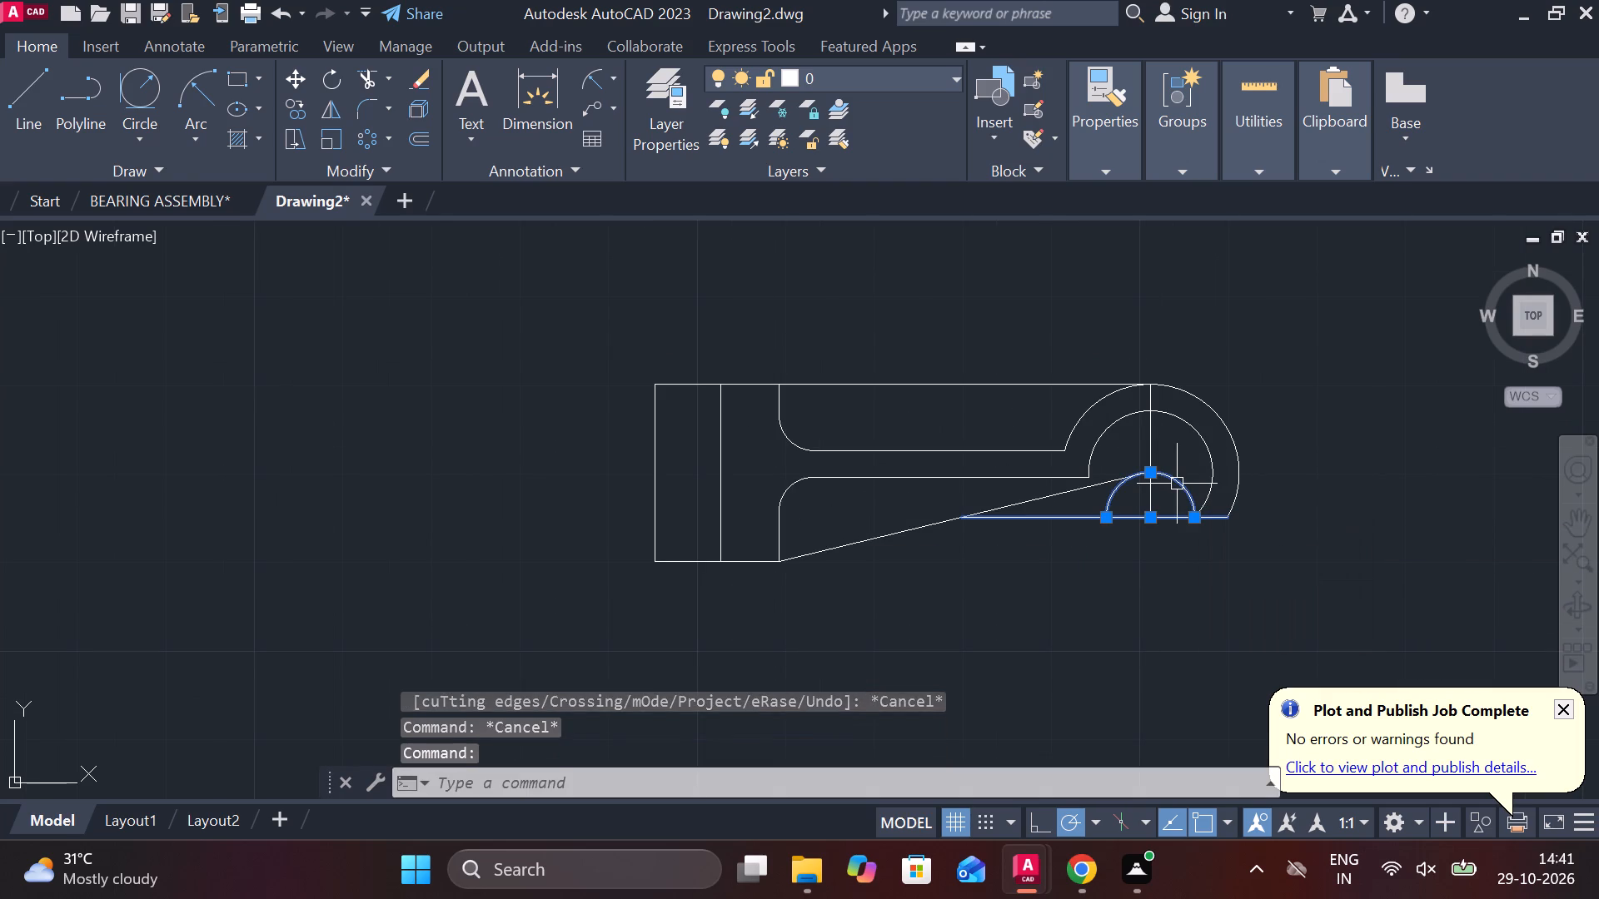
pyautogui.press('Escape')
pyautogui.hotkey('ctrl', 'z')
pyautogui.hotkey('ctrl', 'z')
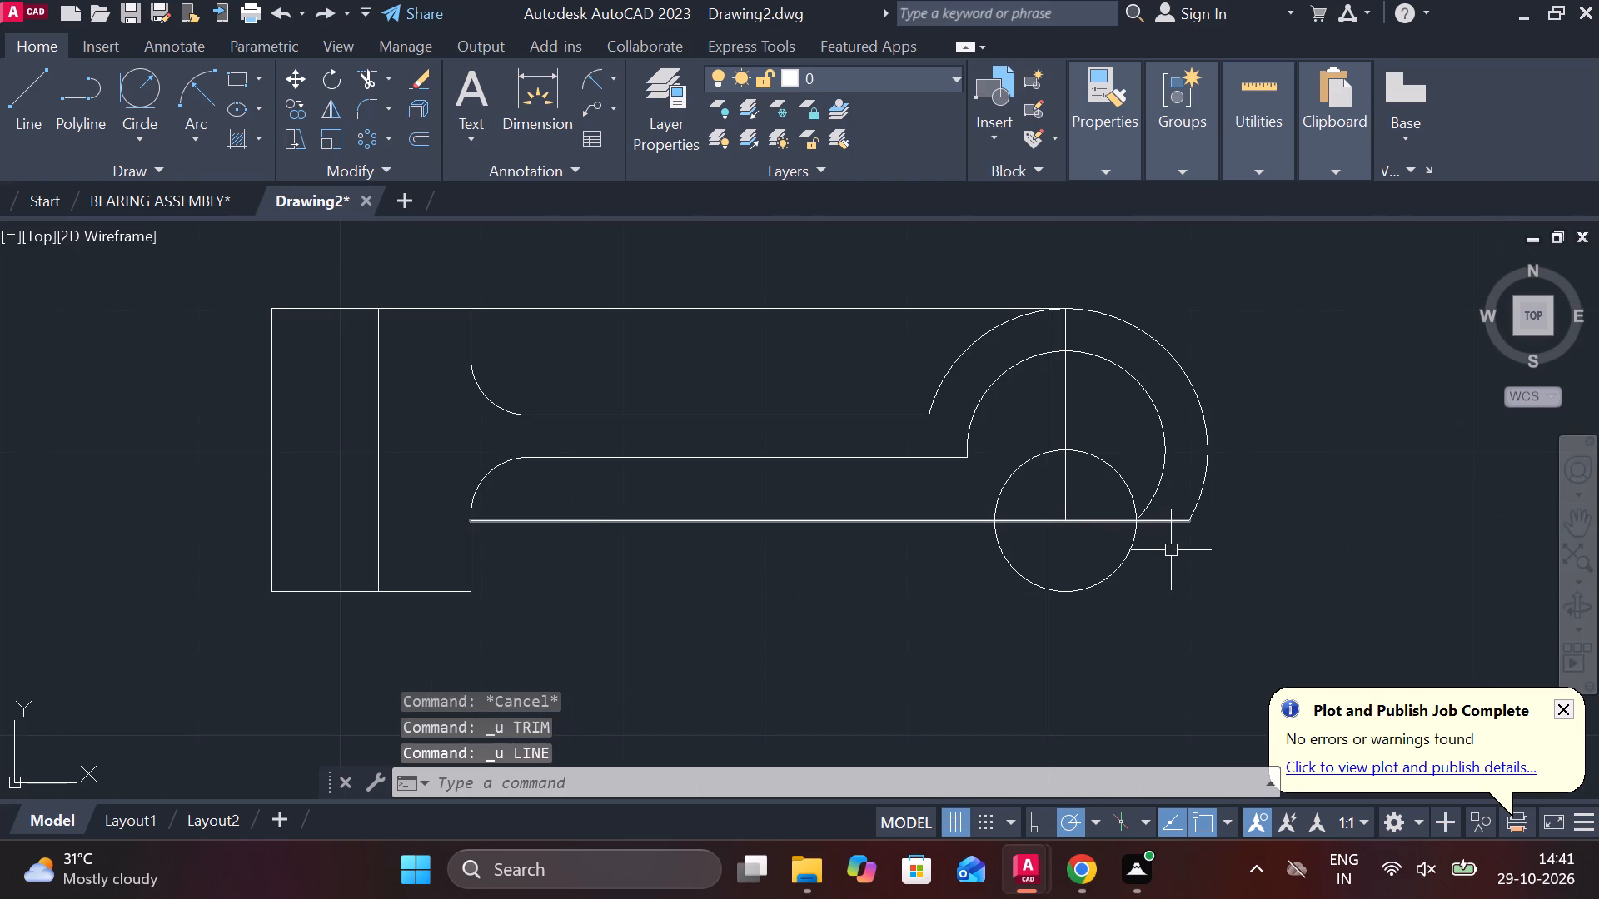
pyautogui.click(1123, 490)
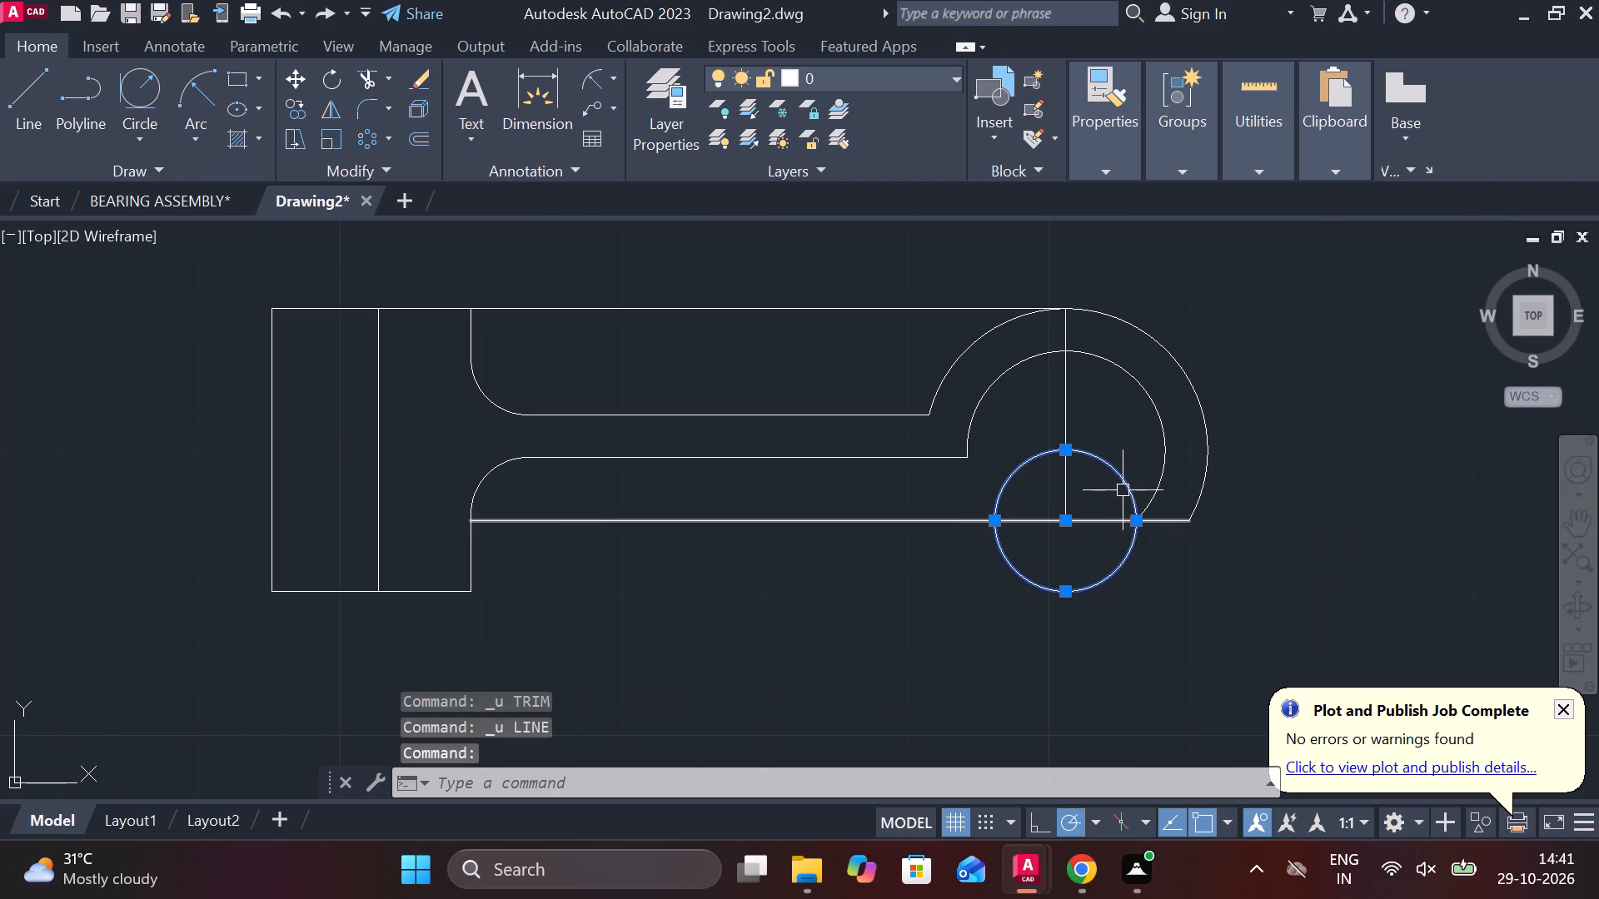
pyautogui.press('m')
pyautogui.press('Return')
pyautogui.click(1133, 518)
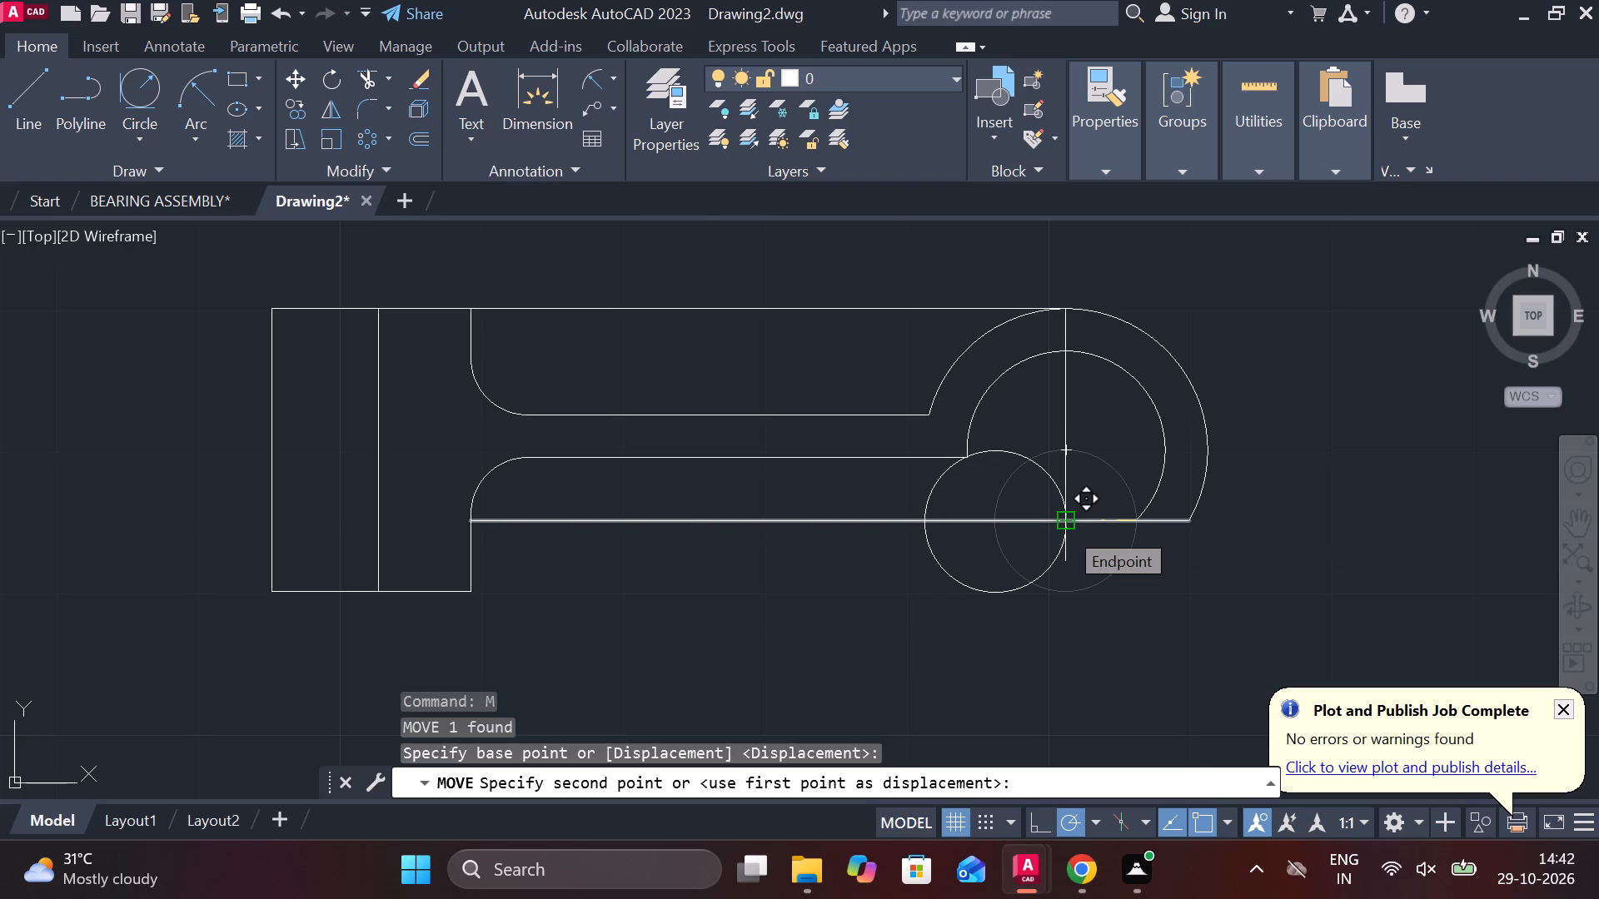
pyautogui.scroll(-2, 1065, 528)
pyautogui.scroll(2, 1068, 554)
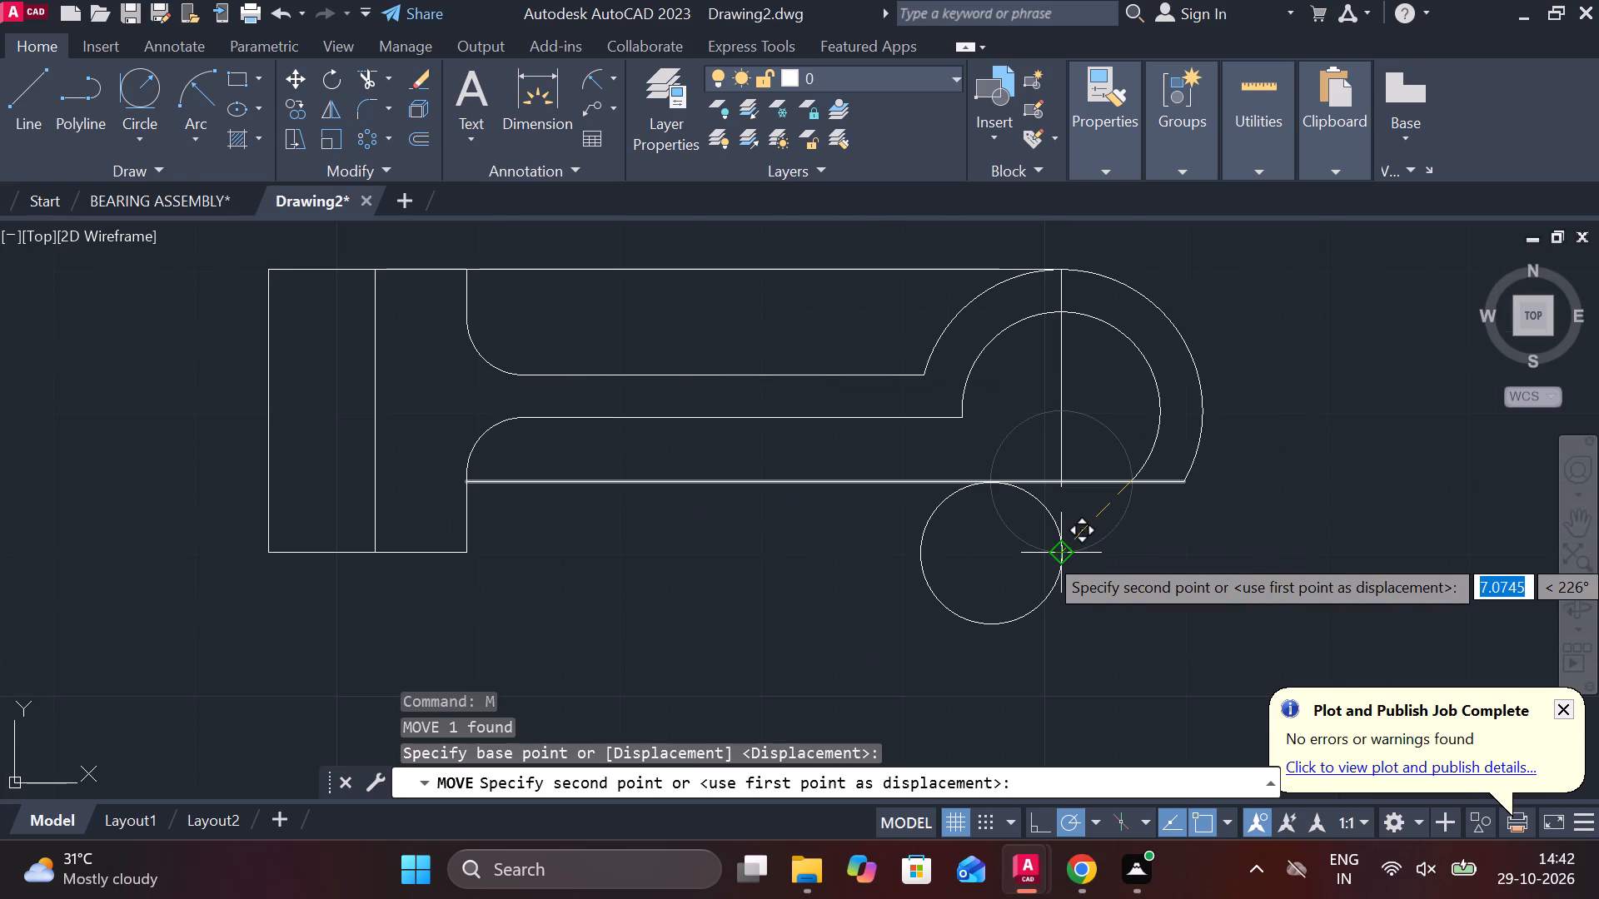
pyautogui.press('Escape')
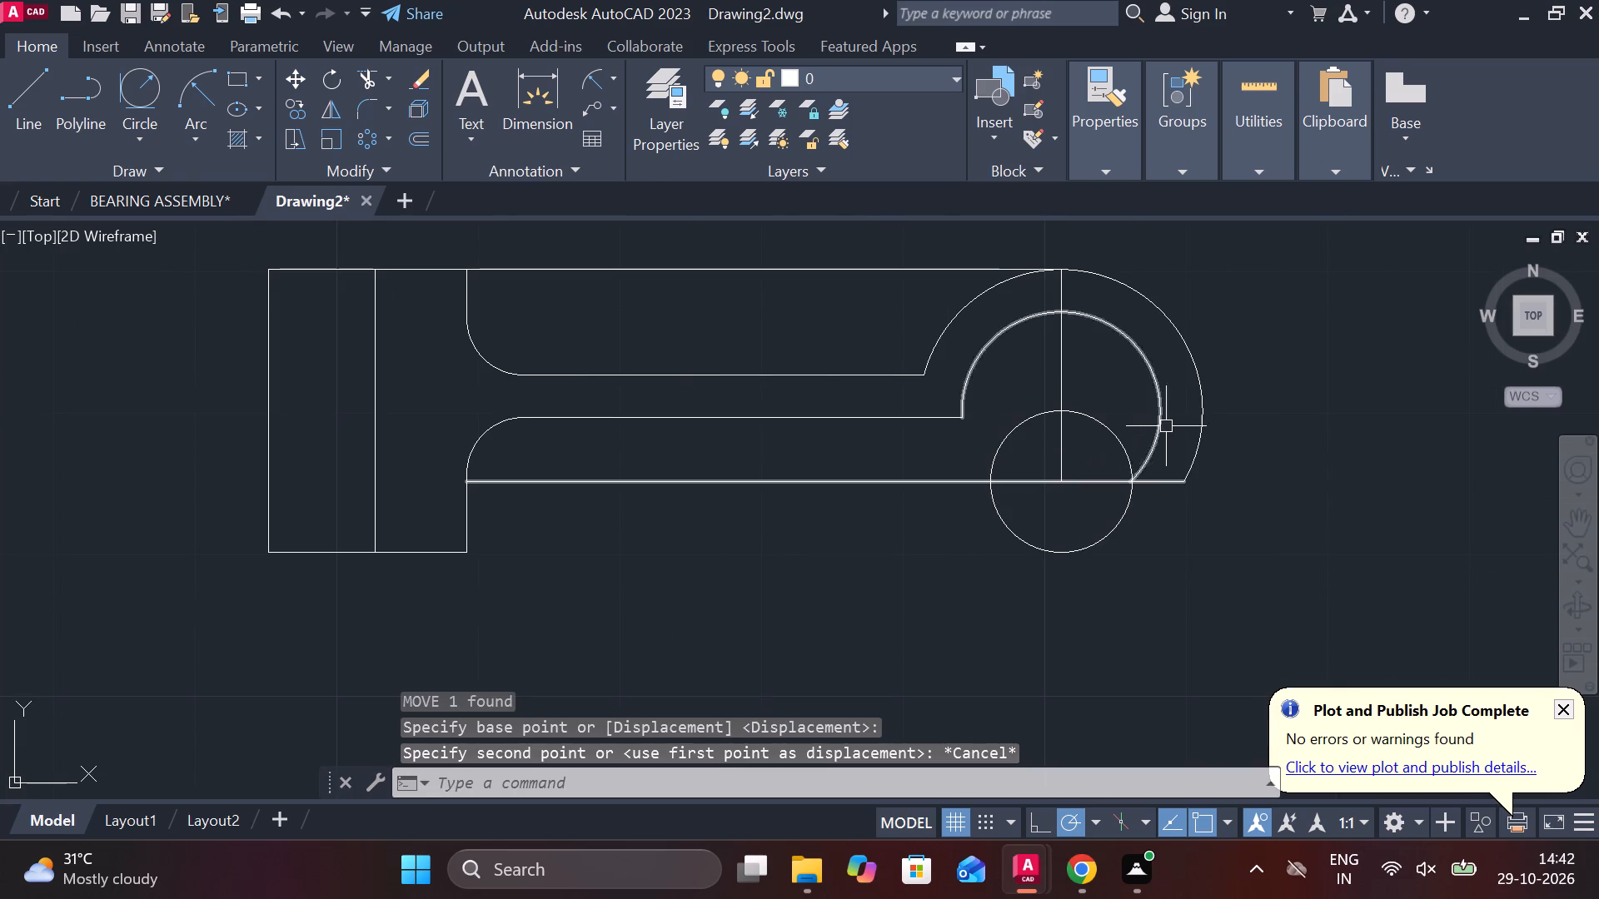
# Erase the radius 5 circle at the lower end of the rounded end's vertical line.
pyautogui.click(1117, 449)
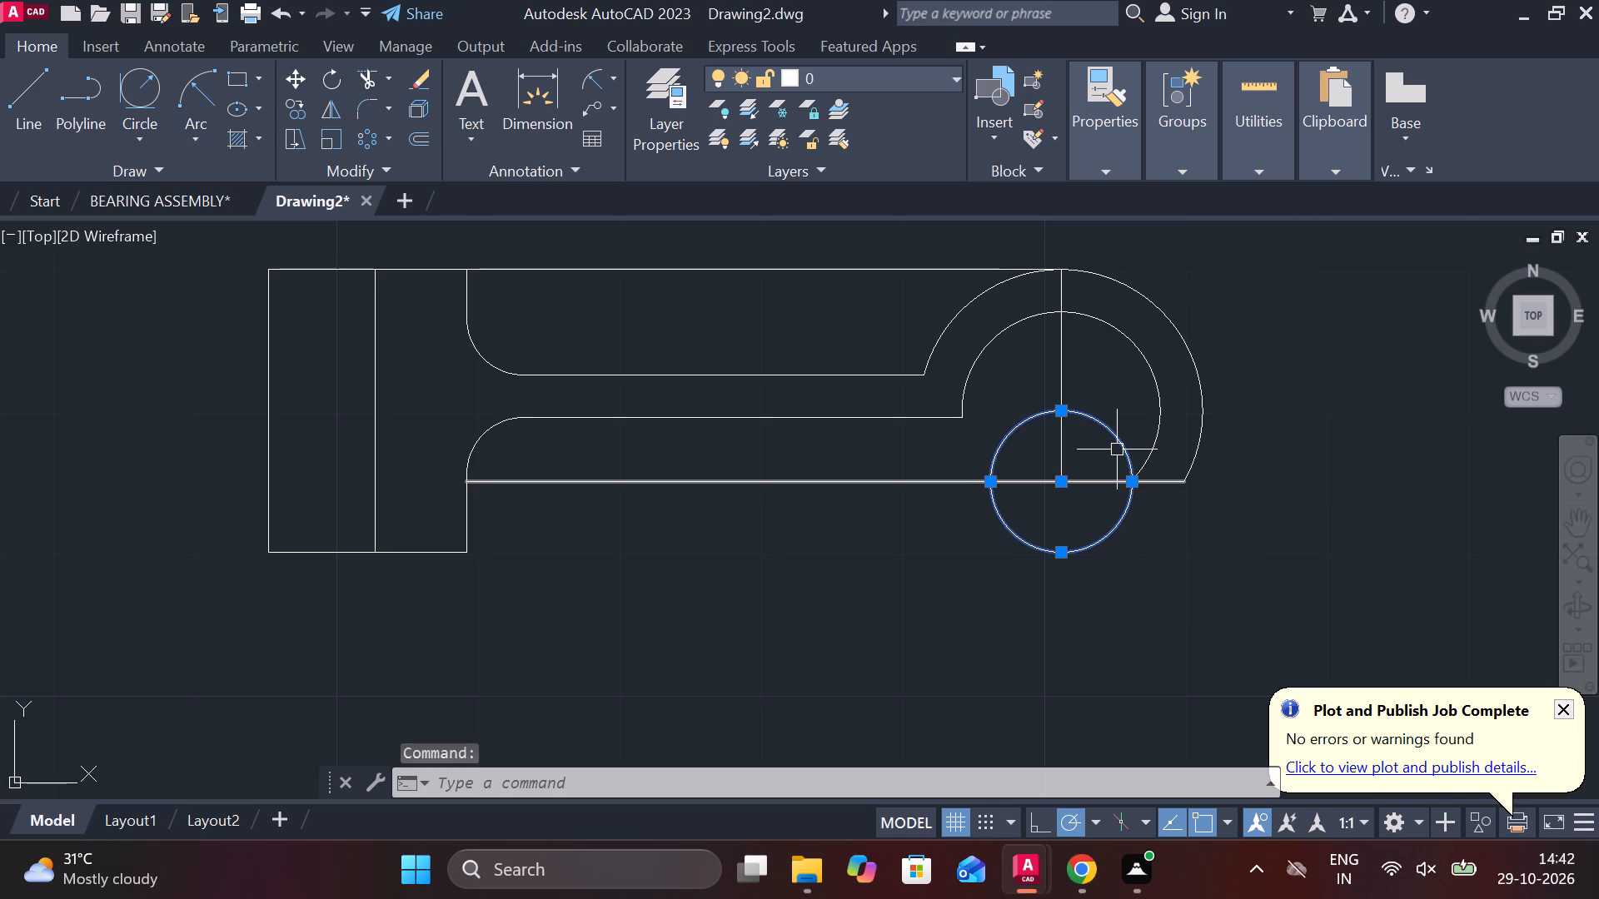
pyautogui.write('E')
pyautogui.press('space')
pyautogui.press('Escape')
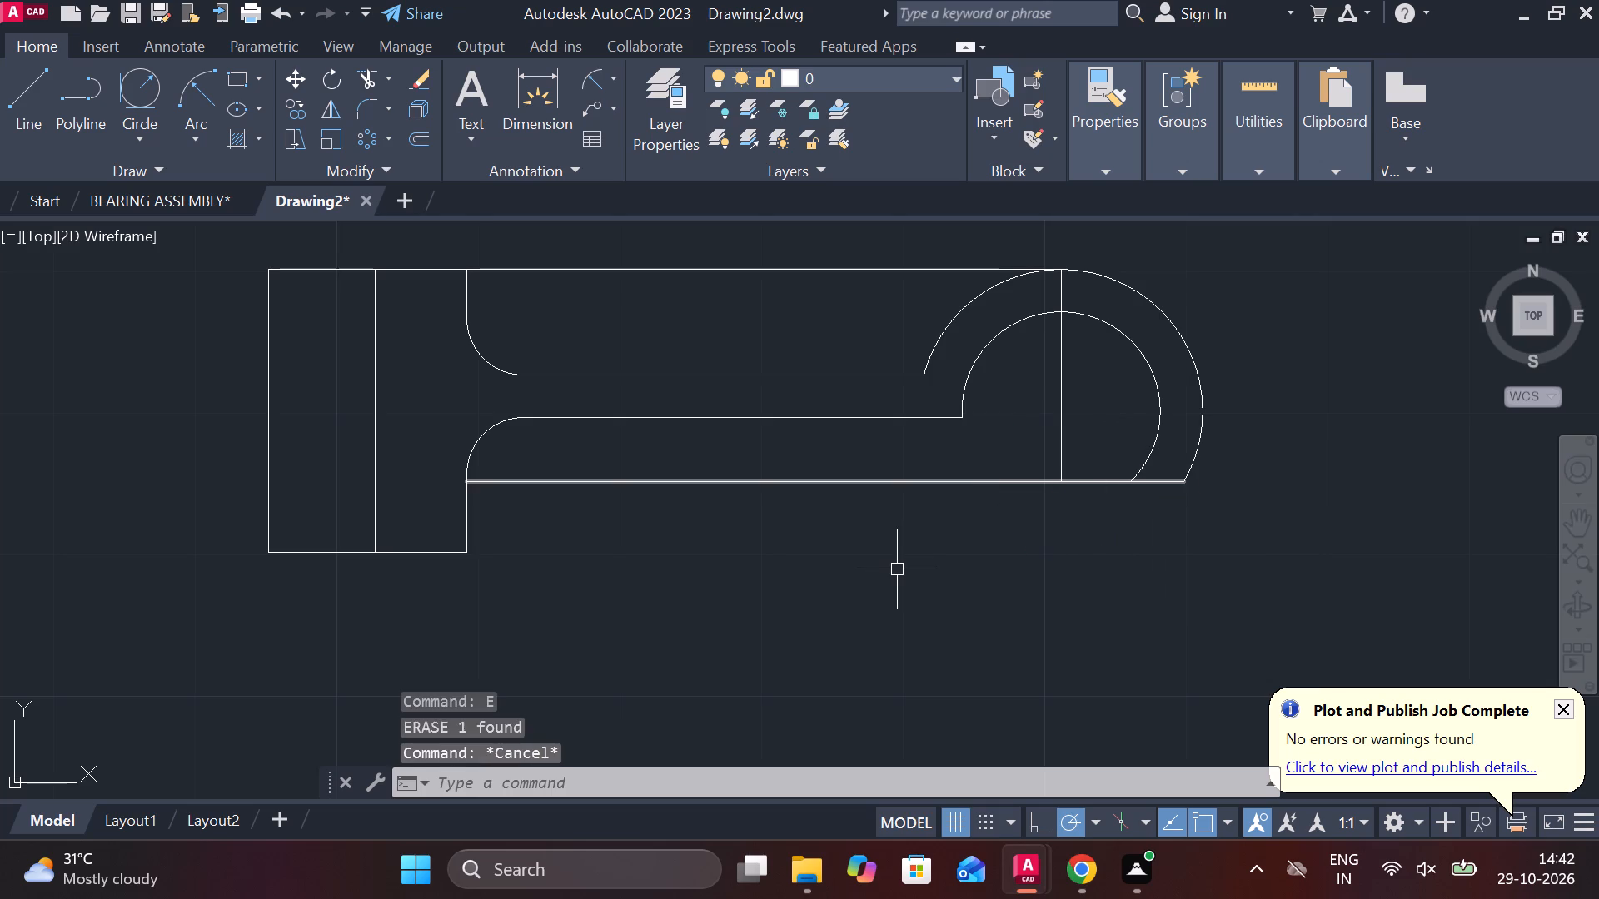
pyautogui.press('Escape')
pyautogui.hotkey('ctrl', 'a')
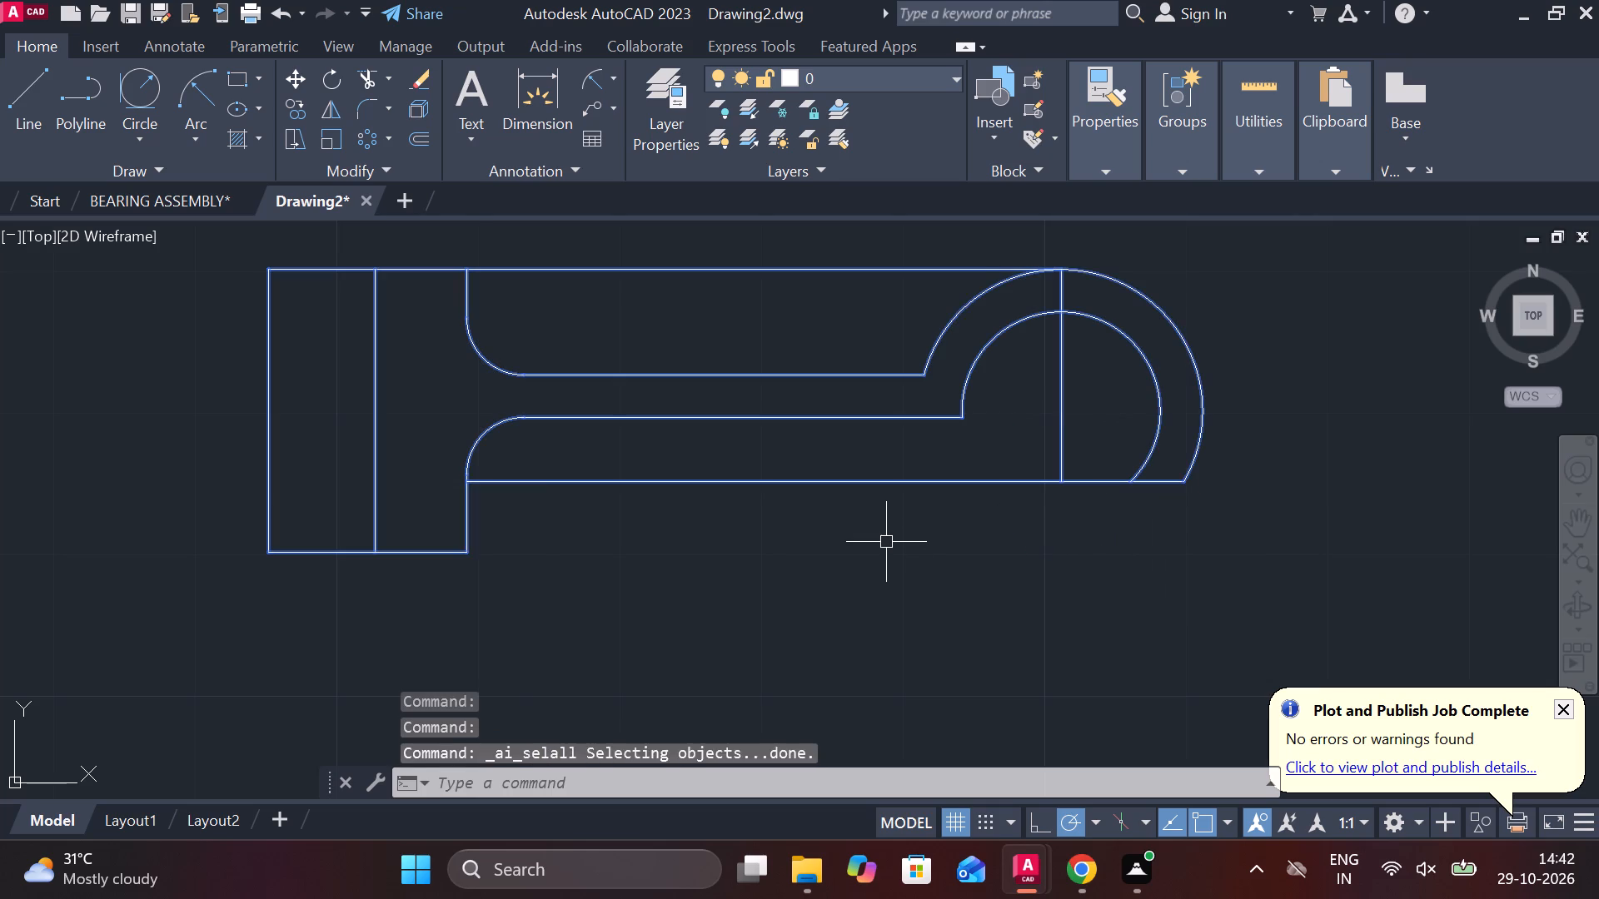
pyautogui.press('Escape')
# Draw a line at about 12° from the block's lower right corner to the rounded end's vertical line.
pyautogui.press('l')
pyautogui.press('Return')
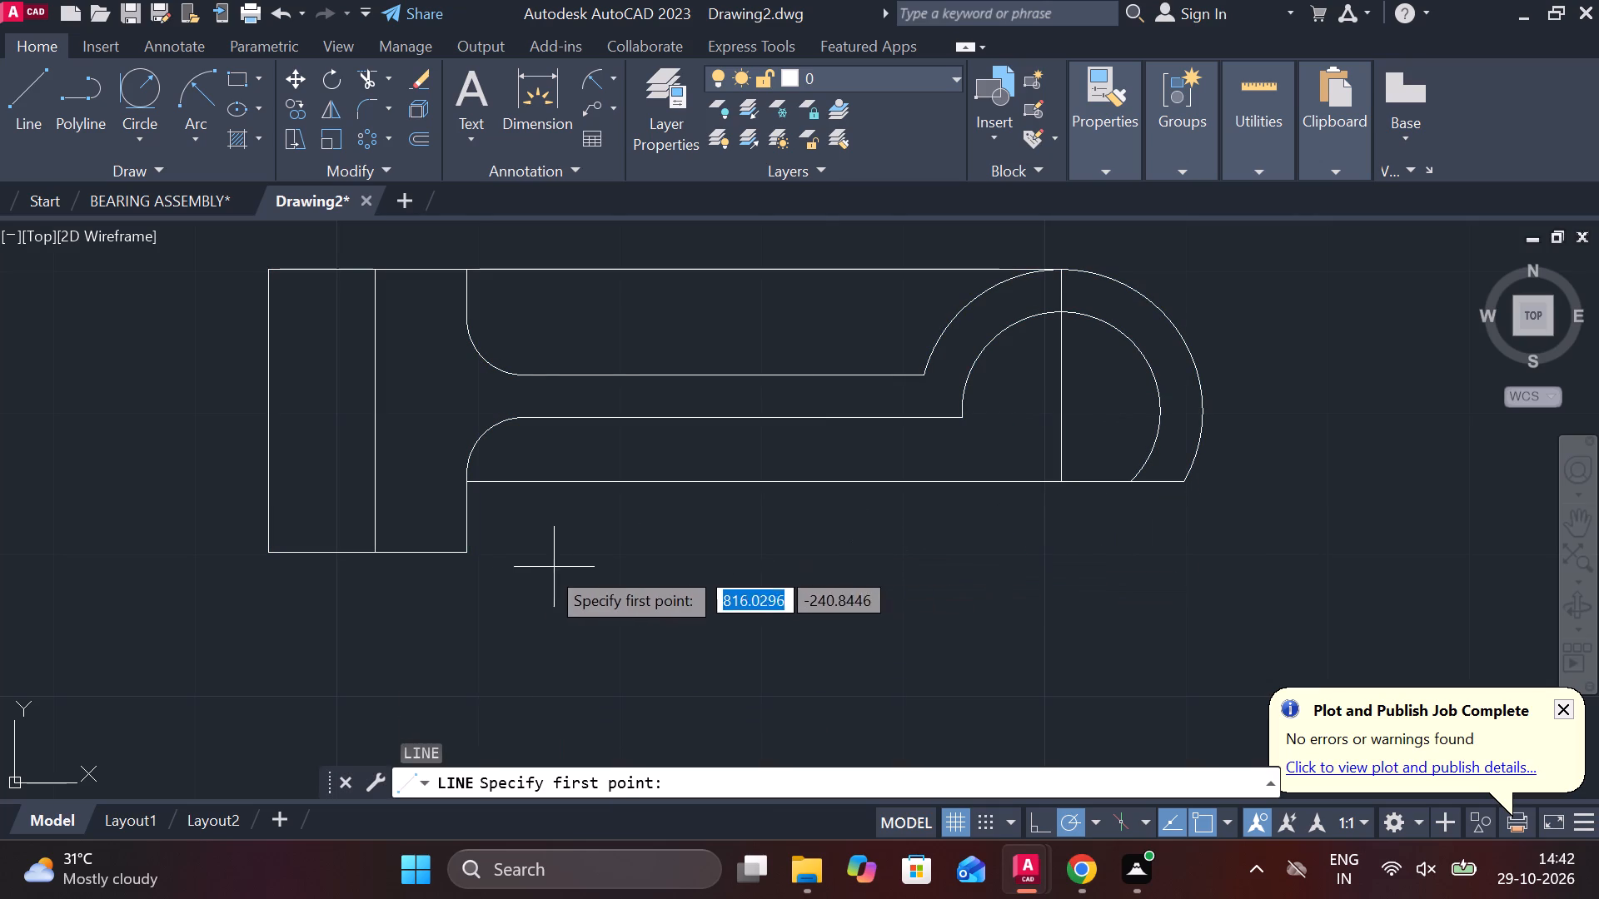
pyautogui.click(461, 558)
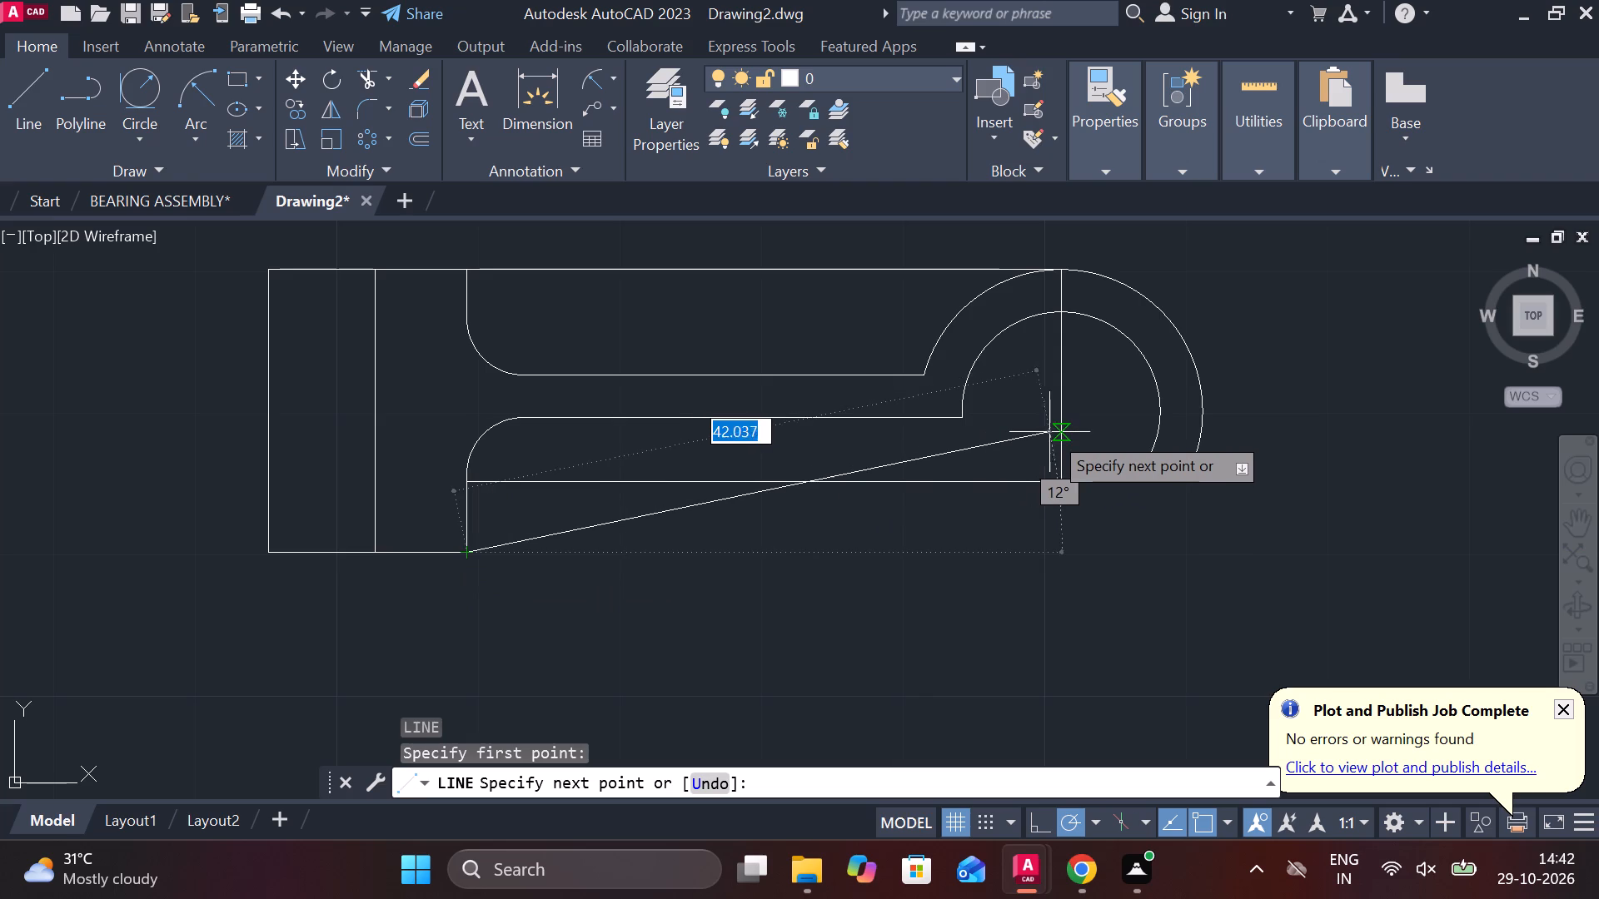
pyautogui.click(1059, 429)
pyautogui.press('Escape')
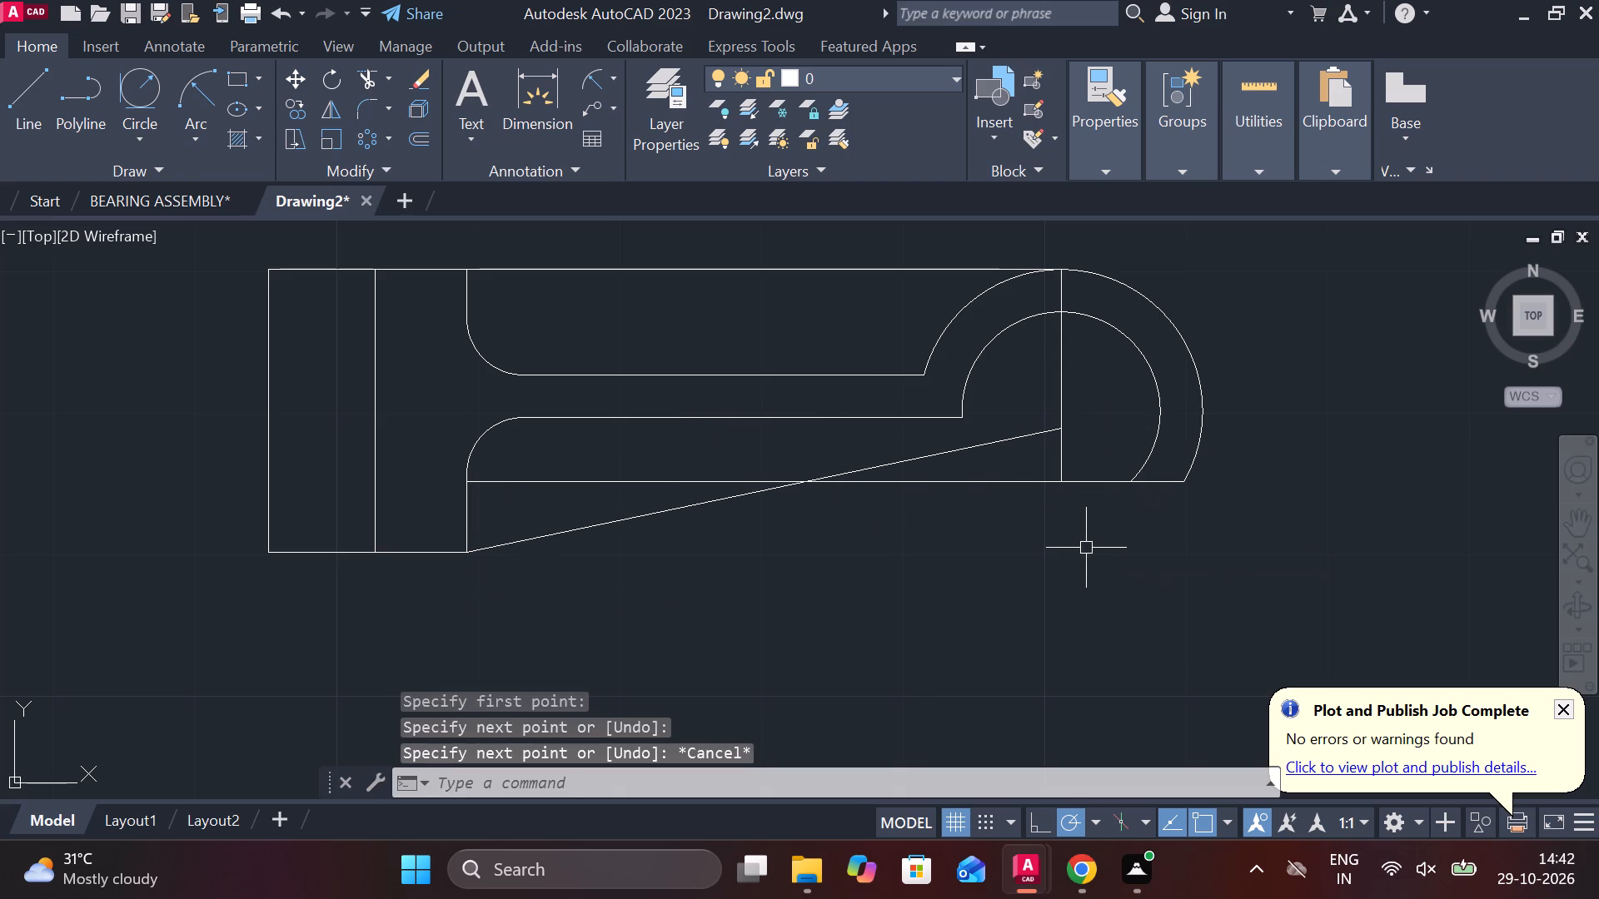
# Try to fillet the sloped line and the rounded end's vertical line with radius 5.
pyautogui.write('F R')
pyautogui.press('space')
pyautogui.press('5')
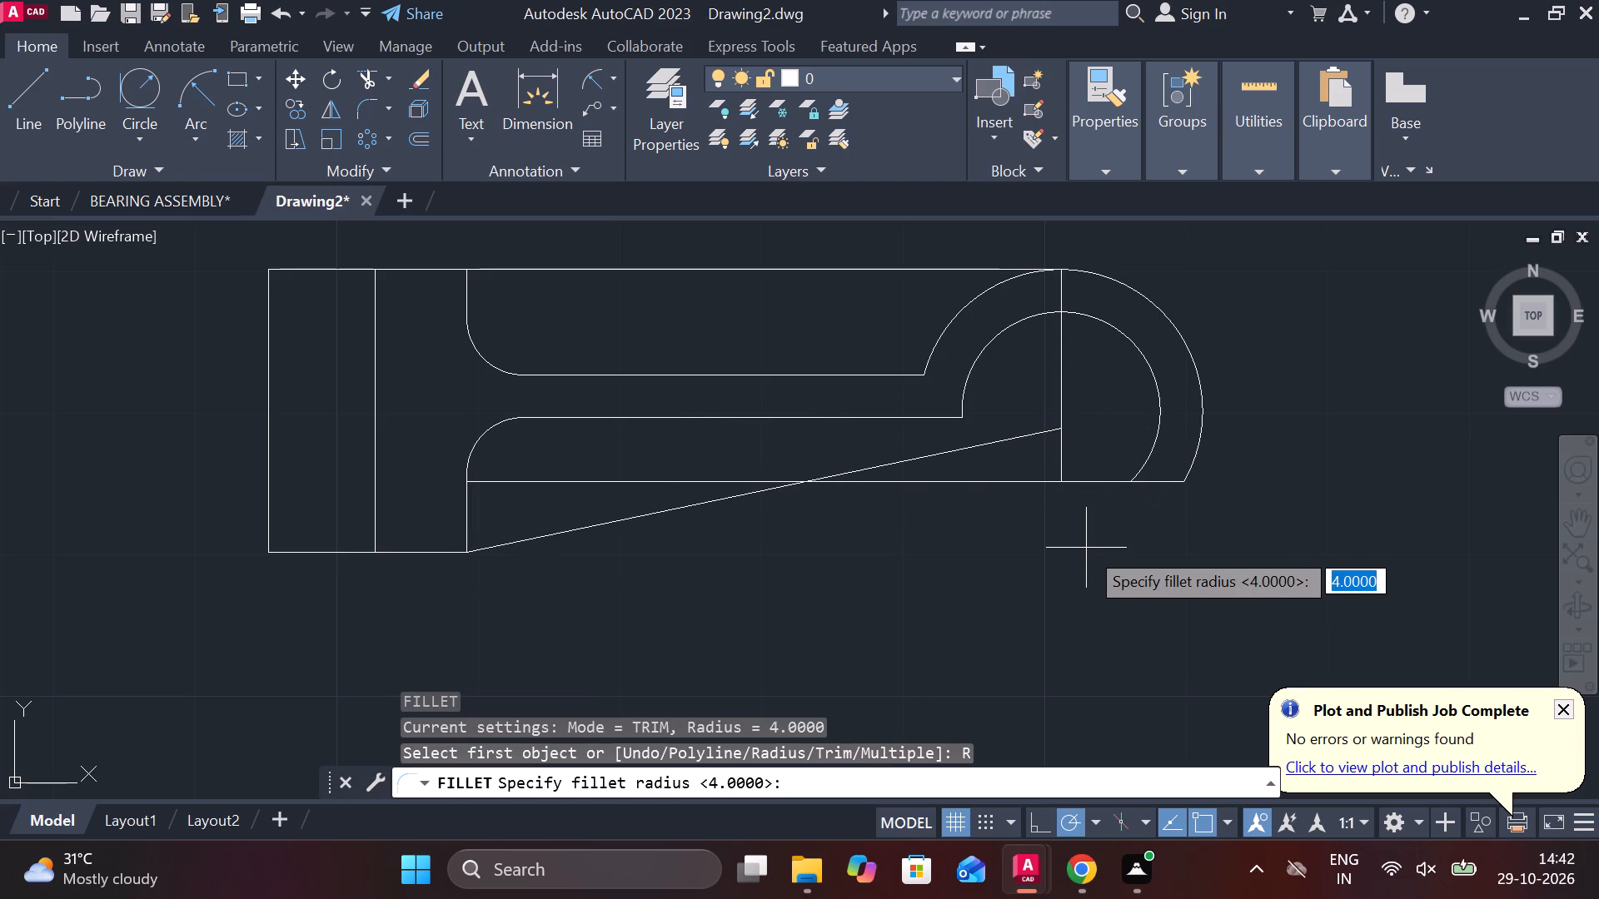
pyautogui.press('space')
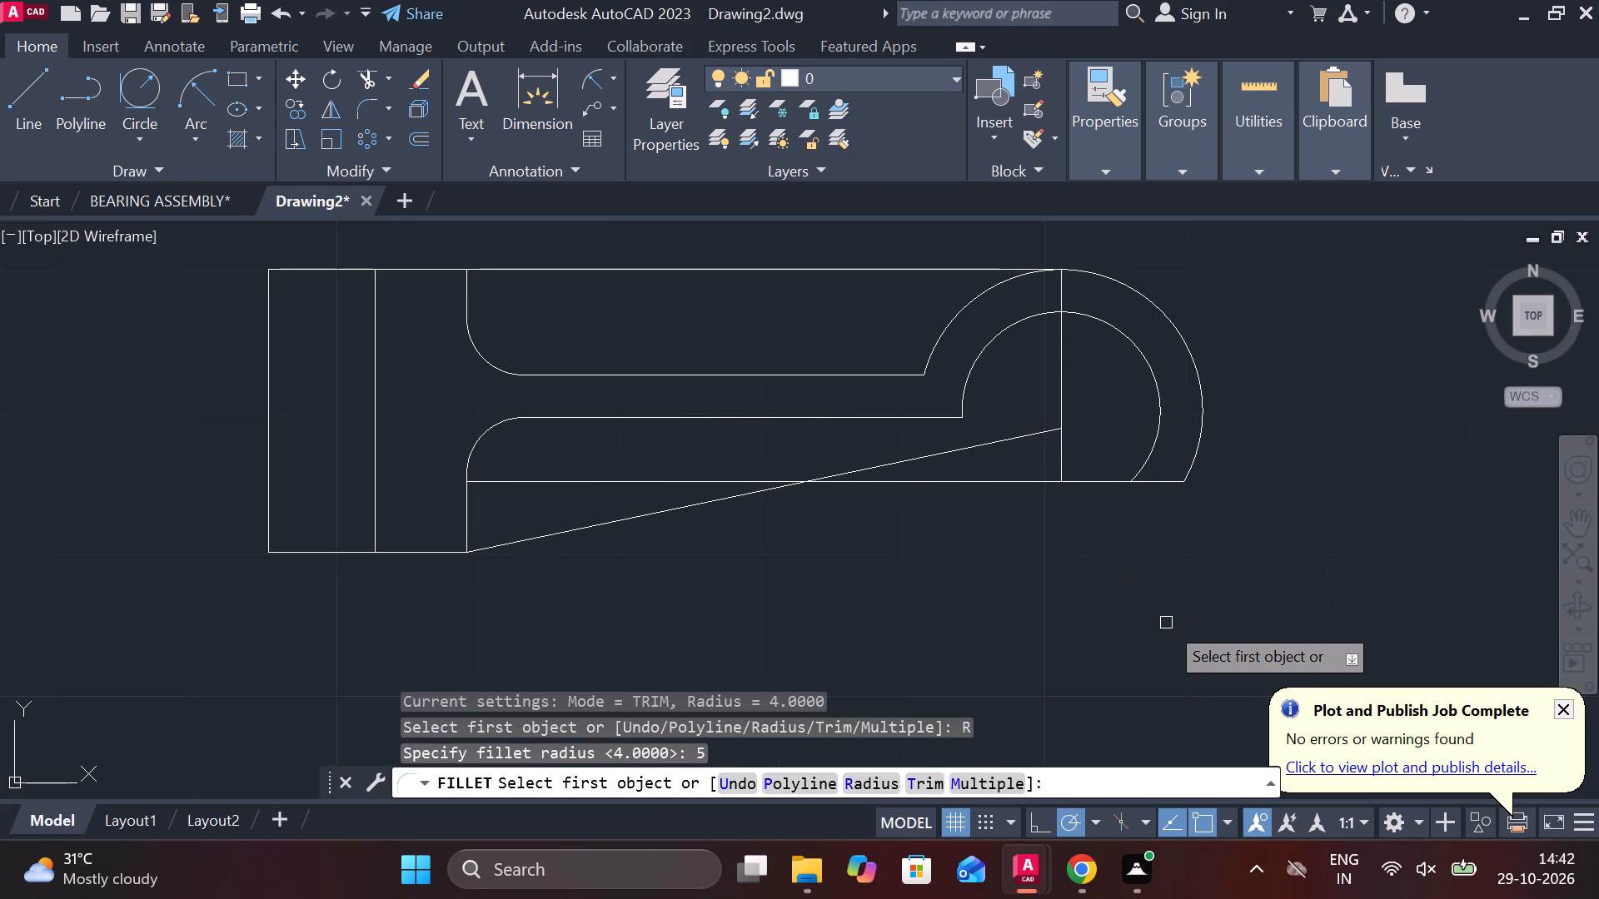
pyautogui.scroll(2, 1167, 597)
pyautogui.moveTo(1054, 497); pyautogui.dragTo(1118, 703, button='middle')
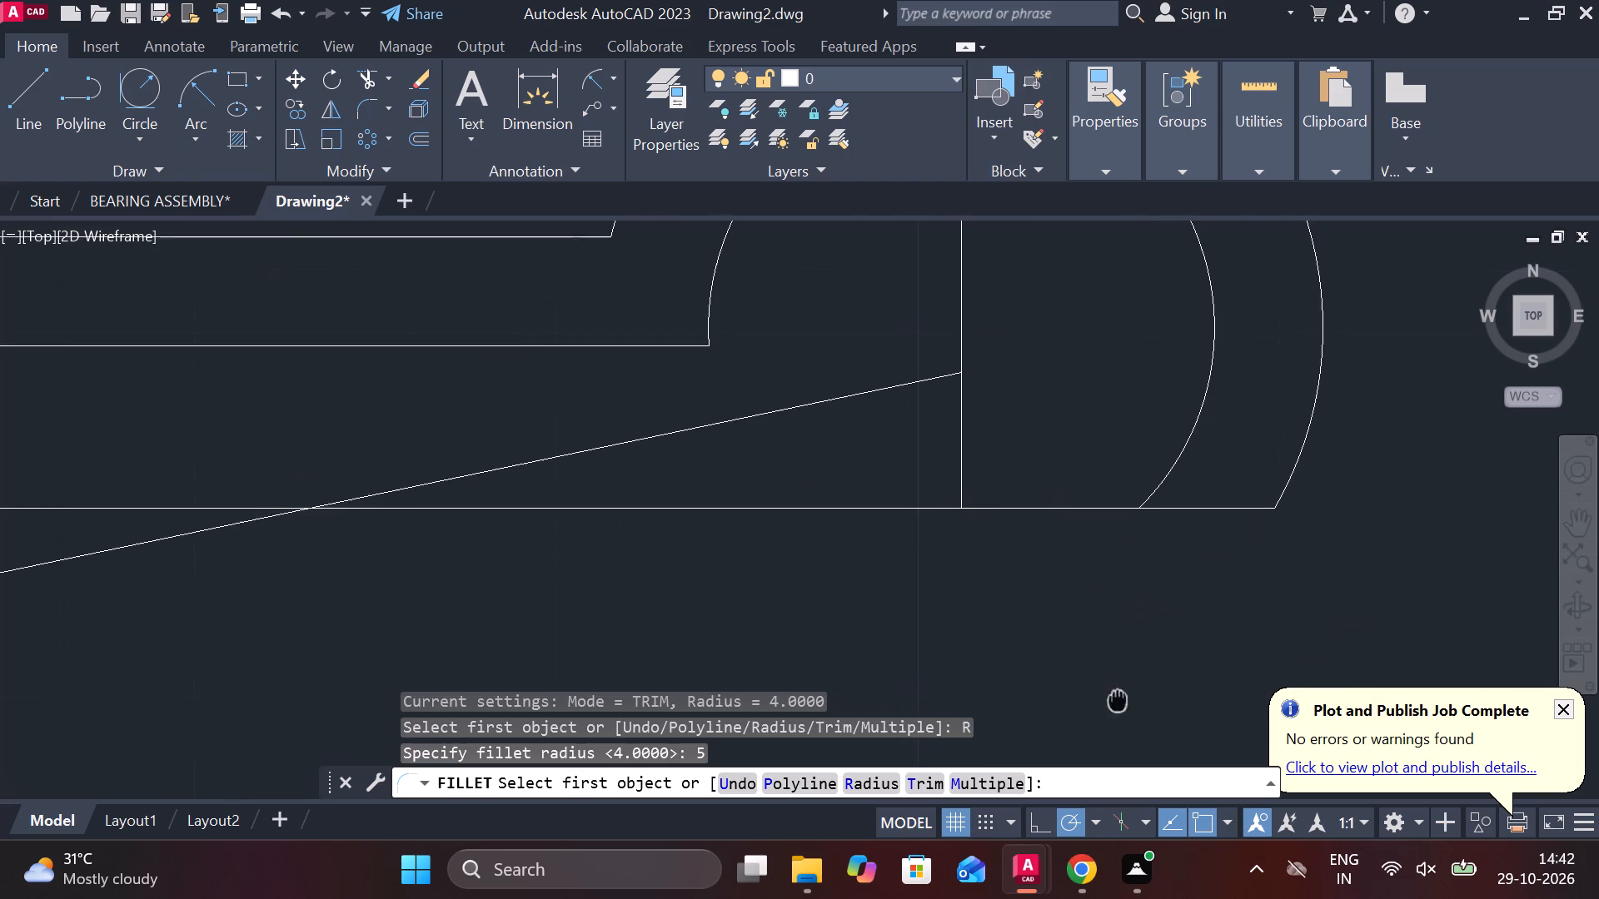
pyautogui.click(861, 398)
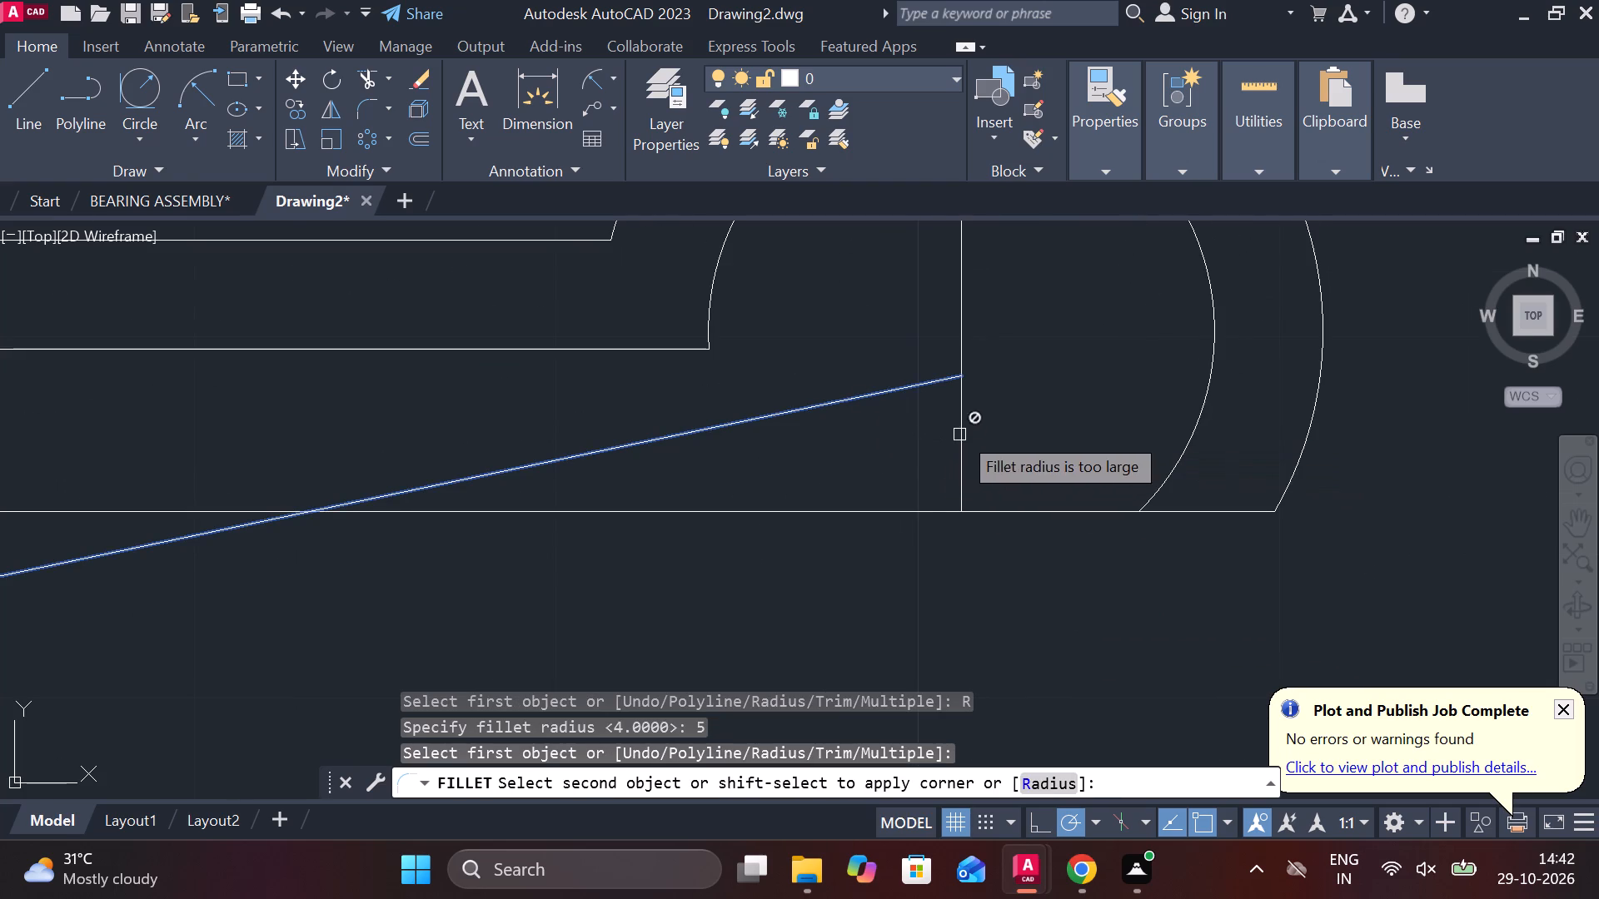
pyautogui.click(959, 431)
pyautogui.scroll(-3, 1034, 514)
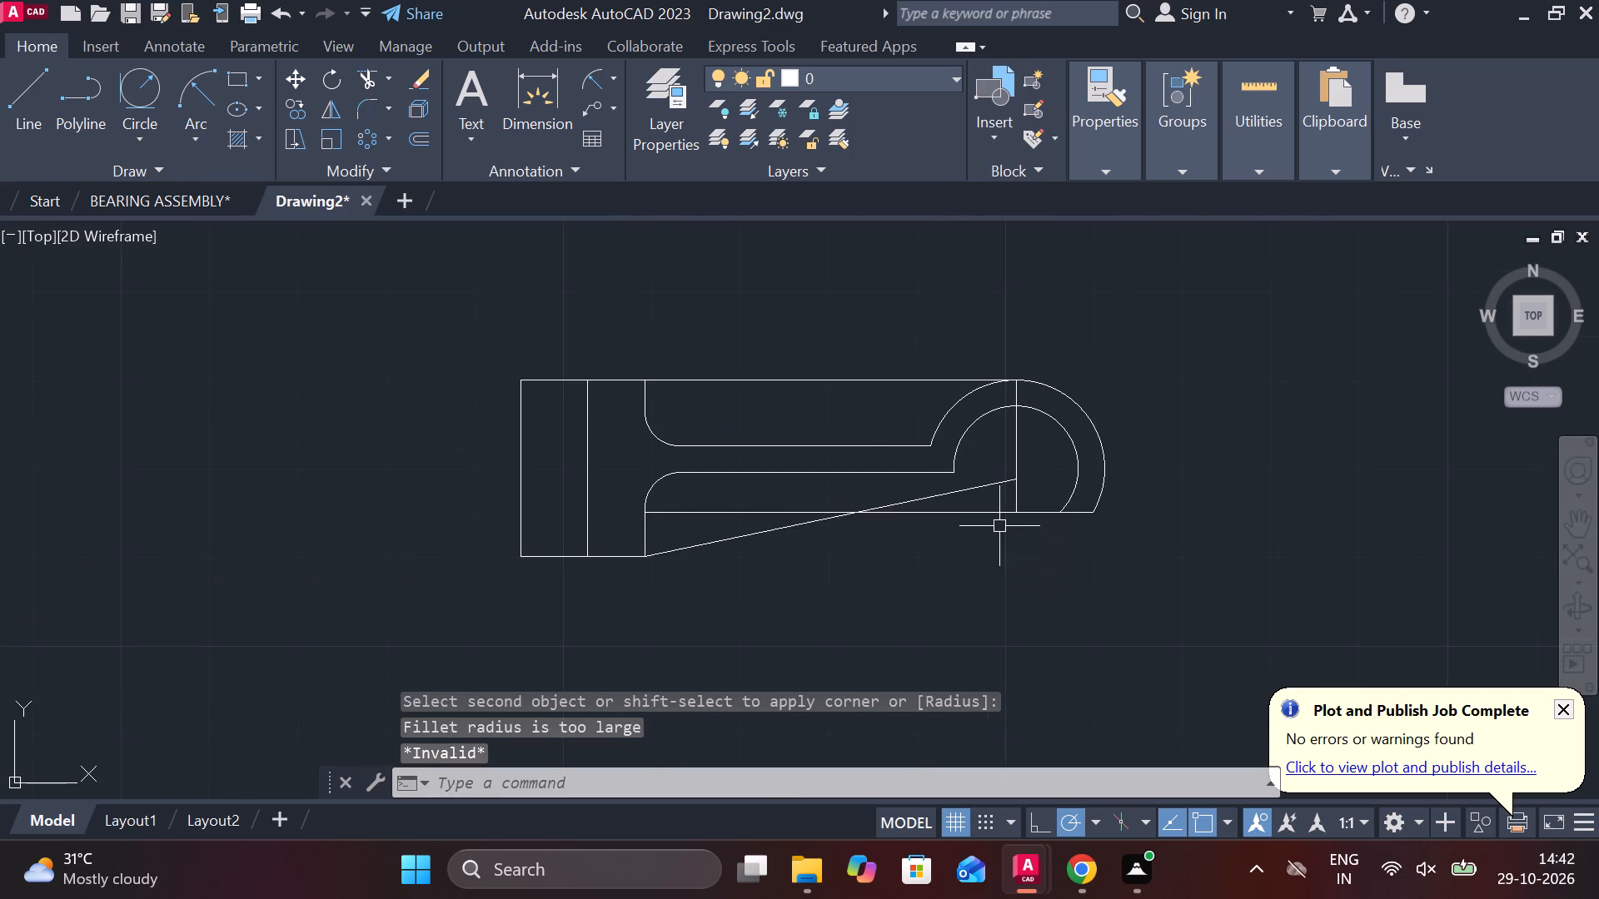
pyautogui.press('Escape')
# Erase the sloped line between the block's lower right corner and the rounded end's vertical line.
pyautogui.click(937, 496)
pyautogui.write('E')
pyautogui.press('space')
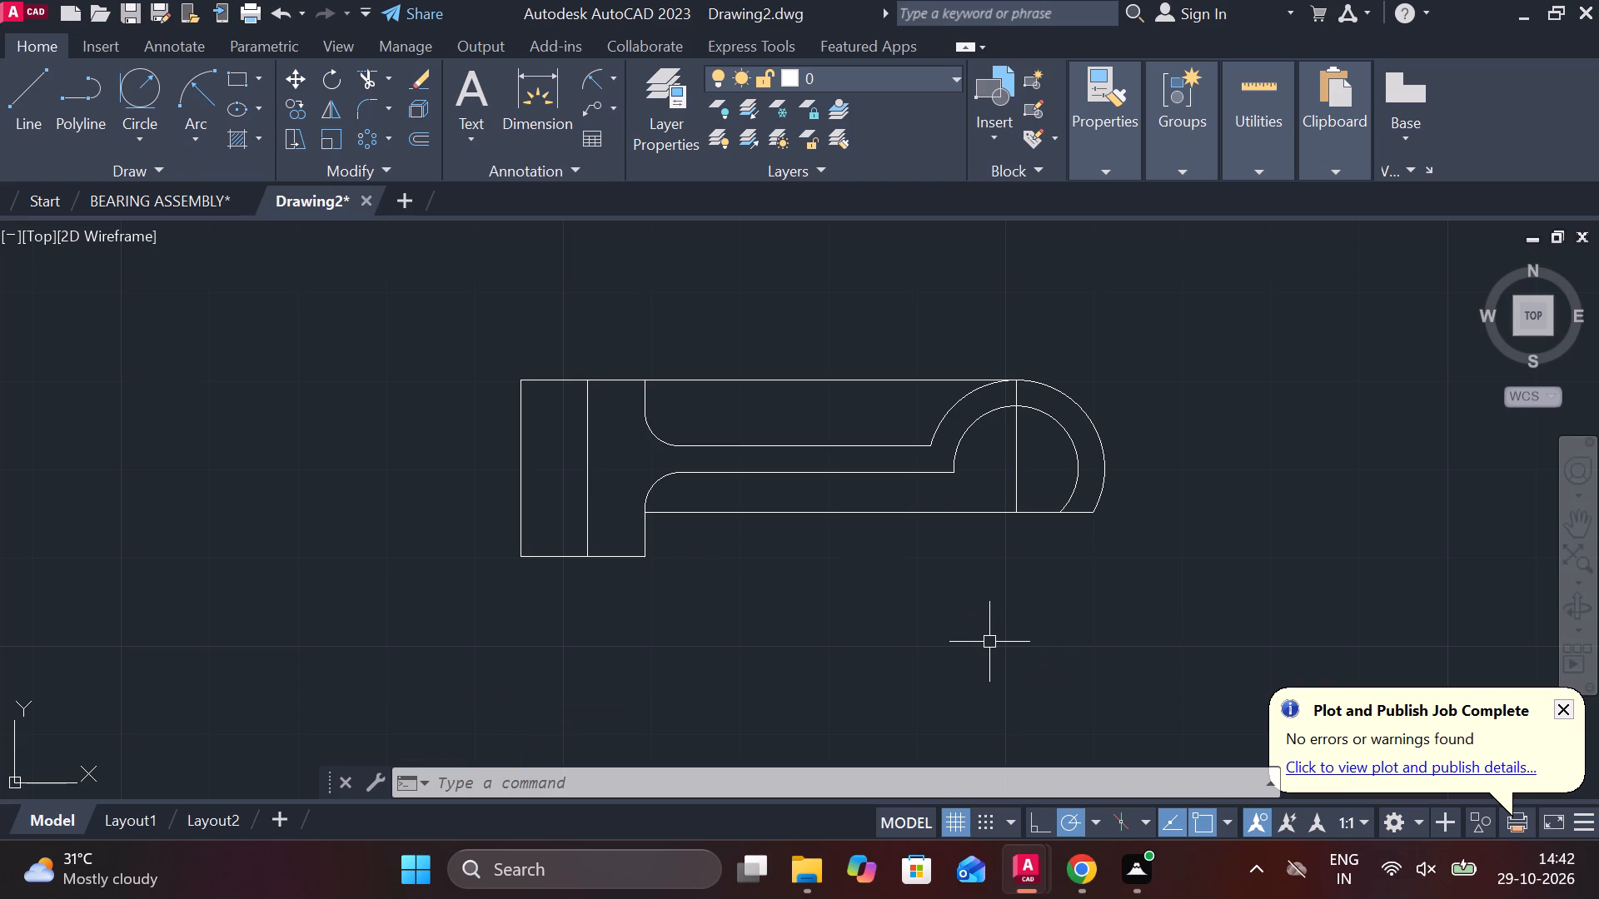
# Draw a start-end-radius arc of radius 5 from the vertical line's lower end to a point up and left inside the rounded end.
pyautogui.click(180, 93)
pyautogui.scroll(2, 1028, 510)
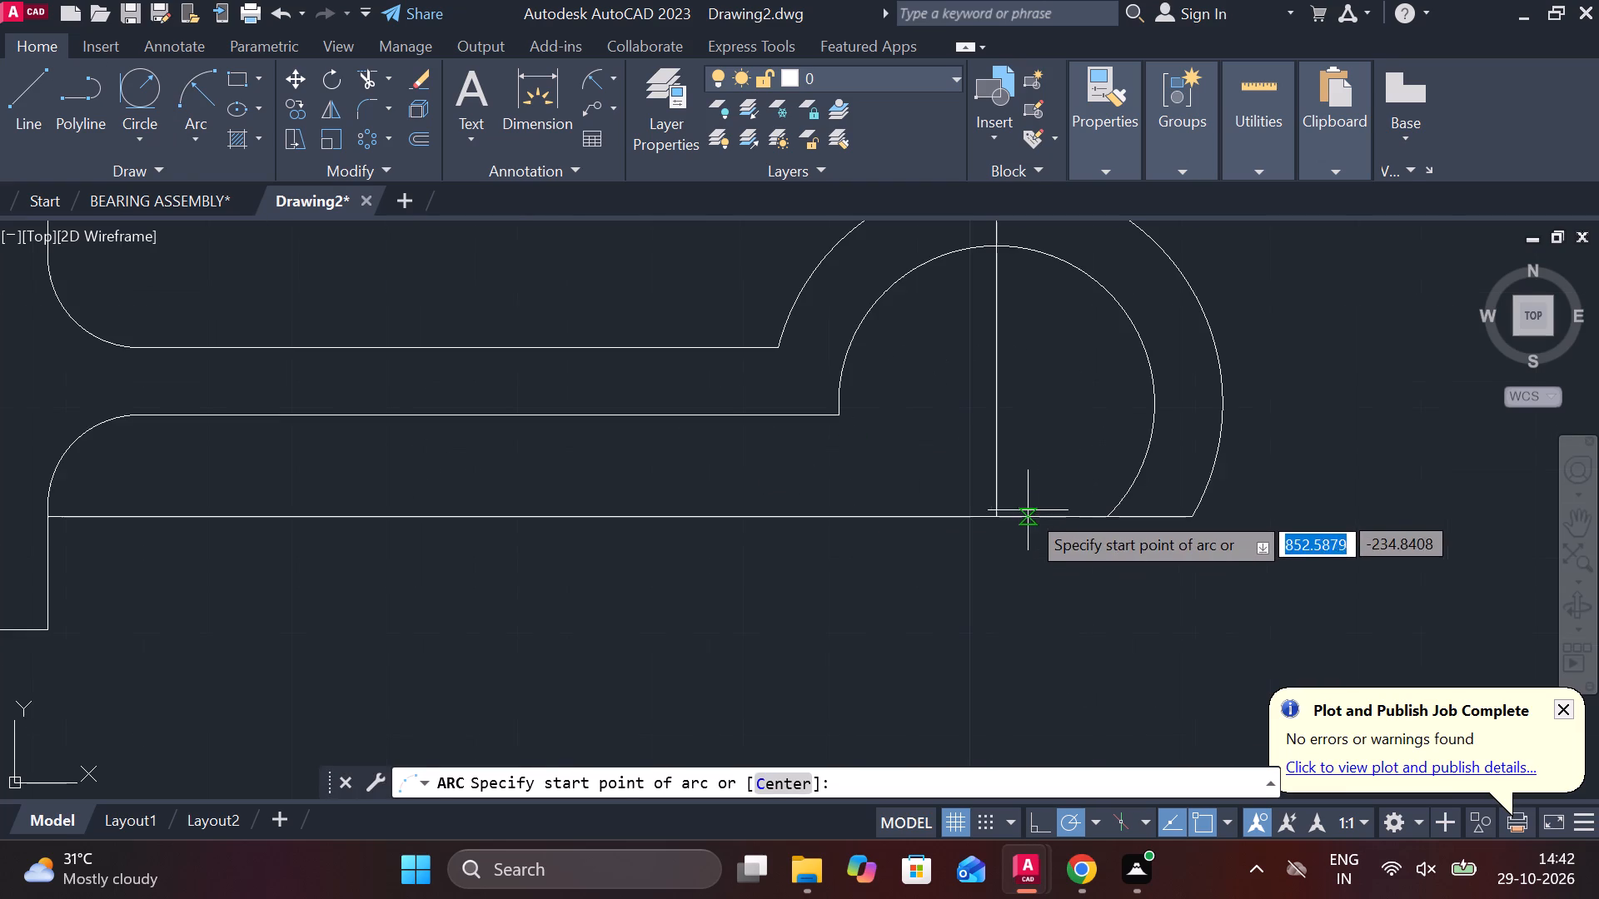
pyautogui.click(995, 514)
pyautogui.click(910, 443)
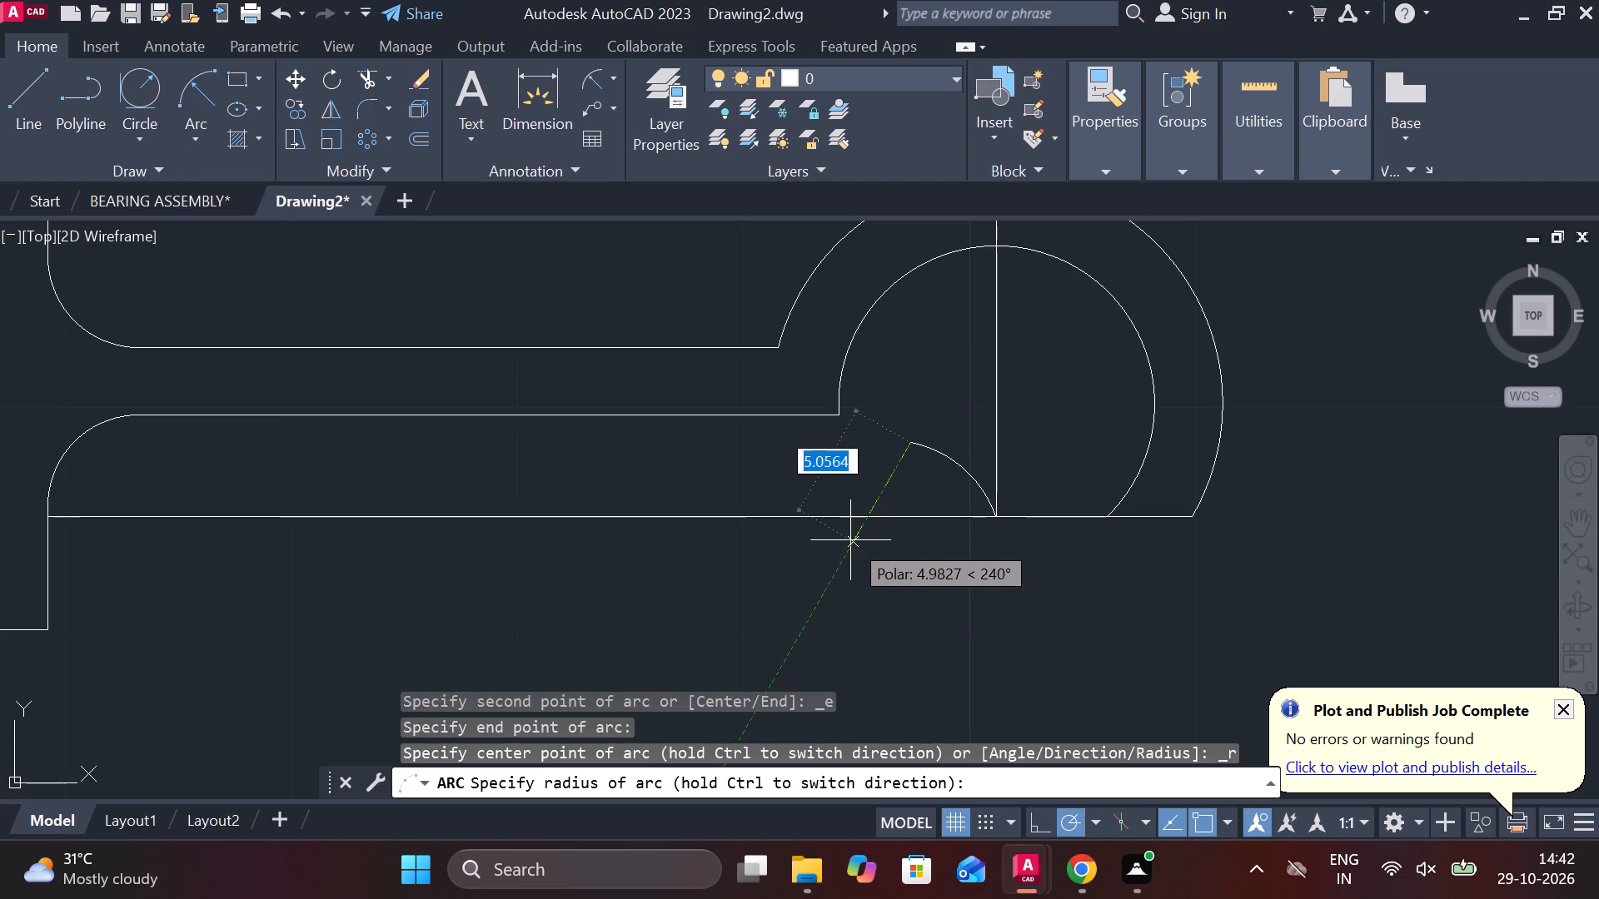
pyautogui.write('5')
pyautogui.press('space')
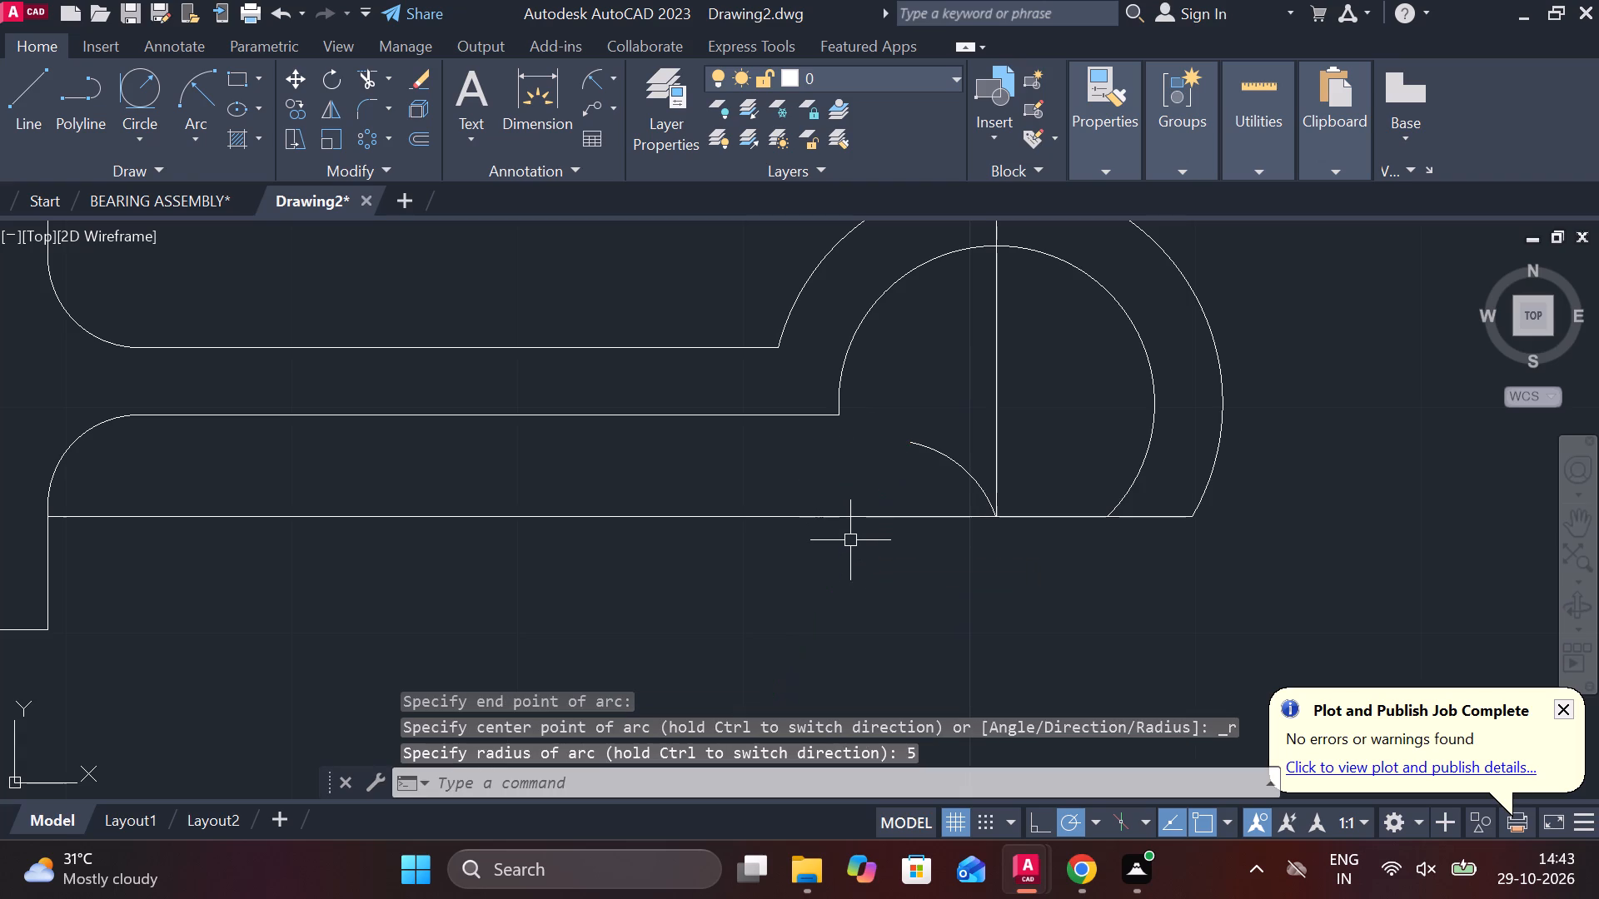
# Draw a sloped line about 39 units long from the radius 5 arc's upper end to the block's lower right corner.
pyautogui.press('l')
pyautogui.press('Return')
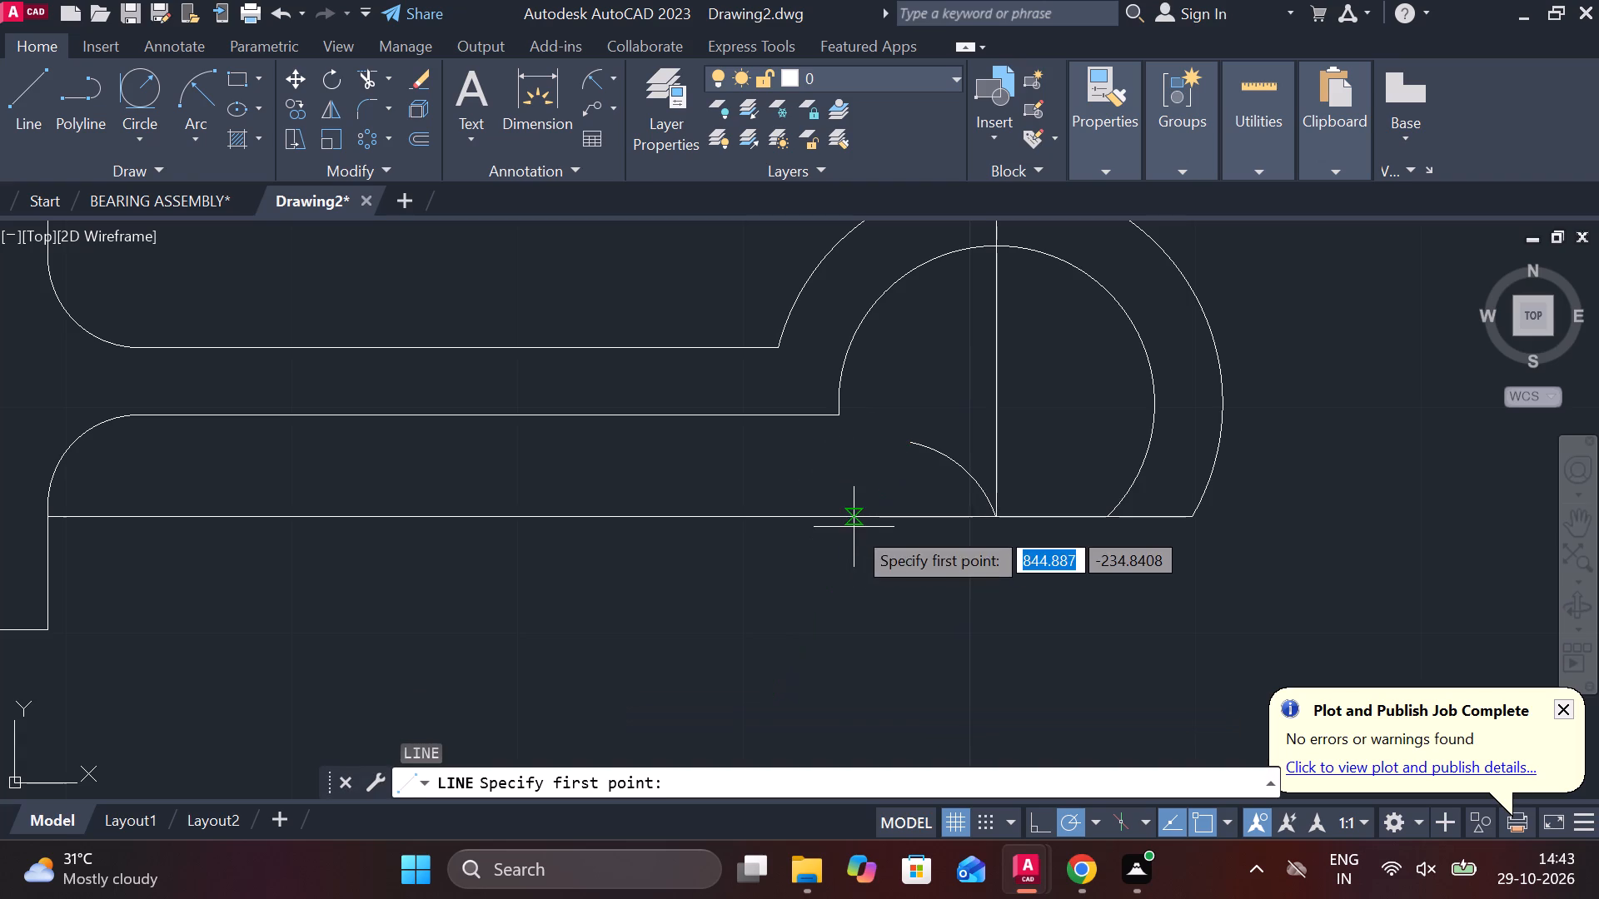
pyautogui.click(911, 445)
pyautogui.scroll(-2, 911, 445)
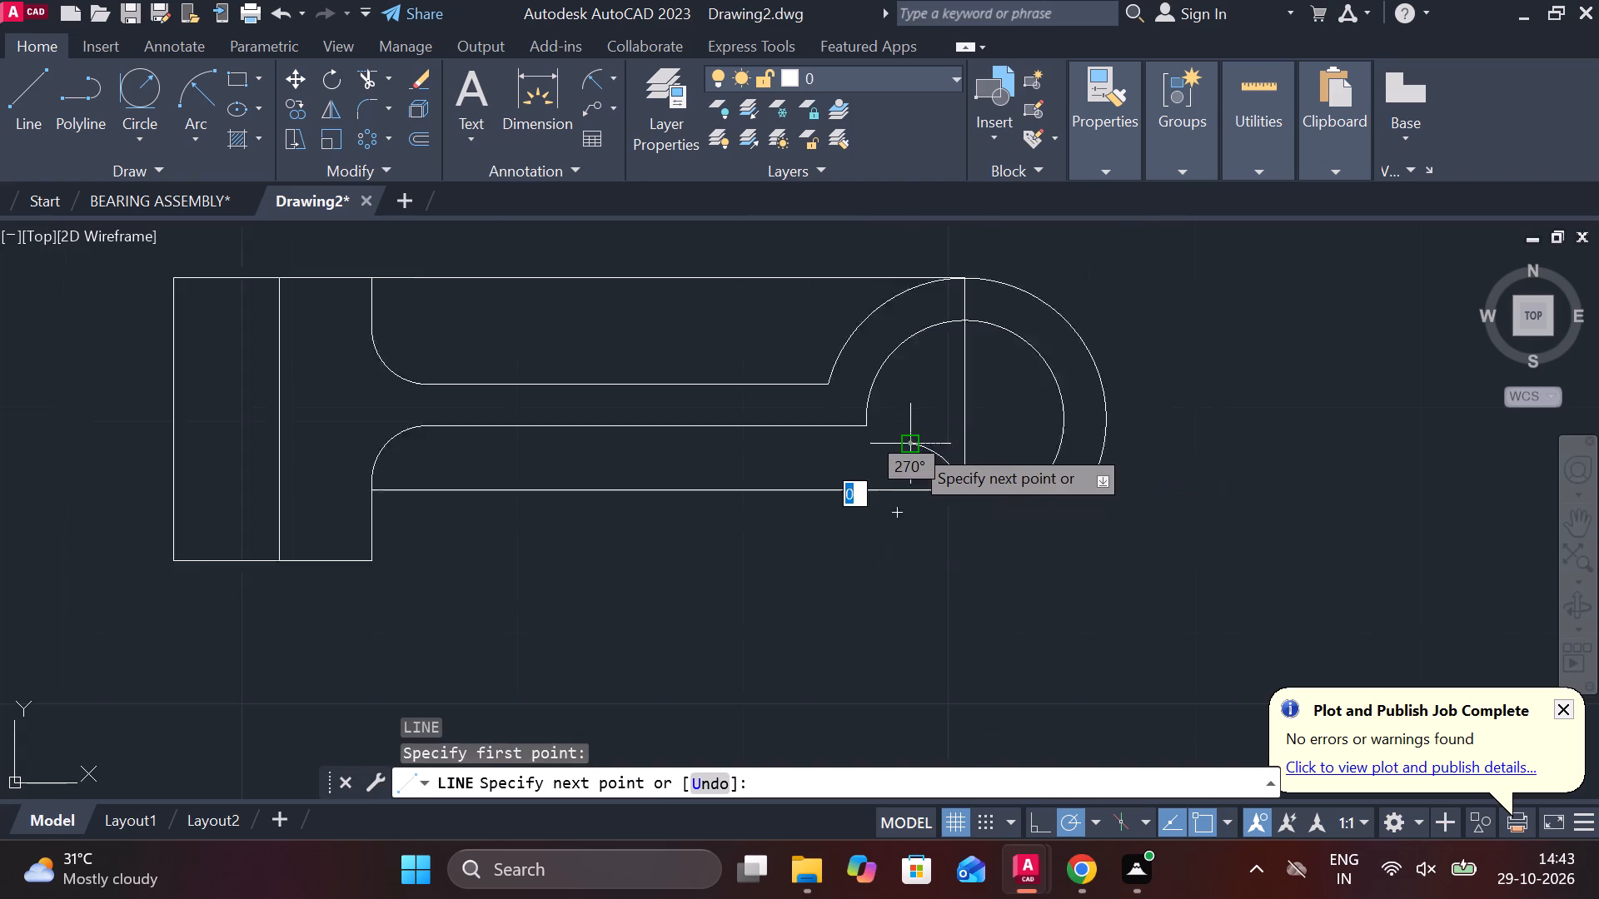
pyautogui.scroll(2, 585, 501)
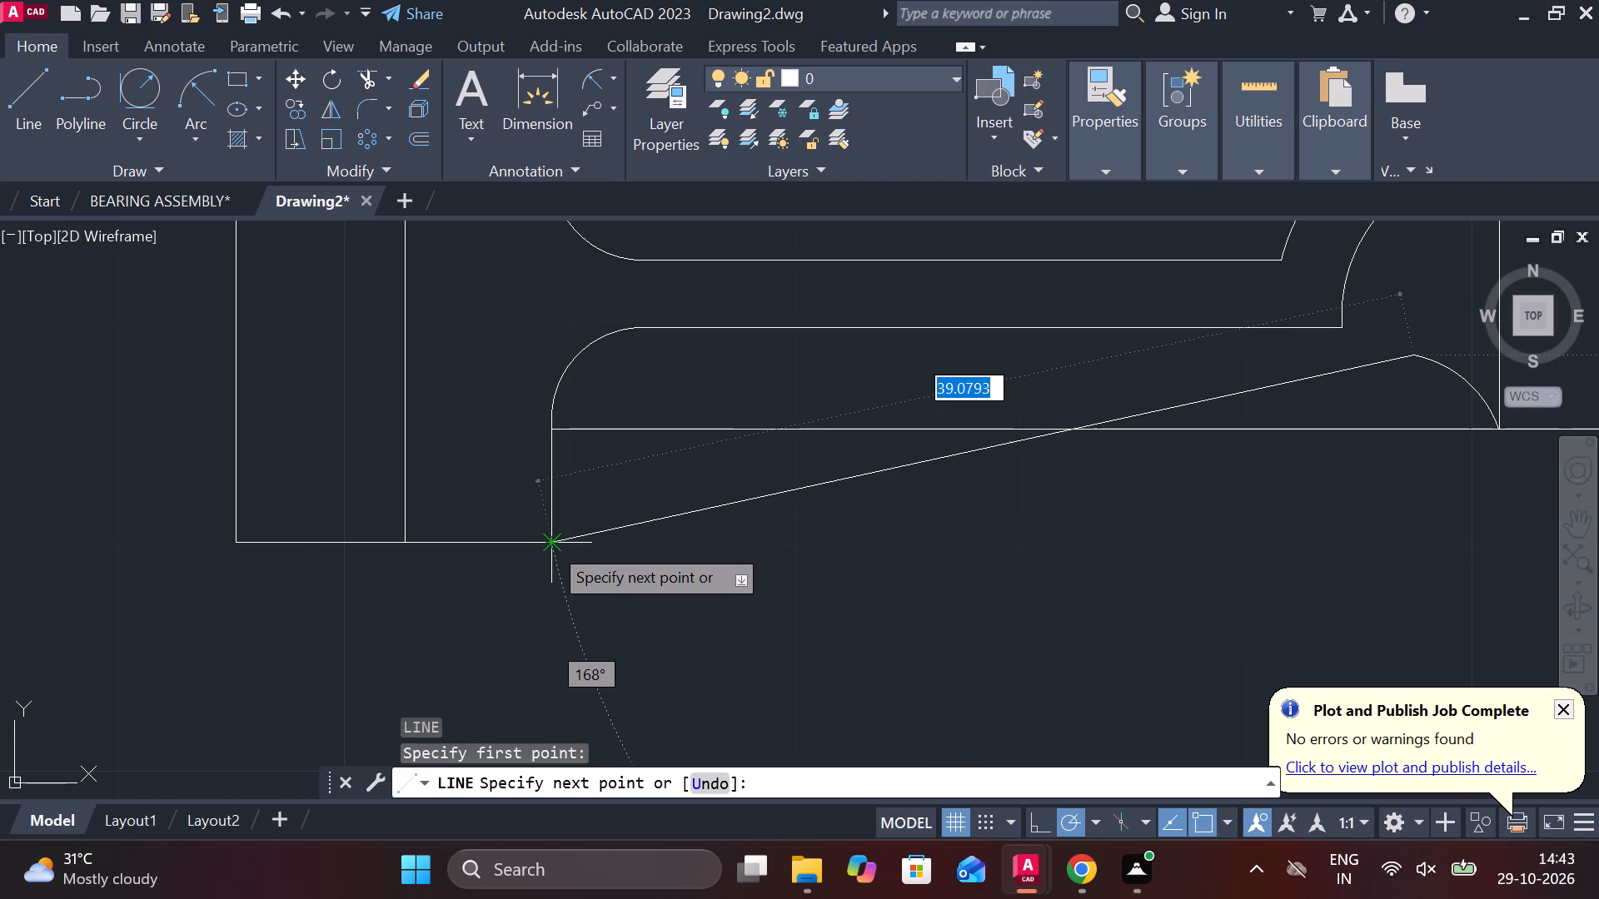
pyautogui.click(550, 544)
pyautogui.scroll(-2, 1077, 508)
pyautogui.press('Escape')
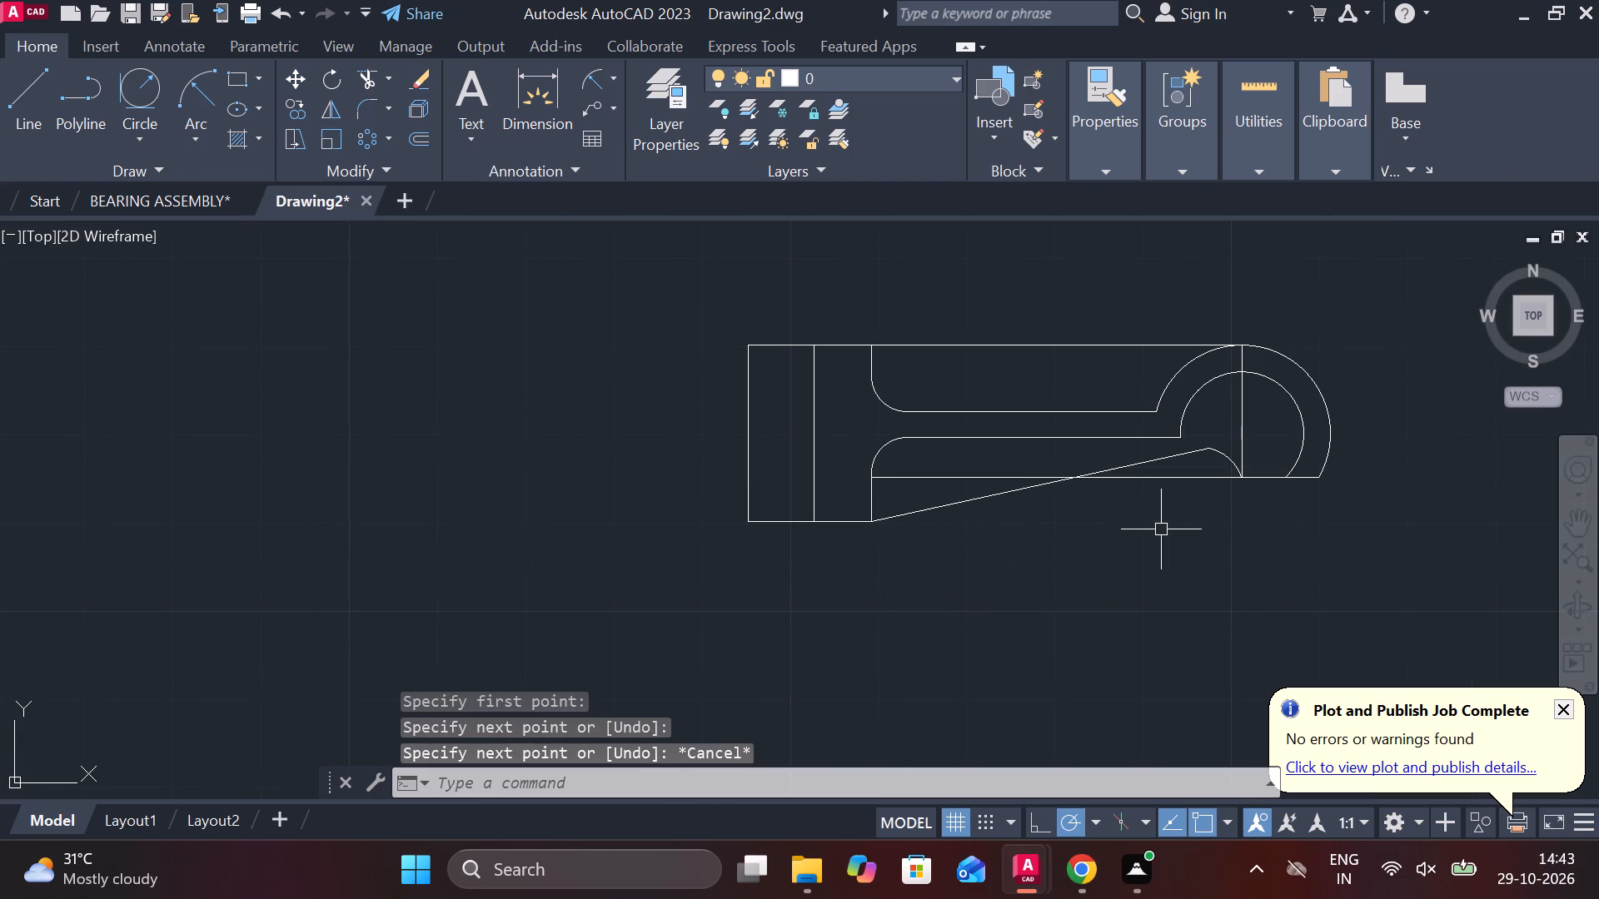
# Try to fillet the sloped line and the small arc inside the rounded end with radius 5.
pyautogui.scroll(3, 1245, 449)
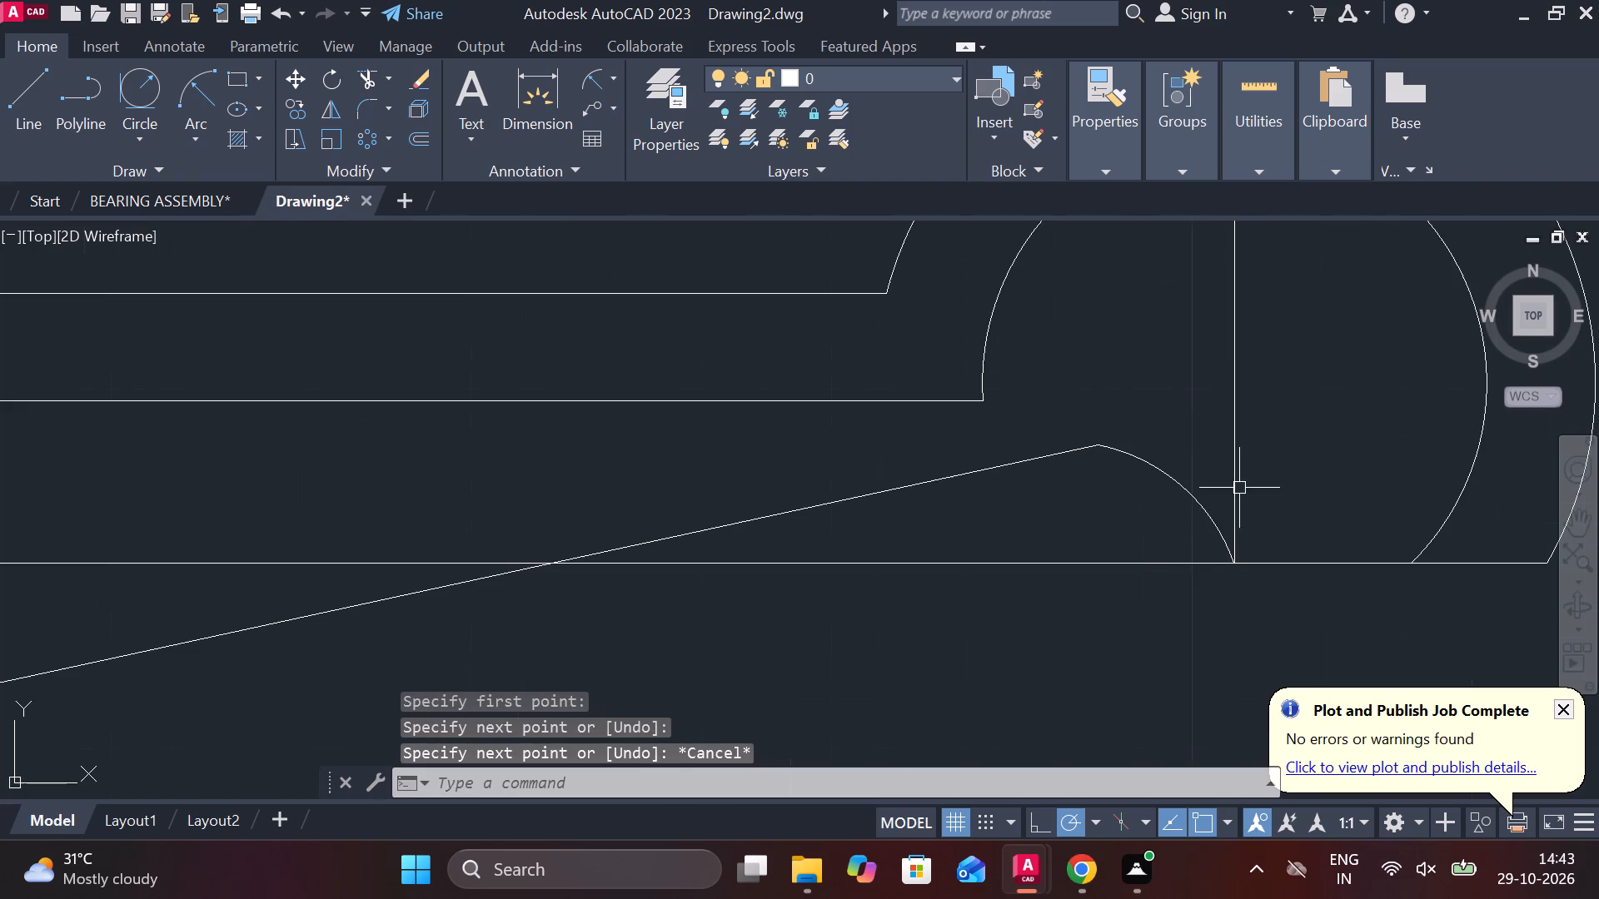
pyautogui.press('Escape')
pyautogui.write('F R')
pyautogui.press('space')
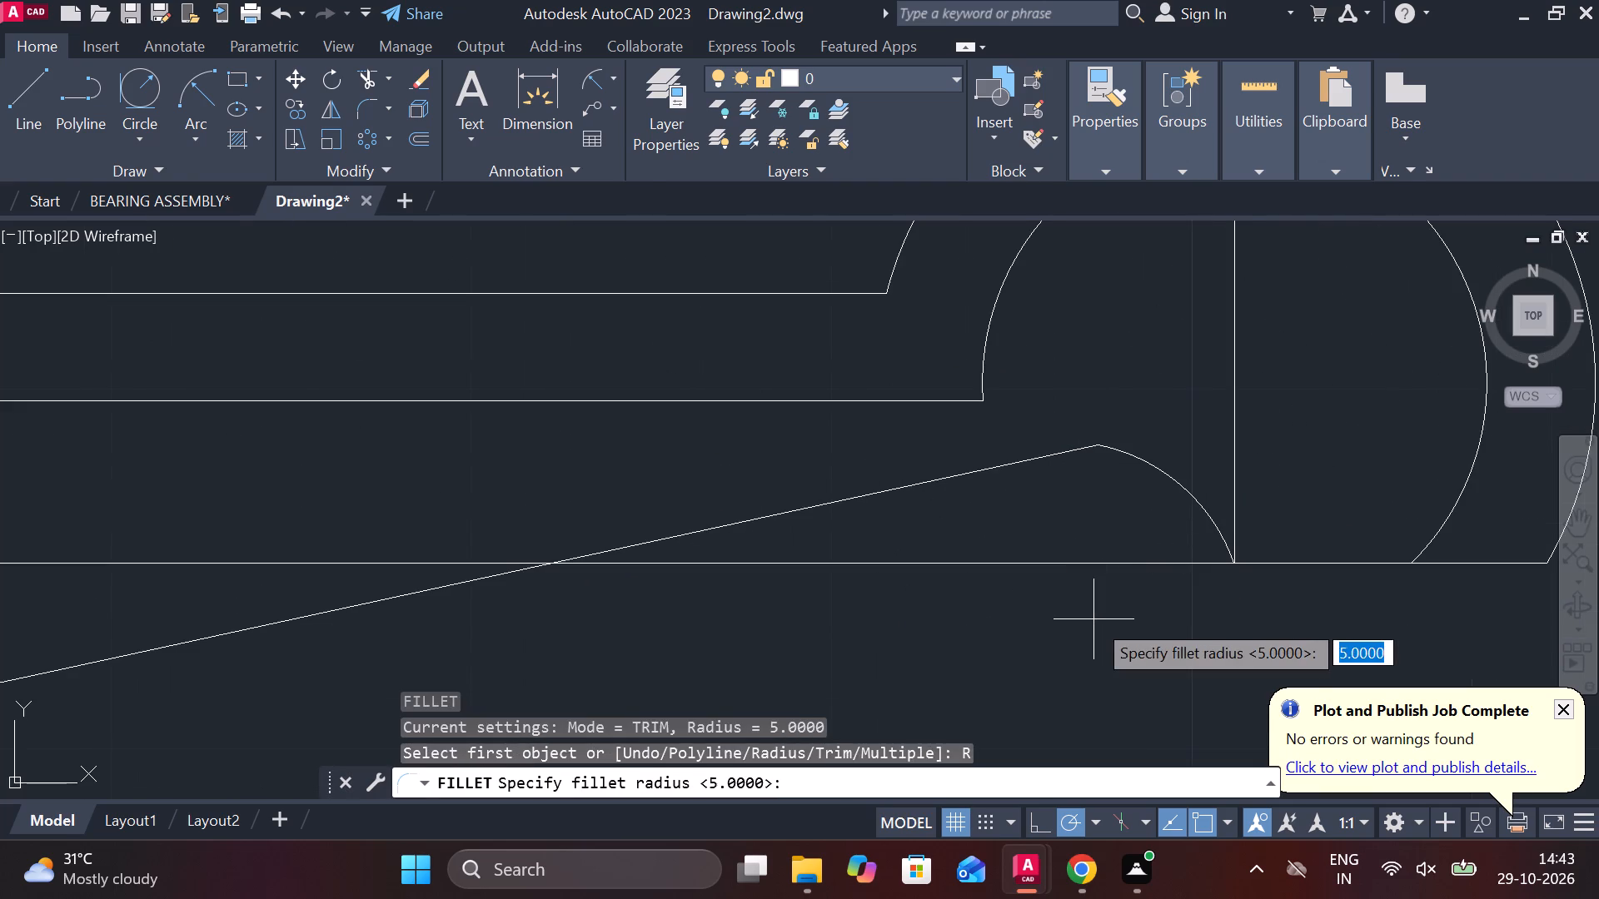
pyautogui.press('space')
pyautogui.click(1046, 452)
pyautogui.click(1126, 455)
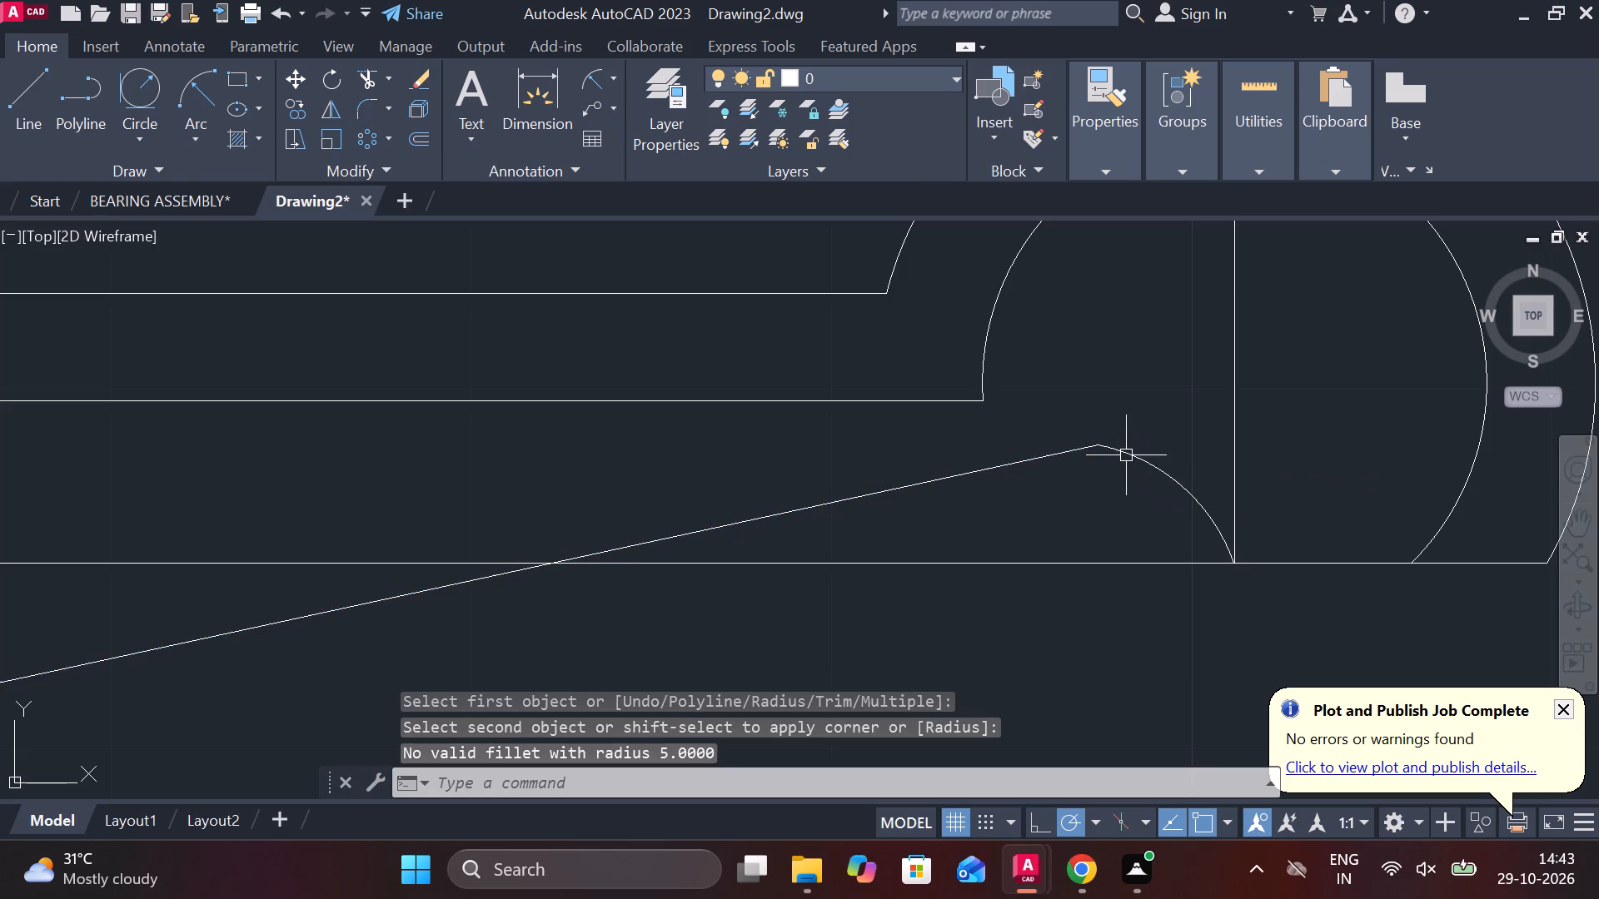
# Fillet the sloped line and the small arc inside the rounded end with radius 3.
pyautogui.write('F R')
pyautogui.press('space')
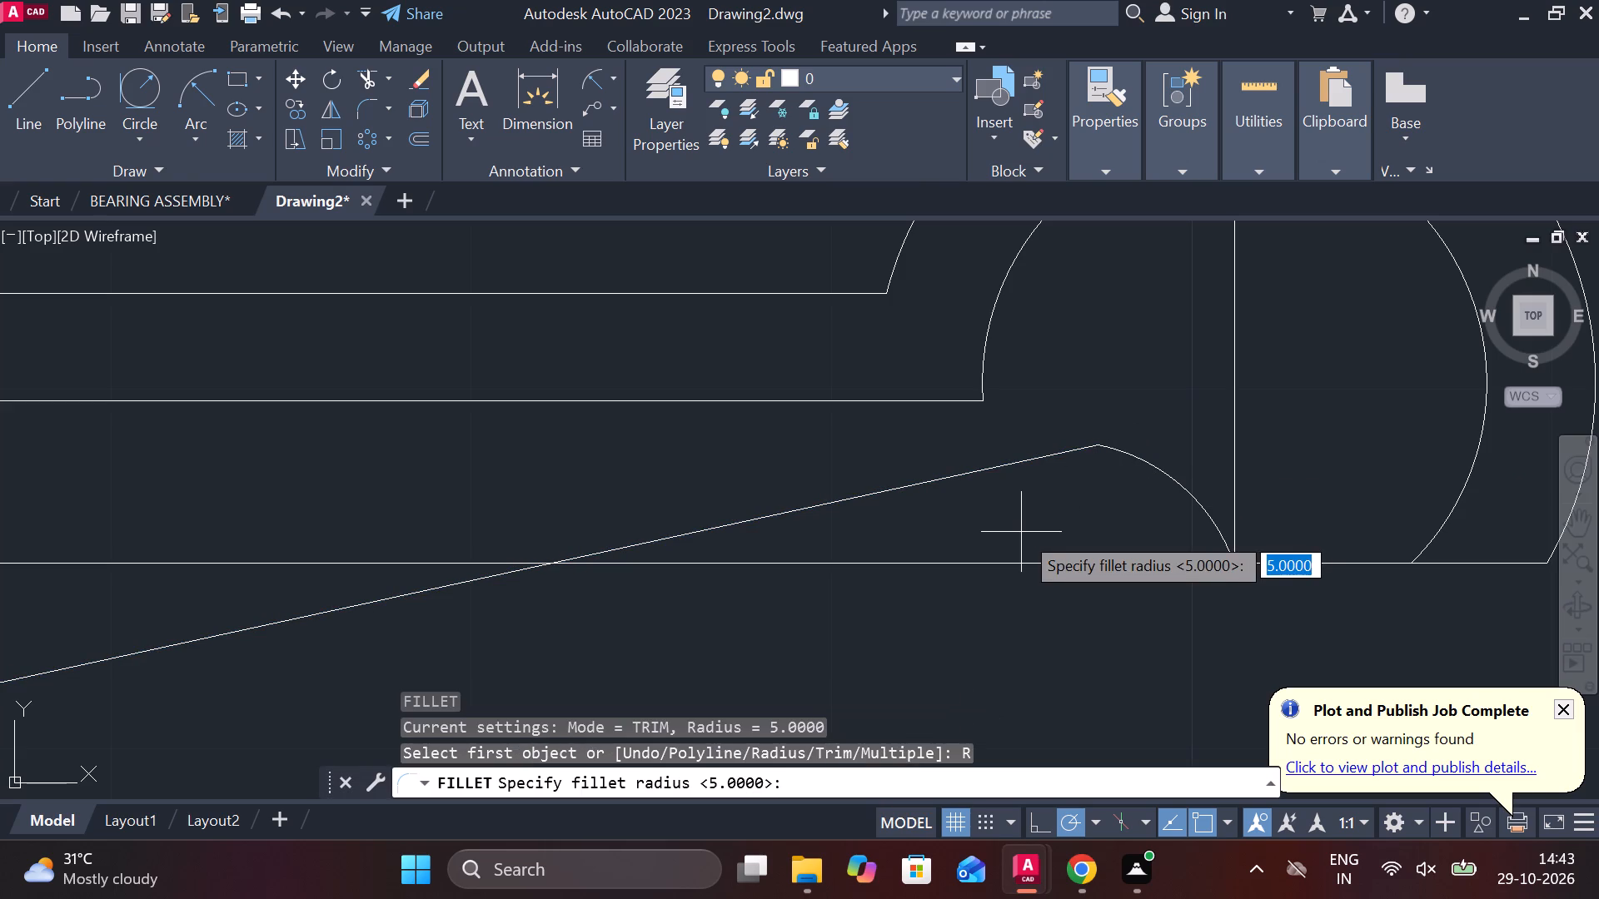
pyautogui.write('3')
pyautogui.press('space')
pyautogui.click(1056, 456)
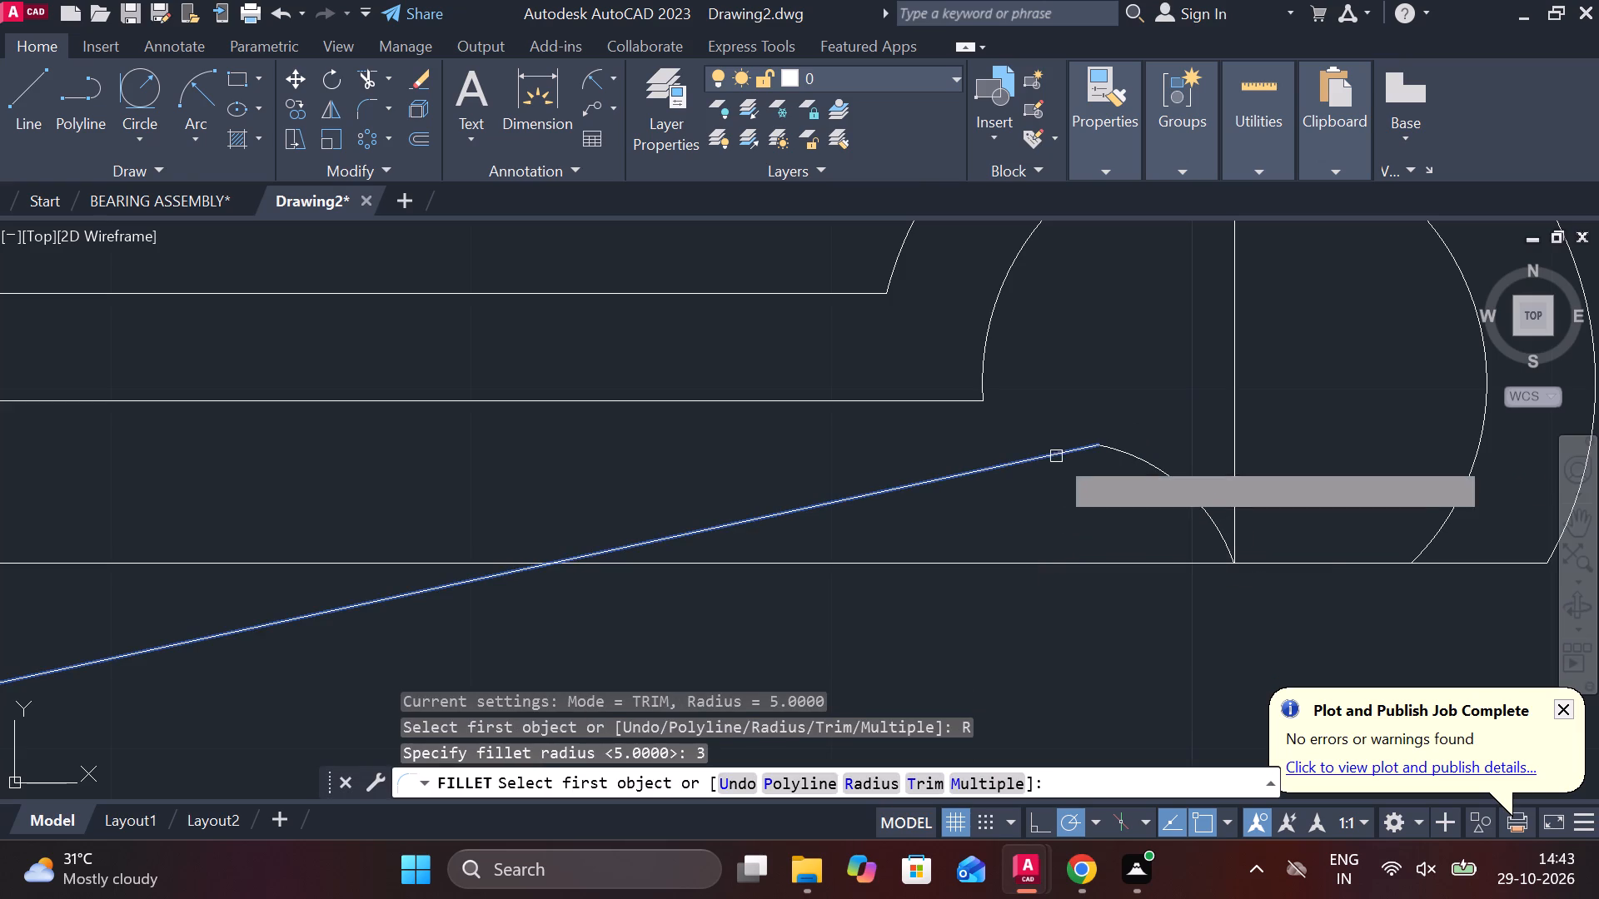
pyautogui.click(1129, 460)
# Trim away the bottom horizontal line between block and sloped line, and the vertical line through the rounded end.
pyautogui.scroll(-2, 1163, 494)
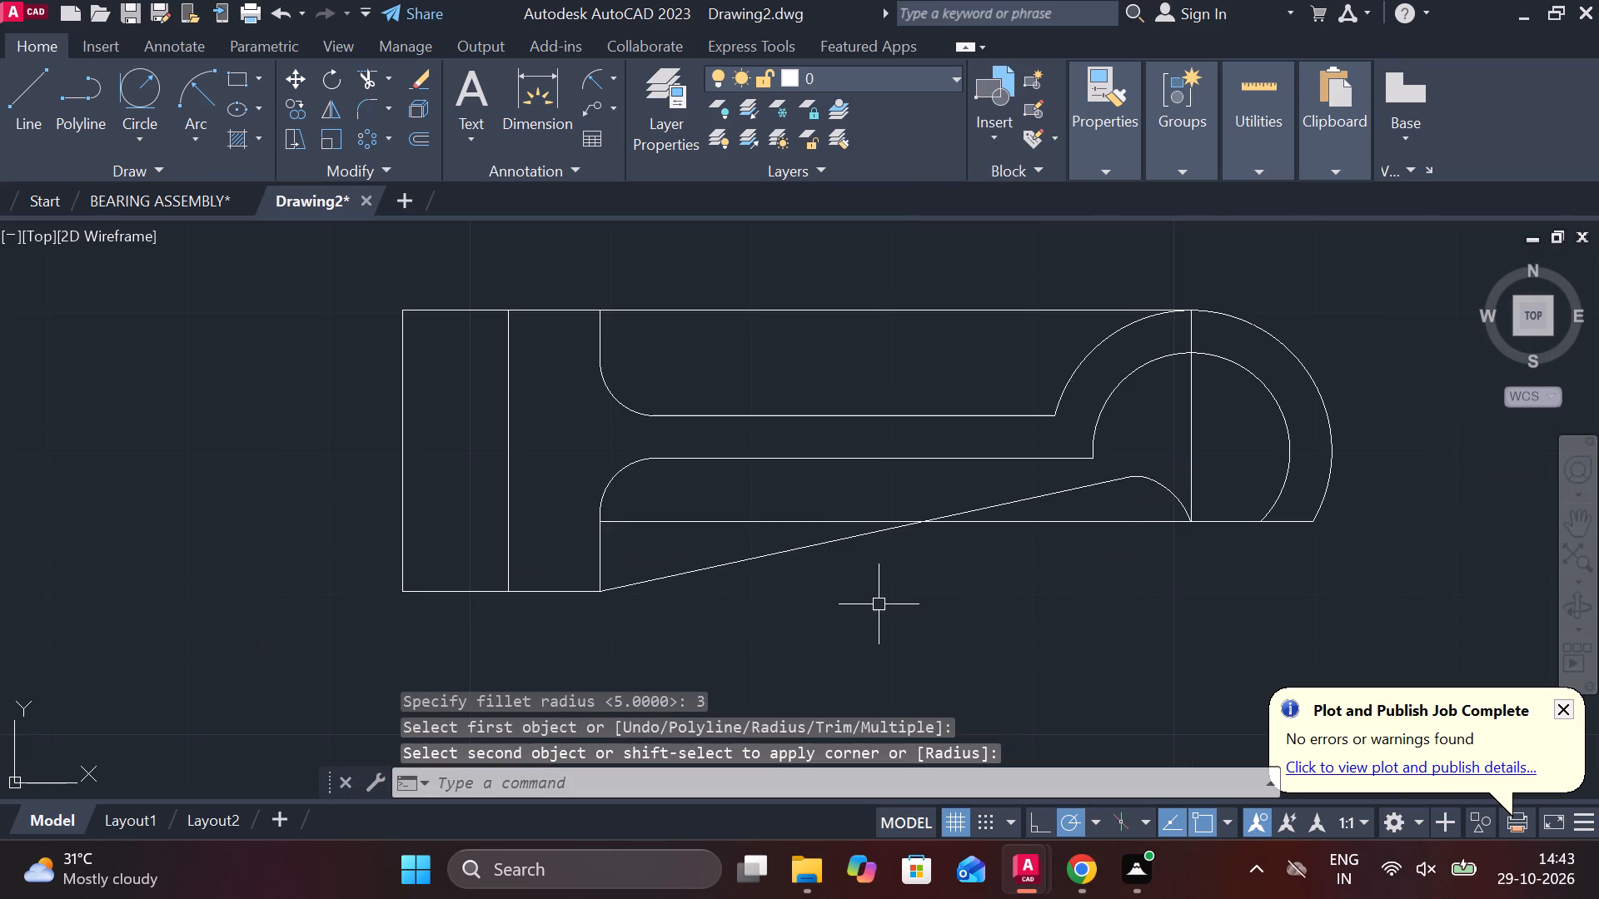
pyautogui.scroll(1, 654, 617)
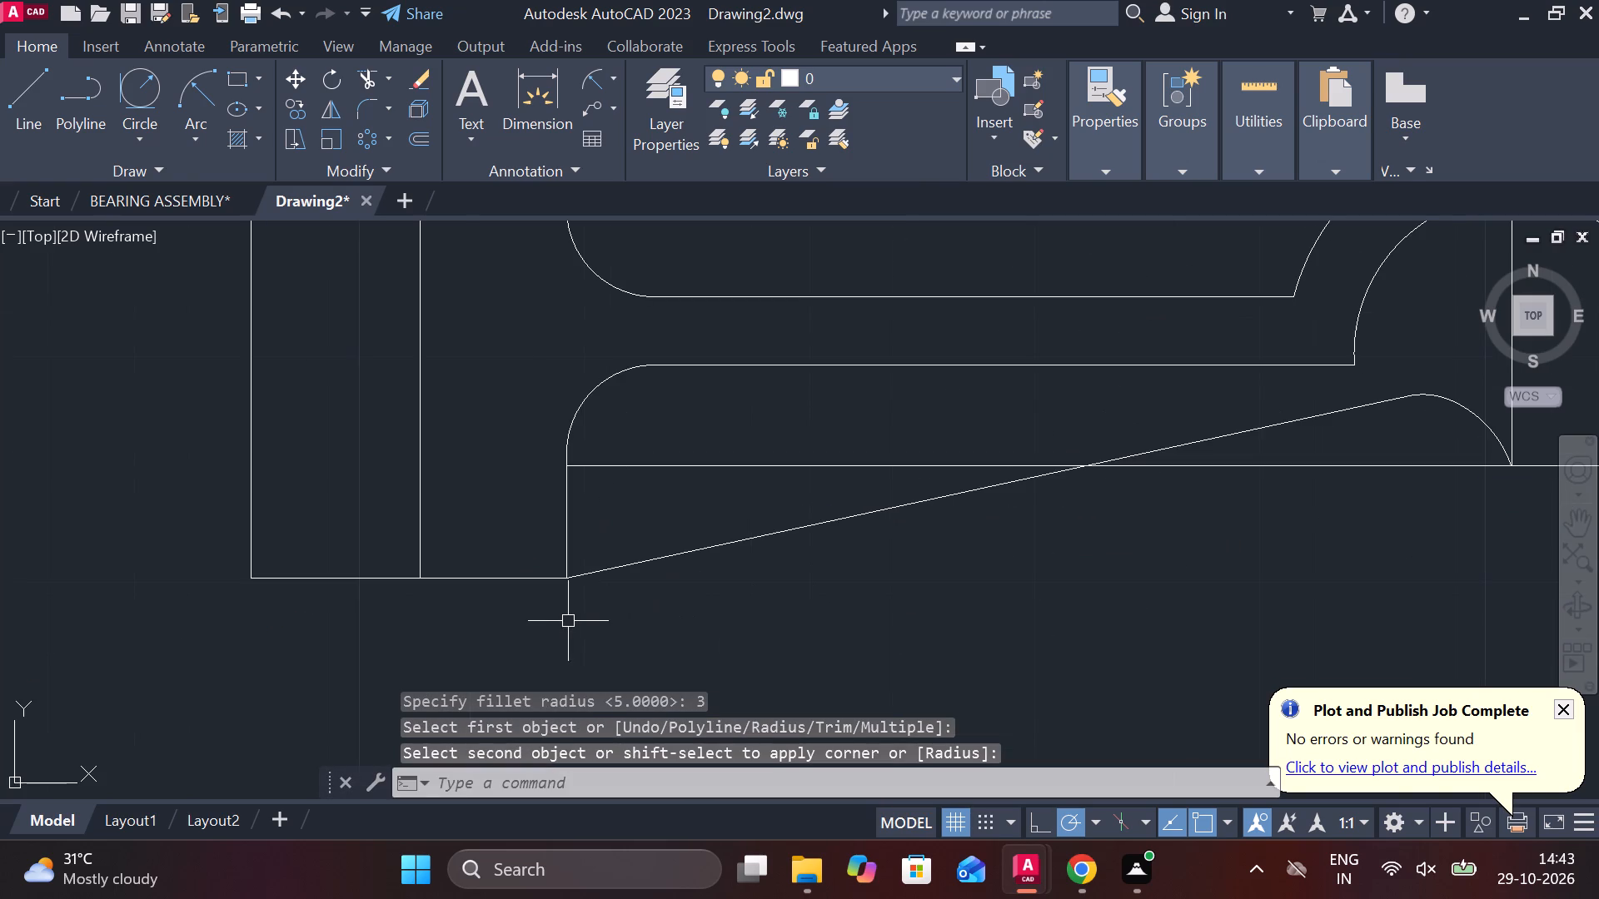
pyautogui.scroll(1, 568, 621)
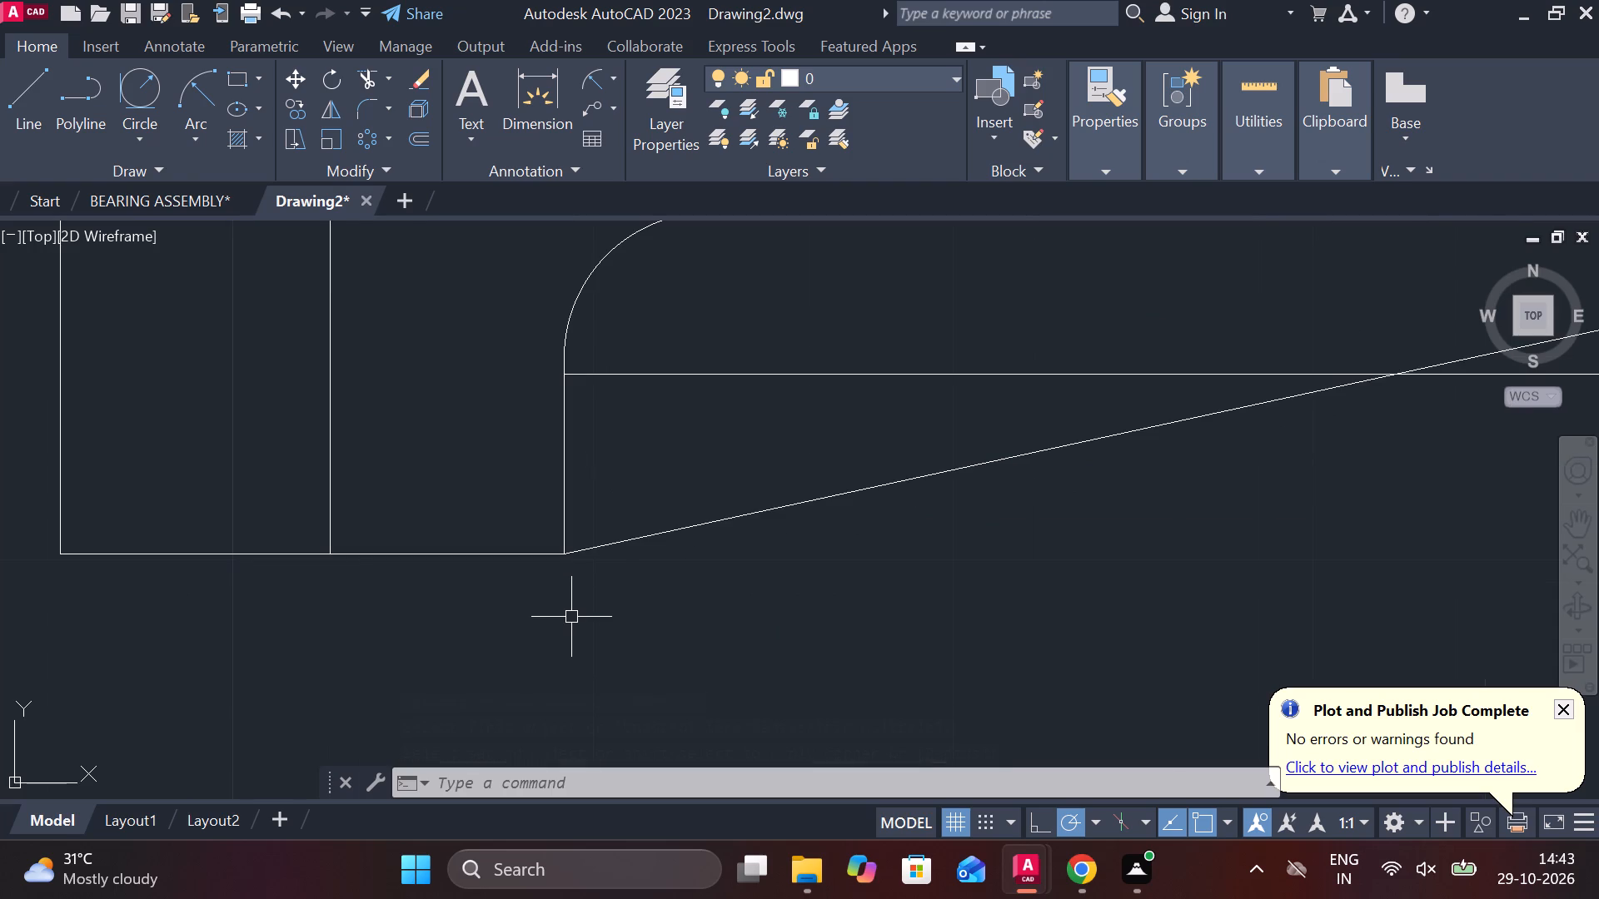
pyautogui.scroll(-4, 571, 617)
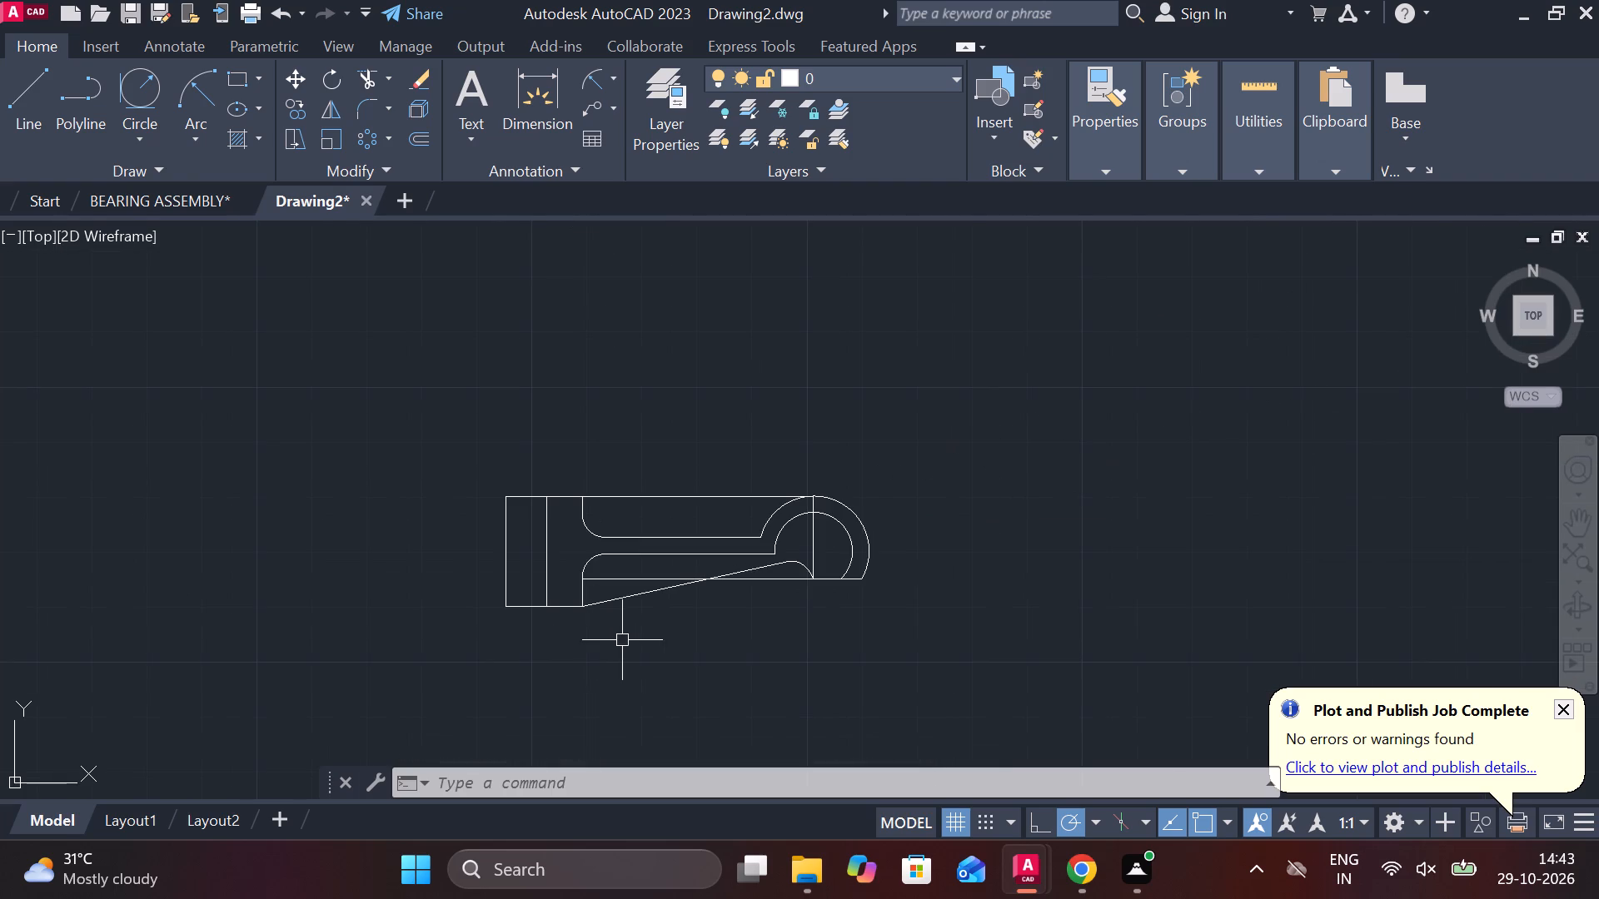
pyautogui.moveTo(625, 640); pyautogui.dragTo(760, 648, button='middle')
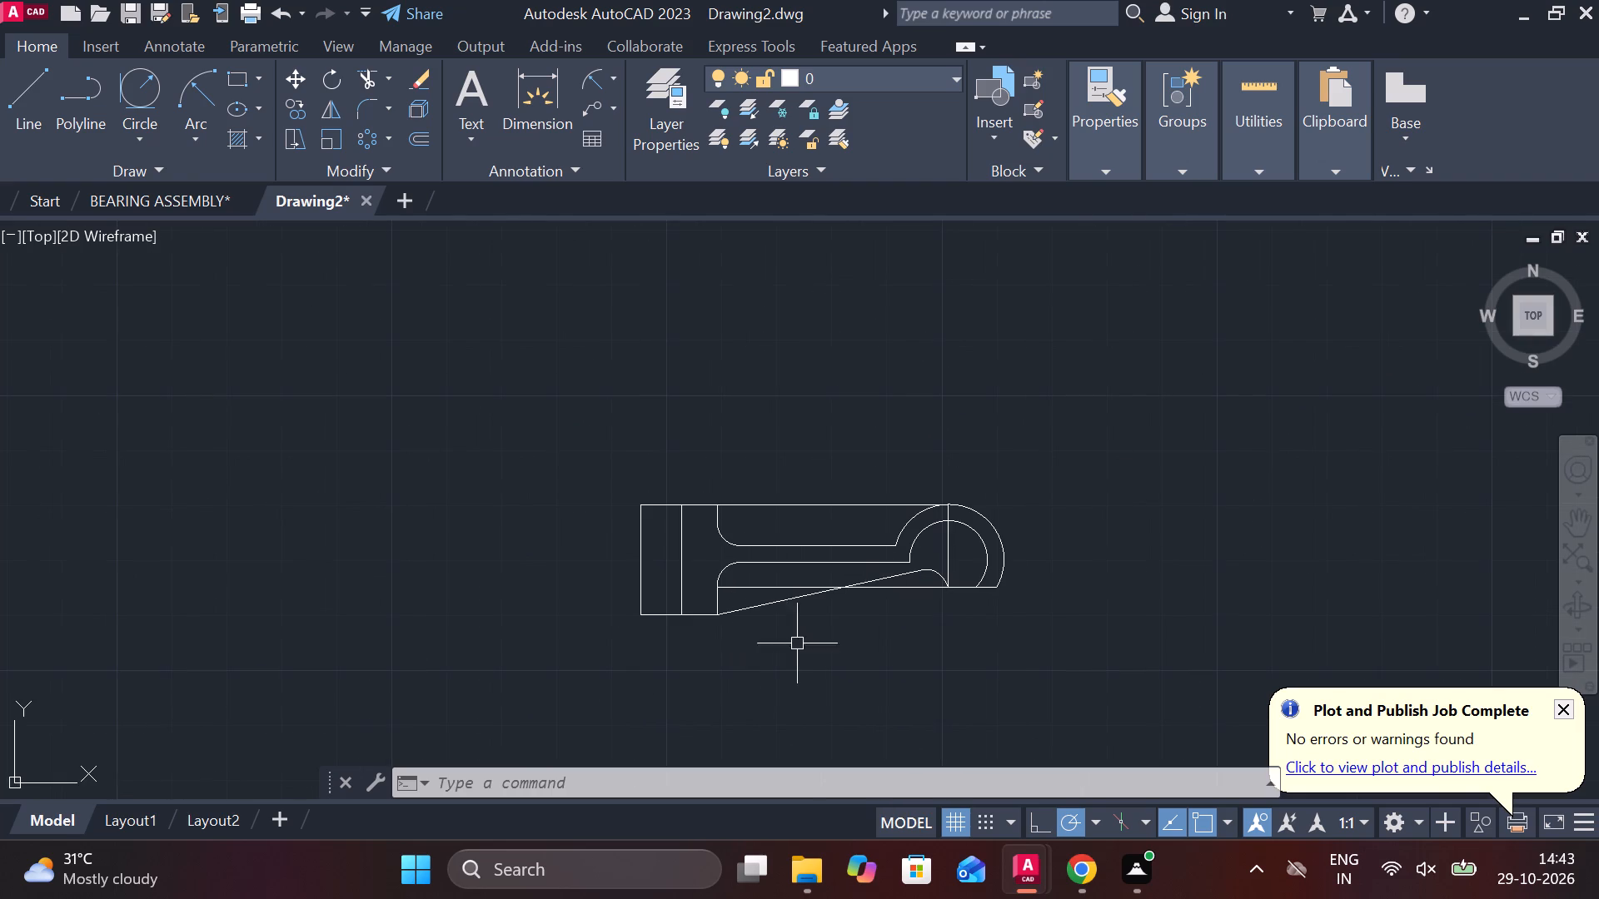
pyautogui.write('TR')
pyautogui.press('space')
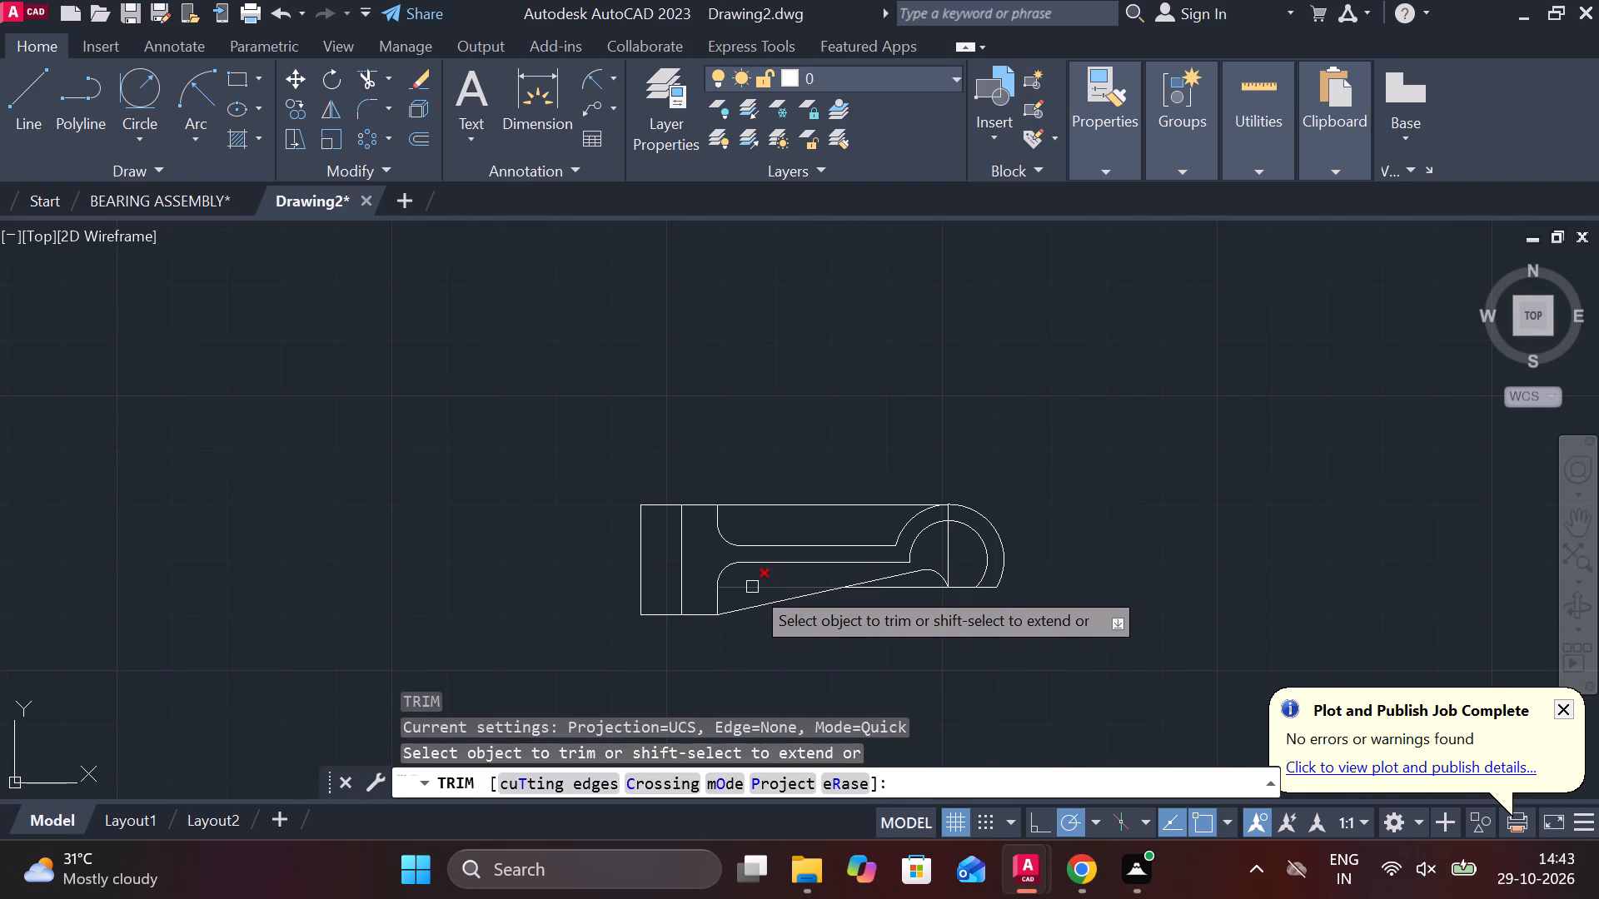
pyautogui.click(752, 587)
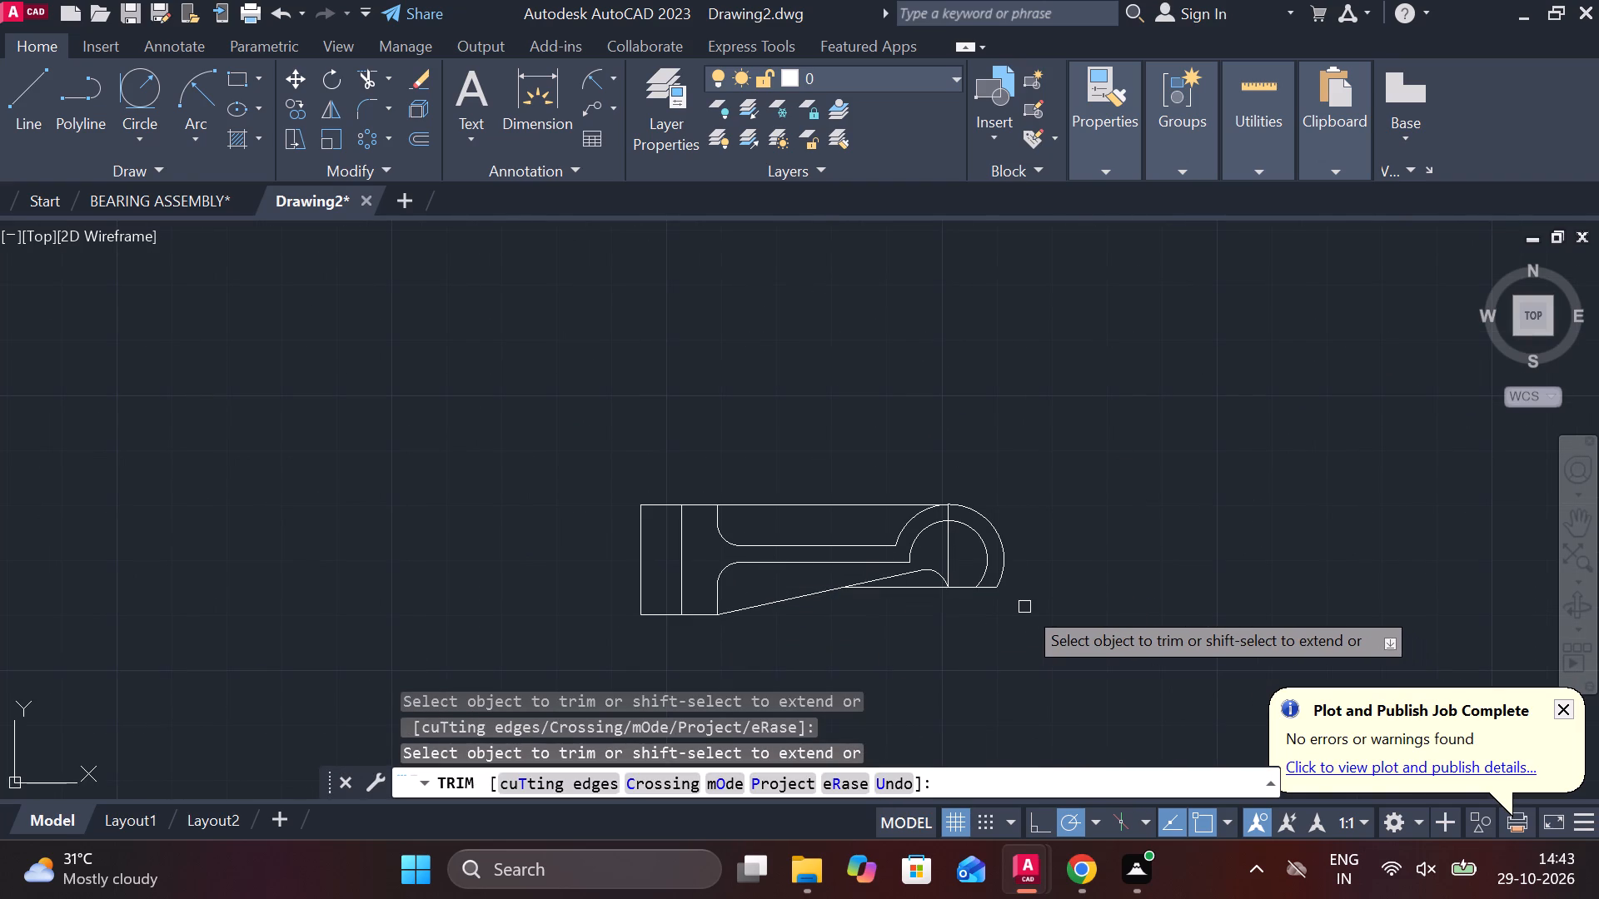
pyautogui.click(952, 551)
pyautogui.scroll(2, 952, 545)
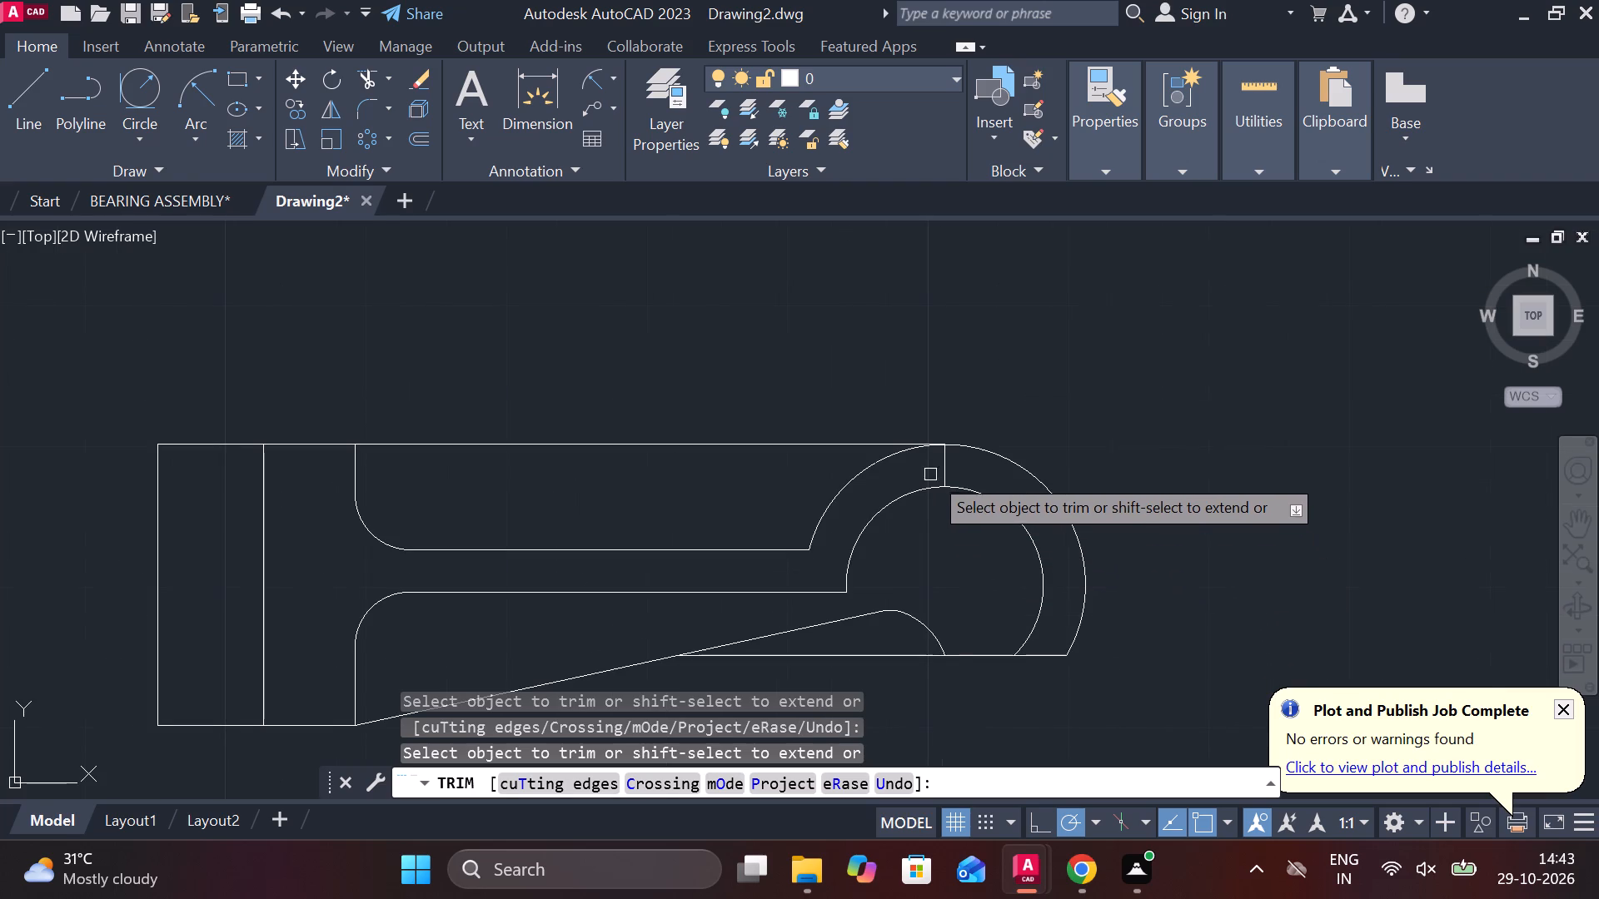
pyautogui.click(947, 469)
pyautogui.scroll(-2, 1084, 469)
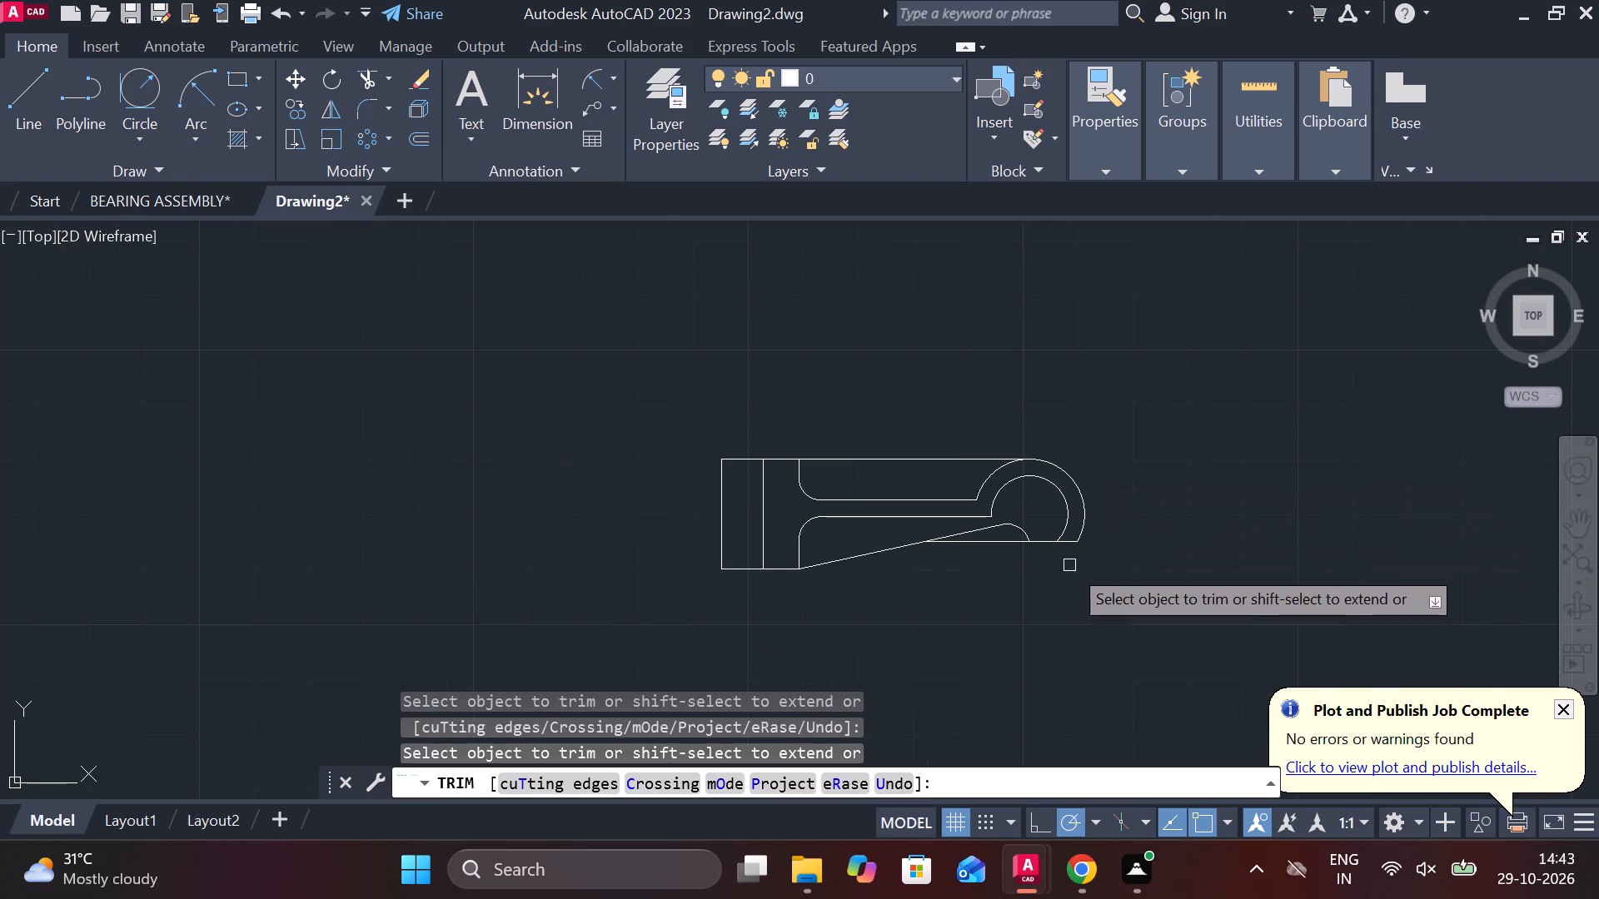
pyautogui.press('Escape')
# Mirror the whole half arm about the block's left vertical edge, keeping the source objects.
pyautogui.click(661, 424)
pyautogui.click(1268, 612)
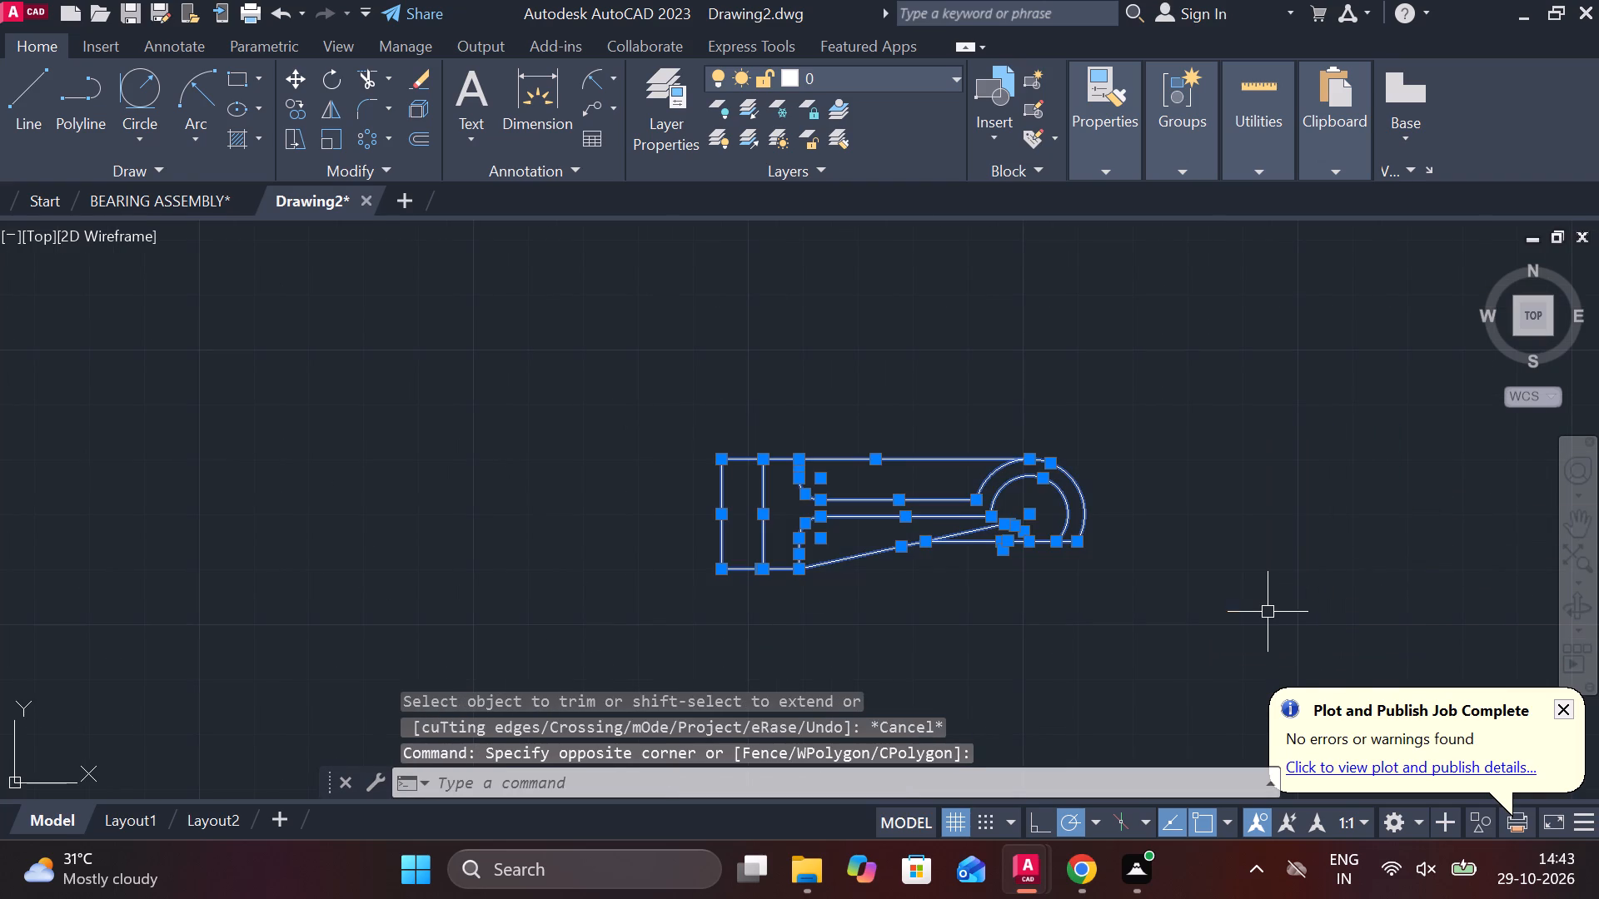
pyautogui.write('MI')
pyautogui.press('Return')
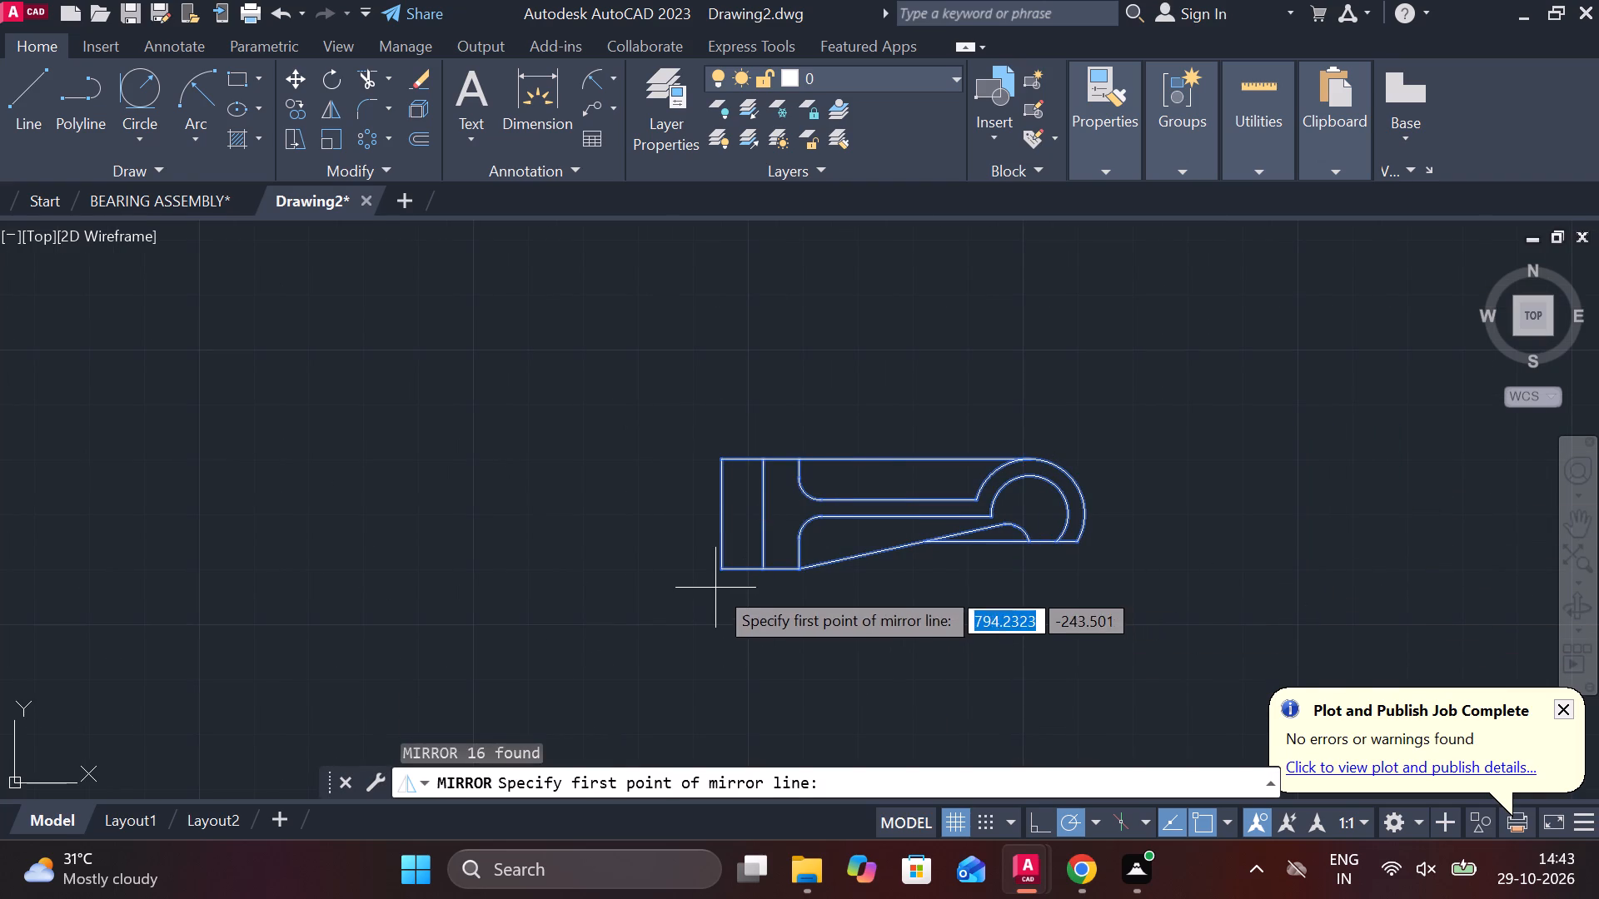
pyautogui.click(723, 567)
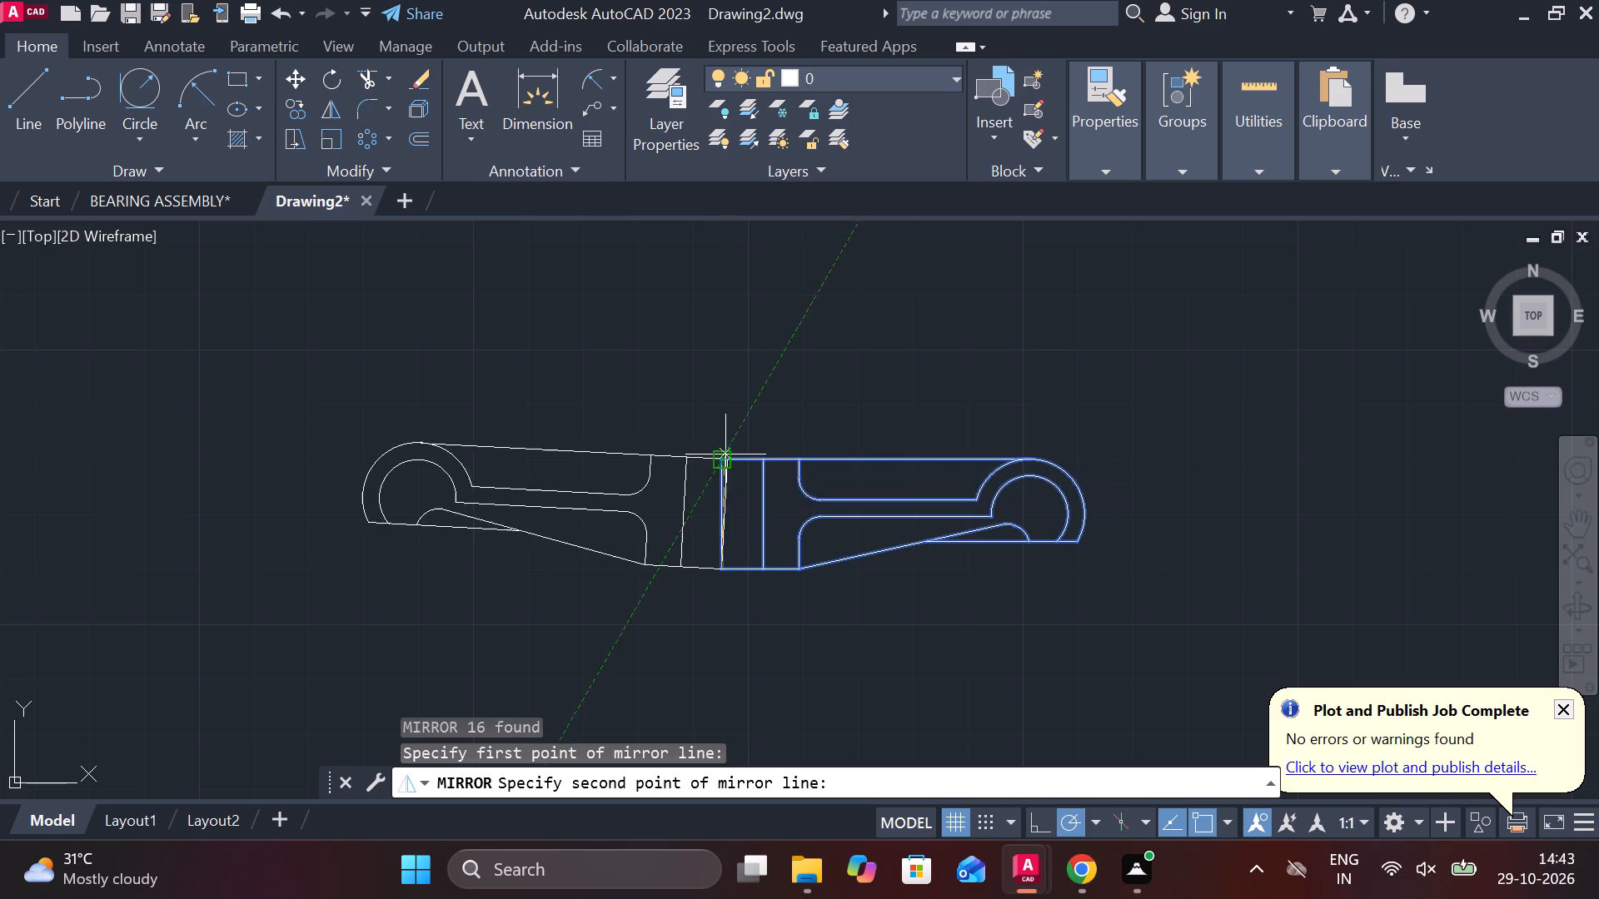
pyautogui.click(724, 459)
pyautogui.moveTo(775, 551); pyautogui.dragTo(724, 459)
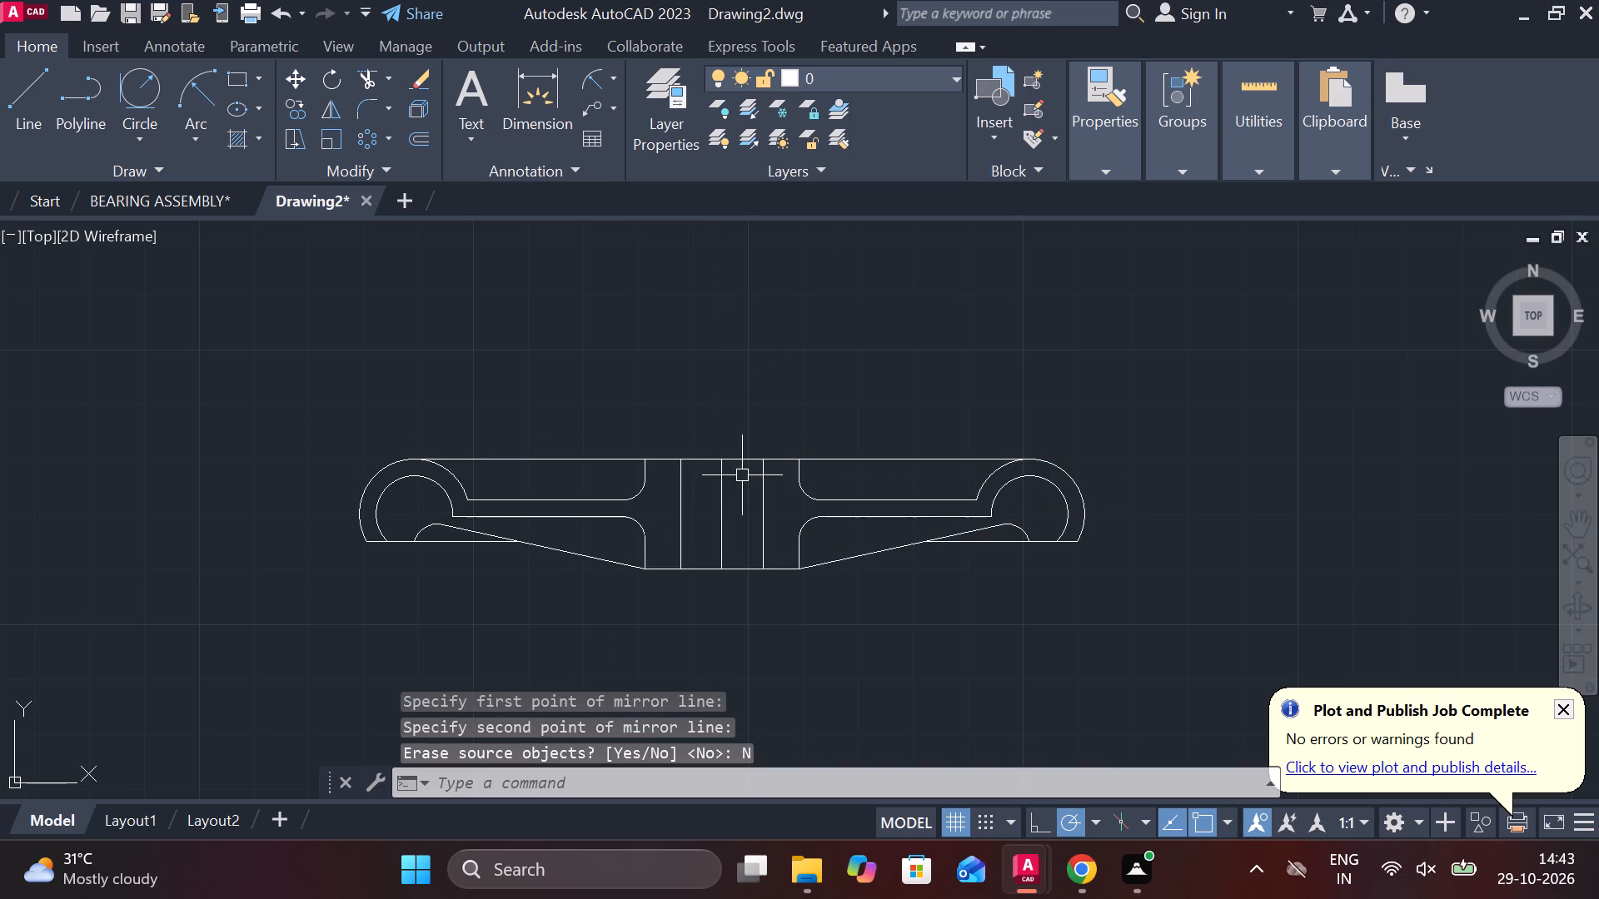
# Hatch the sectioned hub walls, webs and rounded ends on both sides of the centre bore with diagonal lines.
pyautogui.moveTo(800, 578); pyautogui.dragTo(896, 560, button='middle')
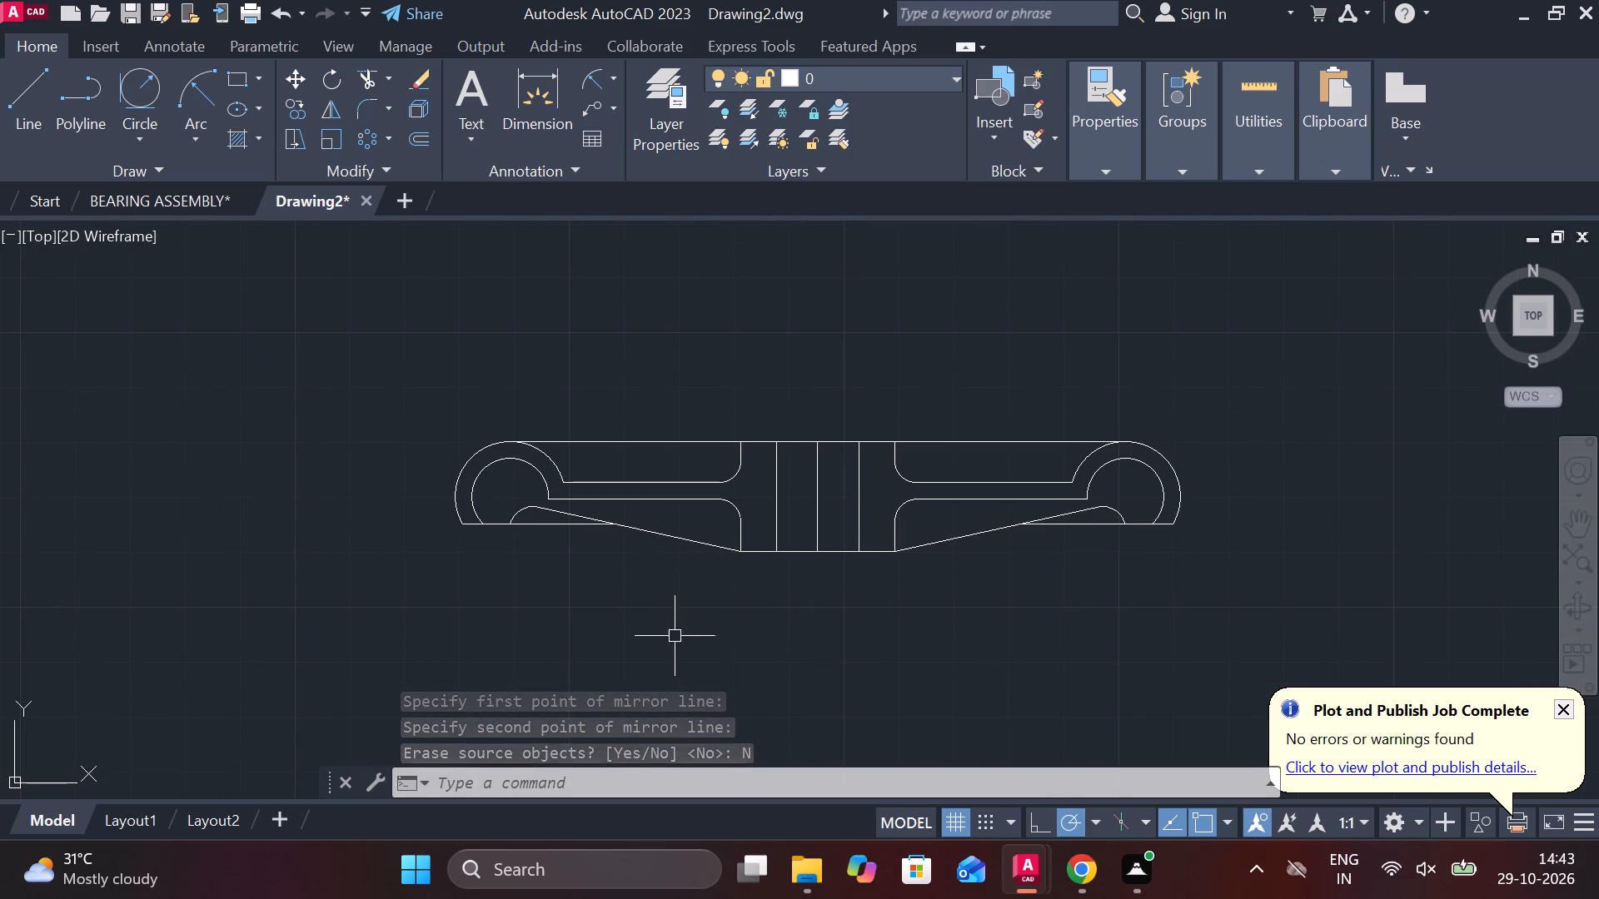
pyautogui.scroll(1, 723, 580)
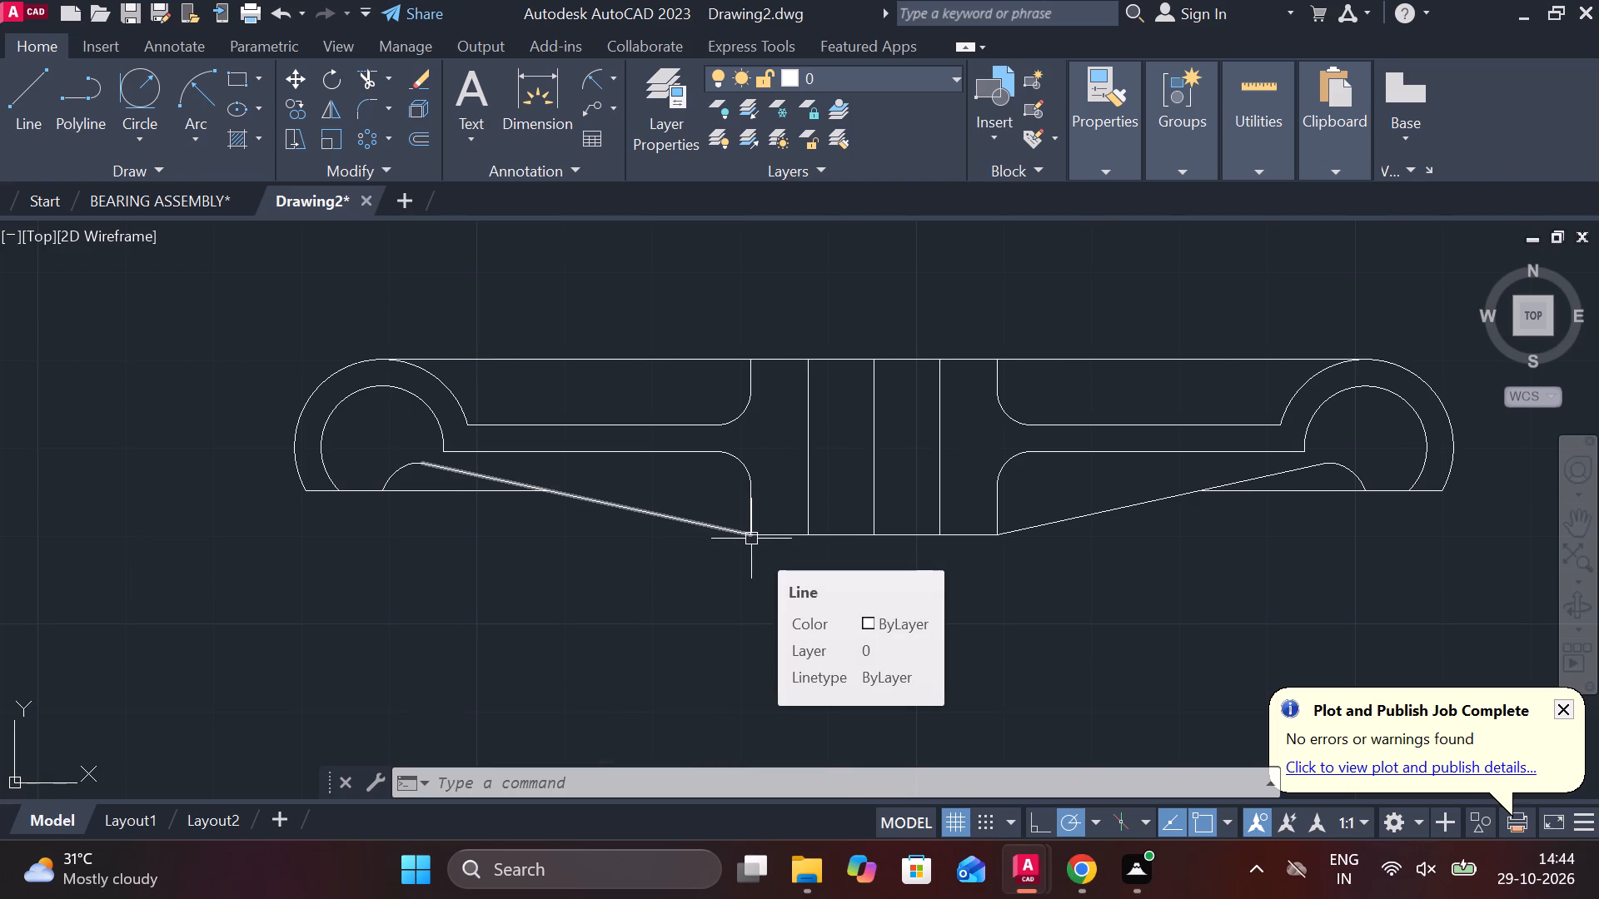
pyautogui.scroll(-2, 824, 533)
pyautogui.press('Escape')
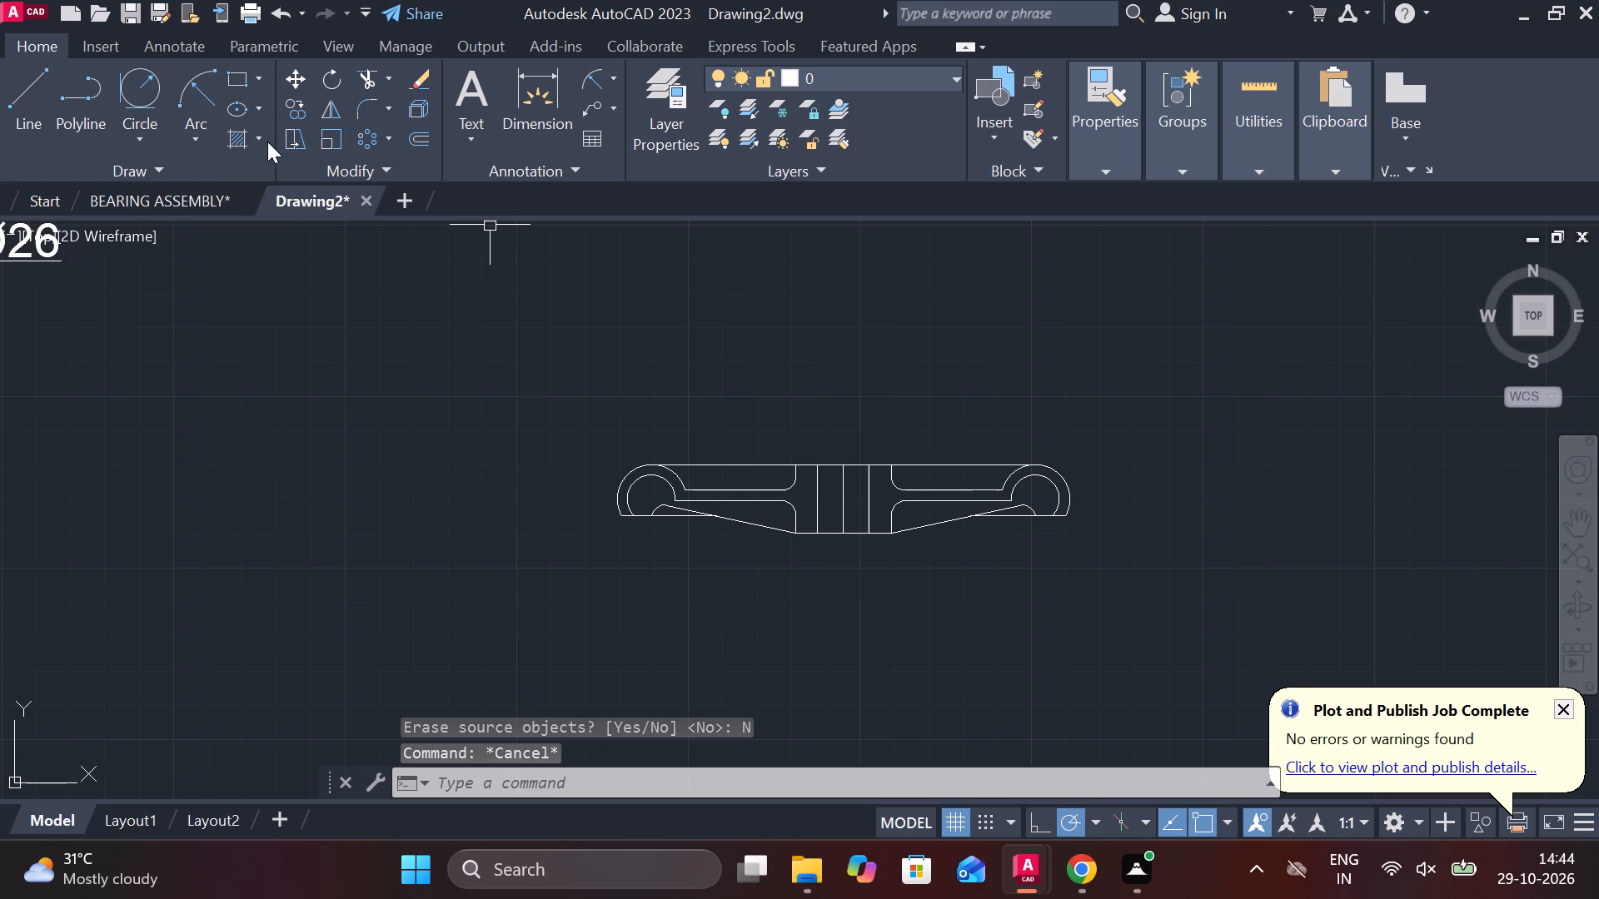
pyautogui.click(230, 139)
pyautogui.scroll(3, 696, 553)
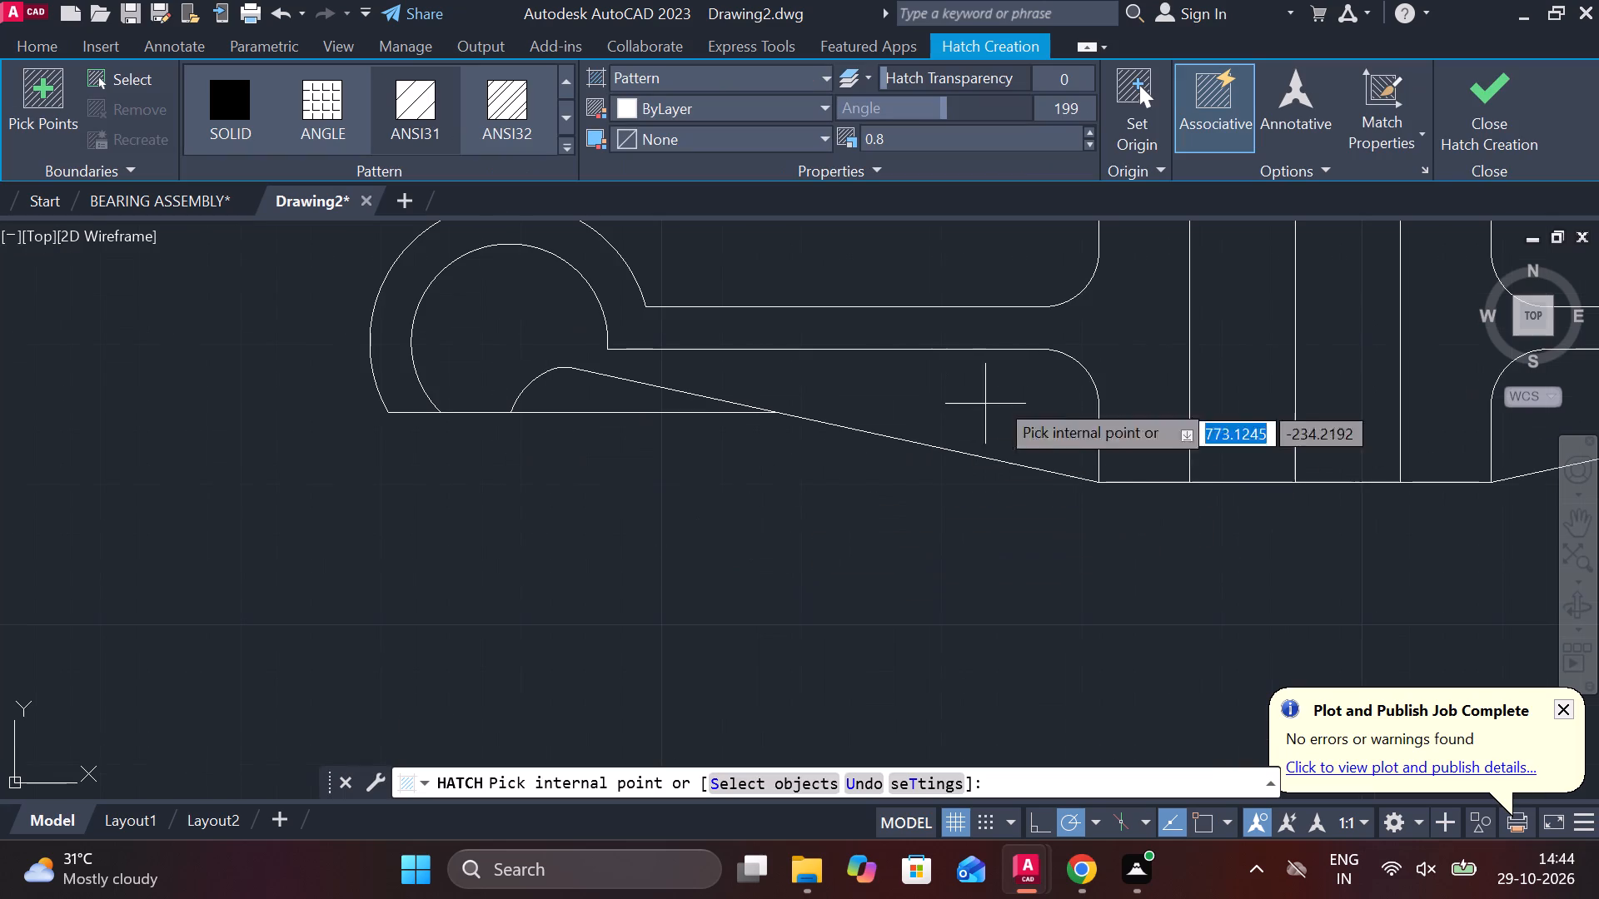
pyautogui.click(1125, 325)
pyautogui.scroll(-2, 1125, 325)
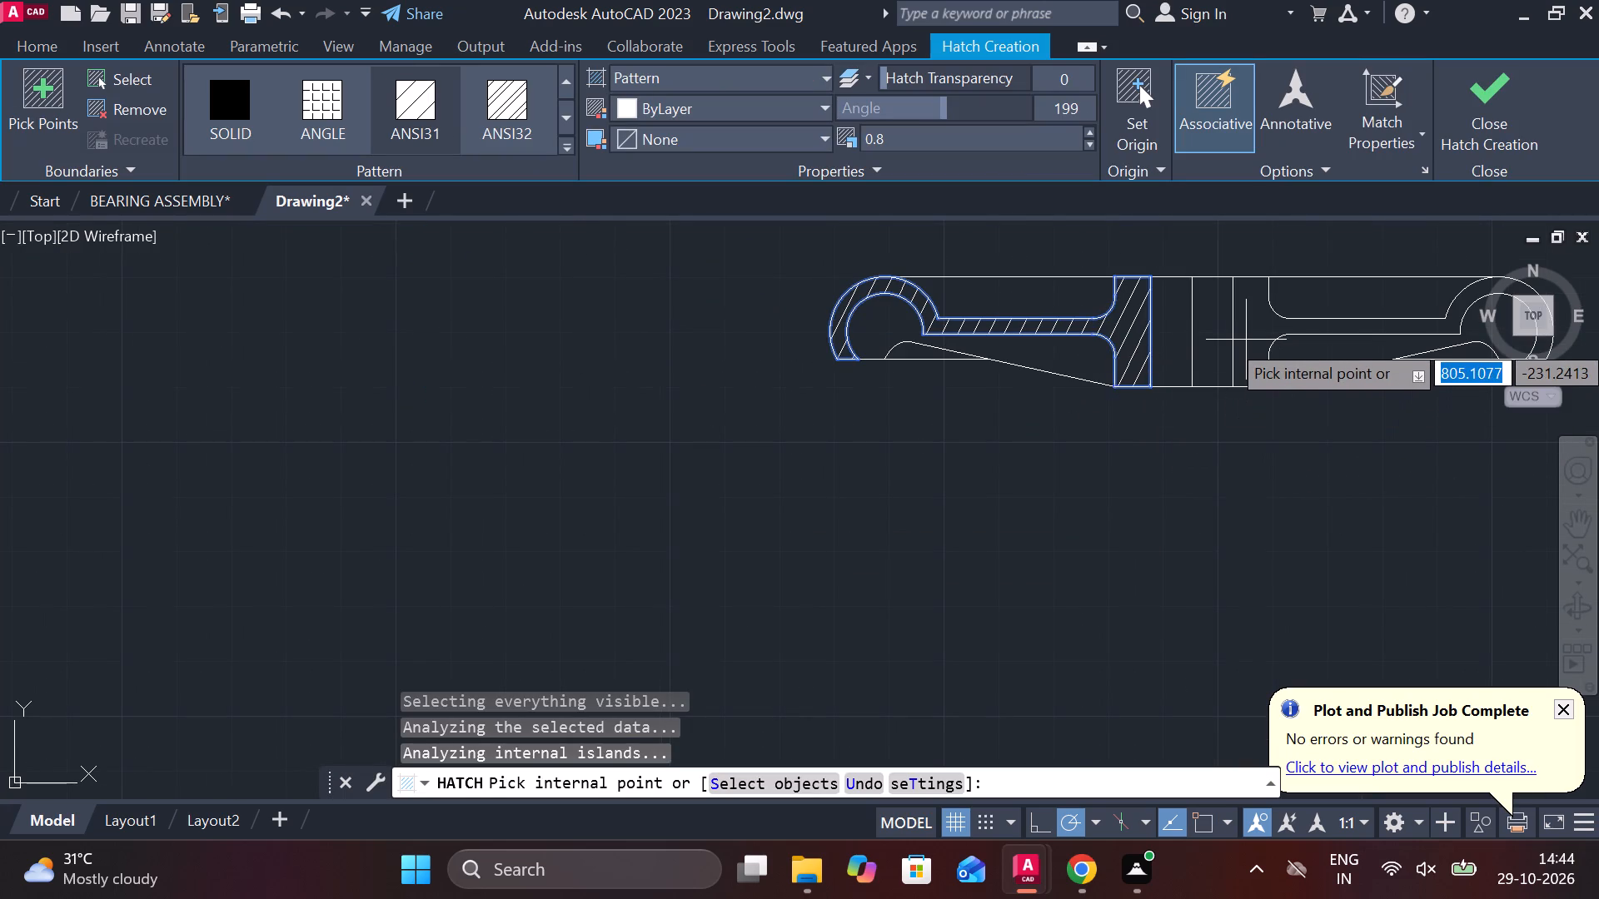
pyautogui.click(1246, 340)
pyautogui.moveTo(1236, 477); pyautogui.dragTo(984, 537, button='middle')
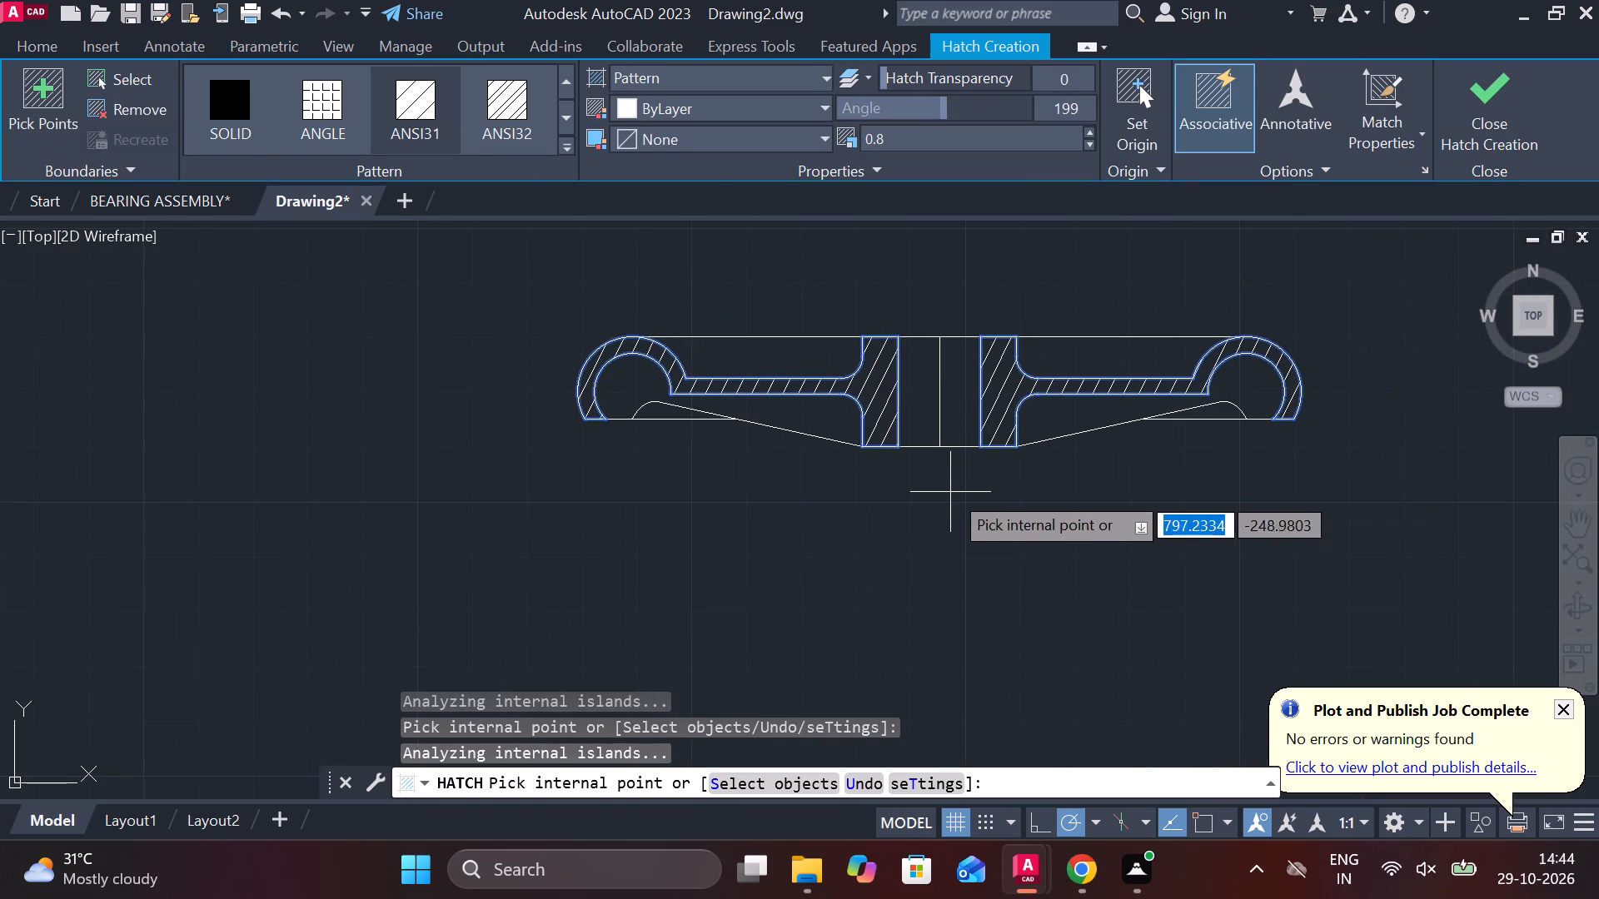
pyautogui.click(1512, 122)
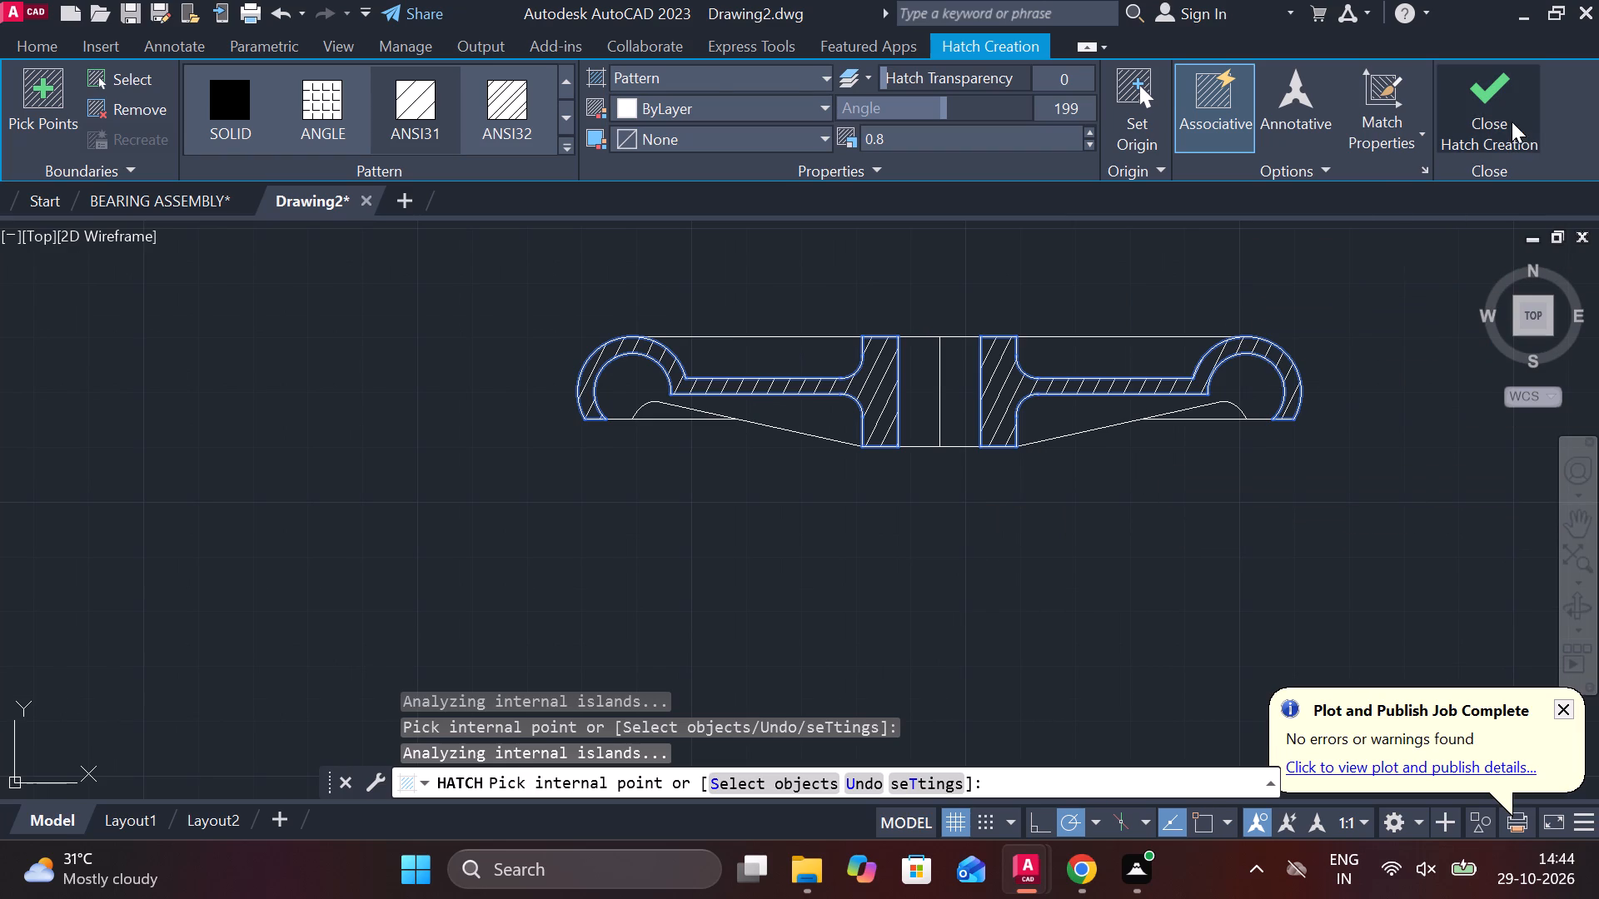
# Draw a diameter 4 circle centred on the upper end of the hub's vertical centre line.
pyautogui.moveTo(994, 497); pyautogui.dragTo(838, 544, button='middle')
pyautogui.scroll(2, 721, 479)
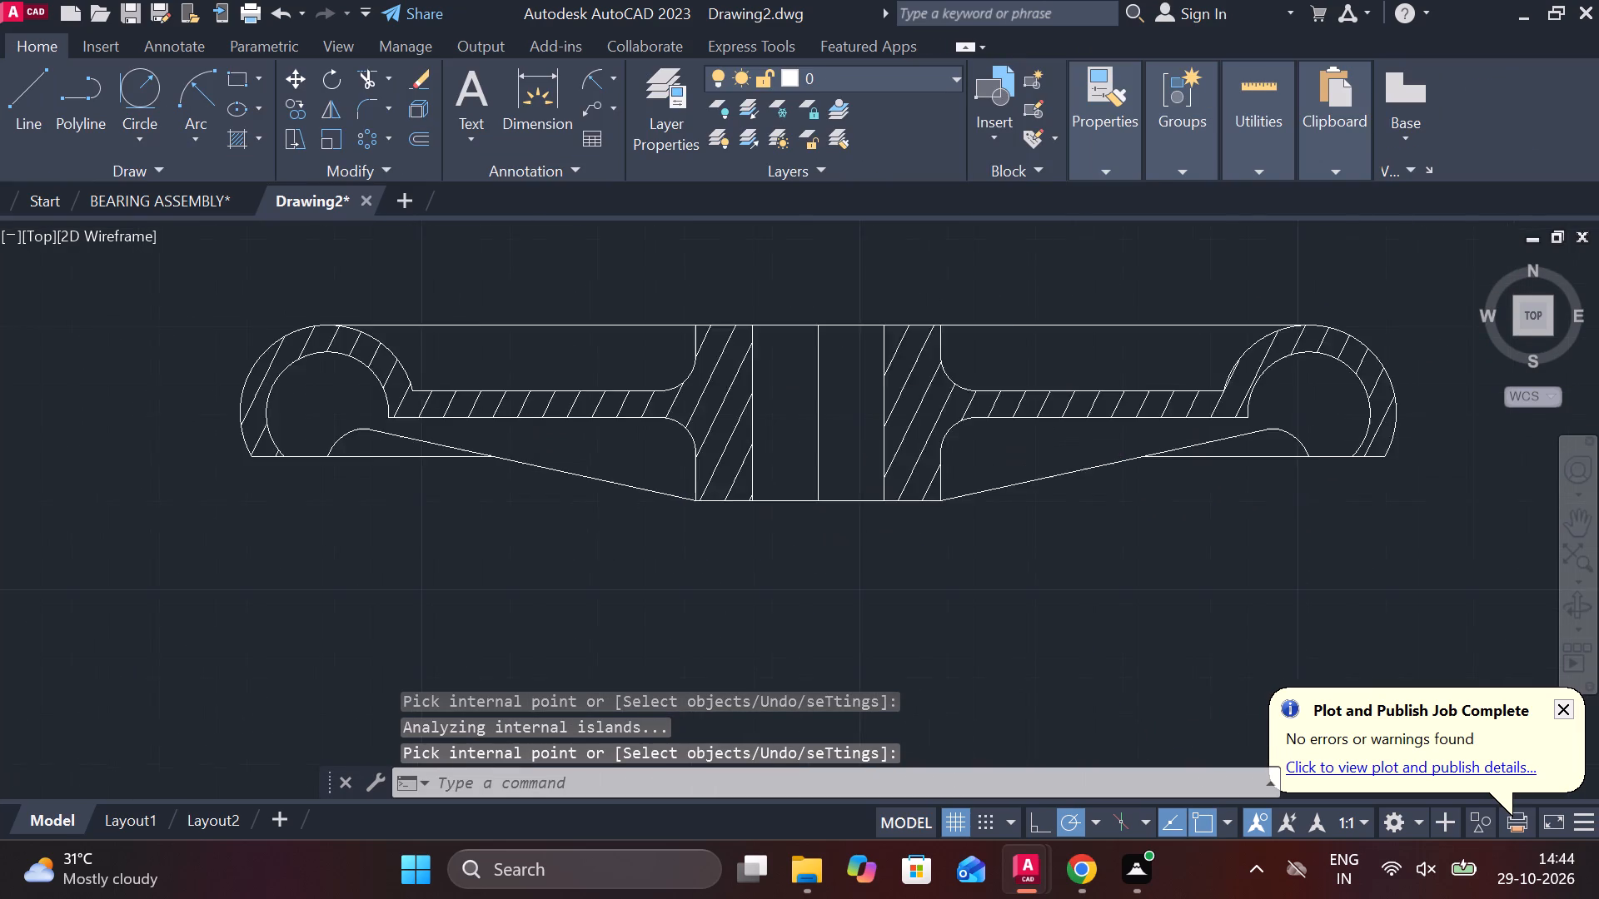
pyautogui.moveTo(819, 433); pyautogui.dragTo(817, 584, button='middle')
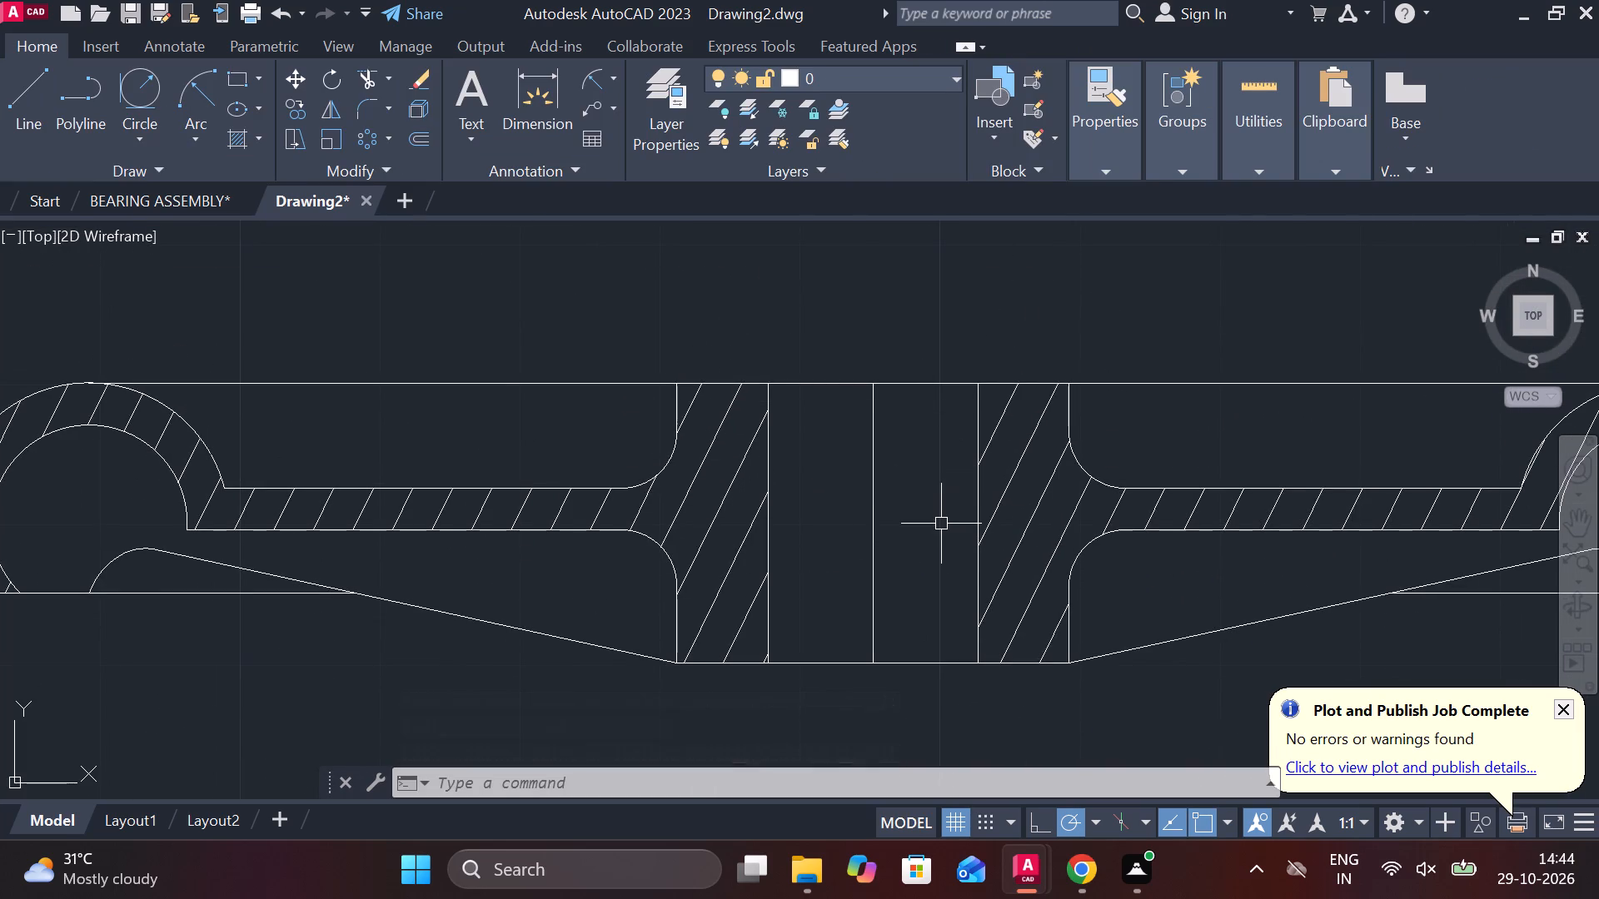
pyautogui.write('C')
pyautogui.press('space')
pyautogui.click(873, 380)
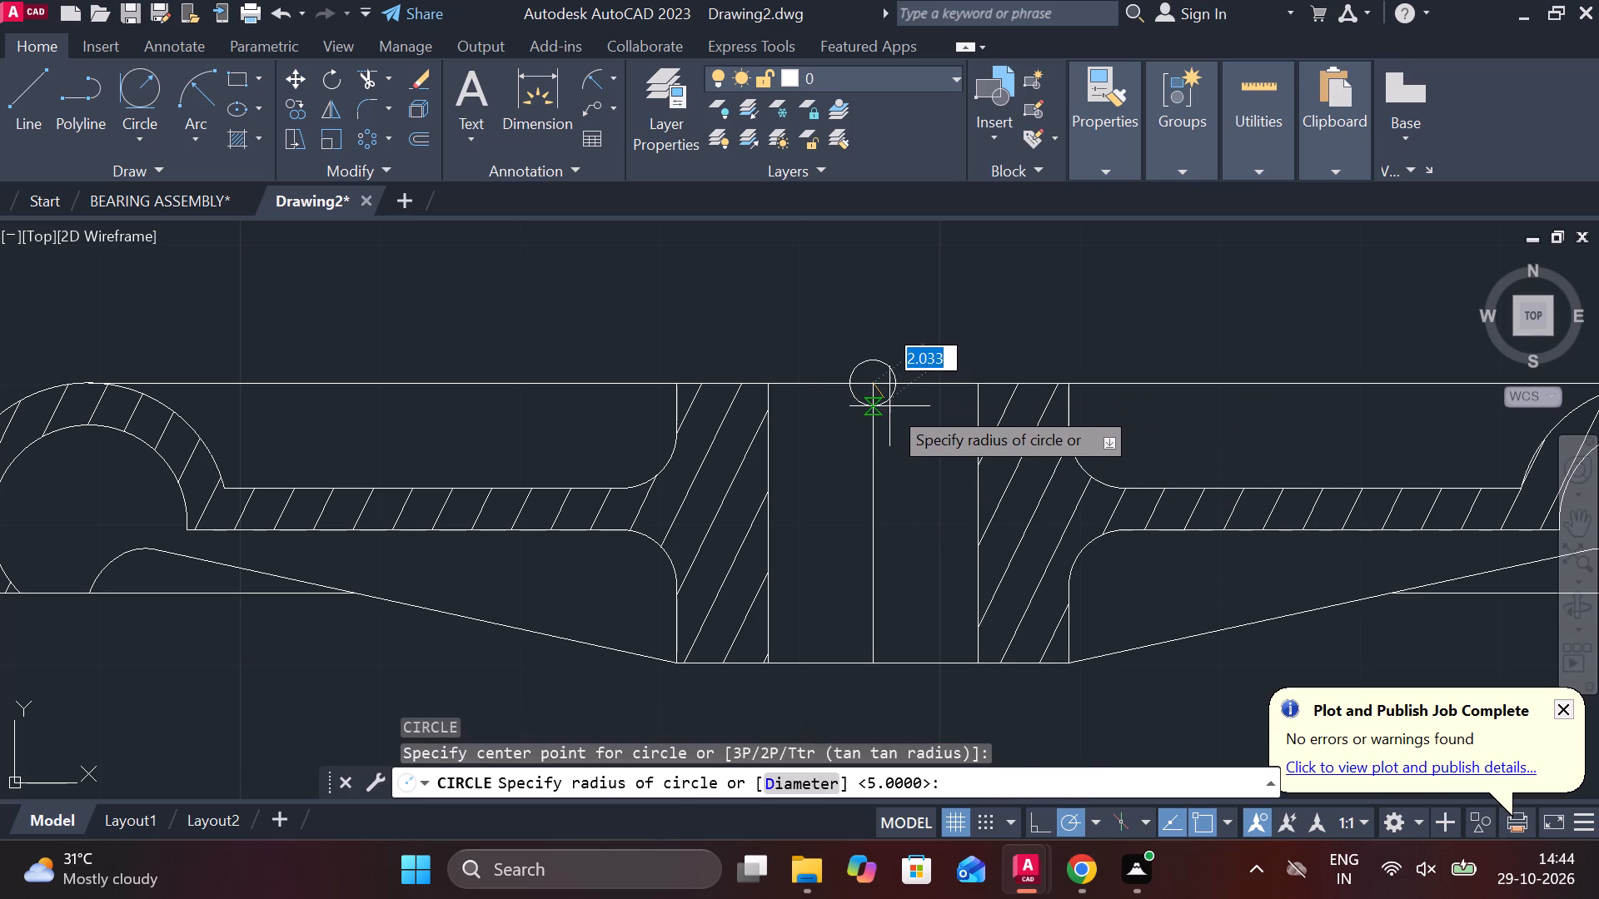
pyautogui.write('D 4')
pyautogui.press('space')
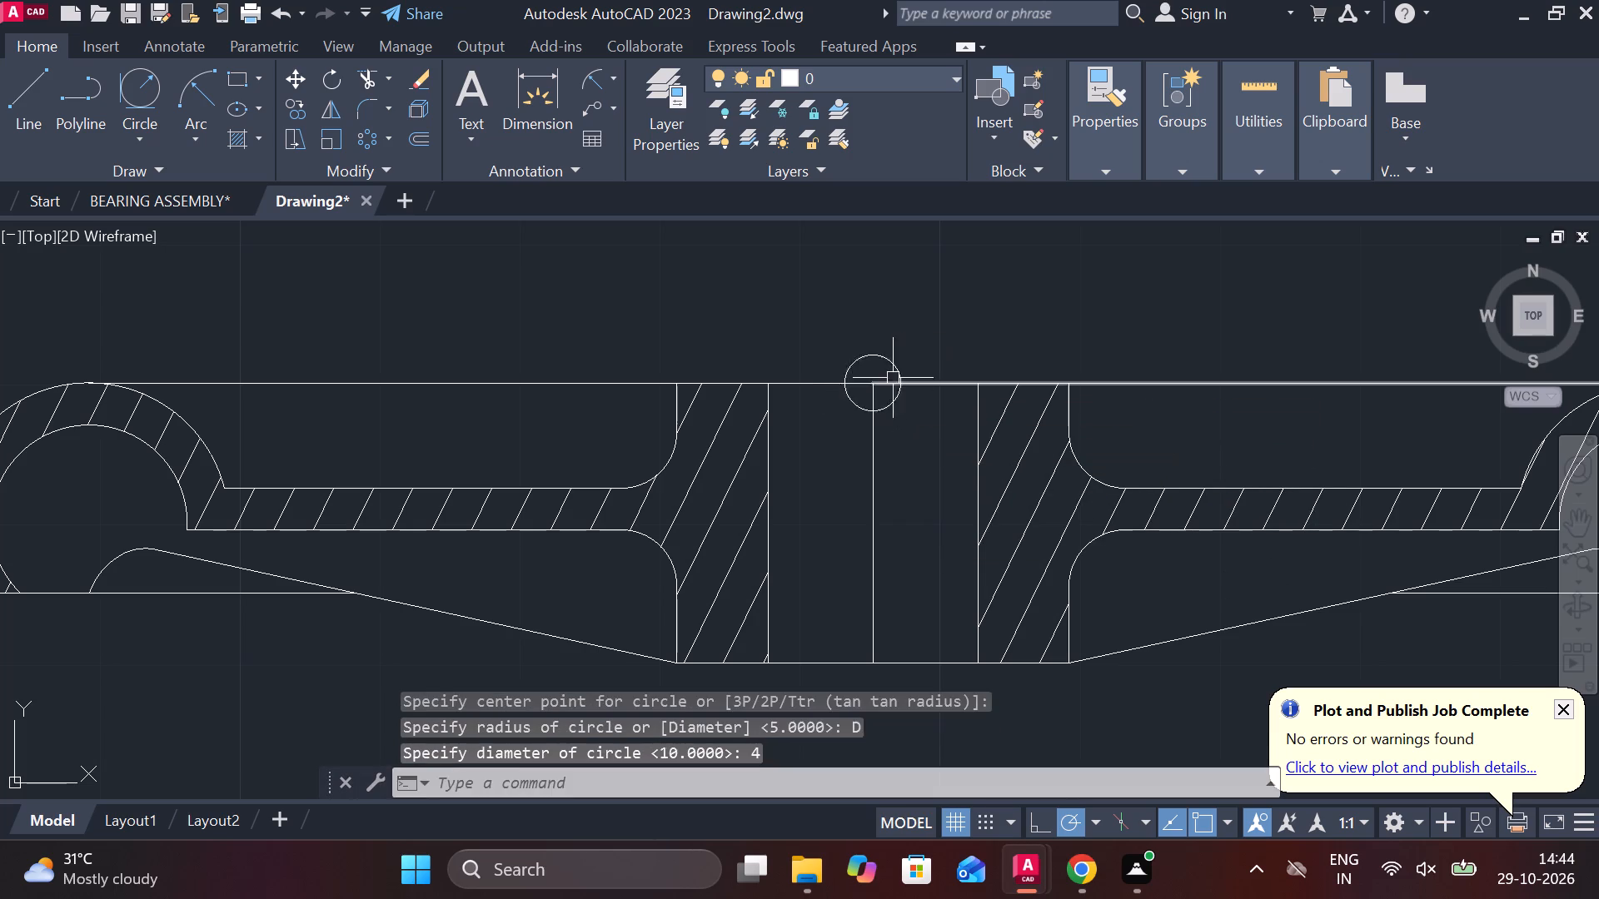
# Move the diameter 4 circle 5 units straight down along the hub's vertical centre line.
pyautogui.click(895, 365)
pyautogui.press('m')
pyautogui.press('Return')
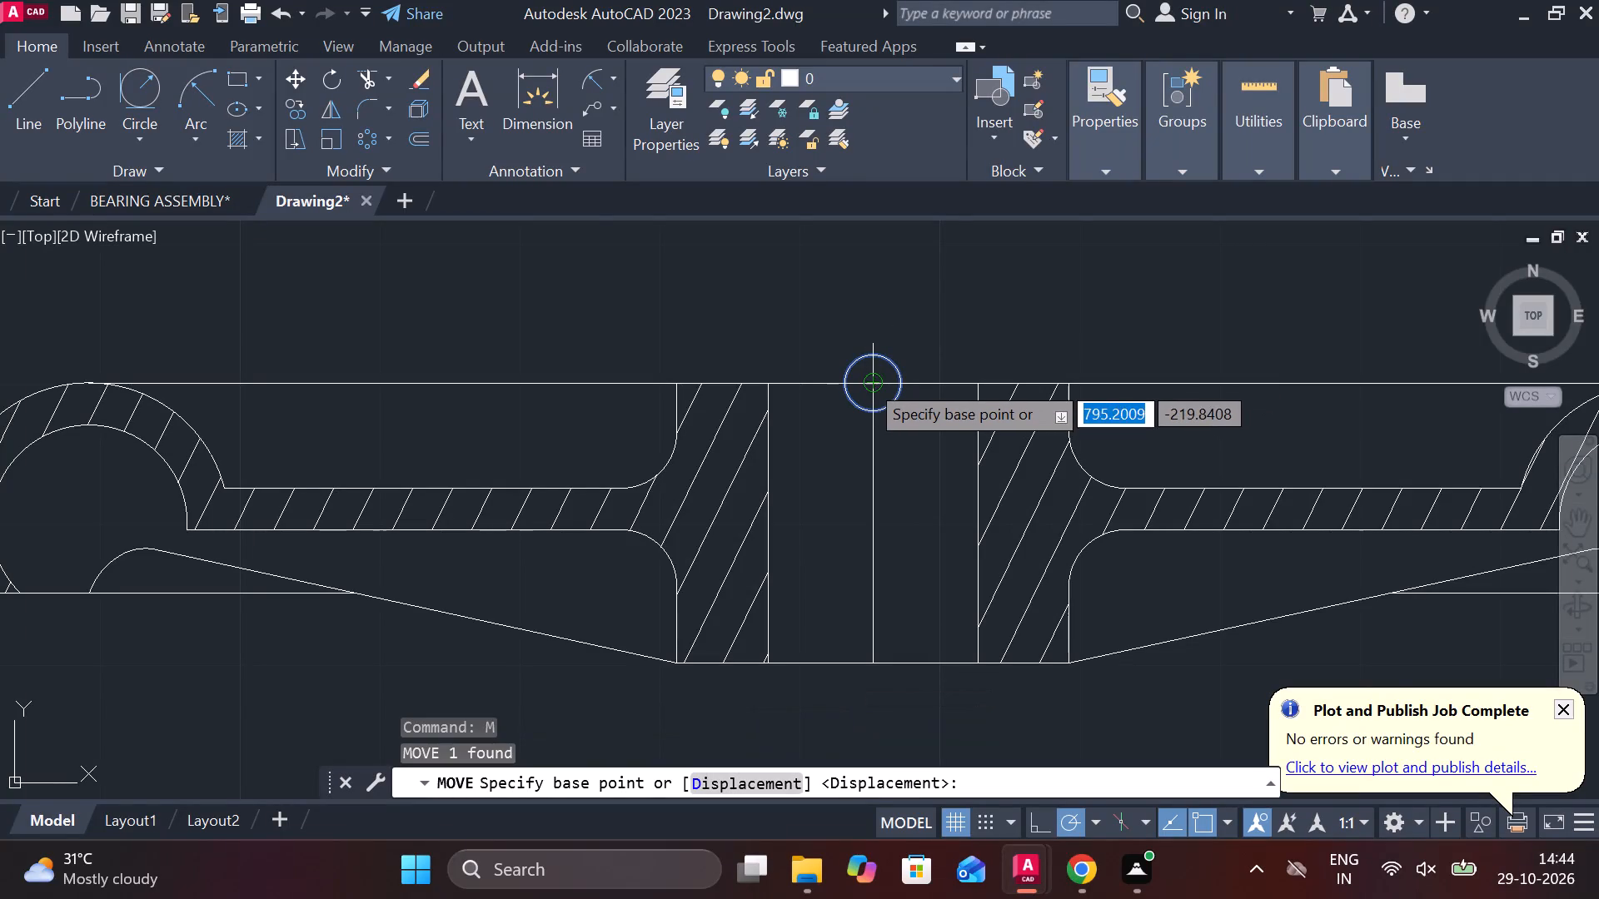
pyautogui.click(870, 383)
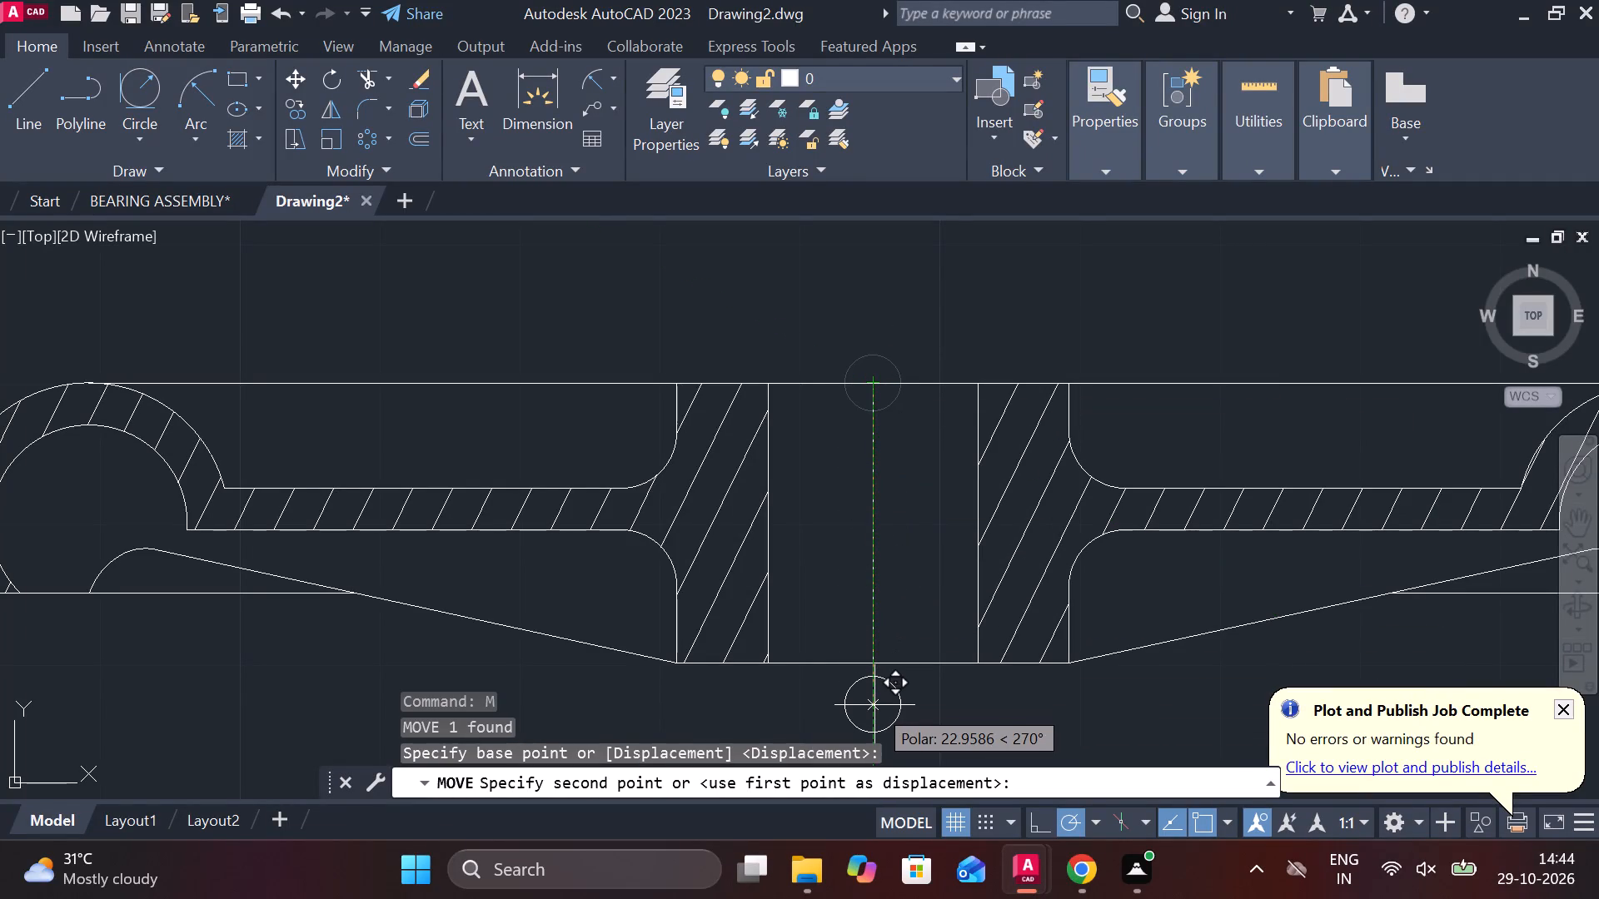
pyautogui.write('5')
pyautogui.press('space')
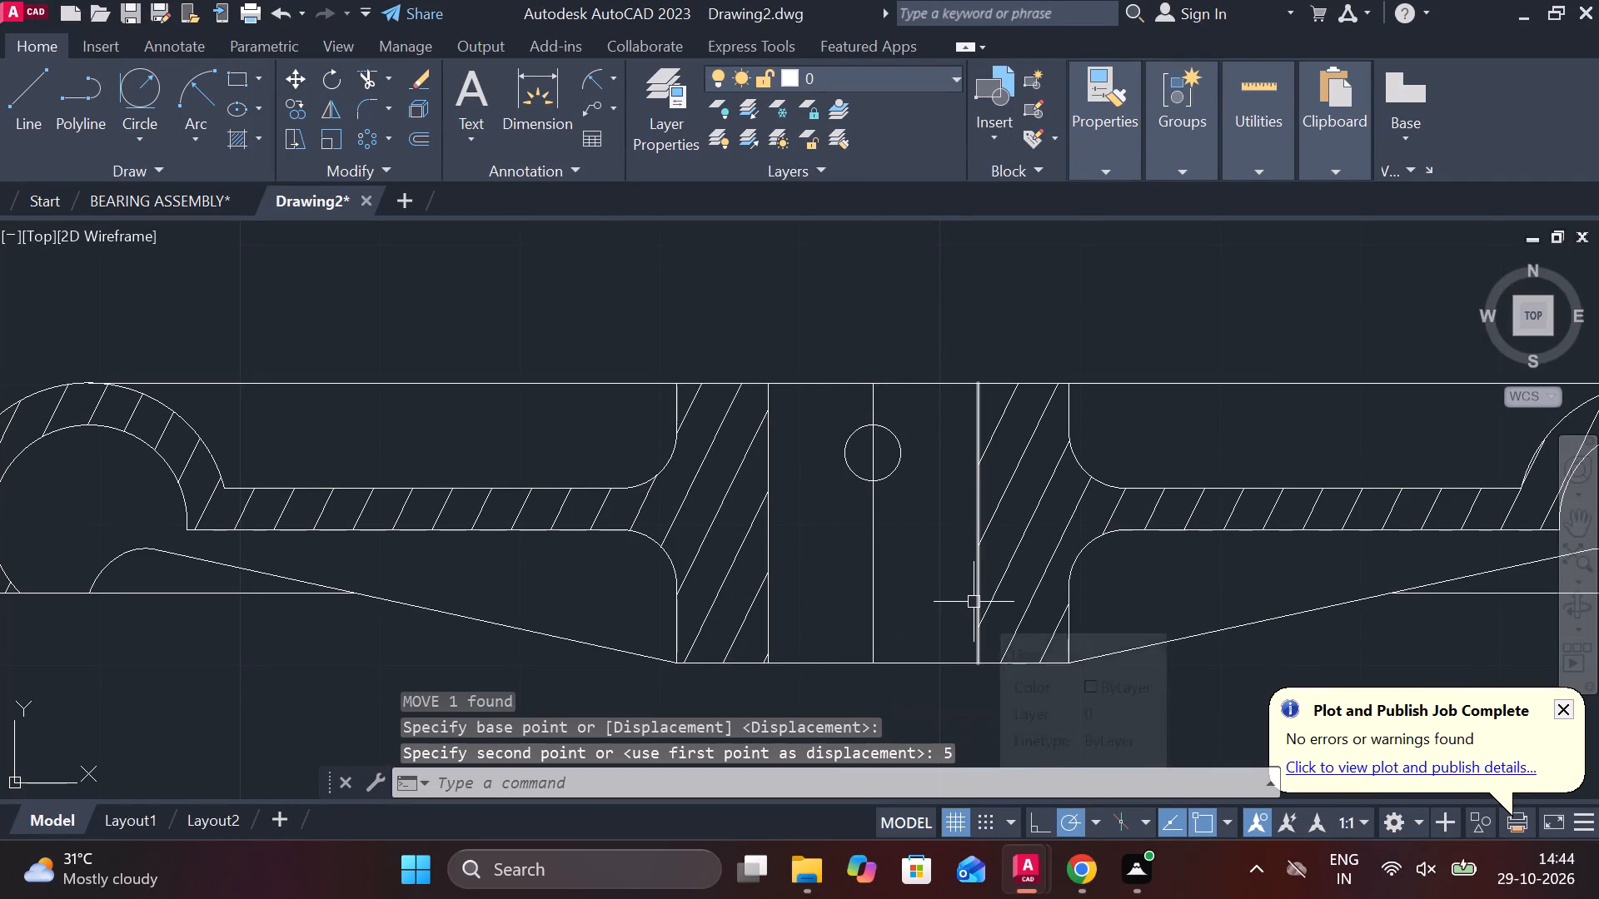
# Copy the complete hatched arm section to the empty area to the left of the dimensioned part drawings.
pyautogui.scroll(-2, 974, 602)
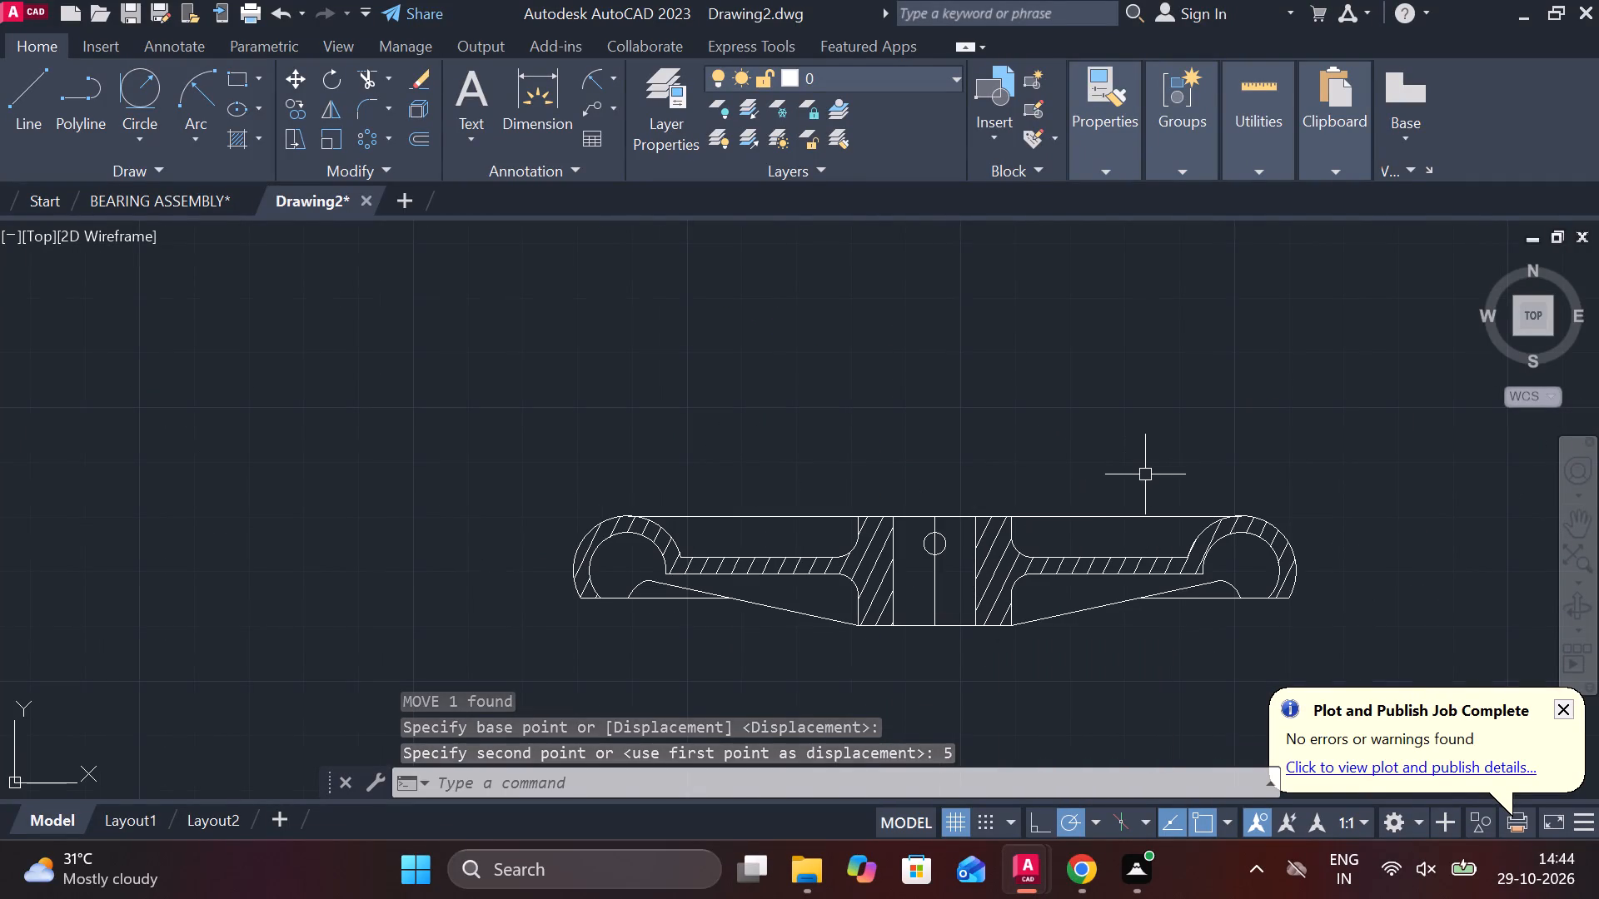
pyautogui.press('Escape')
pyautogui.scroll(-1, 1143, 480)
pyautogui.click(728, 457)
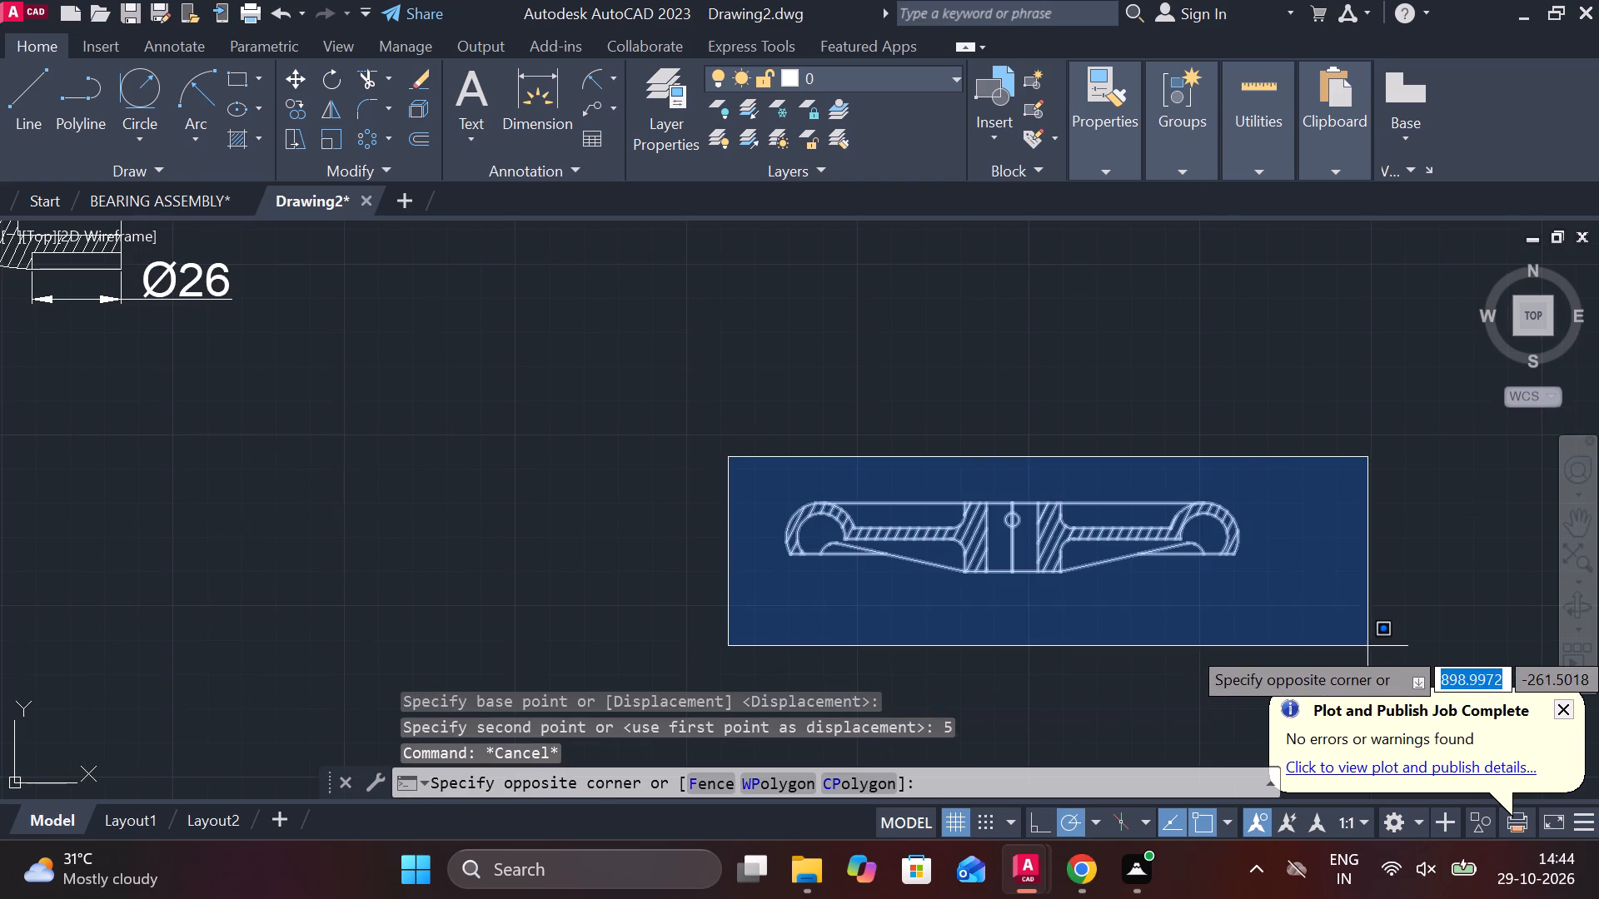
pyautogui.click(1347, 633)
pyautogui.write('CO')
pyautogui.press('Return')
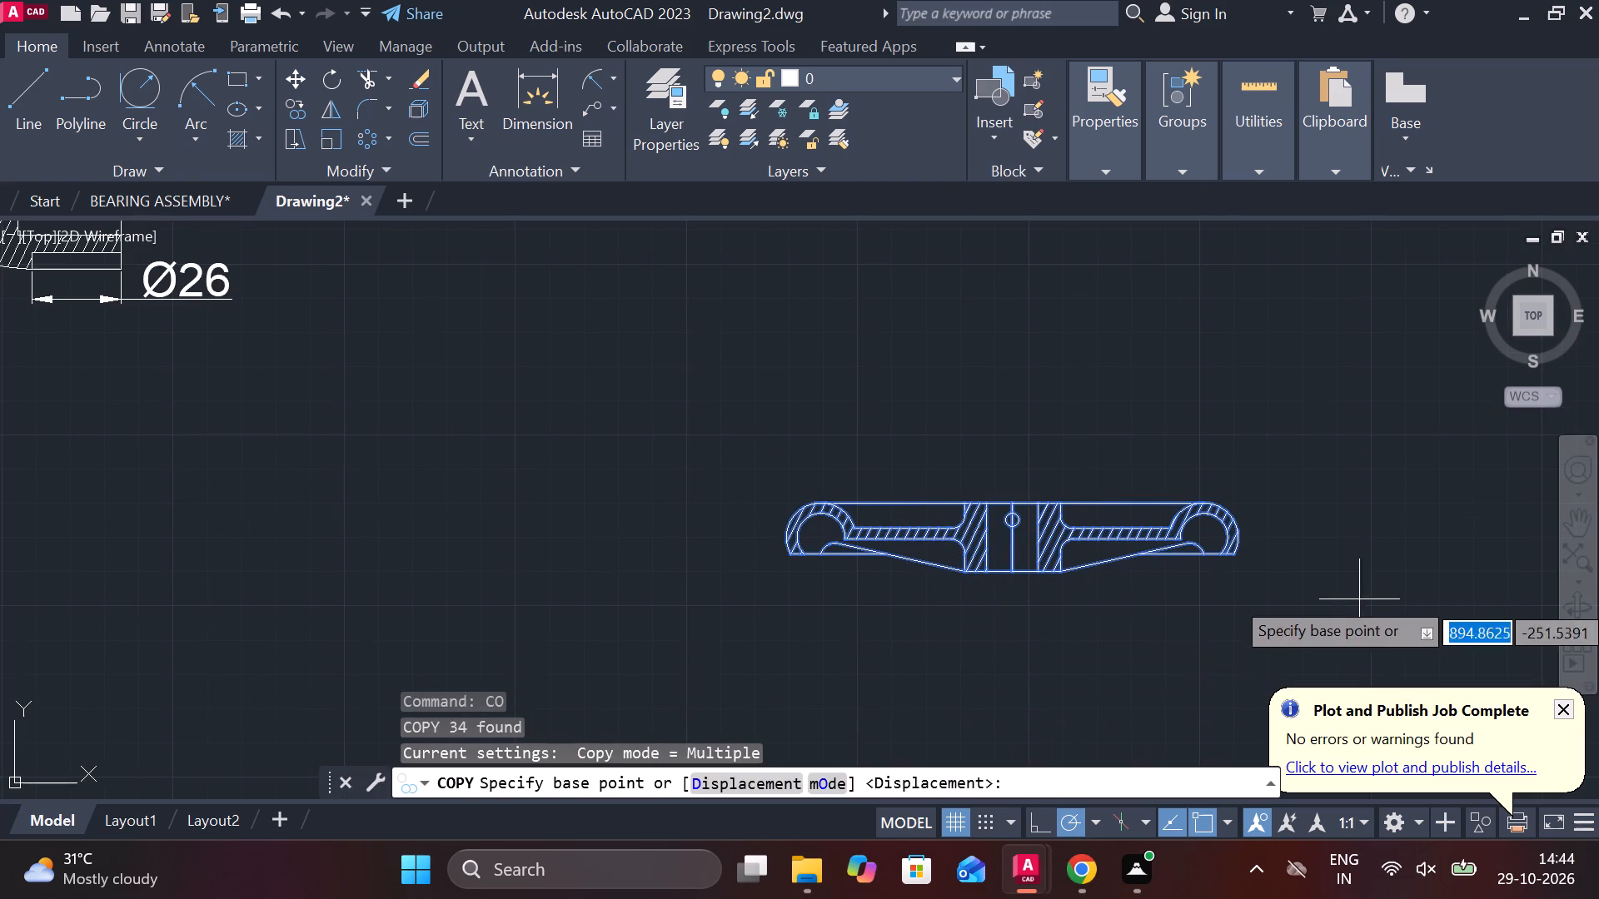
pyautogui.click(1365, 585)
pyautogui.scroll(-3, 1365, 585)
pyautogui.moveTo(877, 587); pyautogui.dragTo(1173, 633, button='middle')
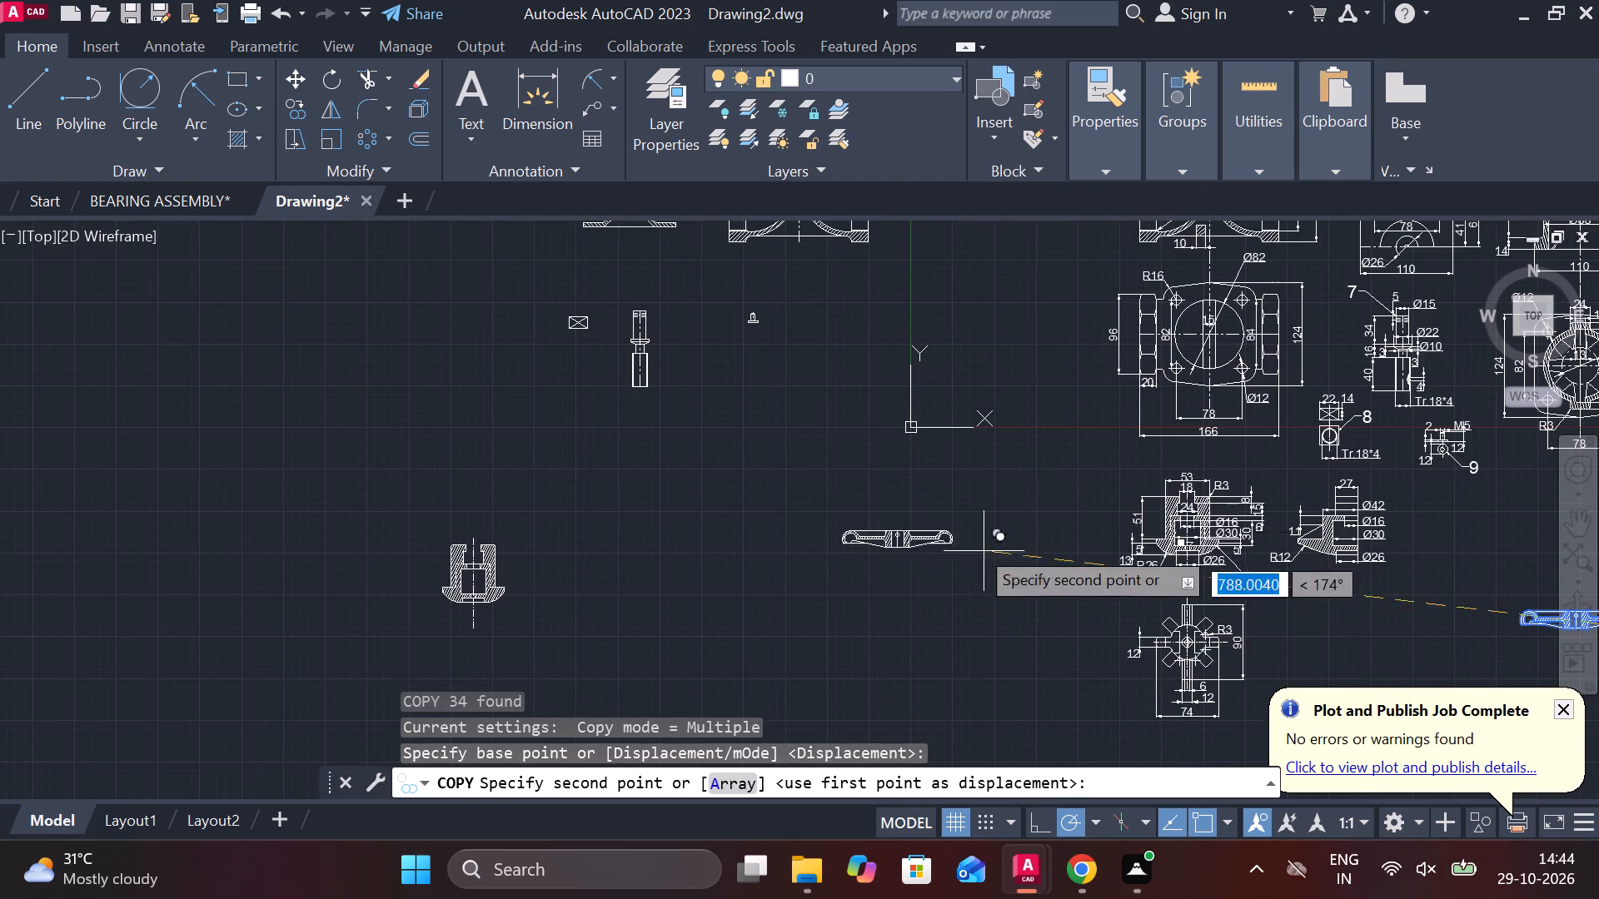
pyautogui.click(721, 491)
pyautogui.press('Escape')
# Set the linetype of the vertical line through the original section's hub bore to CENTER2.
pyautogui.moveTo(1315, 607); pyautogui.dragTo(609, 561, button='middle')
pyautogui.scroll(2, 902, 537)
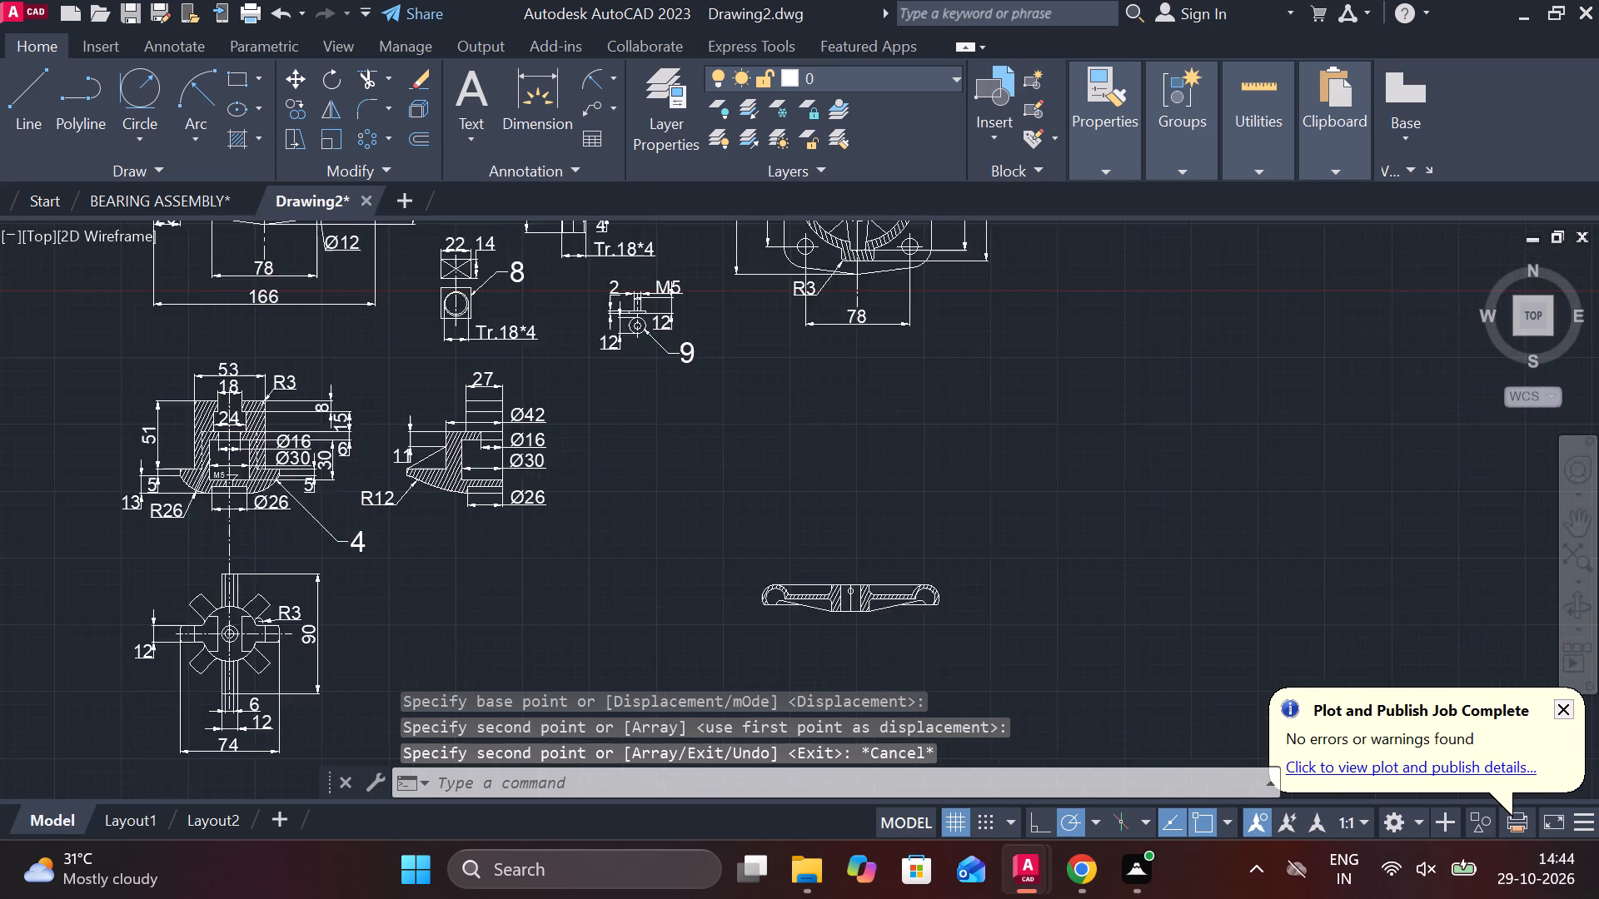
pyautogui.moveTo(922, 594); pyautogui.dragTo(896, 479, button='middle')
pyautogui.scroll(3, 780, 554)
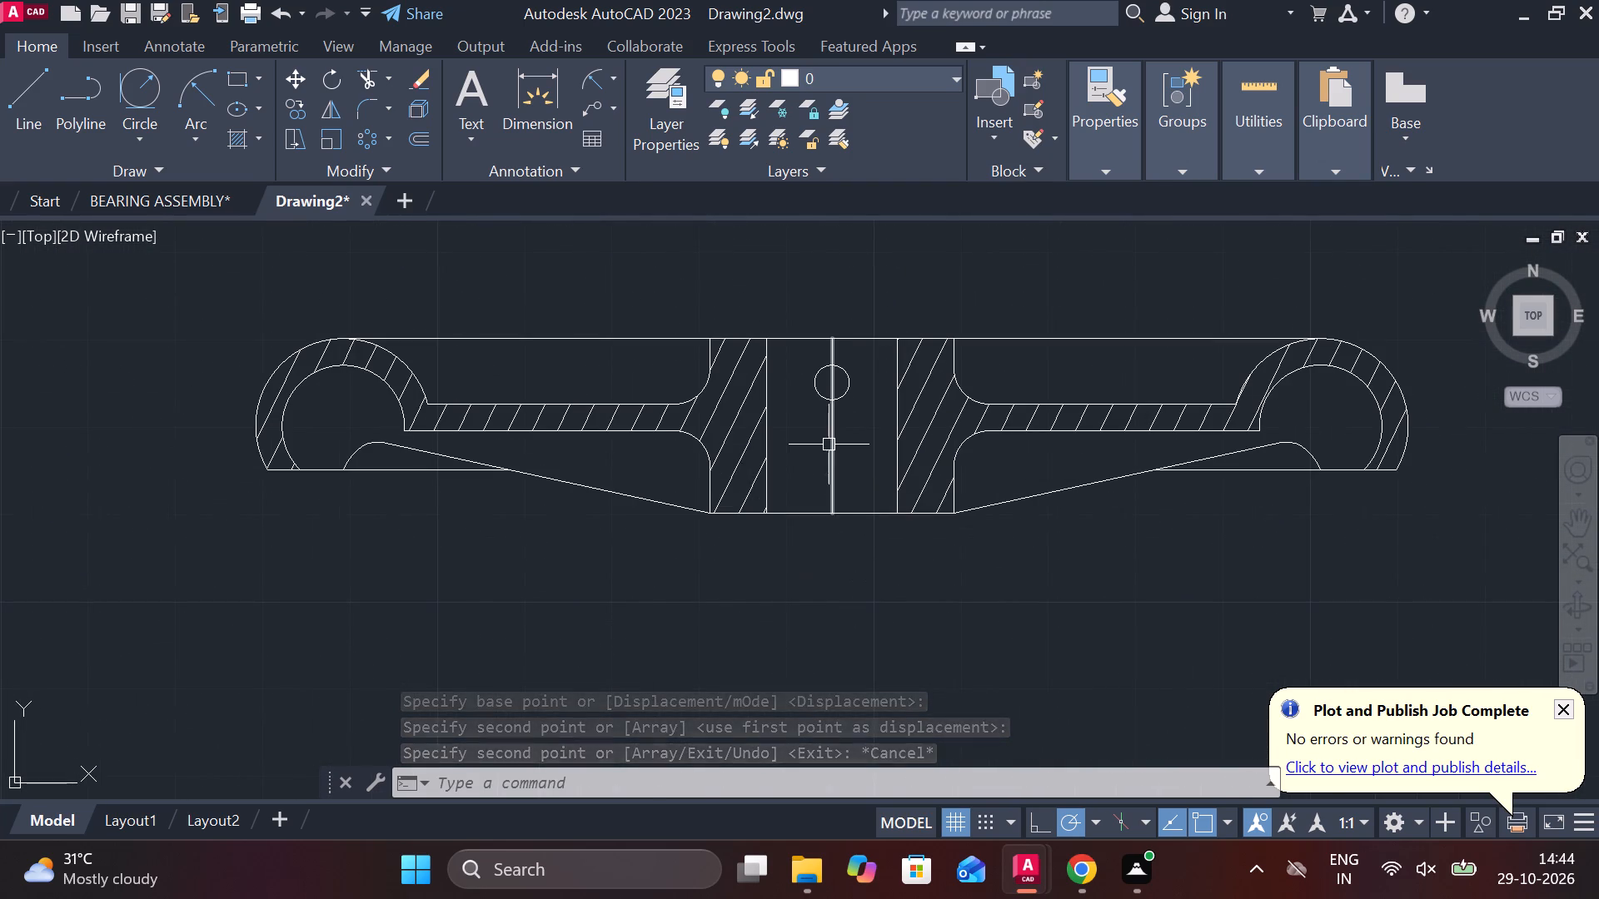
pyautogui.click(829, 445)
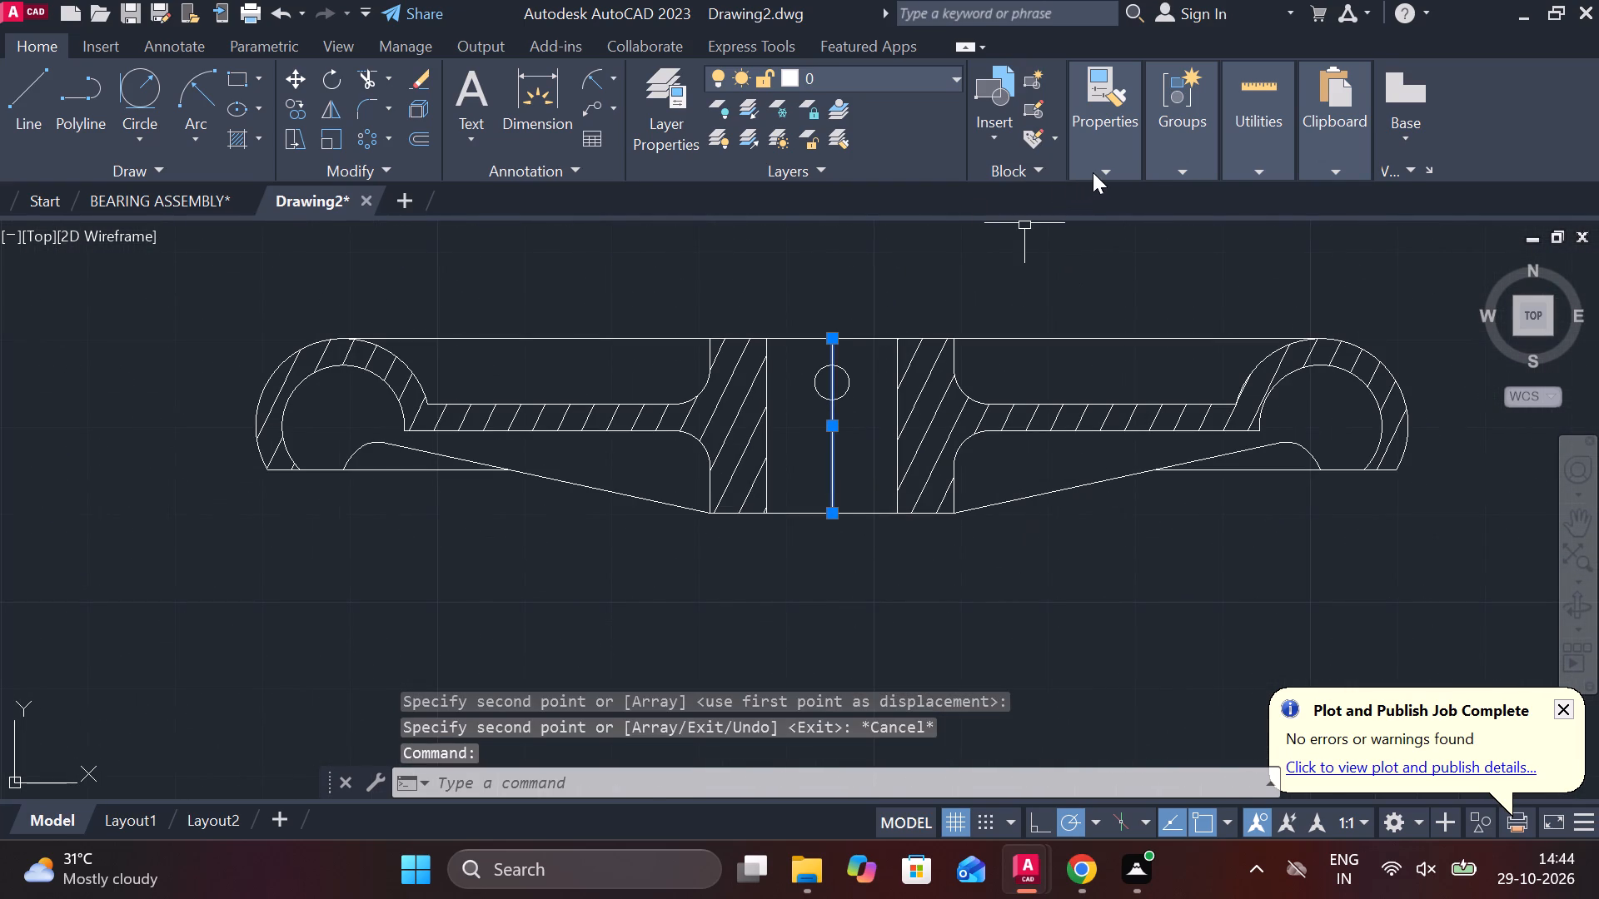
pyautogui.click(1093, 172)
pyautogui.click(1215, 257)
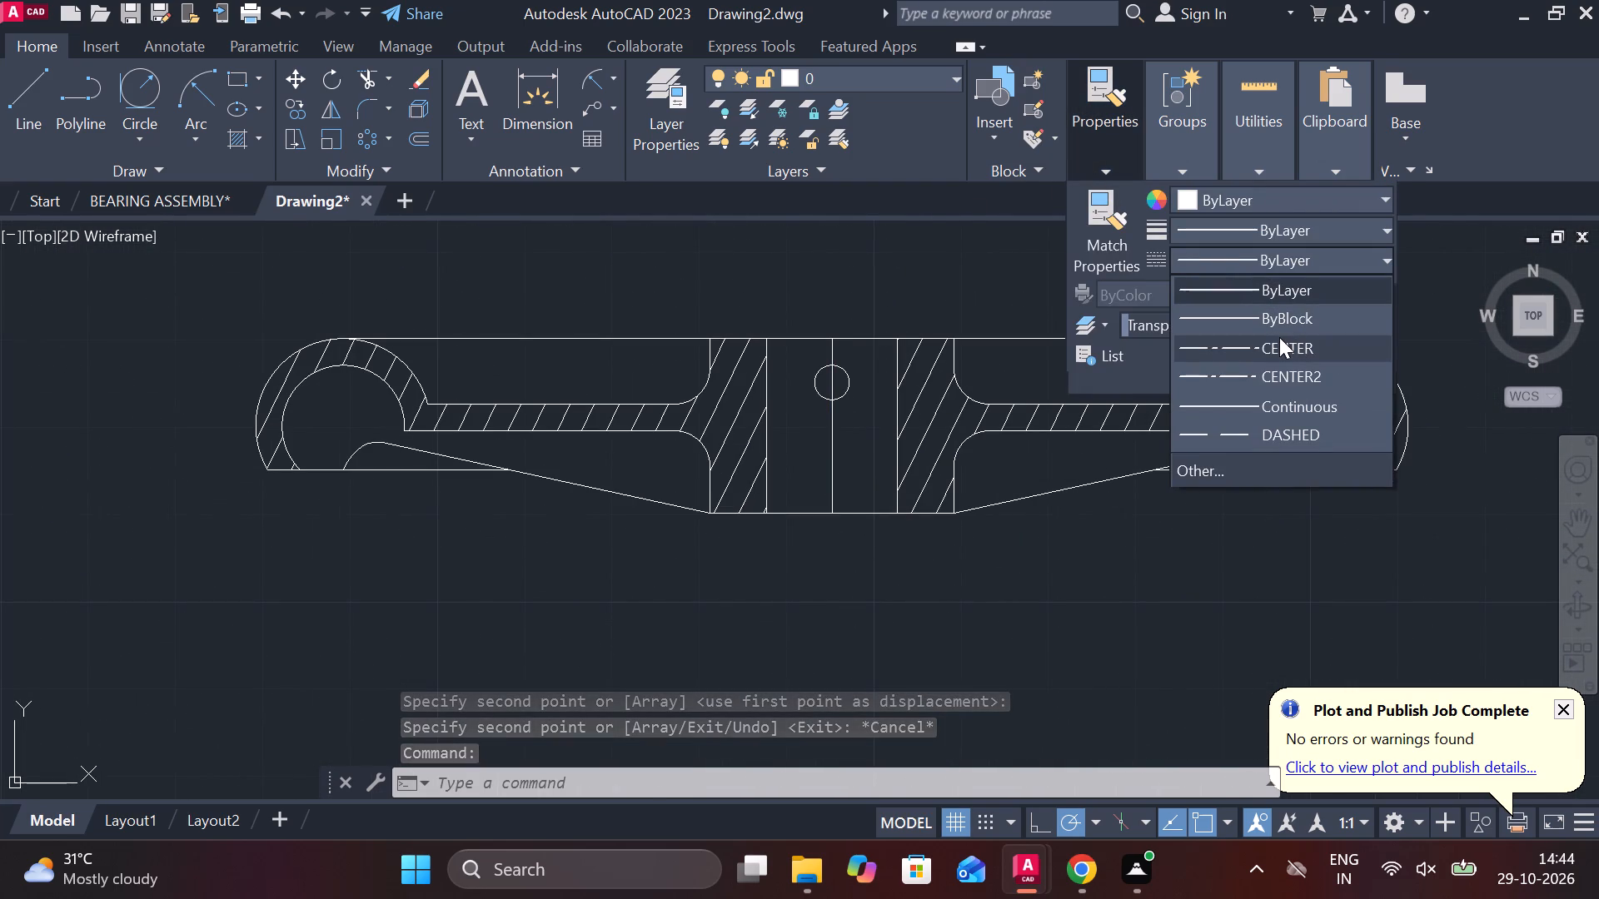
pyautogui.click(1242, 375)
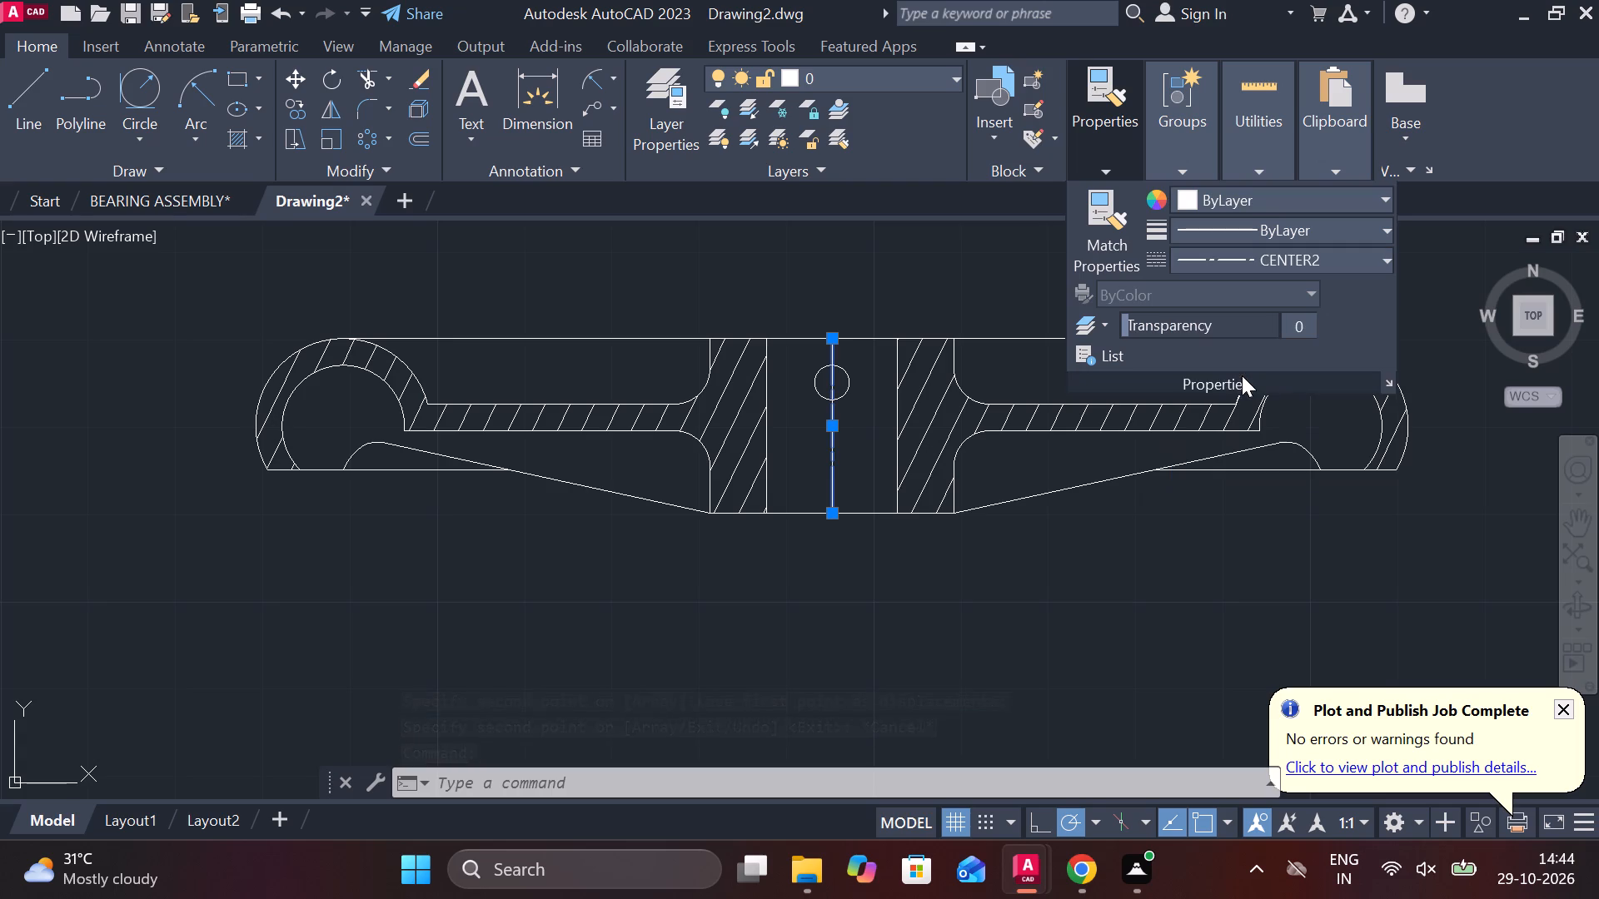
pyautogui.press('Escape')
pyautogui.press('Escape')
# Erase the upper of the two overlapping vertical lines on the hub's axis.
pyautogui.click(837, 442)
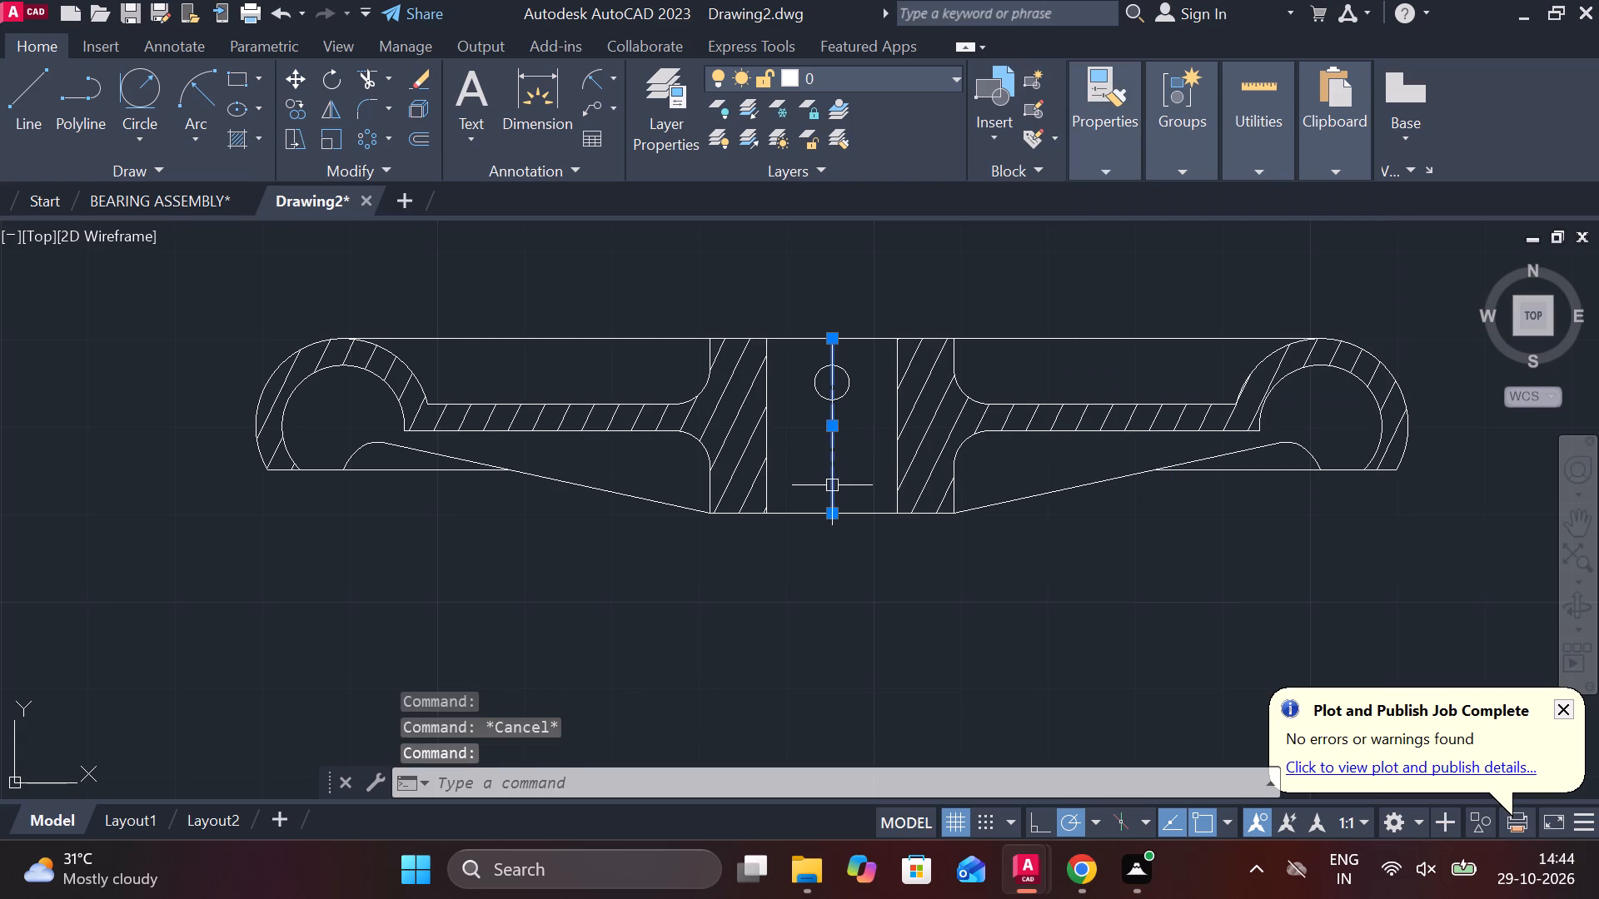
pyautogui.write('E')
pyautogui.press('space')
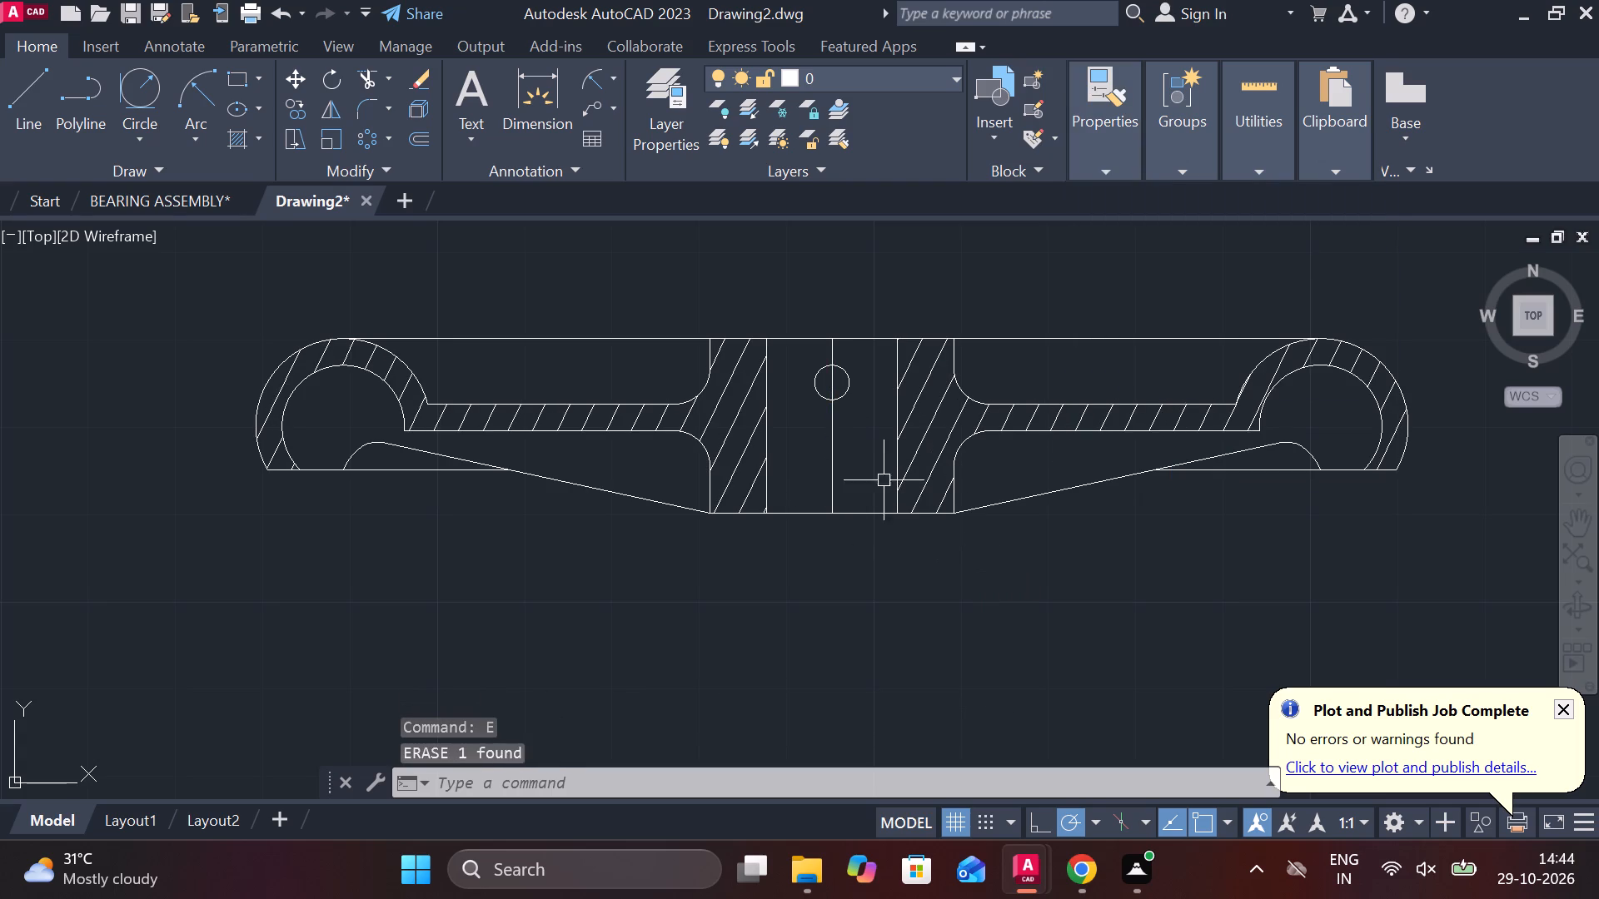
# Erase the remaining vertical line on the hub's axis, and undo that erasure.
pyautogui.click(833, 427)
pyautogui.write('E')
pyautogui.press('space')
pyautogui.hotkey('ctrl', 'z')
# Change the linetype of the remaining vertical line on the hub's axis to CENTER2.
pyautogui.click(835, 447)
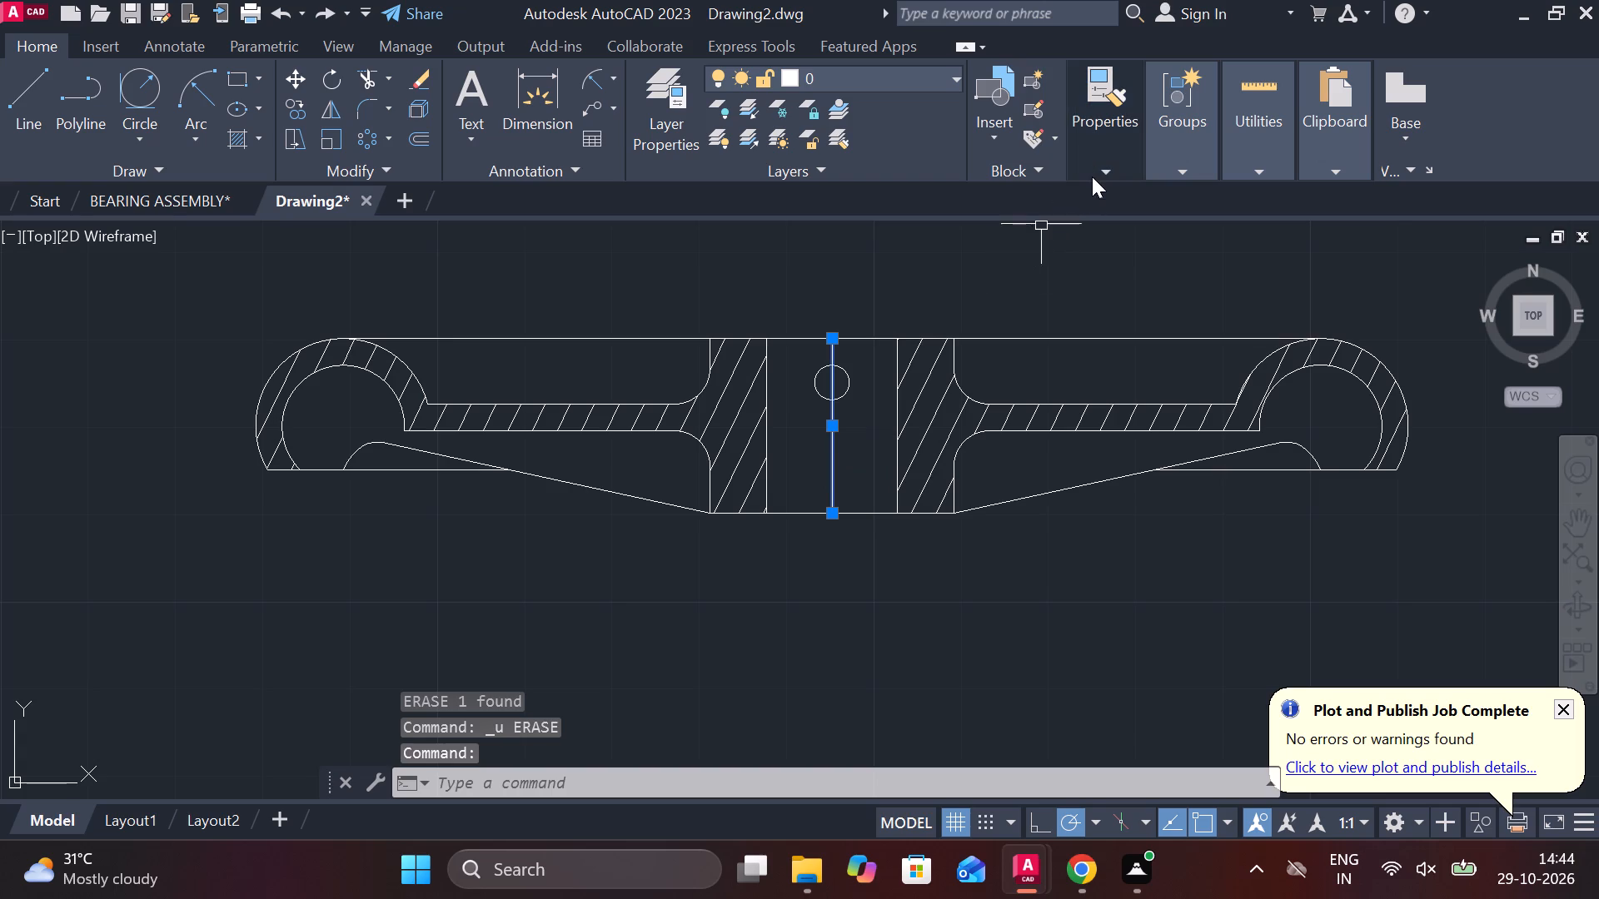
pyautogui.click(1092, 176)
pyautogui.click(1271, 251)
pyautogui.click(1281, 380)
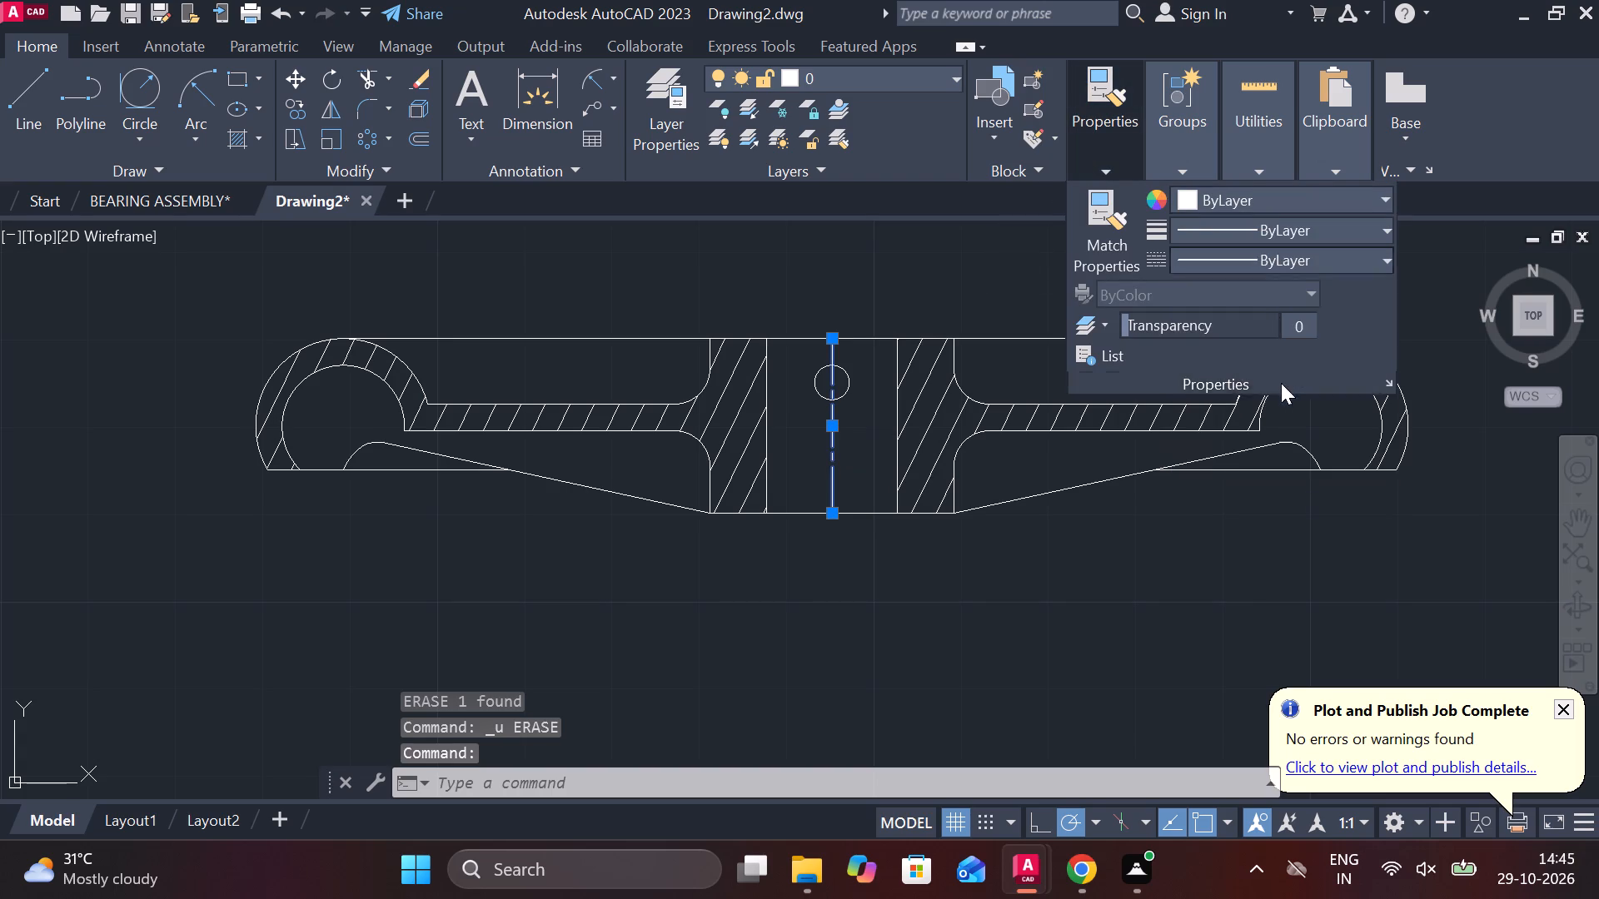
pyautogui.press('Escape')
# Add a horizontal linear dimension between the centres of the two rounded ends, placed above the section.
pyautogui.scroll(-1, 998, 574)
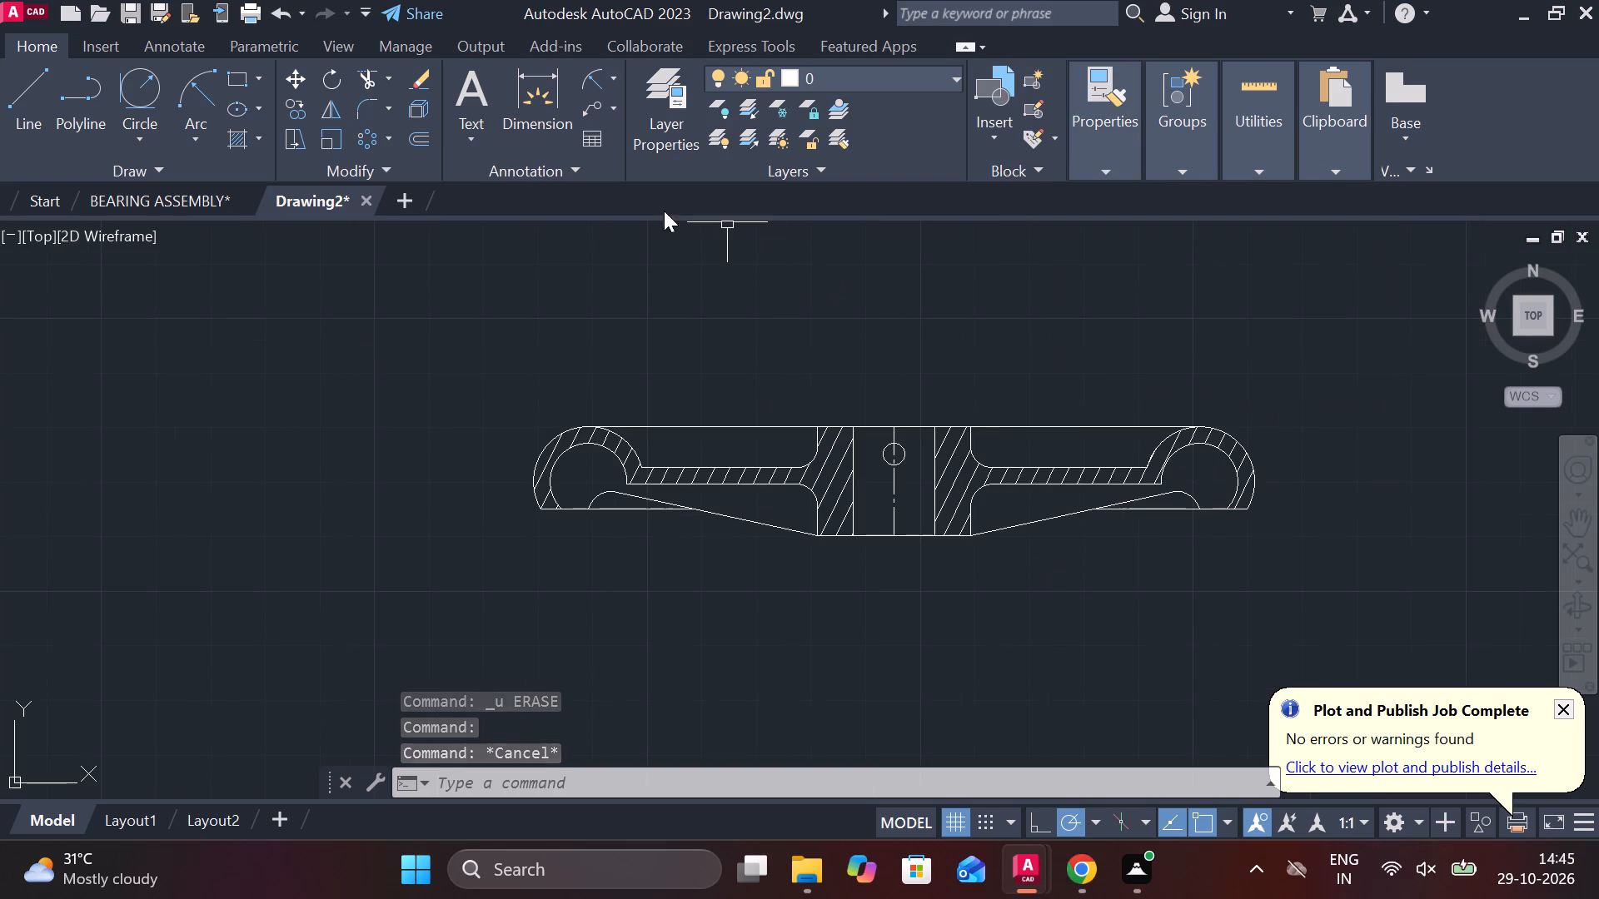
pyautogui.click(614, 77)
pyautogui.click(653, 120)
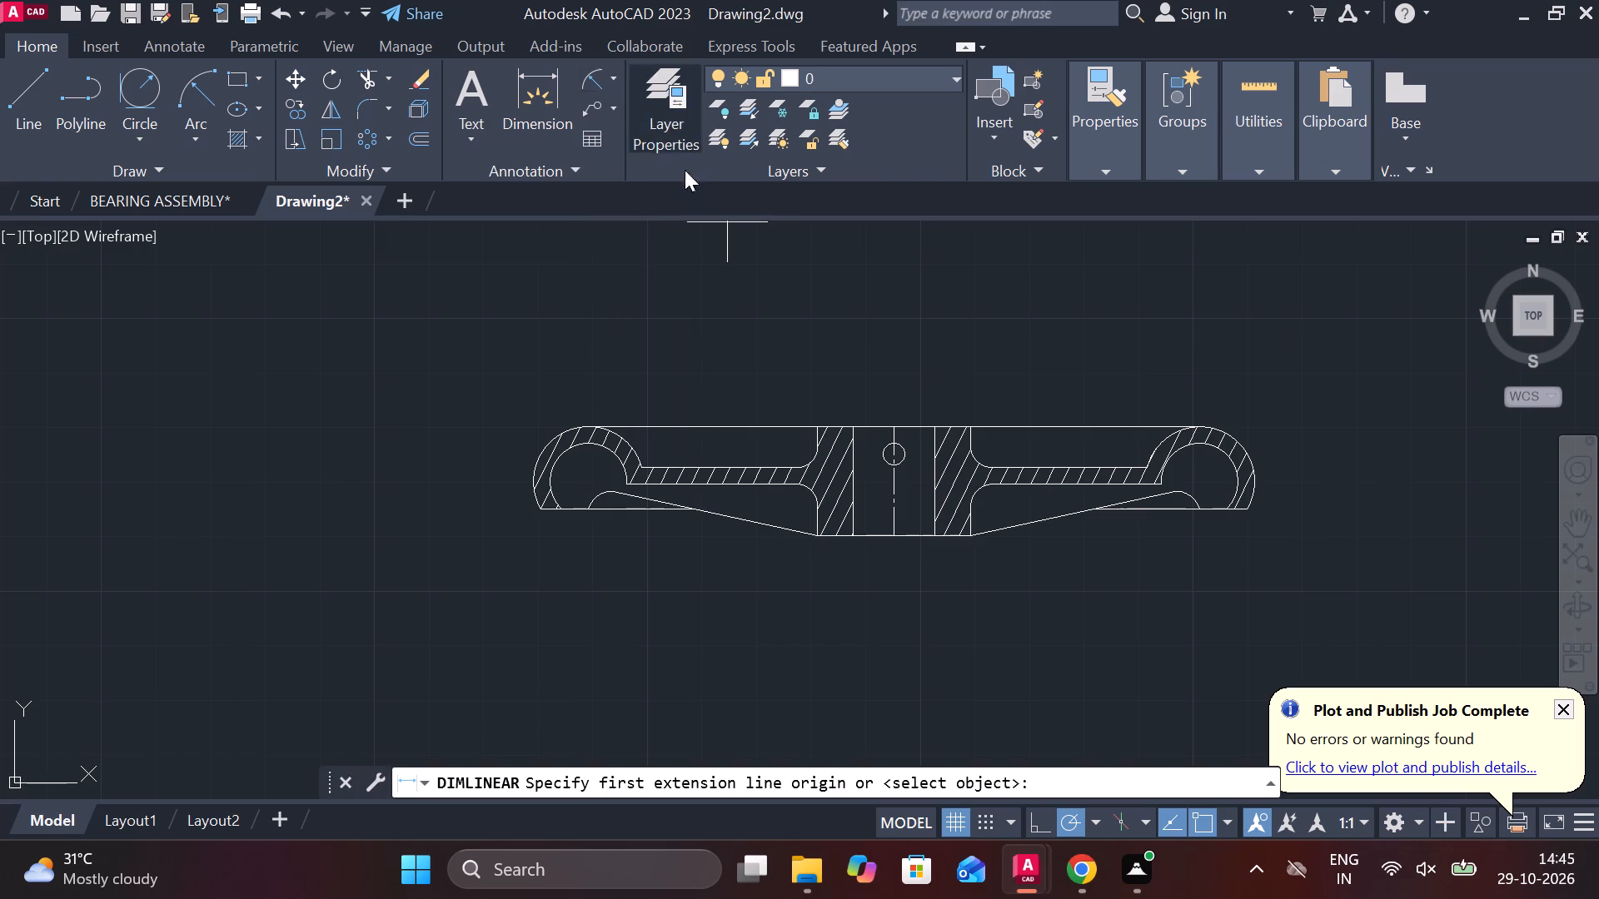
pyautogui.click(588, 485)
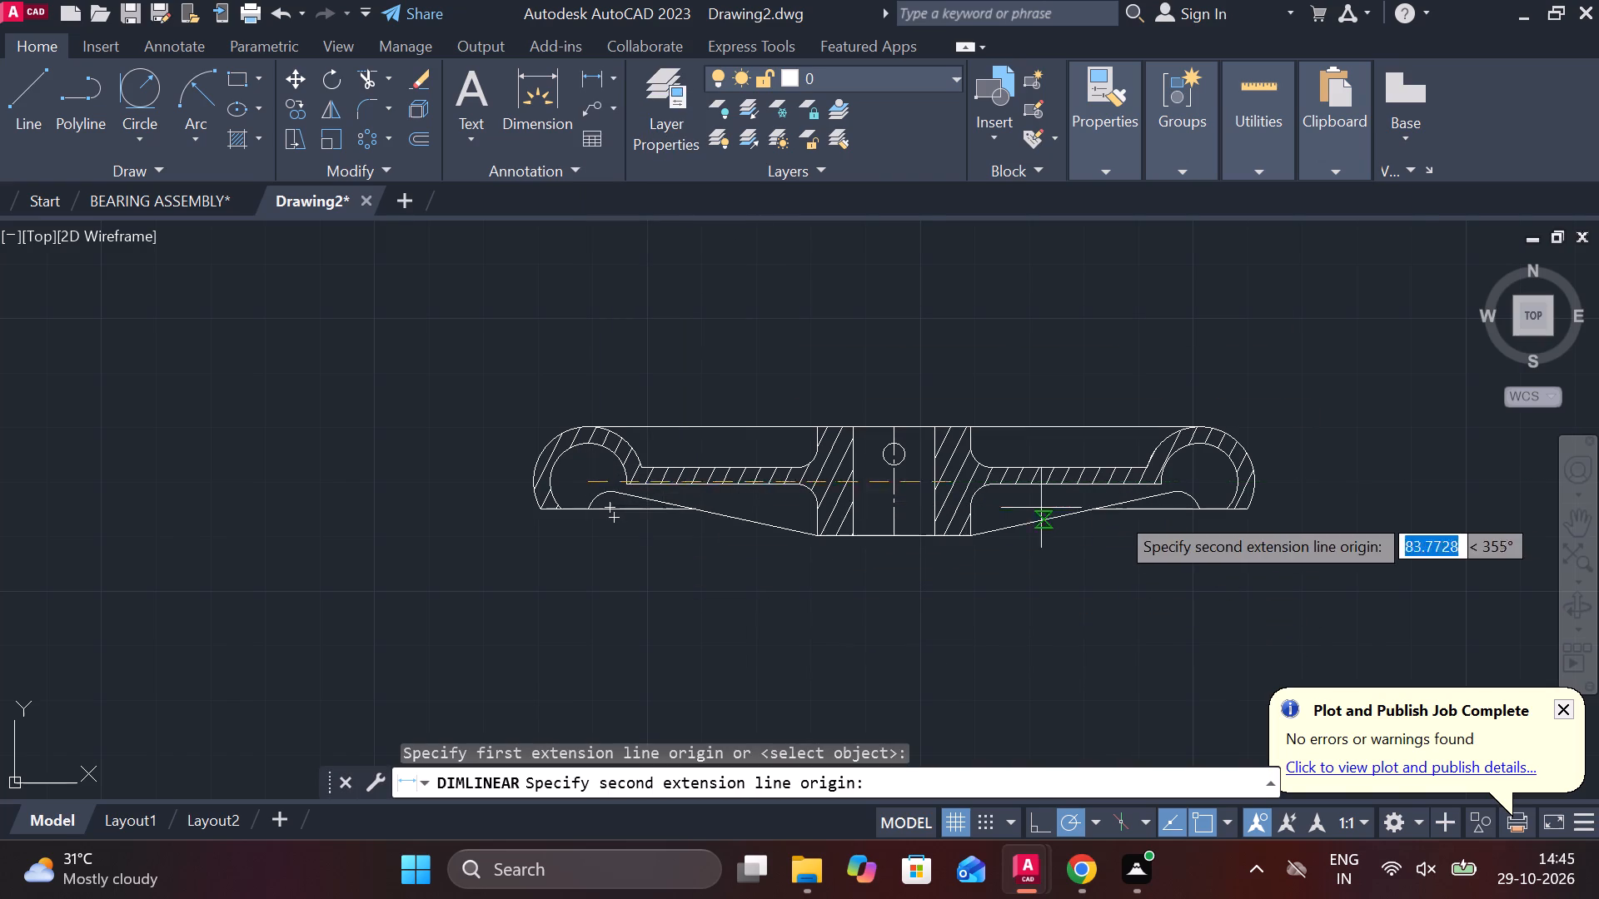
pyautogui.click(1198, 476)
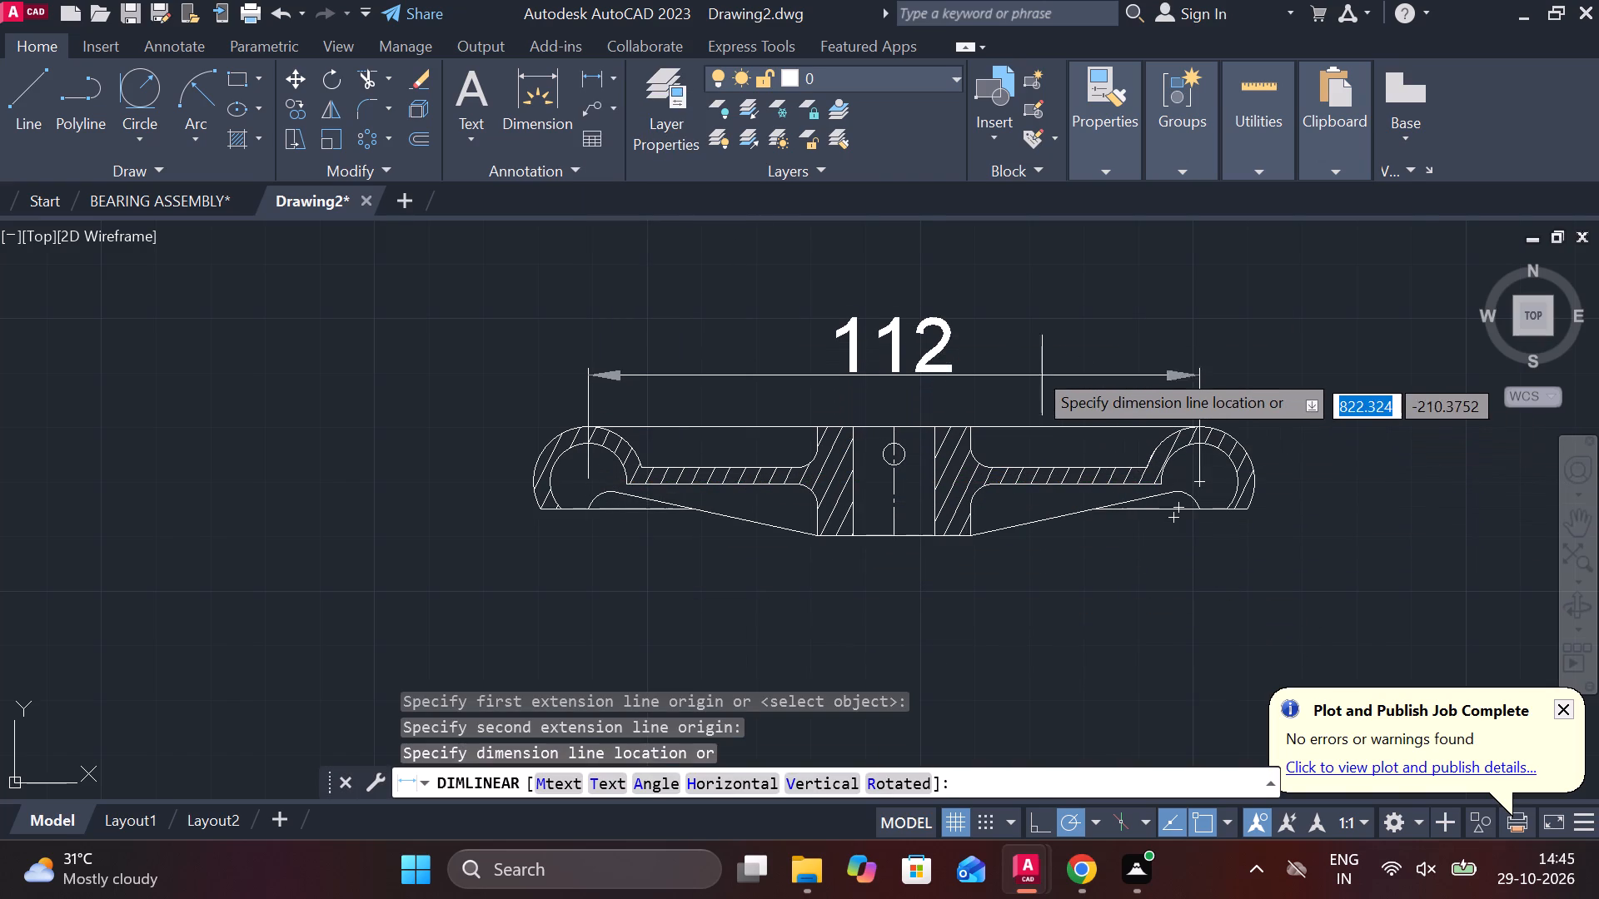
pyautogui.click(996, 278)
# Add a diameter symbol in front of the dimension text above the section so it reads Ø112.
pyautogui.moveTo(1013, 313); pyautogui.dragTo(1015, 314, button='middle')
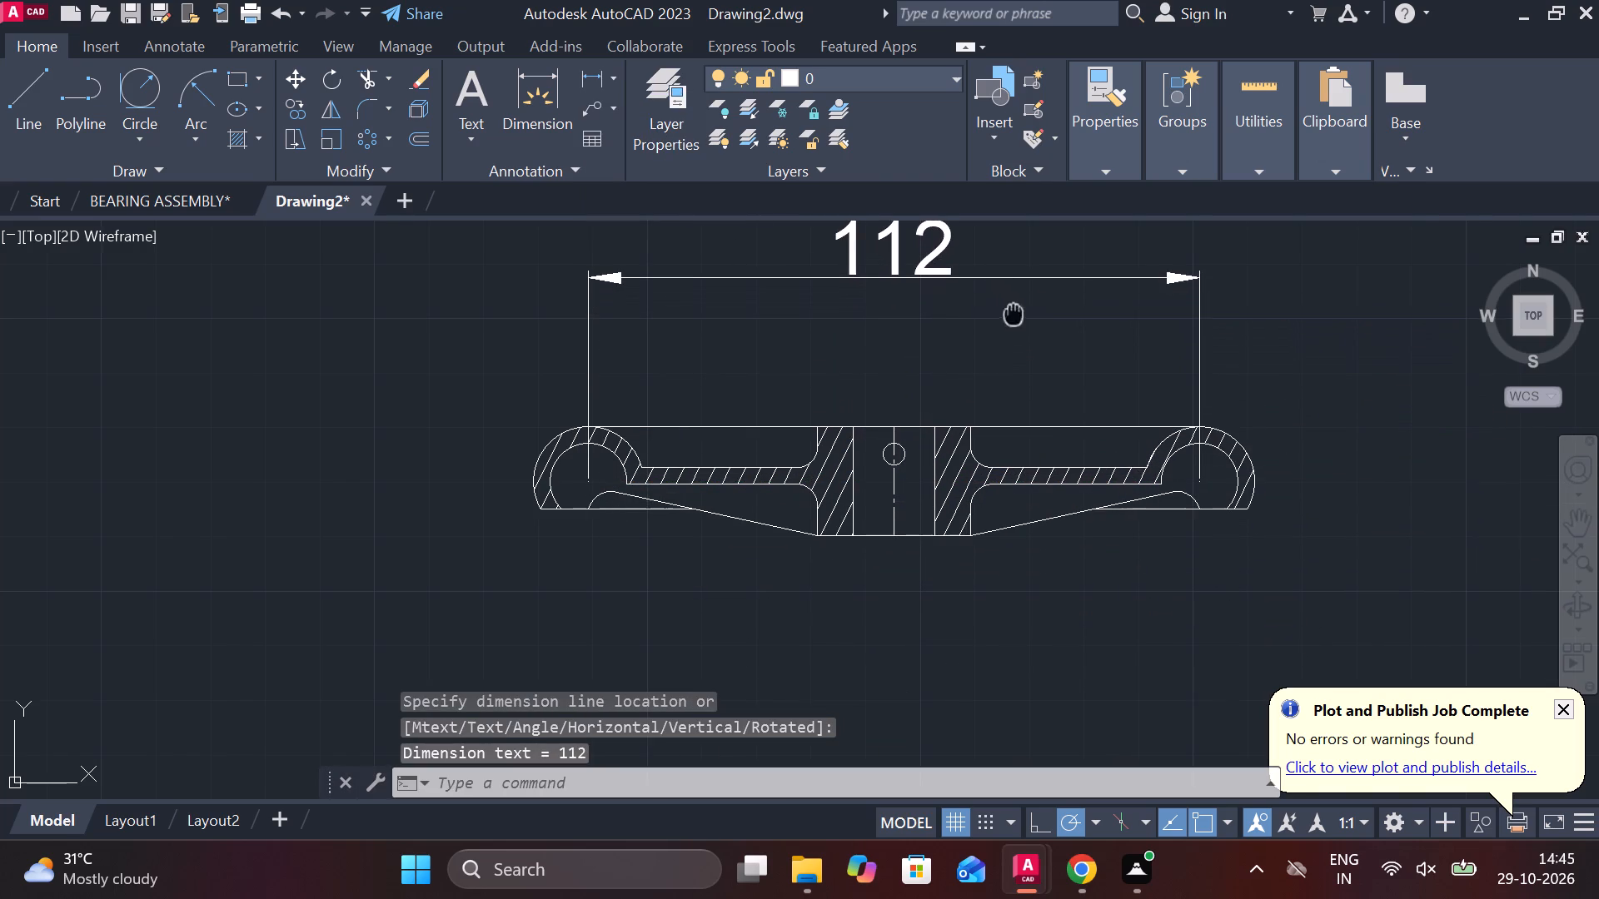
pyautogui.moveTo(1015, 314); pyautogui.dragTo(1016, 410, button='middle')
pyautogui.doubleClick(949, 348)
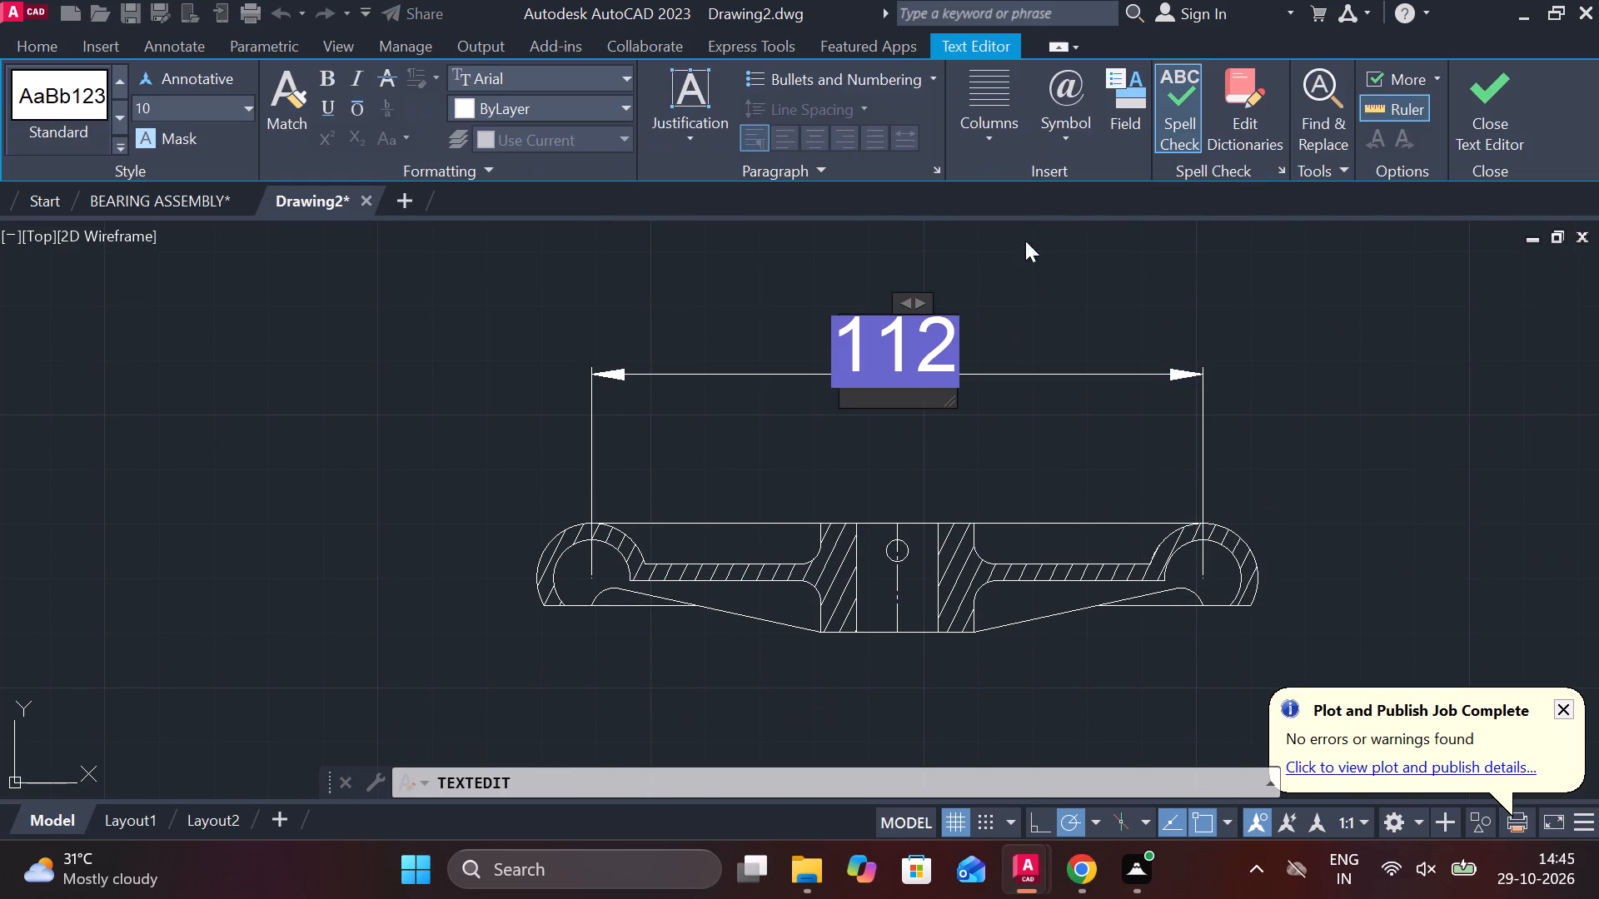
pyautogui.click(1054, 147)
pyautogui.click(1122, 230)
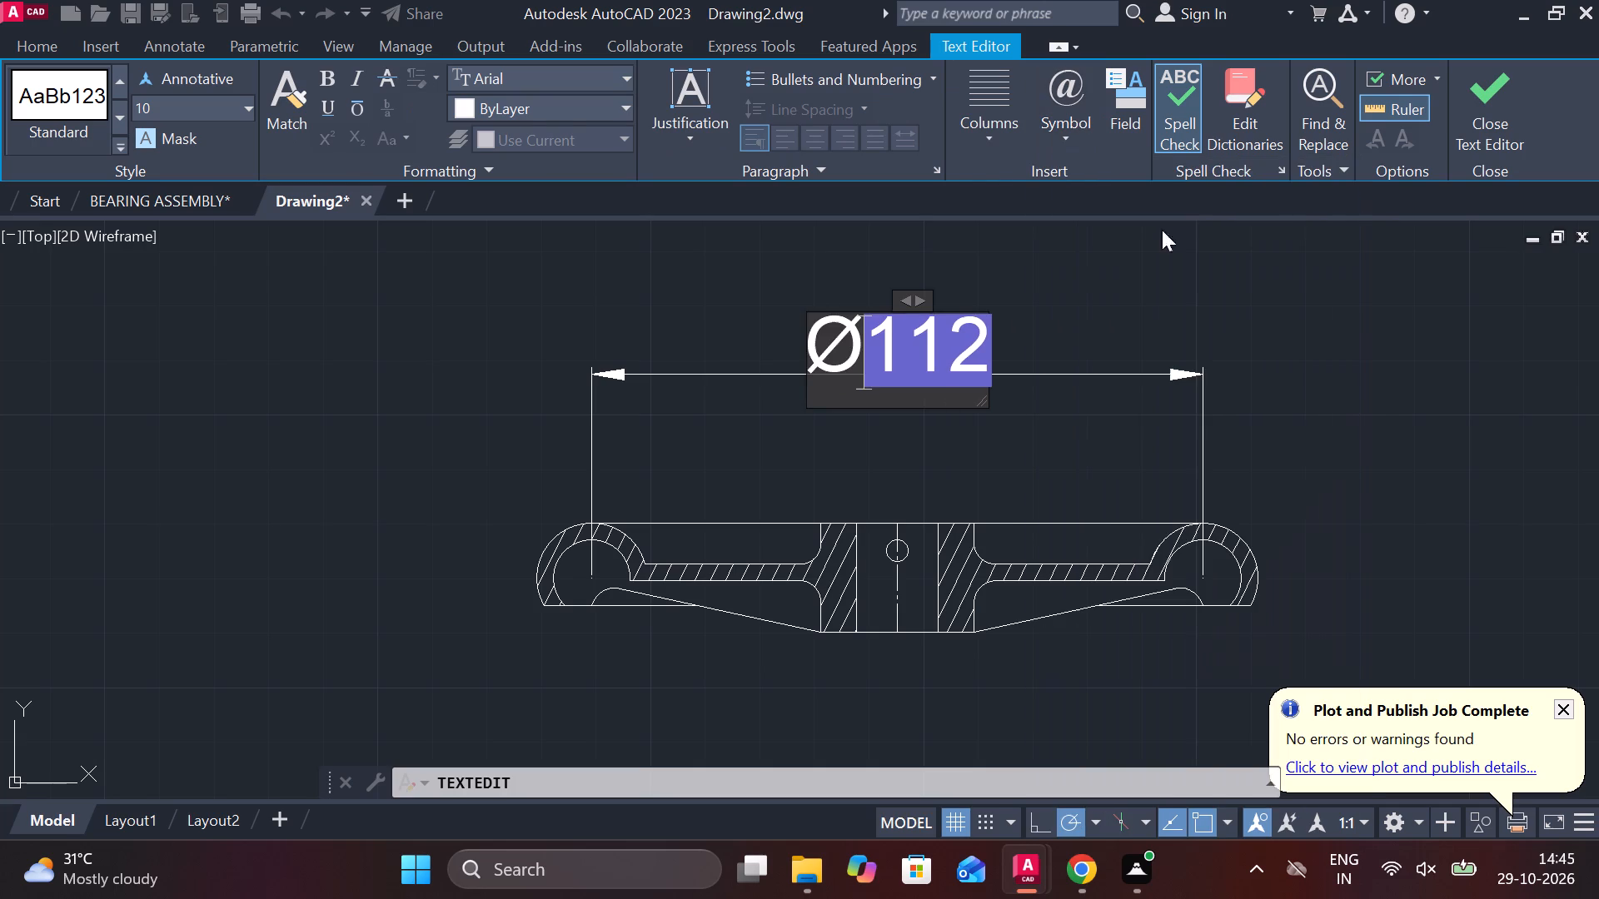
pyautogui.click(1512, 123)
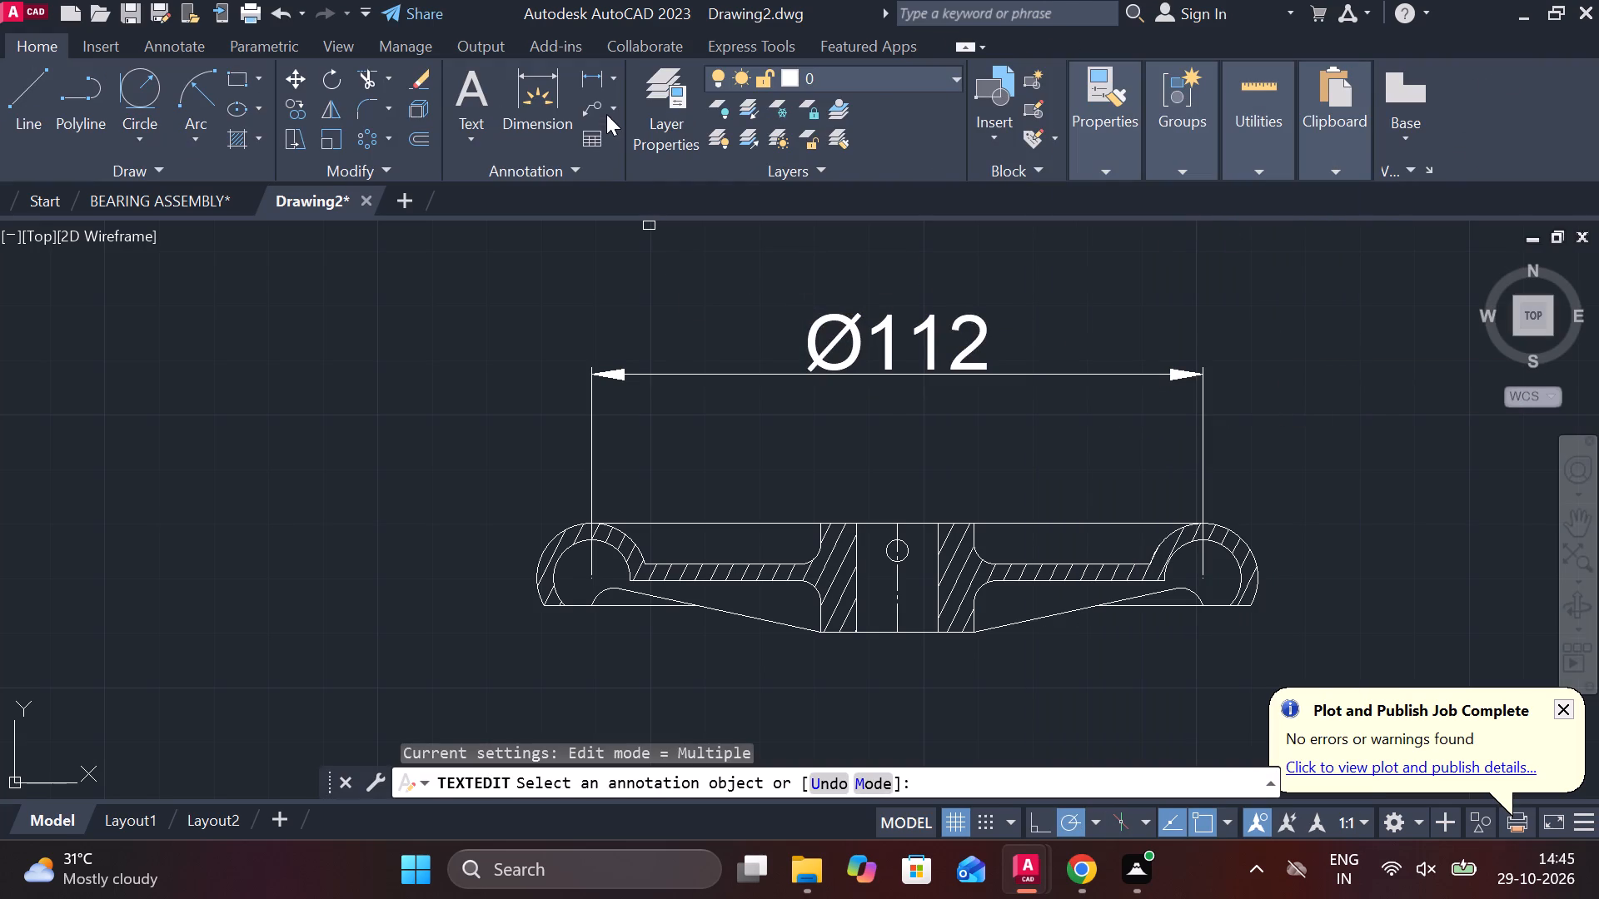
# Add a horizontal linear dimension across the hub bore's lower edge, placed below the section.
pyautogui.click(593, 89)
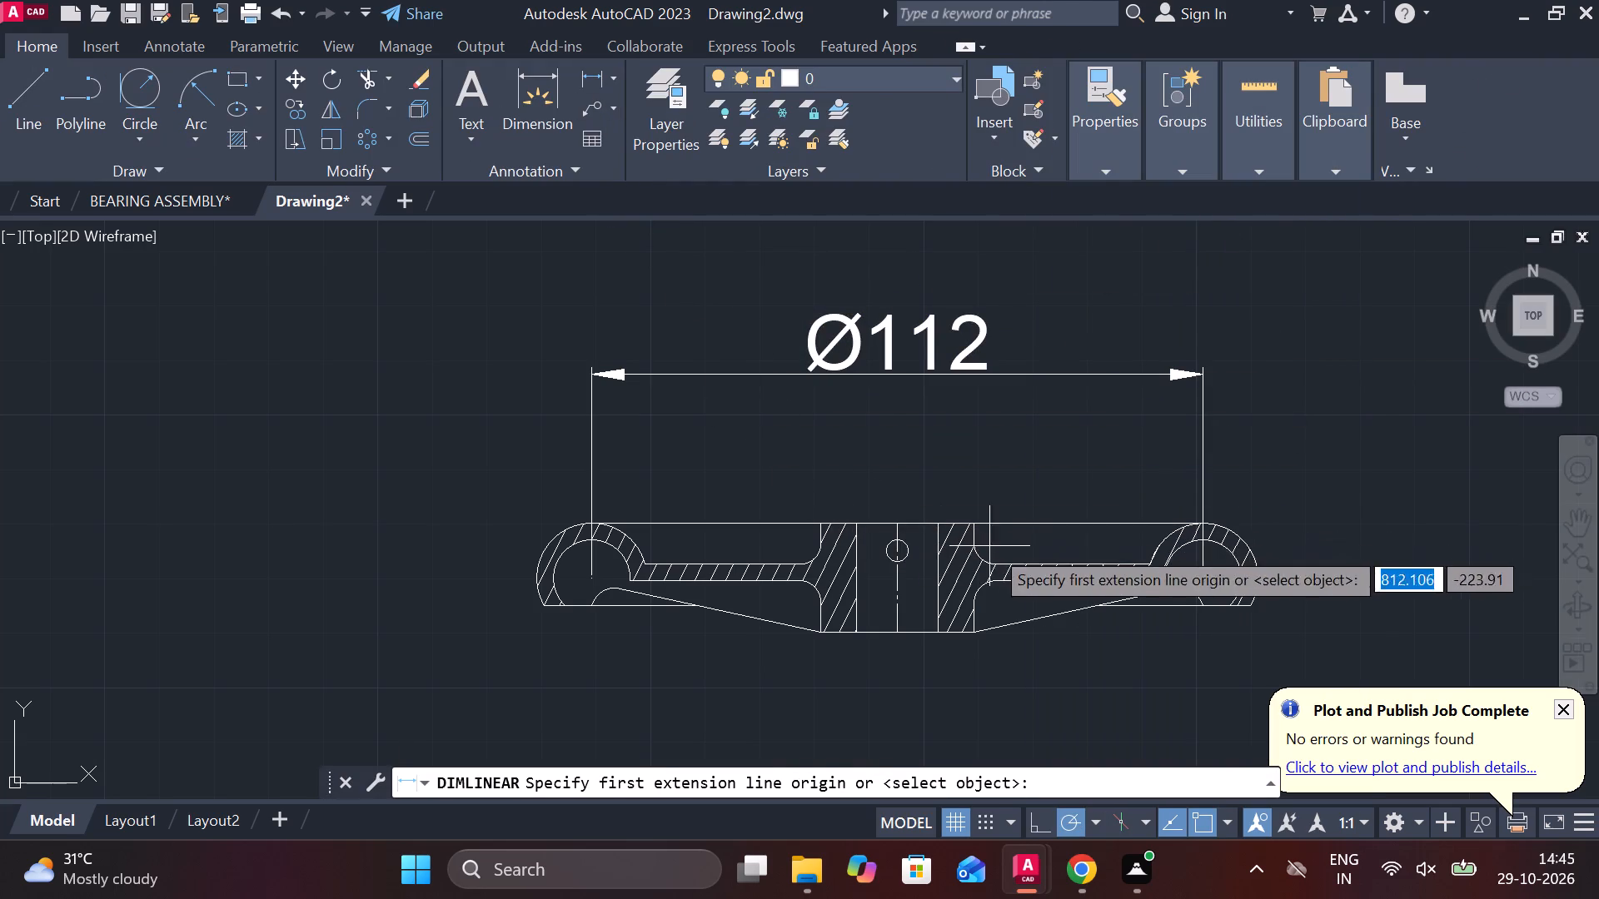
pyautogui.scroll(1, 899, 532)
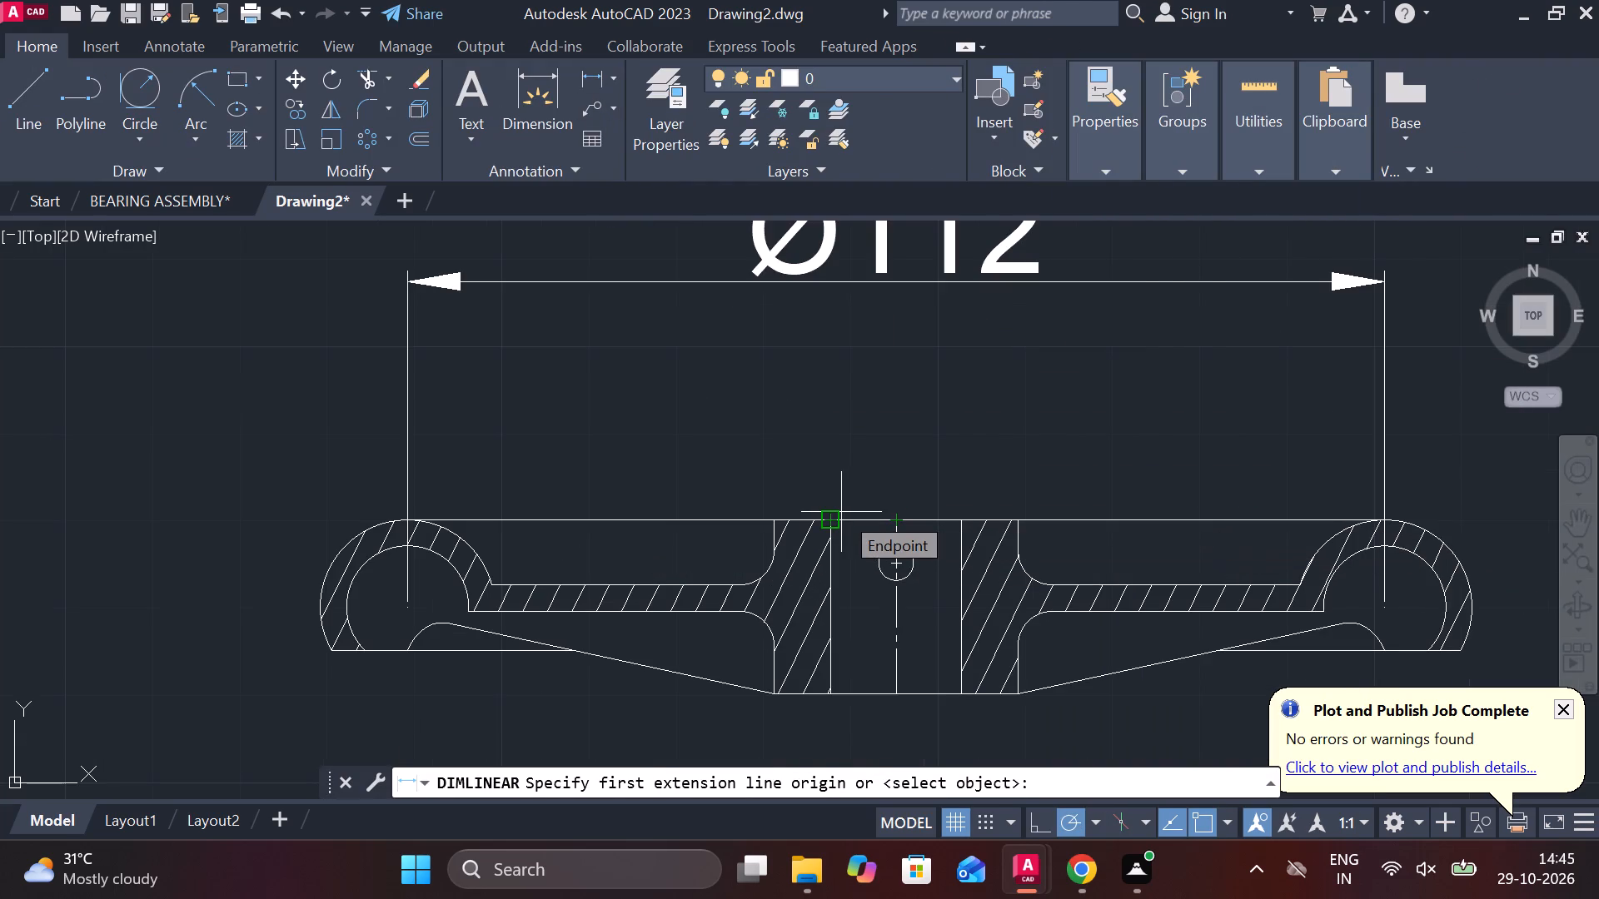
pyautogui.click(822, 696)
pyautogui.click(952, 693)
pyautogui.moveTo(947, 693); pyautogui.dragTo(899, 589, button='middle')
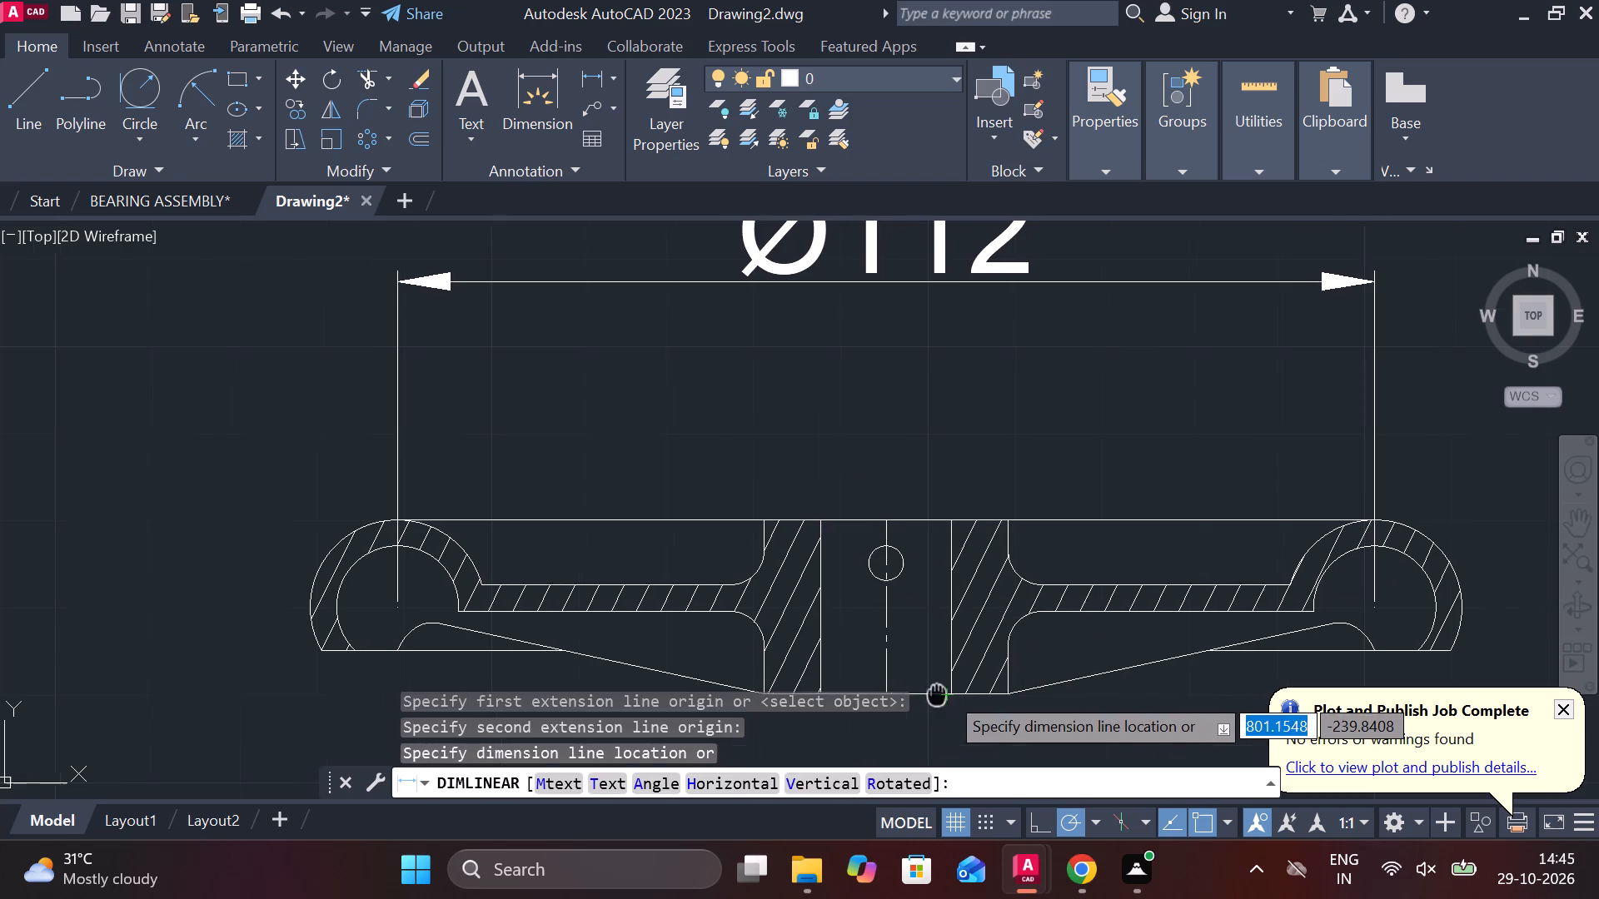
pyautogui.moveTo(899, 589); pyautogui.dragTo(876, 430, button='middle')
pyautogui.click(881, 559)
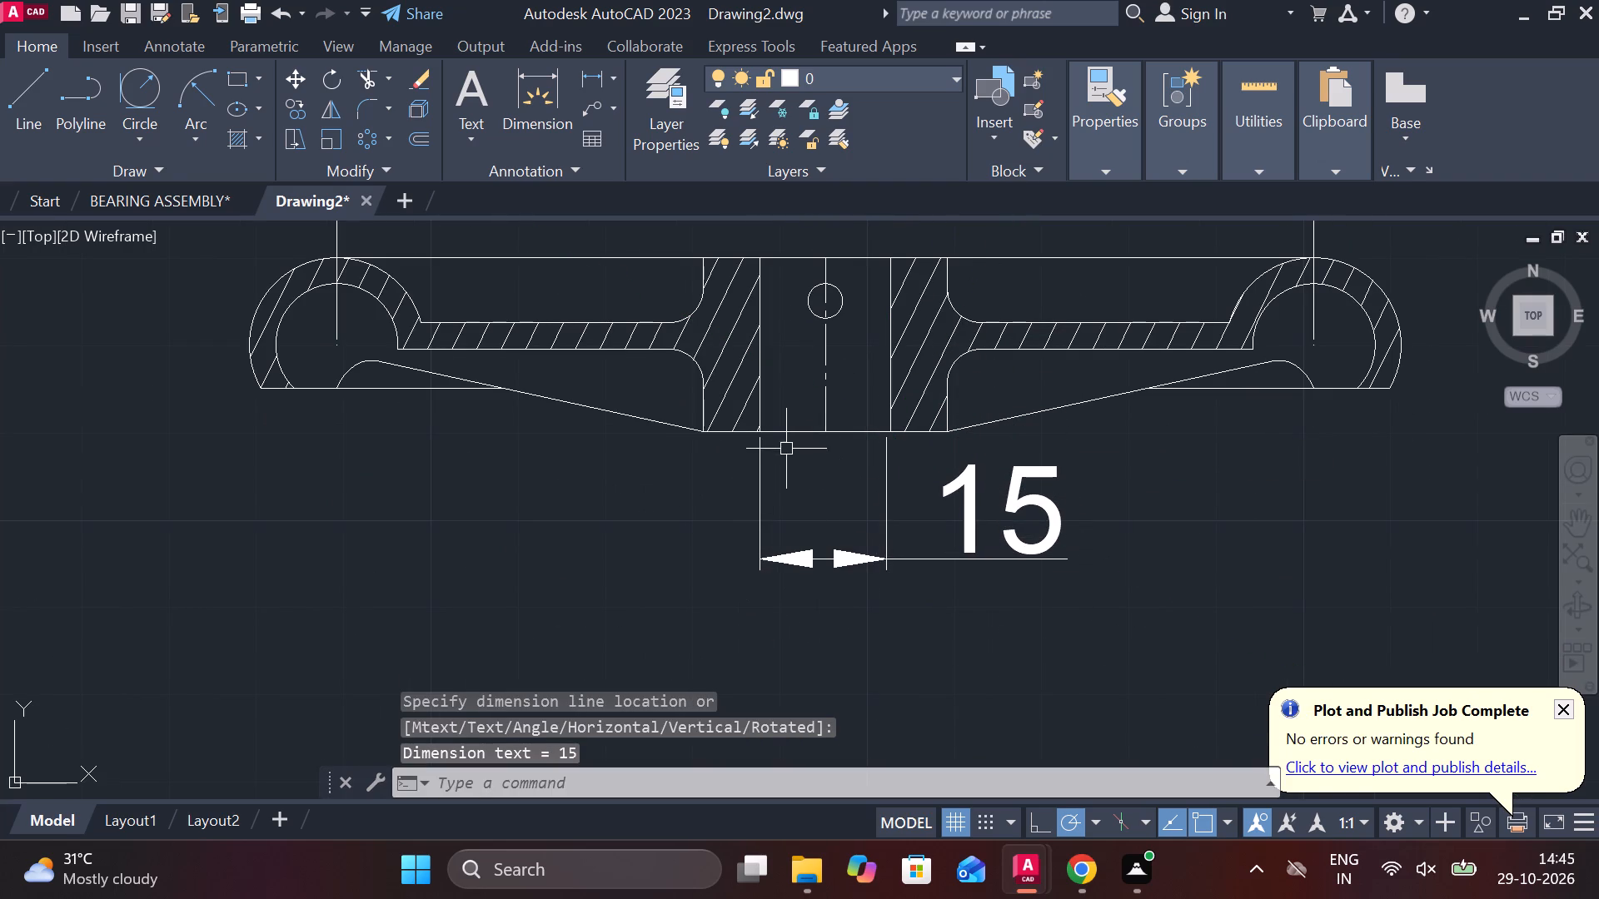
# Add a horizontal linear dimension across the hub's outer width, placed beneath the bore dimension.
pyautogui.press('space')
pyautogui.click(706, 430)
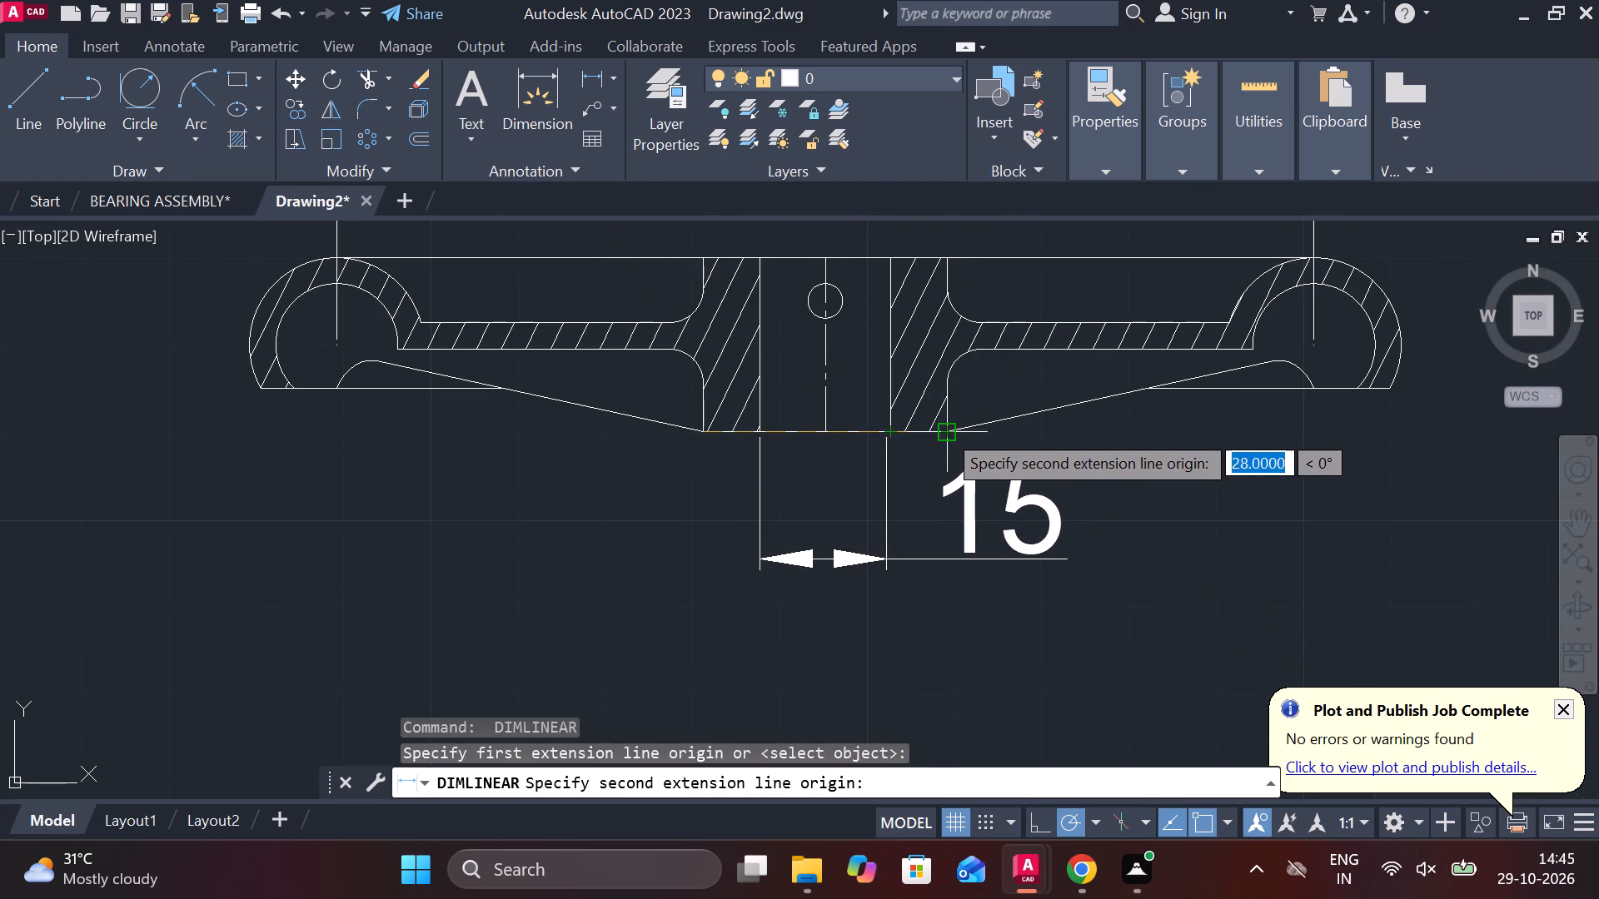
pyautogui.click(944, 430)
pyautogui.moveTo(919, 564); pyautogui.dragTo(892, 508, button='middle')
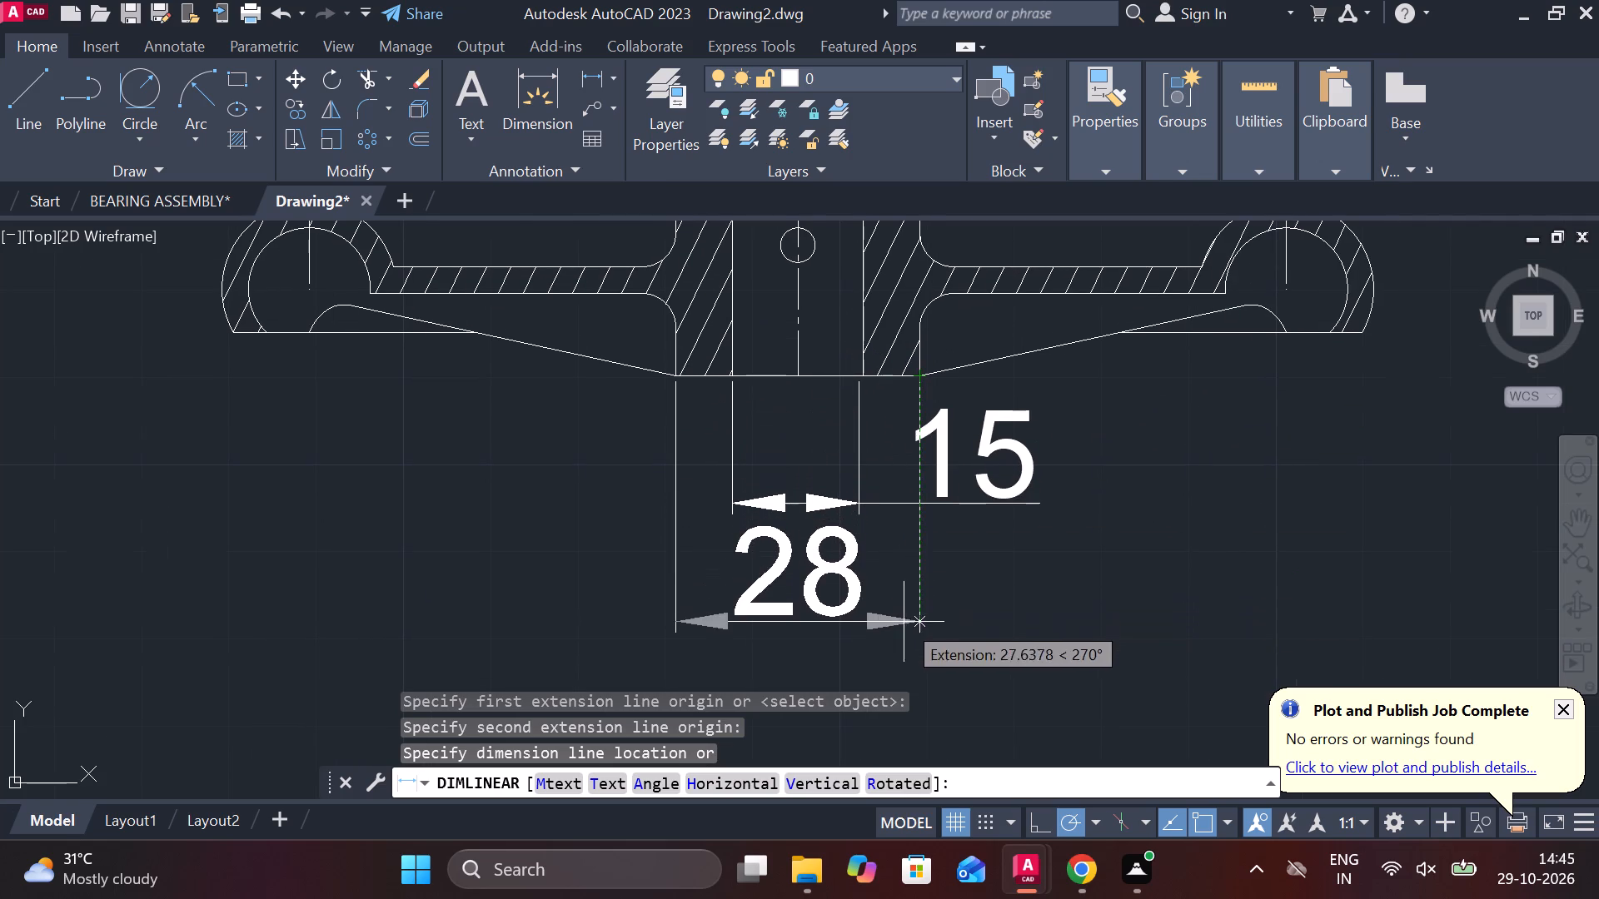
pyautogui.moveTo(896, 623); pyautogui.dragTo(876, 577, button='middle')
pyautogui.click(867, 587)
pyautogui.press('Escape')
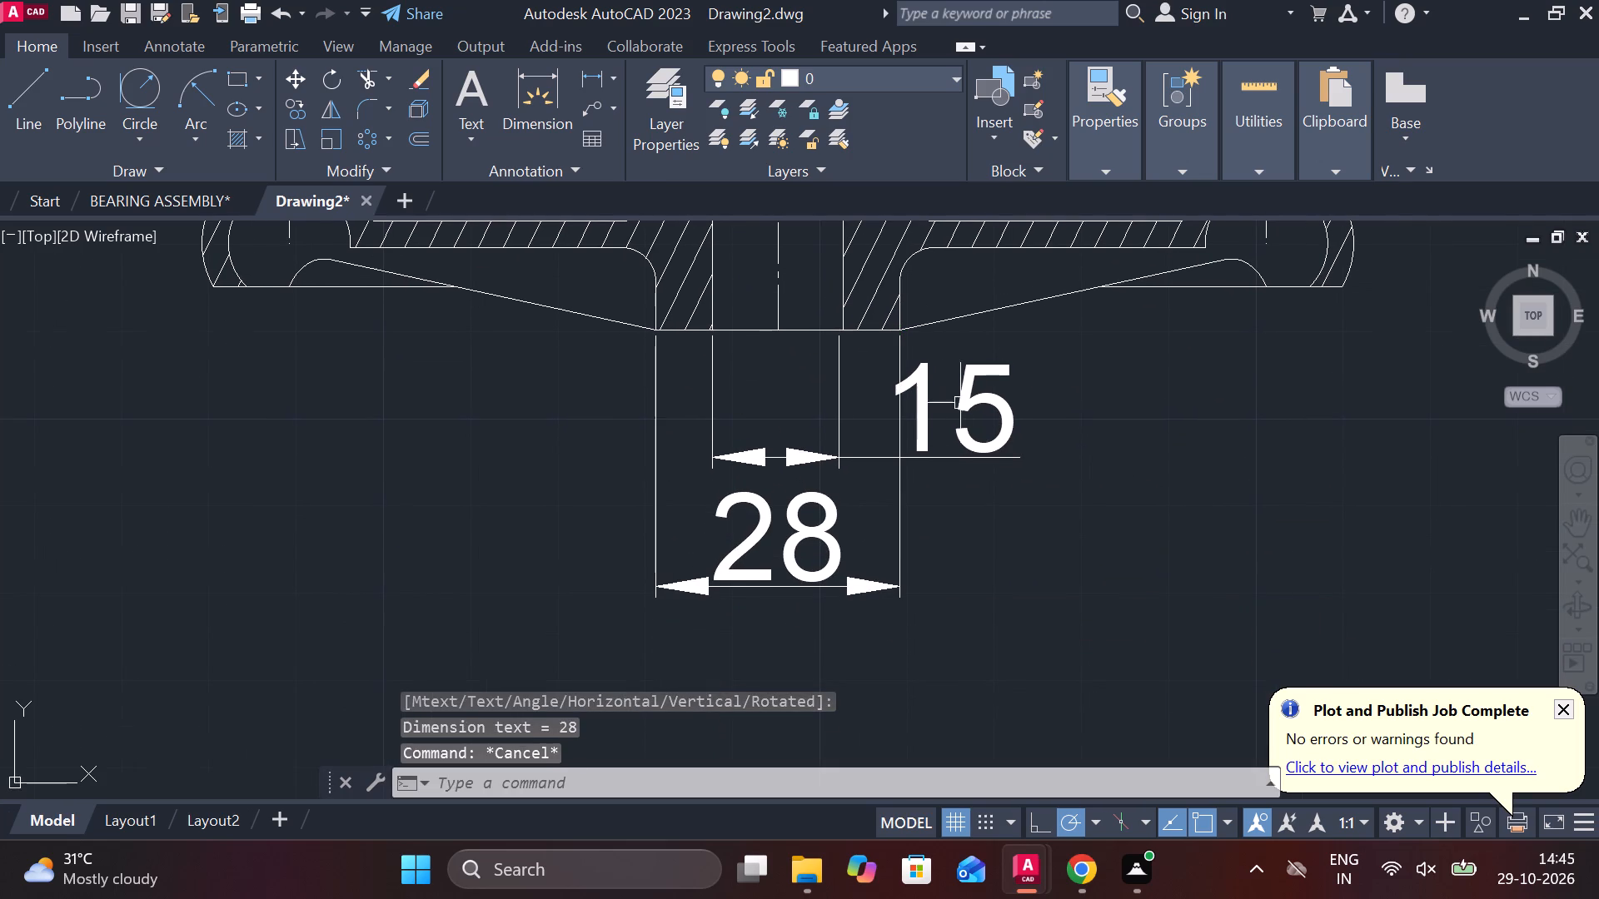
# Shift the bore dimension's text up and to the right, clear of the hub width's extension line.
pyautogui.click(980, 410)
pyautogui.click(957, 408)
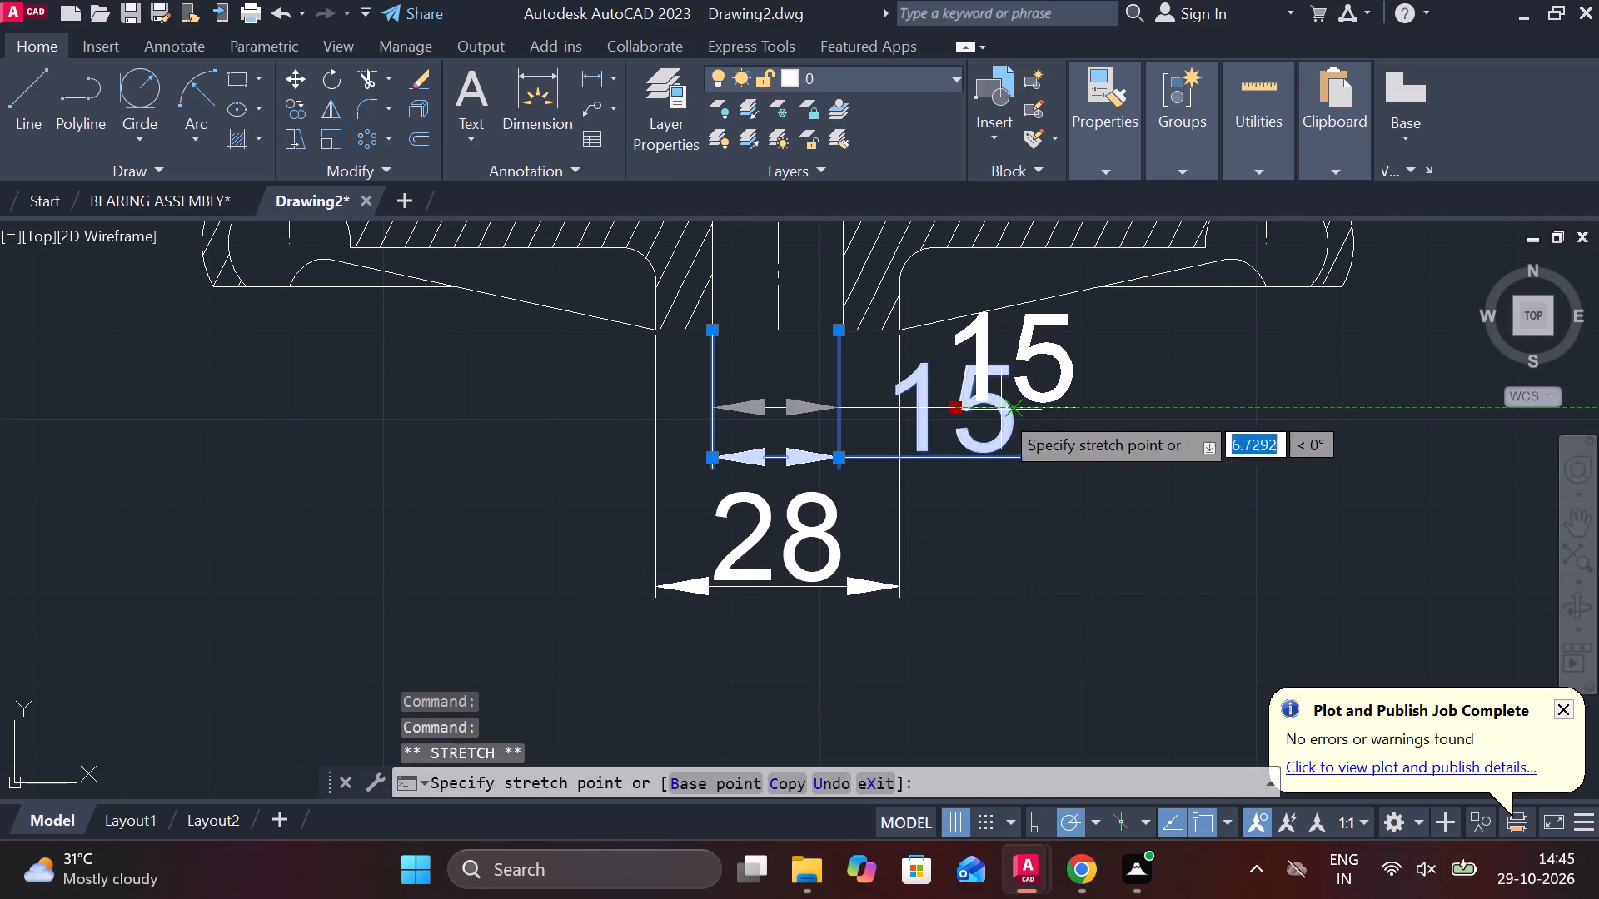
pyautogui.click(1042, 425)
pyautogui.press('Escape')
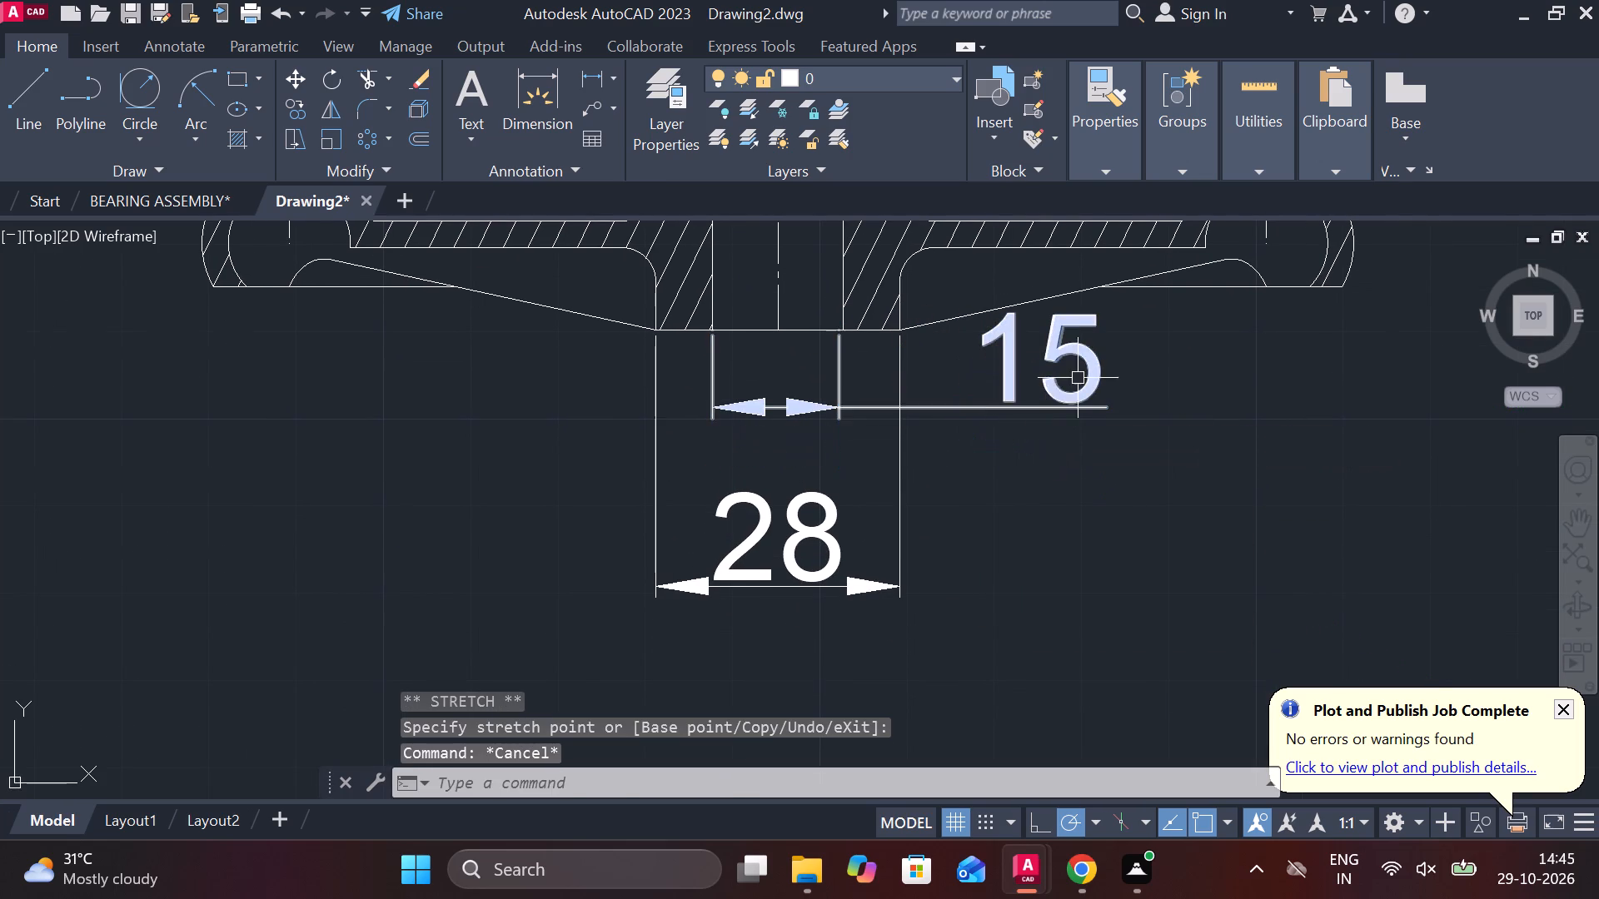
# Add a diameter symbol in front of the hub bore dimension text so it reads Ø15.
pyautogui.doubleClick(1078, 376)
pyautogui.press('Escape')
pyautogui.doubleClick(1058, 352)
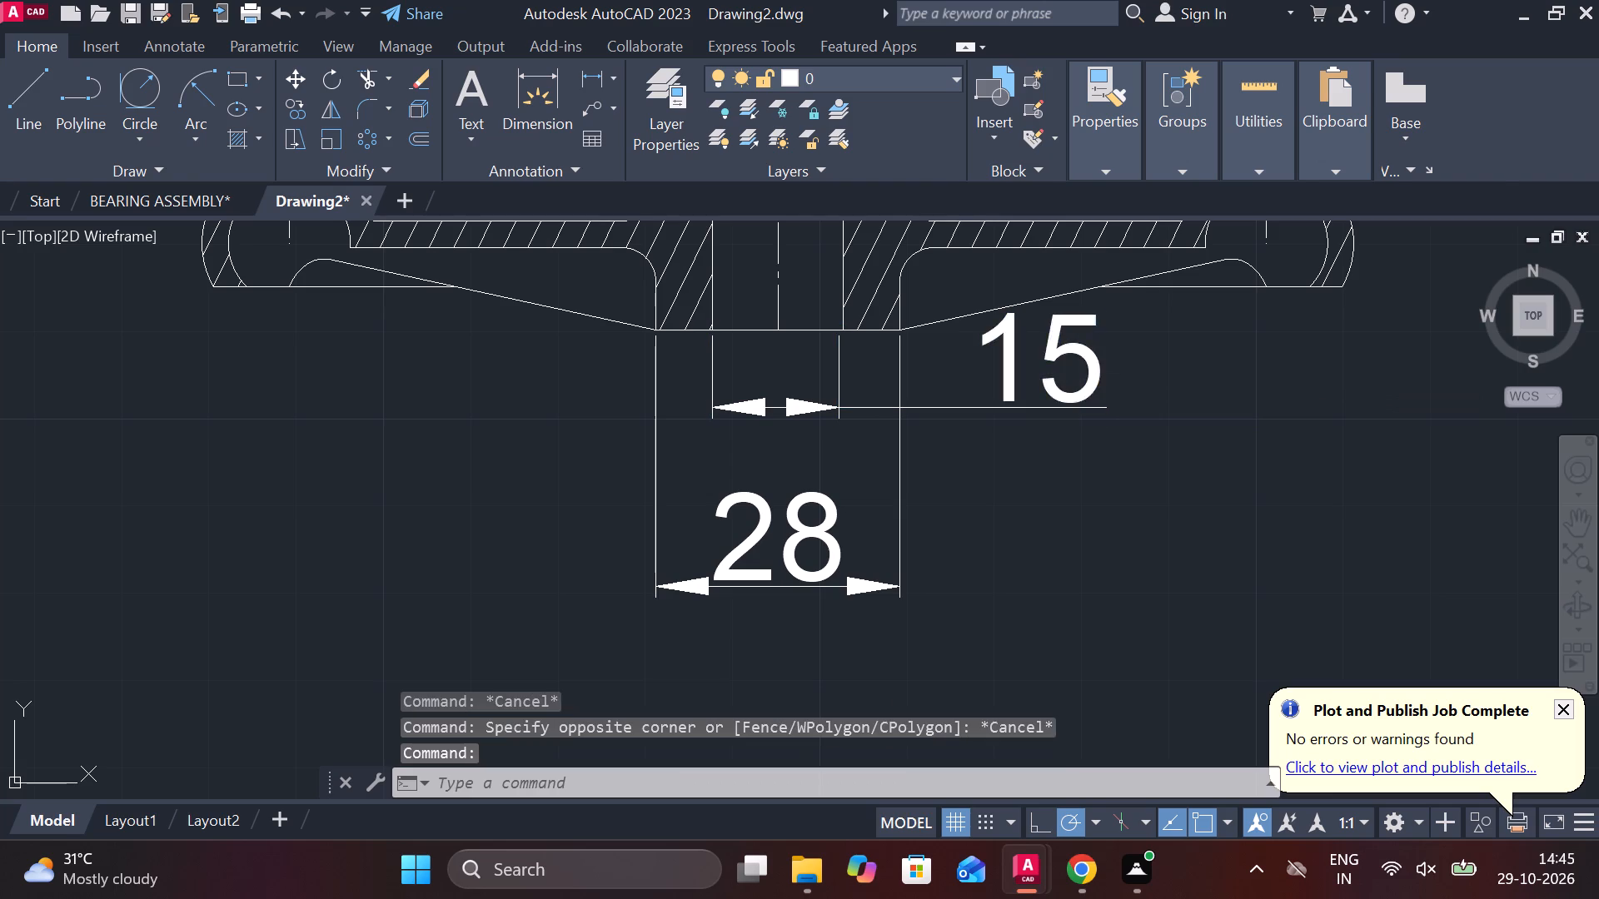
pyautogui.click(1051, 140)
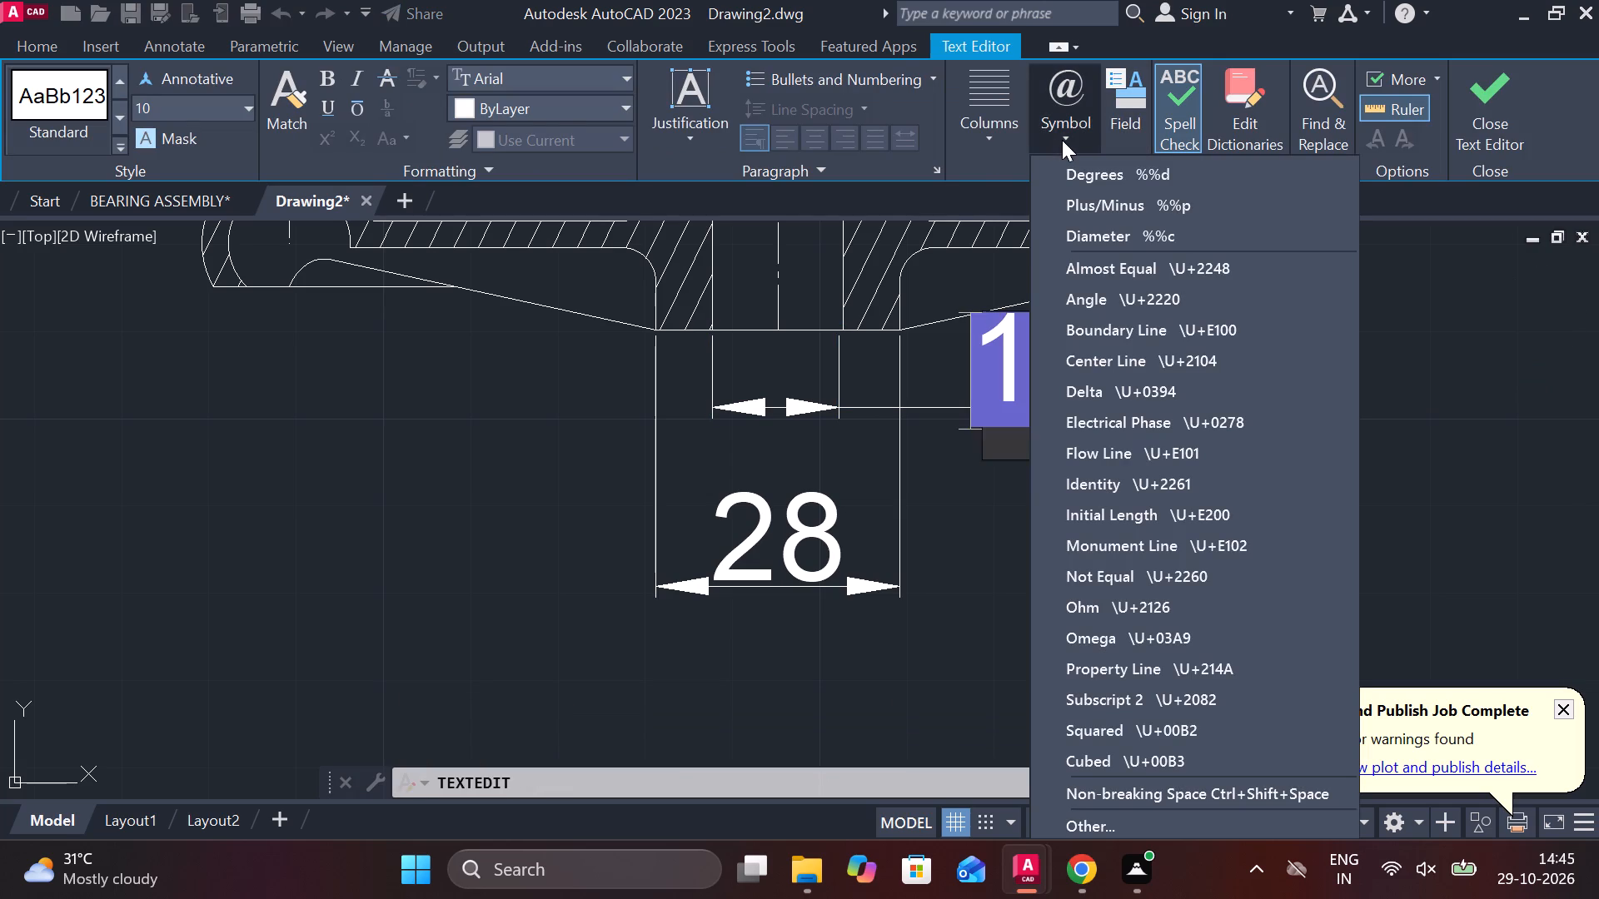
pyautogui.click(1105, 226)
pyautogui.click(1296, 449)
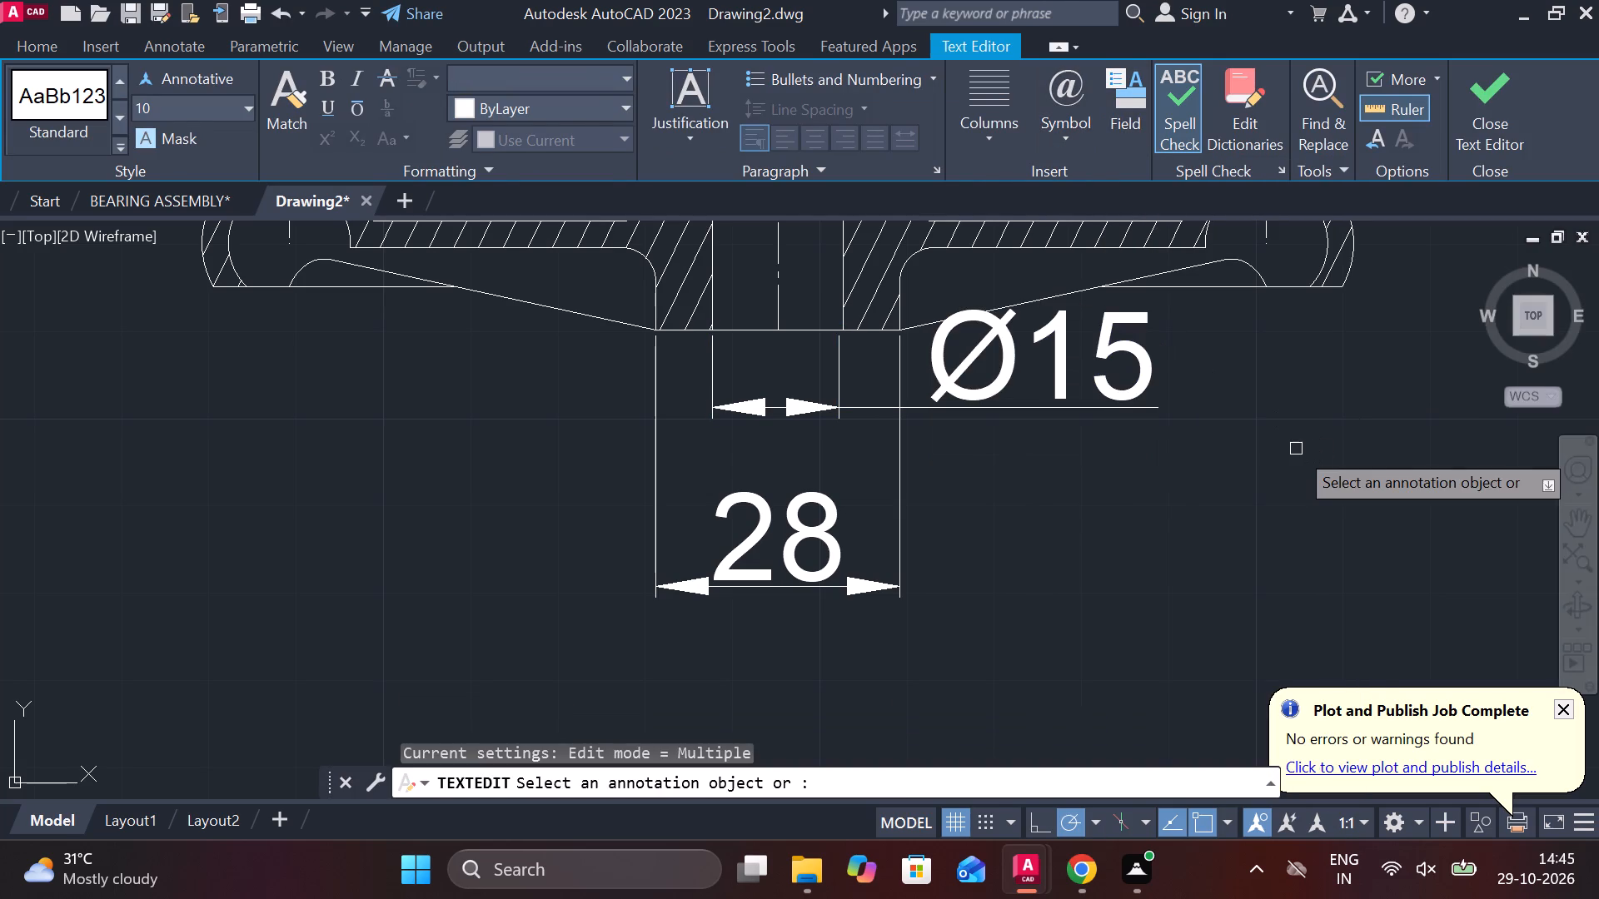
pyautogui.press('Escape')
# Move the Ø15 bore dimension slightly lower, farther from the section's bottom edge.
pyautogui.click(1034, 388)
pyautogui.press('Escape')
pyautogui.click(1028, 399)
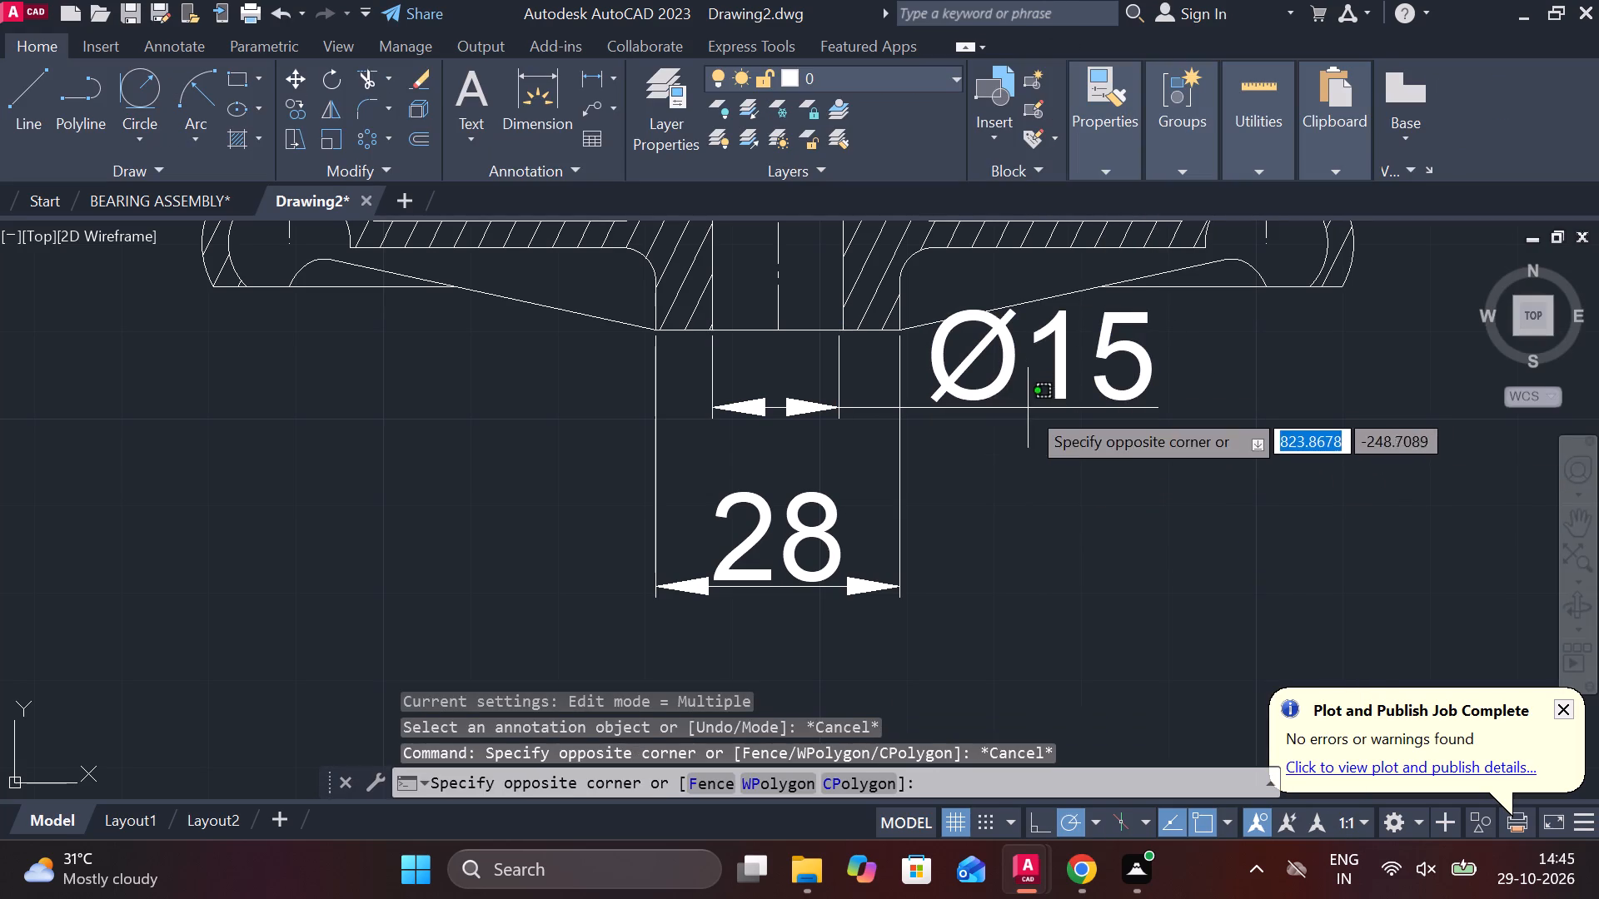
pyautogui.press('Escape')
pyautogui.click(1030, 415)
pyautogui.press('Escape')
pyautogui.click(1106, 336)
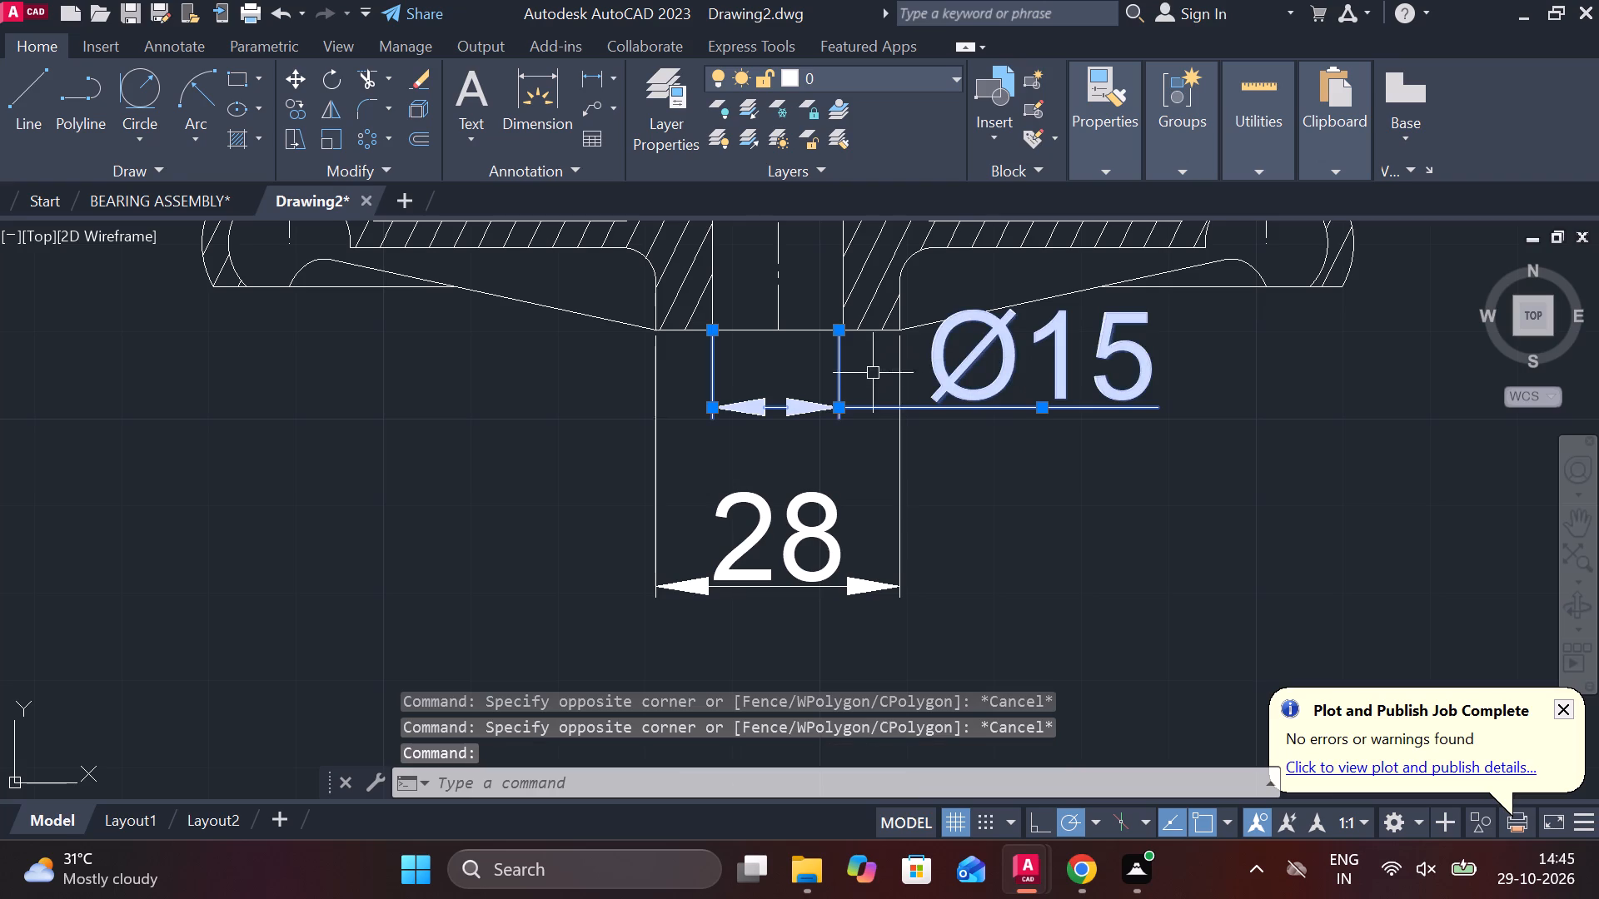
pyautogui.click(839, 429)
pyautogui.click(836, 424)
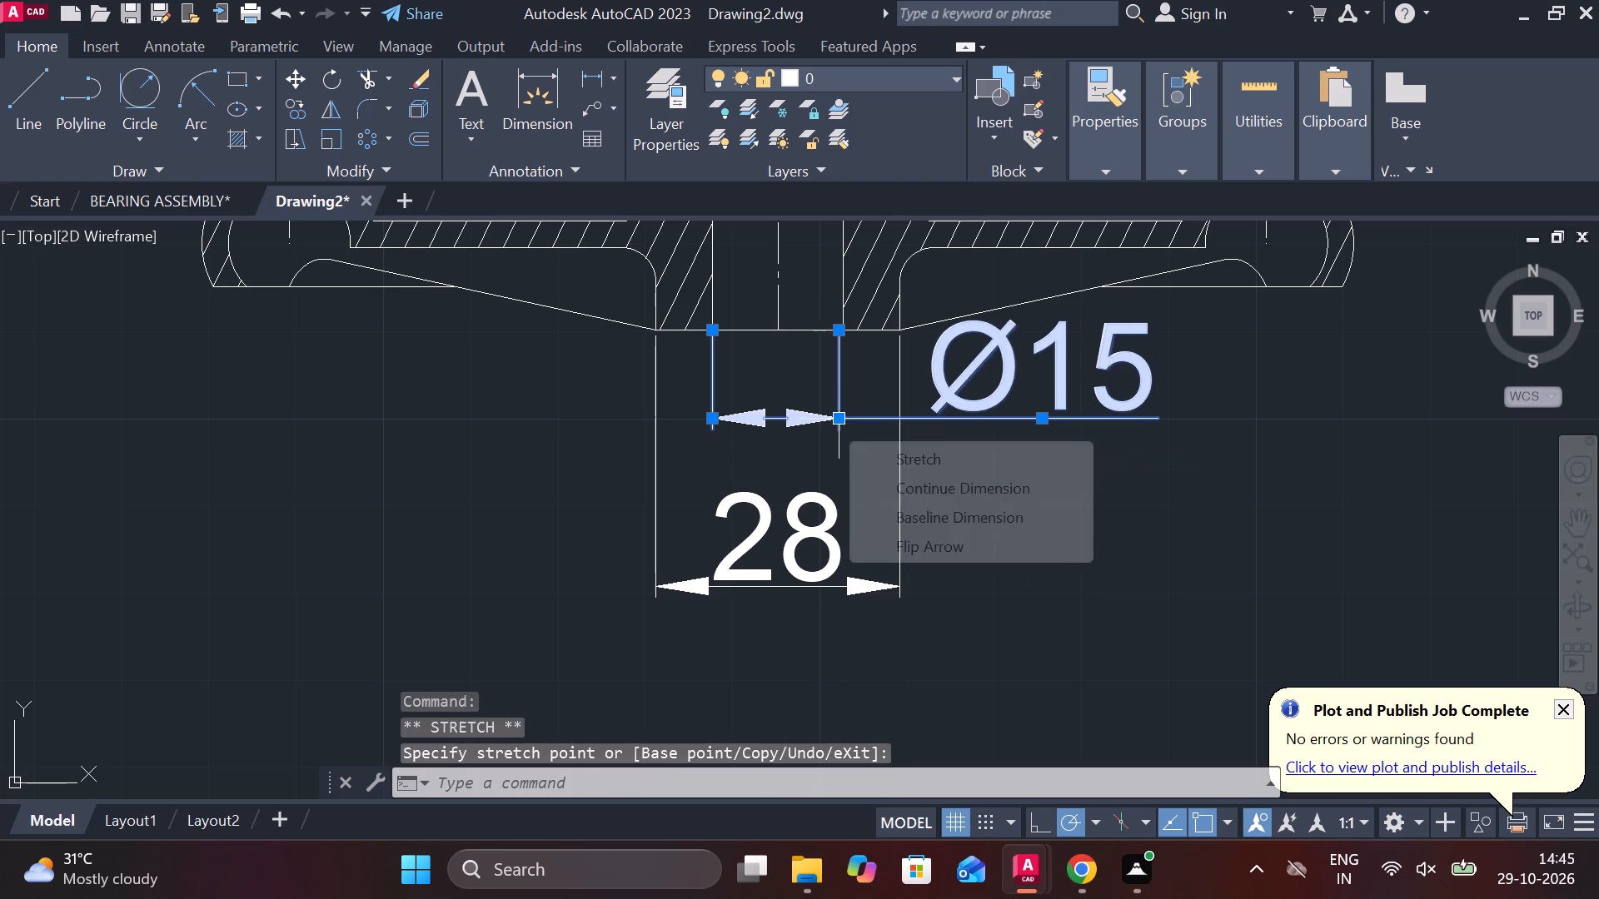
pyautogui.click(843, 442)
pyautogui.press('Escape')
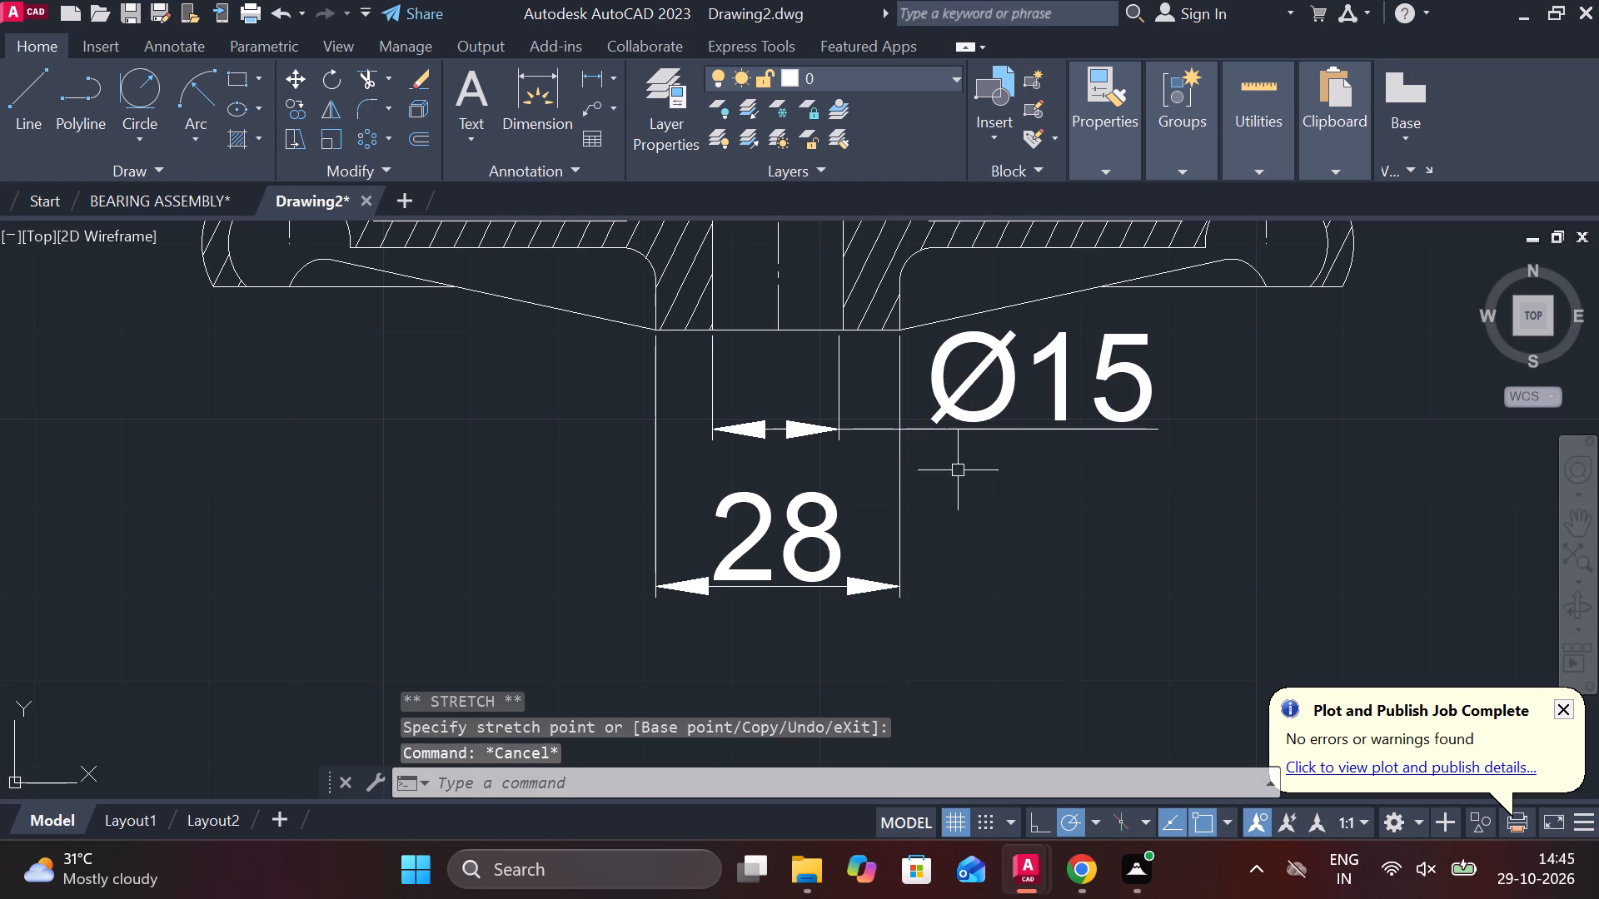
# Add a diameter symbol in front of the hub outer width dimension text so it reads Ø28.
pyautogui.doubleClick(809, 541)
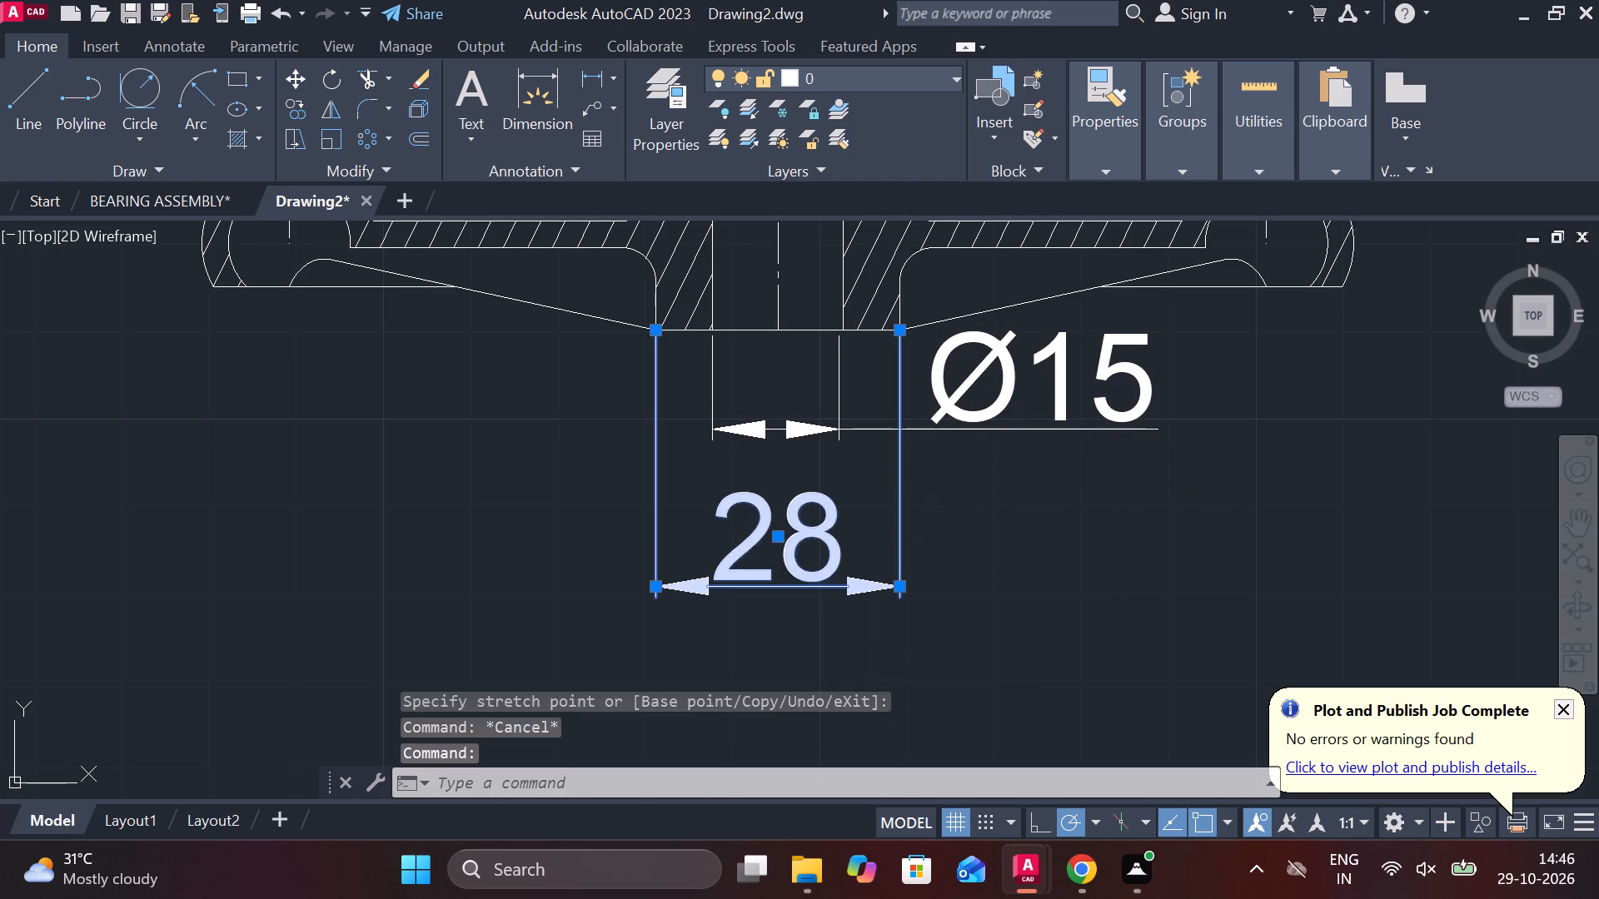
pyautogui.click(1070, 132)
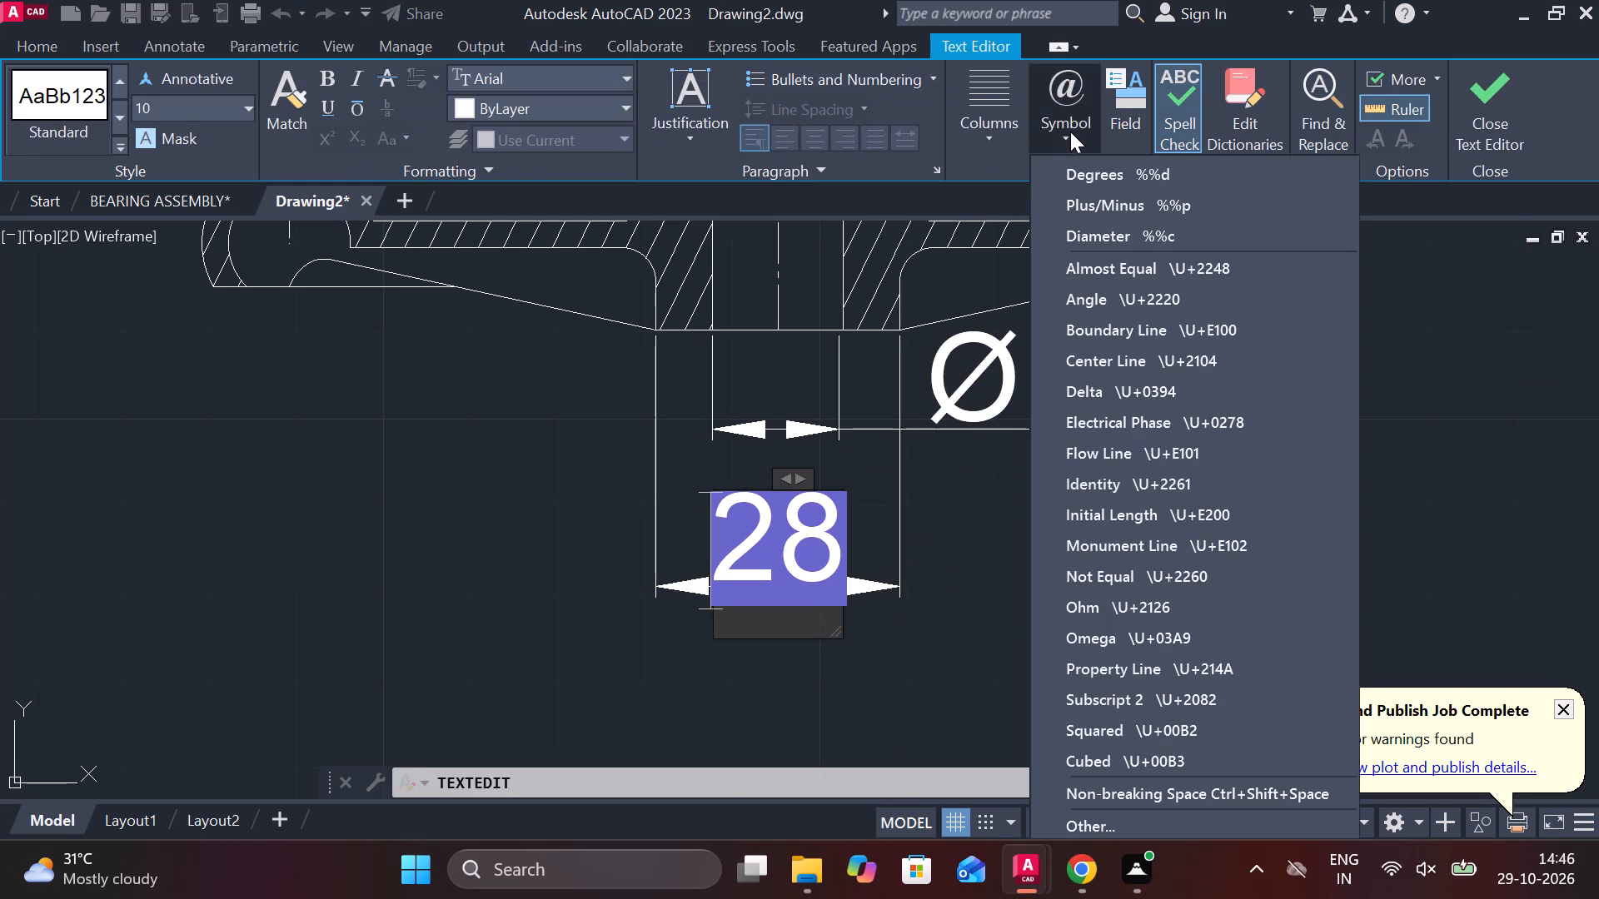
pyautogui.click(1125, 229)
pyautogui.click(1462, 125)
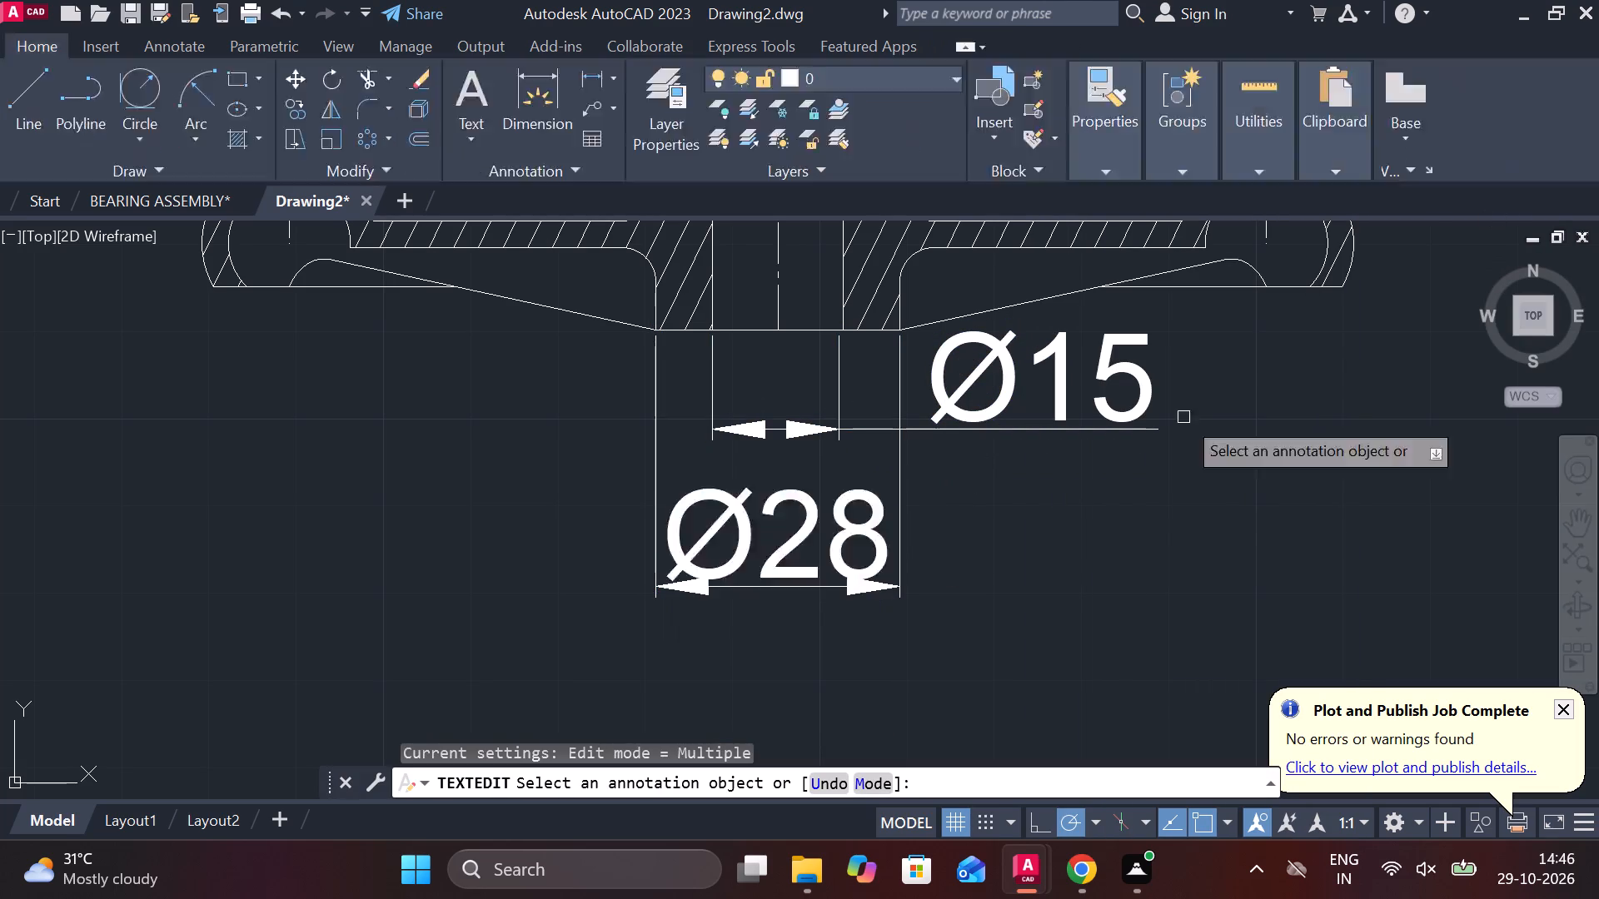
pyautogui.press('Escape')
# Shift the Ø28 dimension text to the right, outside the extension lines, with its dimension line slightly higher under the Ø15 dimension.
pyautogui.click(846, 549)
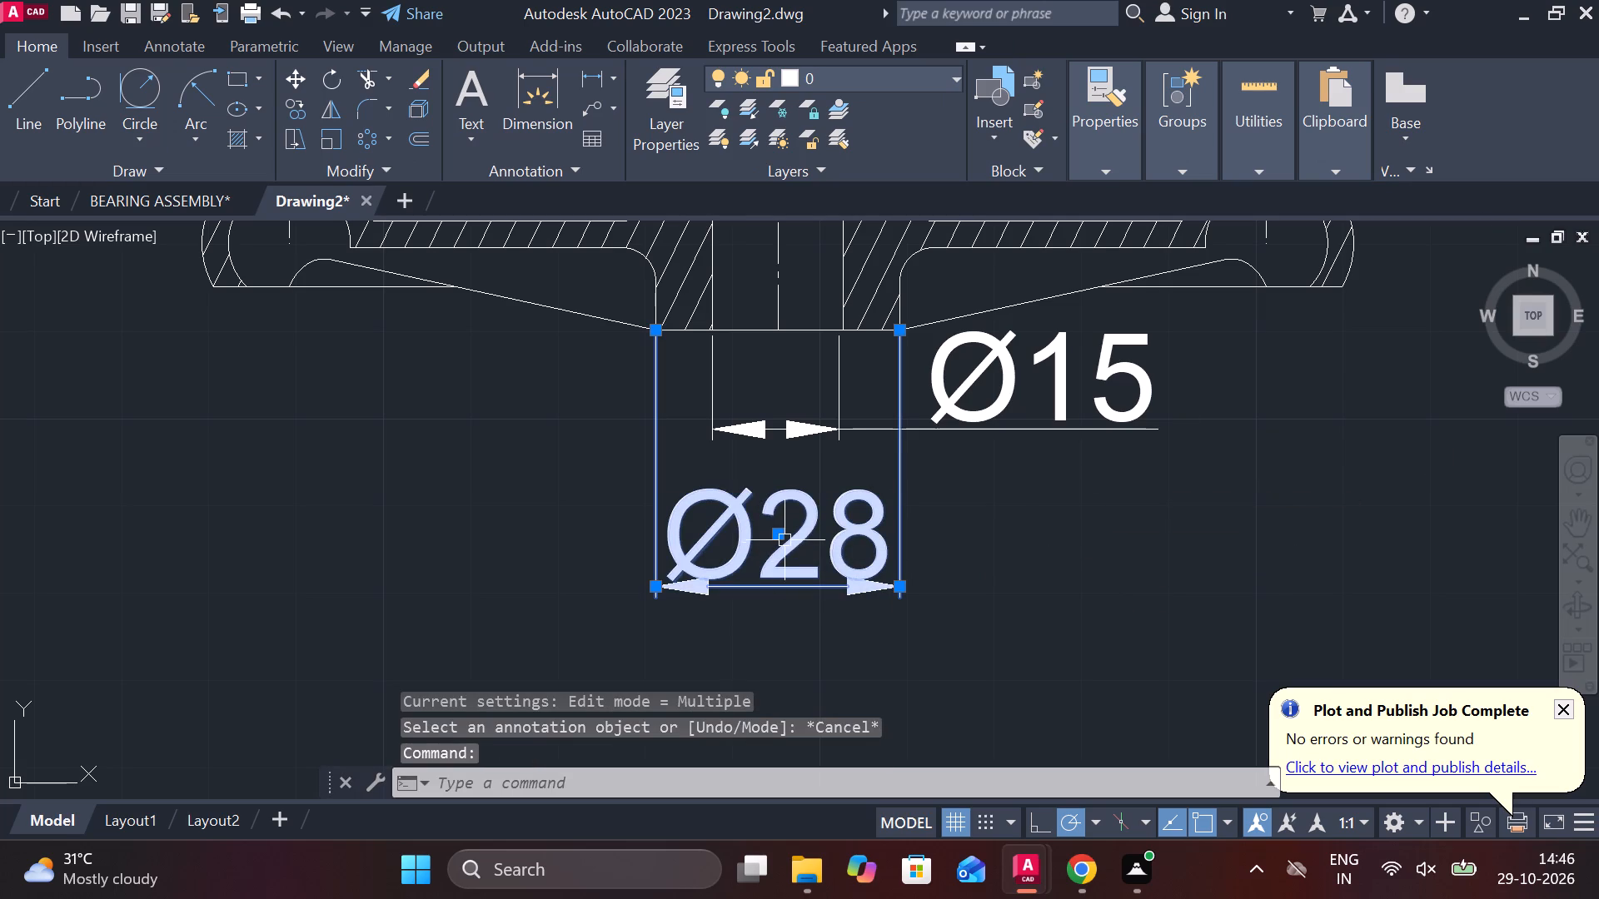
pyautogui.click(775, 536)
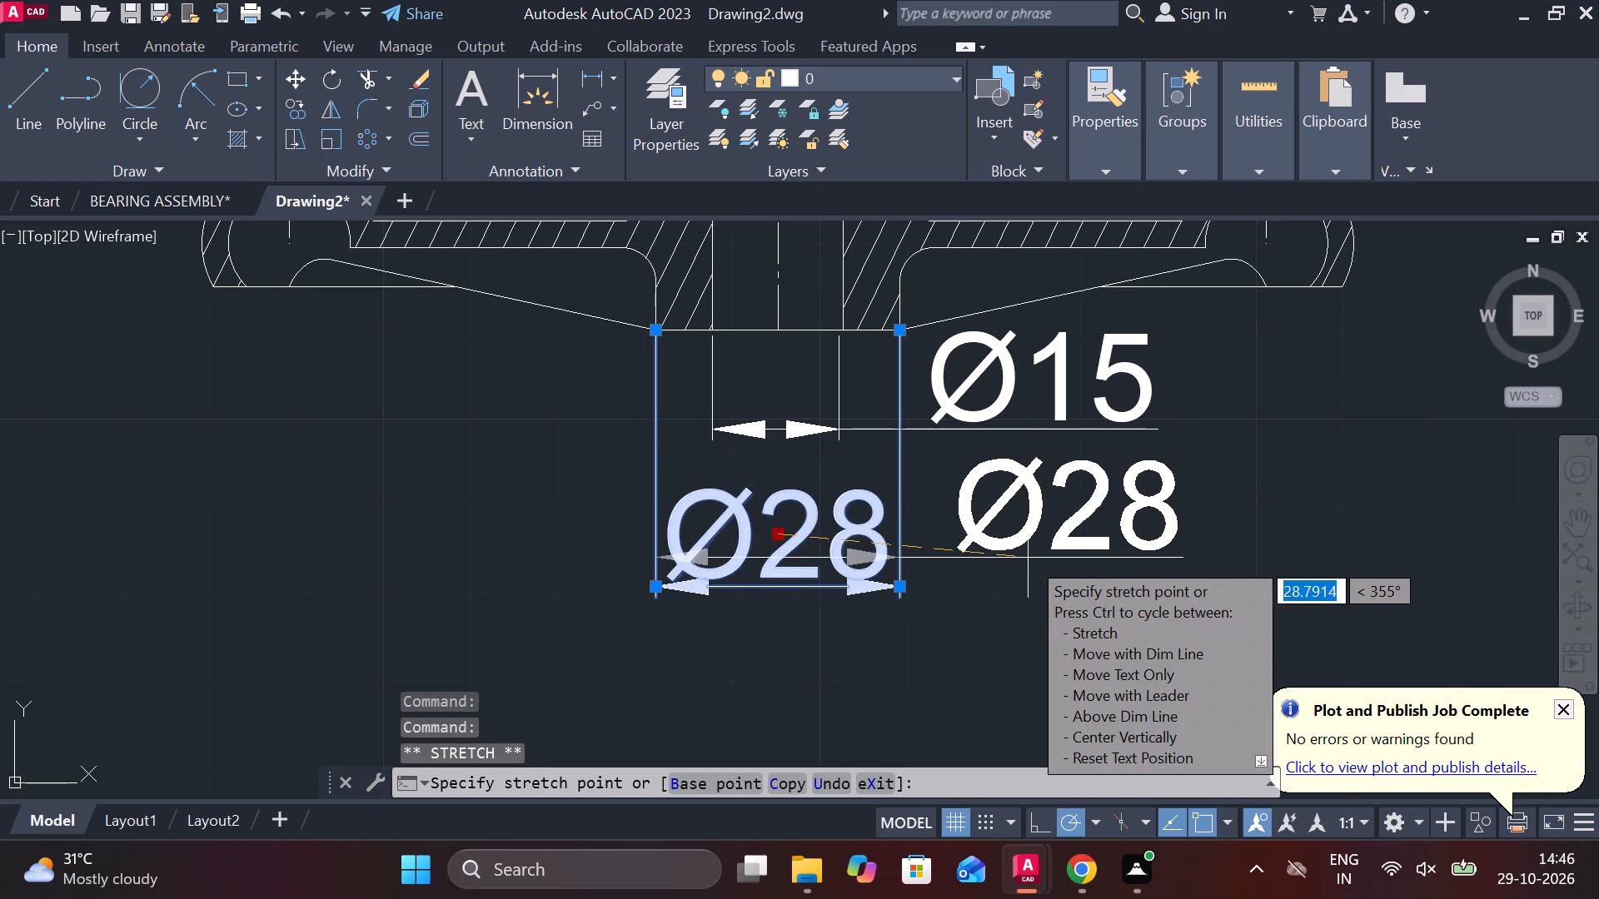
pyautogui.click(1024, 558)
pyautogui.press('Escape')
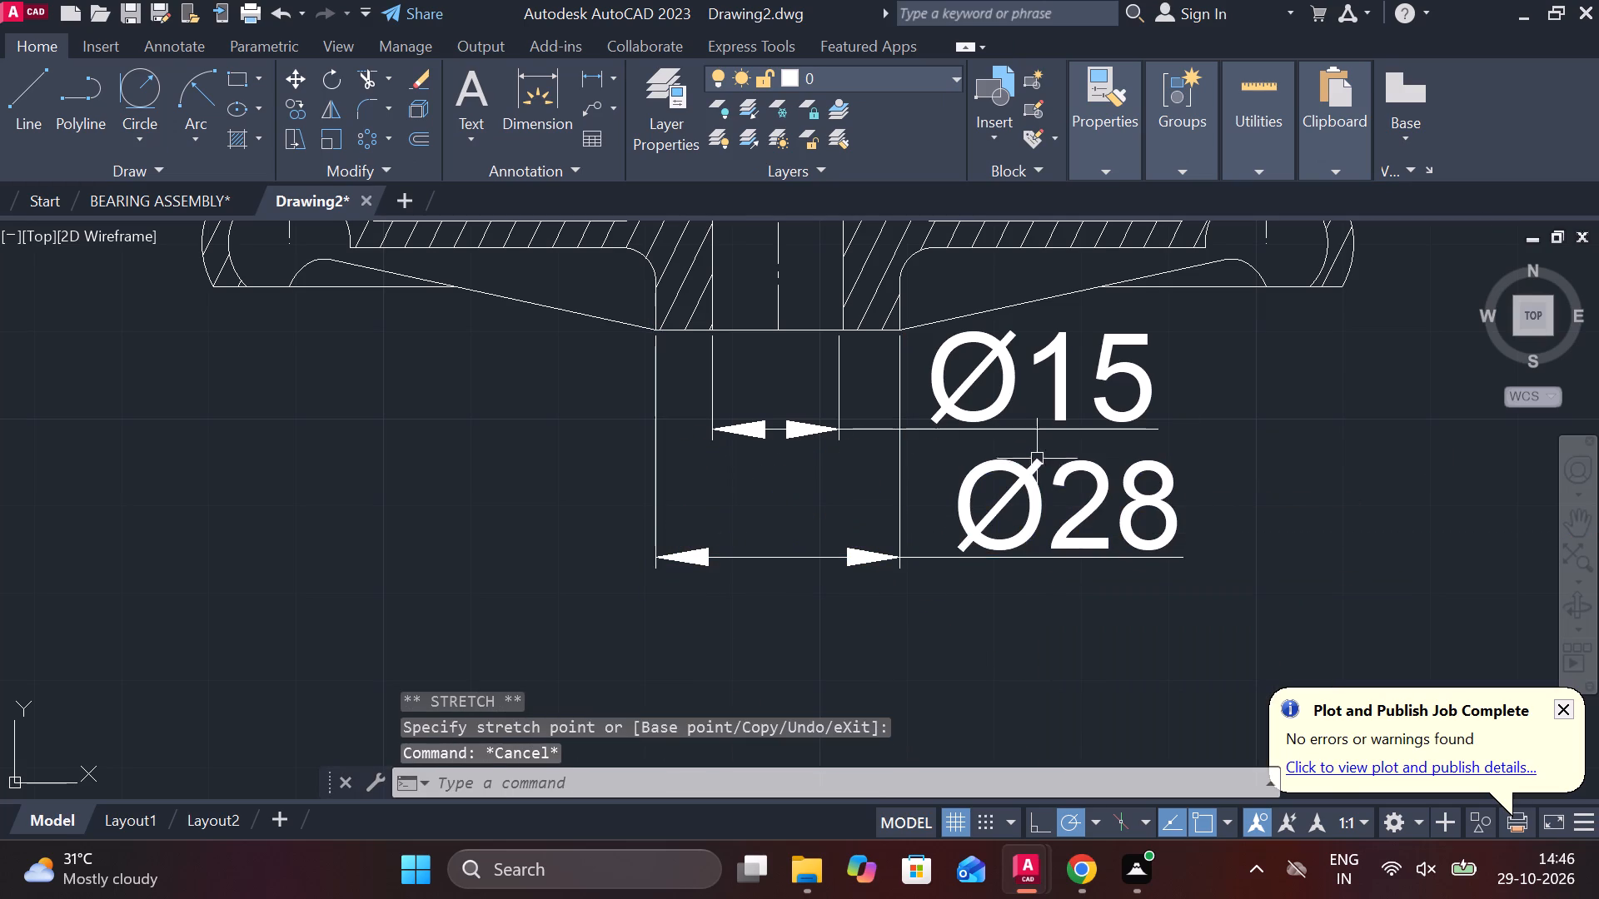
# Add a vertical linear dimension from the section's top edge to the small hub hole's centre, placed left of the hub.
pyautogui.scroll(-1, 900, 427)
pyautogui.moveTo(980, 410); pyautogui.dragTo(1038, 647, button='middle')
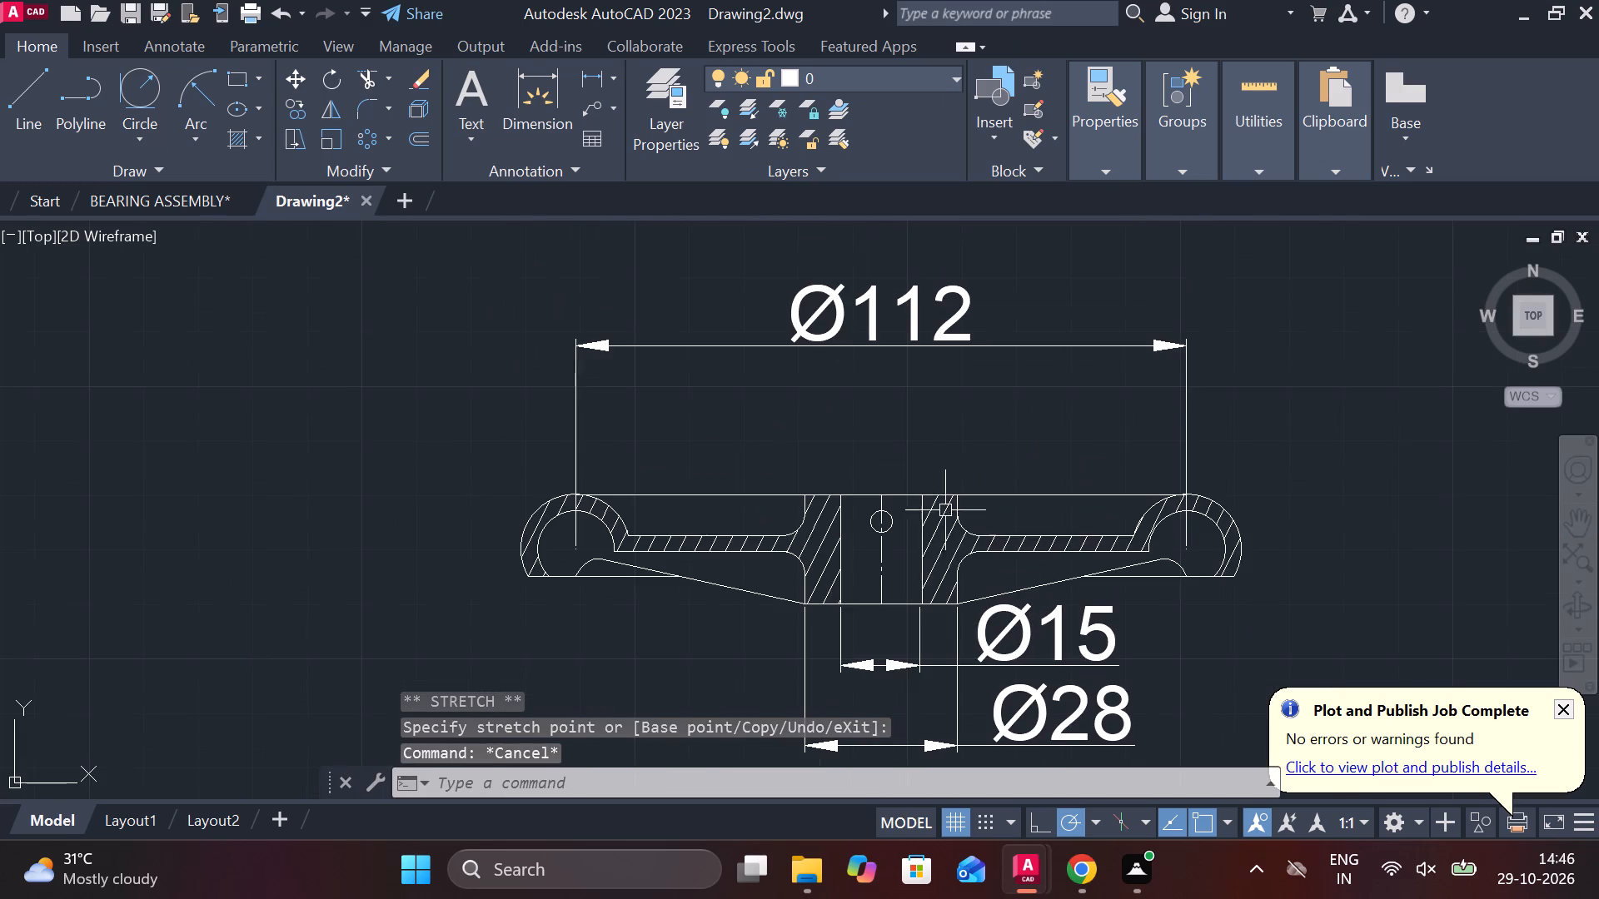
pyautogui.click(591, 82)
pyautogui.scroll(2, 907, 512)
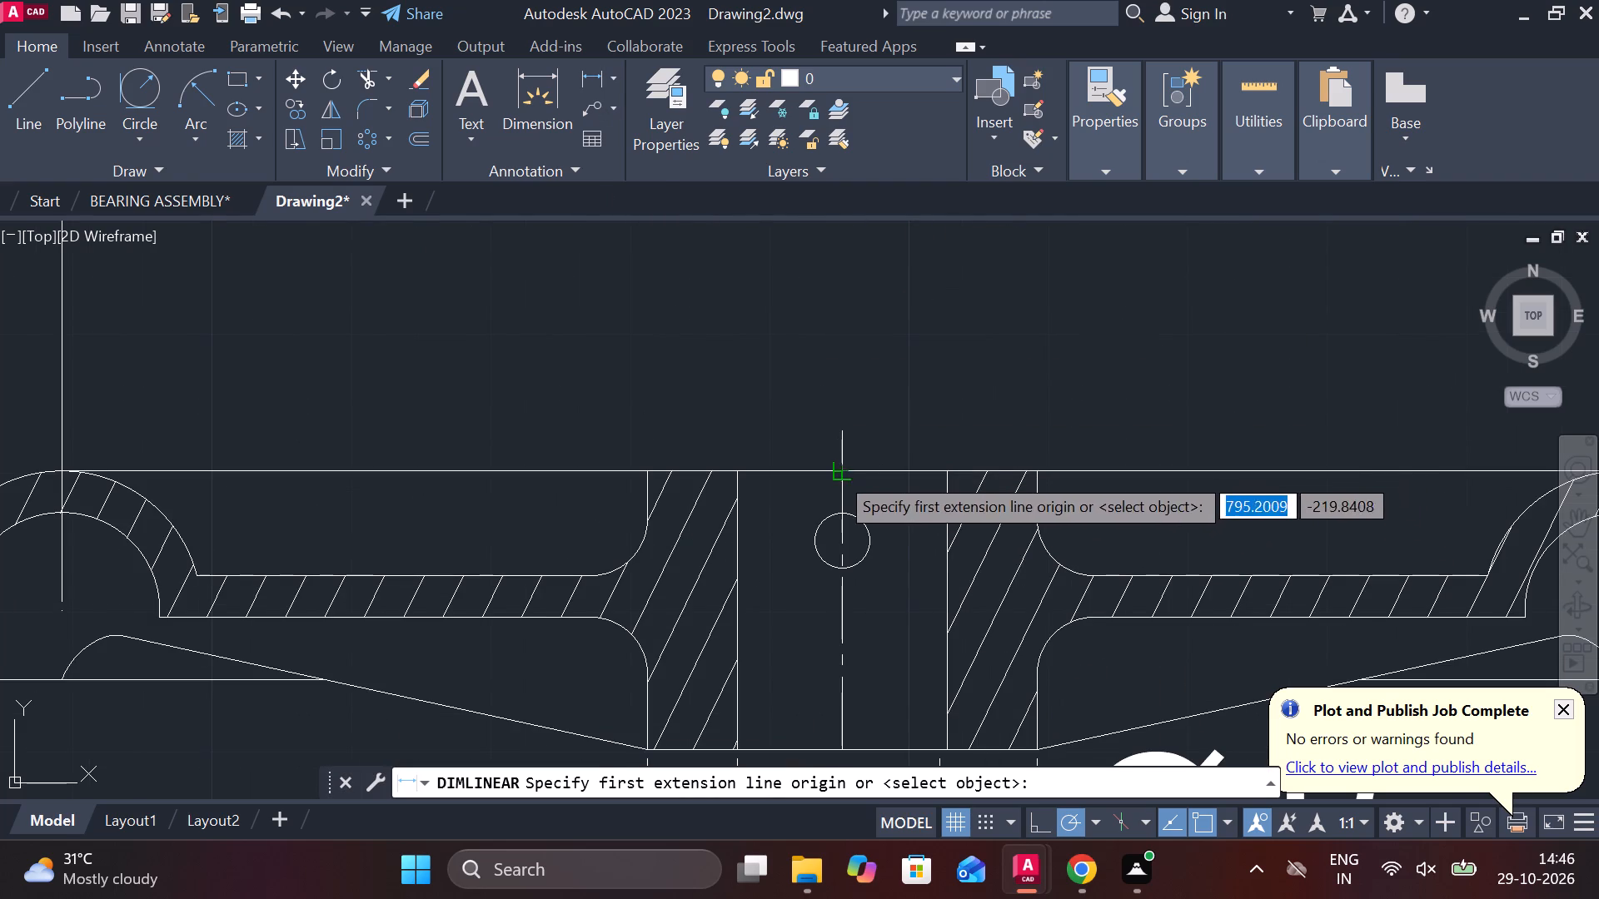
pyautogui.click(836, 473)
pyautogui.click(846, 548)
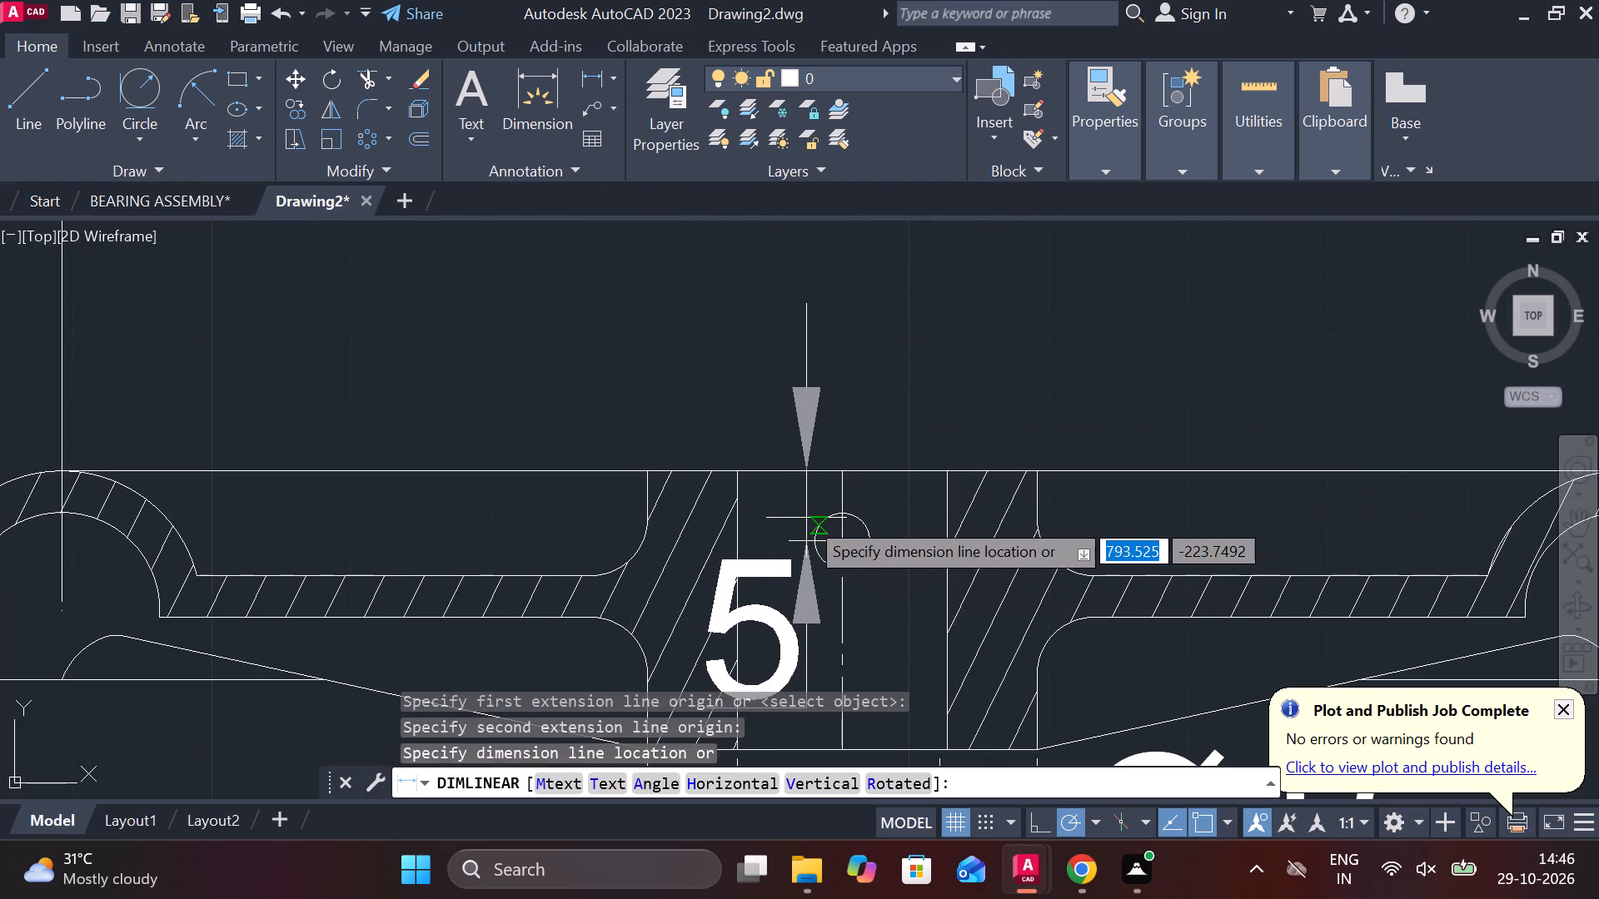
pyautogui.scroll(-2, 648, 475)
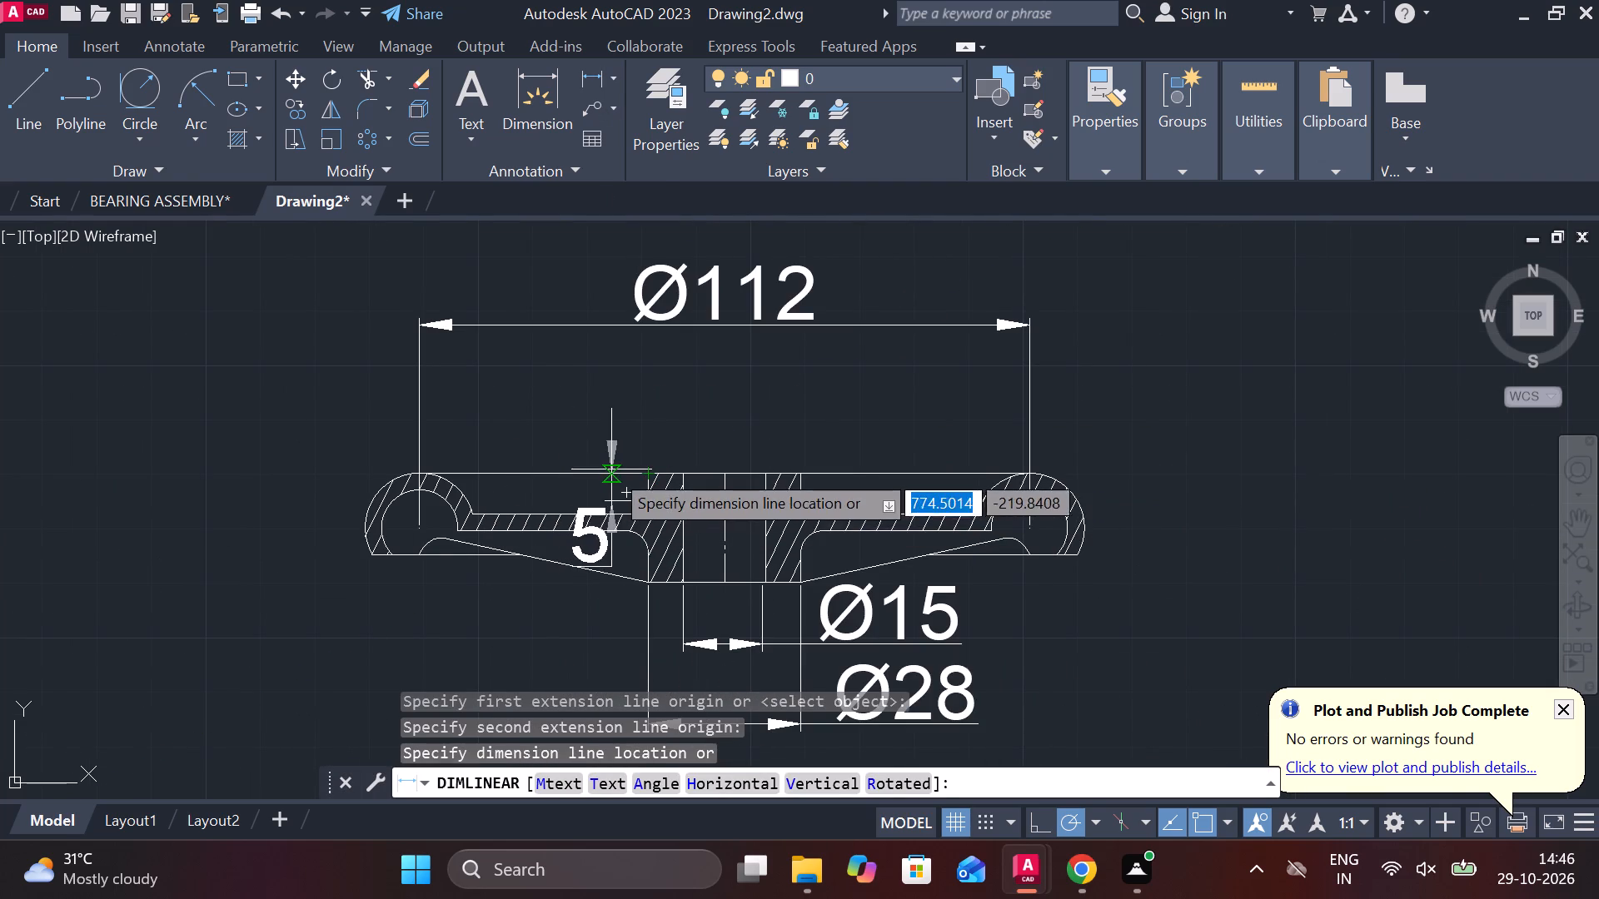
pyautogui.click(611, 469)
pyautogui.press('Escape')
# Move the small hole's vertical position dimension over the hub's left wall, with its text above the section.
pyautogui.click(614, 520)
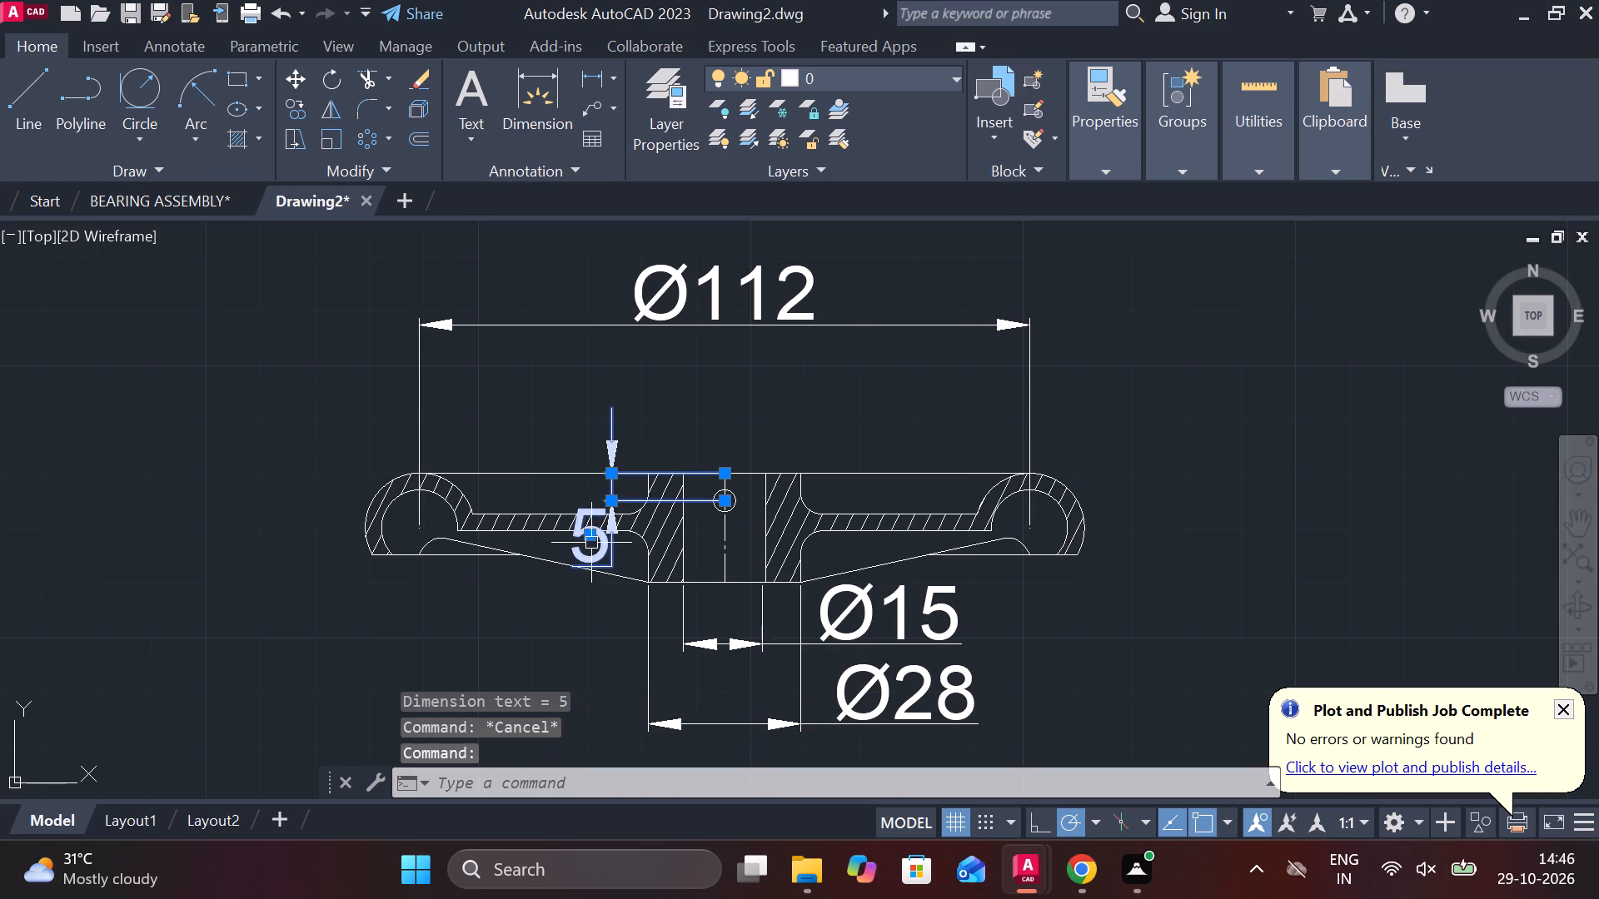
pyautogui.click(590, 531)
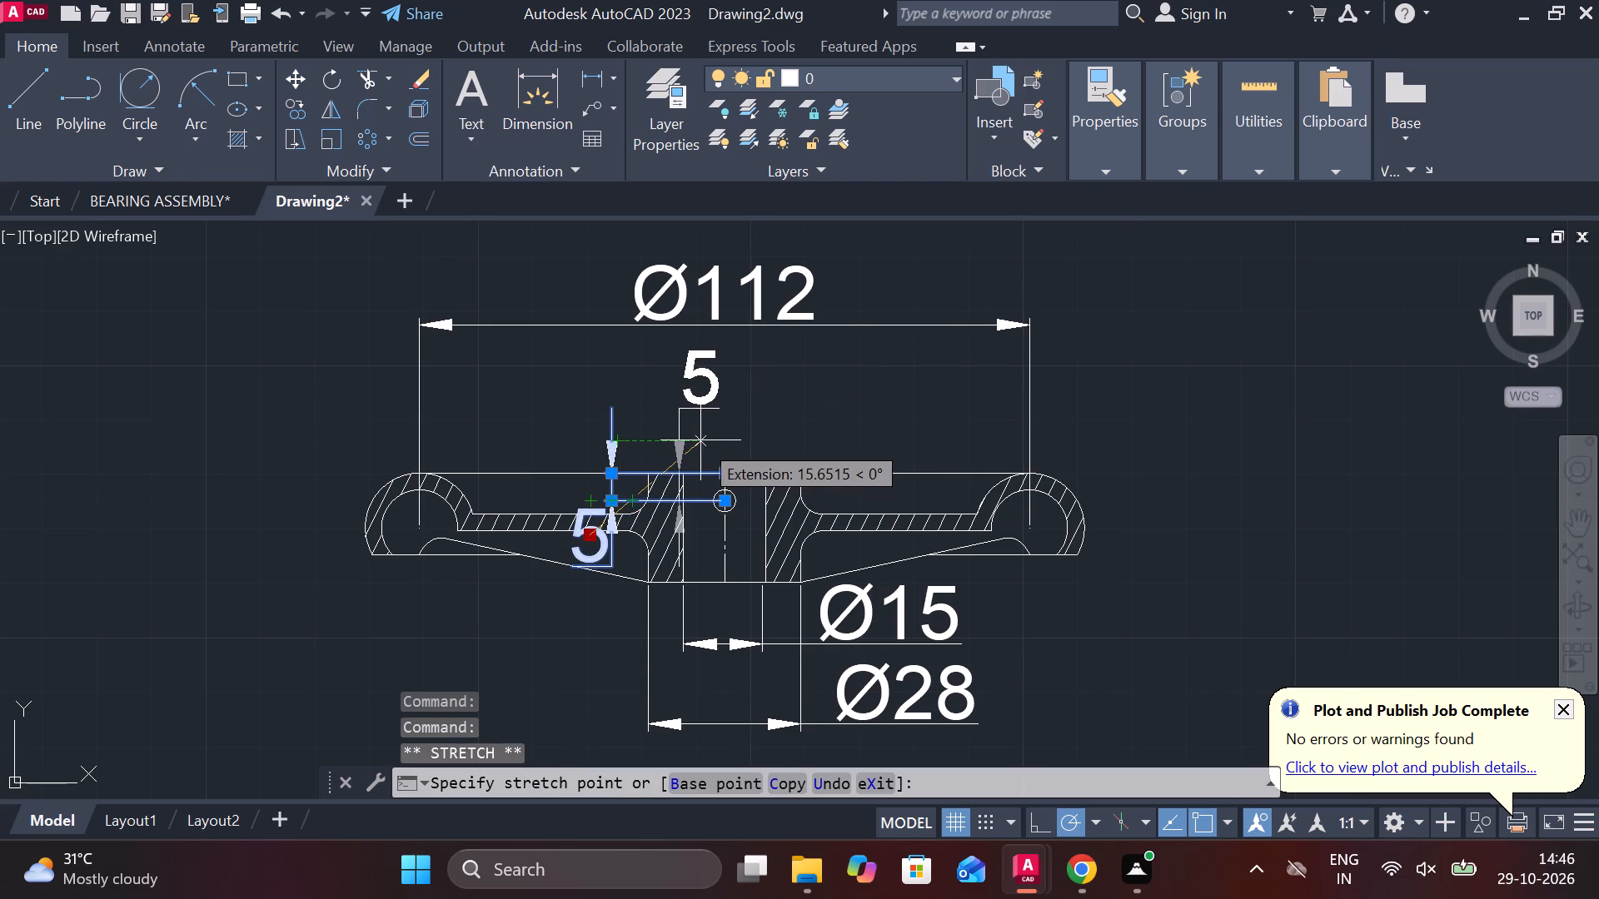
pyautogui.scroll(2, 700, 440)
pyautogui.click(670, 454)
pyautogui.press('Escape')
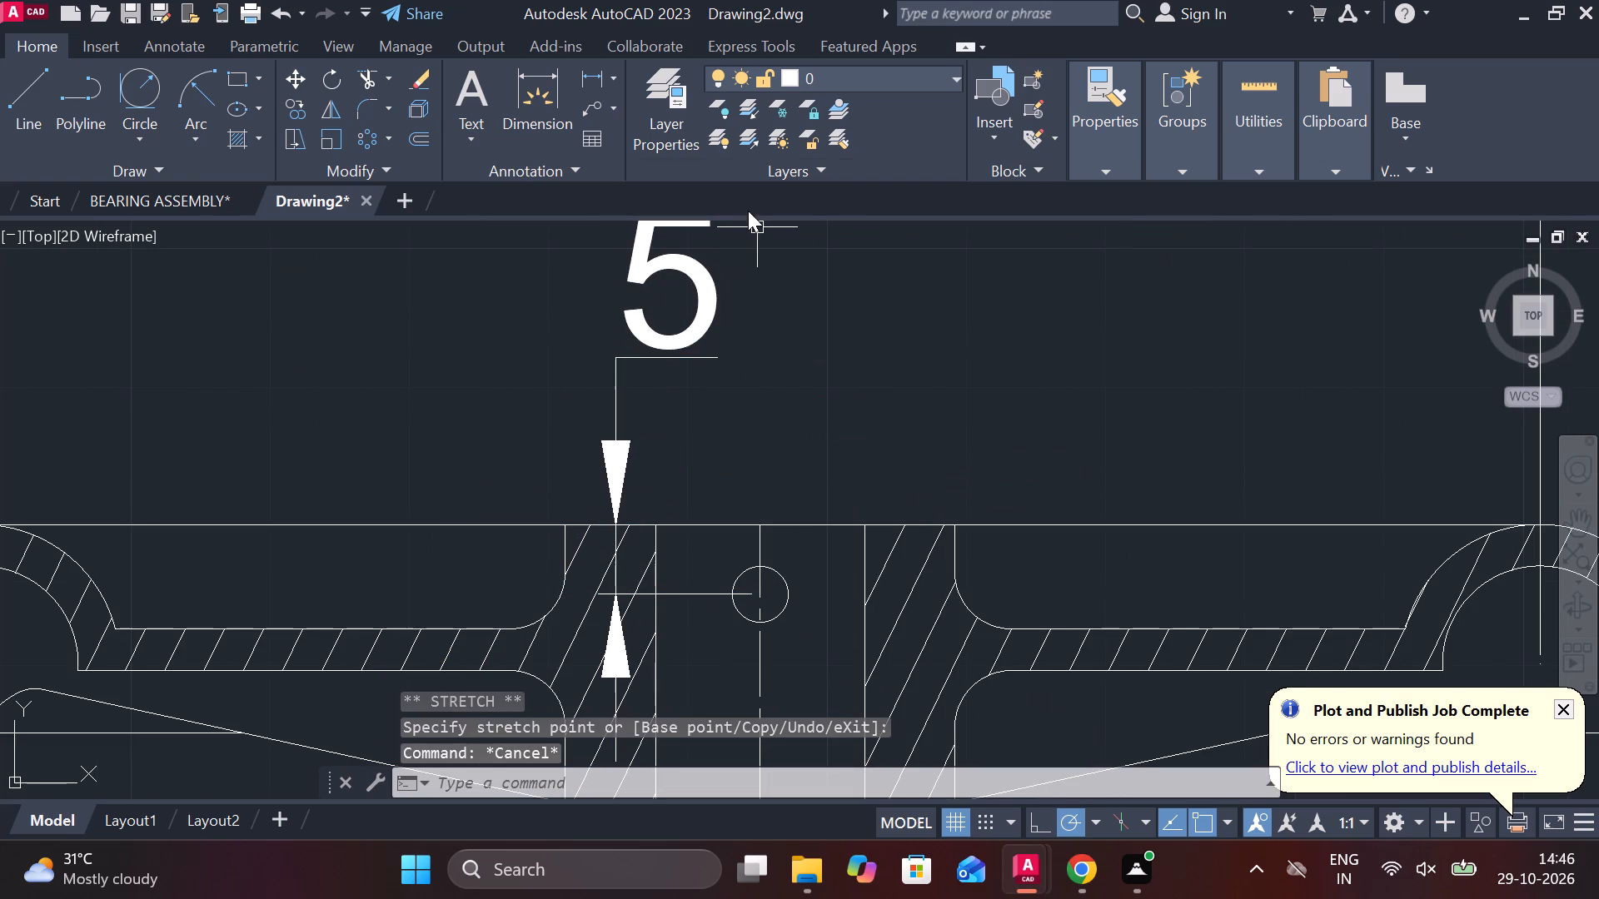
# Add a diameter dimension to the small hole in the hub, placing its text above the section.
pyautogui.click(595, 79)
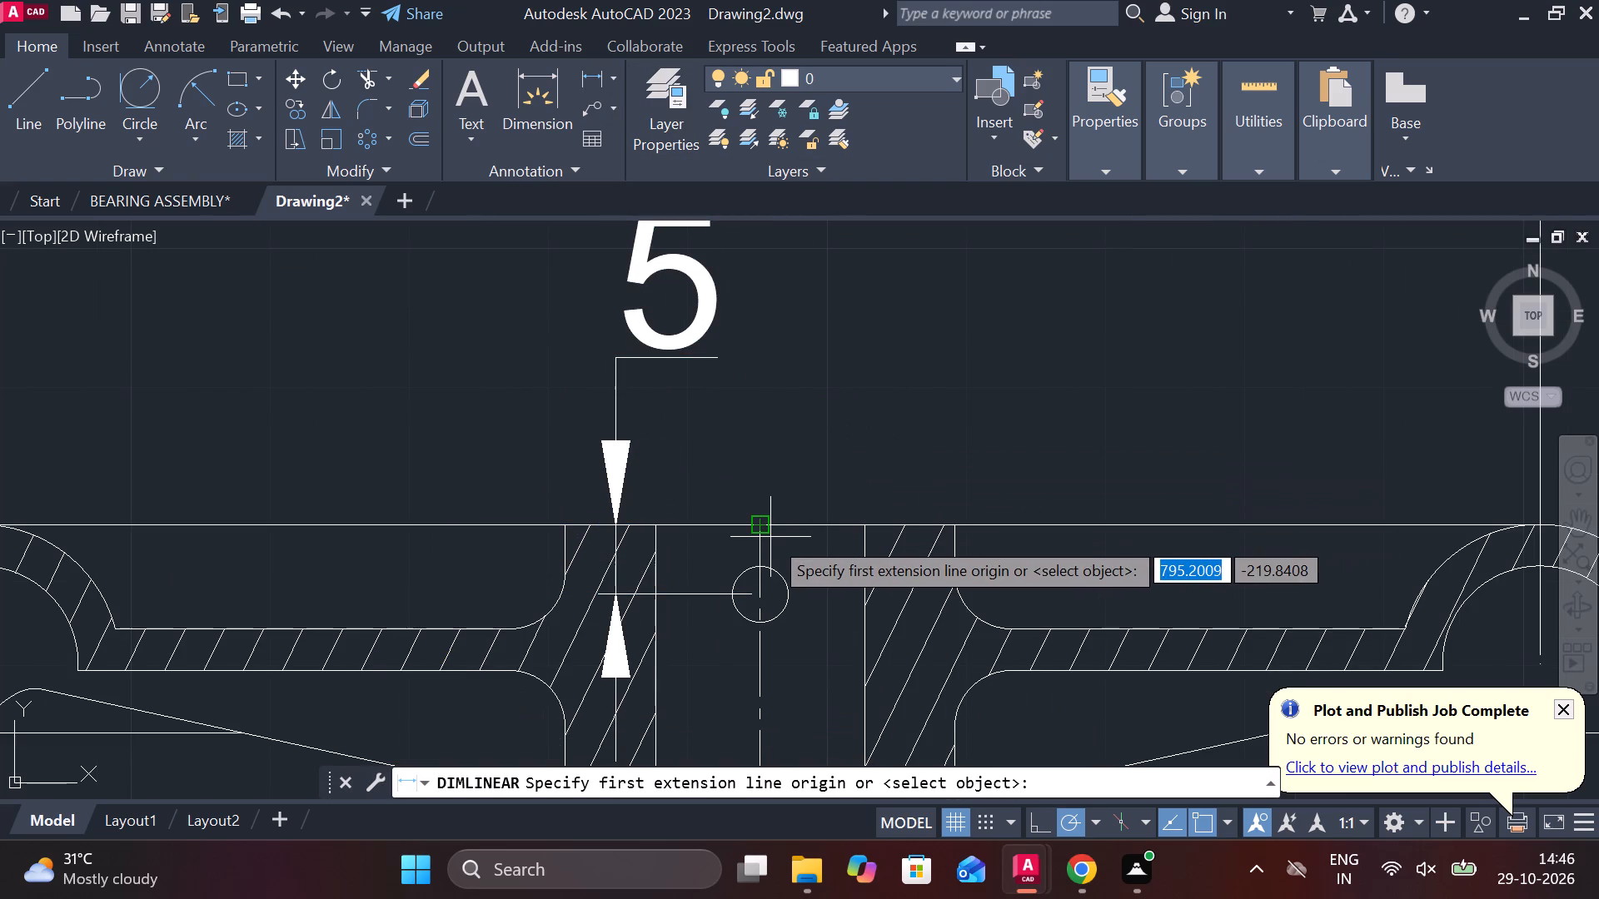
pyautogui.press('Escape')
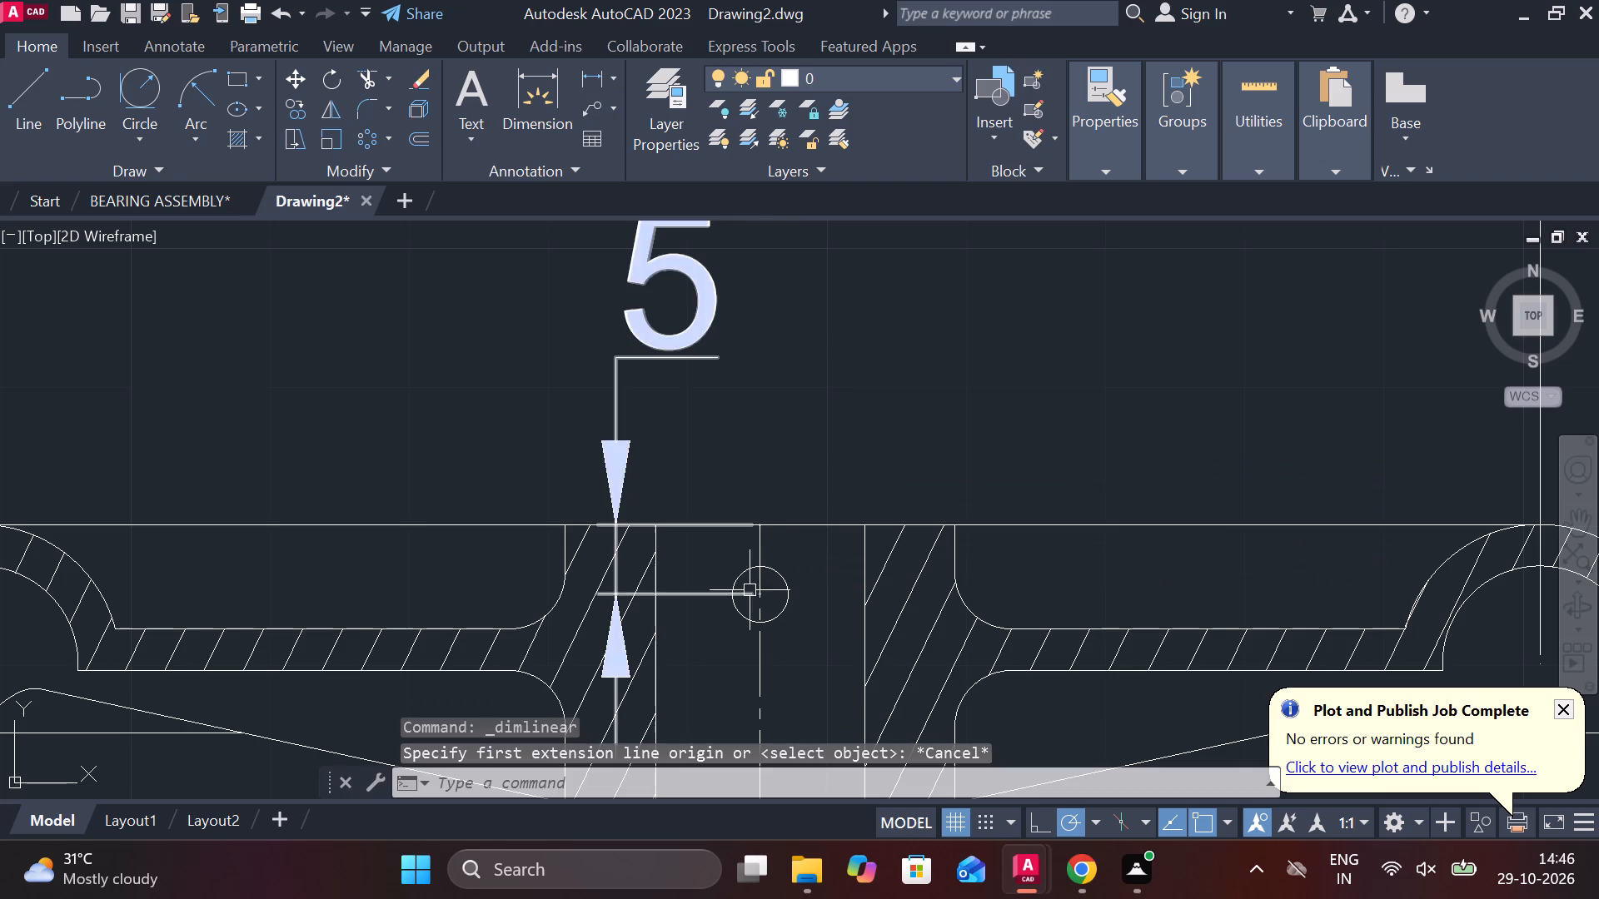
pyautogui.click(618, 87)
pyautogui.click(648, 386)
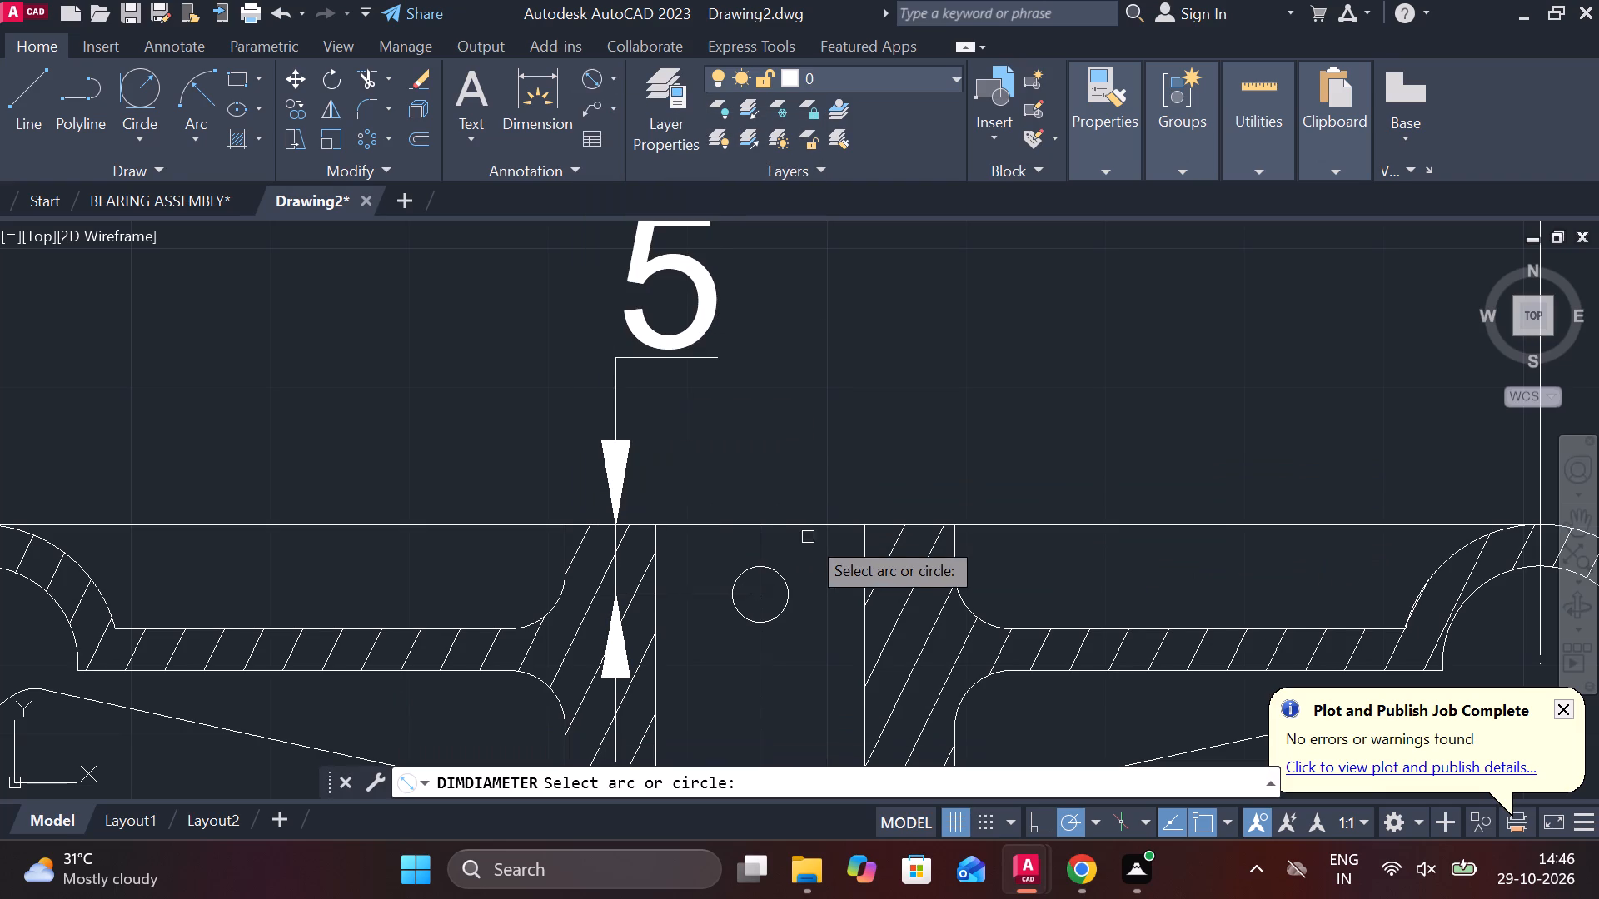
pyautogui.click(790, 583)
pyautogui.click(802, 411)
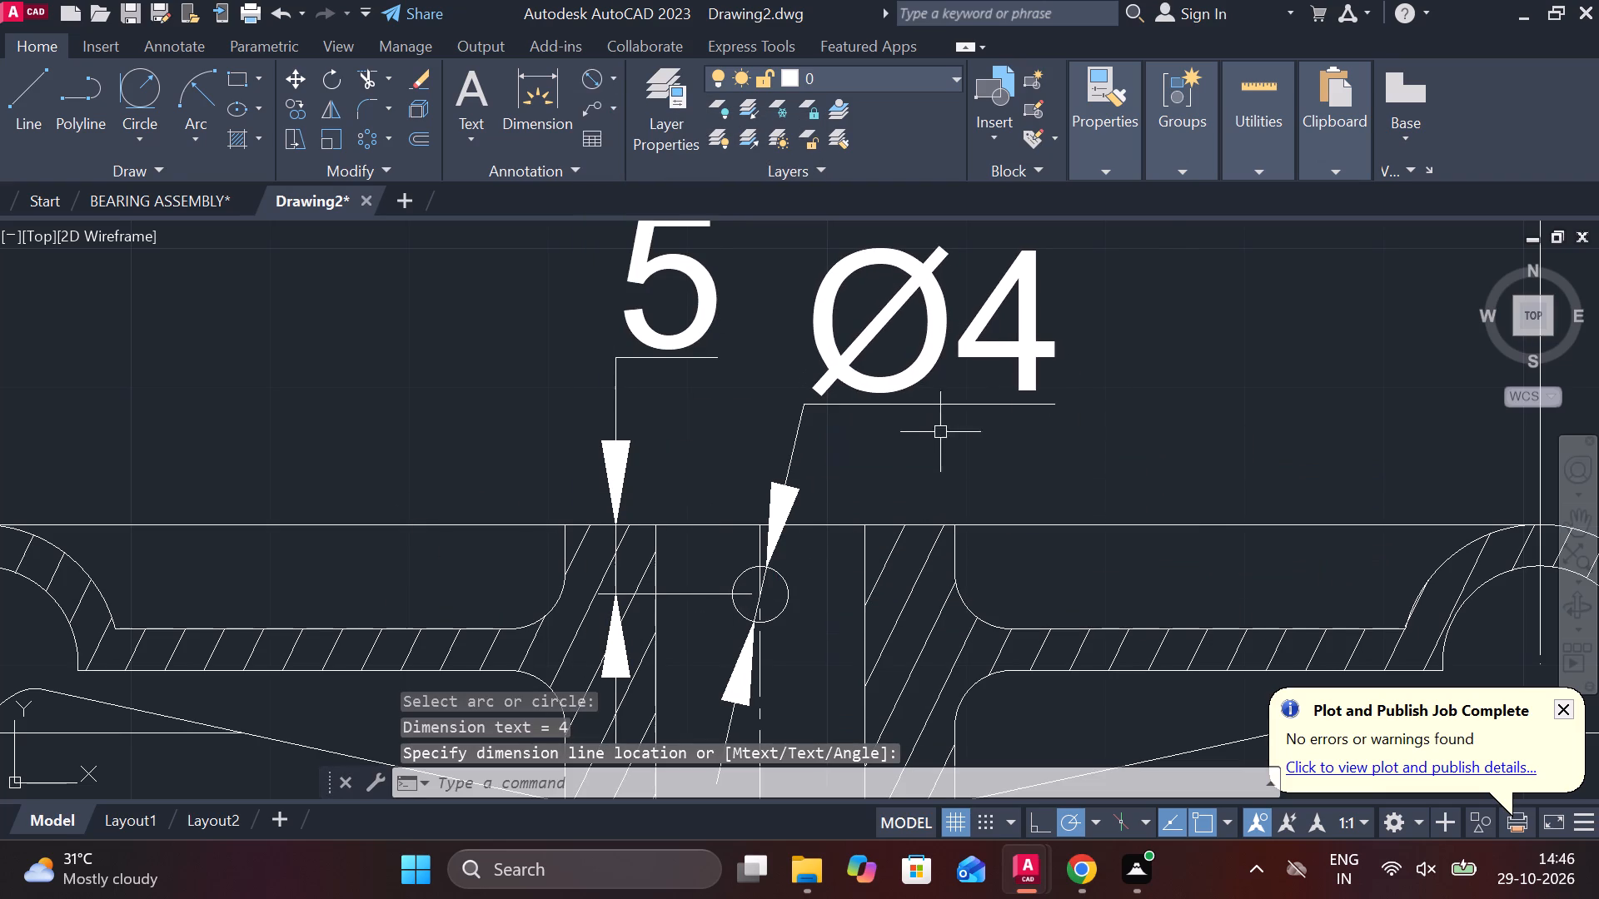
# Add a radius dimension to the upper fillet between the left web and hub, with its text above the web.
pyautogui.click(608, 74)
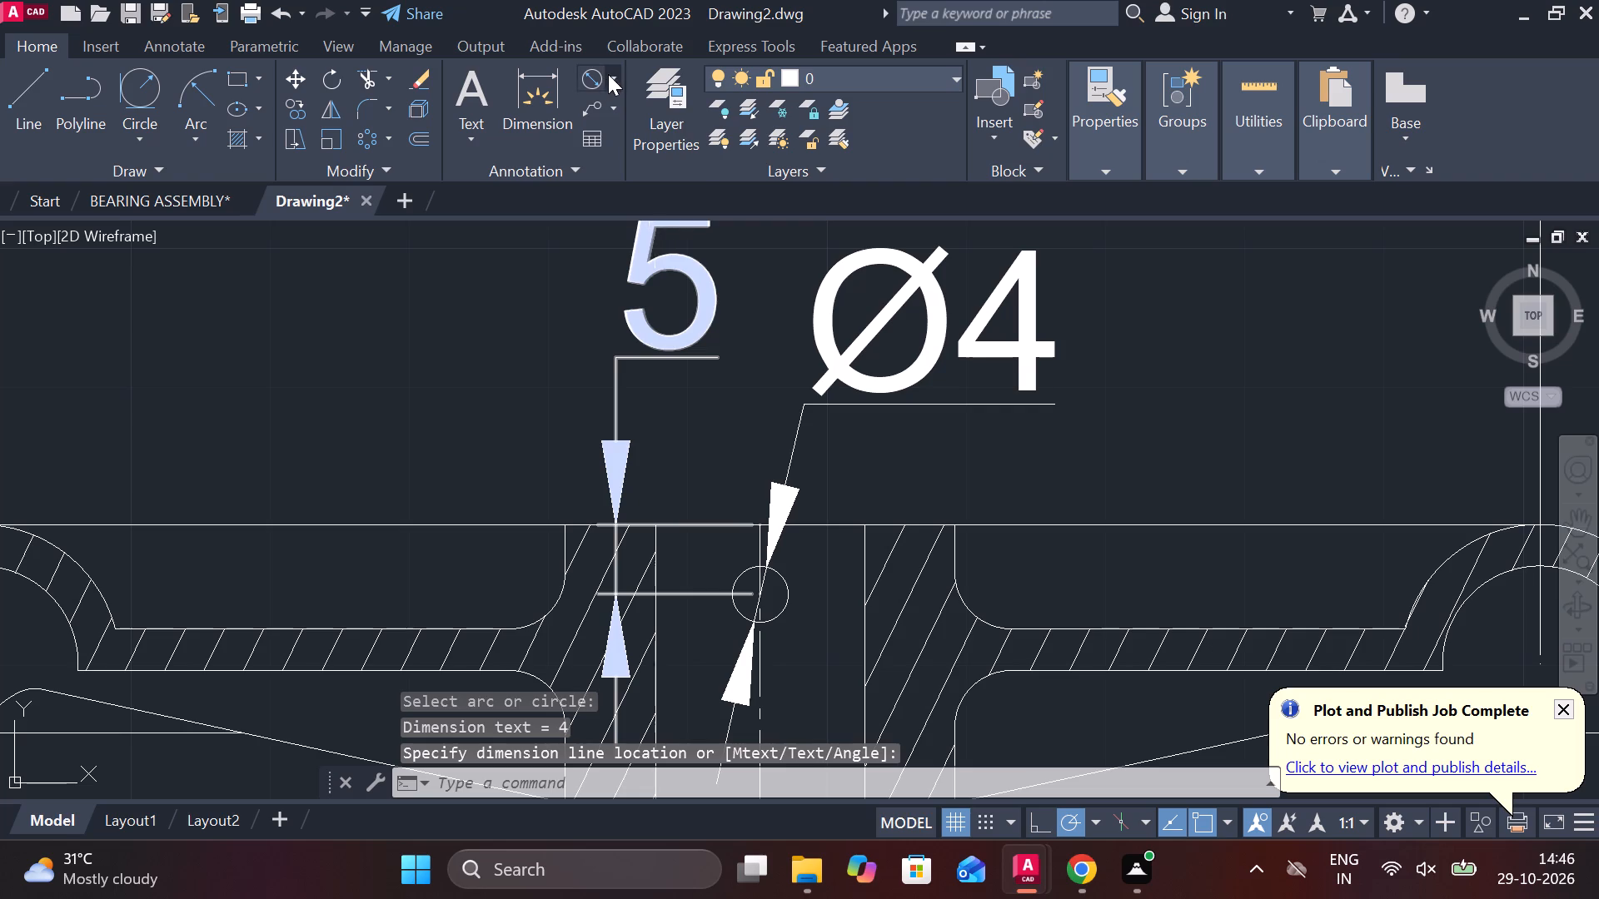
pyautogui.click(645, 320)
pyautogui.moveTo(763, 522); pyautogui.dragTo(908, 452, button='middle')
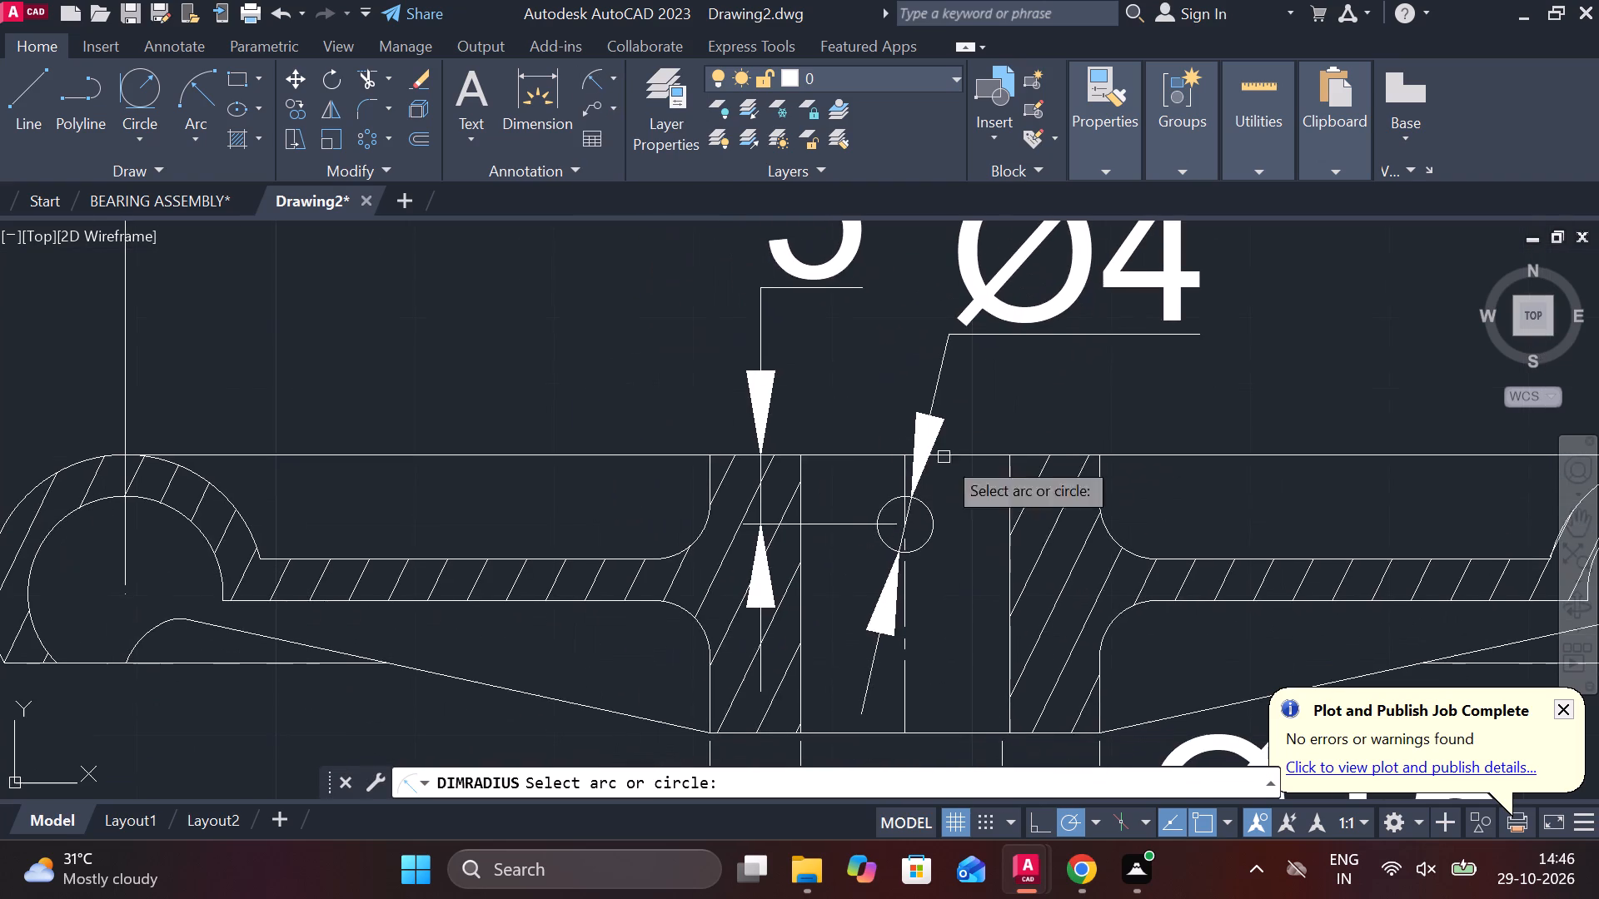
pyautogui.click(687, 544)
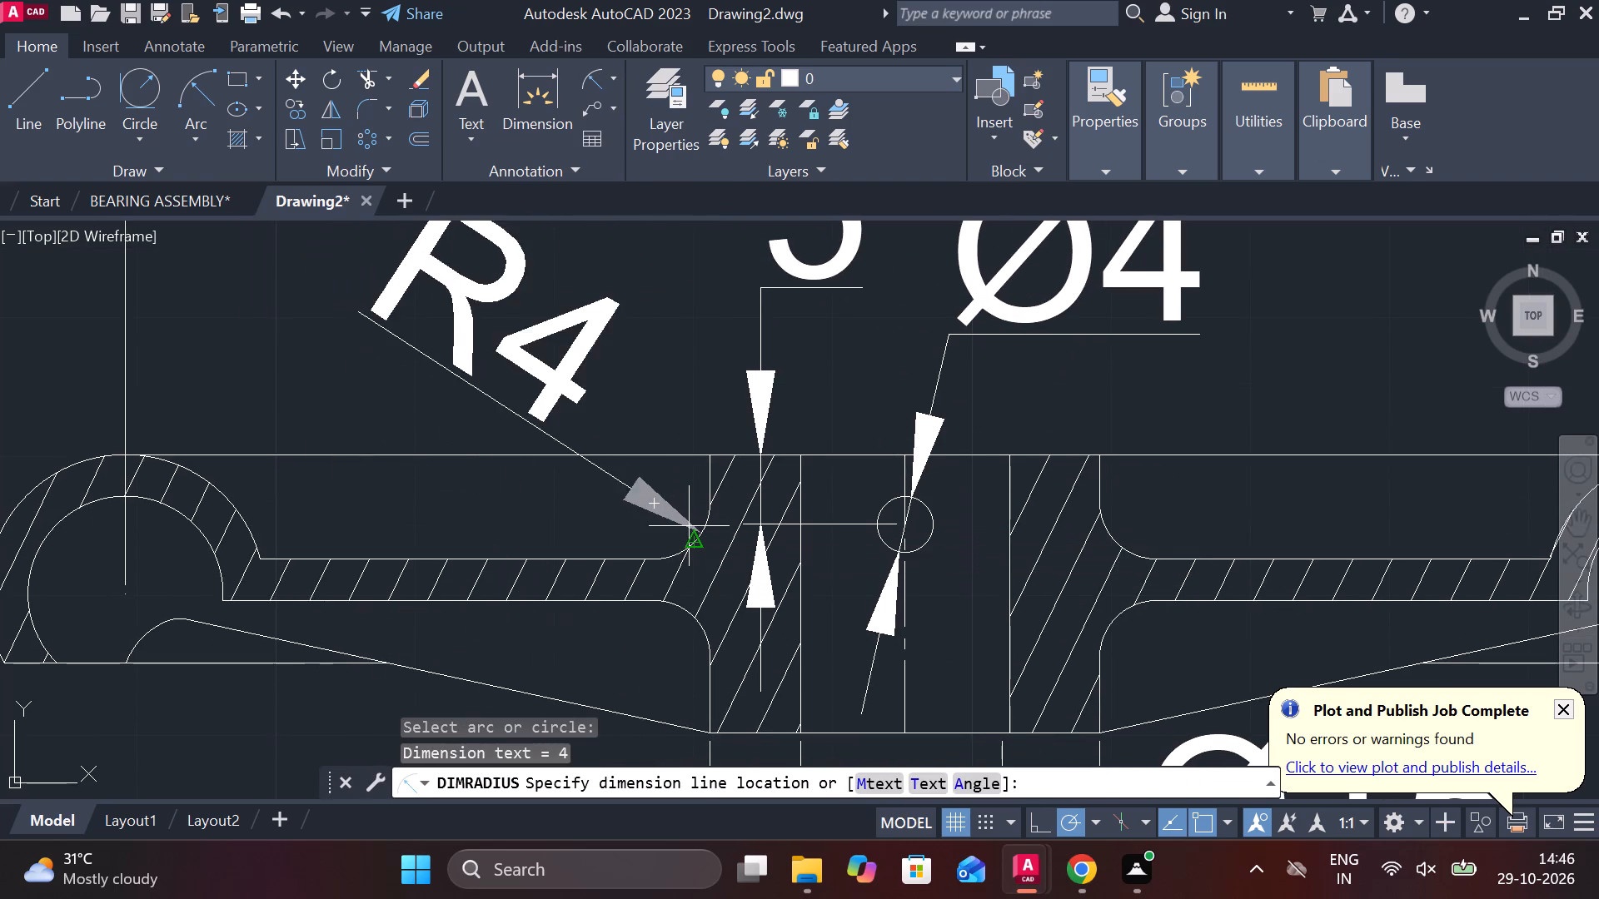
pyautogui.click(696, 548)
# Add a radius dimension to the small arc where the sloped lower edge meets the right rim, with text below the section.
pyautogui.scroll(-2, 878, 520)
pyautogui.moveTo(949, 584); pyautogui.dragTo(939, 584, button='middle')
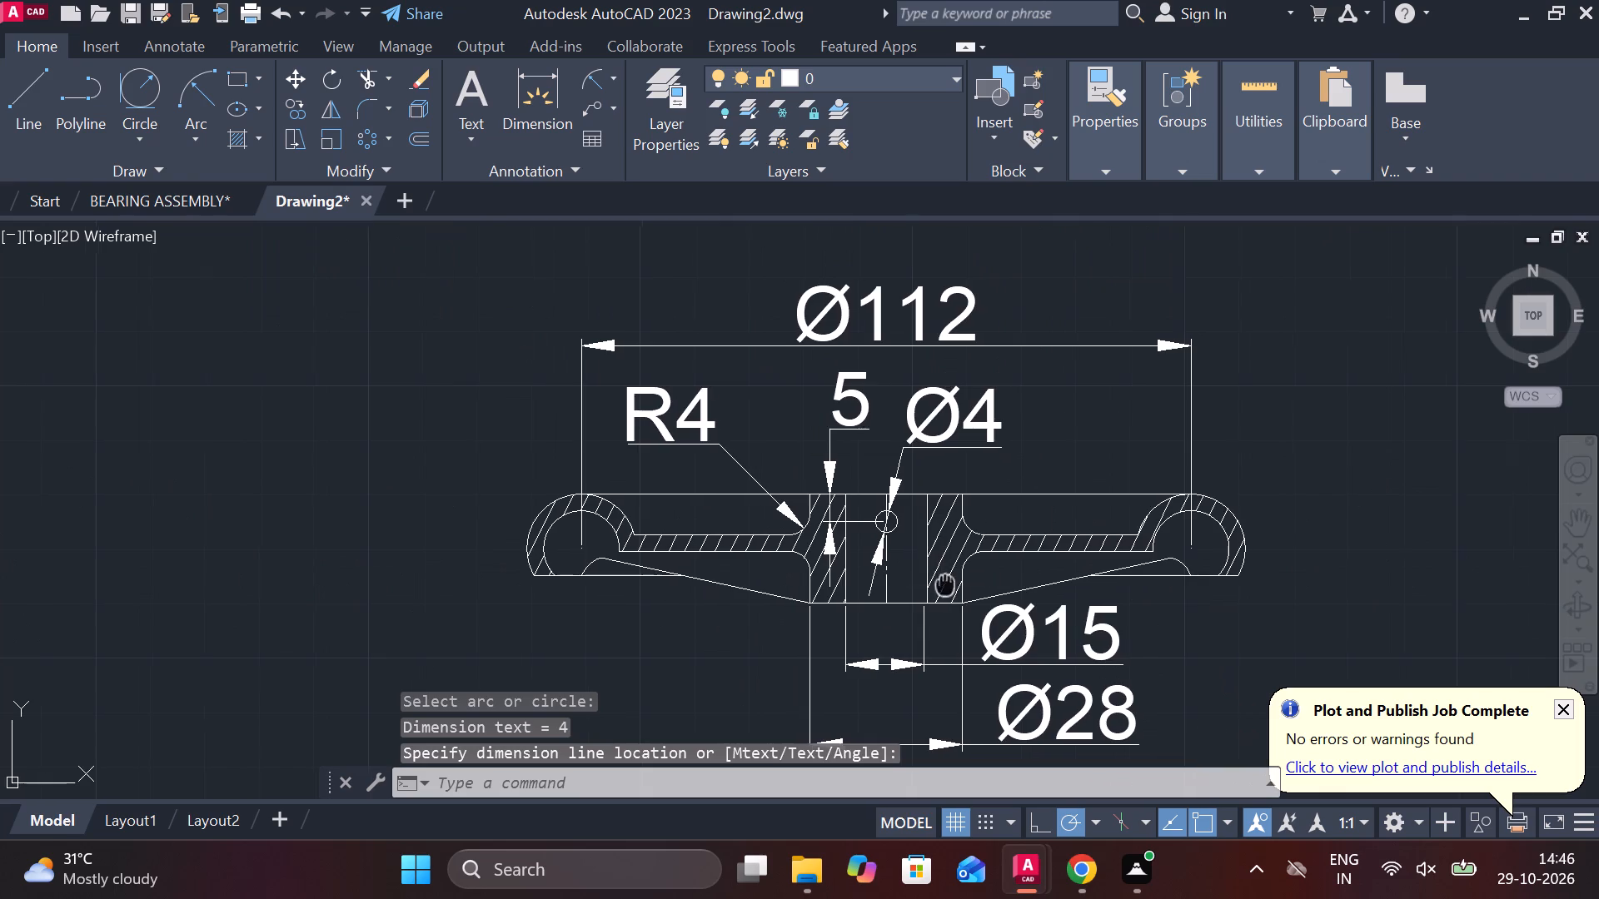
pyautogui.moveTo(939, 584); pyautogui.dragTo(863, 455, button='middle')
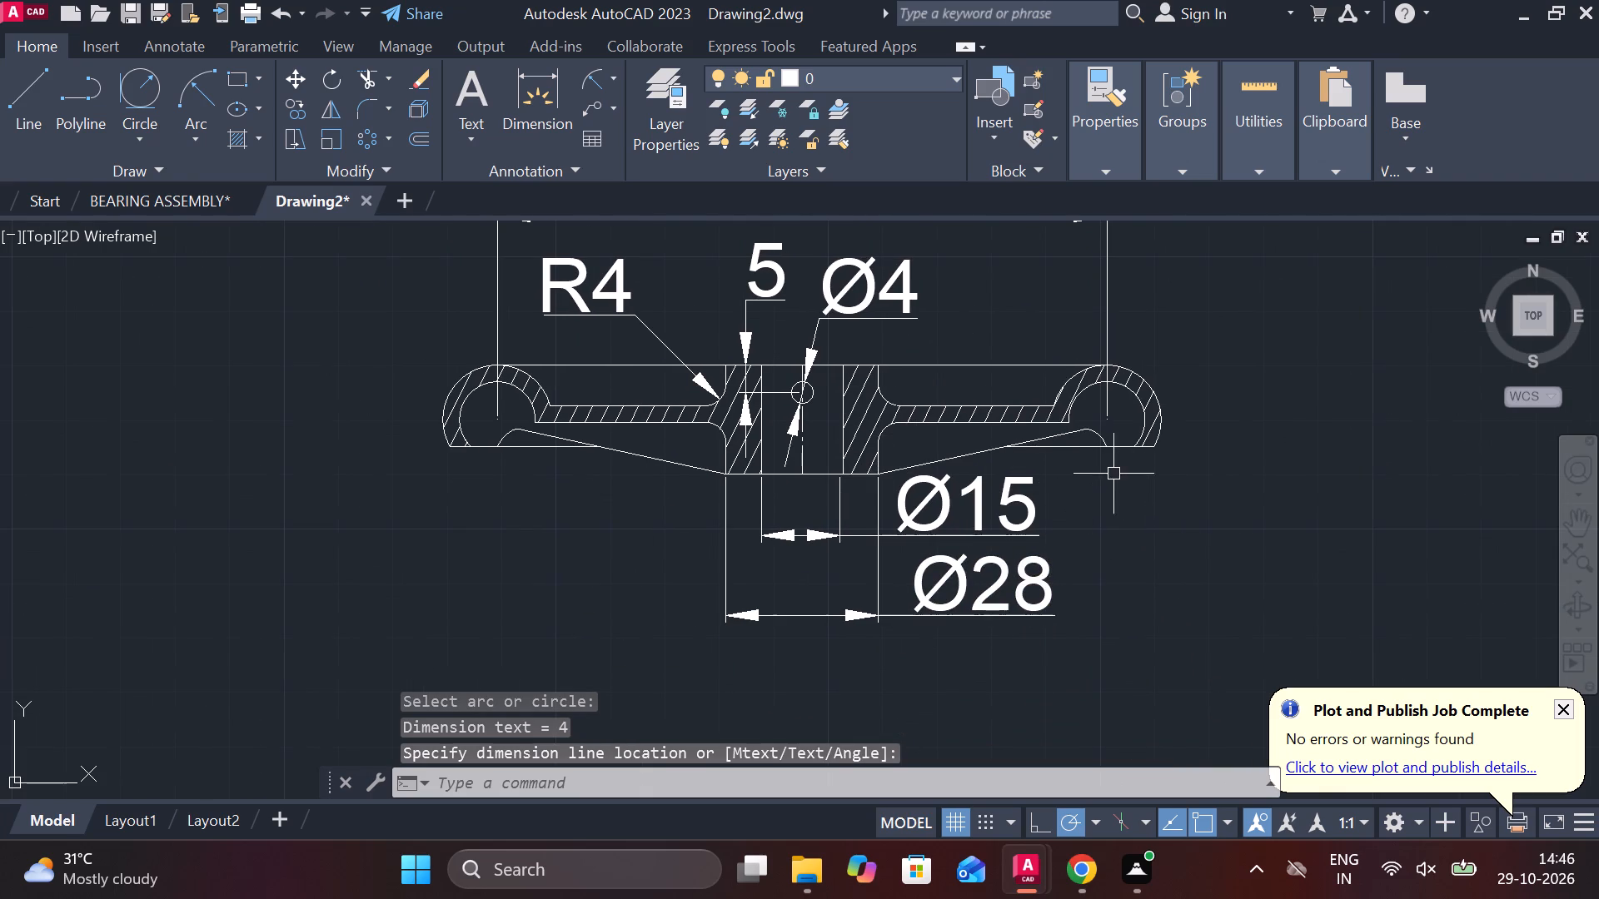
pyautogui.scroll(3, 1113, 474)
pyautogui.press('space')
pyautogui.click(1047, 328)
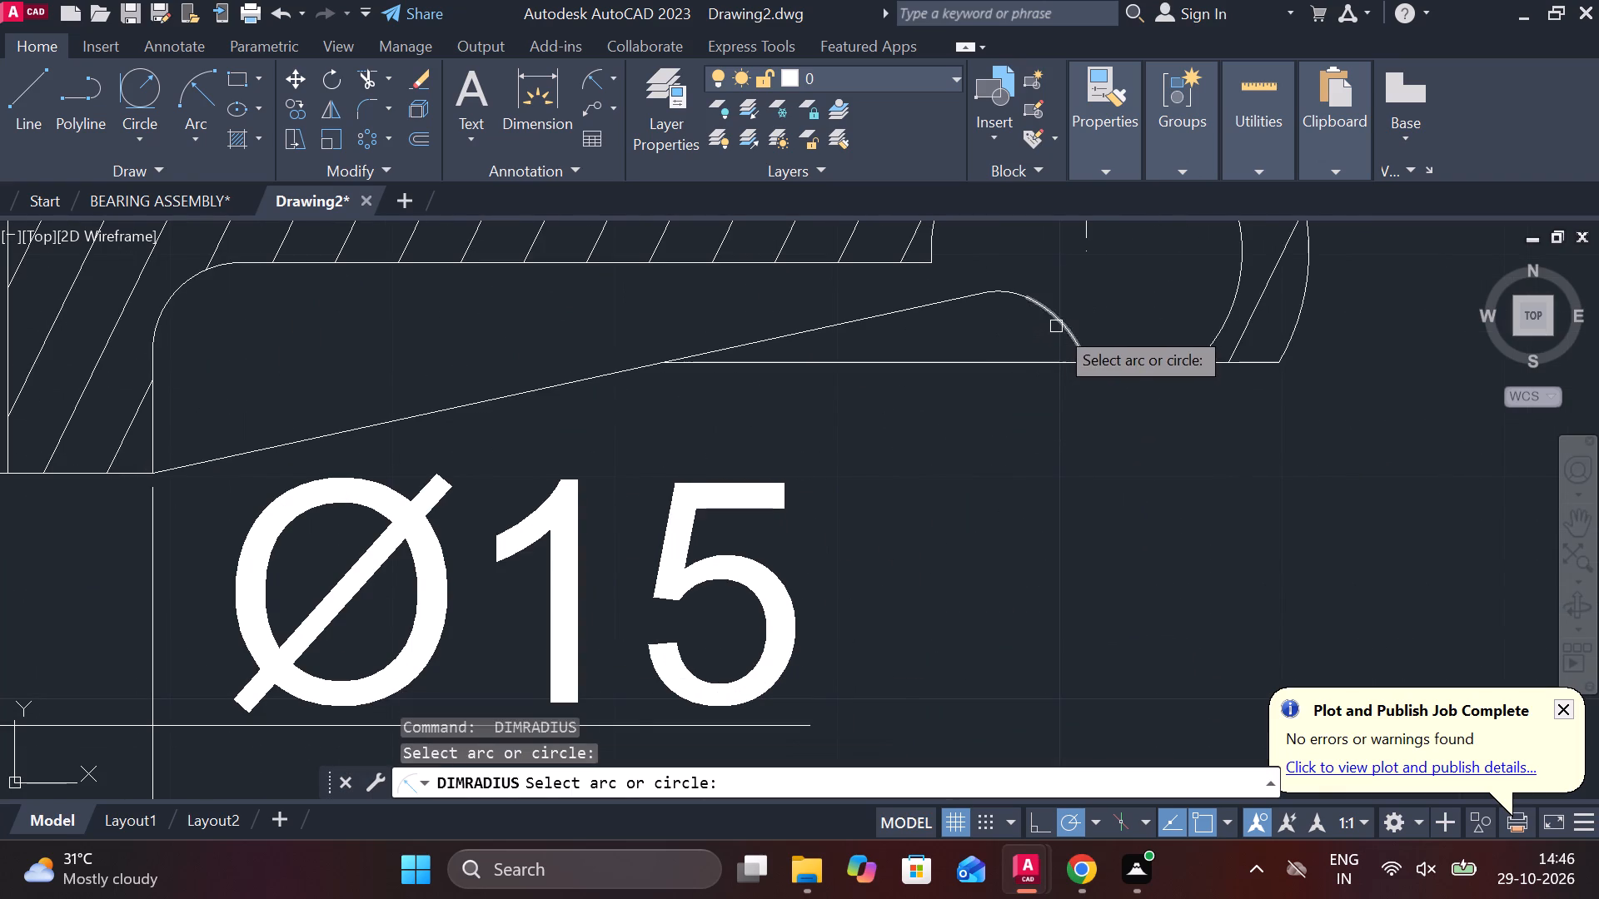
pyautogui.click(1056, 326)
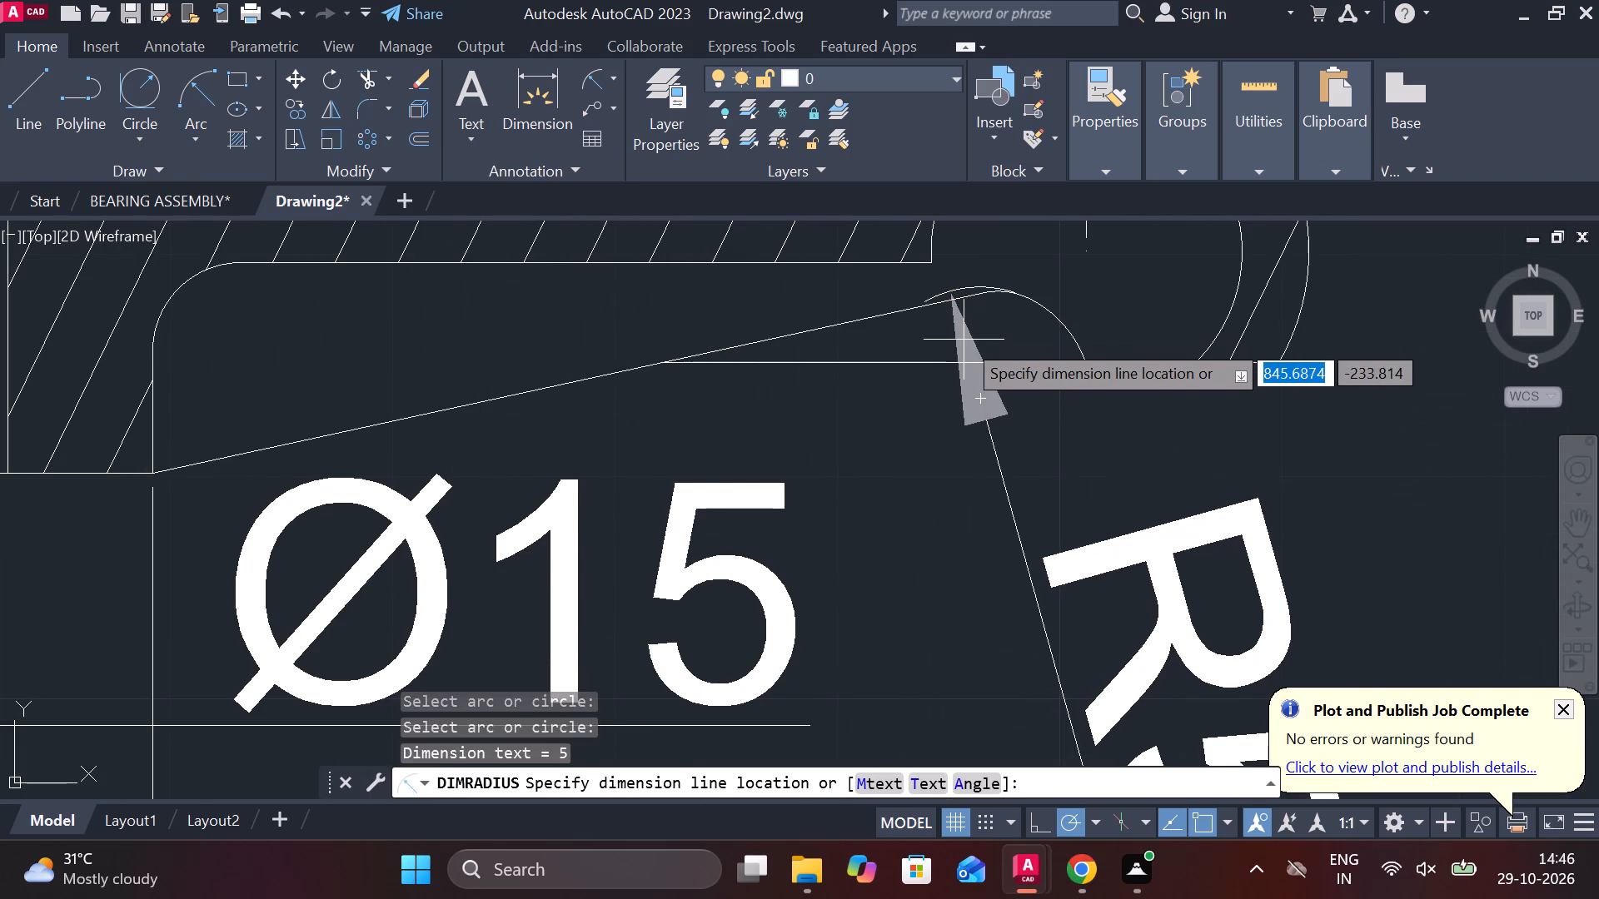
pyautogui.click(964, 340)
# Add a radius dimension to the right rim's outer arc, with its text up and to the right of the rim.
pyautogui.scroll(-2, 1009, 380)
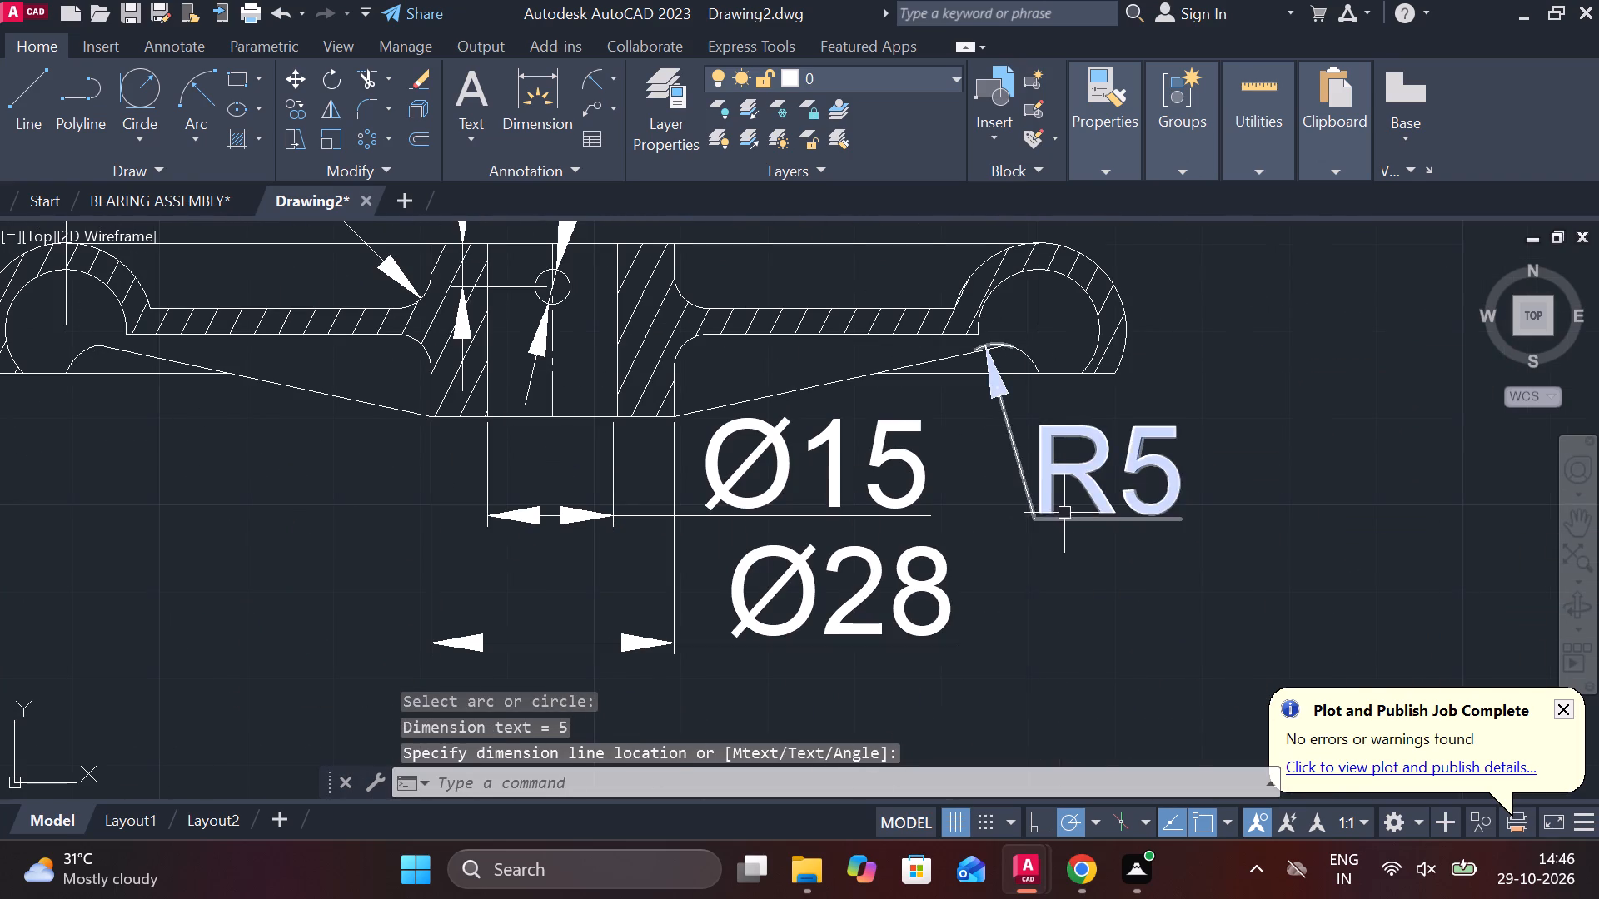
pyautogui.moveTo(1159, 370); pyautogui.dragTo(1087, 454, button='middle')
pyautogui.press('space')
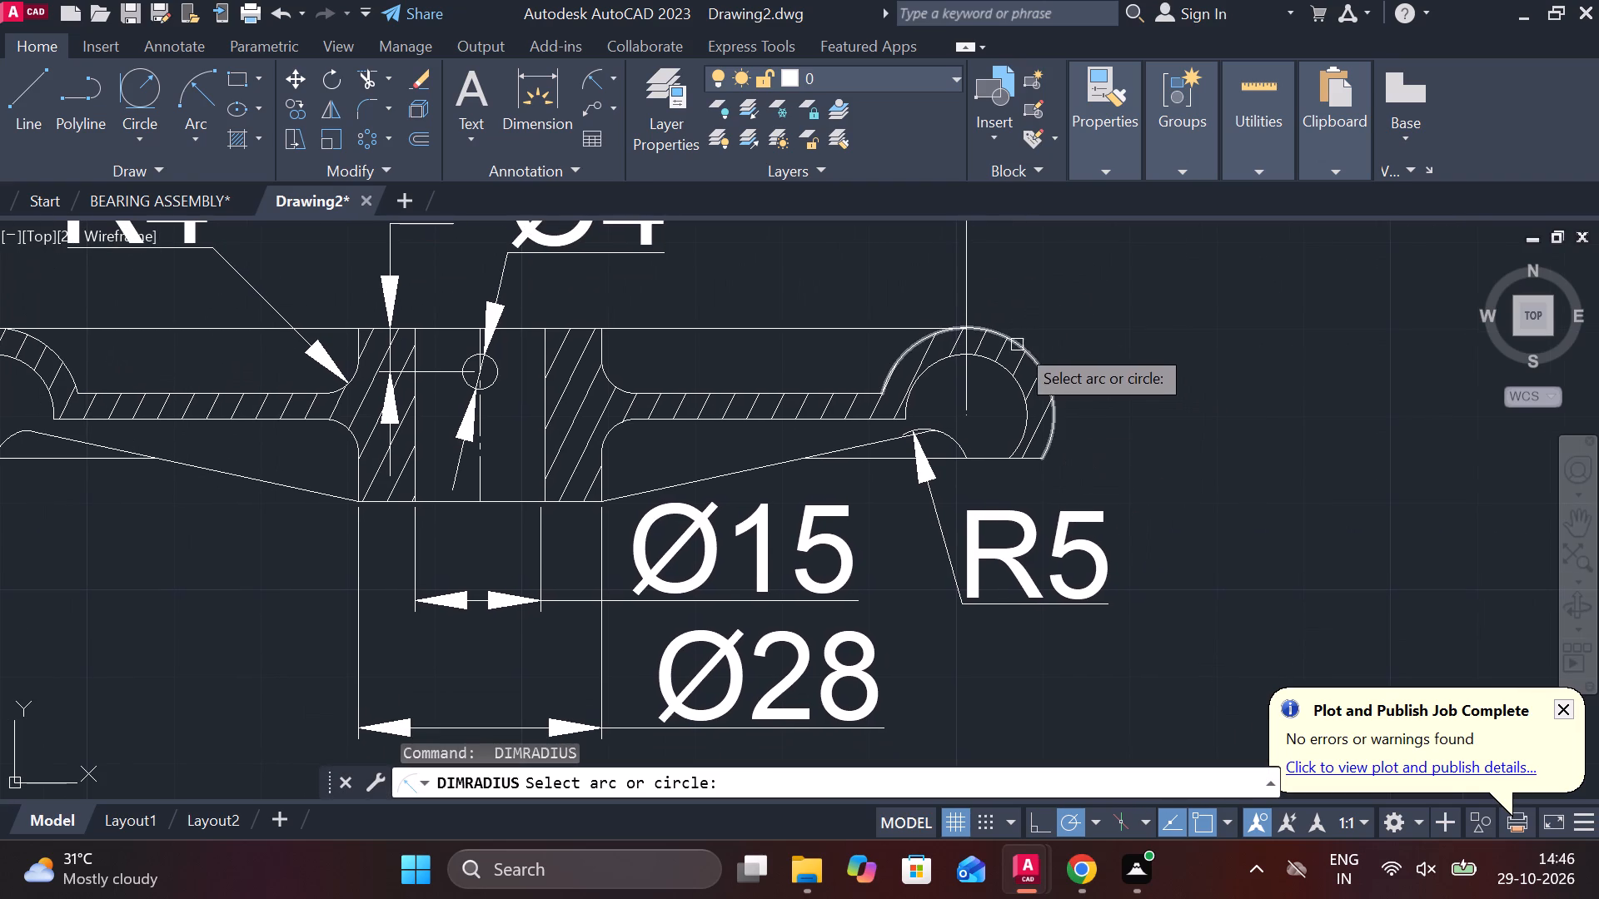
pyautogui.click(1017, 345)
pyautogui.click(1072, 321)
# Add a vertical linear dimension for the hub's full height, placing it to the left of the hatched section.
pyautogui.scroll(-2, 1187, 368)
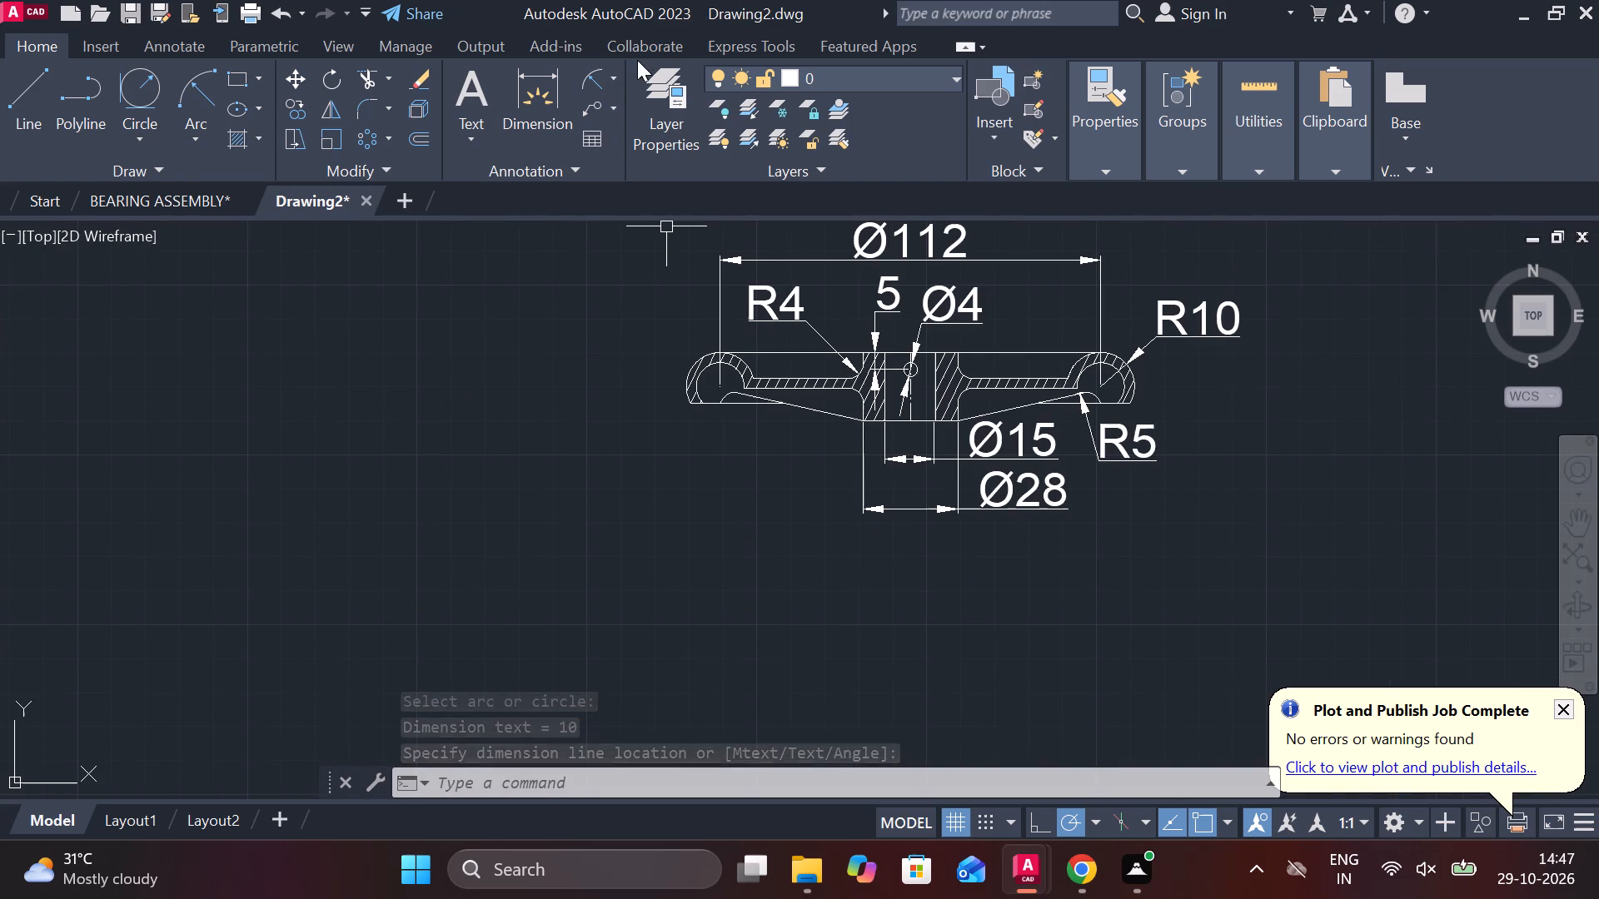
pyautogui.click(614, 78)
pyautogui.click(627, 112)
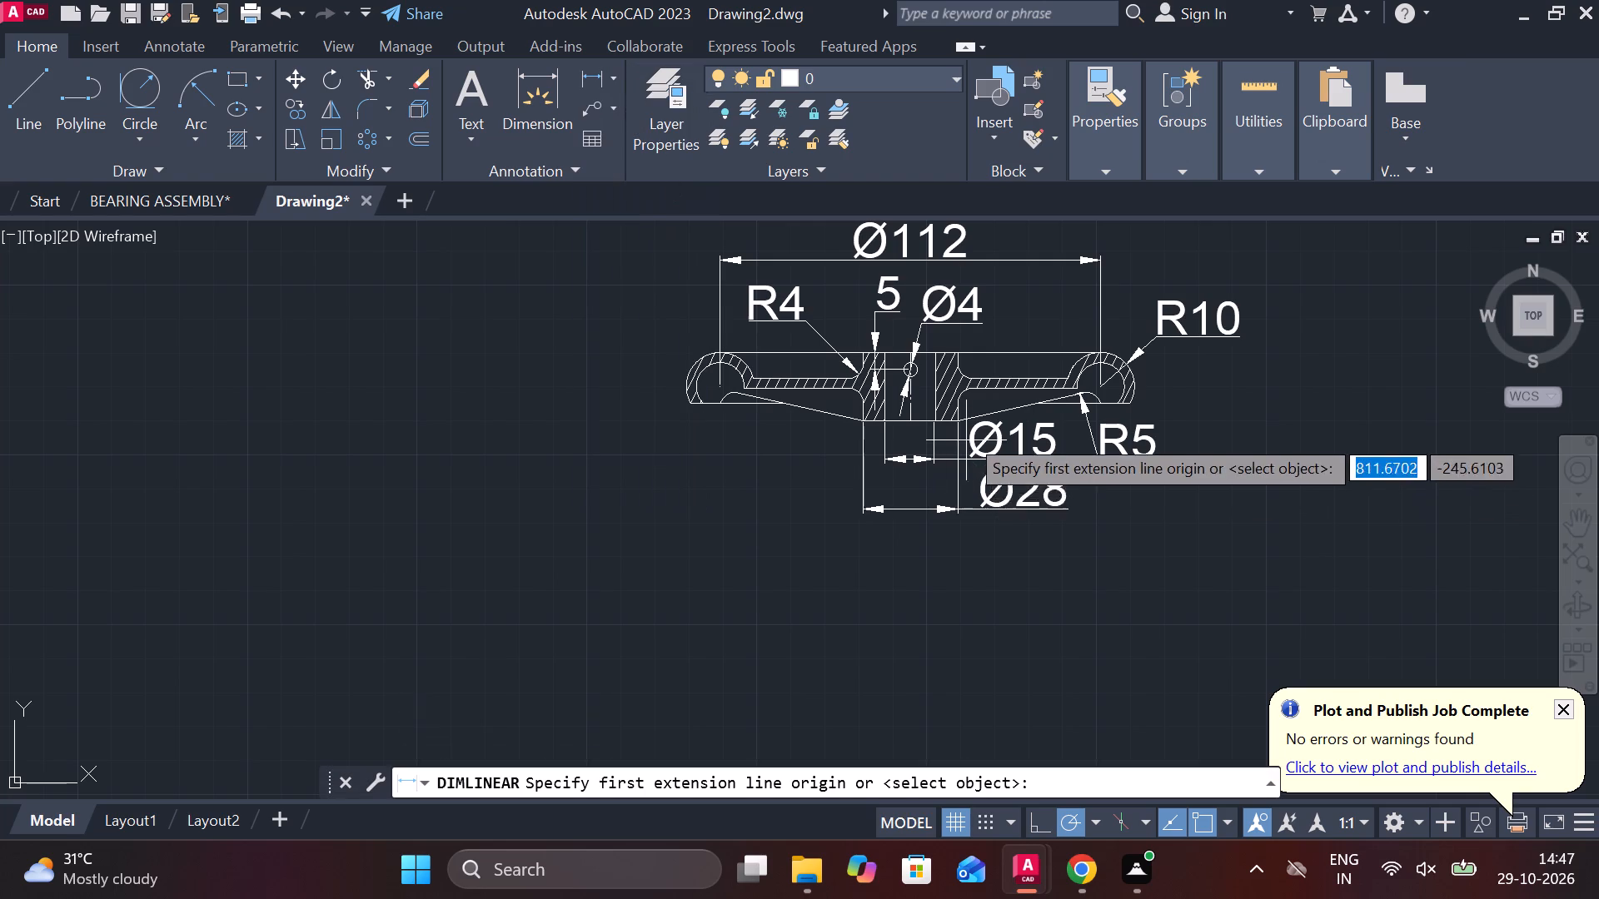
pyautogui.scroll(1, 966, 435)
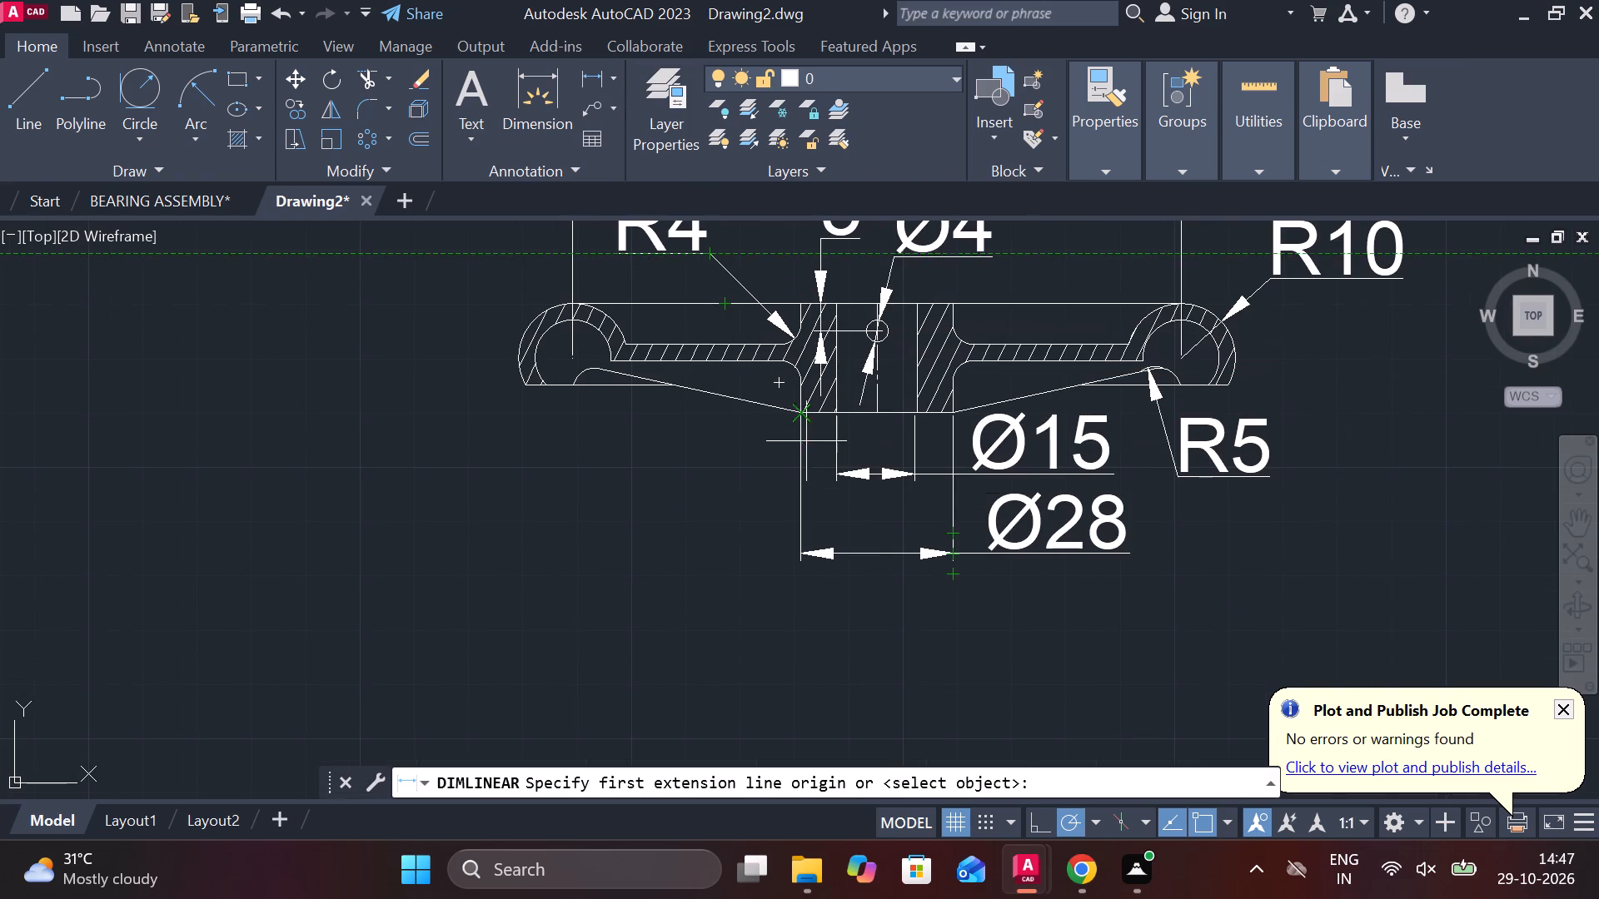
pyautogui.scroll(3, 796, 306)
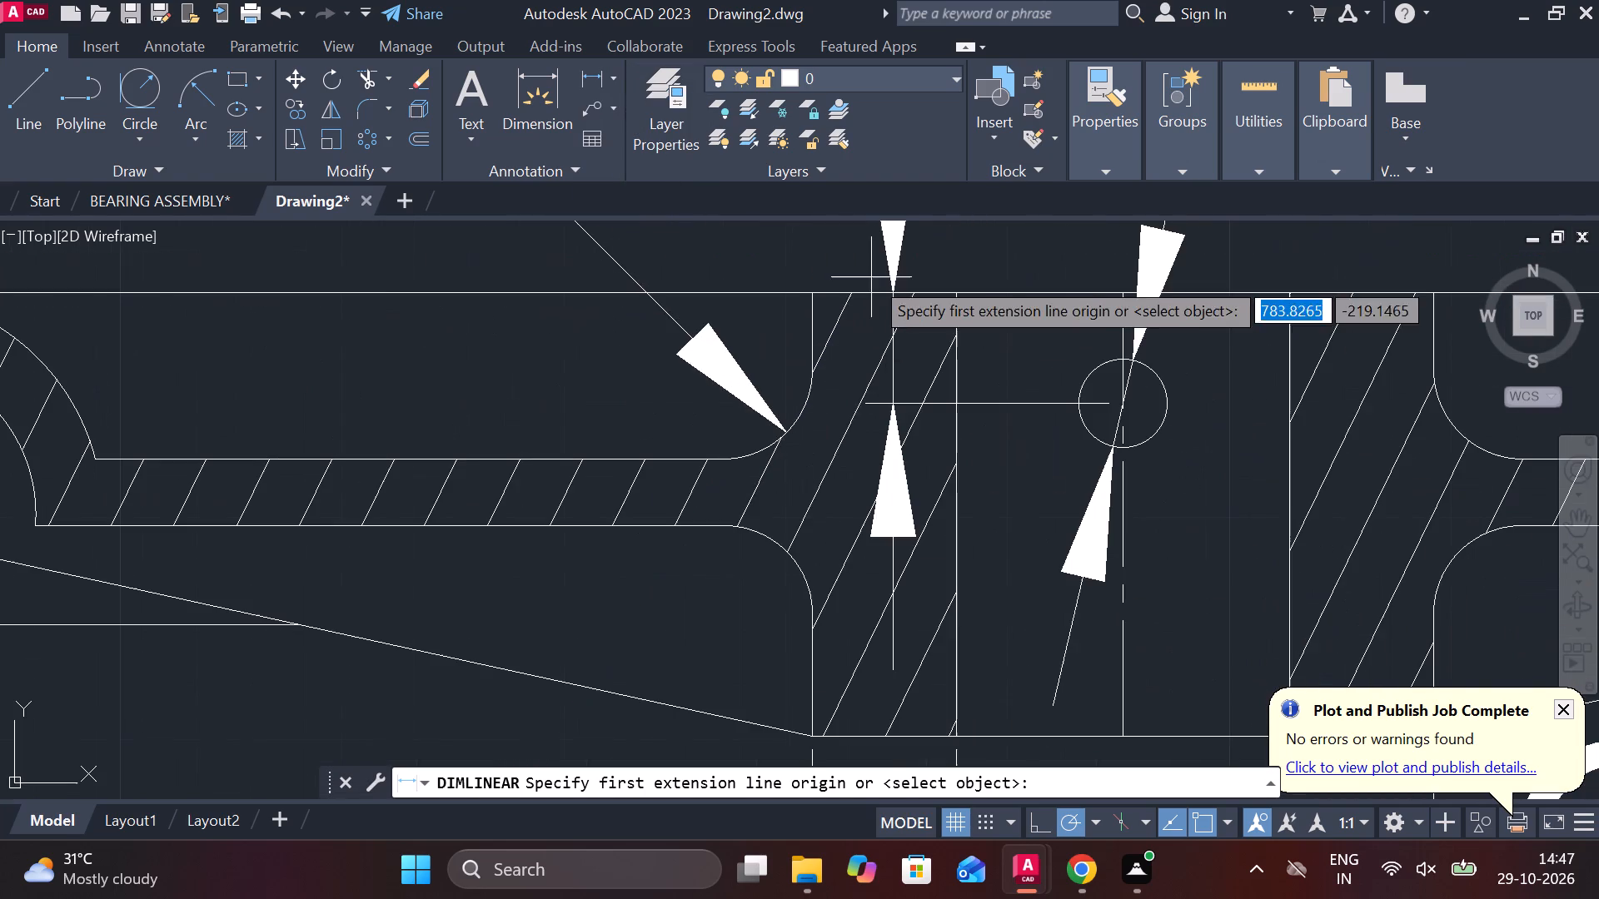
pyautogui.click(819, 300)
pyautogui.scroll(-2, 831, 350)
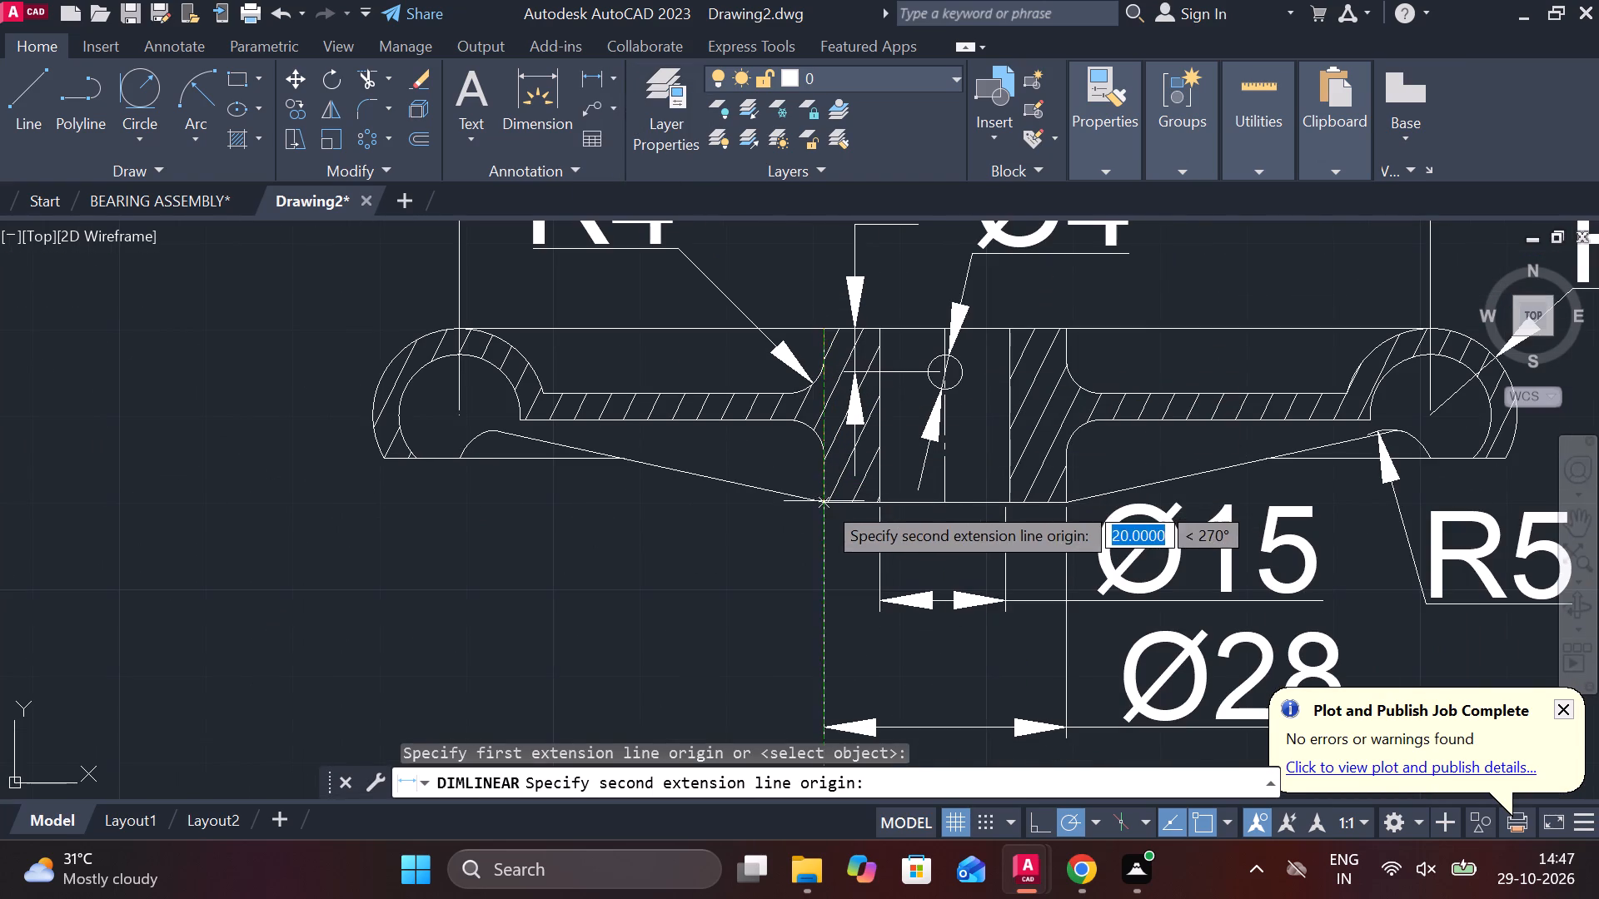
pyautogui.click(824, 502)
pyautogui.scroll(-1, 740, 522)
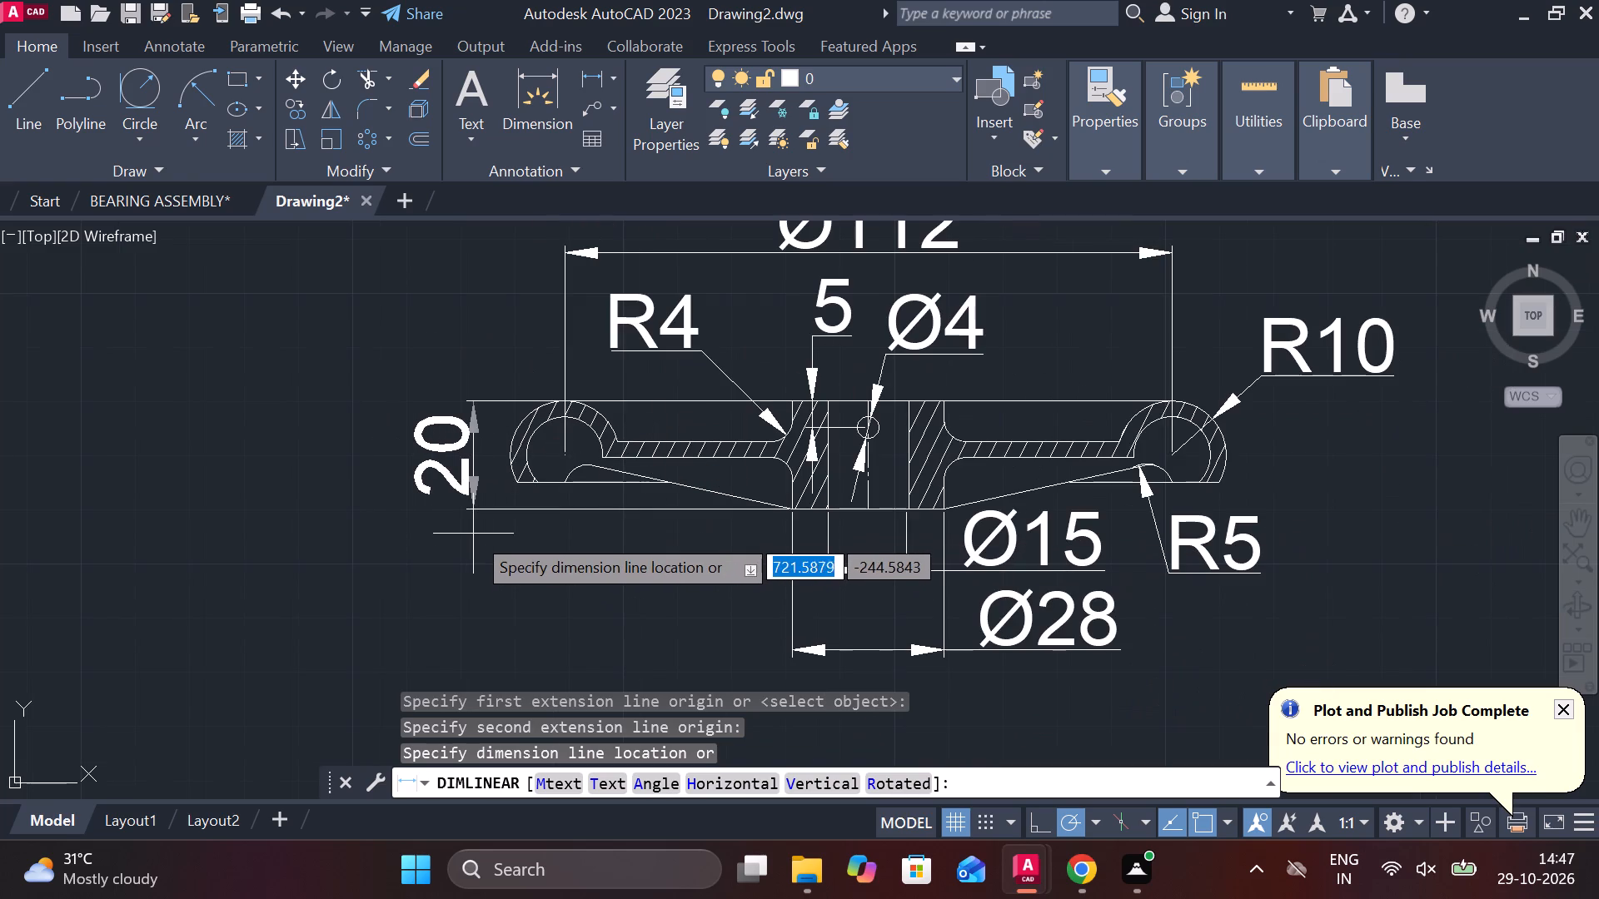
pyautogui.click(462, 529)
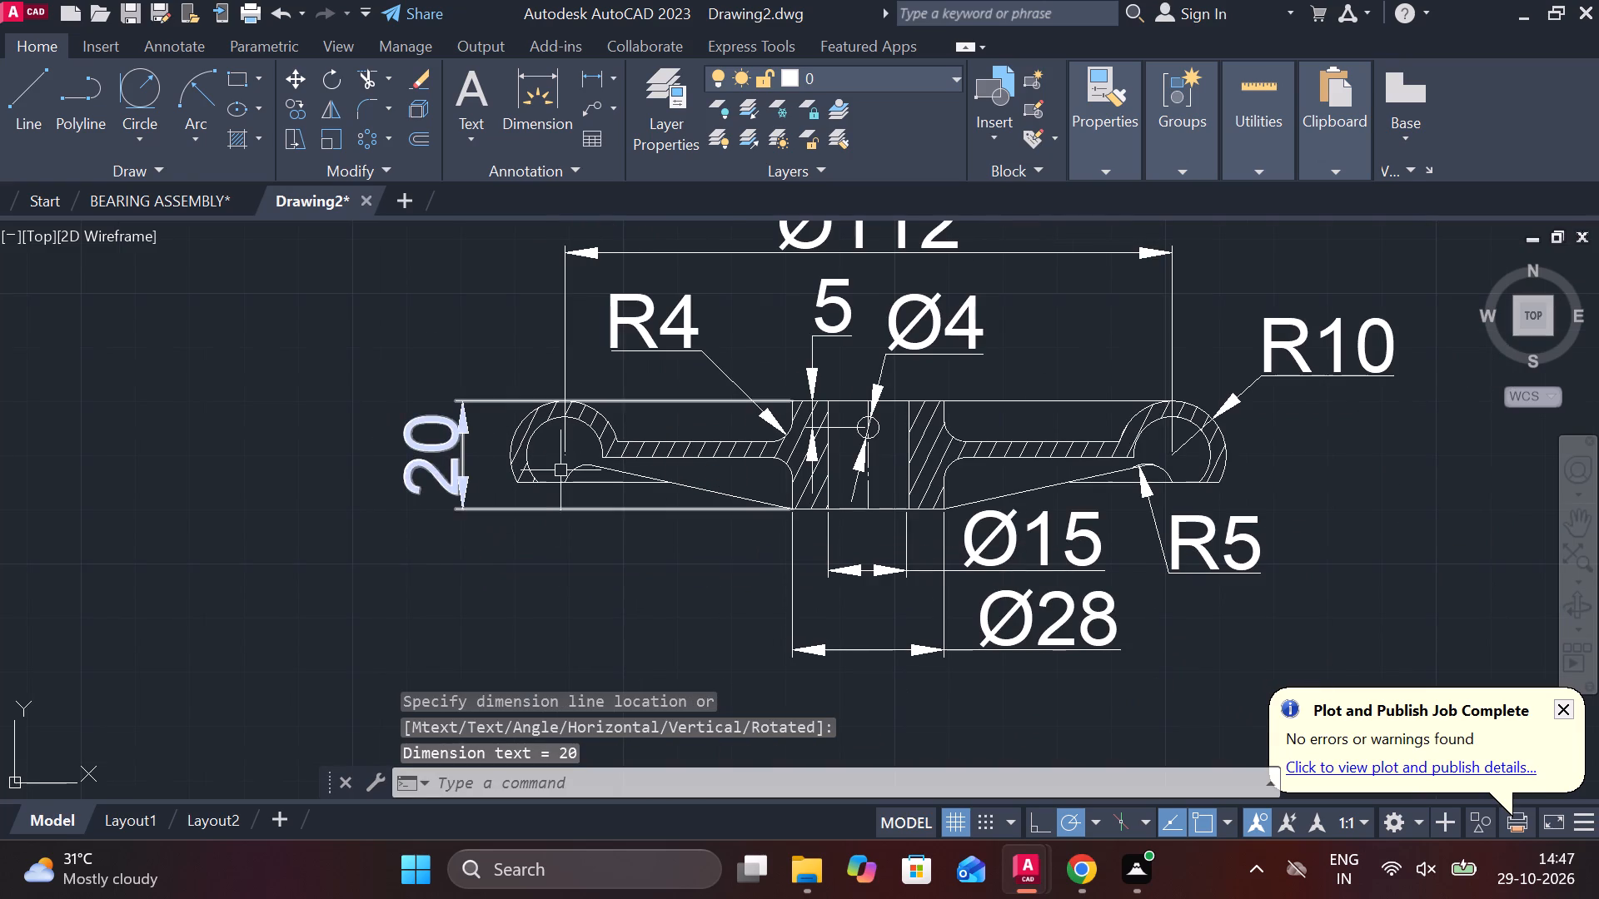
# Add a vertical linear dimension for the left rim's height, placing it outside the hub-height dimension.
pyautogui.scroll(1, 667, 455)
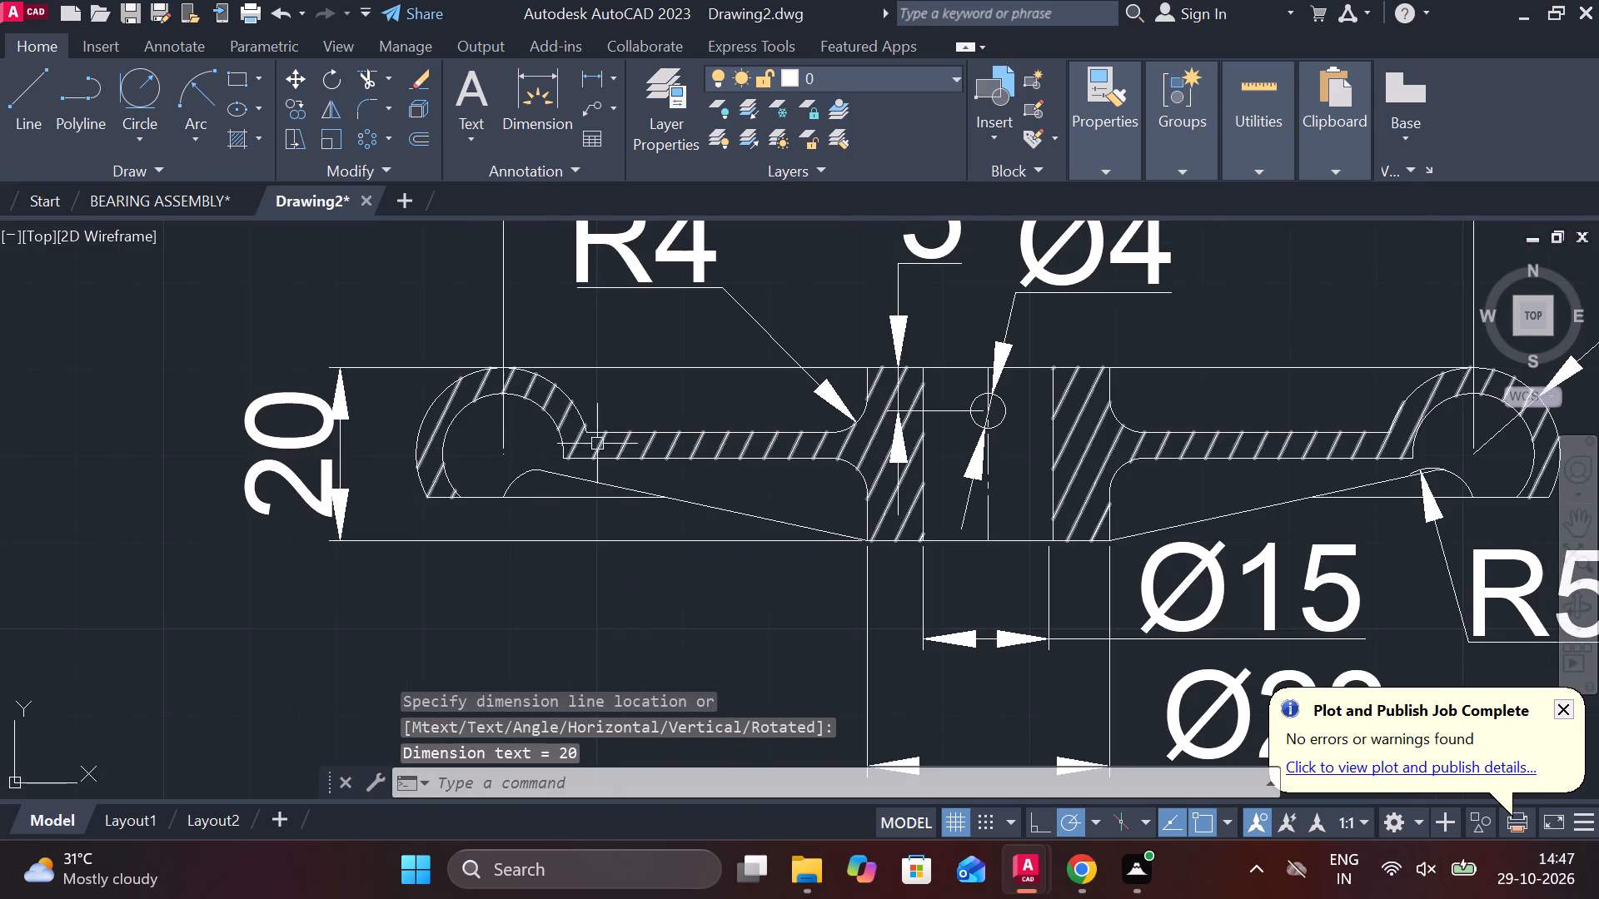
pyautogui.press('space')
pyautogui.click(505, 492)
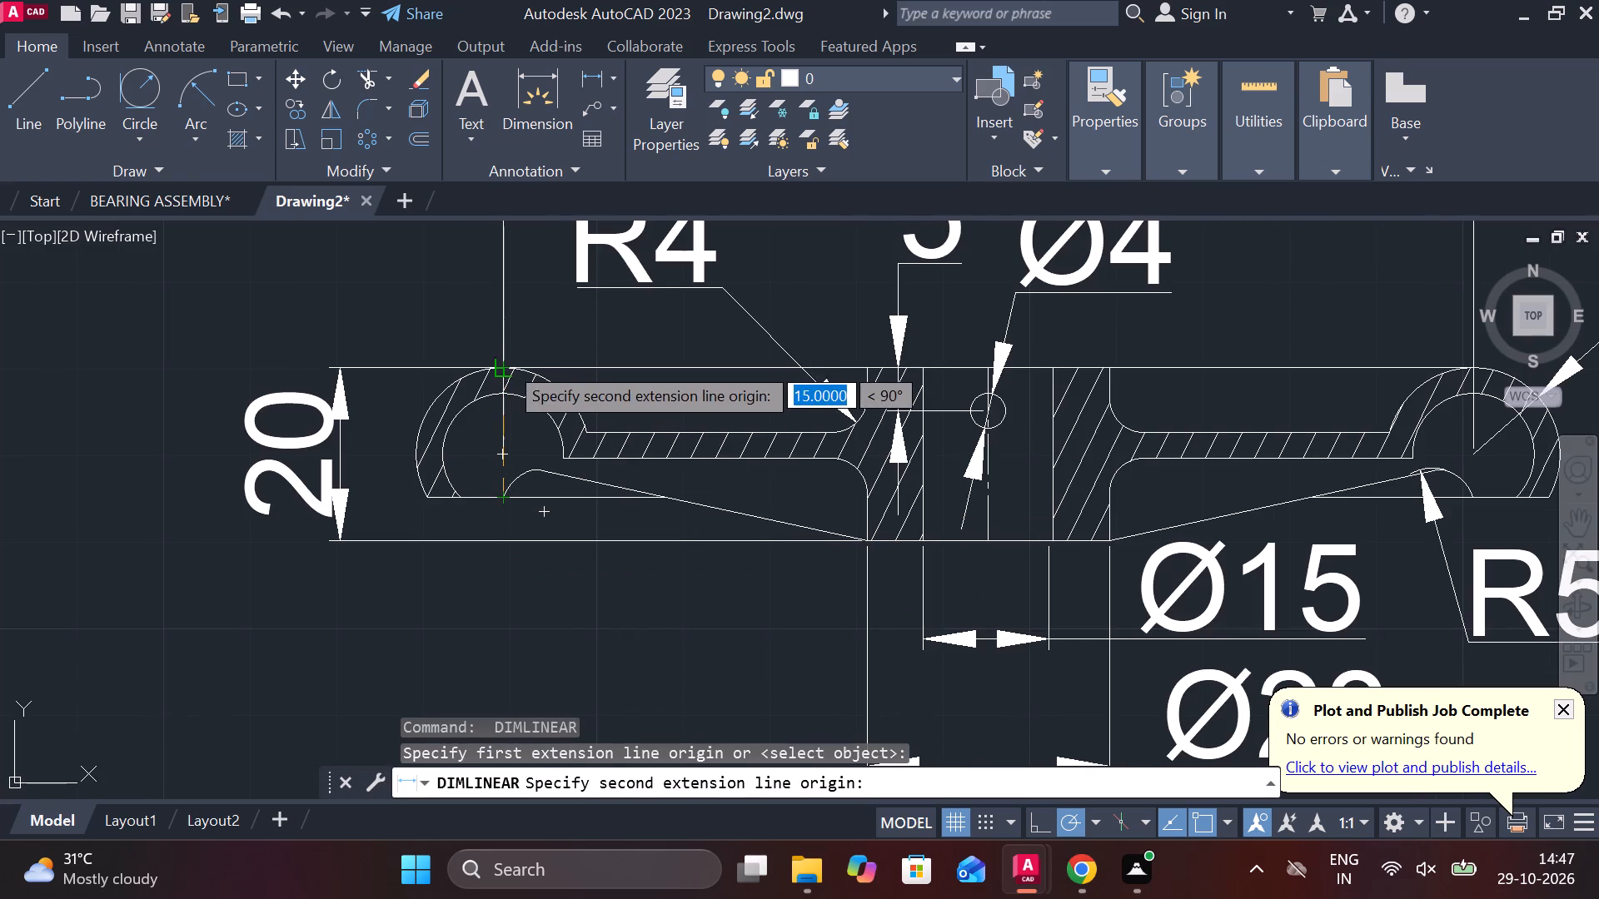
pyautogui.click(506, 362)
pyautogui.scroll(-1, 527, 379)
pyautogui.moveTo(522, 402); pyautogui.dragTo(550, 408, button='middle')
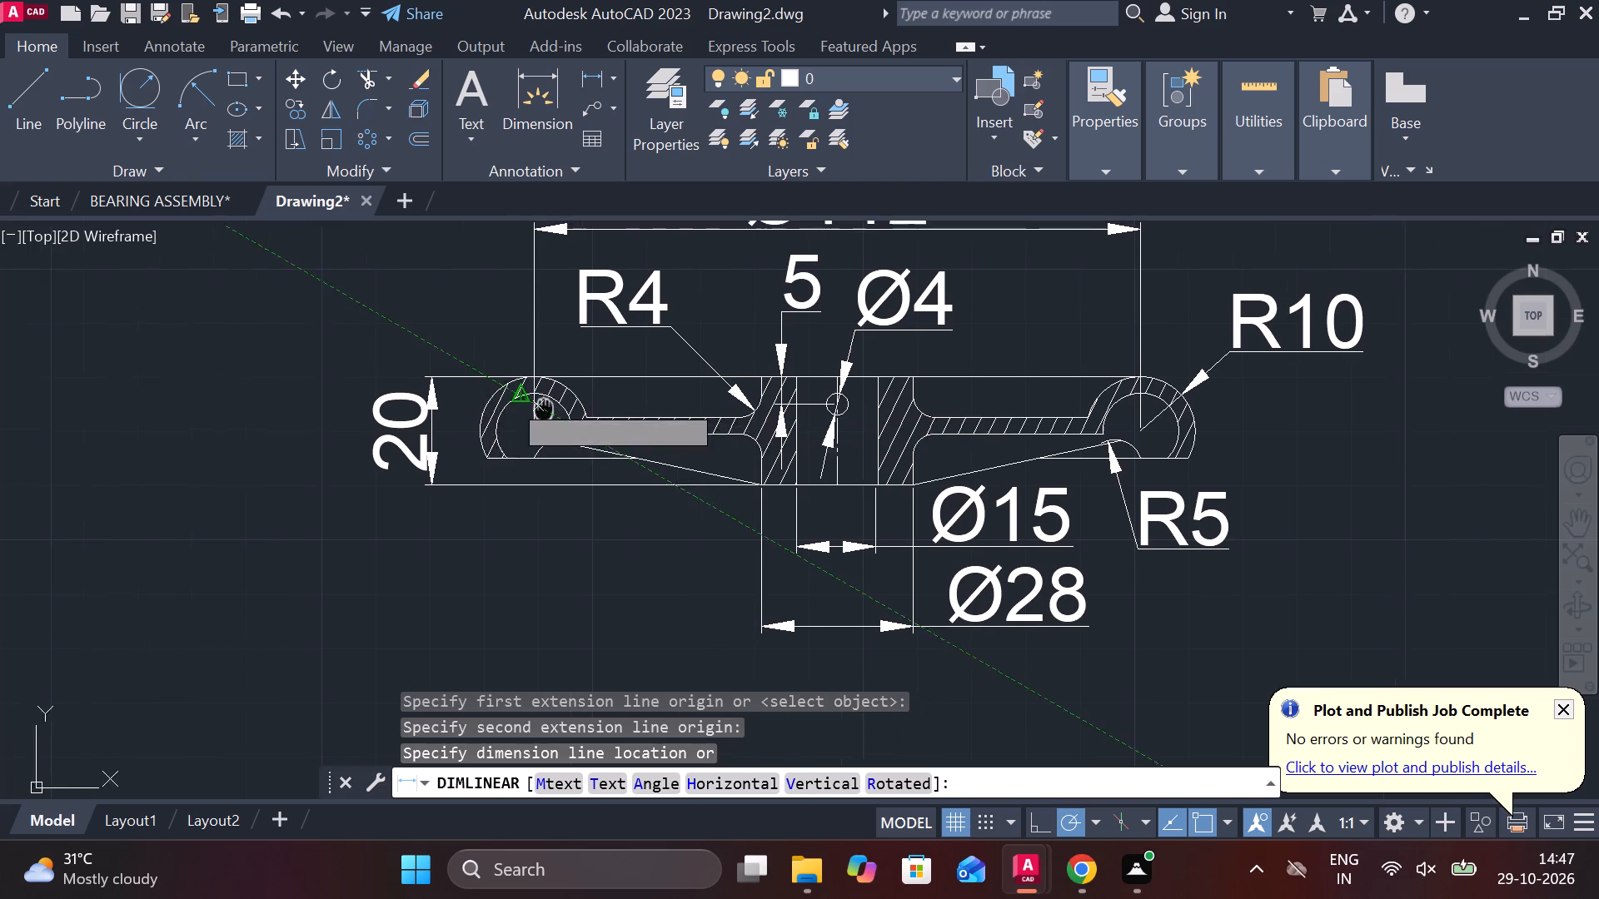
pyautogui.moveTo(550, 408); pyautogui.dragTo(631, 425, button='middle')
pyautogui.click(443, 427)
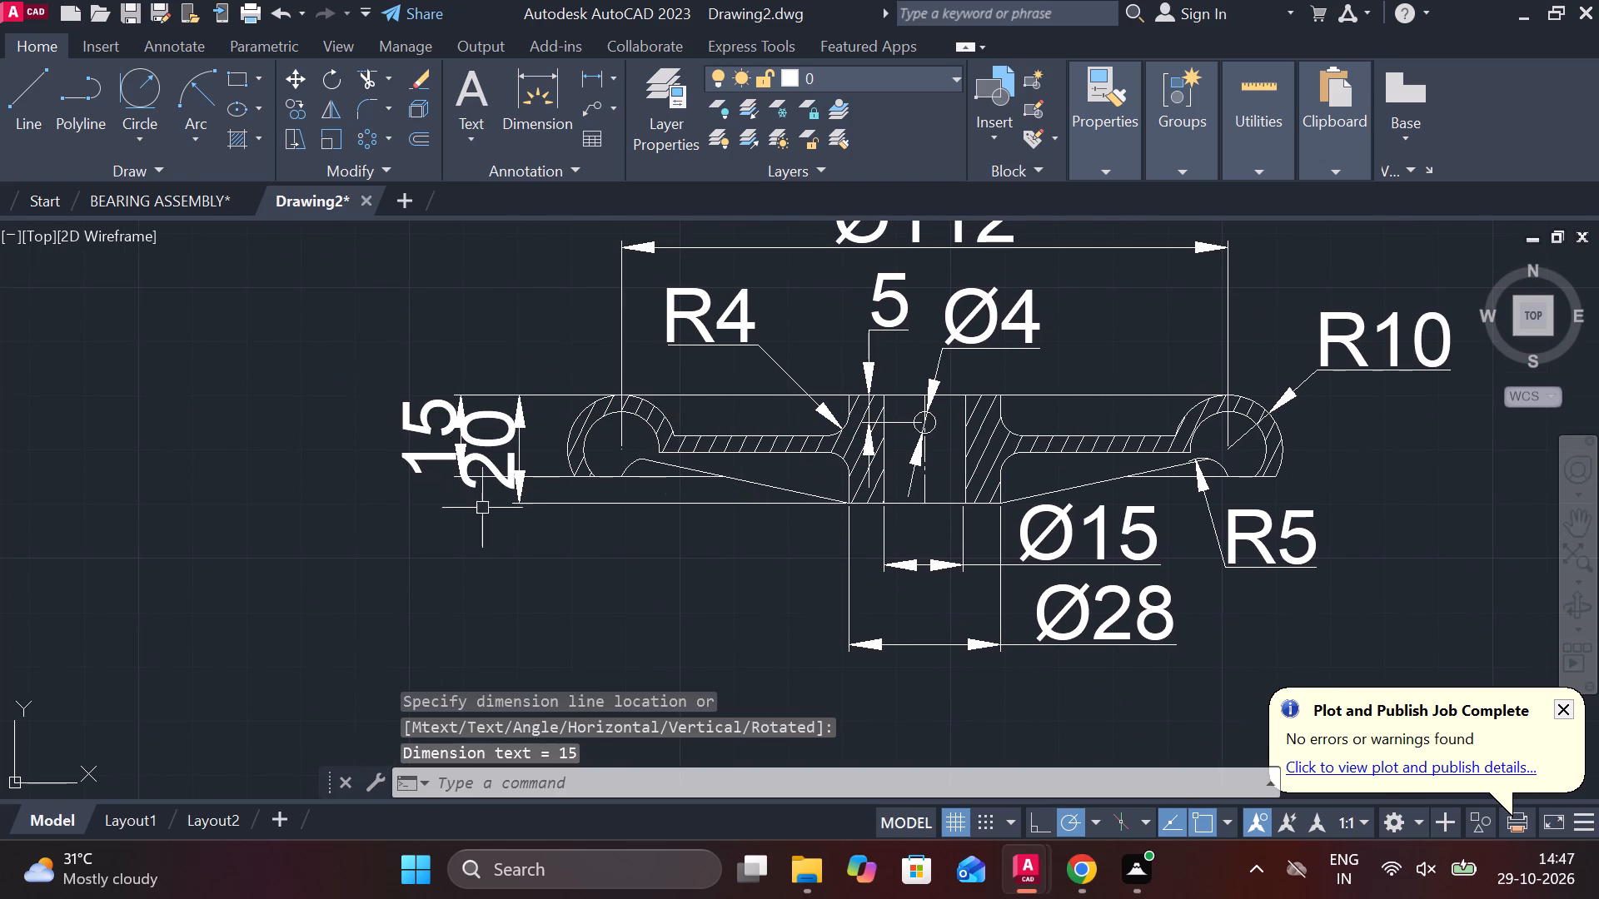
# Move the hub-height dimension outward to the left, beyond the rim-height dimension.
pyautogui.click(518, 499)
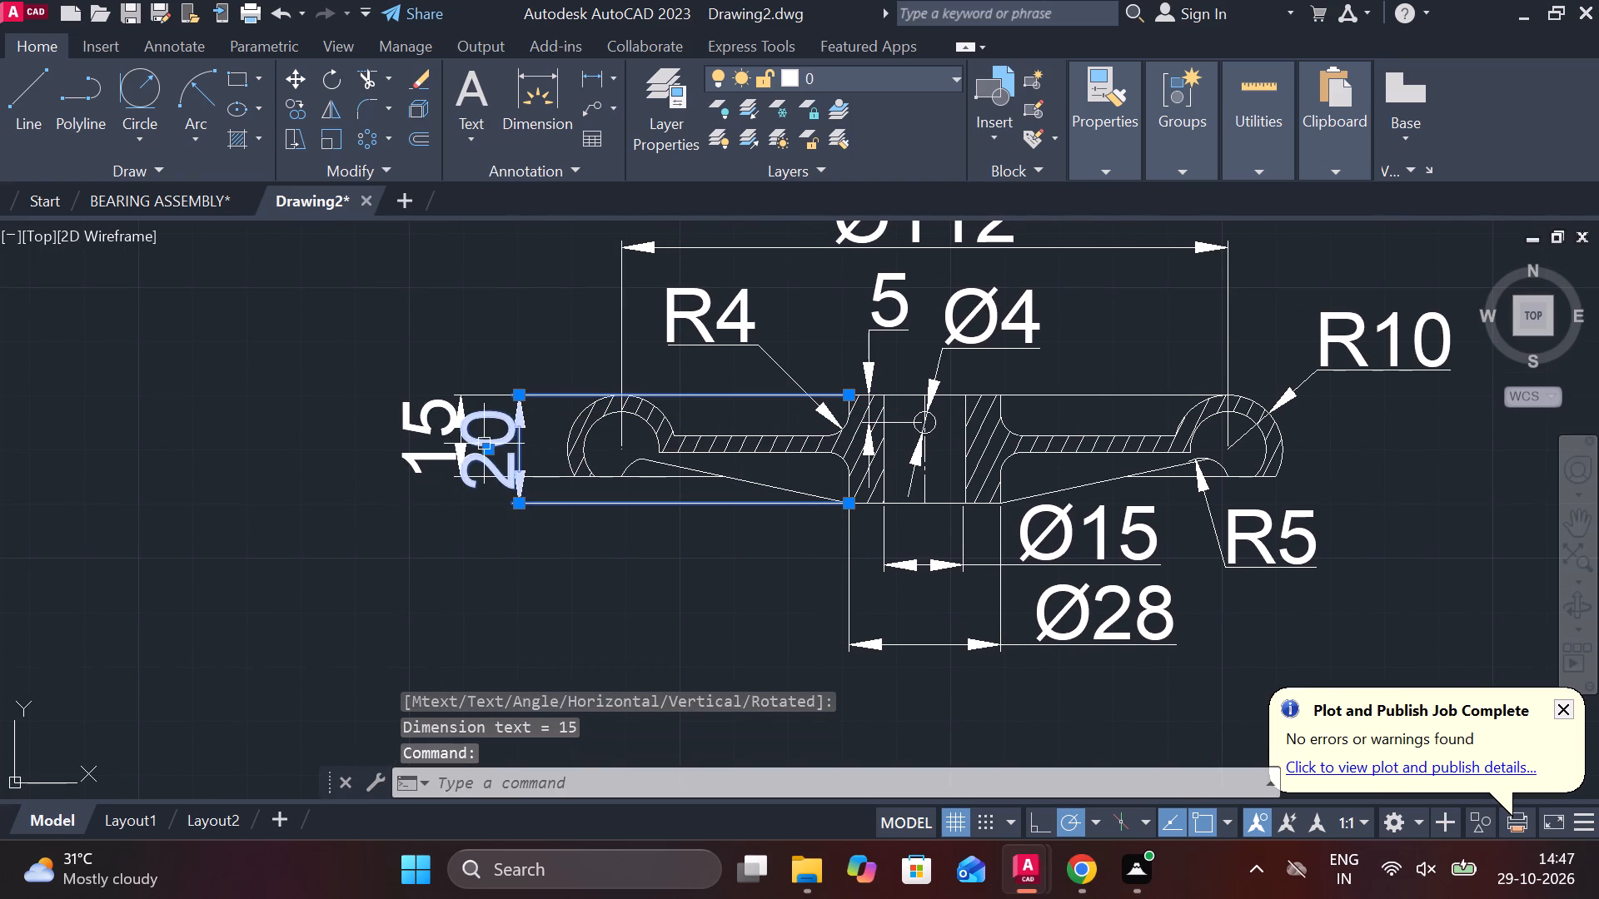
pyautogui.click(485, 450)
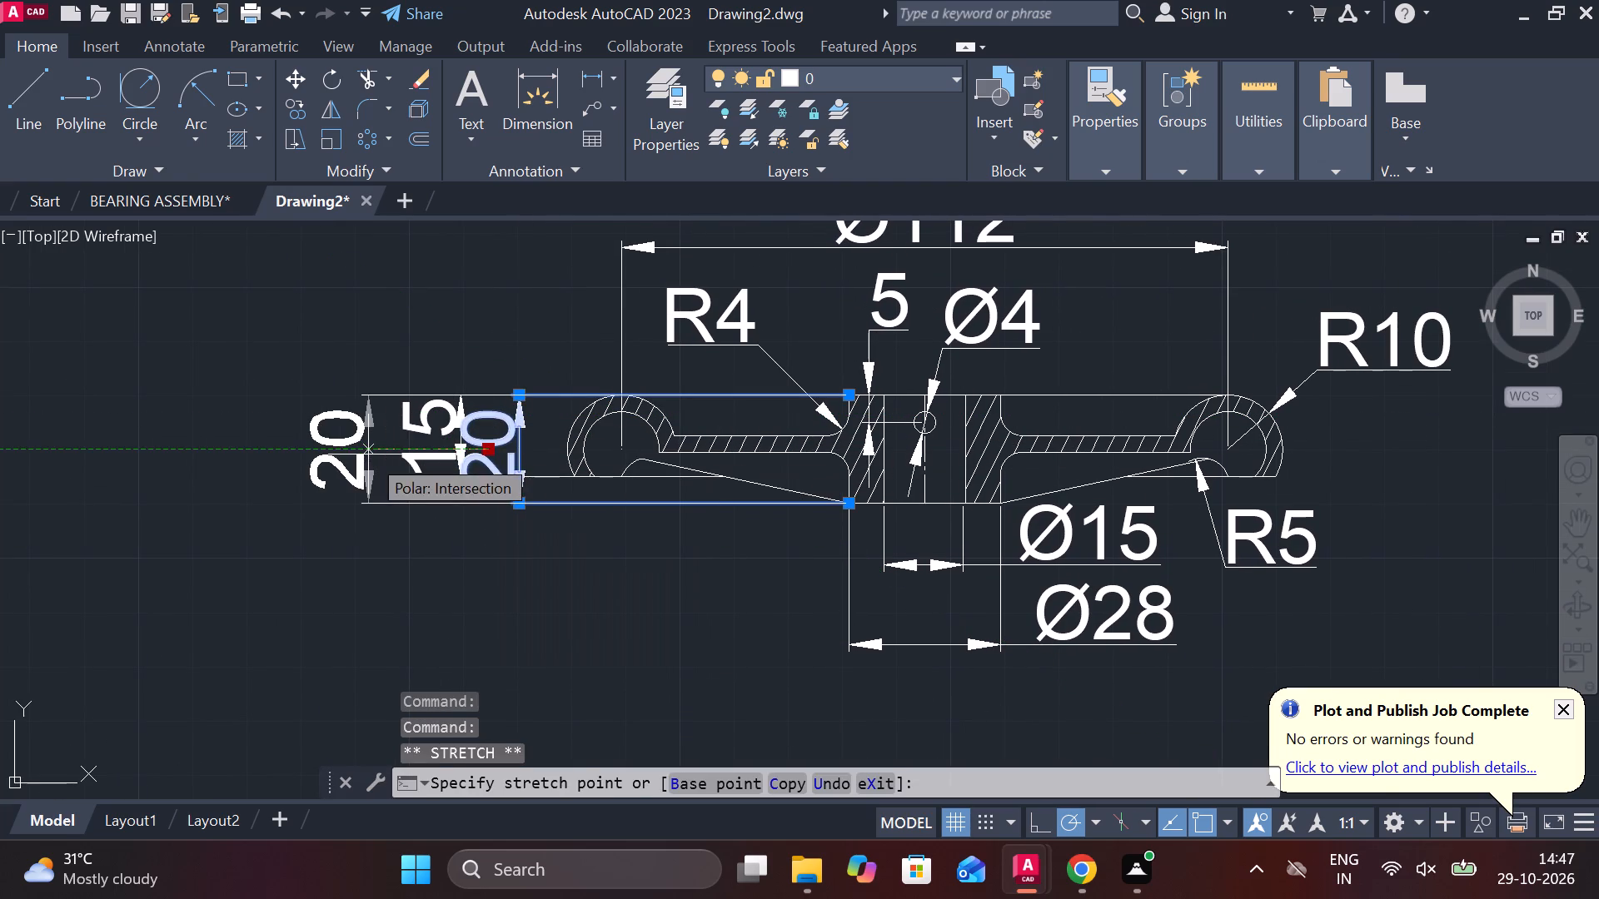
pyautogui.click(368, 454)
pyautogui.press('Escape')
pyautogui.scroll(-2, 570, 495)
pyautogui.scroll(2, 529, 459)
# Move the rim-height dimension inward so it sits close beside the left rim.
pyautogui.click(516, 504)
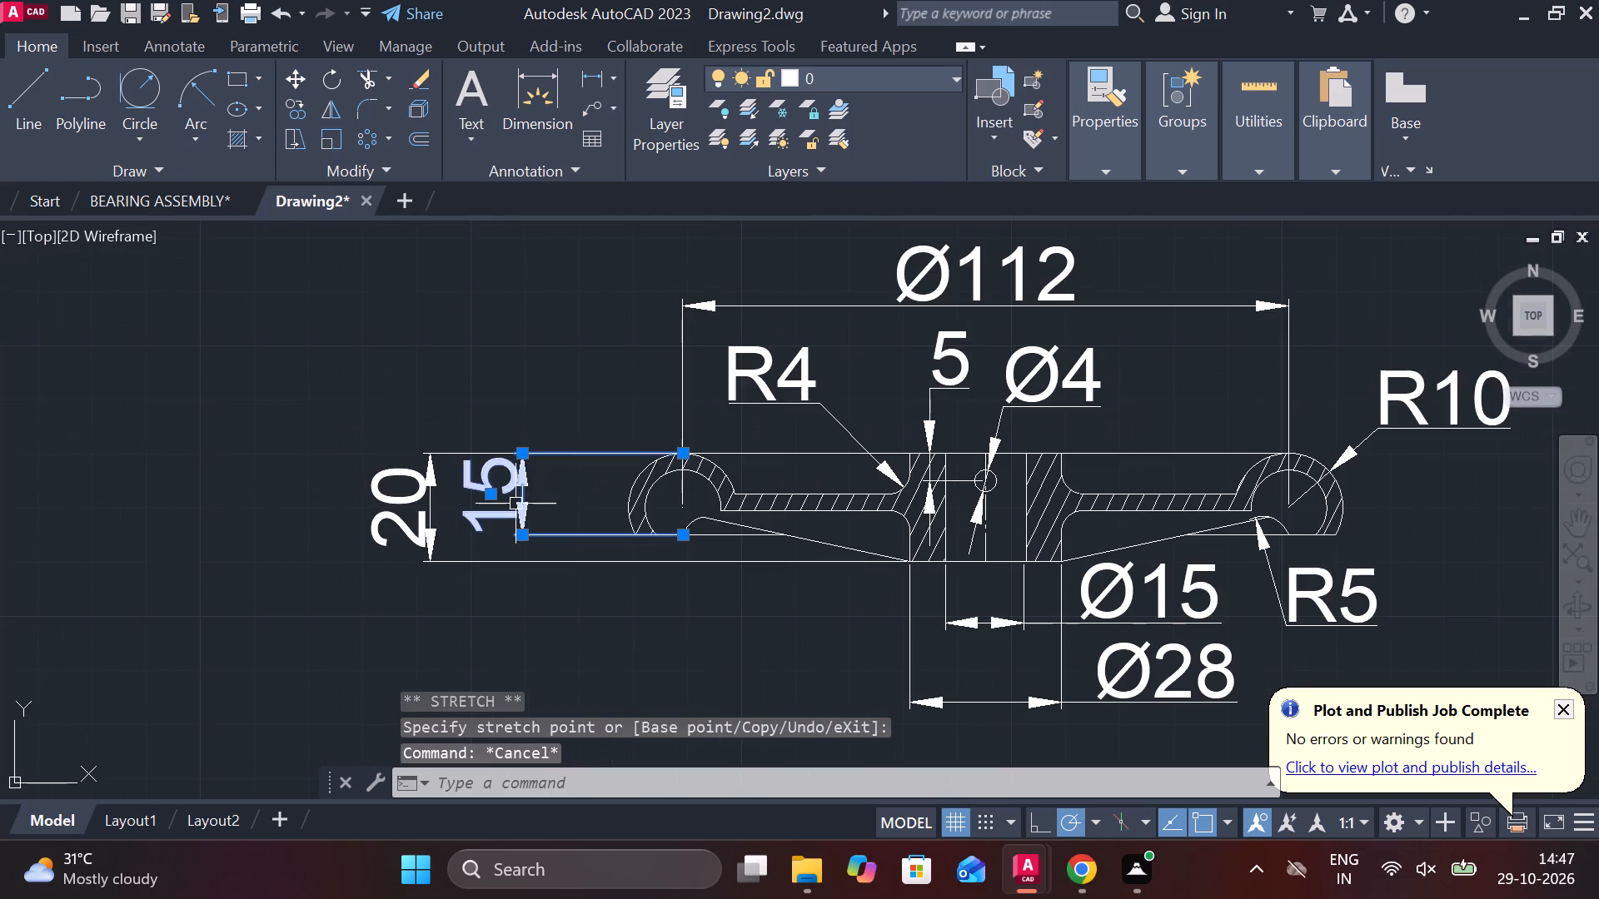
pyautogui.click(496, 492)
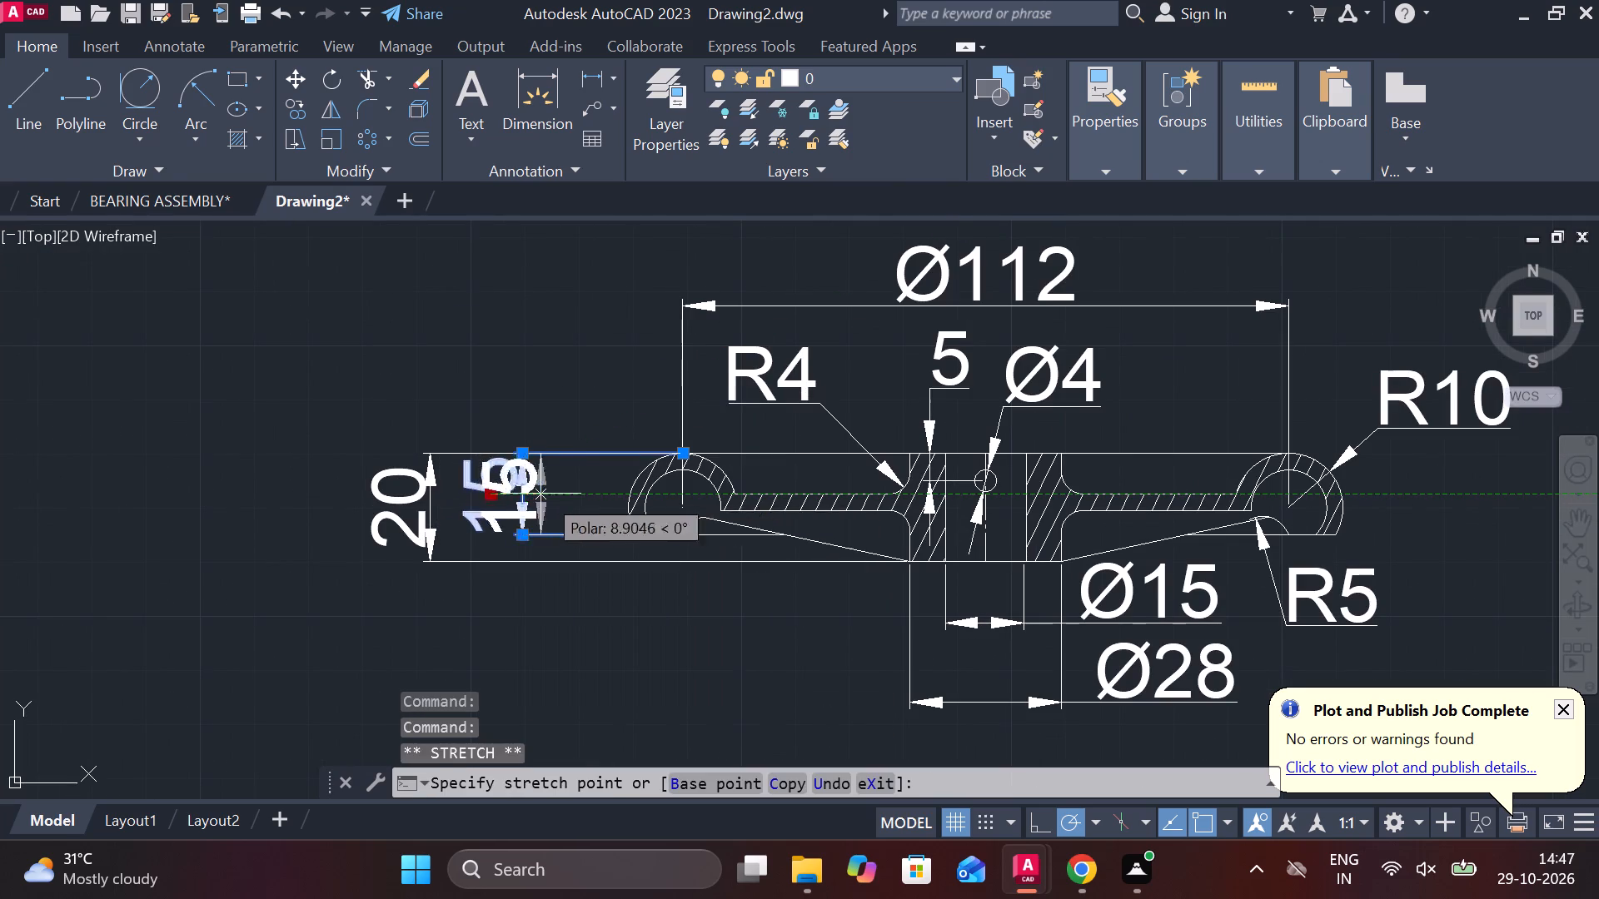
pyautogui.click(598, 497)
pyautogui.press('Escape')
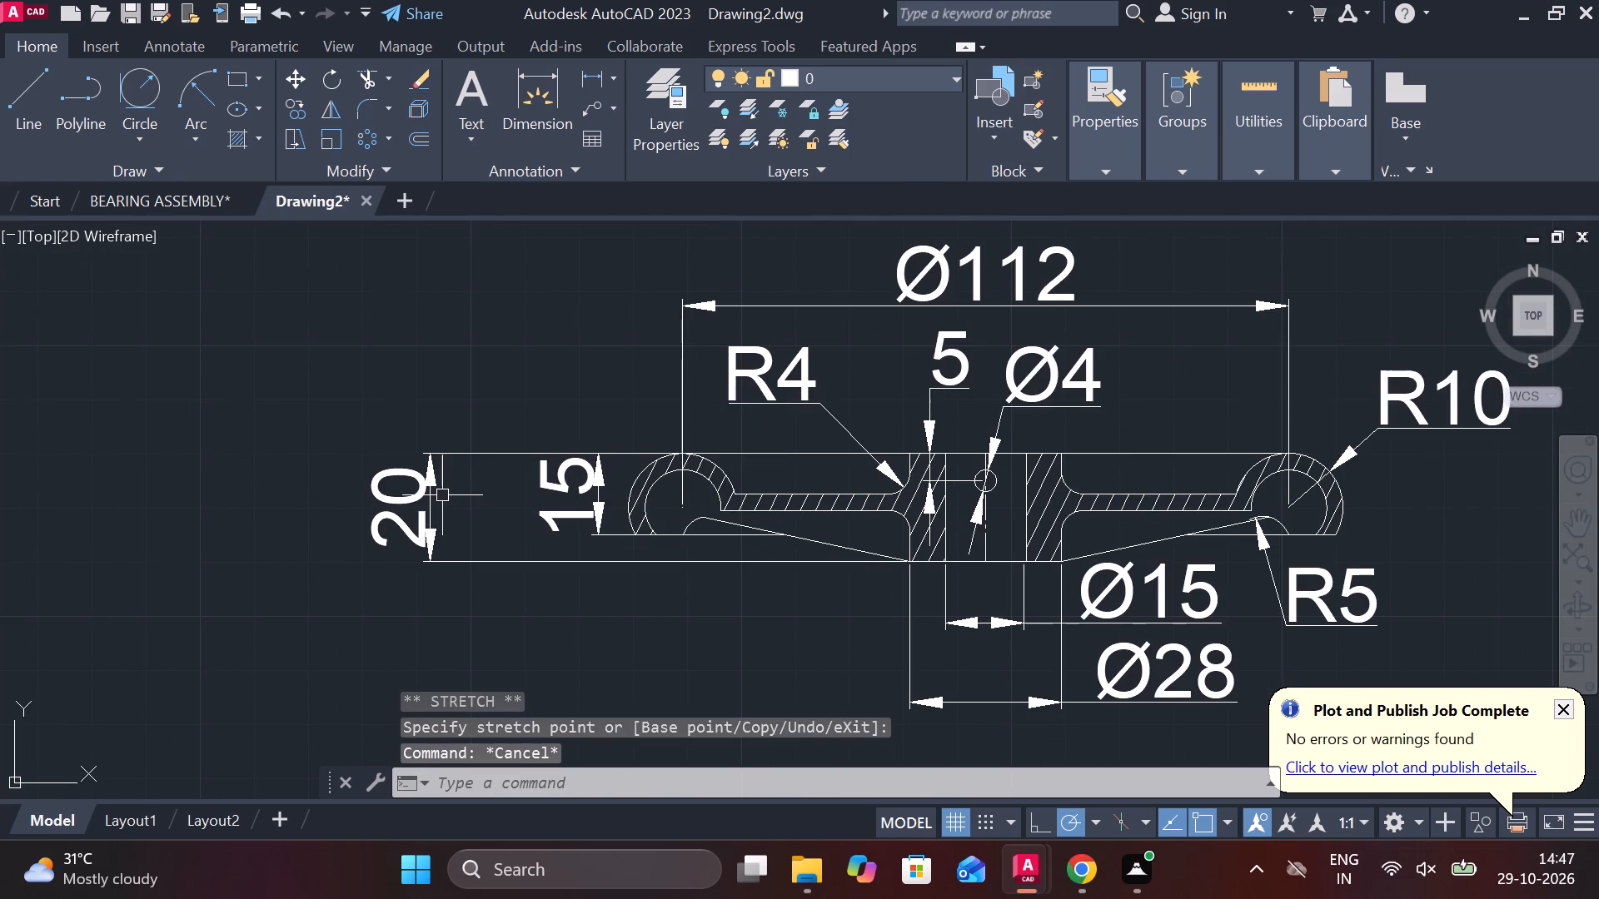
# Move the hub-height dimension to sit just outside the rim-height dimension, left of the section.
pyautogui.click(442, 495)
pyautogui.press('Escape')
pyautogui.click(430, 474)
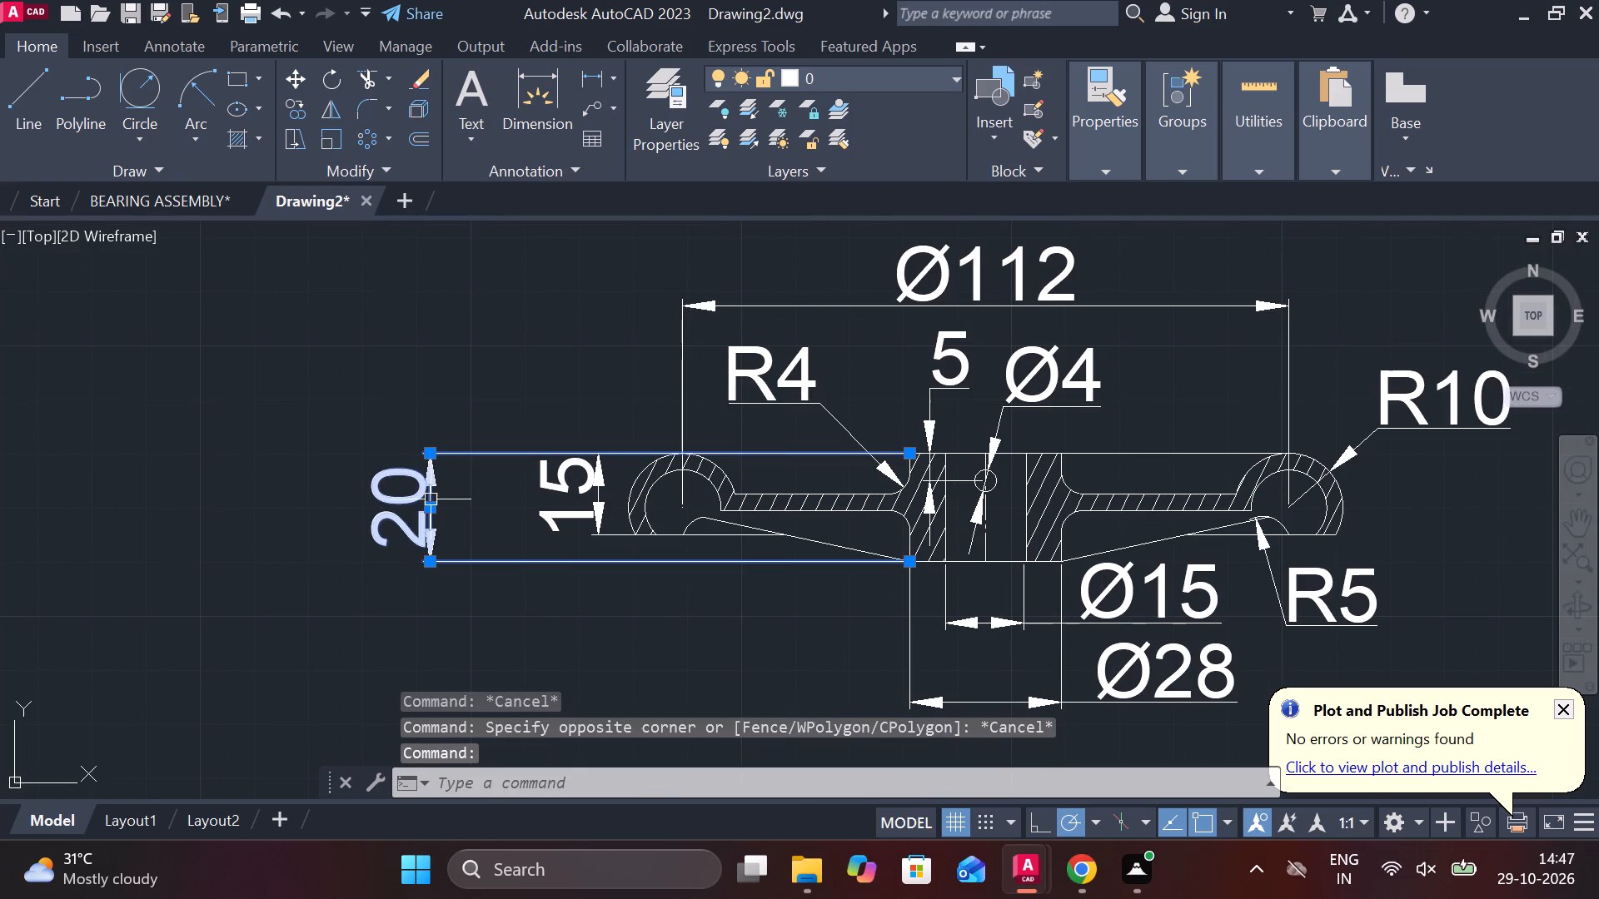
pyautogui.click(431, 509)
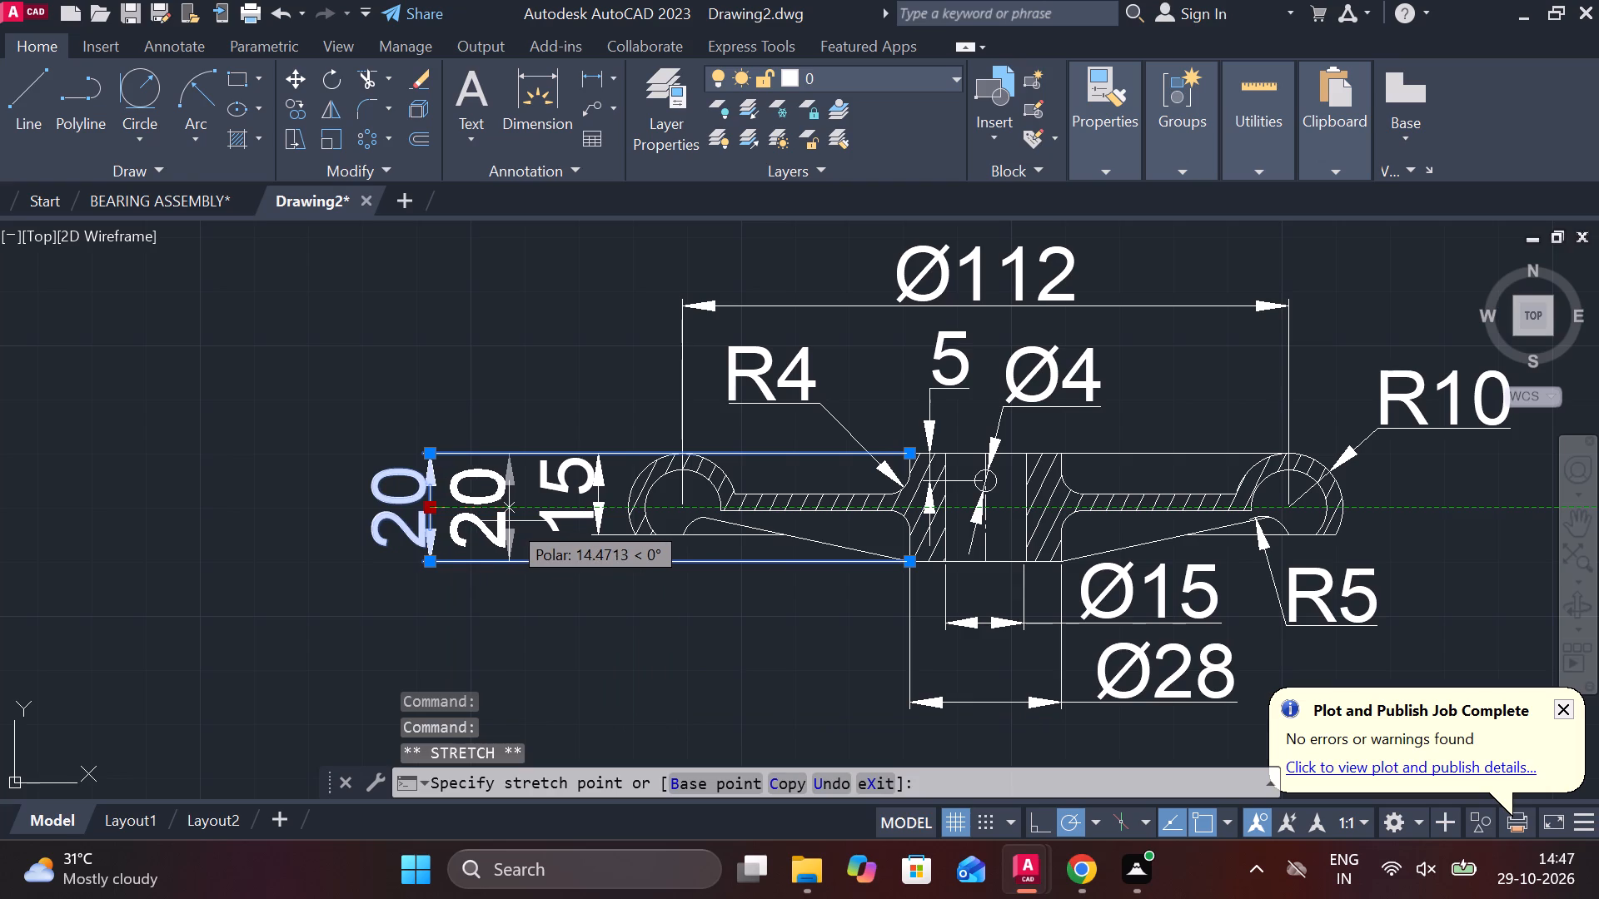
pyautogui.click(509, 521)
pyautogui.press('Escape')
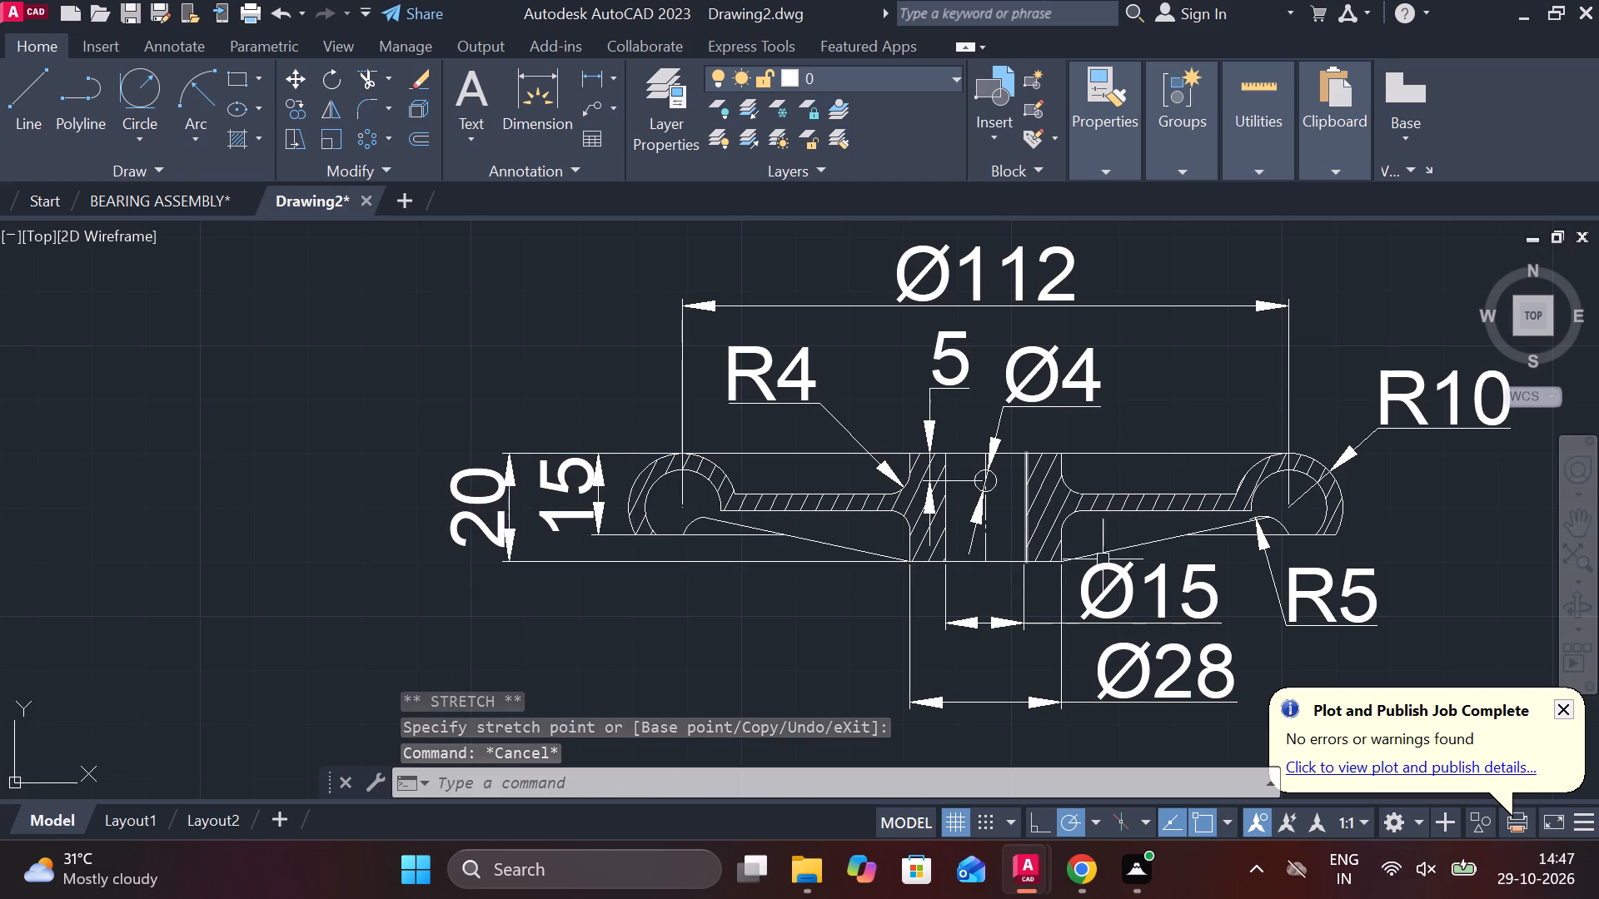
# Add a multileader from the section's left sloped lower edge with part number 5 below it, at text height 15.
pyautogui.scroll(-1, 1218, 536)
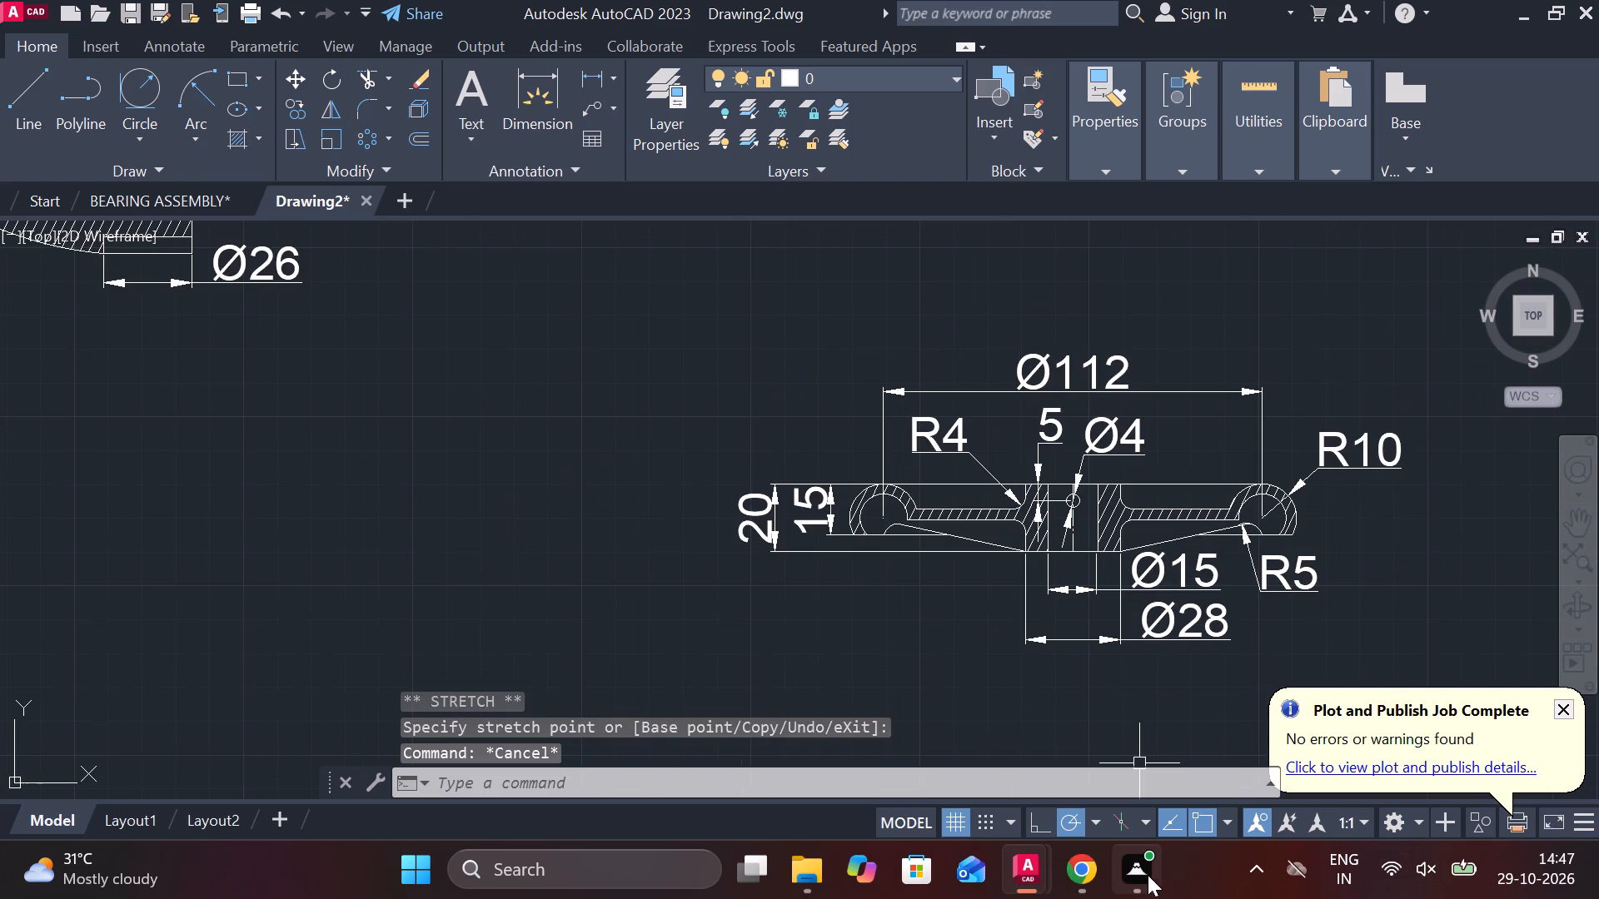
pyautogui.moveTo(1291, 440); pyautogui.dragTo(1283, 440, button='middle')
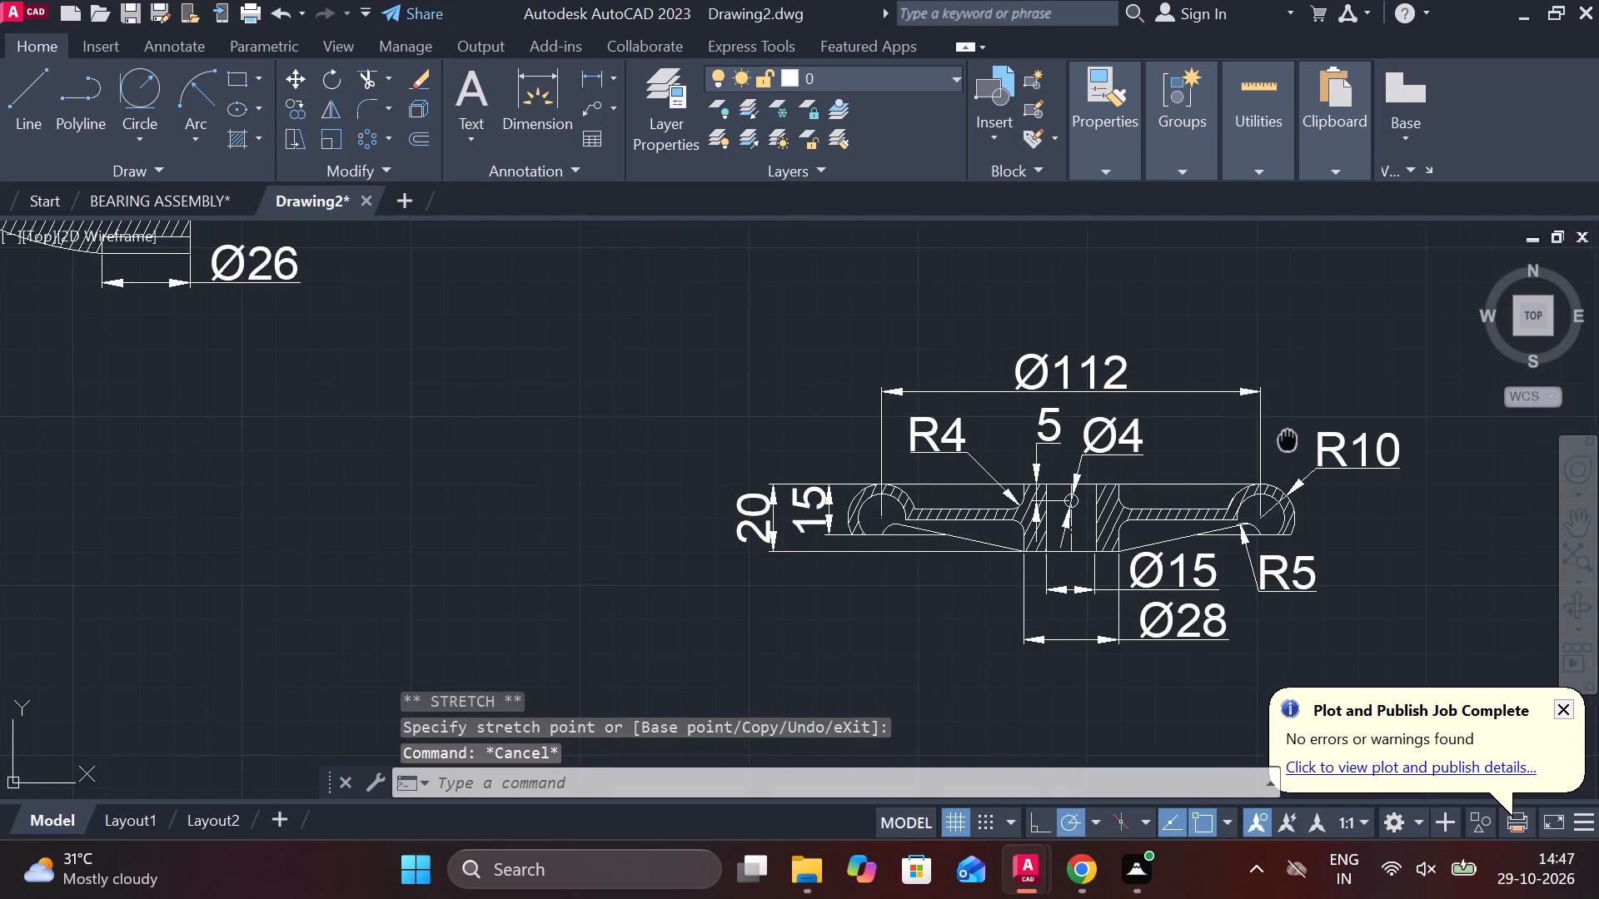
pyautogui.moveTo(1283, 440); pyautogui.dragTo(1155, 408, button='middle')
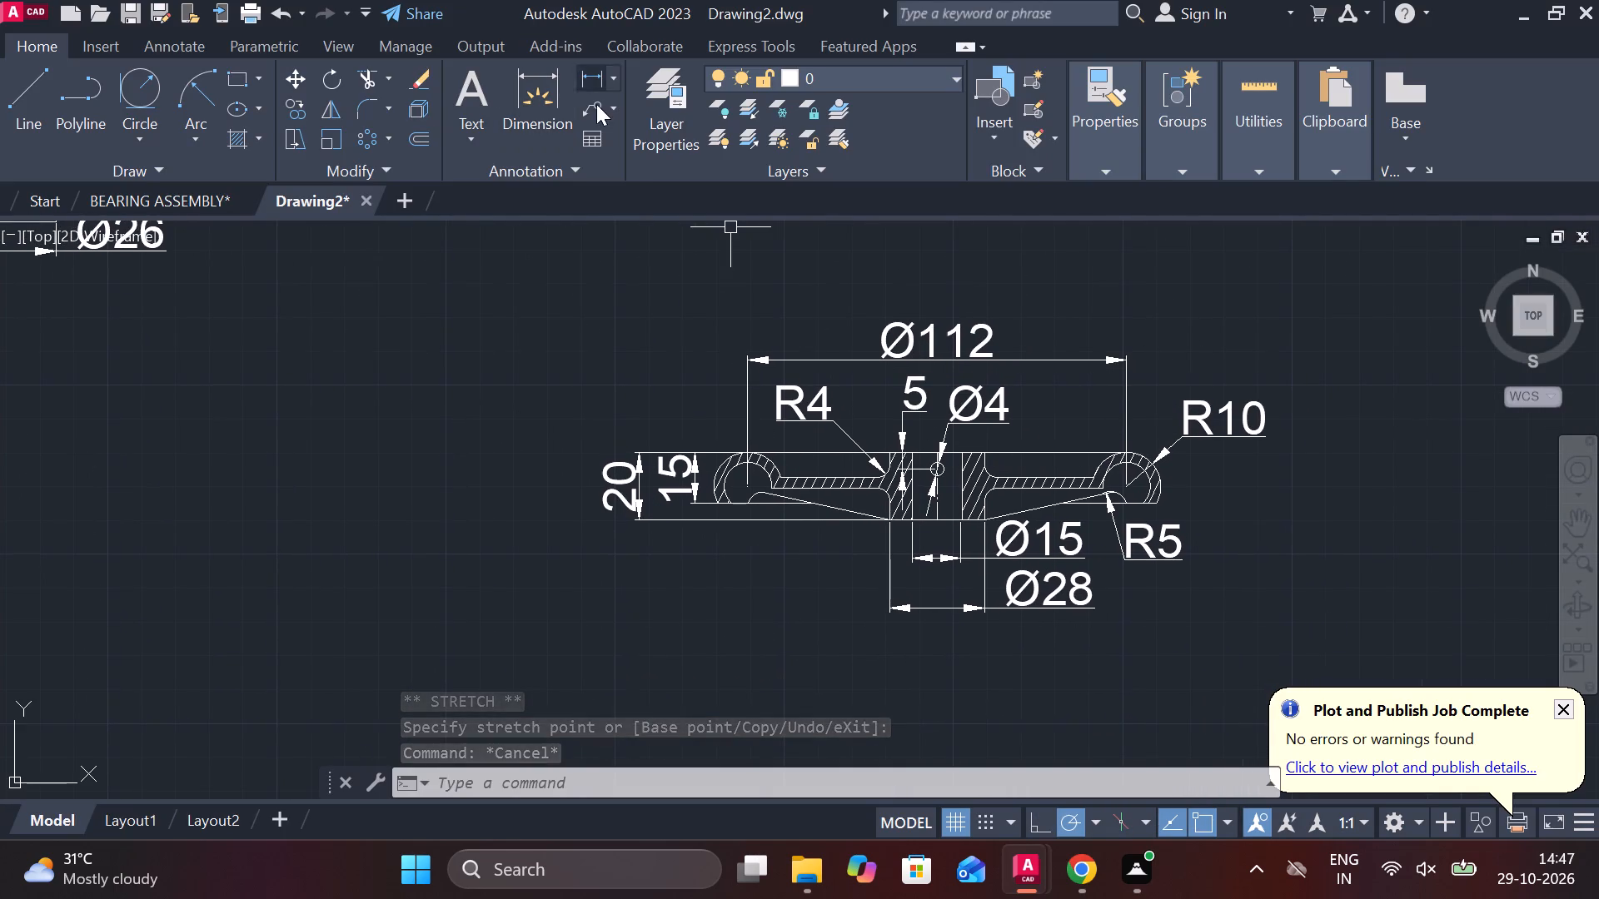
pyautogui.click(590, 105)
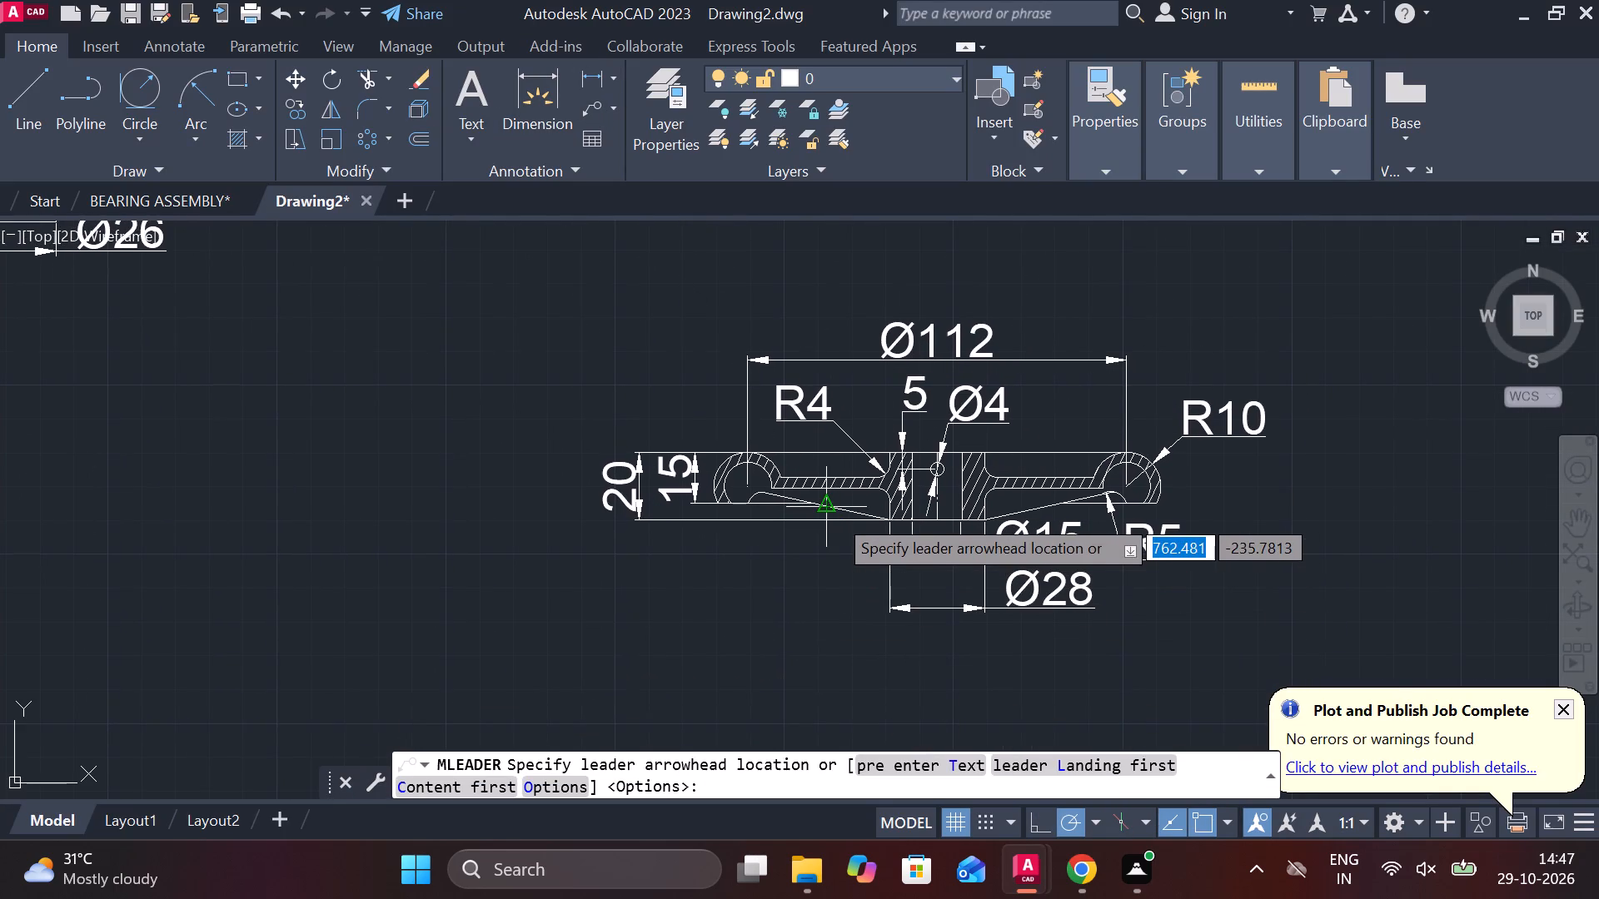
pyautogui.click(834, 514)
pyautogui.click(768, 590)
pyautogui.moveTo(814, 609); pyautogui.dragTo(799, 544, button='middle')
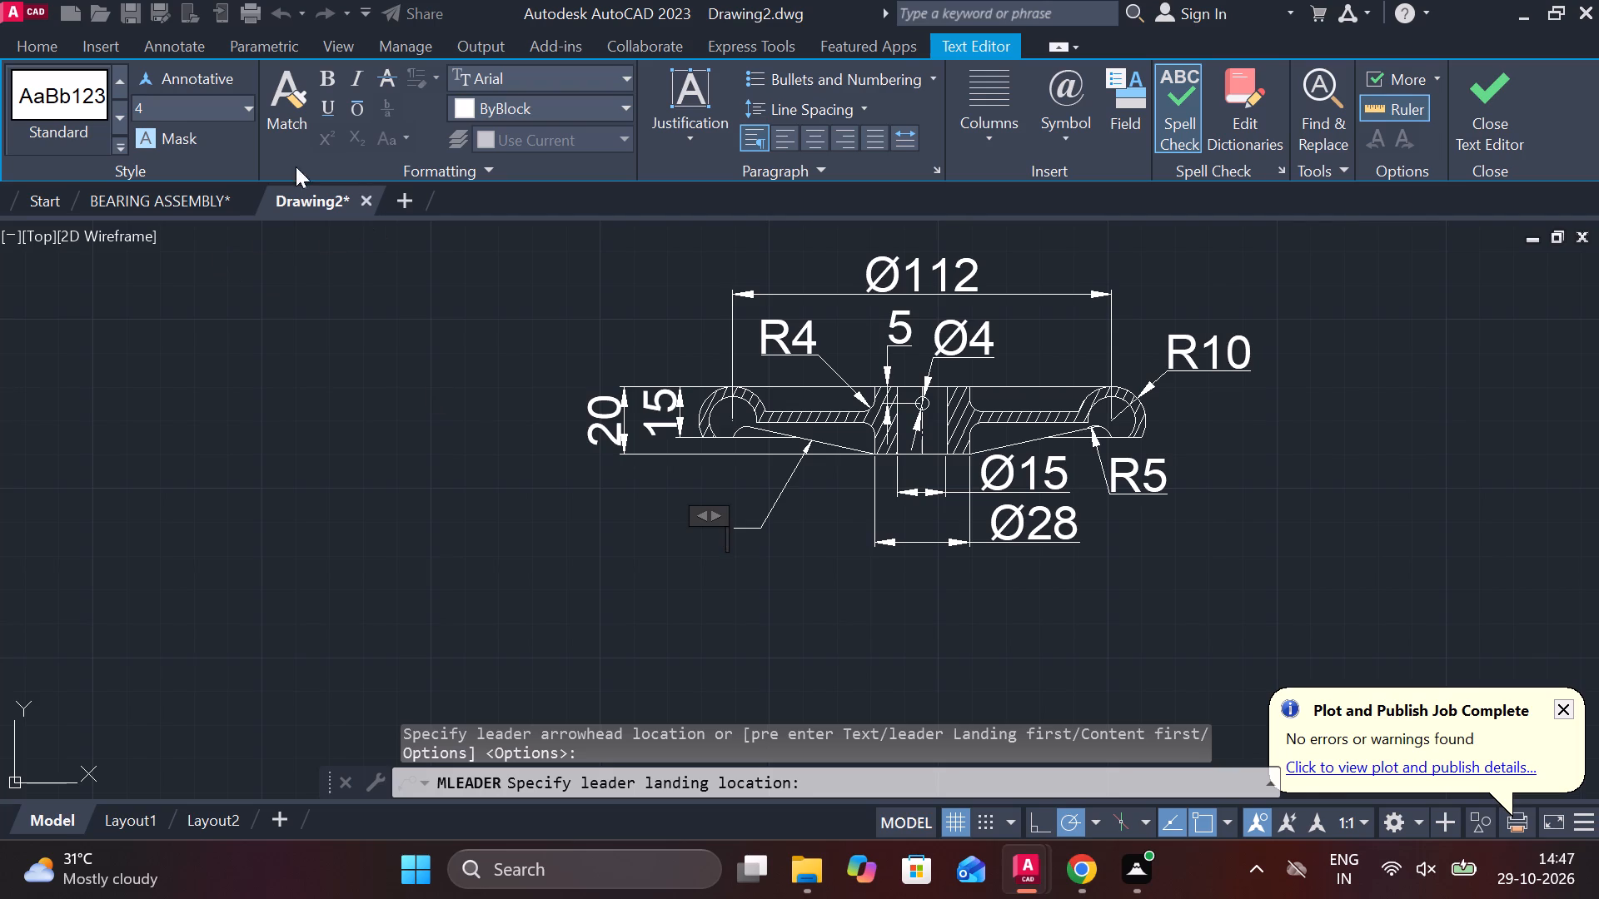
pyautogui.click(212, 114)
pyautogui.write('15')
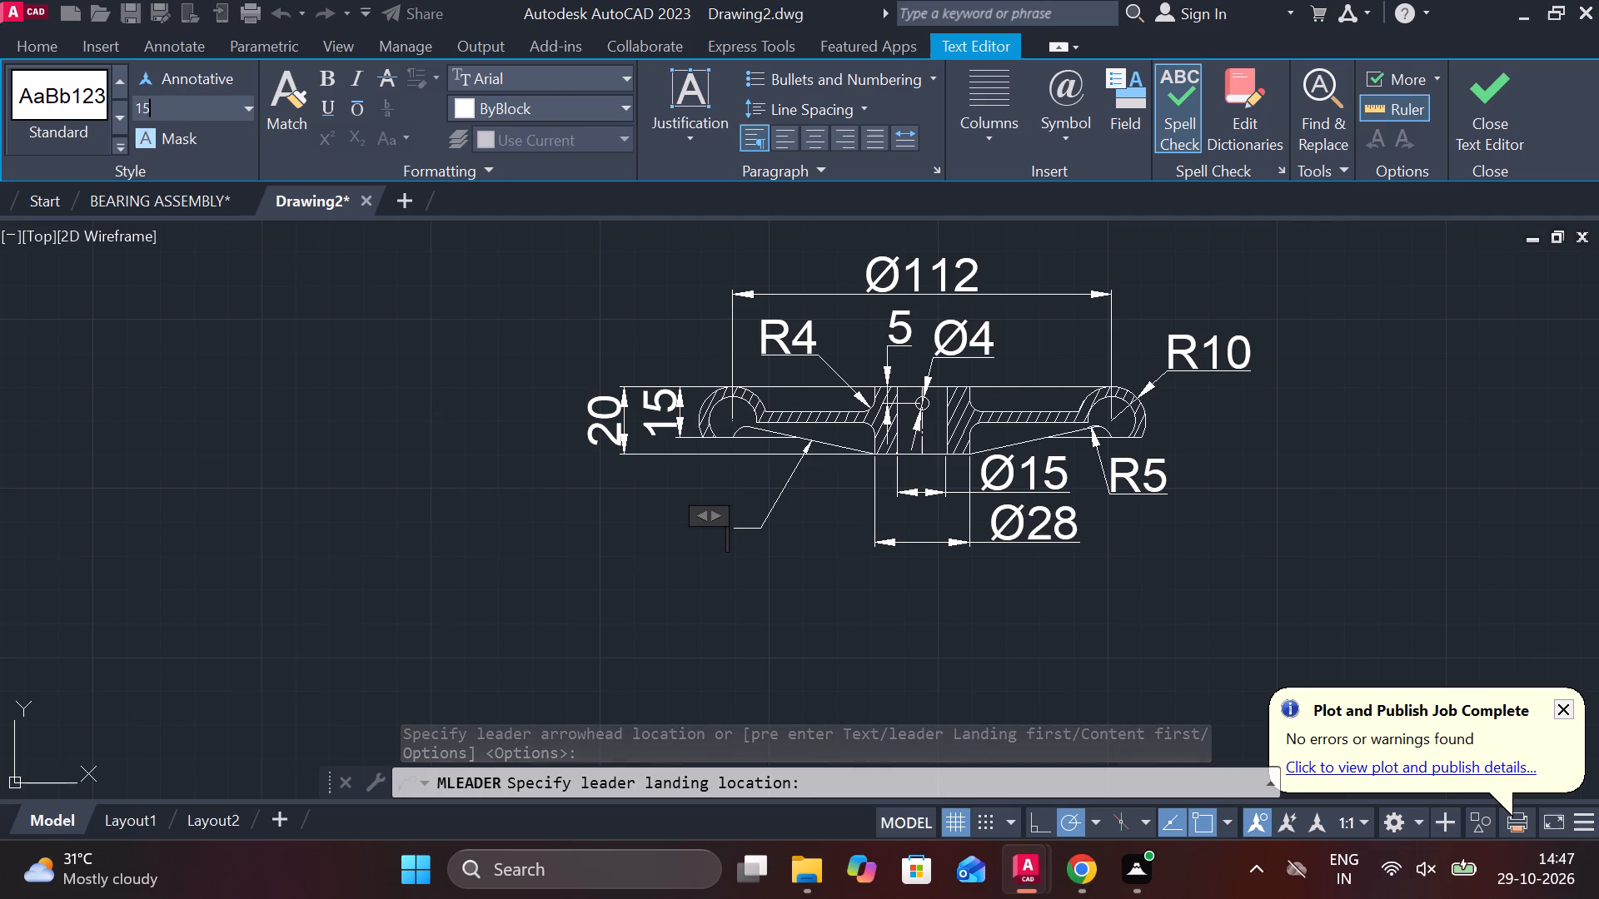
pyautogui.press('Return')
pyautogui.press('5')
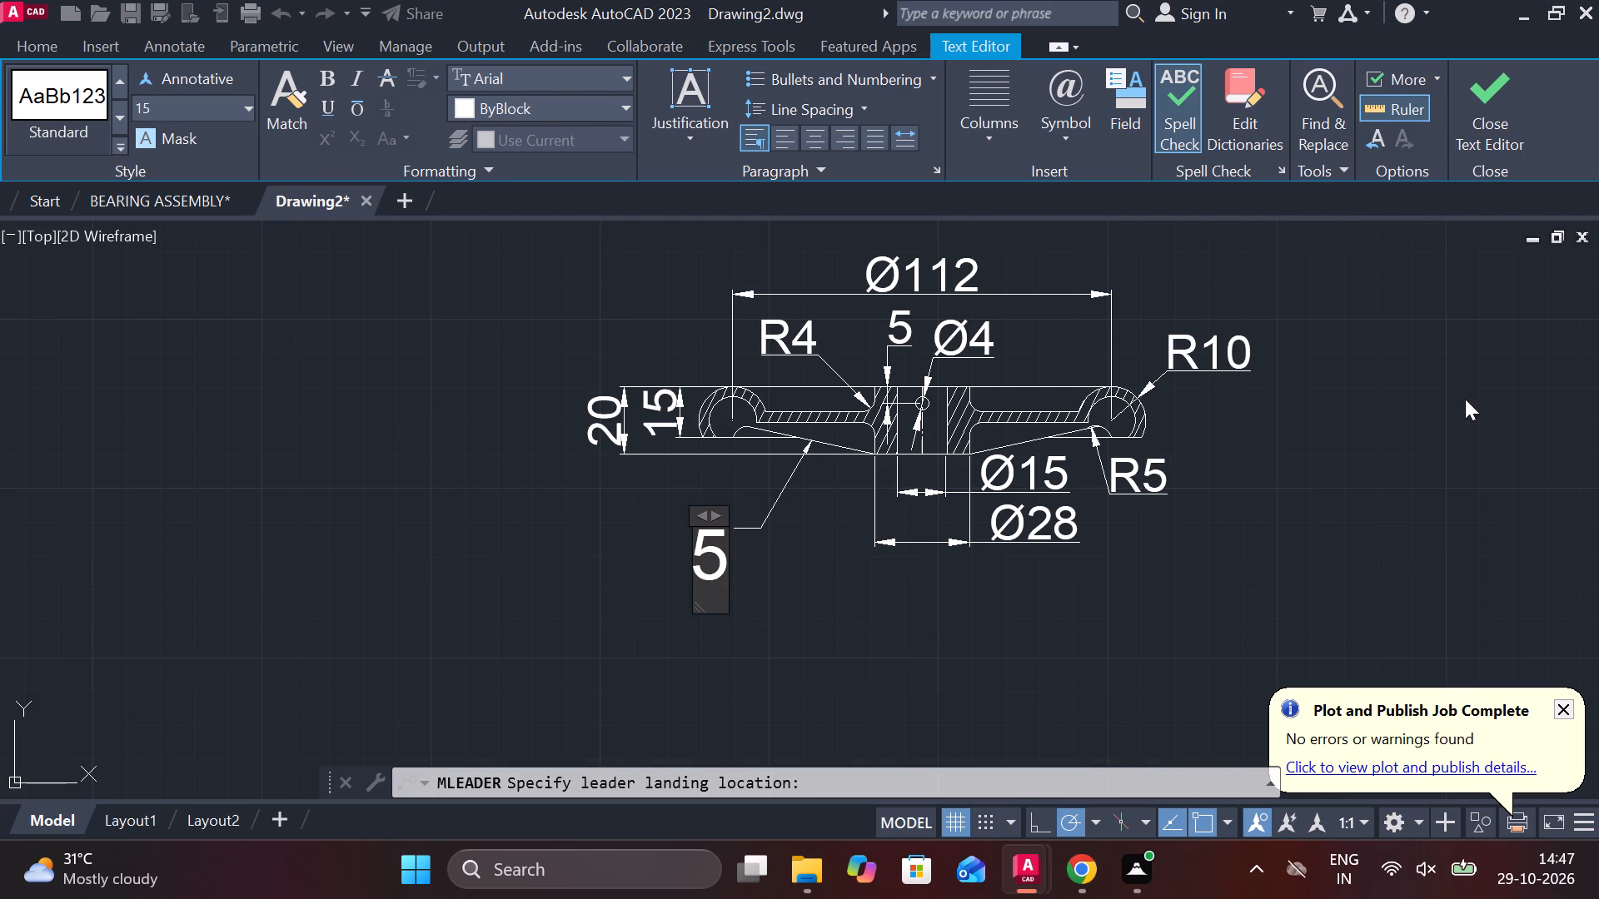
pyautogui.click(1469, 131)
# Move the whole dimensioned section with its part number beside part 4's star-shaped plan view, below the half section.
pyautogui.scroll(-2, 1148, 417)
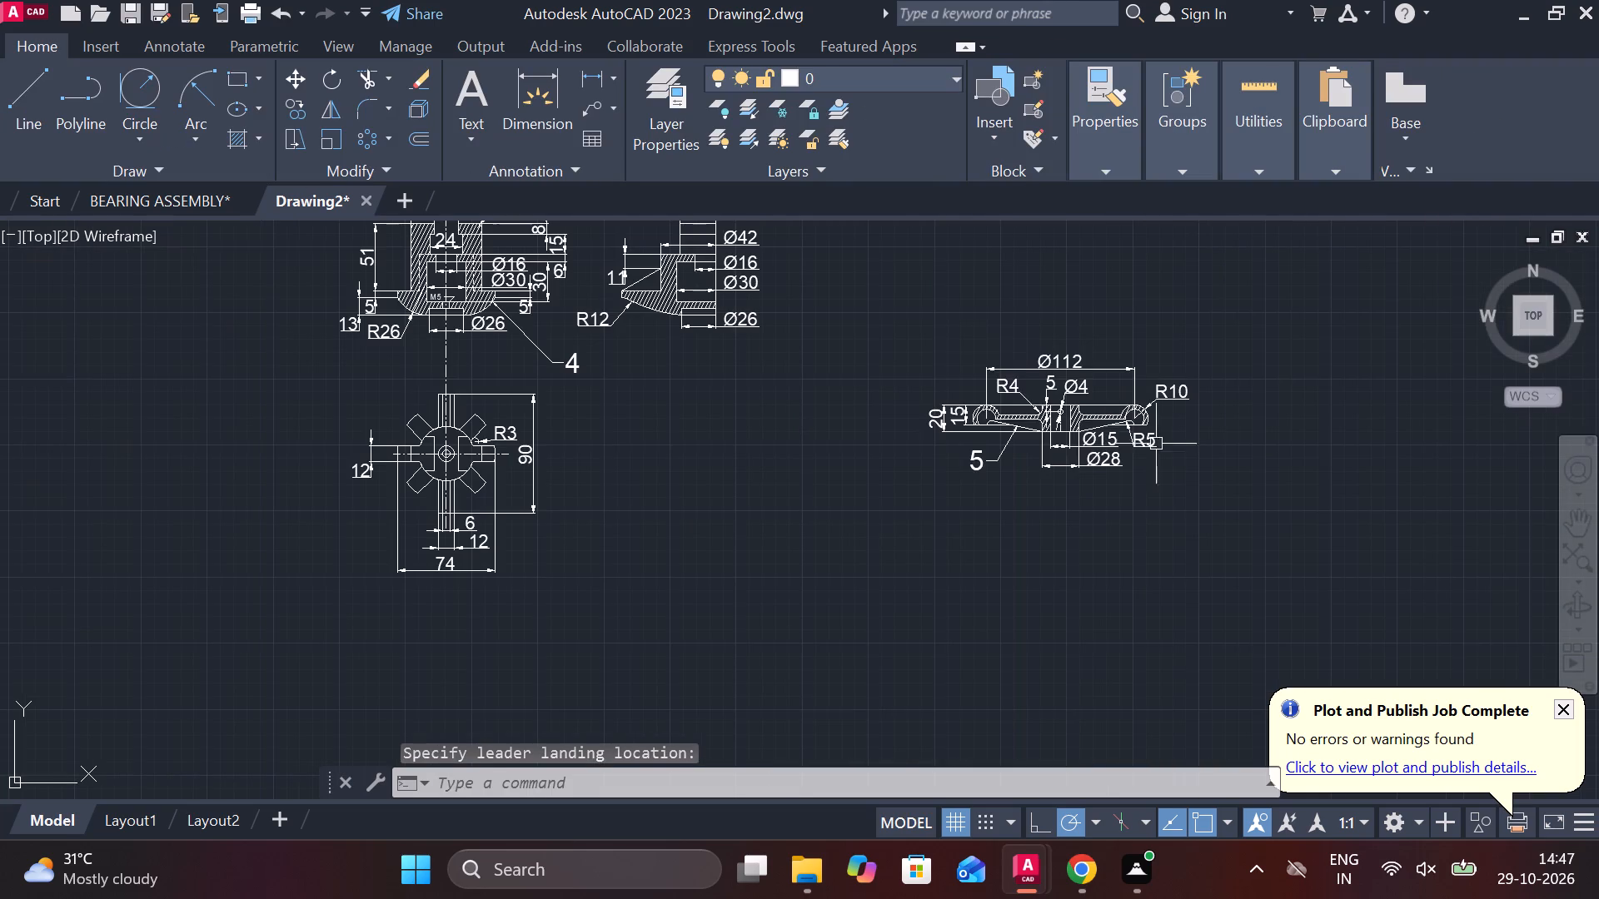
pyautogui.click(894, 316)
pyautogui.click(1228, 549)
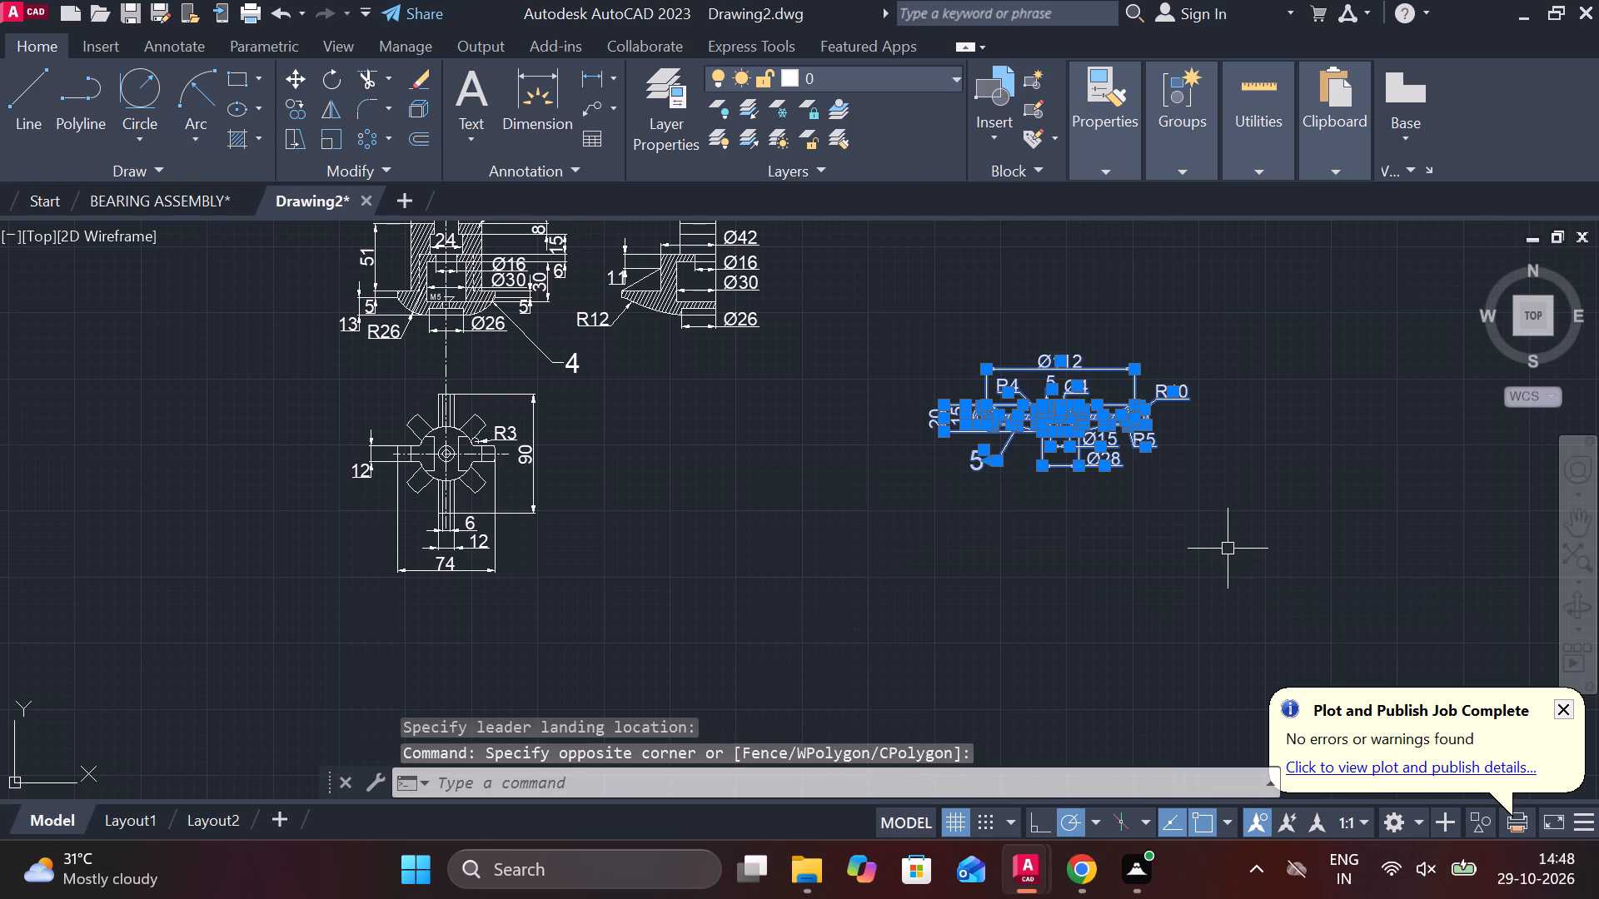
pyautogui.press('m')
pyautogui.press('Return')
pyautogui.doubleClick(1223, 519)
pyautogui.scroll(-2, 1011, 556)
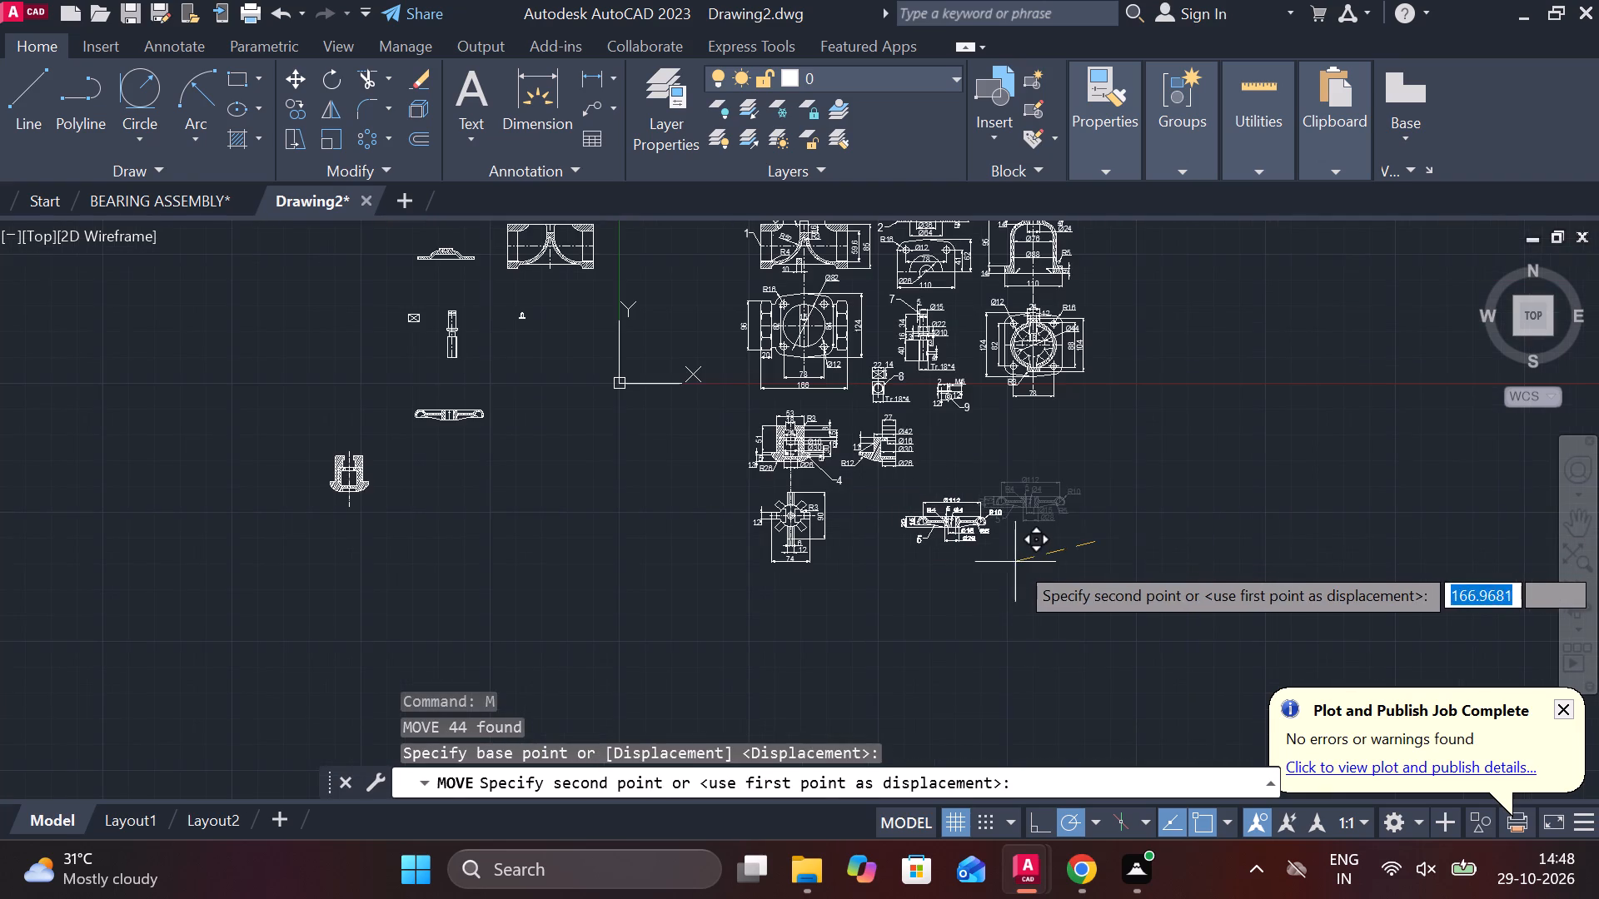
pyautogui.scroll(2, 976, 560)
pyautogui.click(919, 559)
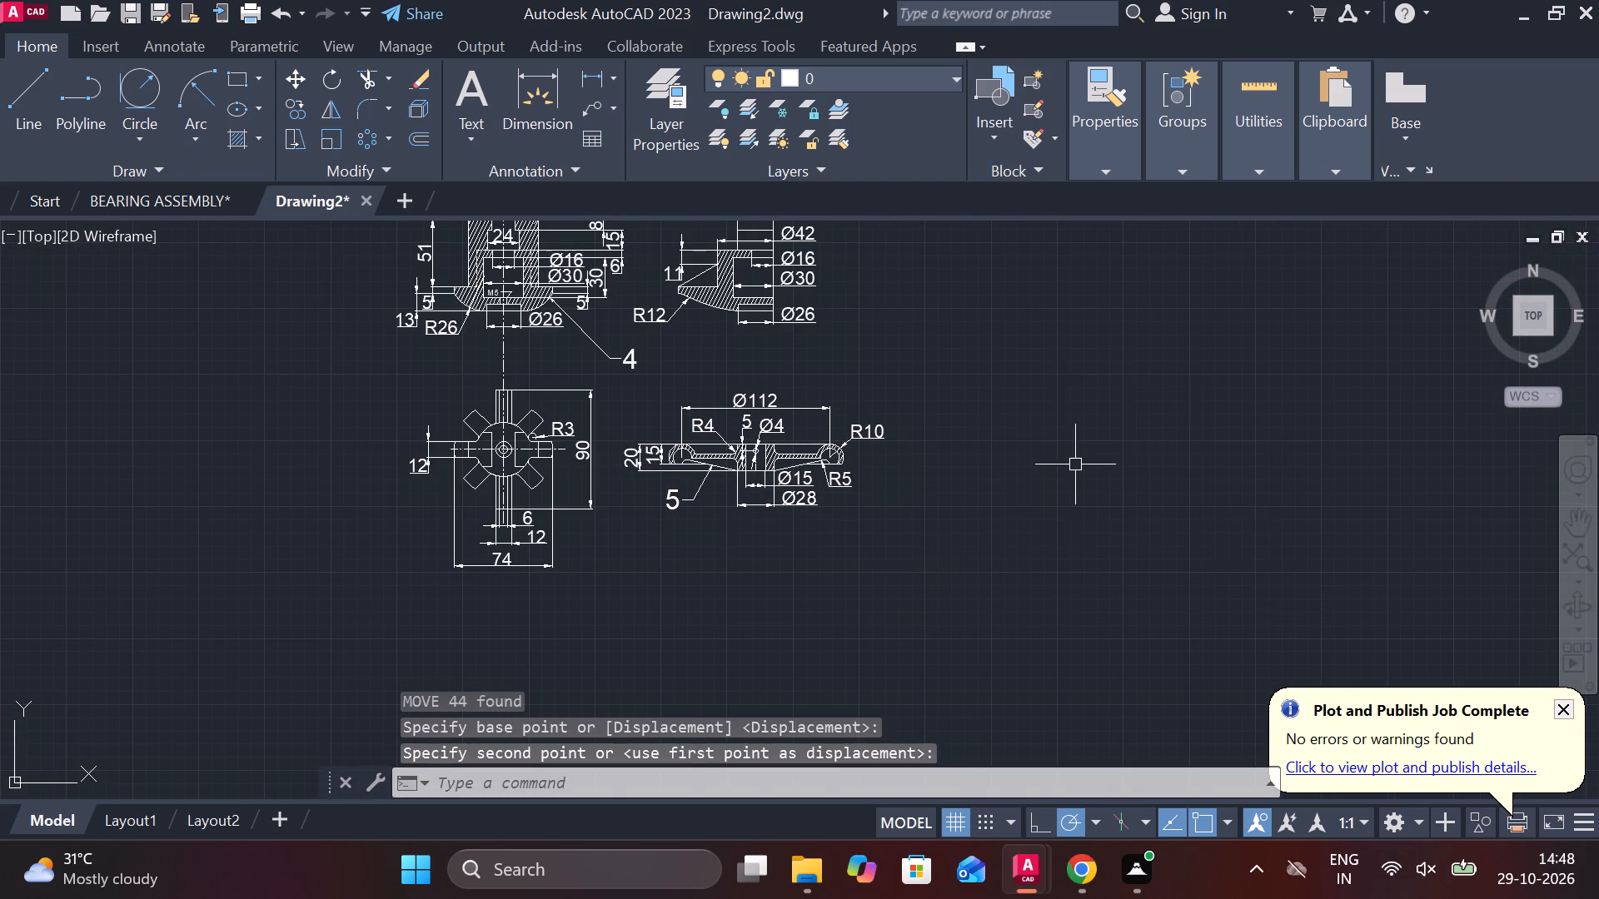
# Look over the arrangement of the numbered part drawings and the undimensioned views beside them.
pyautogui.scroll(-1, 1075, 464)
pyautogui.moveTo(1083, 534); pyautogui.dragTo(1034, 644, button='middle')
pyautogui.moveTo(1052, 634); pyautogui.dragTo(1001, 693, button='middle')
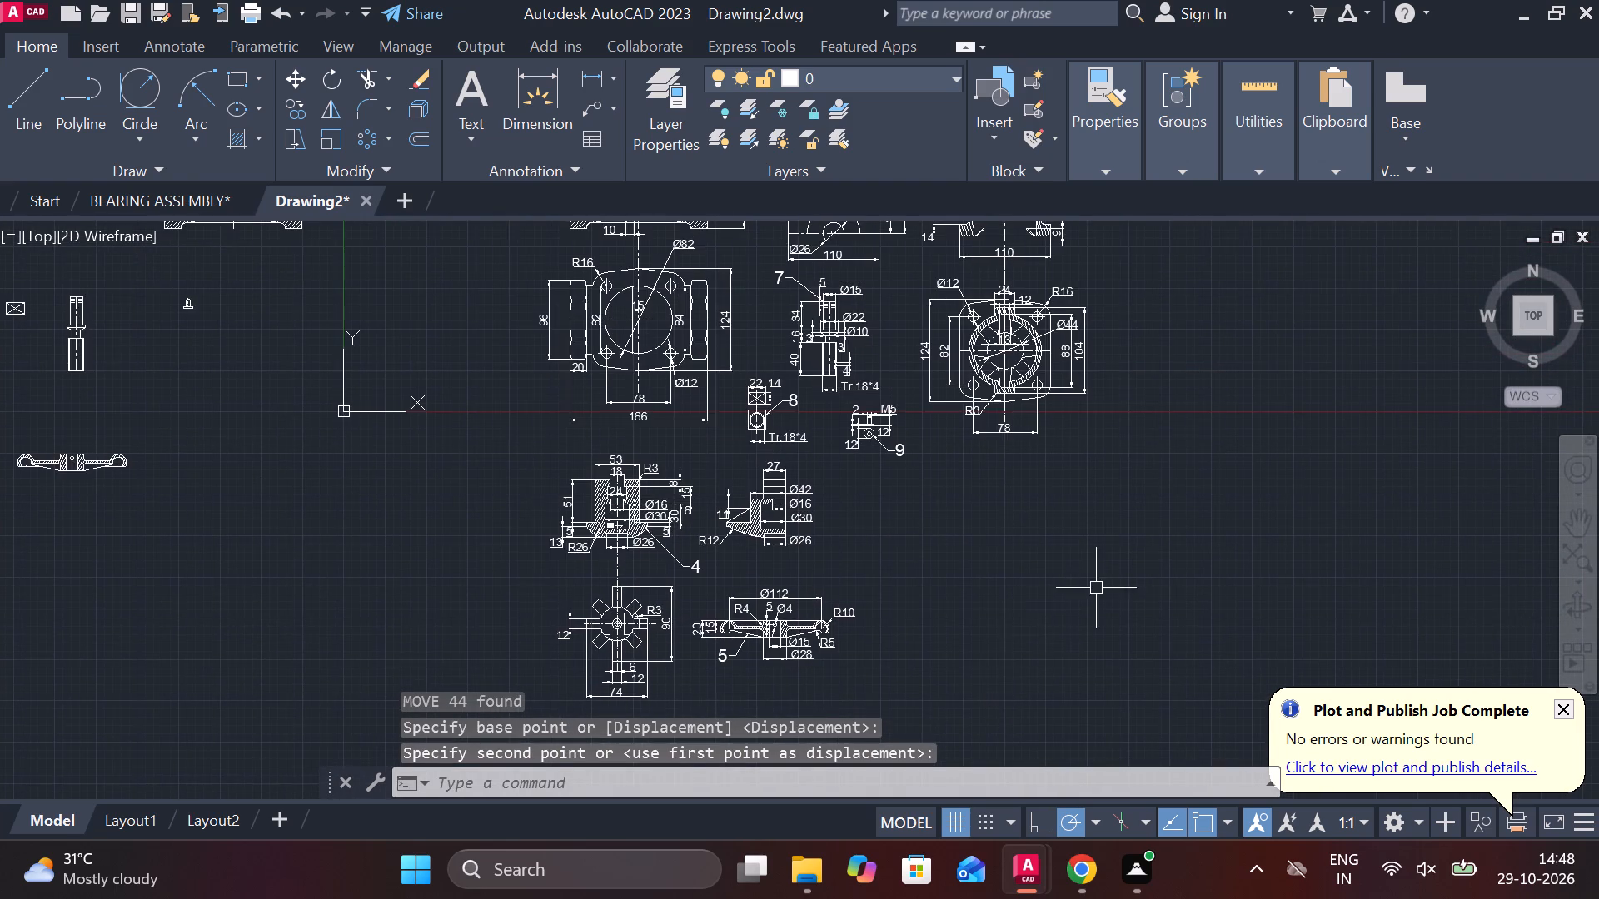
pyautogui.moveTo(1097, 587); pyautogui.dragTo(1054, 705, button='middle')
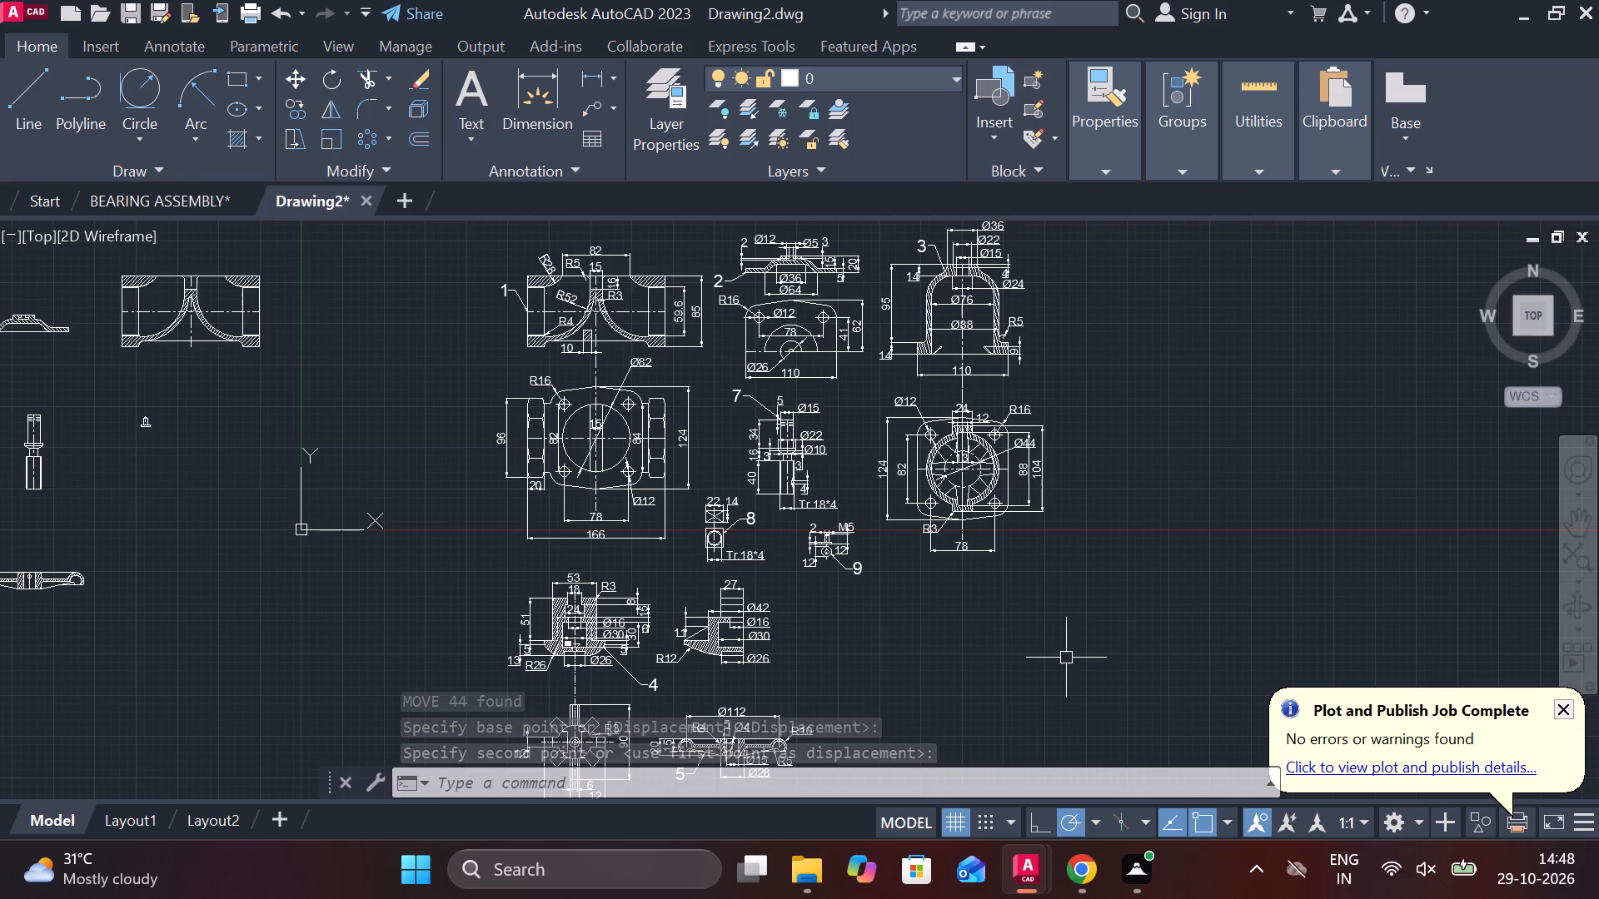
pyautogui.scroll(-1, 1071, 645)
pyautogui.moveTo(1067, 645); pyautogui.dragTo(1055, 519, button='middle')
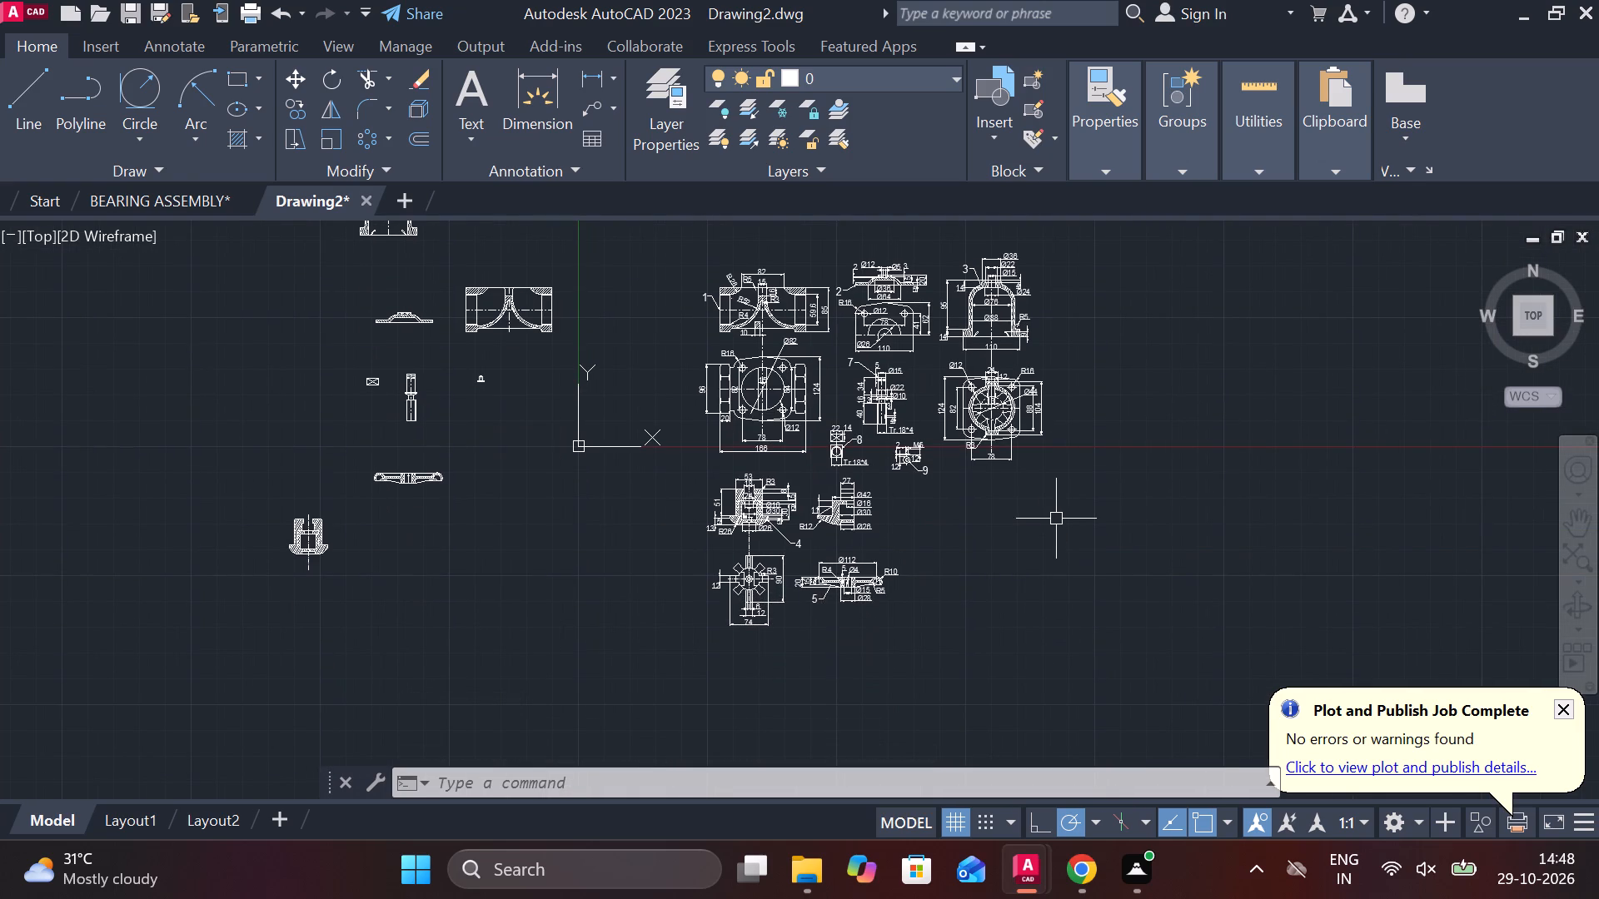
pyautogui.scroll(1, 660, 585)
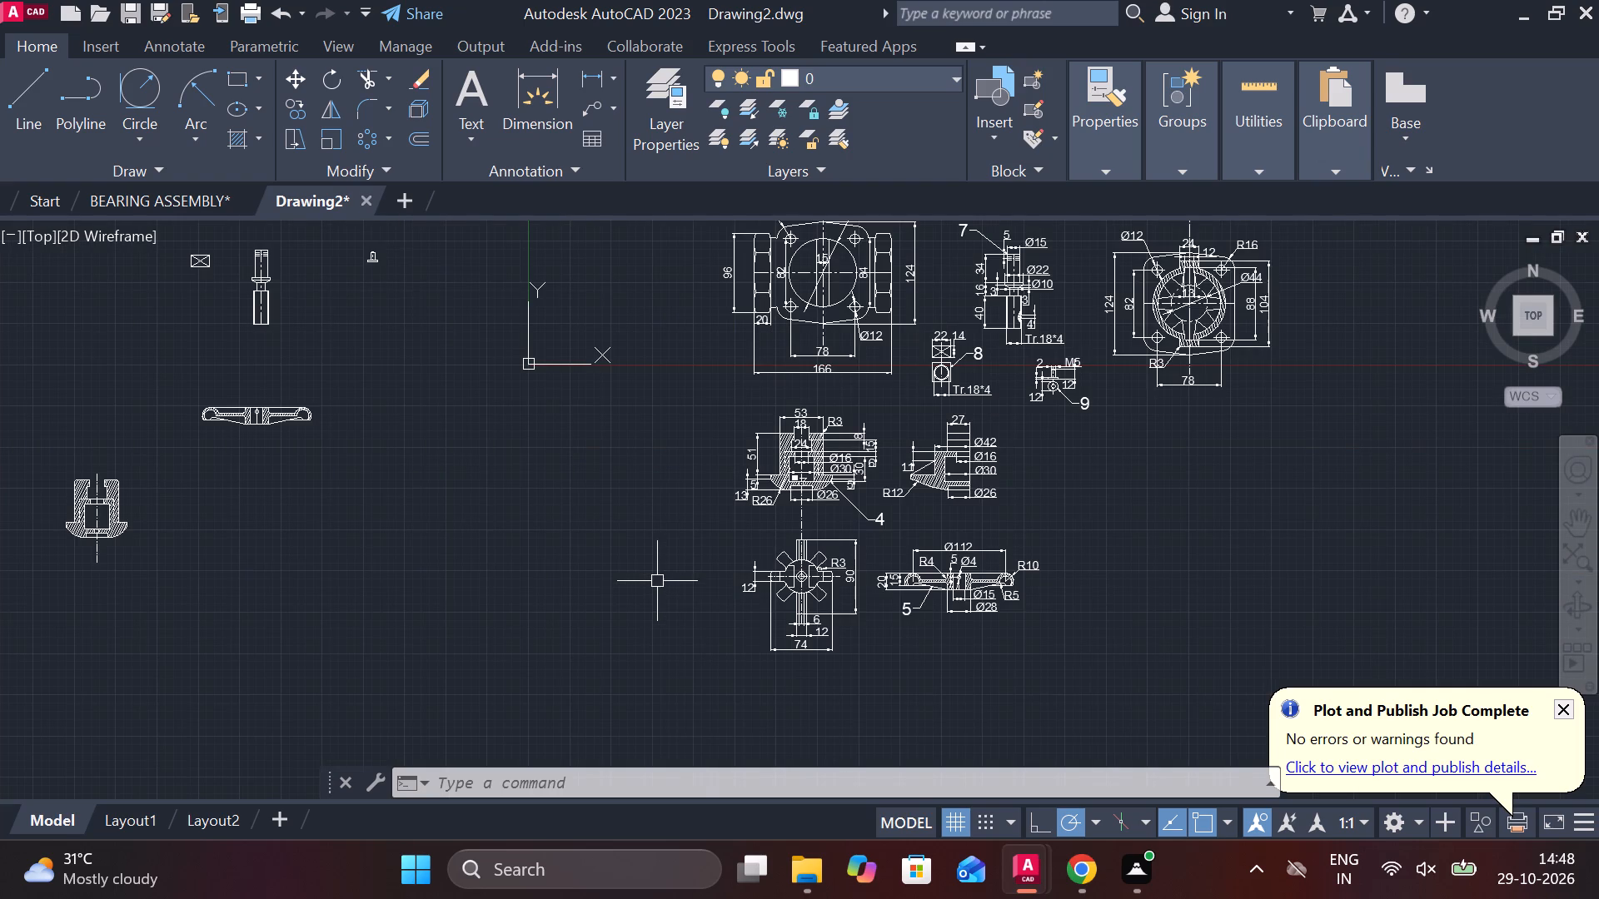
pyautogui.moveTo(675, 562); pyautogui.dragTo(775, 476, button='middle')
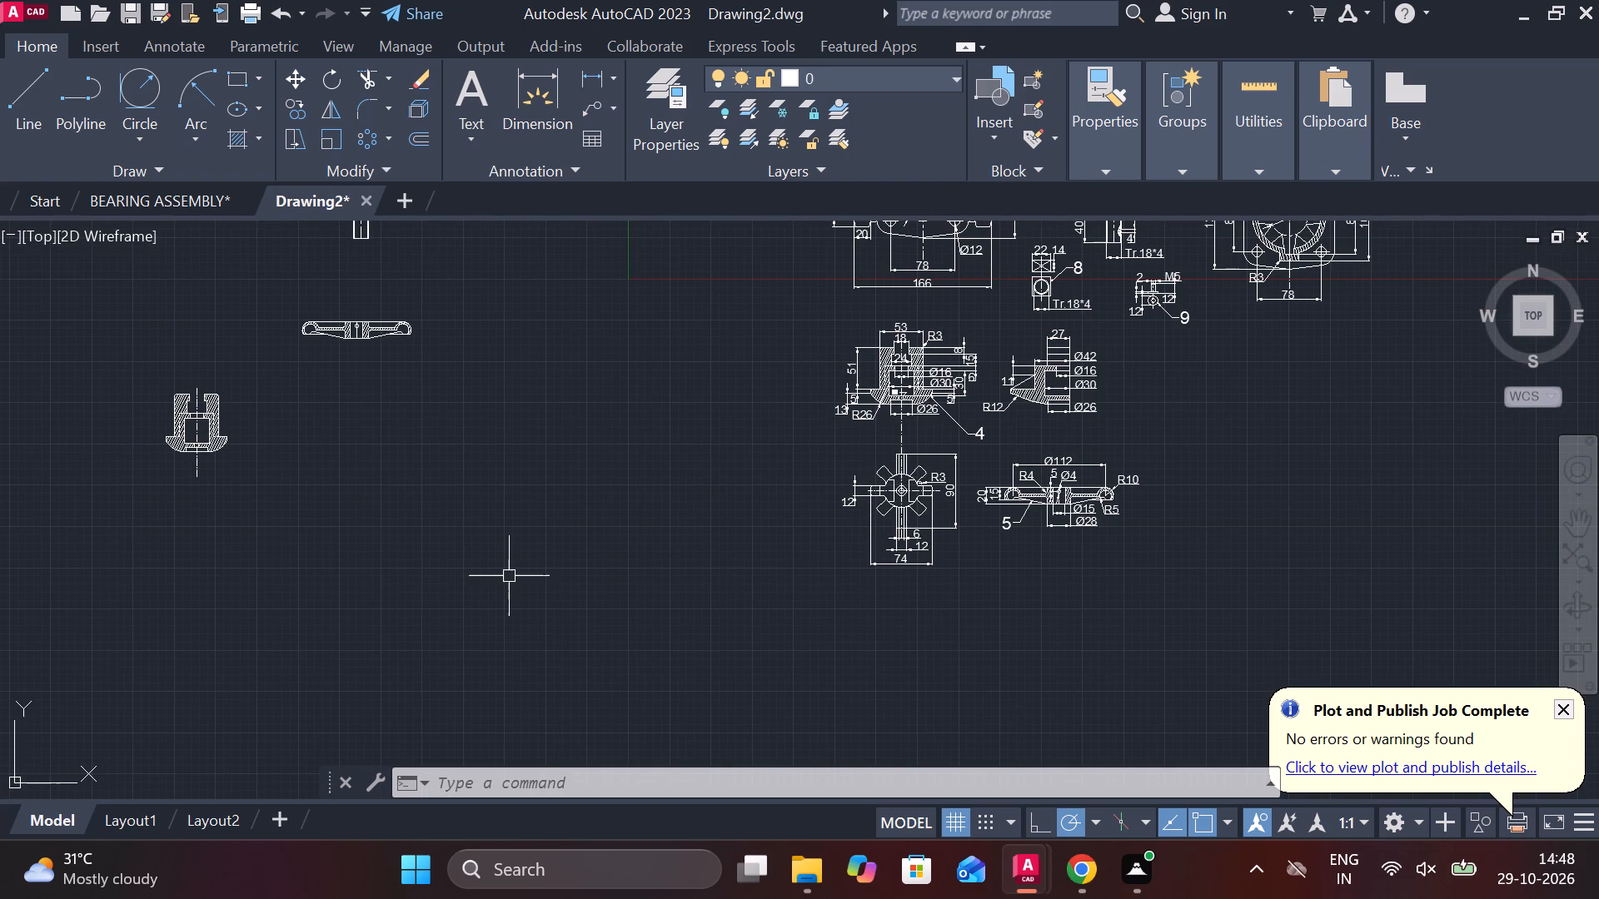
# Draw a 20 by 10 rectangle from lines in the empty area left of part 4's star-shaped plan view.
pyautogui.press('l')
pyautogui.press('Return')
pyautogui.click(492, 551)
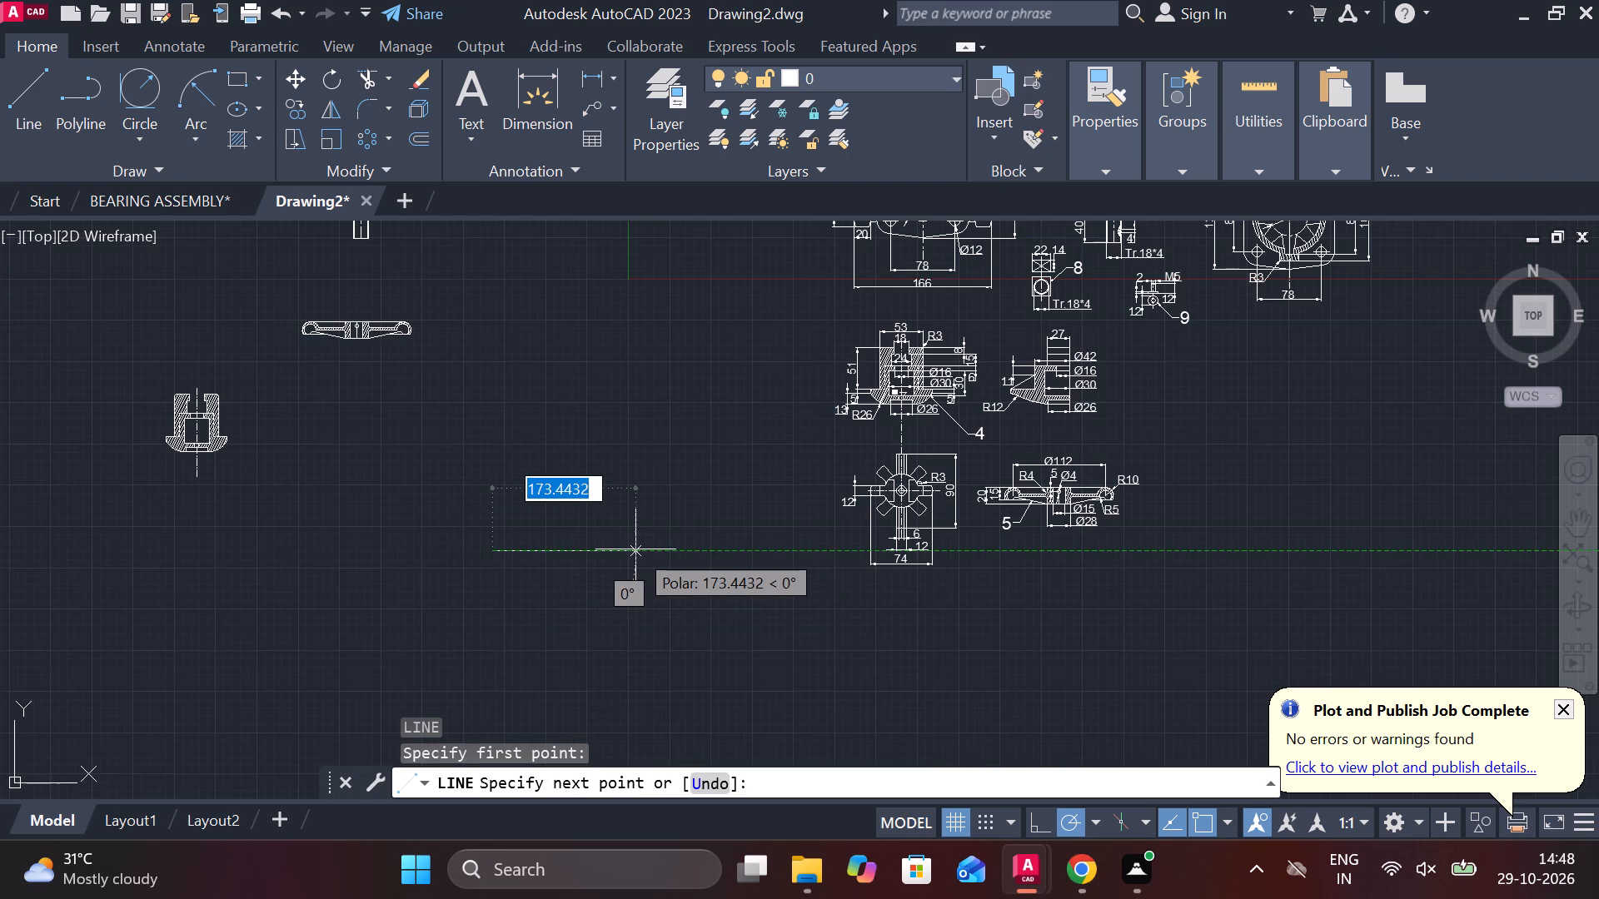
pyautogui.press('2')
pyautogui.press('0')
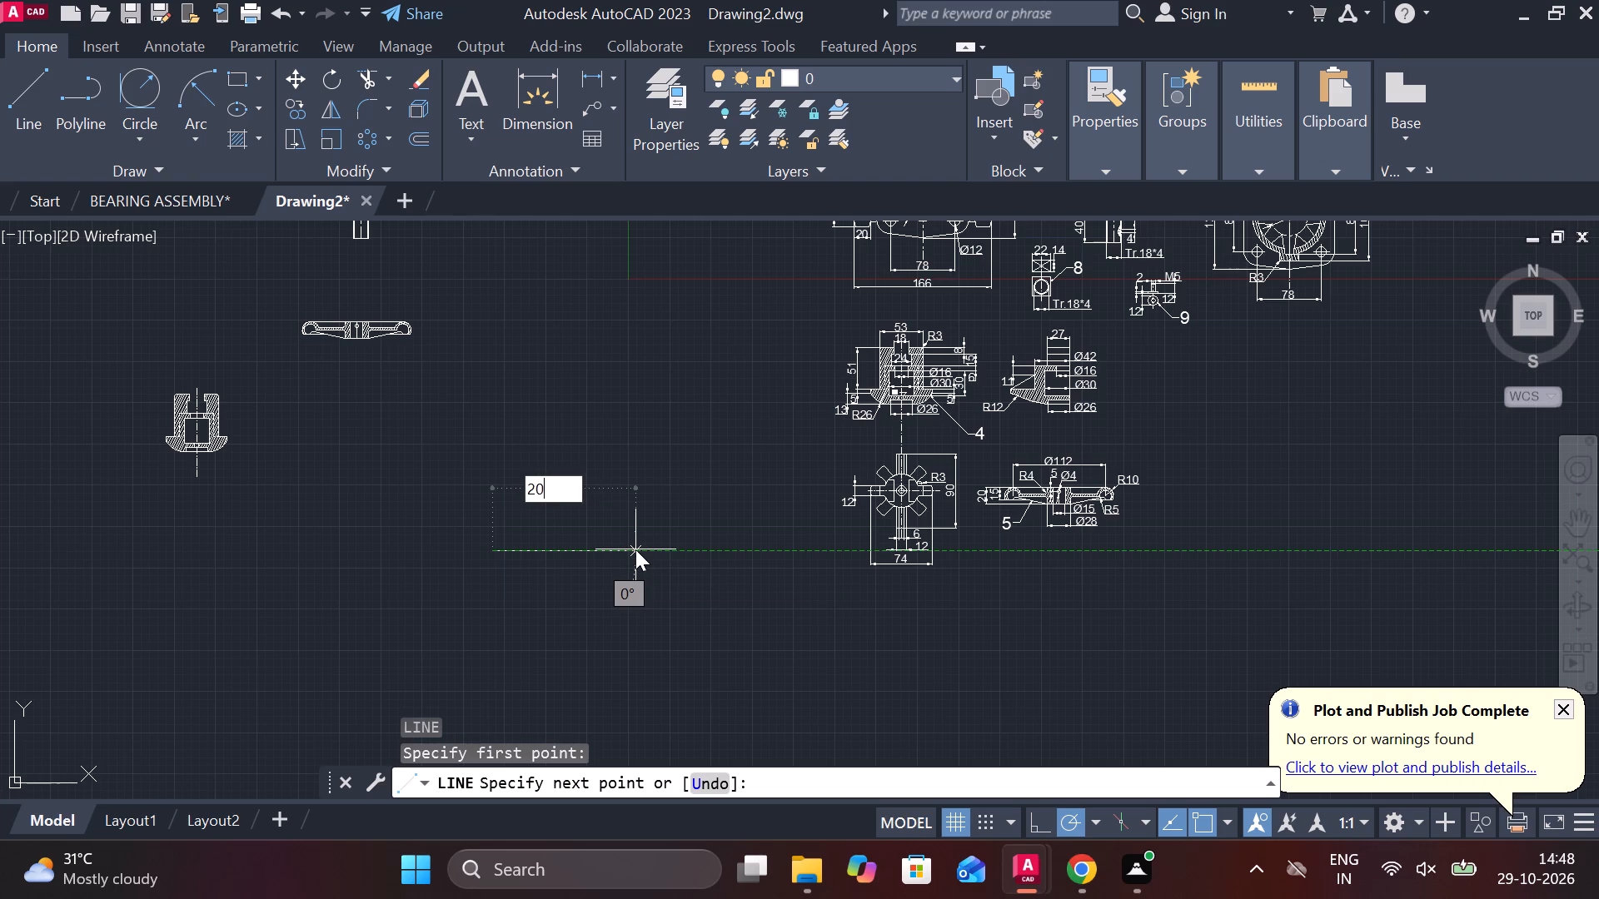
pyautogui.press('Return')
pyautogui.scroll(3, 483, 557)
pyautogui.middleClick(491, 557)
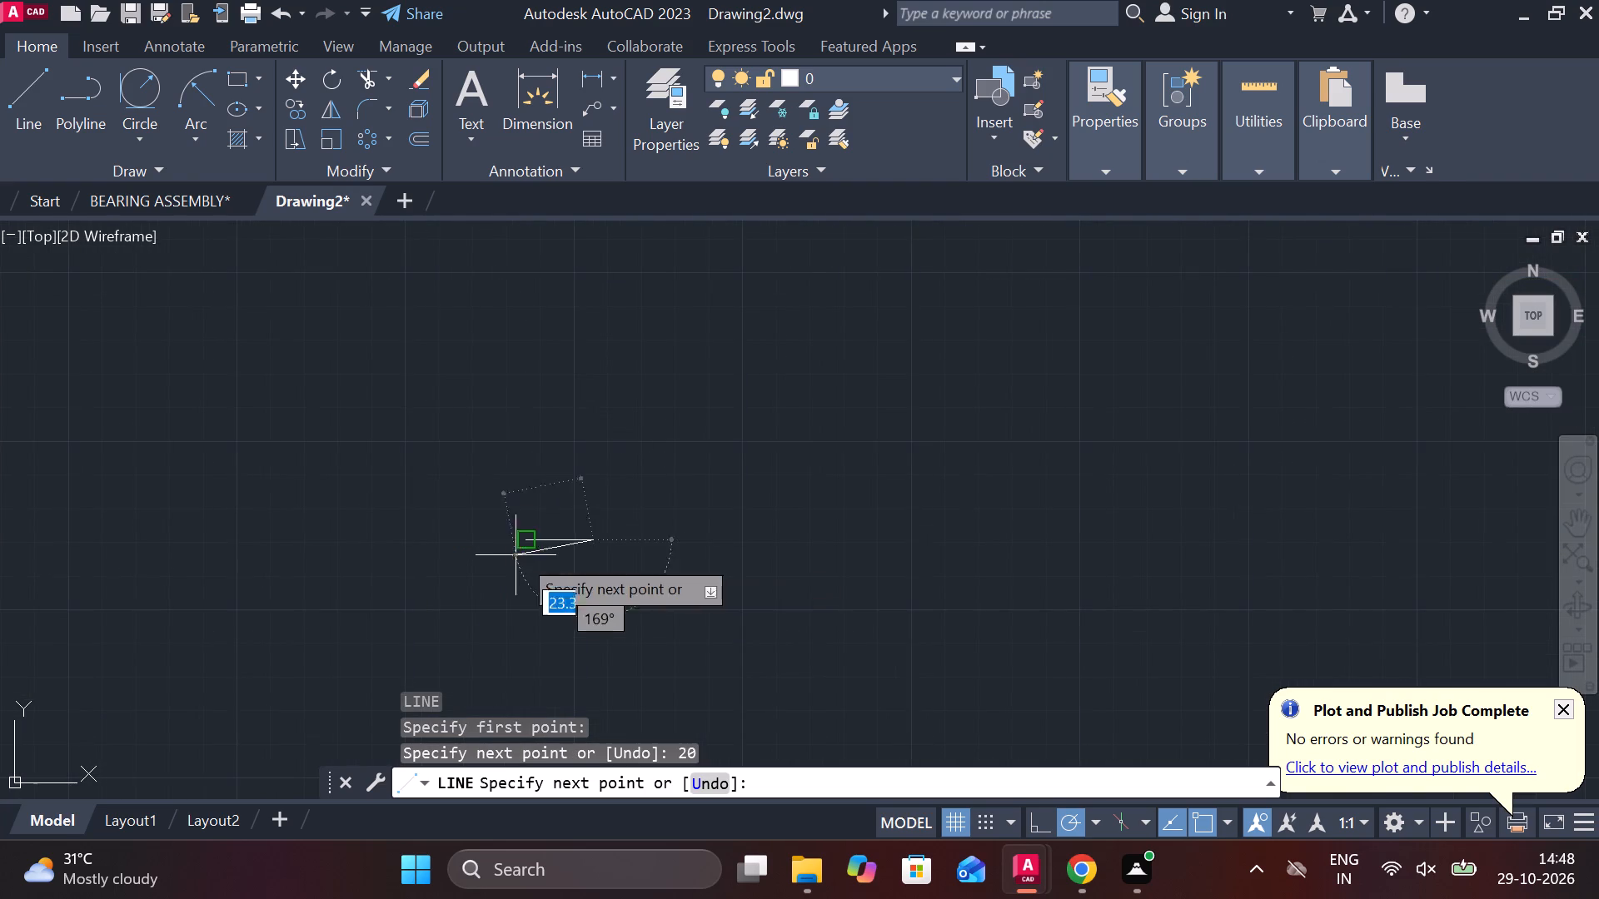
pyautogui.moveTo(605, 556); pyautogui.dragTo(720, 427, button='middle')
pyautogui.scroll(2, 741, 392)
pyautogui.scroll(-1, 717, 477)
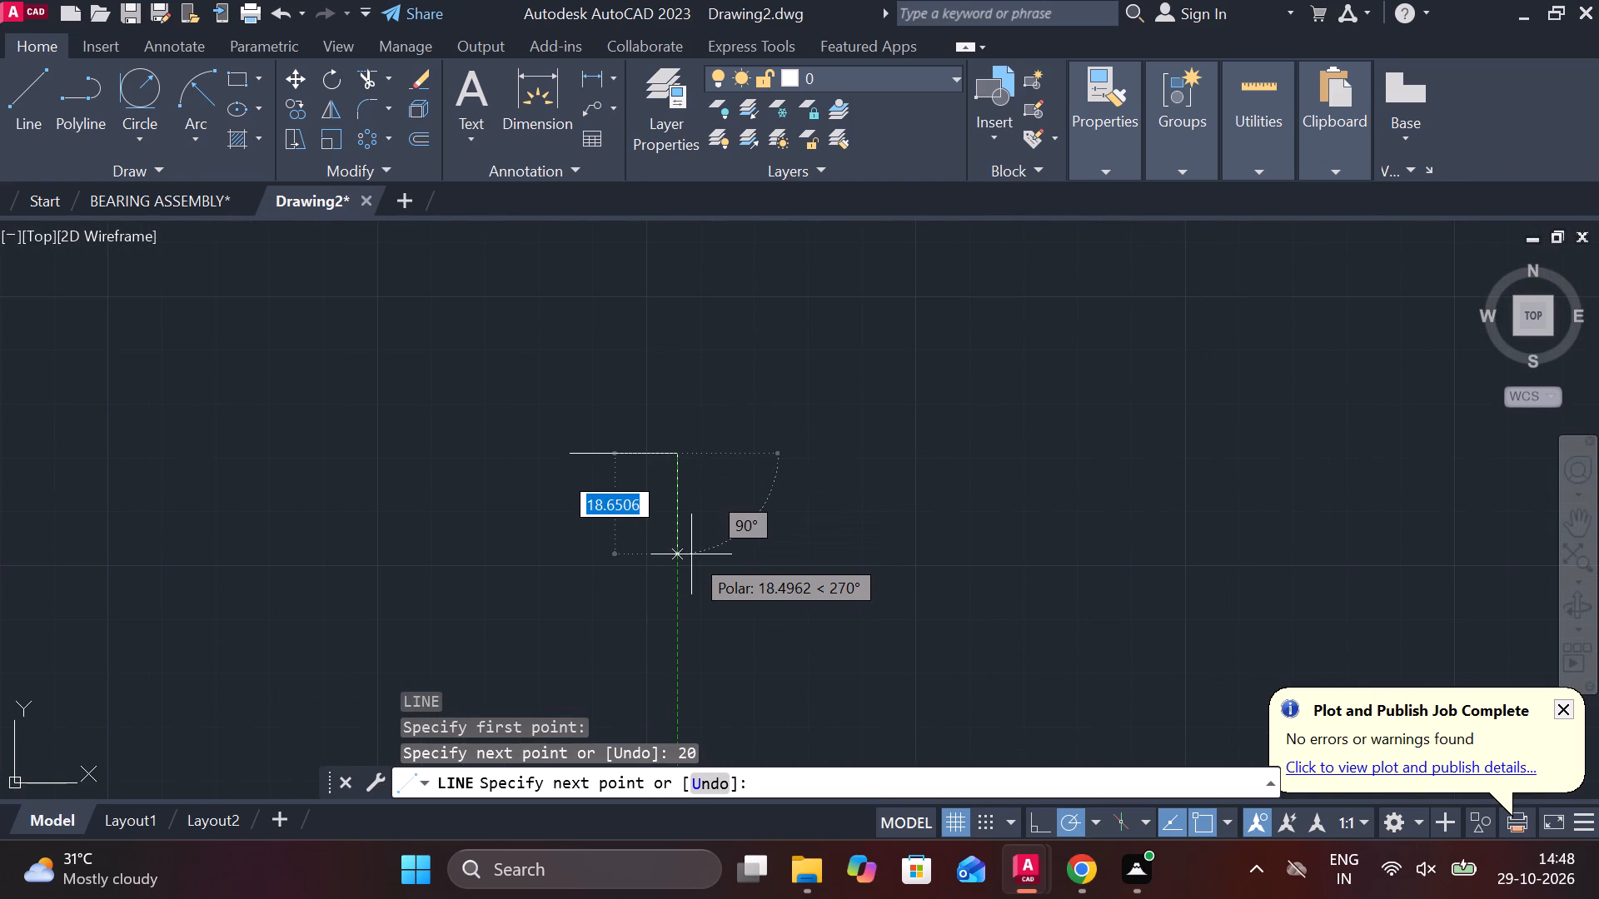
pyautogui.write('10')
pyautogui.press('Return')
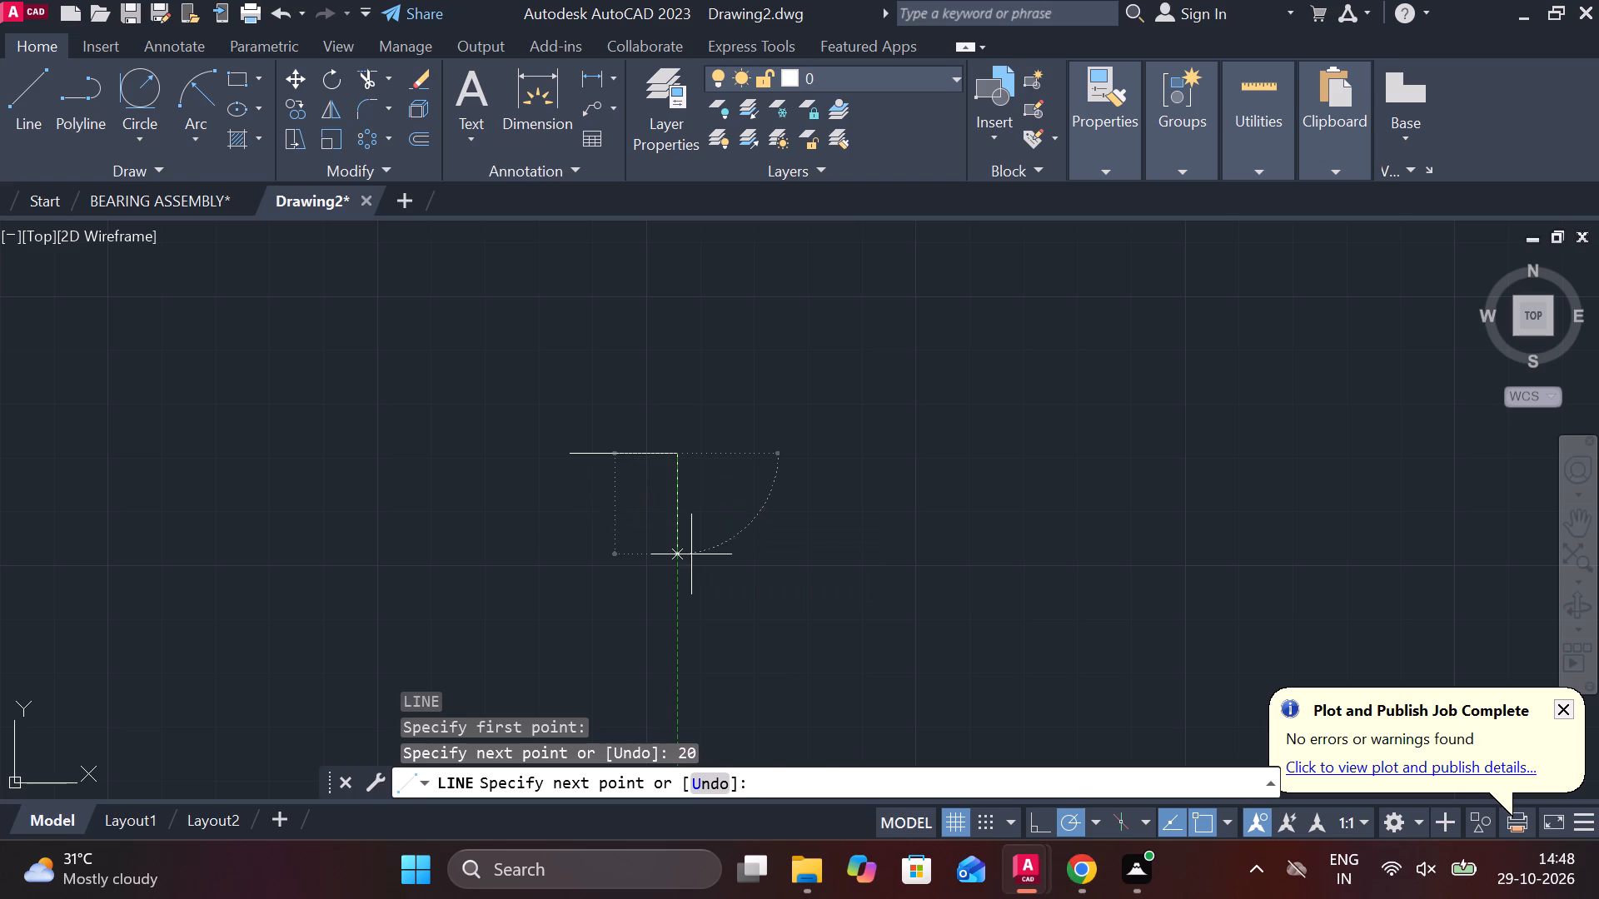
pyautogui.write('20')
pyautogui.press('Return')
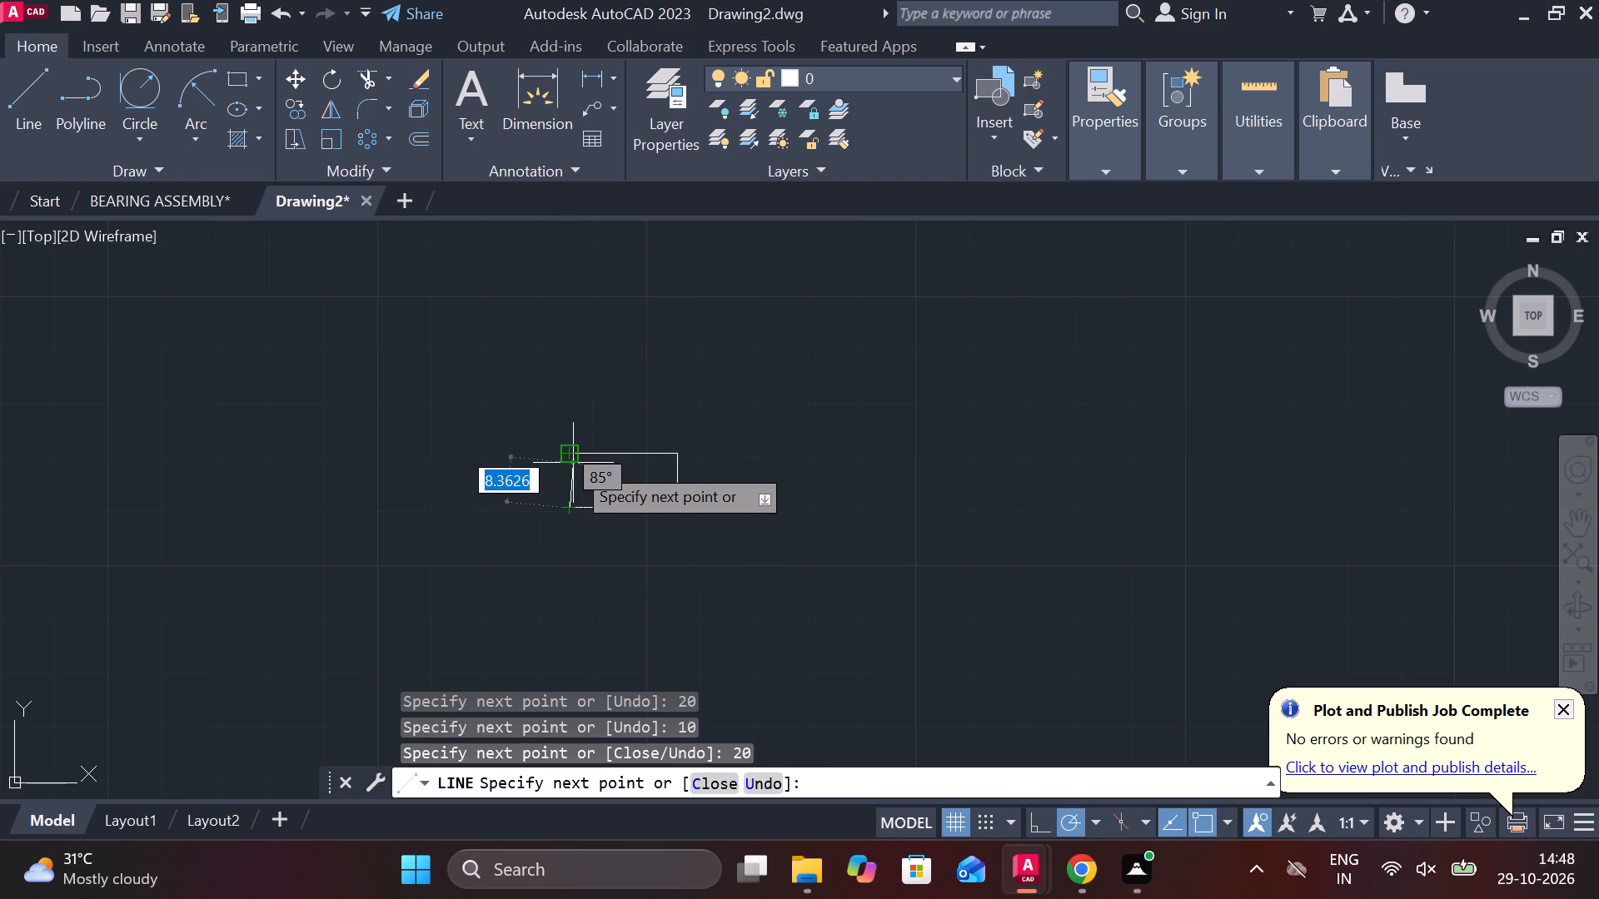
pyautogui.click(570, 459)
pyautogui.press('Escape')
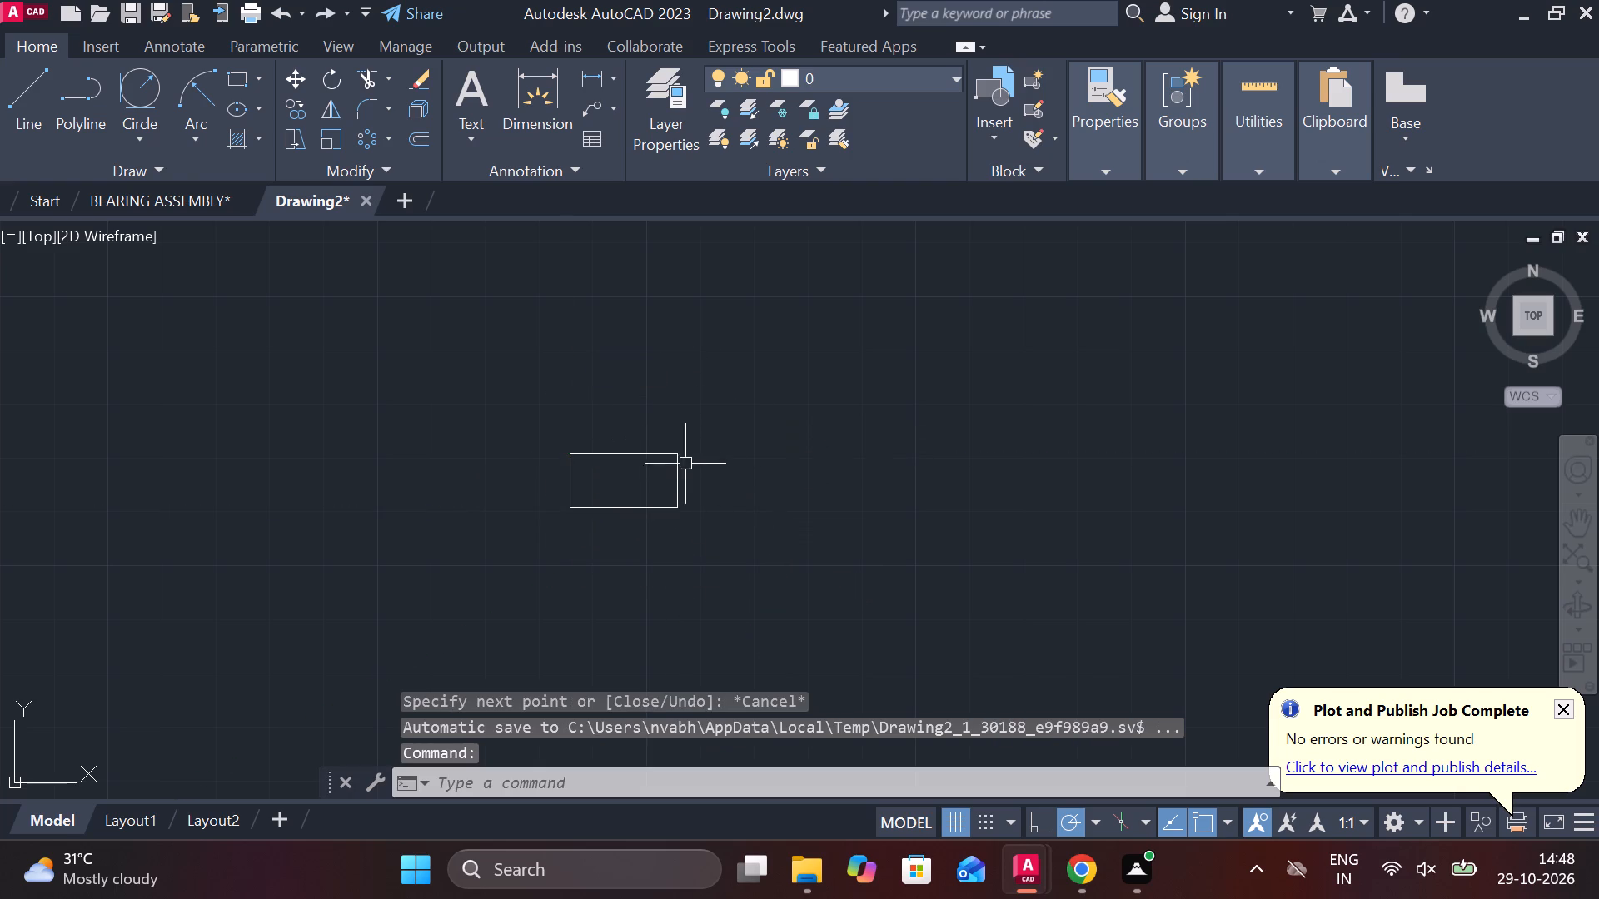
# Draw a vertical line between the midpoints of the rectangle's upper and lower edges.
pyautogui.press('l')
pyautogui.press('Return')
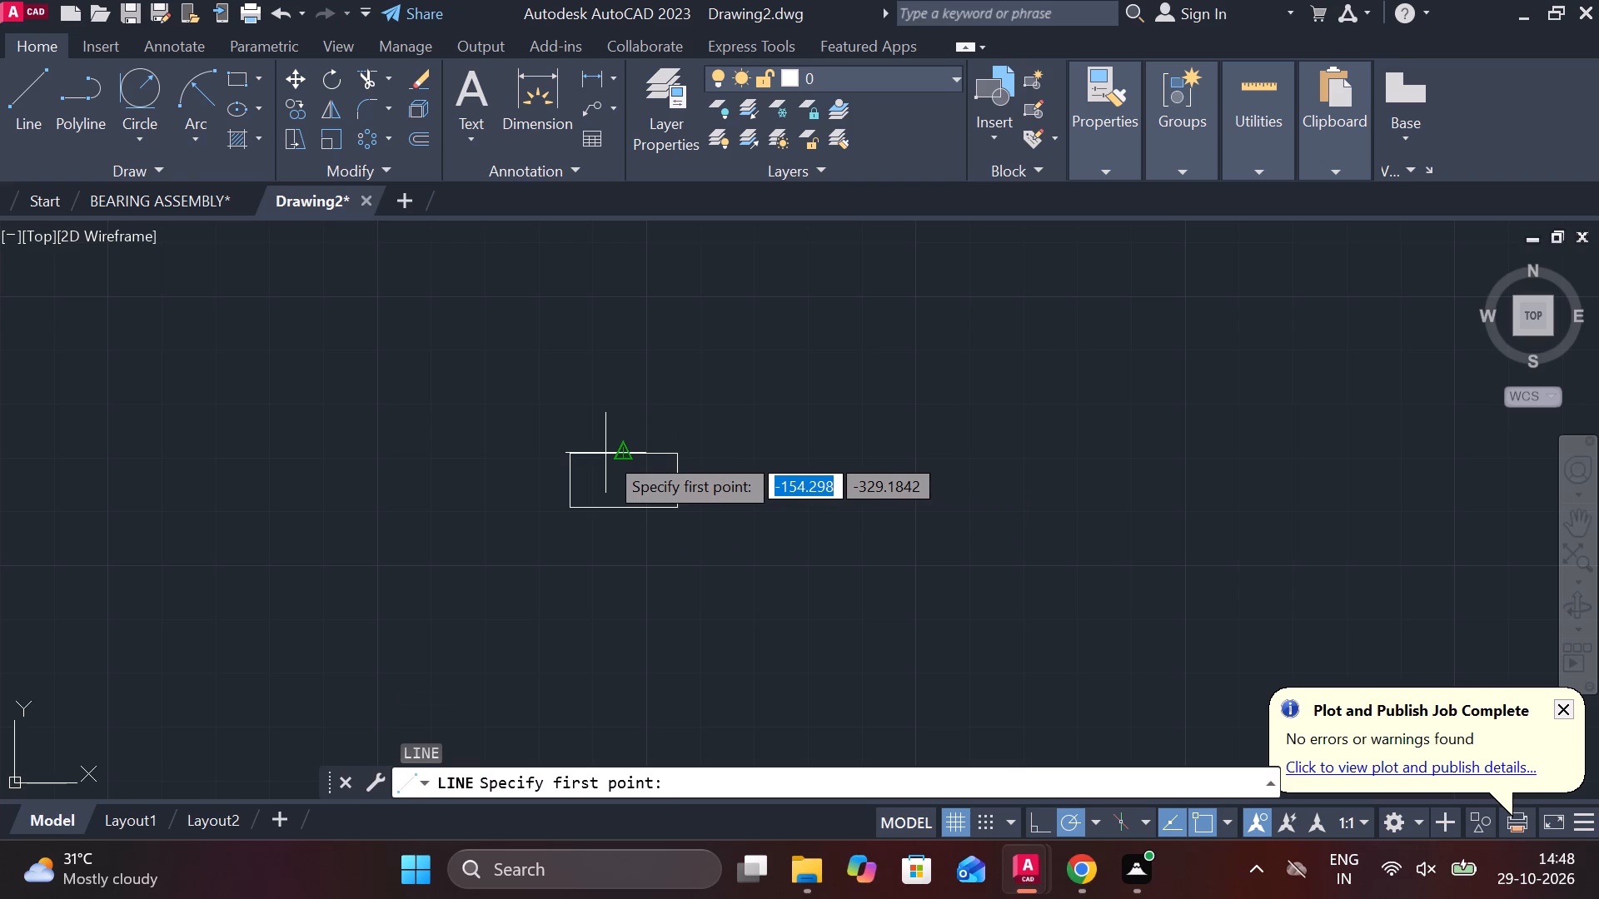
pyautogui.click(617, 452)
pyautogui.click(615, 504)
pyautogui.scroll(2, 615, 484)
pyautogui.press('Escape')
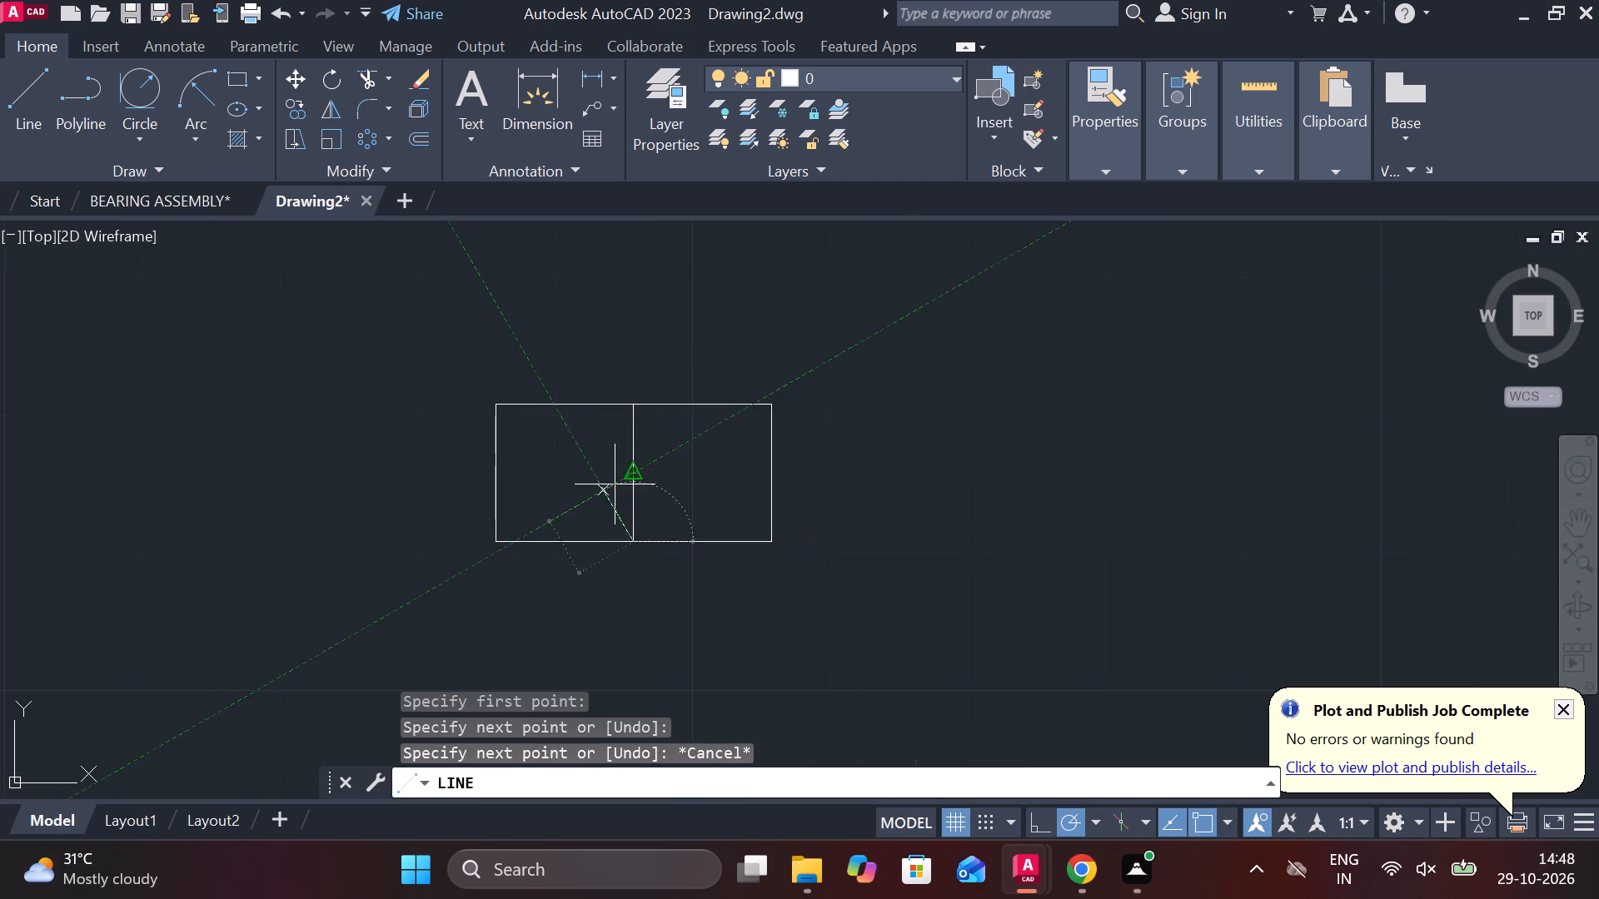
# Offset the vertical middle line by 5 to both sides, dividing the rectangle into four equal strips.
pyautogui.click(633, 456)
pyautogui.press('o')
pyautogui.press('Return')
pyautogui.press('Return')
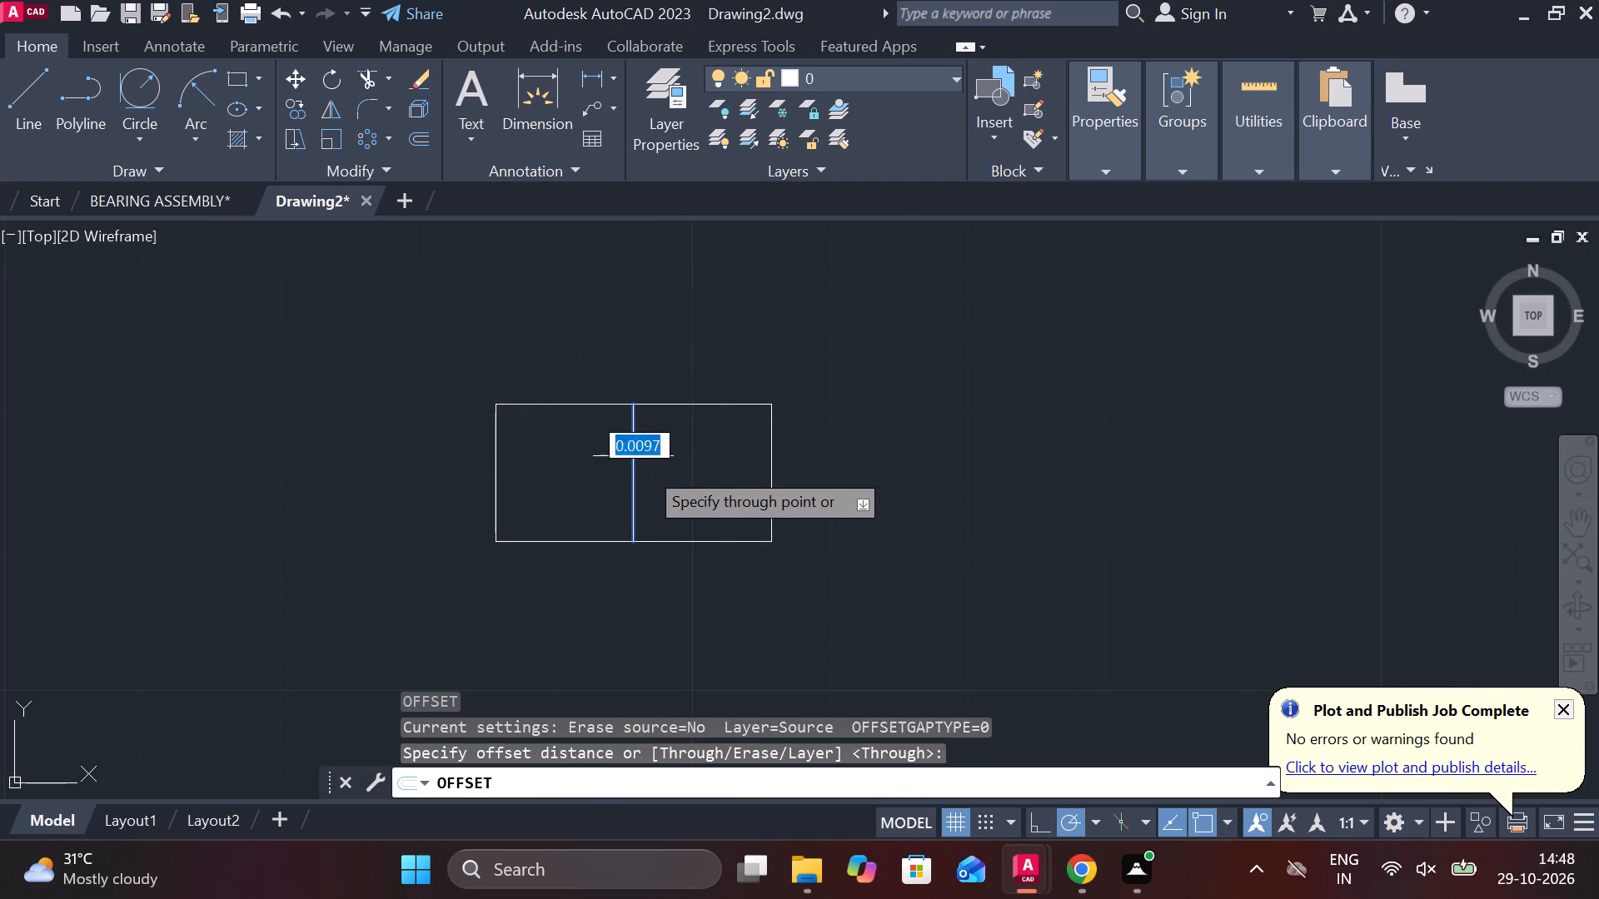
pyautogui.write('5')
pyautogui.press('space')
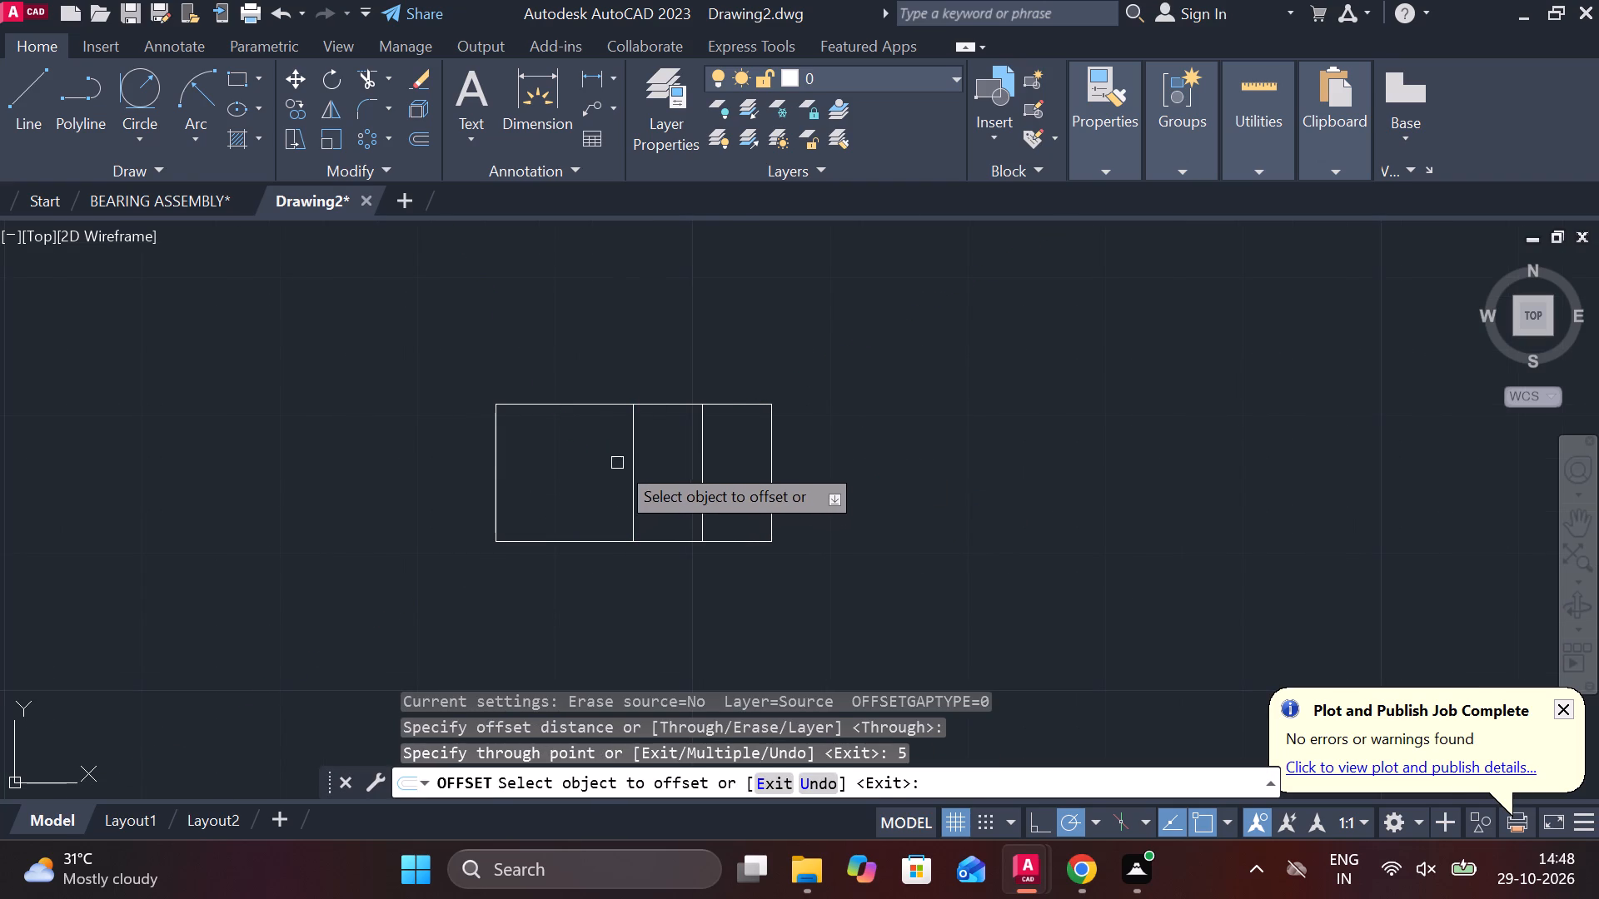
pyautogui.click(641, 457)
pyautogui.click(639, 457)
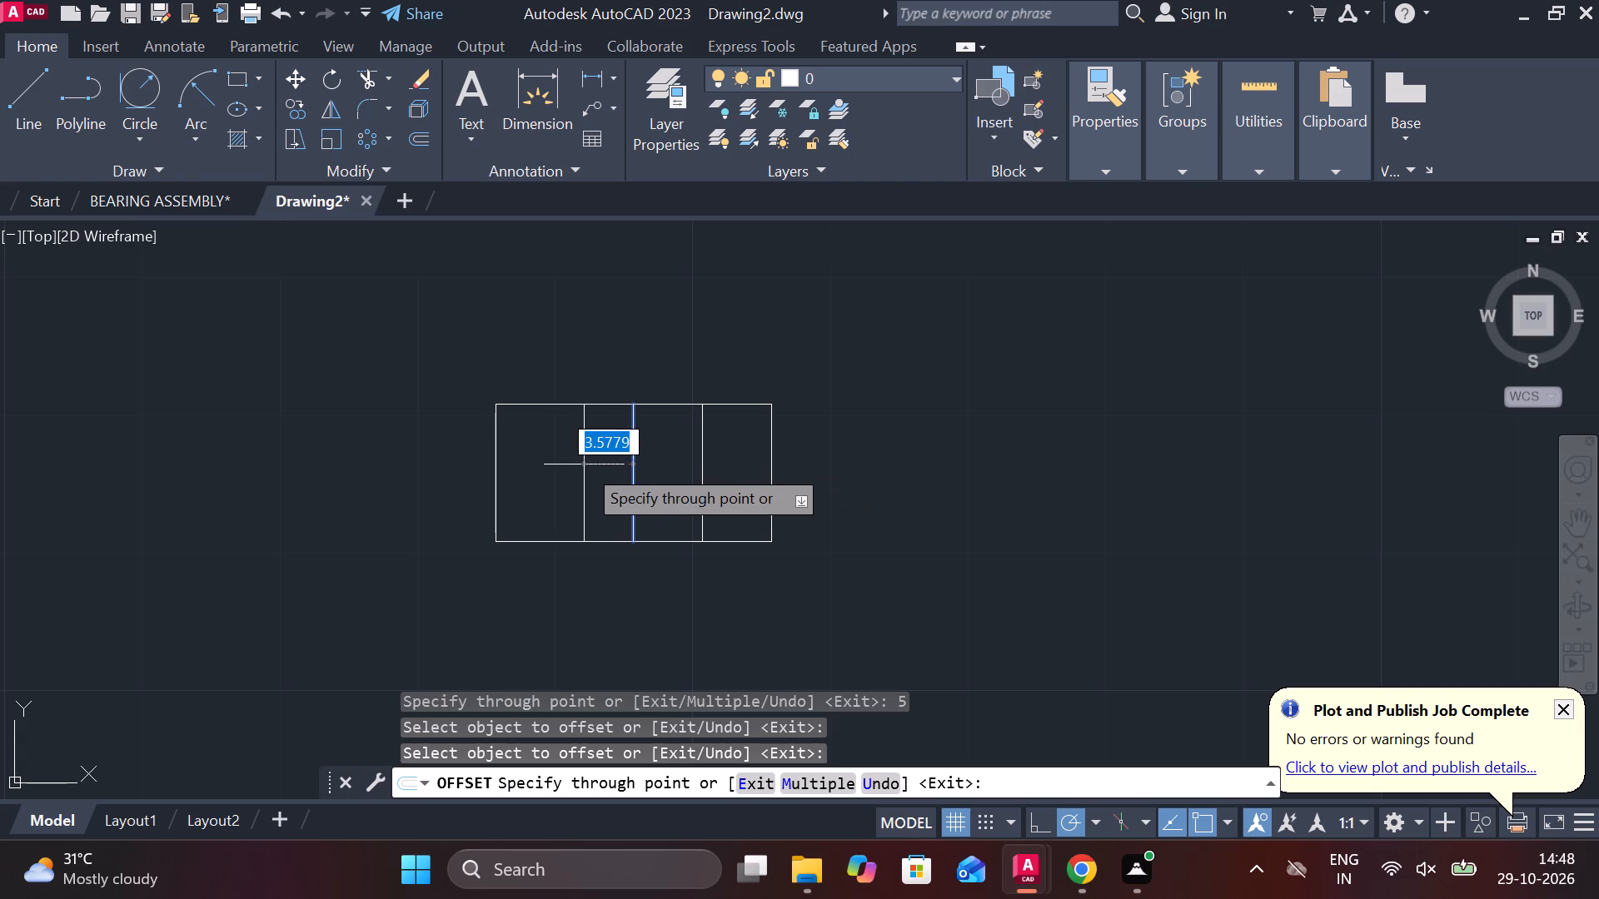
pyautogui.write('5')
pyautogui.press('space')
pyautogui.moveTo(780, 577); pyautogui.dragTo(773, 515, button='middle')
pyautogui.press('Escape')
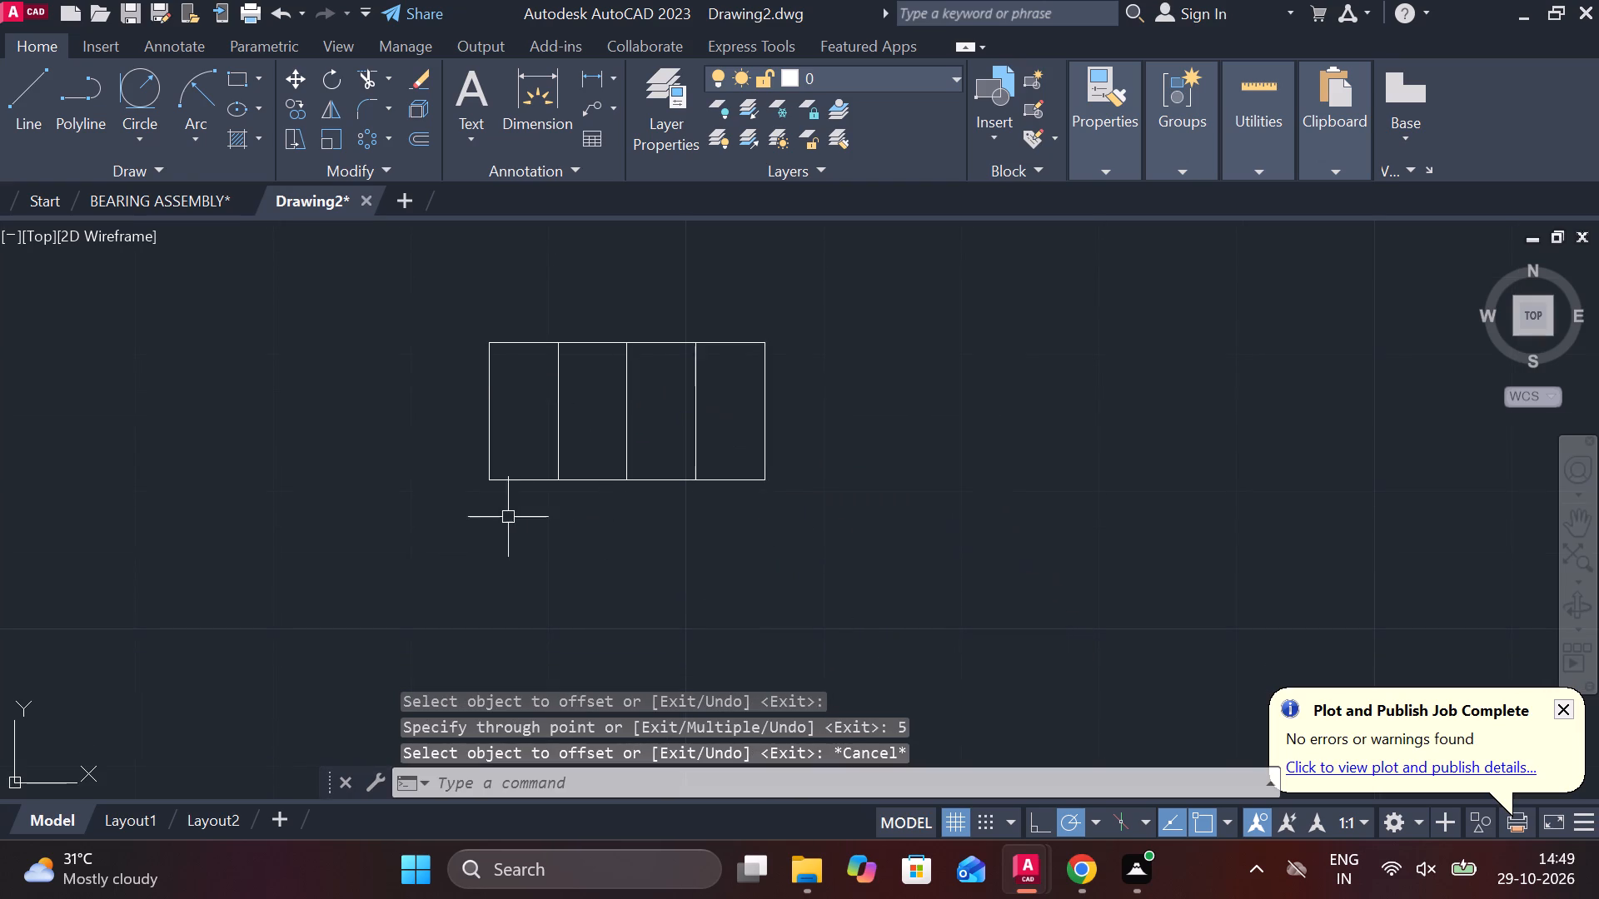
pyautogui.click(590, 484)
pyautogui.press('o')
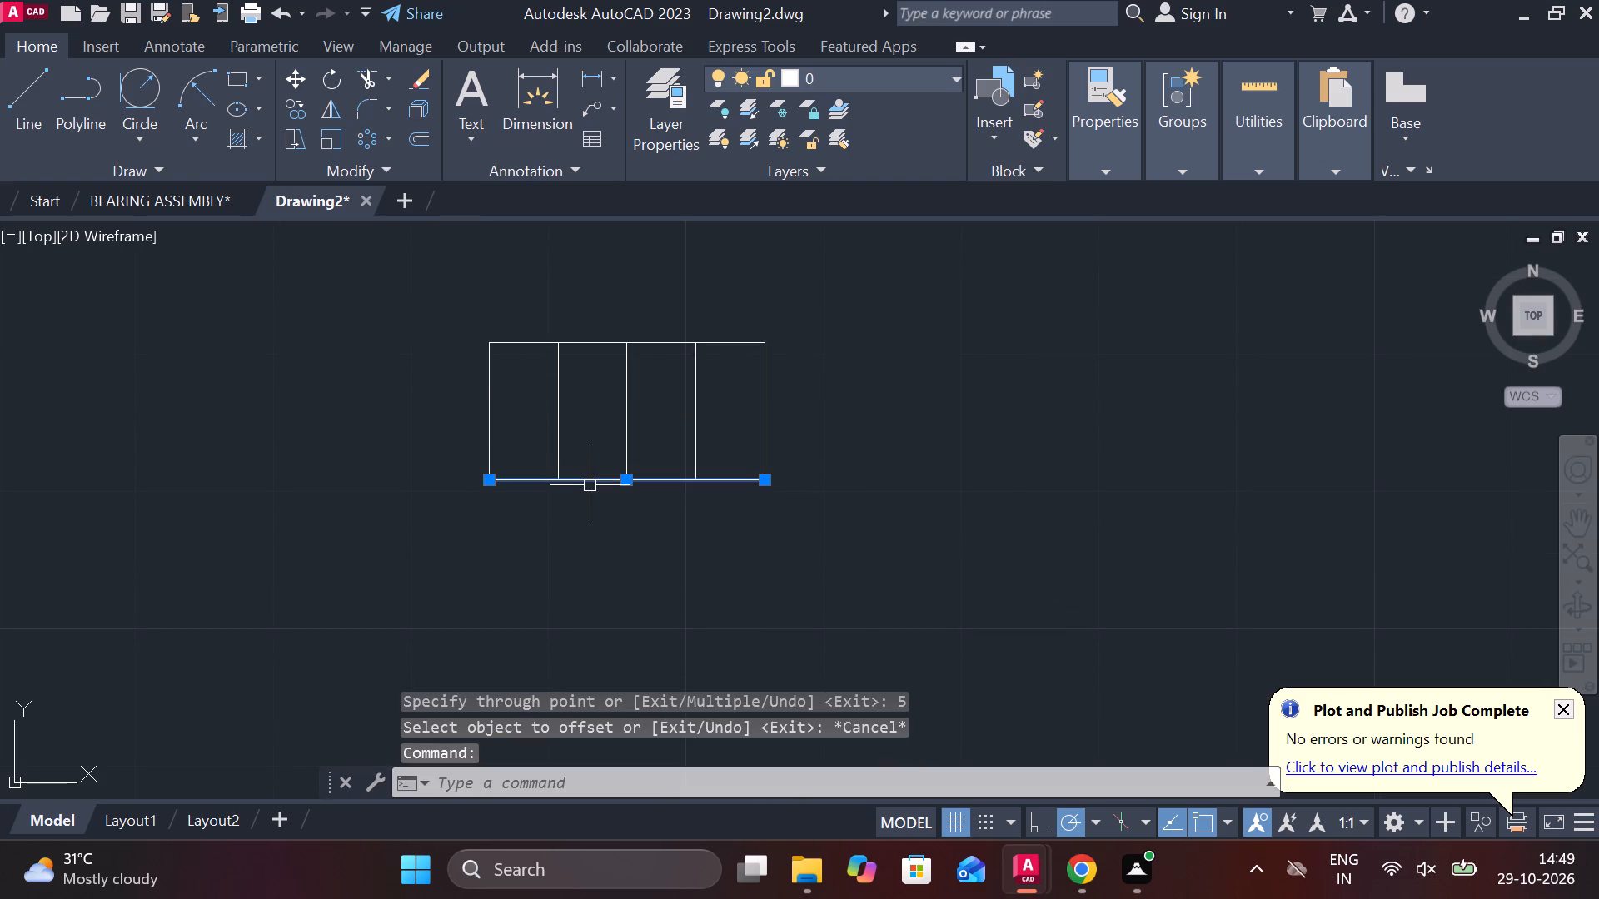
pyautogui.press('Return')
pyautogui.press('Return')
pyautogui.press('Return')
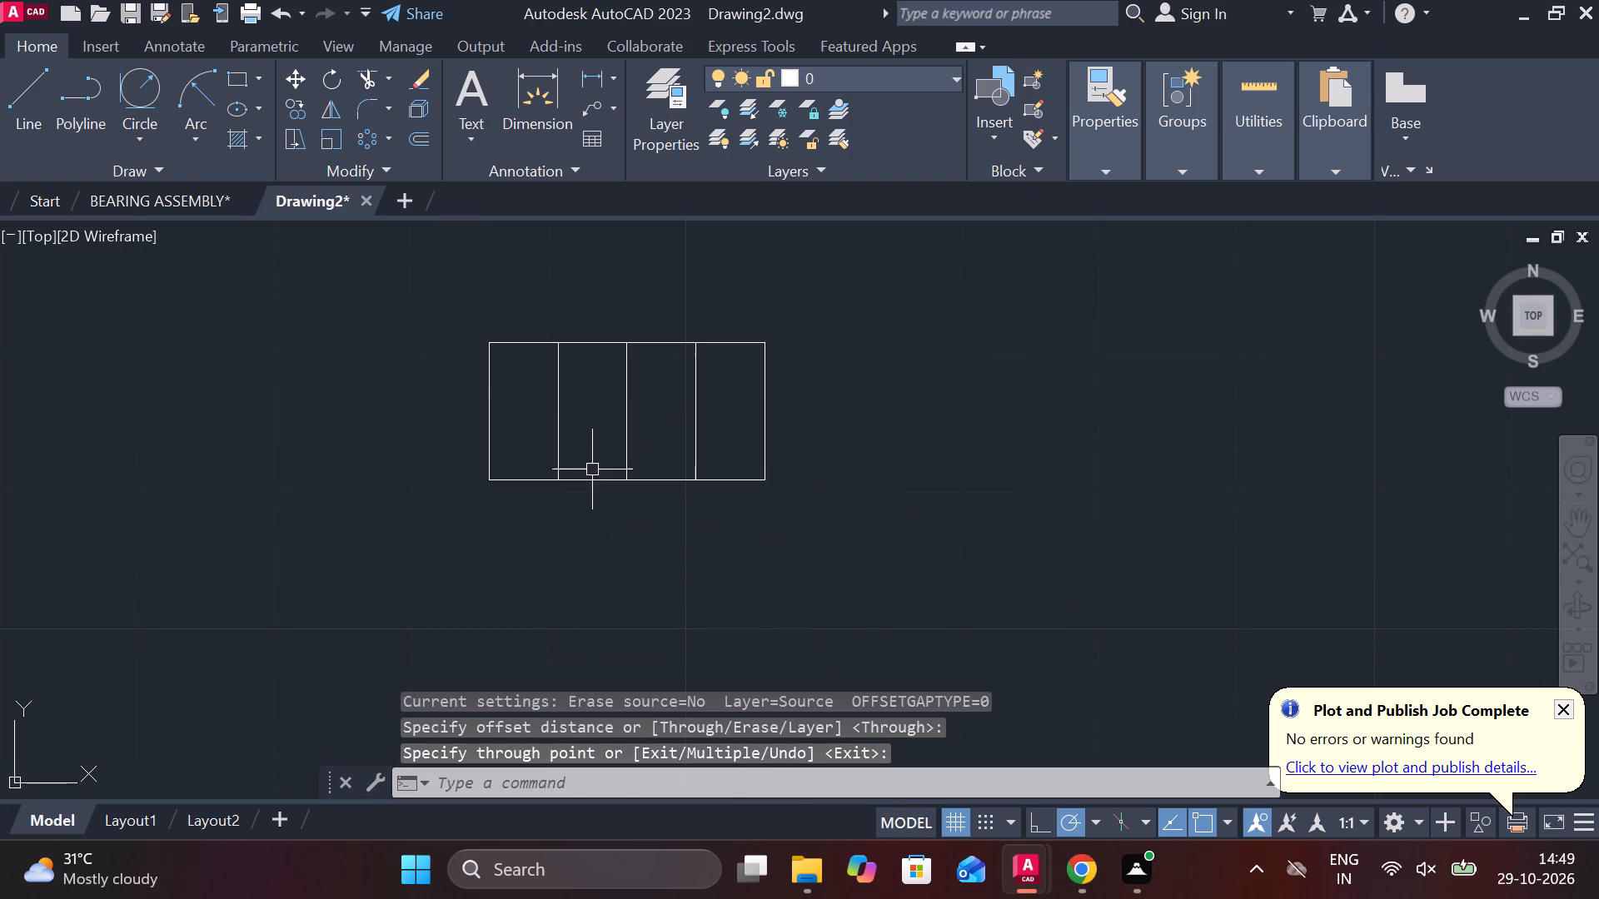
# Offset the rectangle's lower edge by 1 towards the inside.
pyautogui.click(592, 474)
pyautogui.click(592, 499)
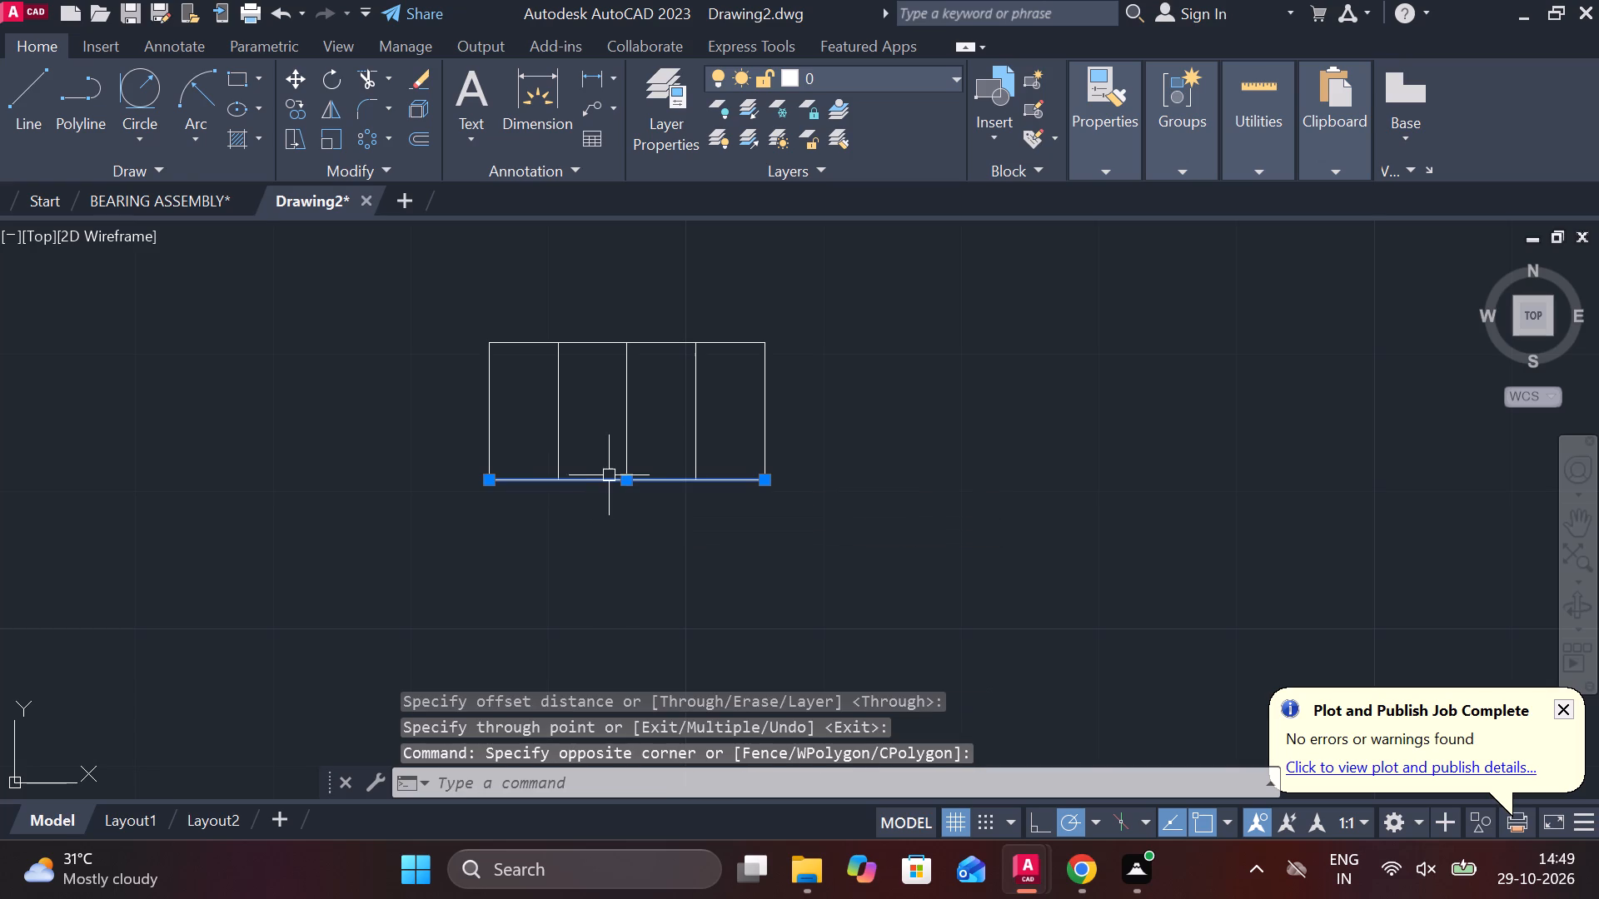
pyautogui.press('o')
pyautogui.press('Return')
pyautogui.press('Return')
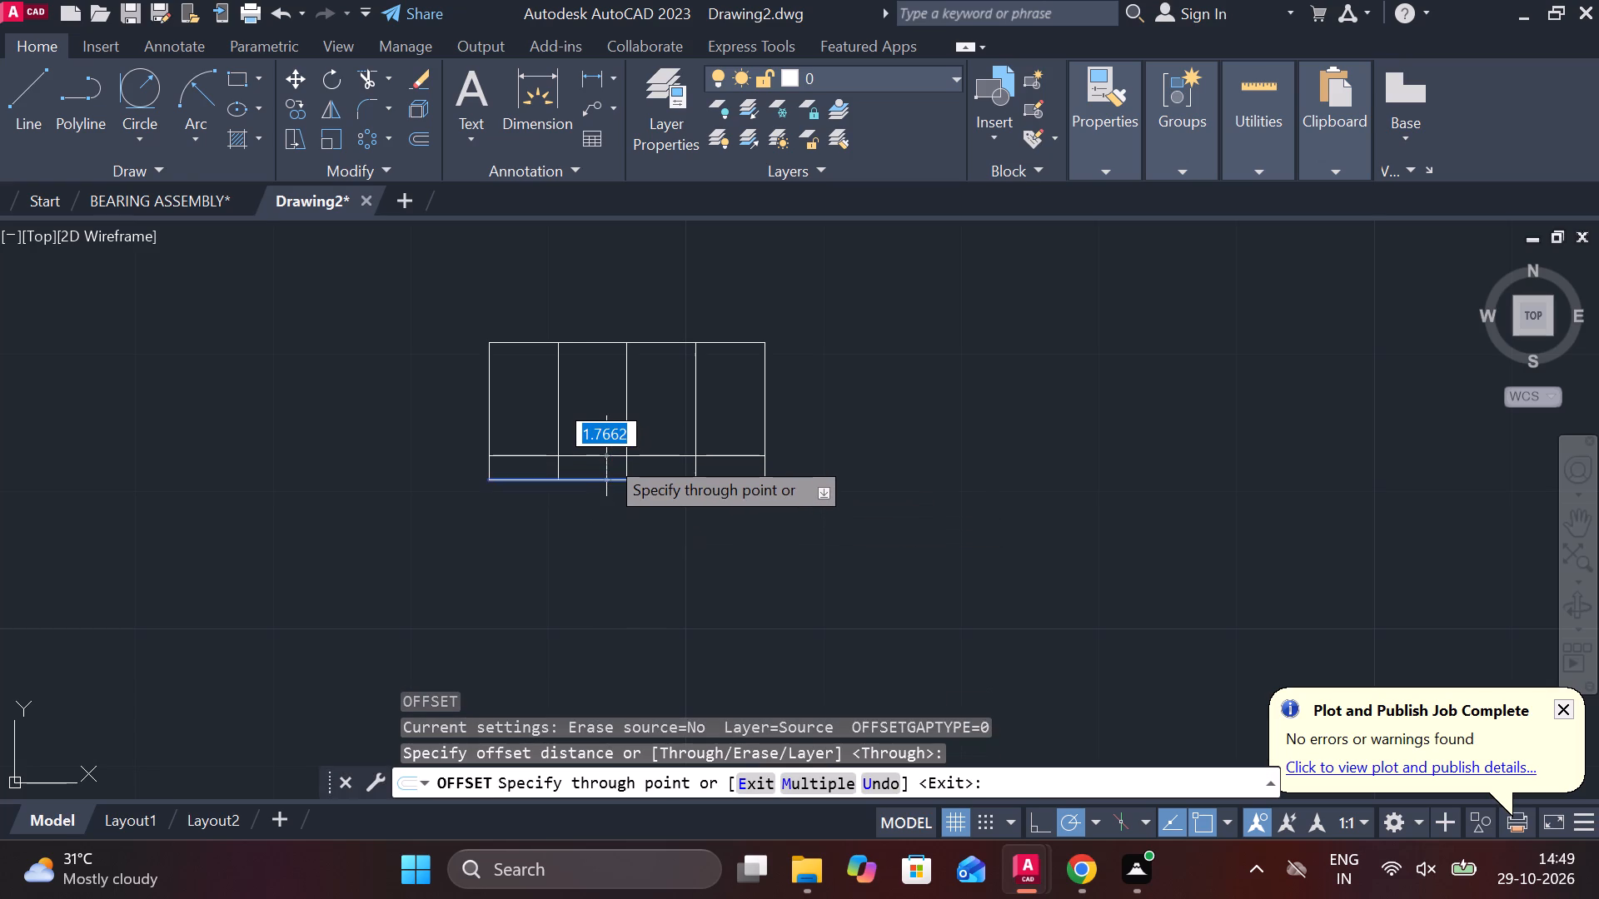
pyautogui.write('1')
pyautogui.press('space')
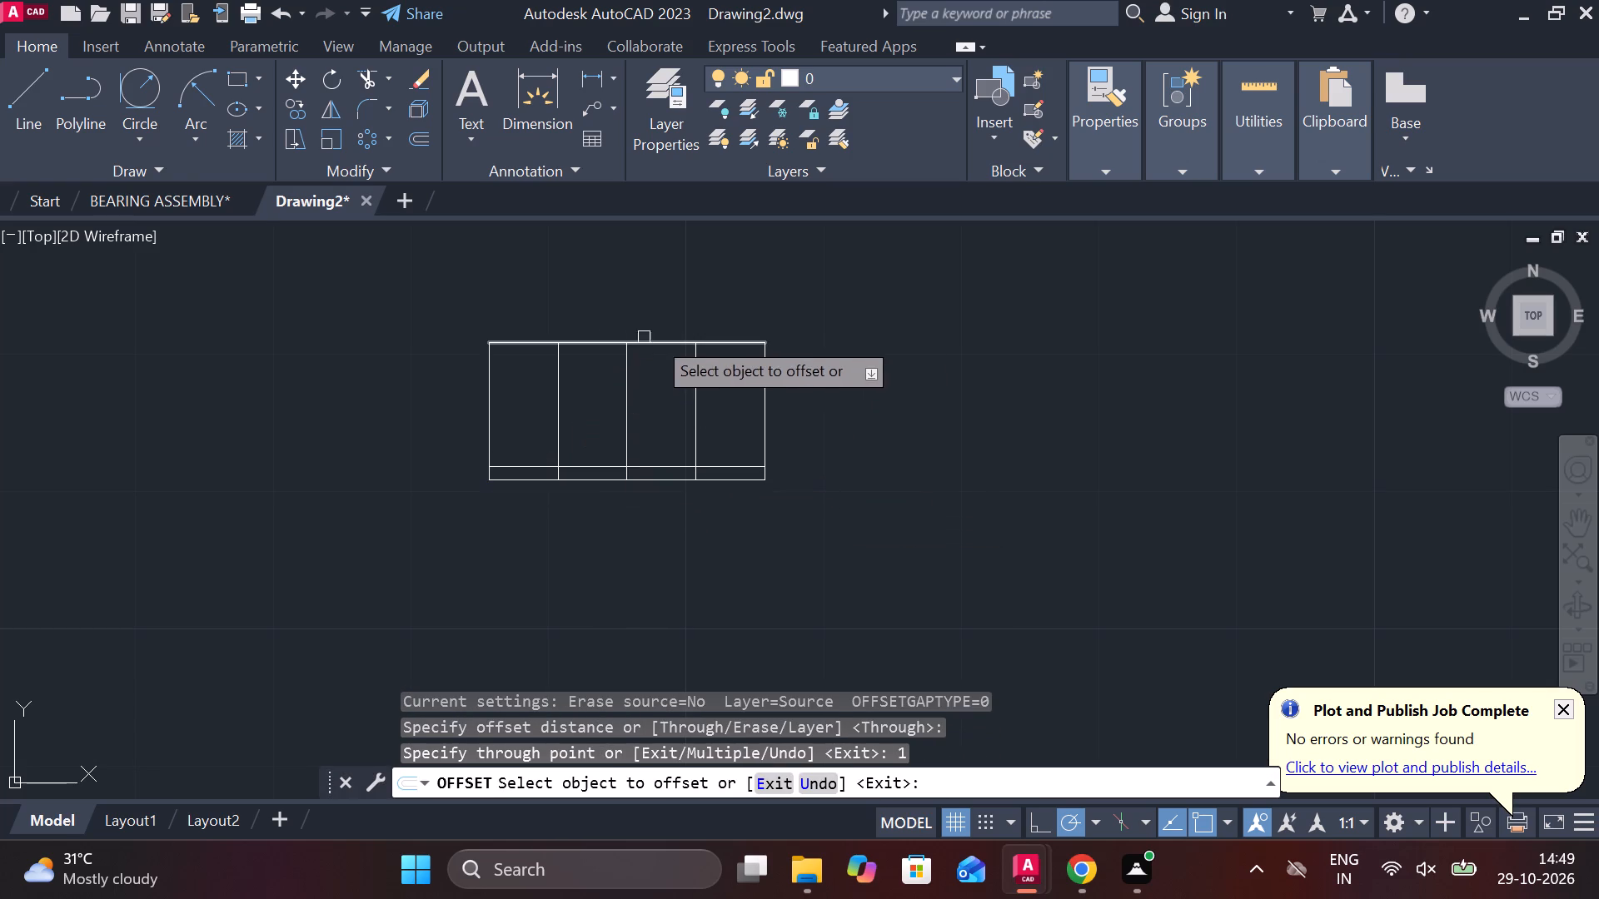
pyautogui.press('Escape')
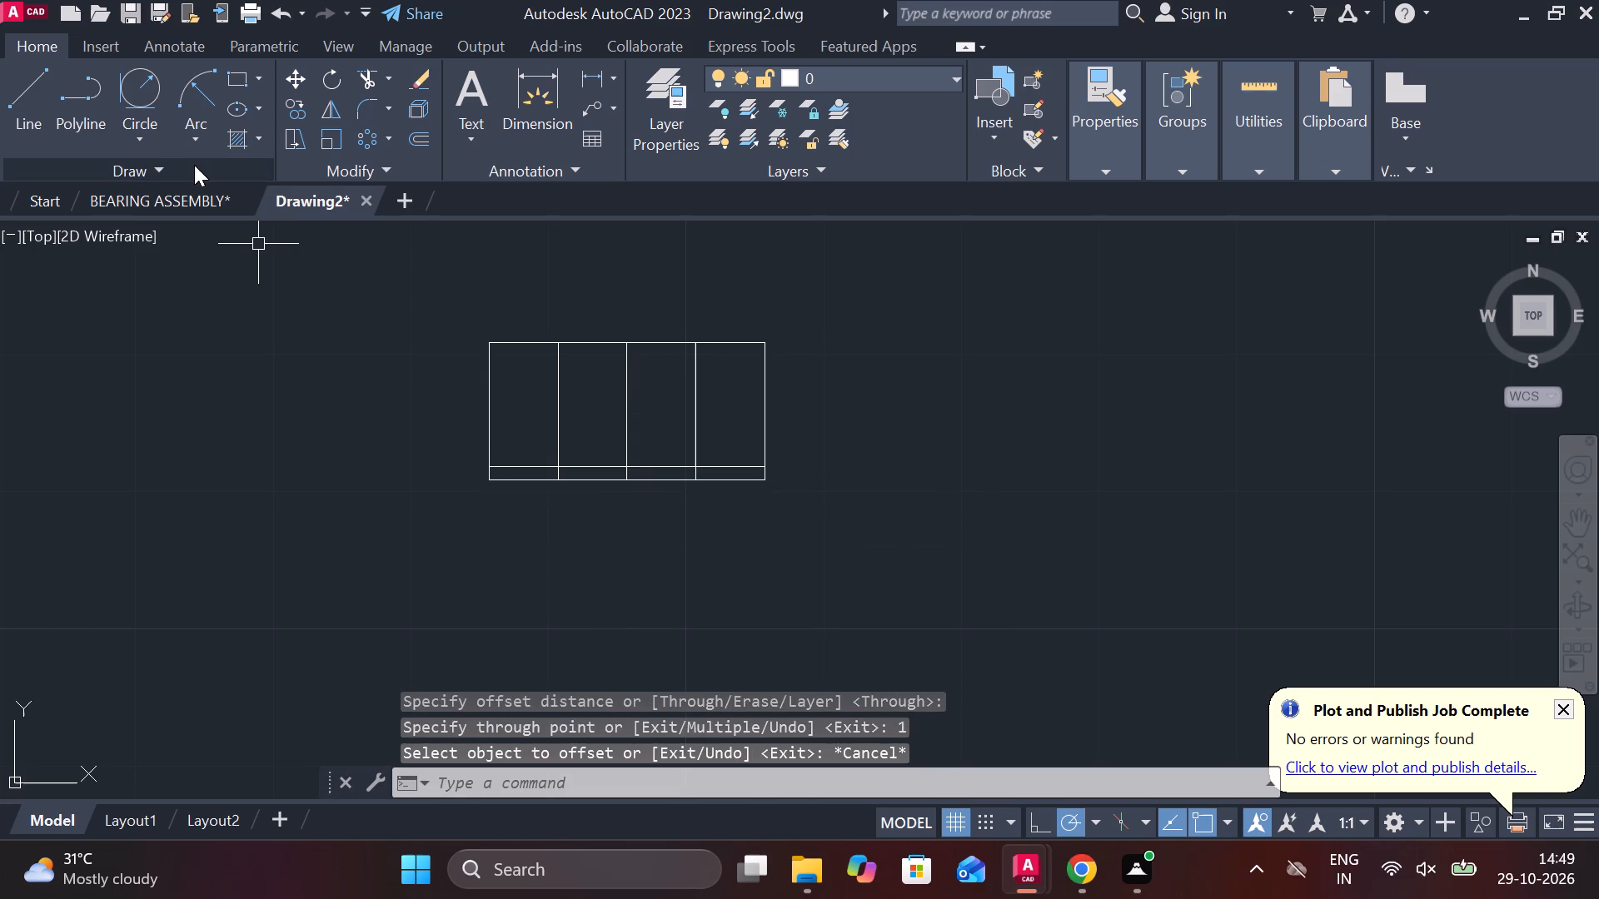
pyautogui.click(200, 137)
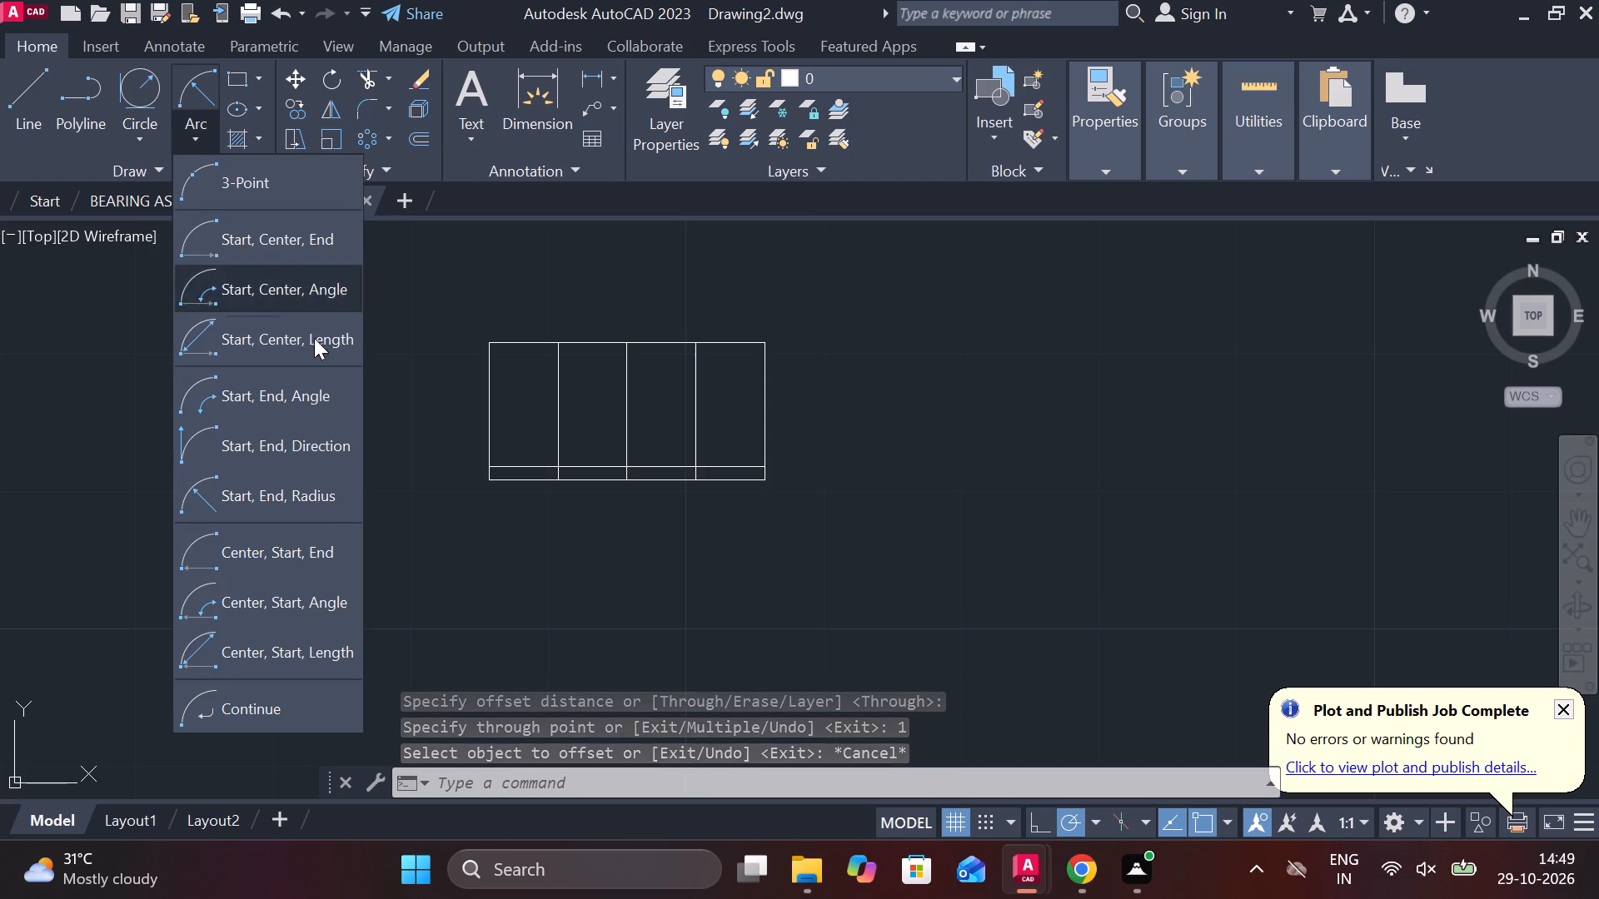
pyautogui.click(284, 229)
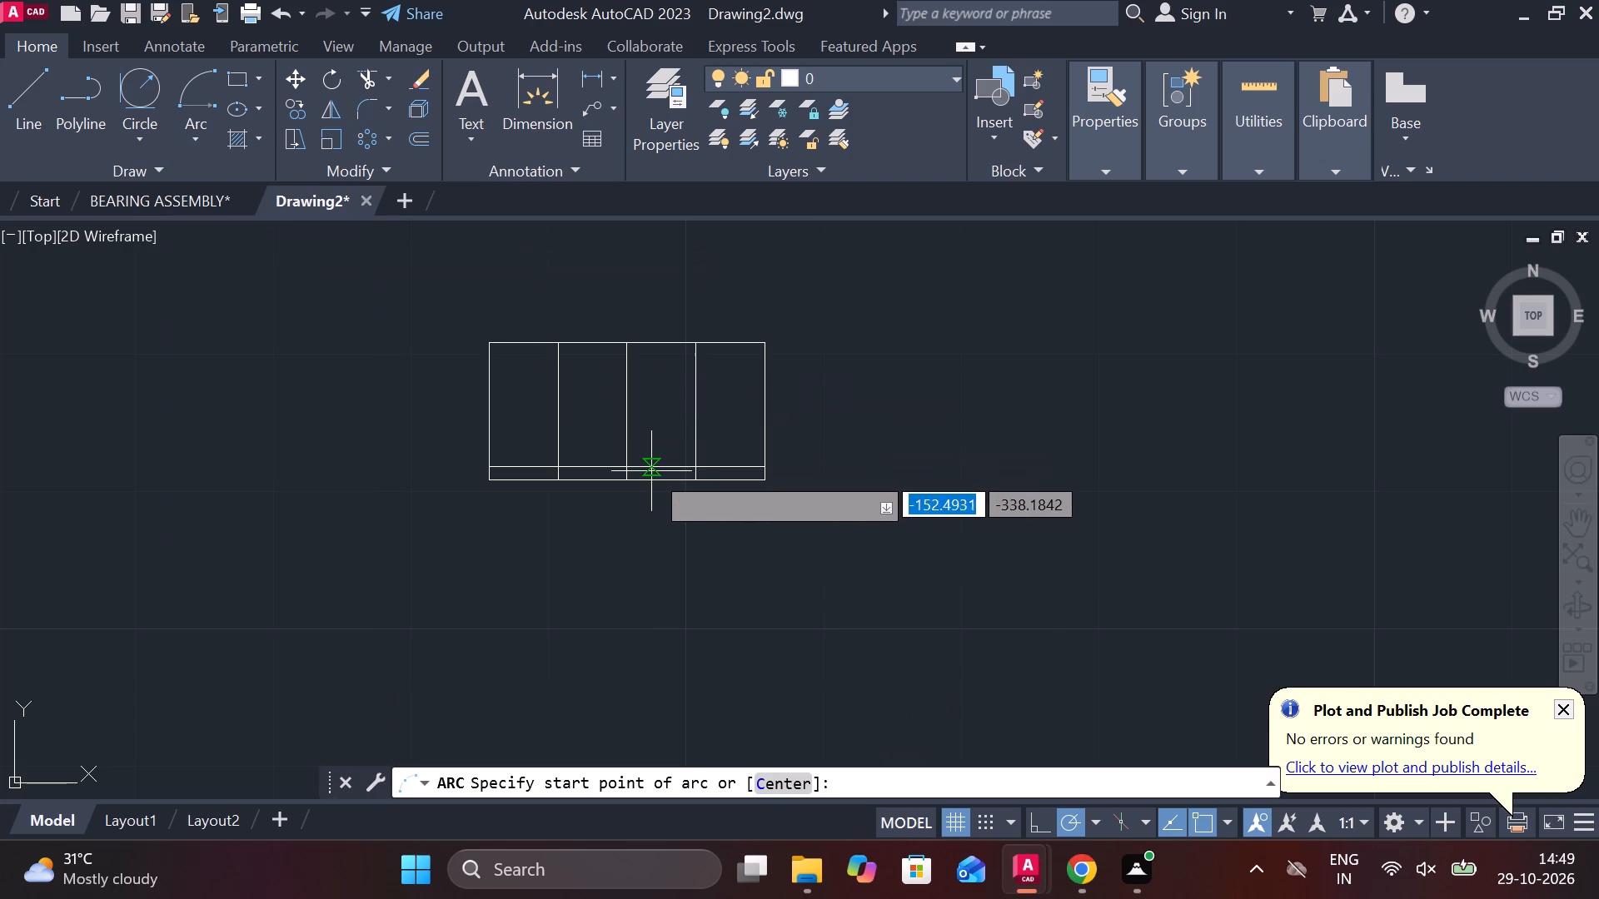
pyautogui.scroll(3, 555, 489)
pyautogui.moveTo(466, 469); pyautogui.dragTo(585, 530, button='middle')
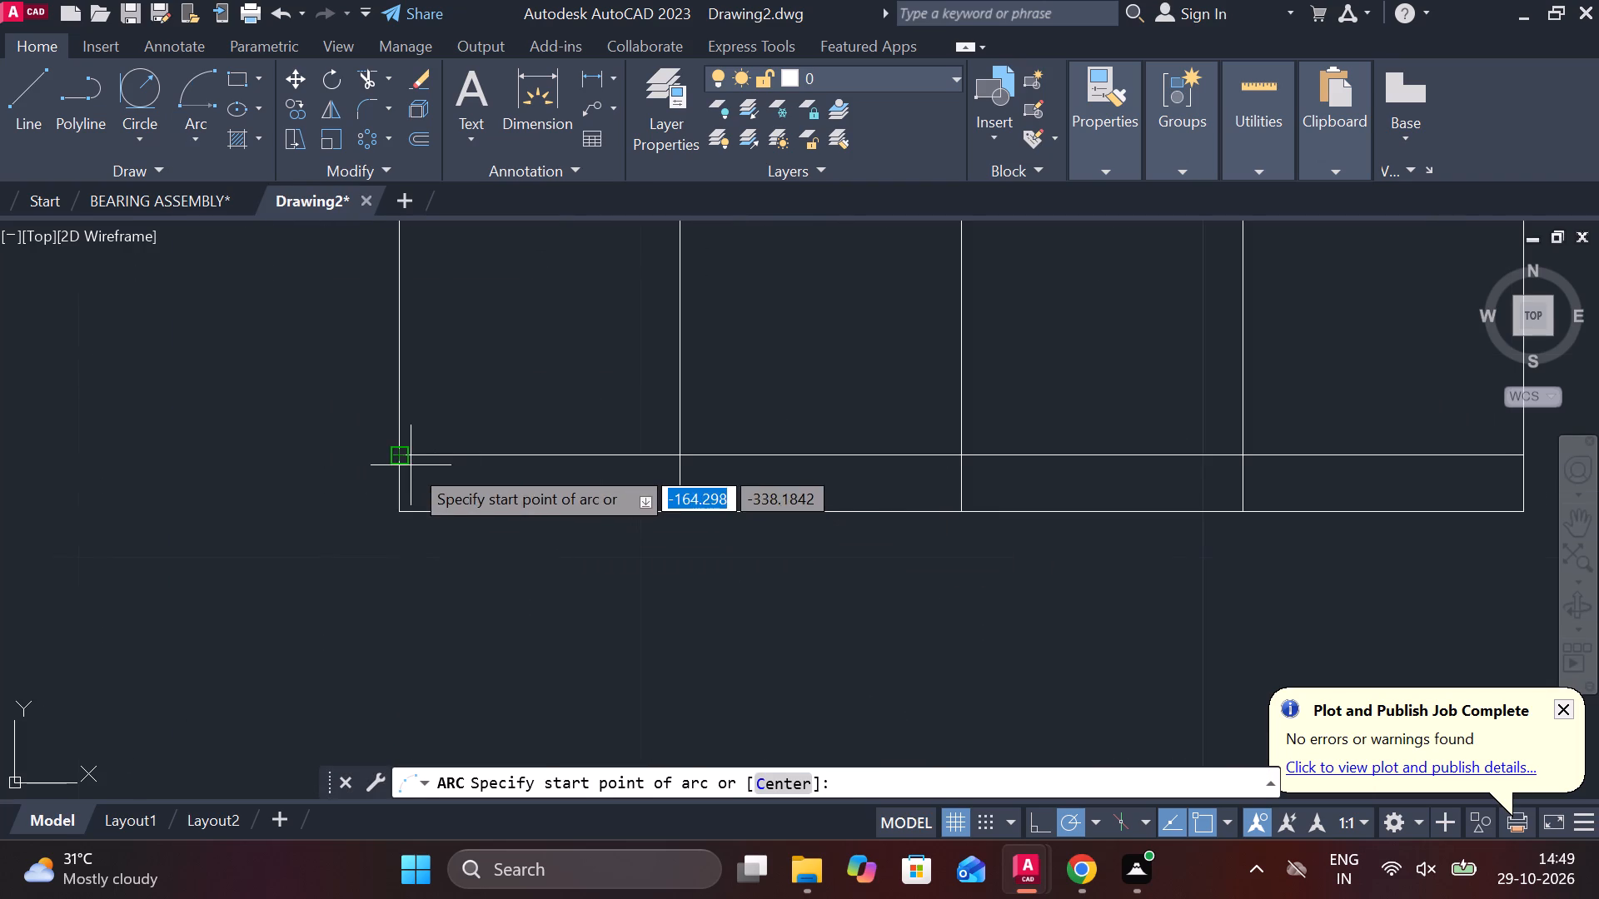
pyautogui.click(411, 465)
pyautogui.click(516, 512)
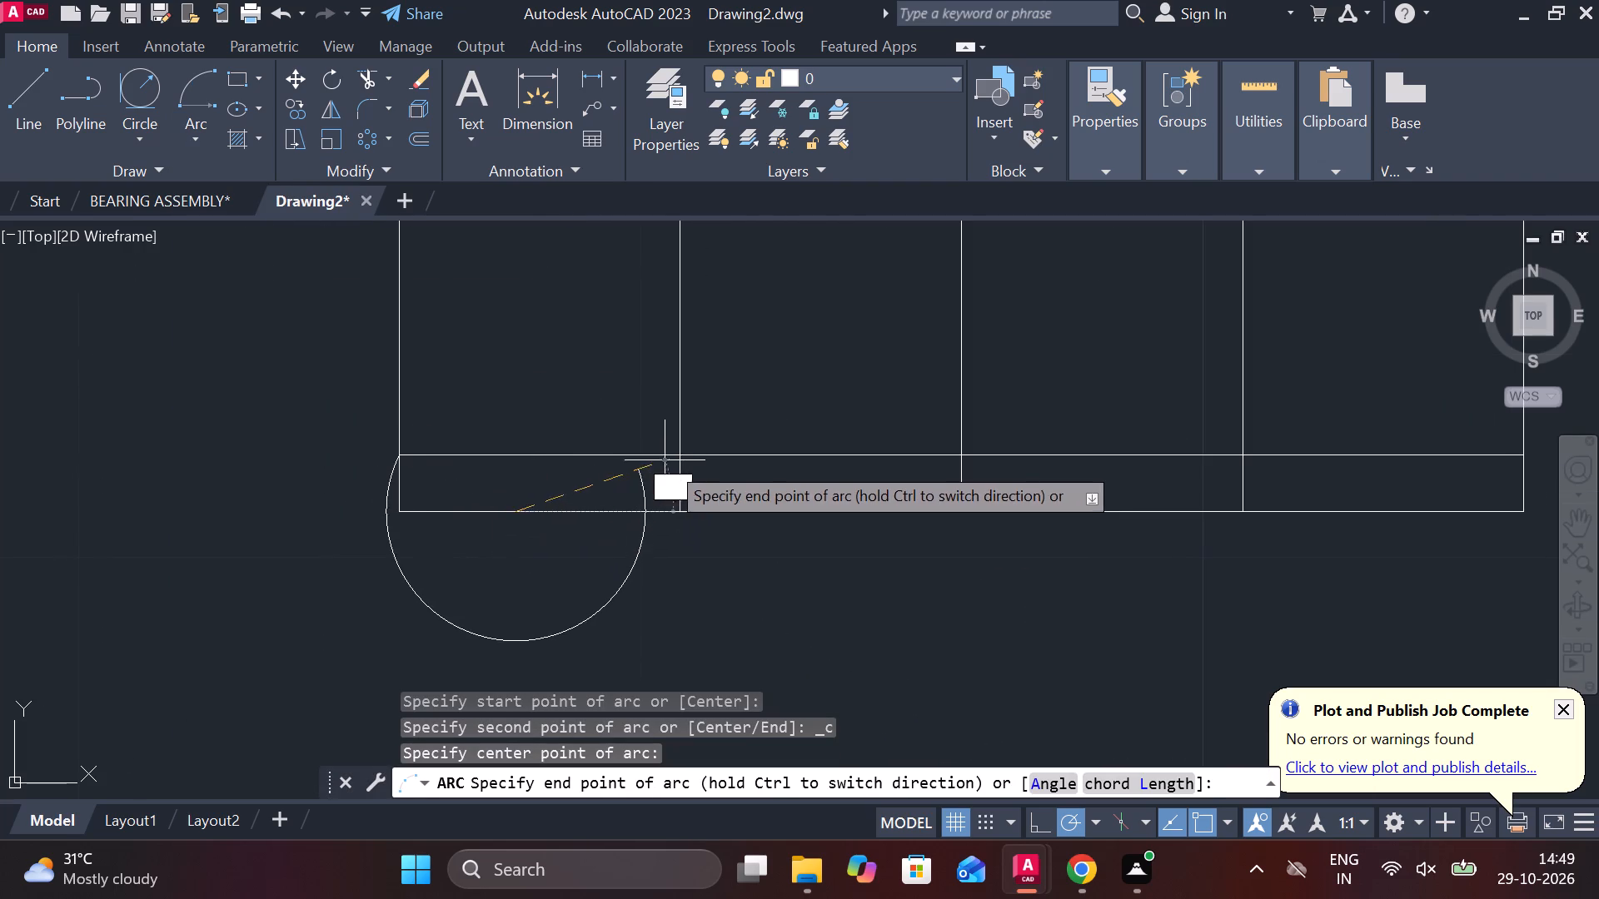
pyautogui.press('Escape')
# Draw three 3-point arcs from the offset line down to the lower edge: one across each outer strip and one across the two middle strips.
pyautogui.press('space')
pyautogui.click(687, 459)
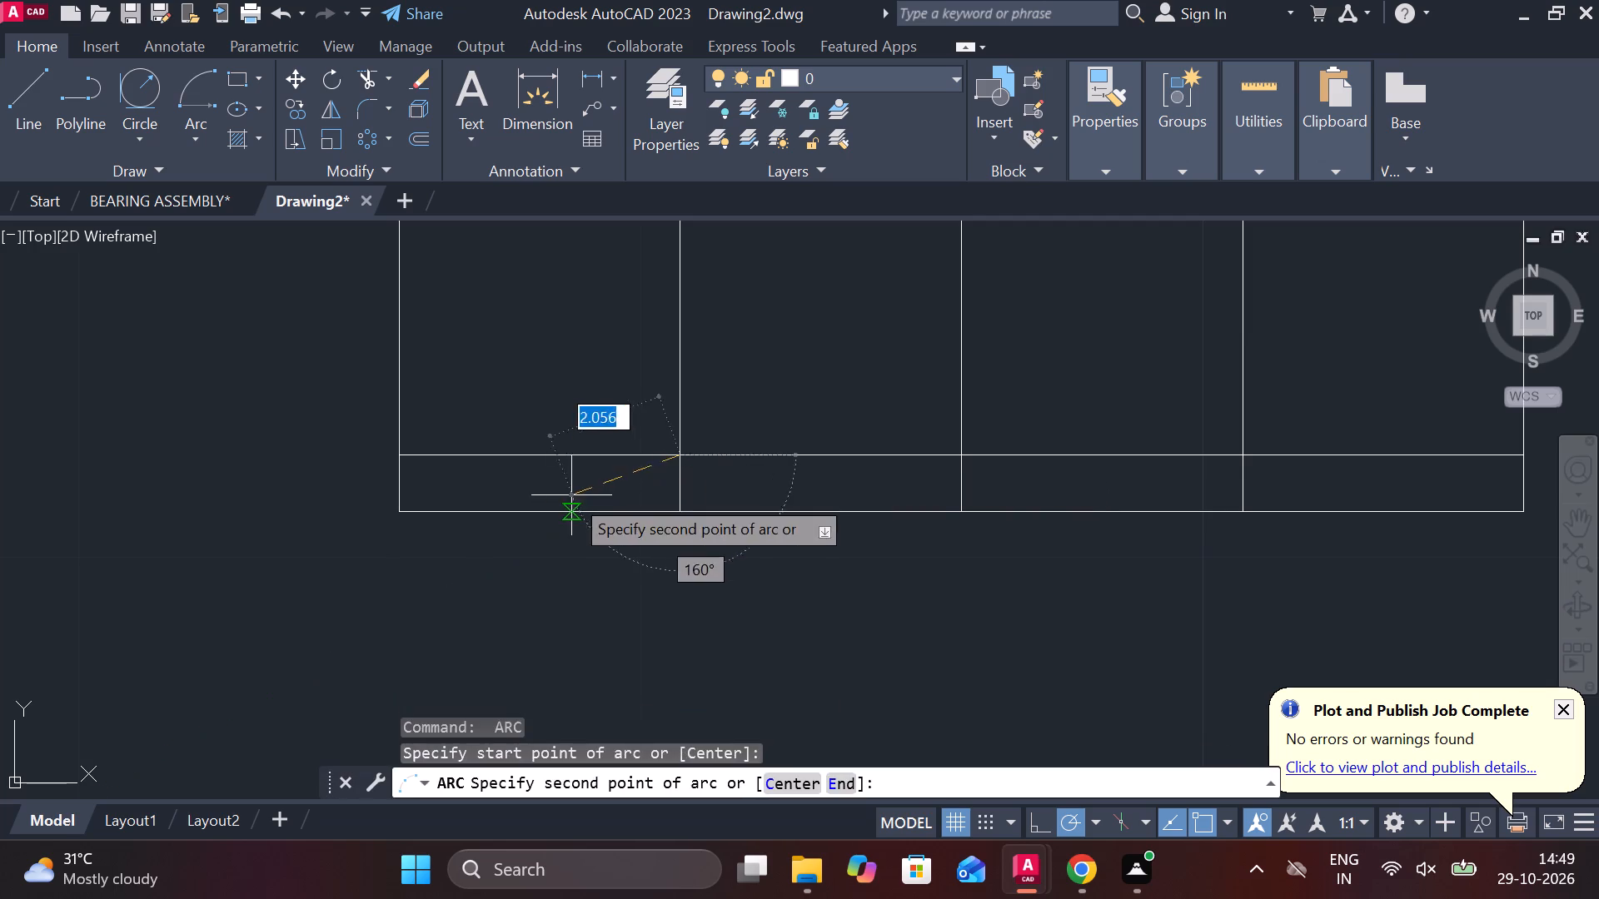
pyautogui.click(544, 514)
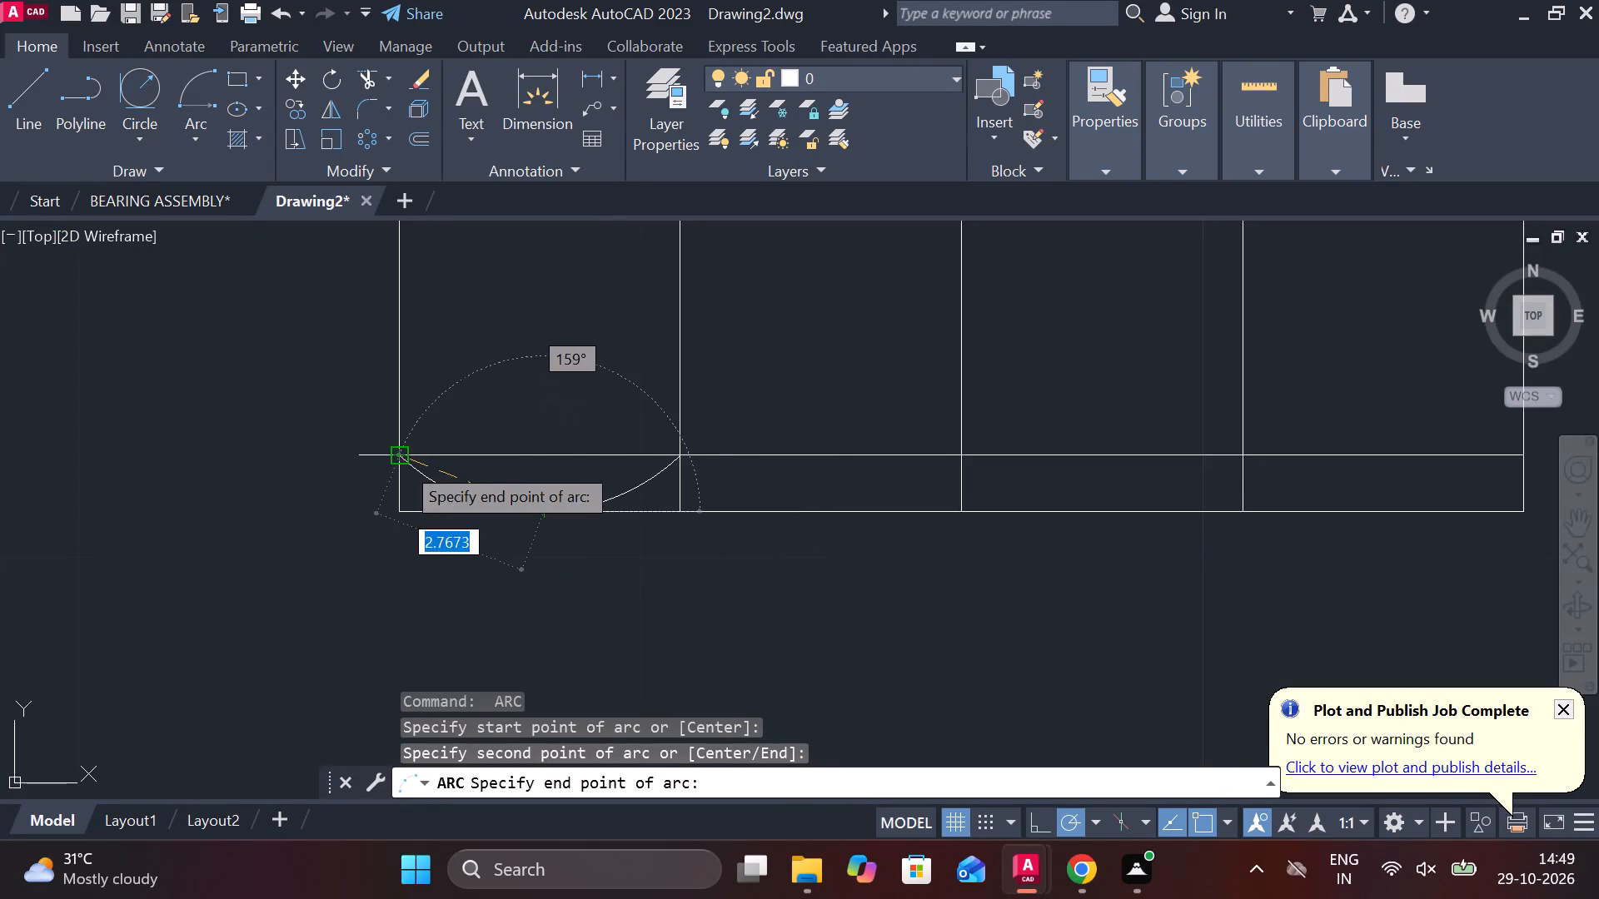
pyautogui.click(402, 463)
pyautogui.press('space')
pyautogui.click(676, 460)
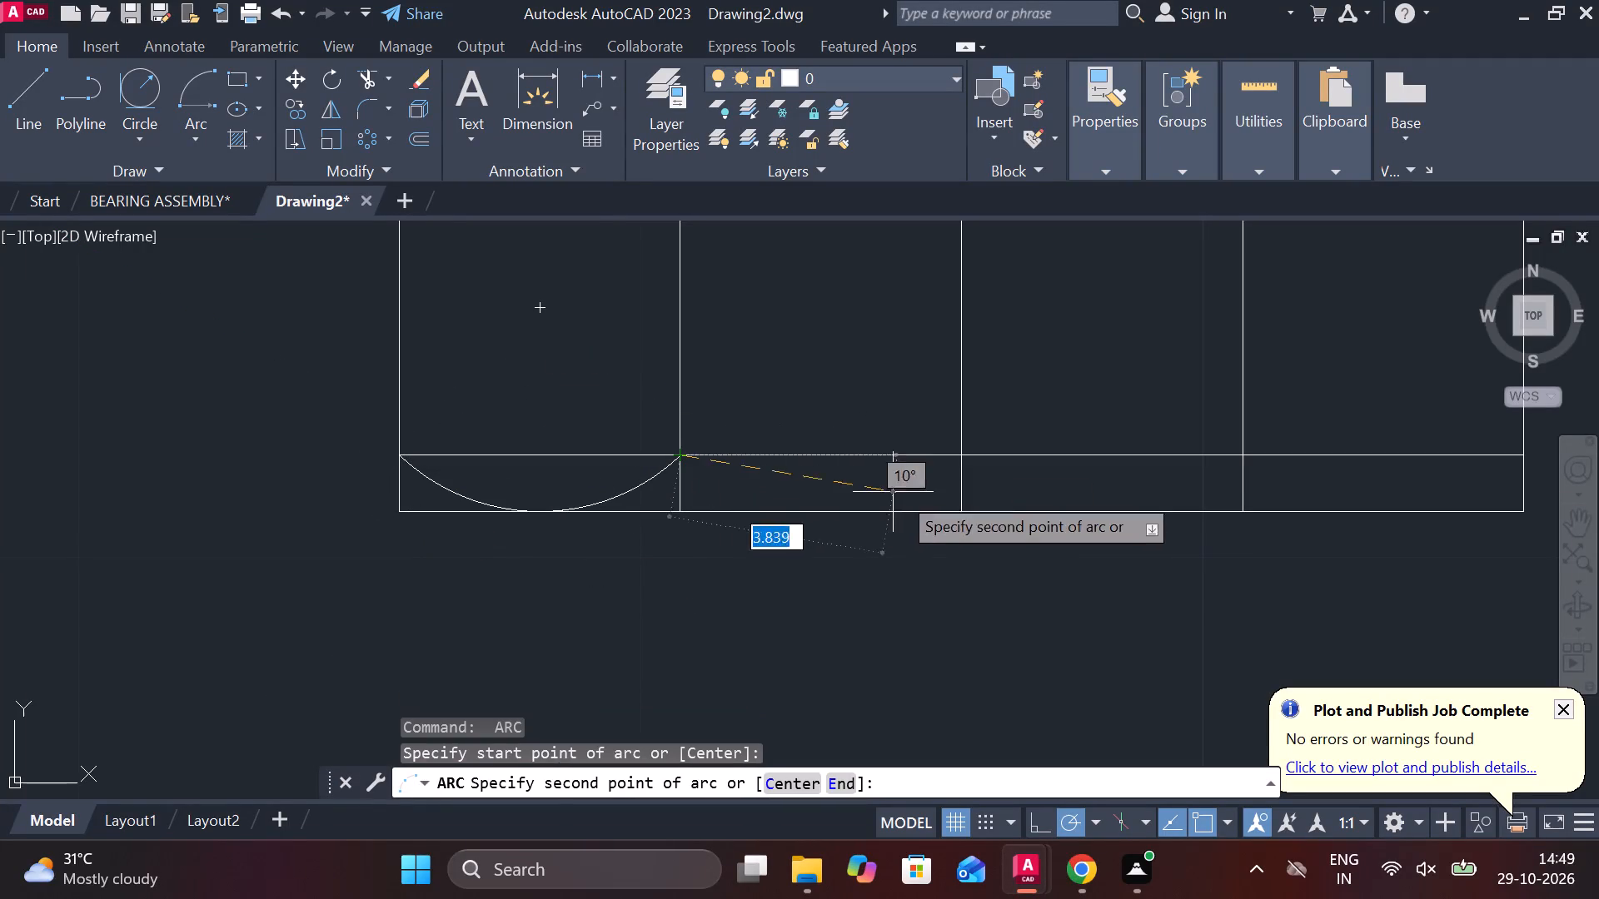
pyautogui.click(954, 514)
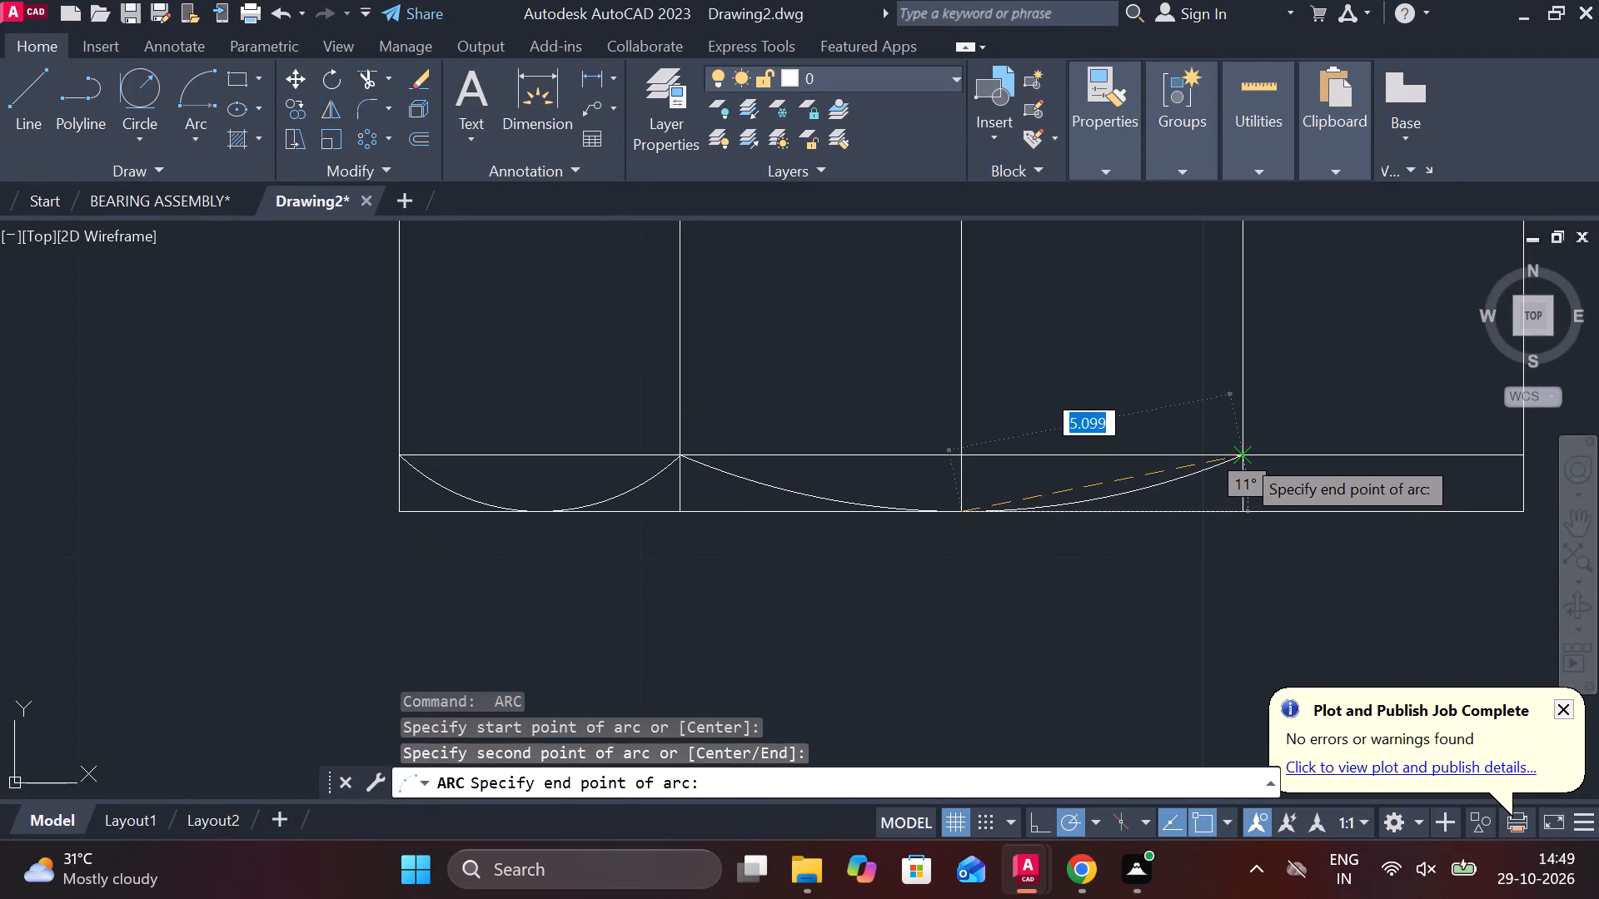
pyautogui.click(1247, 455)
pyautogui.moveTo(1253, 514); pyautogui.dragTo(951, 541, button='middle')
pyautogui.press('space')
pyautogui.click(944, 489)
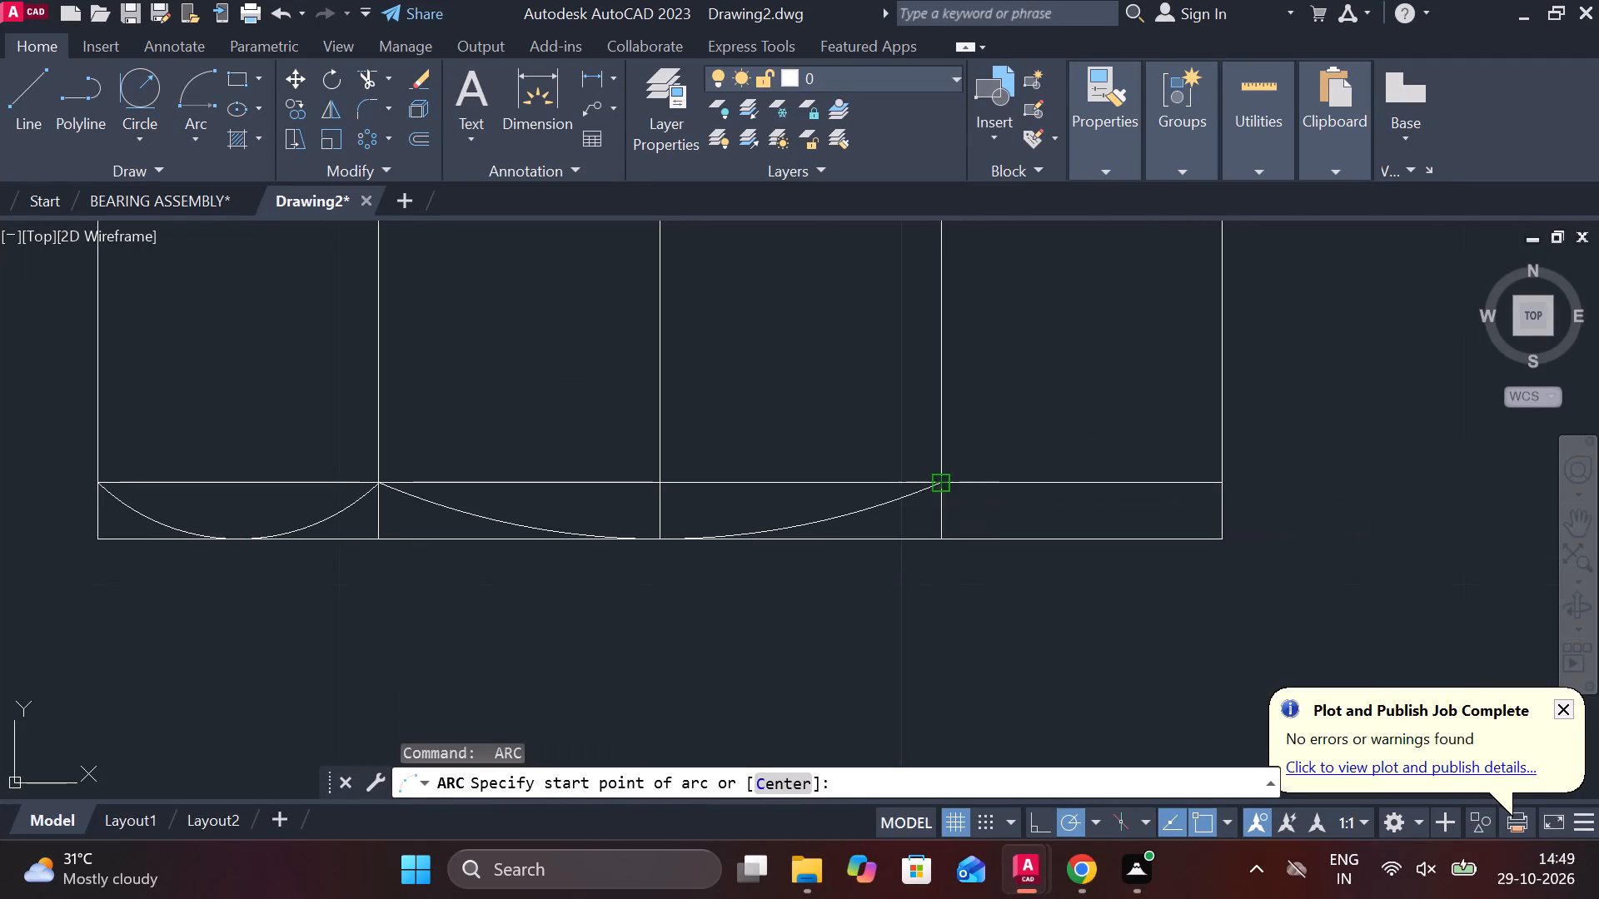
pyautogui.click(1086, 540)
pyautogui.click(1219, 478)
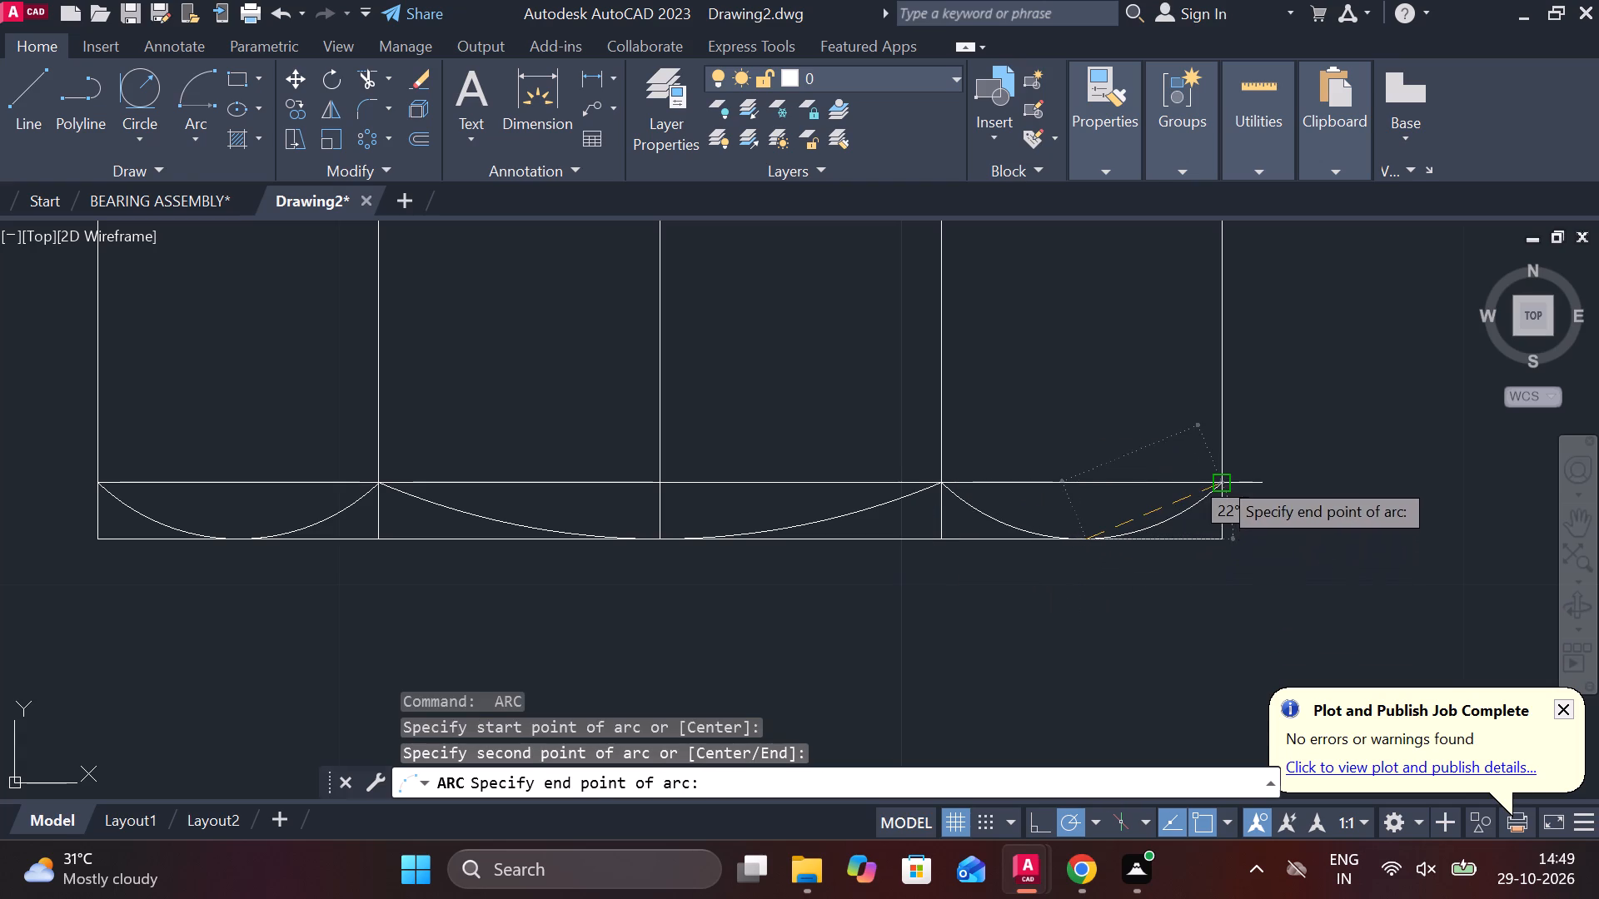
# Mirror the three lower arcs about the rectangle's horizontal mid-line, keeping the source arcs.
pyautogui.scroll(-1, 1237, 491)
pyautogui.moveTo(1126, 557); pyautogui.dragTo(1133, 575, button='middle')
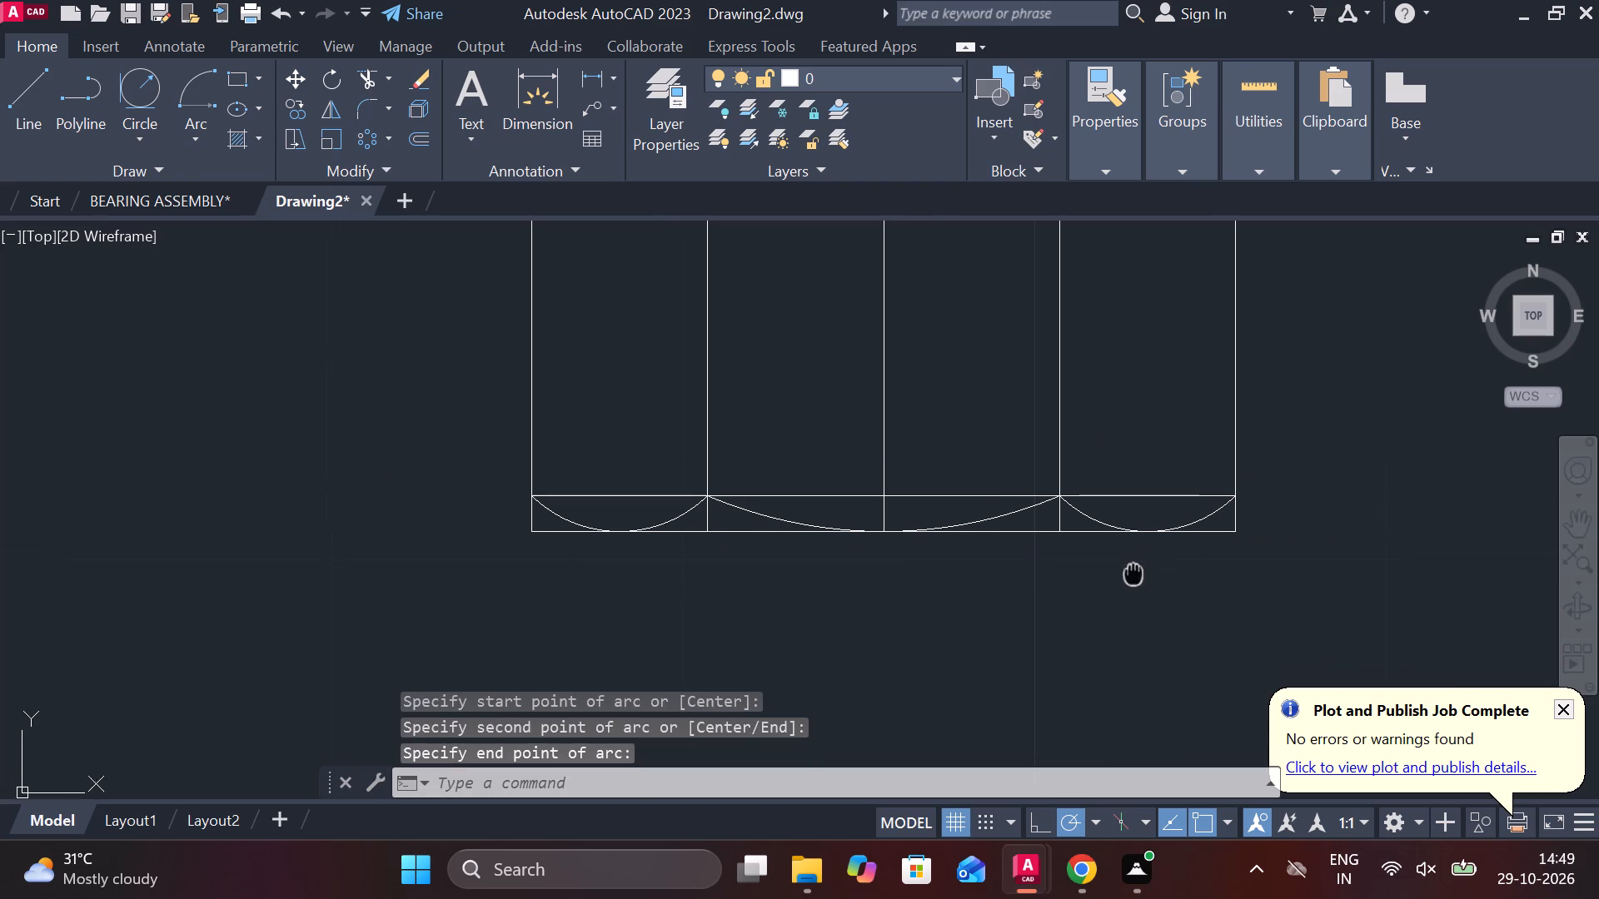
pyautogui.click(954, 533)
pyautogui.click(1097, 529)
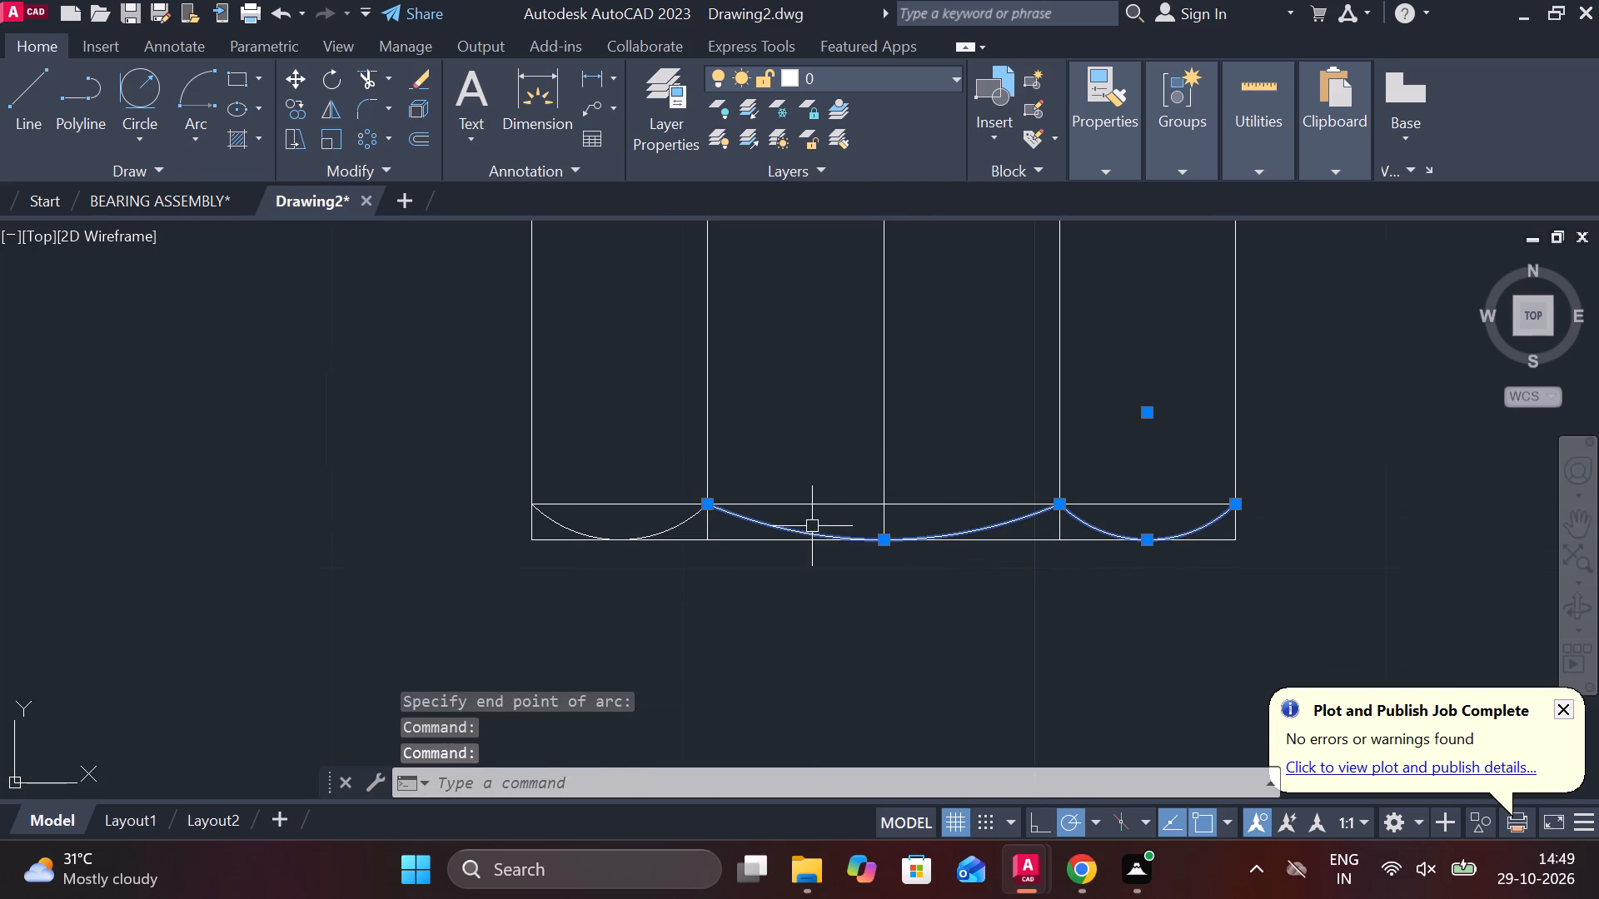
pyautogui.click(676, 534)
pyautogui.write('MI')
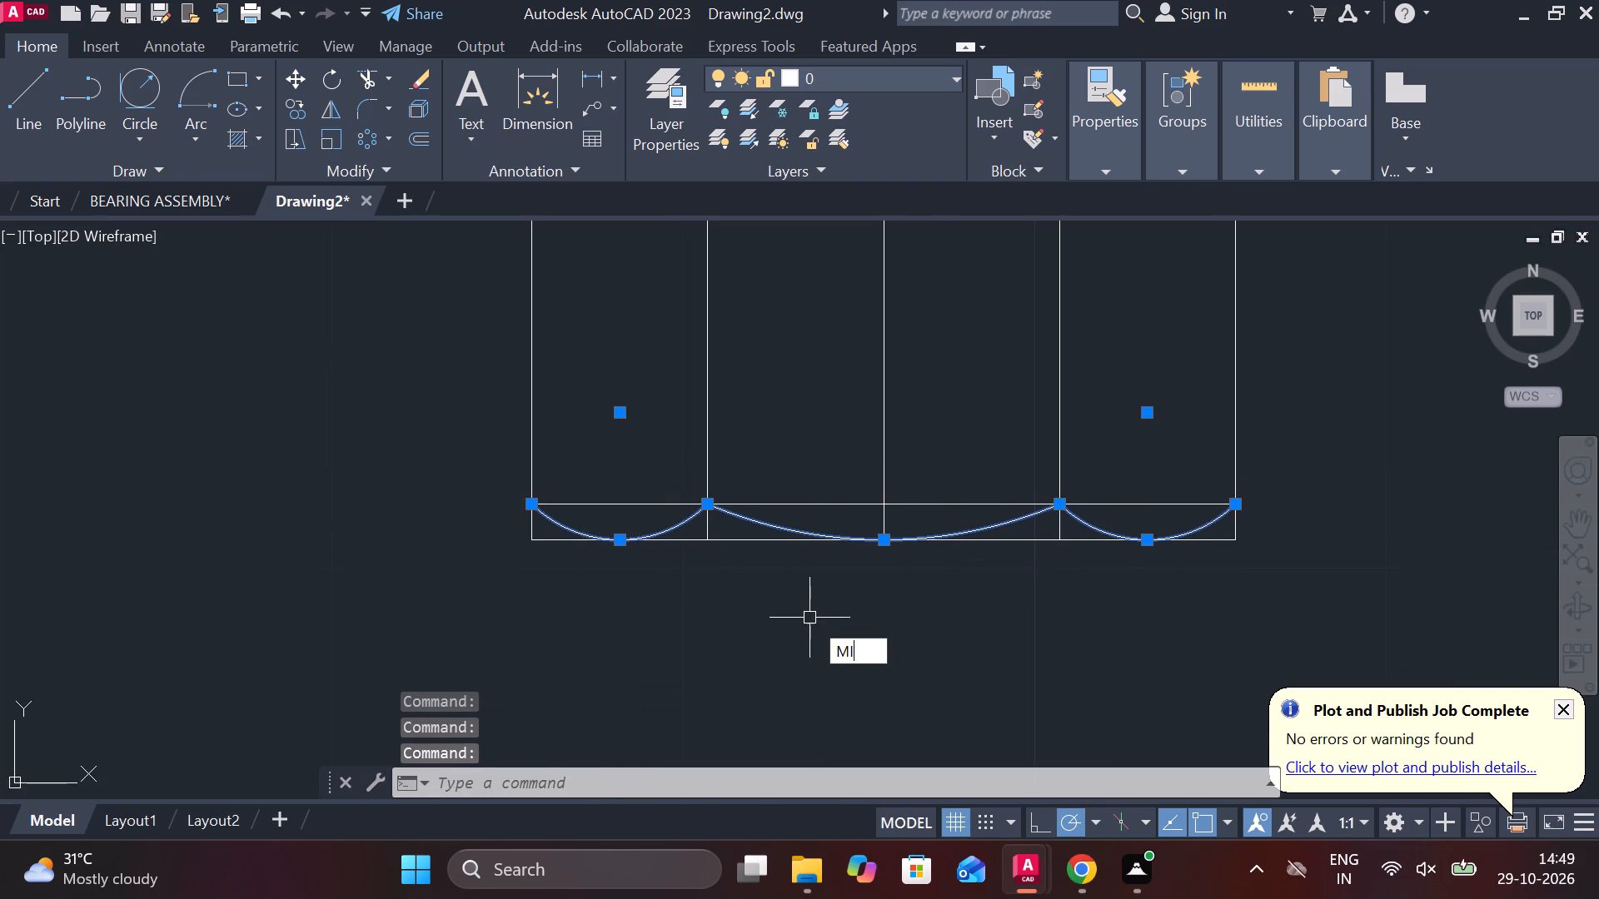
pyautogui.press('Return')
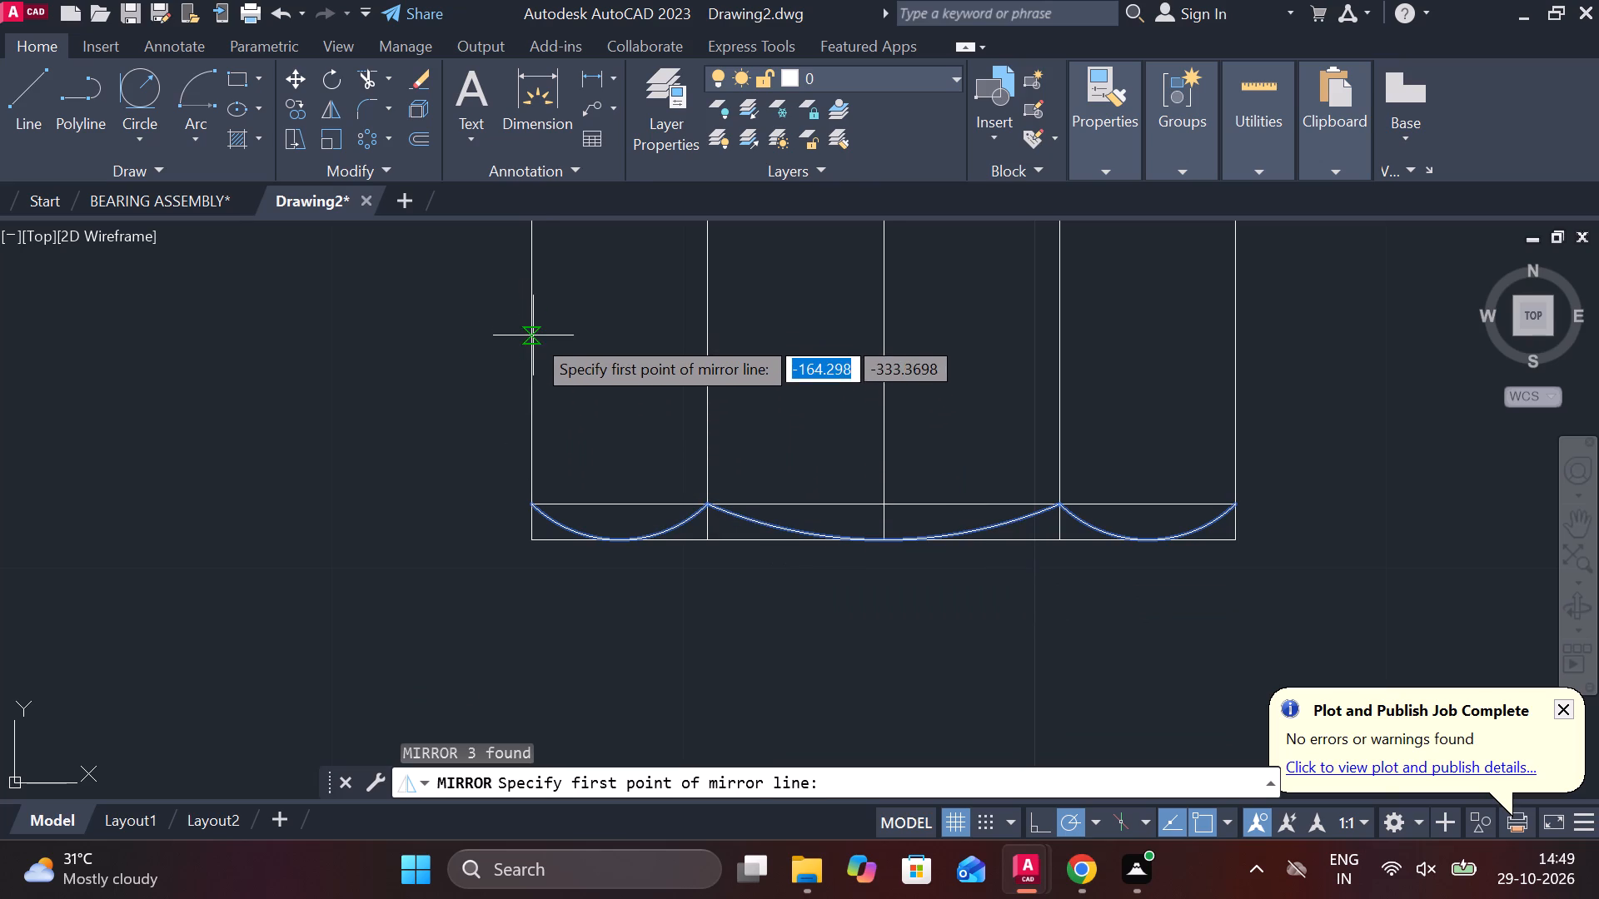
pyautogui.moveTo(555, 286); pyautogui.dragTo(565, 415, button='middle')
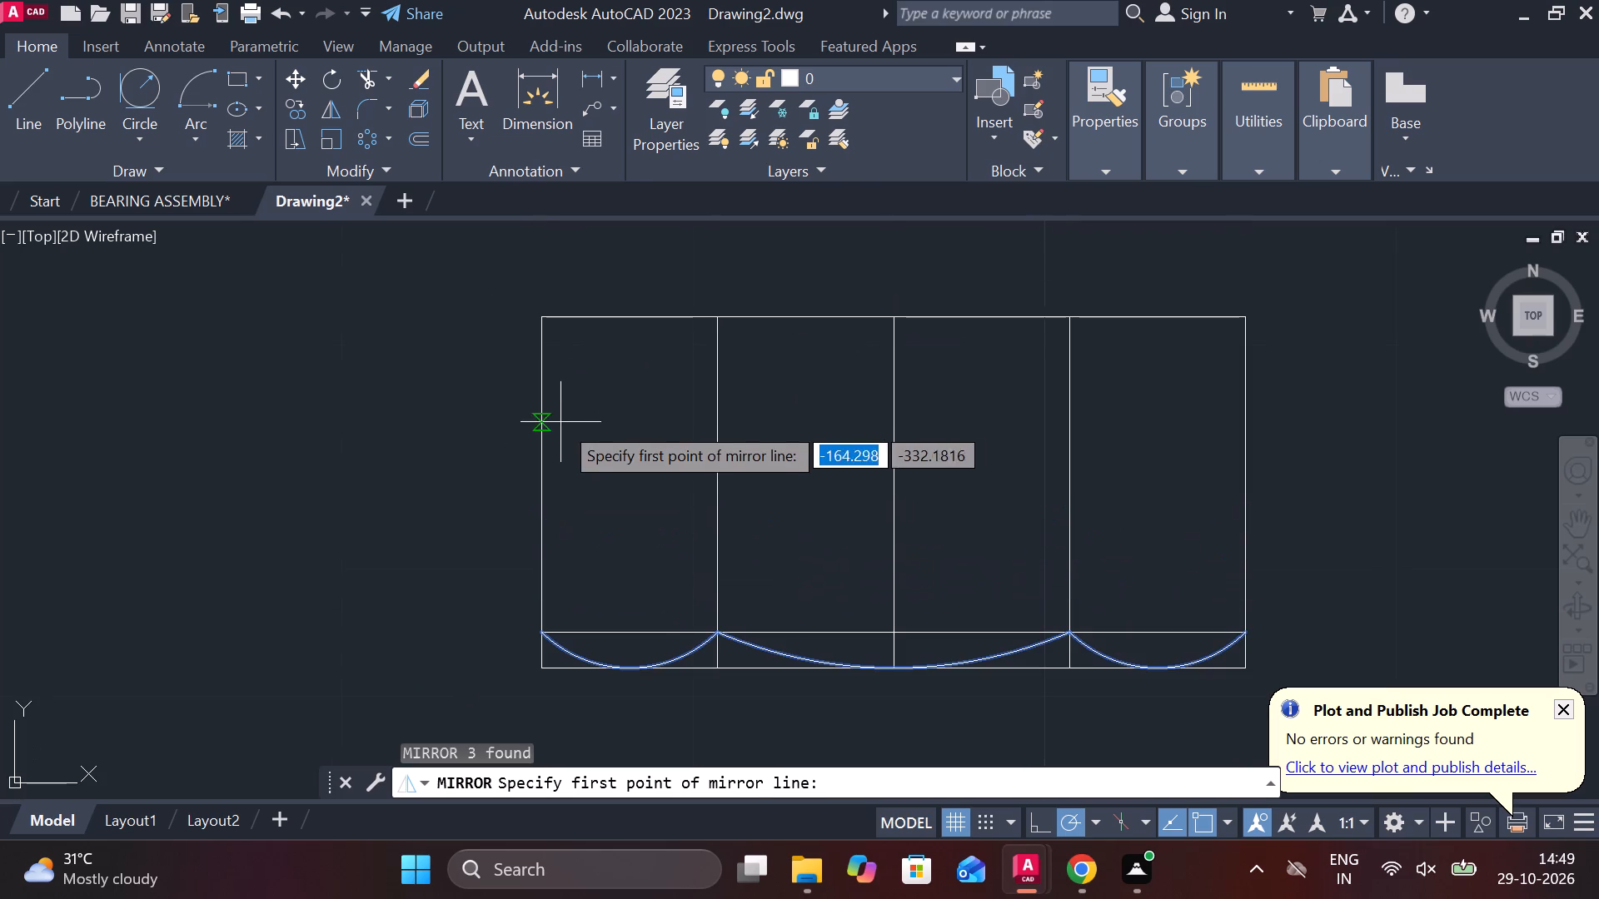
pyautogui.click(541, 489)
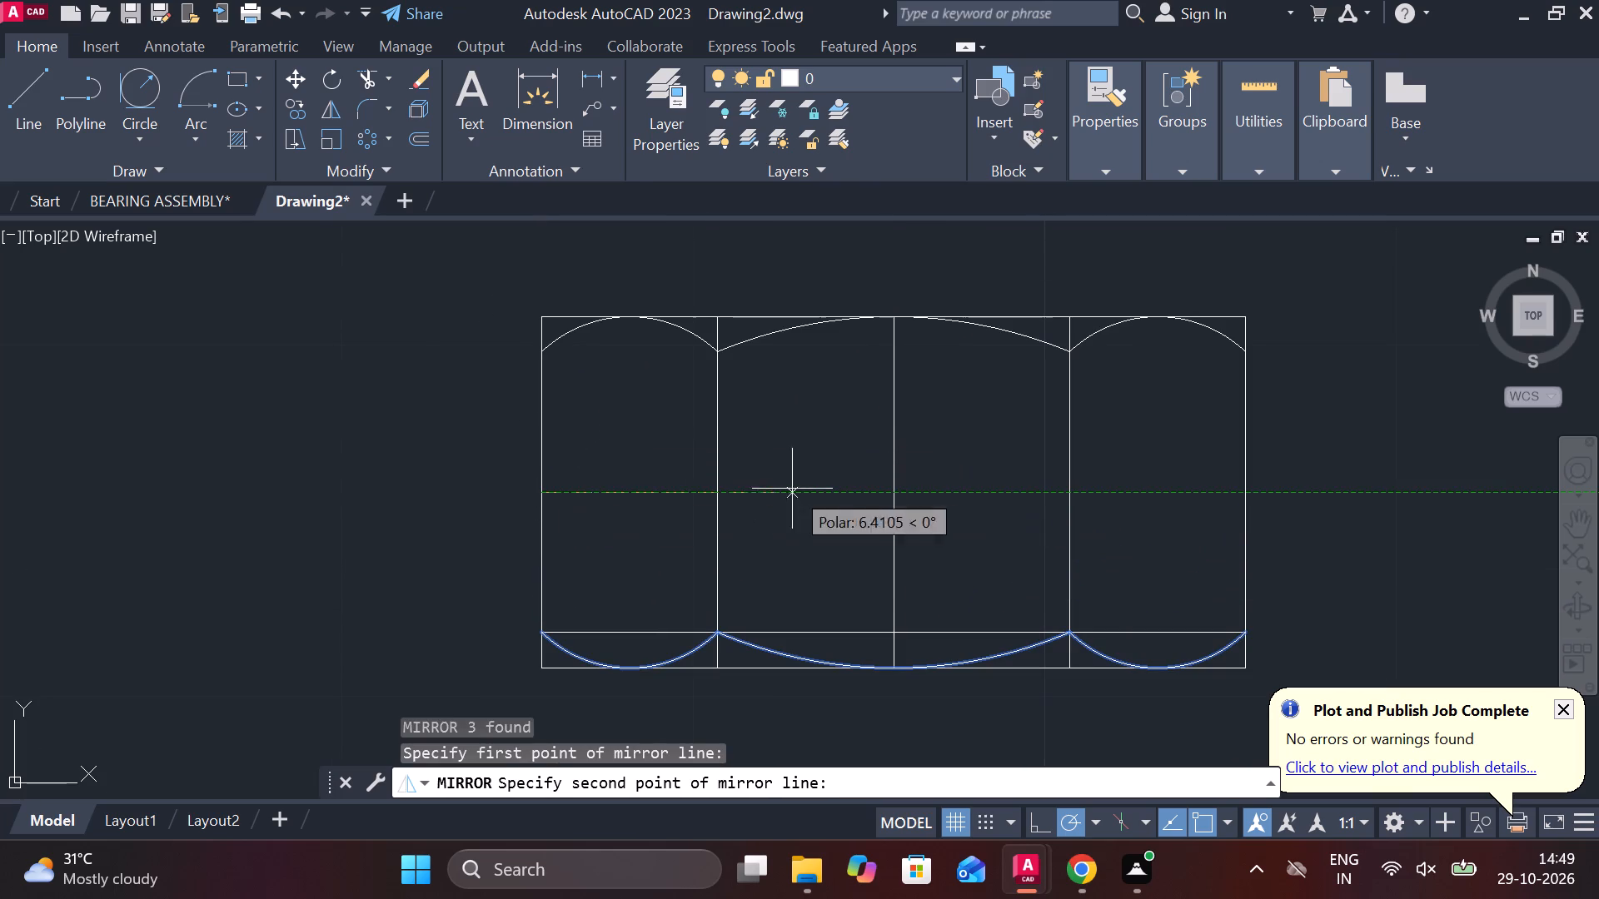
pyautogui.doubleClick(1246, 494)
pyautogui.moveTo(1277, 579); pyautogui.dragTo(1246, 494)
pyautogui.moveTo(1015, 500); pyautogui.dragTo(967, 497, button='middle')
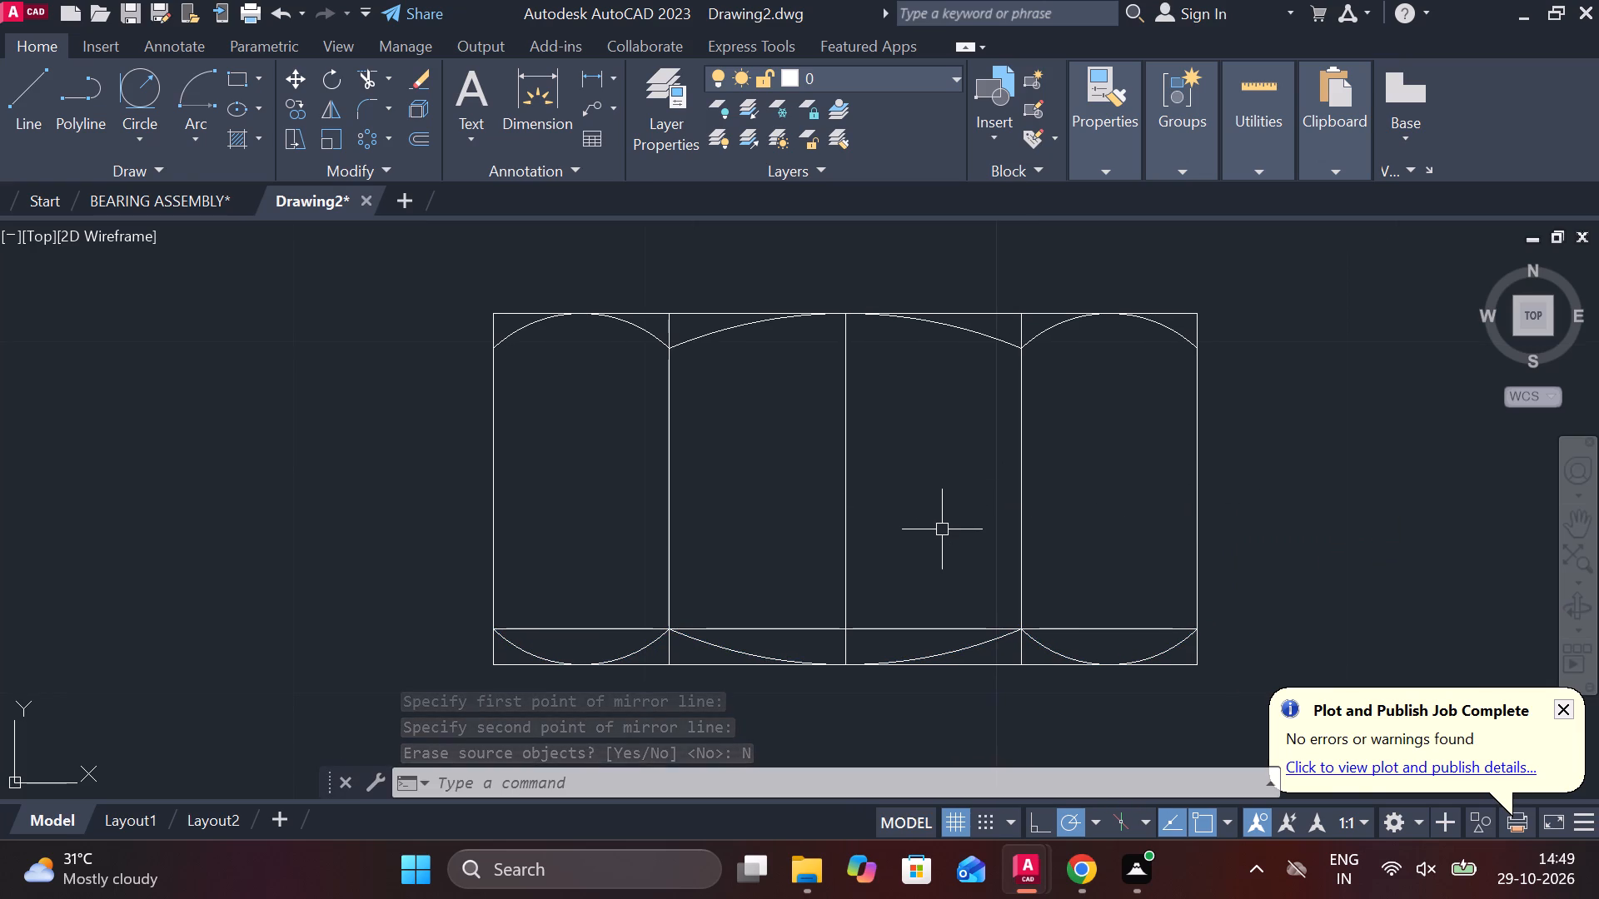
# Copy the complete nut side view to the free space left of the original.
pyautogui.scroll(-1, 869, 524)
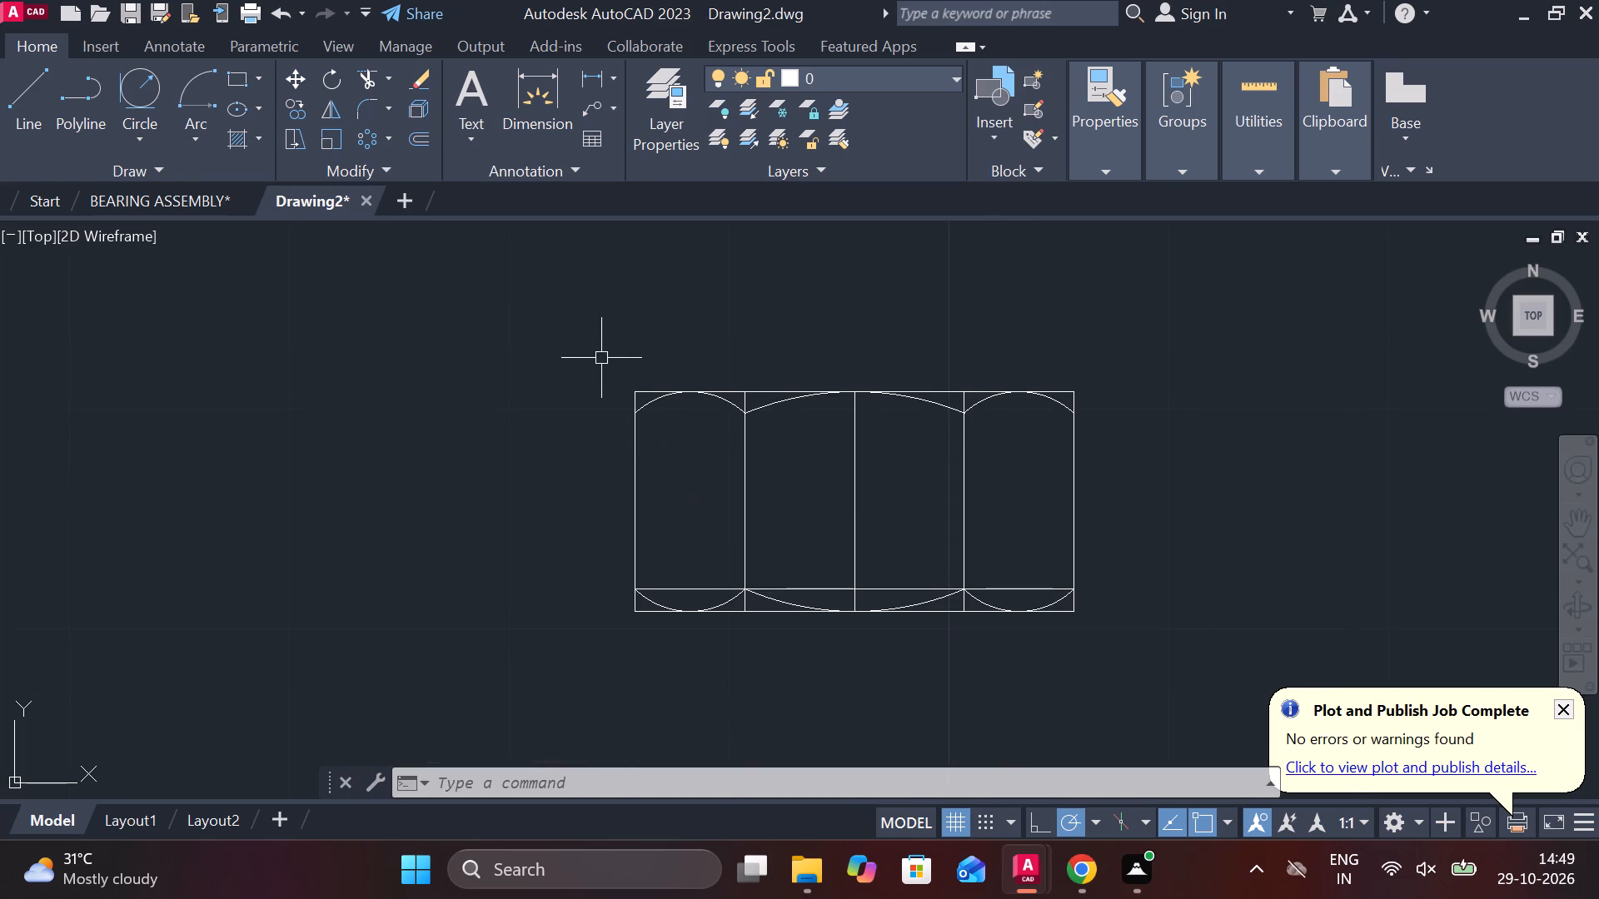
pyautogui.click(598, 355)
pyautogui.click(1173, 647)
pyautogui.write('CO')
pyautogui.press('Return')
pyautogui.click(1173, 647)
pyautogui.scroll(-2, 1117, 599)
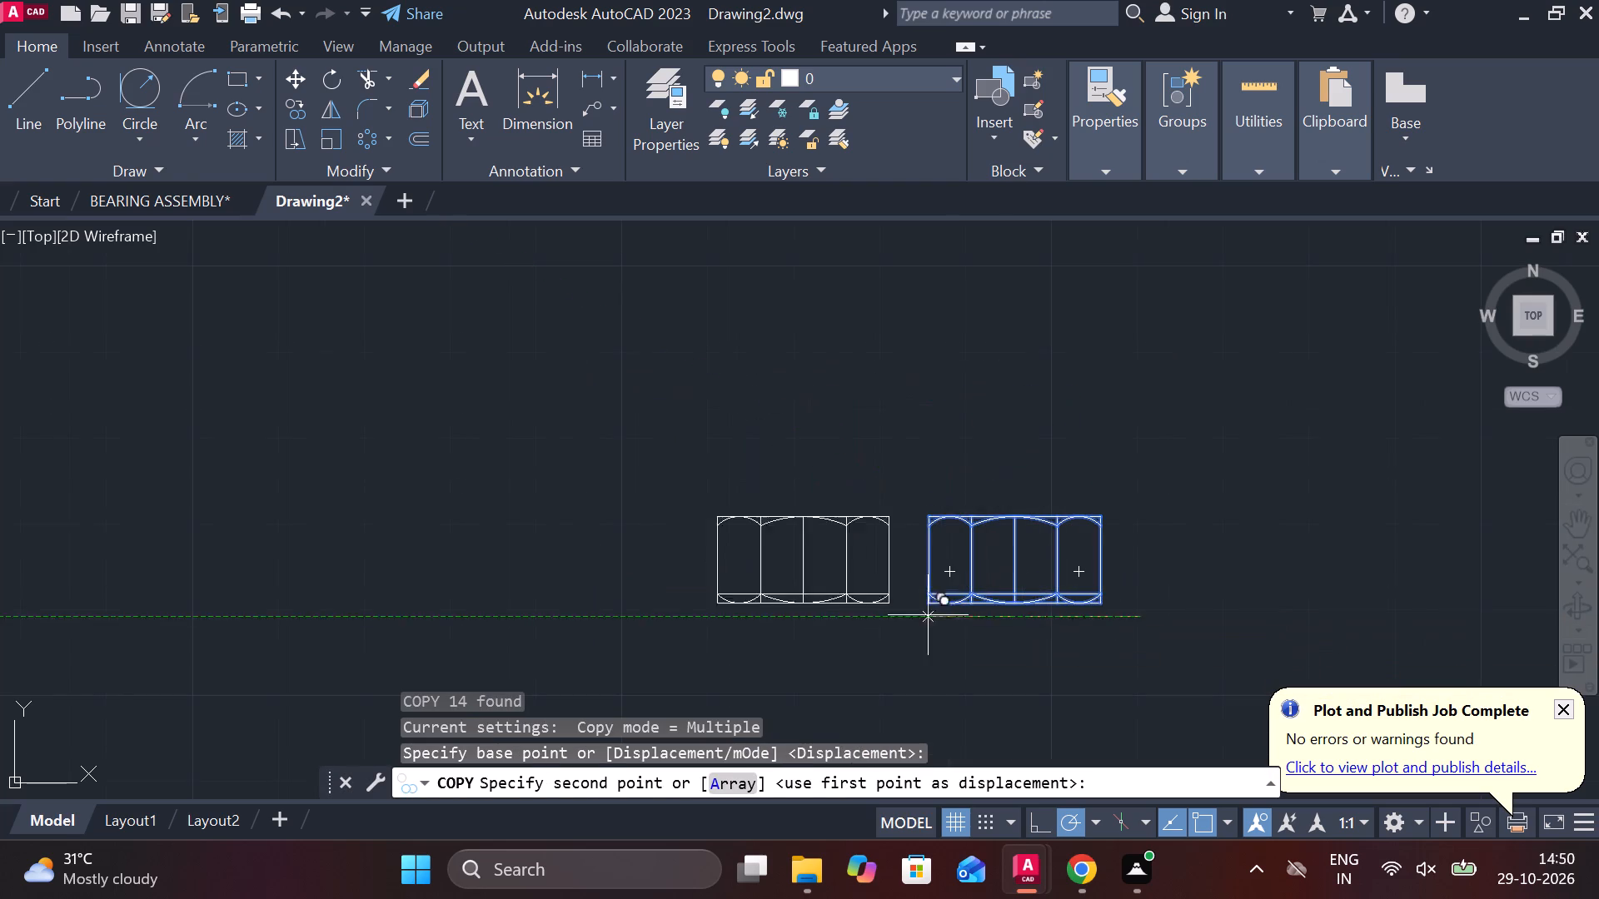
pyautogui.click(801, 598)
pyautogui.press('Escape')
pyautogui.scroll(1, 964, 560)
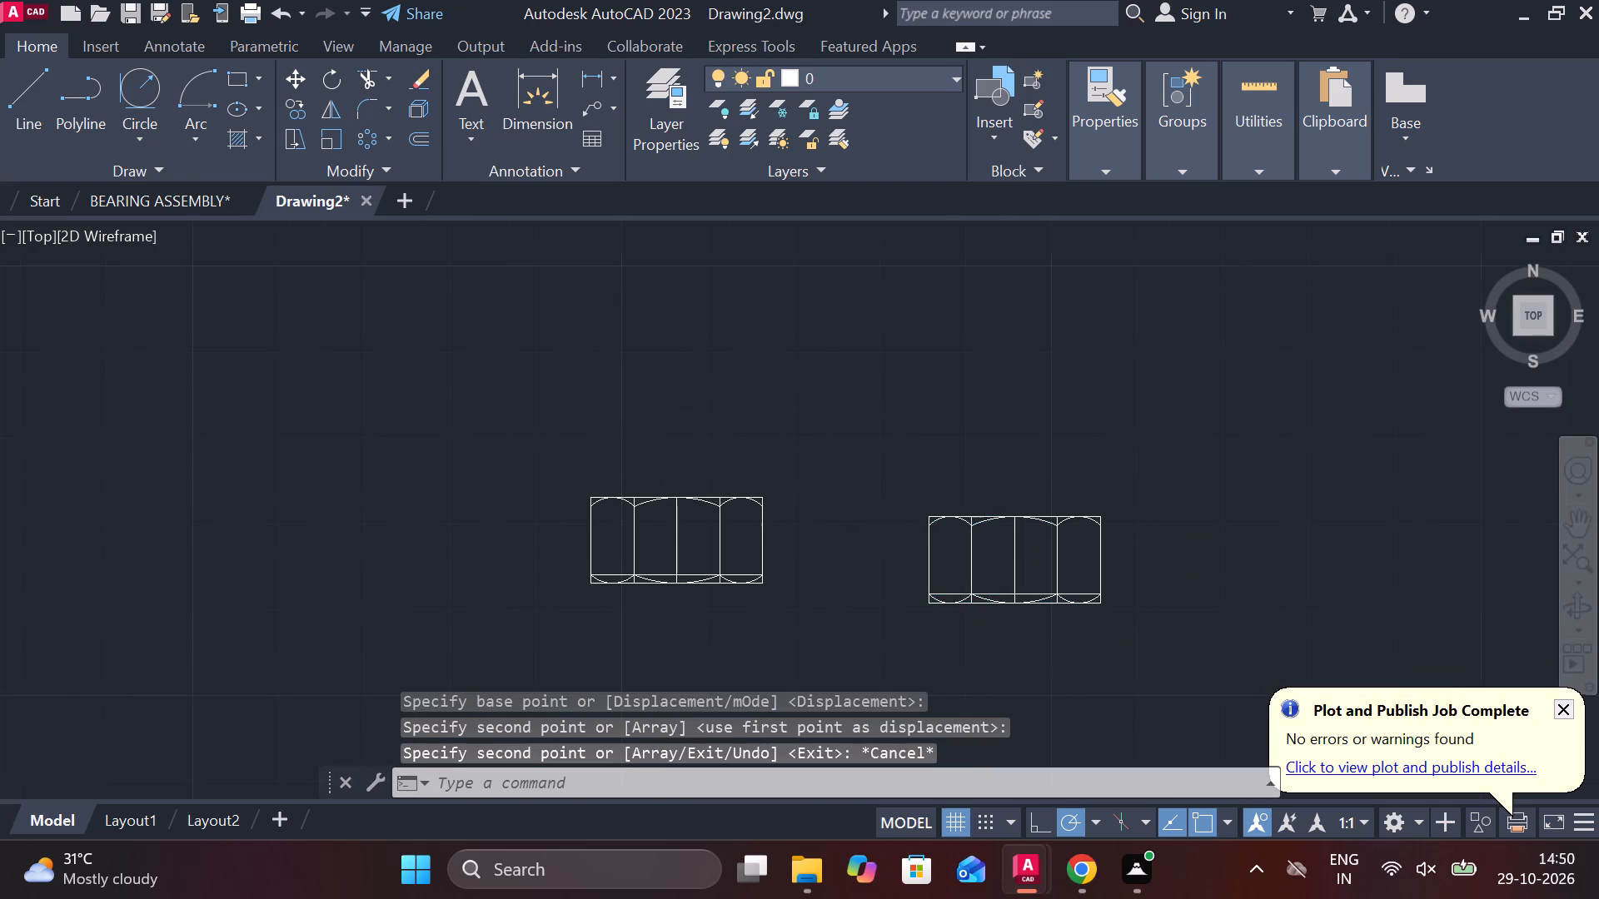
# Trim the four outer corners of the original nut view back to the outer arcs.
pyautogui.scroll(1, 964, 560)
pyautogui.moveTo(964, 560); pyautogui.dragTo(816, 490, button='middle')
pyautogui.write('TR')
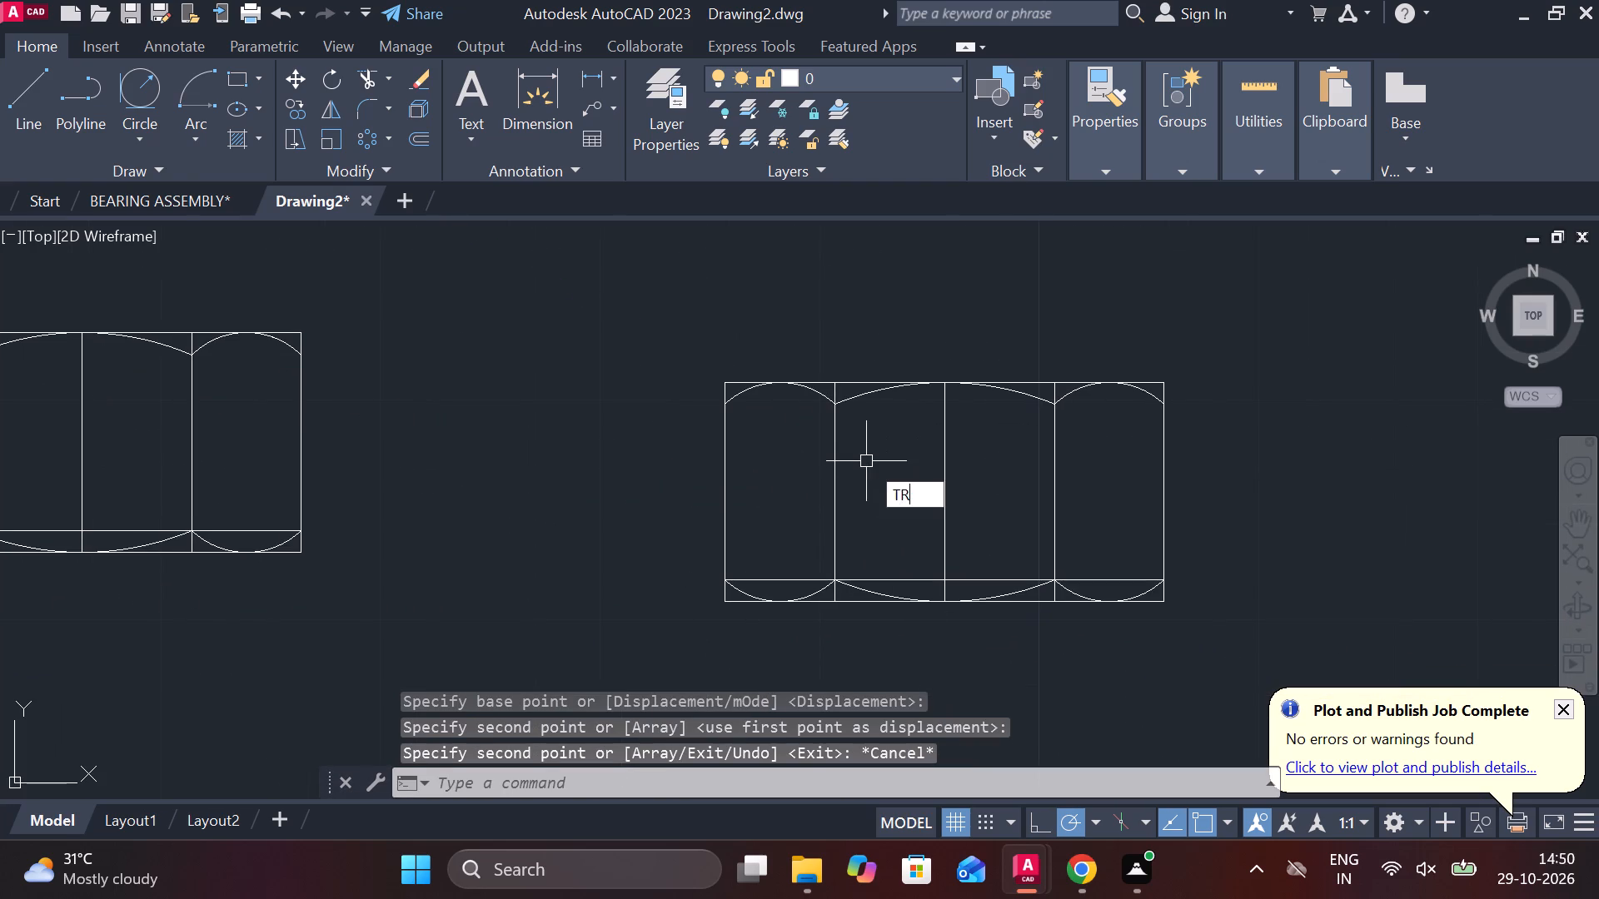
pyautogui.press('space')
pyautogui.click(730, 384)
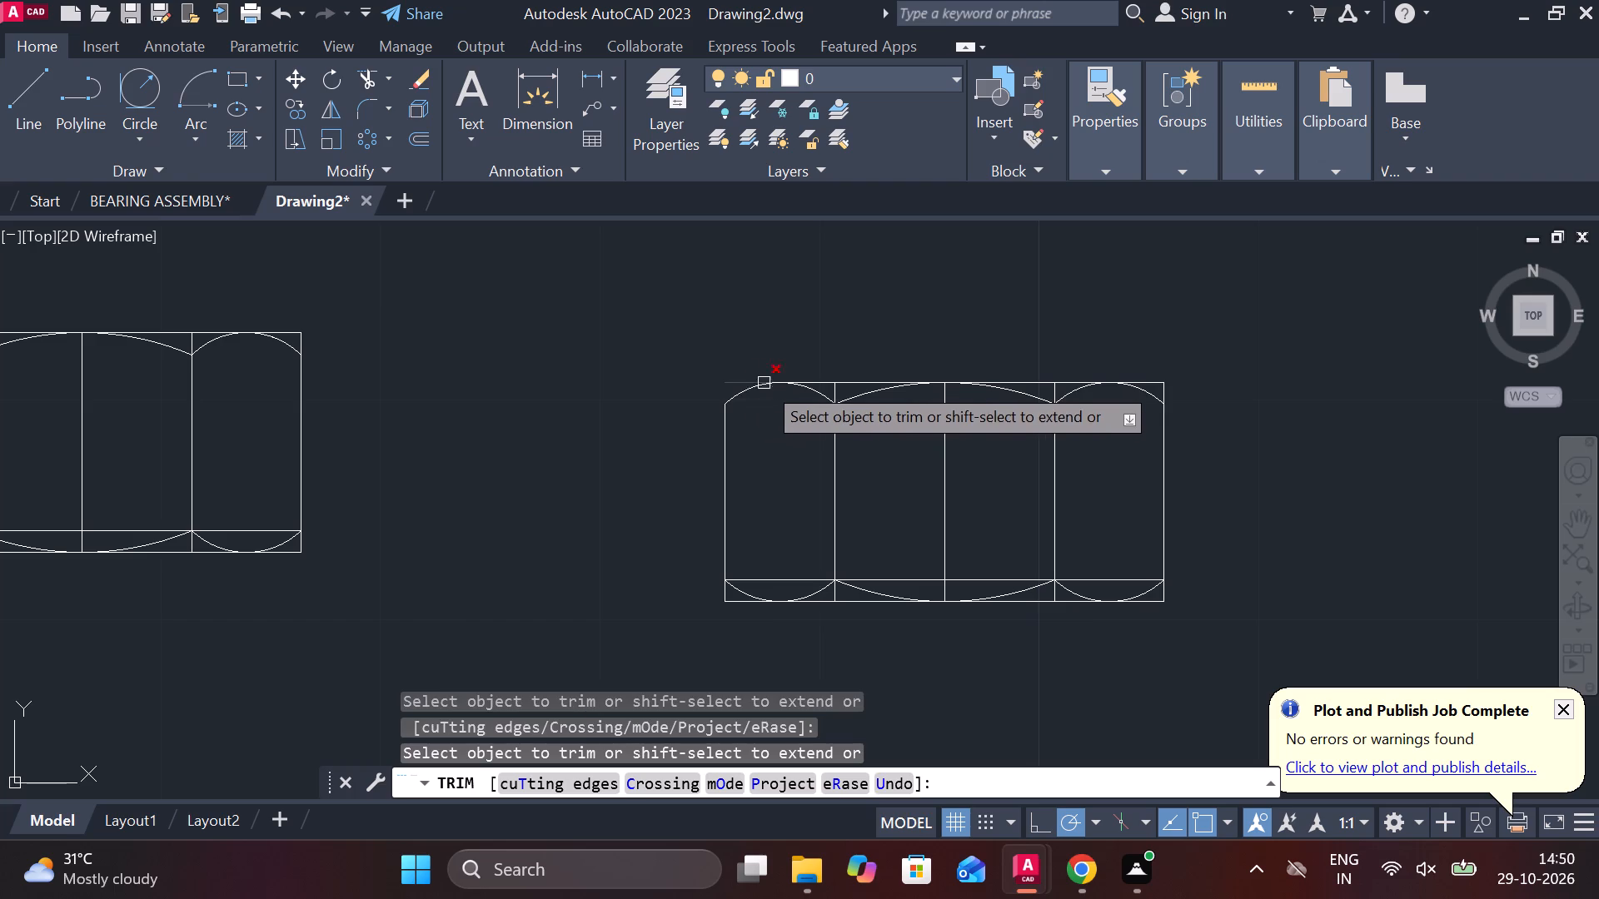
pyautogui.click(740, 379)
pyautogui.click(1164, 385)
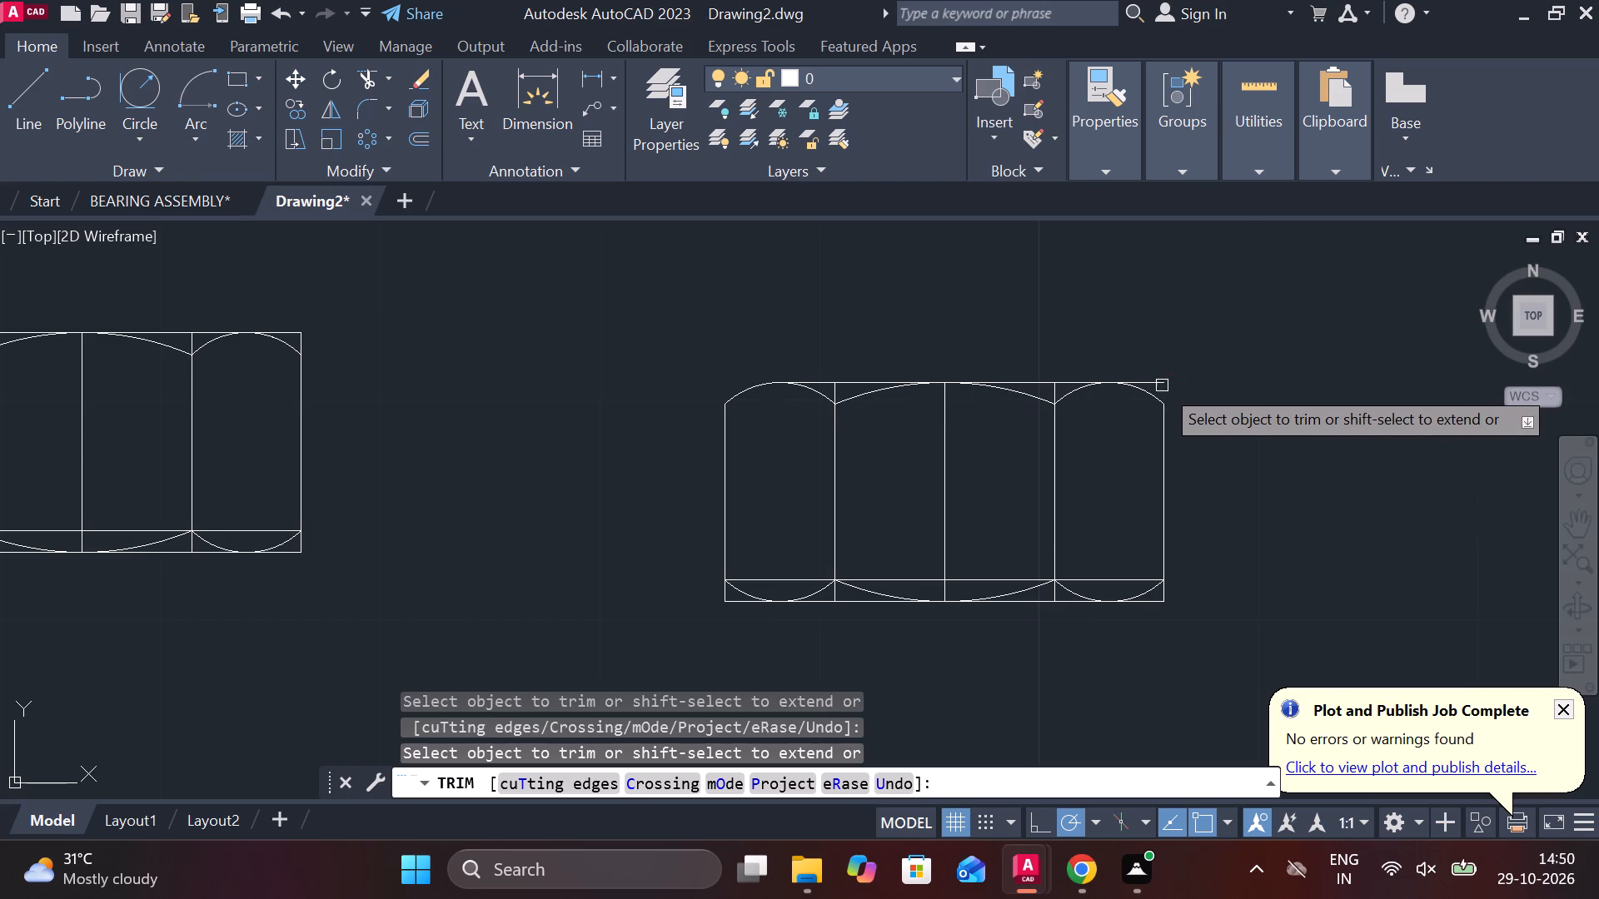
pyautogui.click(1162, 385)
pyautogui.click(1163, 601)
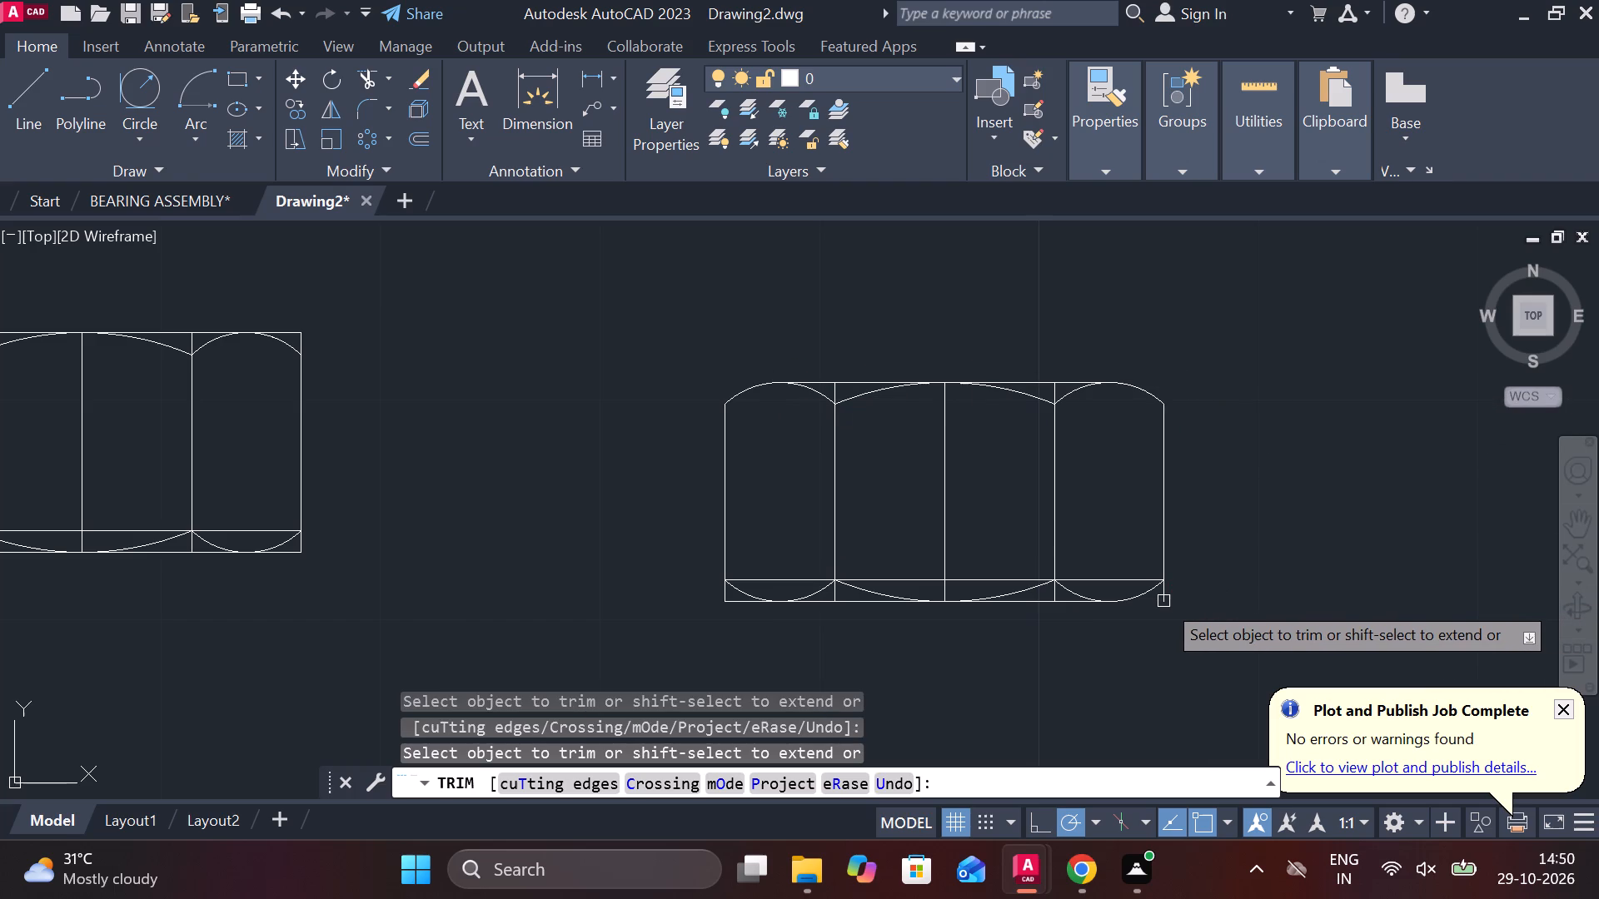
pyautogui.click(1165, 599)
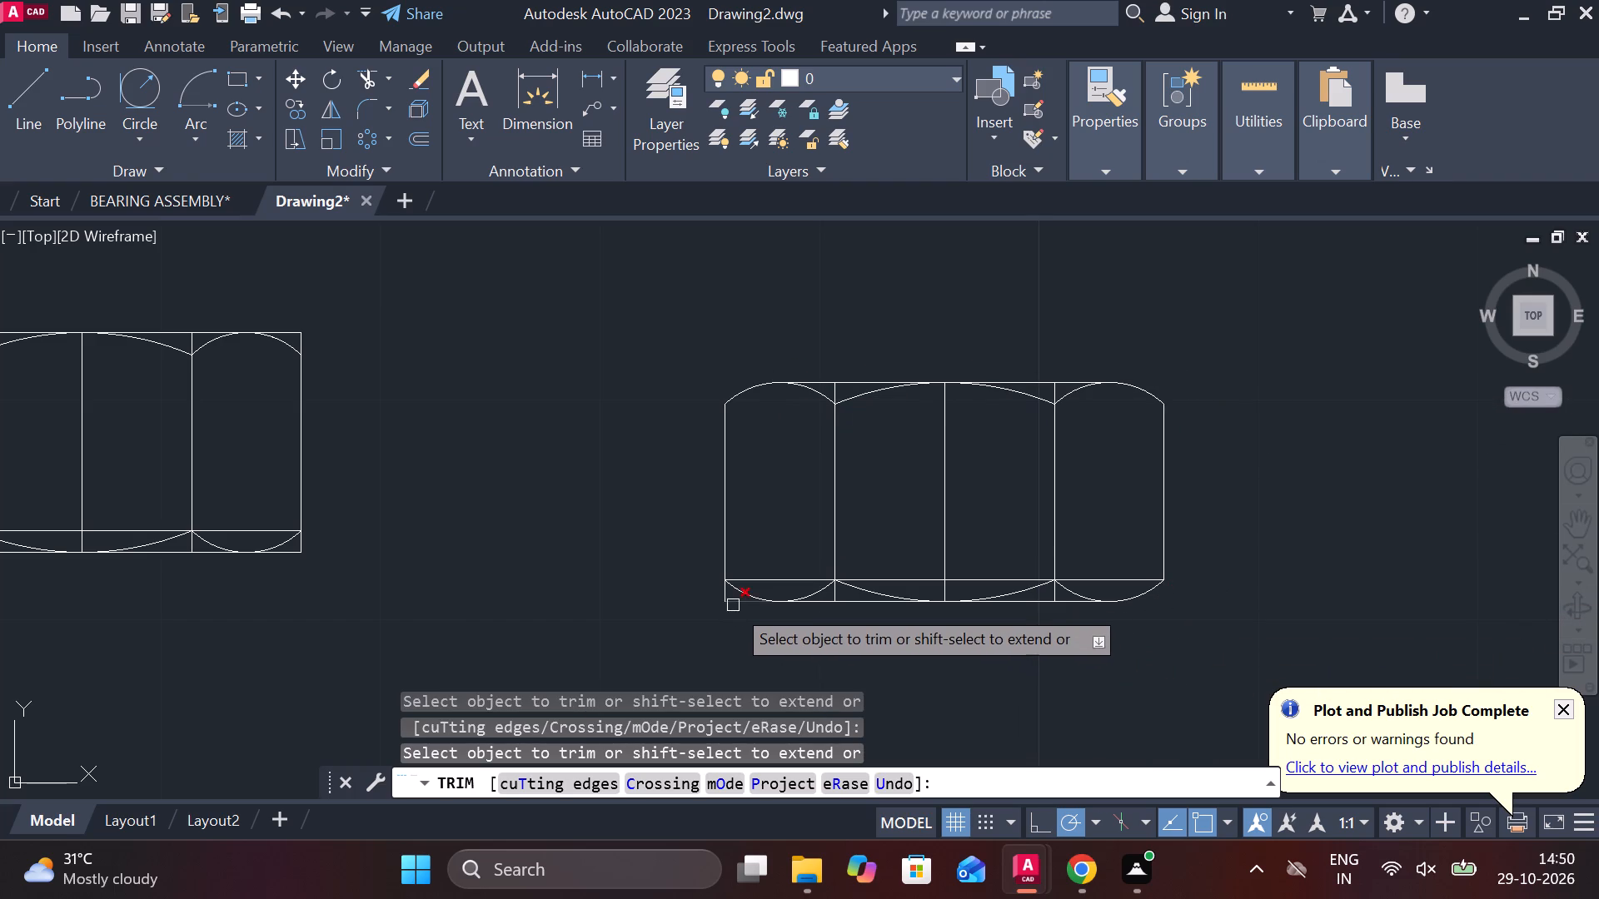
pyautogui.click(733, 605)
pyautogui.click(725, 603)
# Trim away the original view's offset line and the strip divider ends below the lower arcs.
pyautogui.scroll(2, 842, 589)
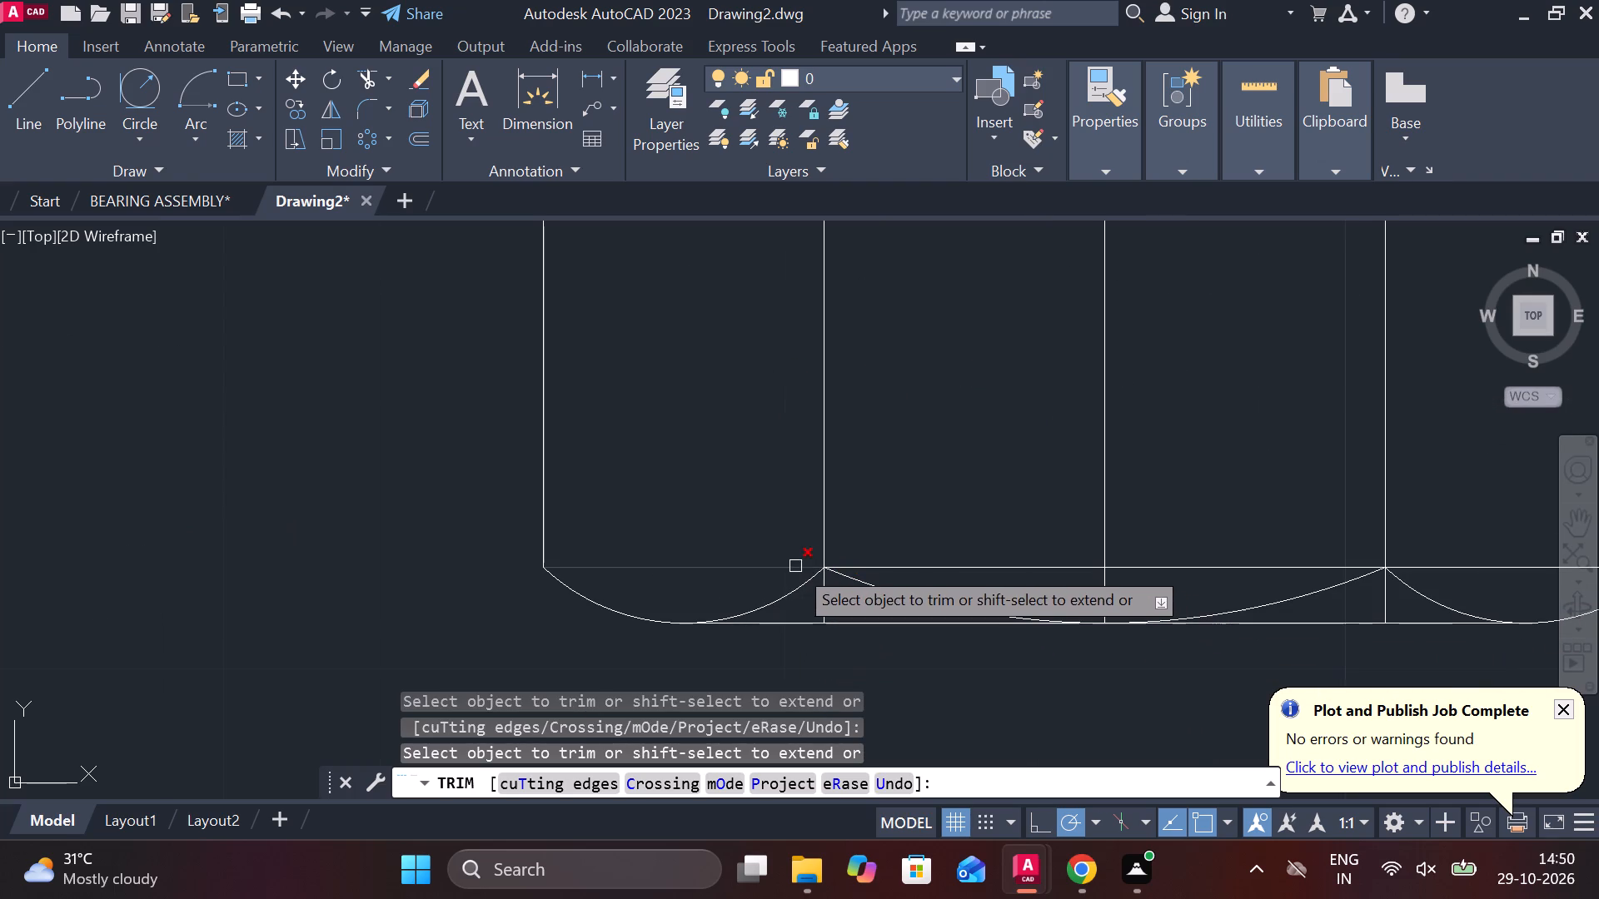
pyautogui.click(795, 566)
pyautogui.click(861, 567)
pyautogui.click(827, 608)
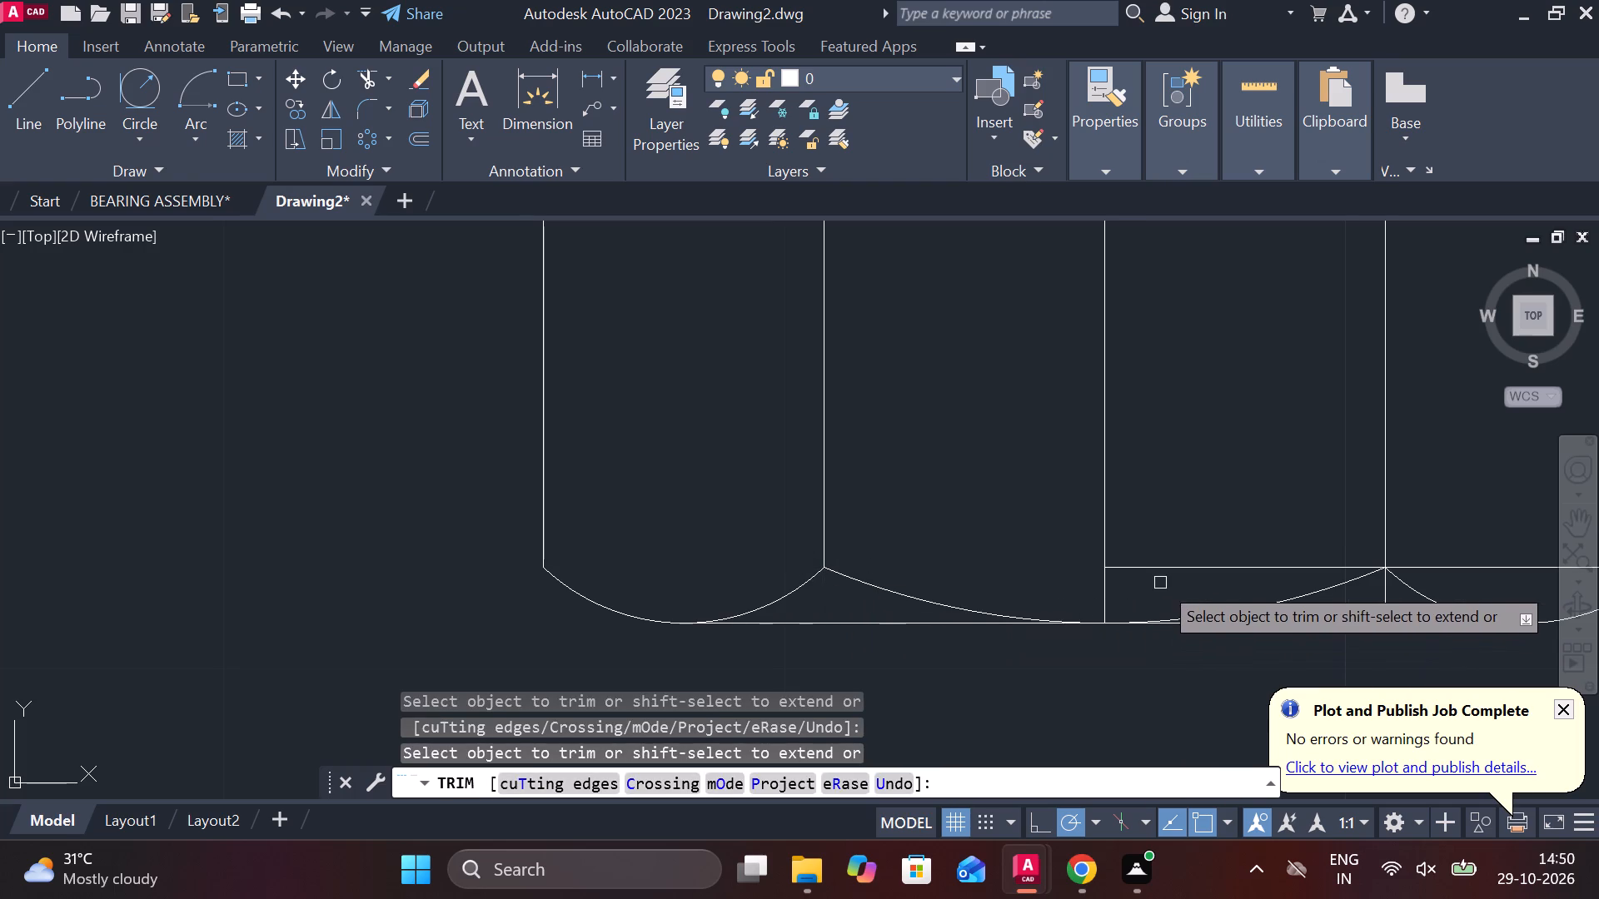
pyautogui.click(1158, 570)
pyautogui.moveTo(1163, 566); pyautogui.dragTo(1024, 557, button='middle')
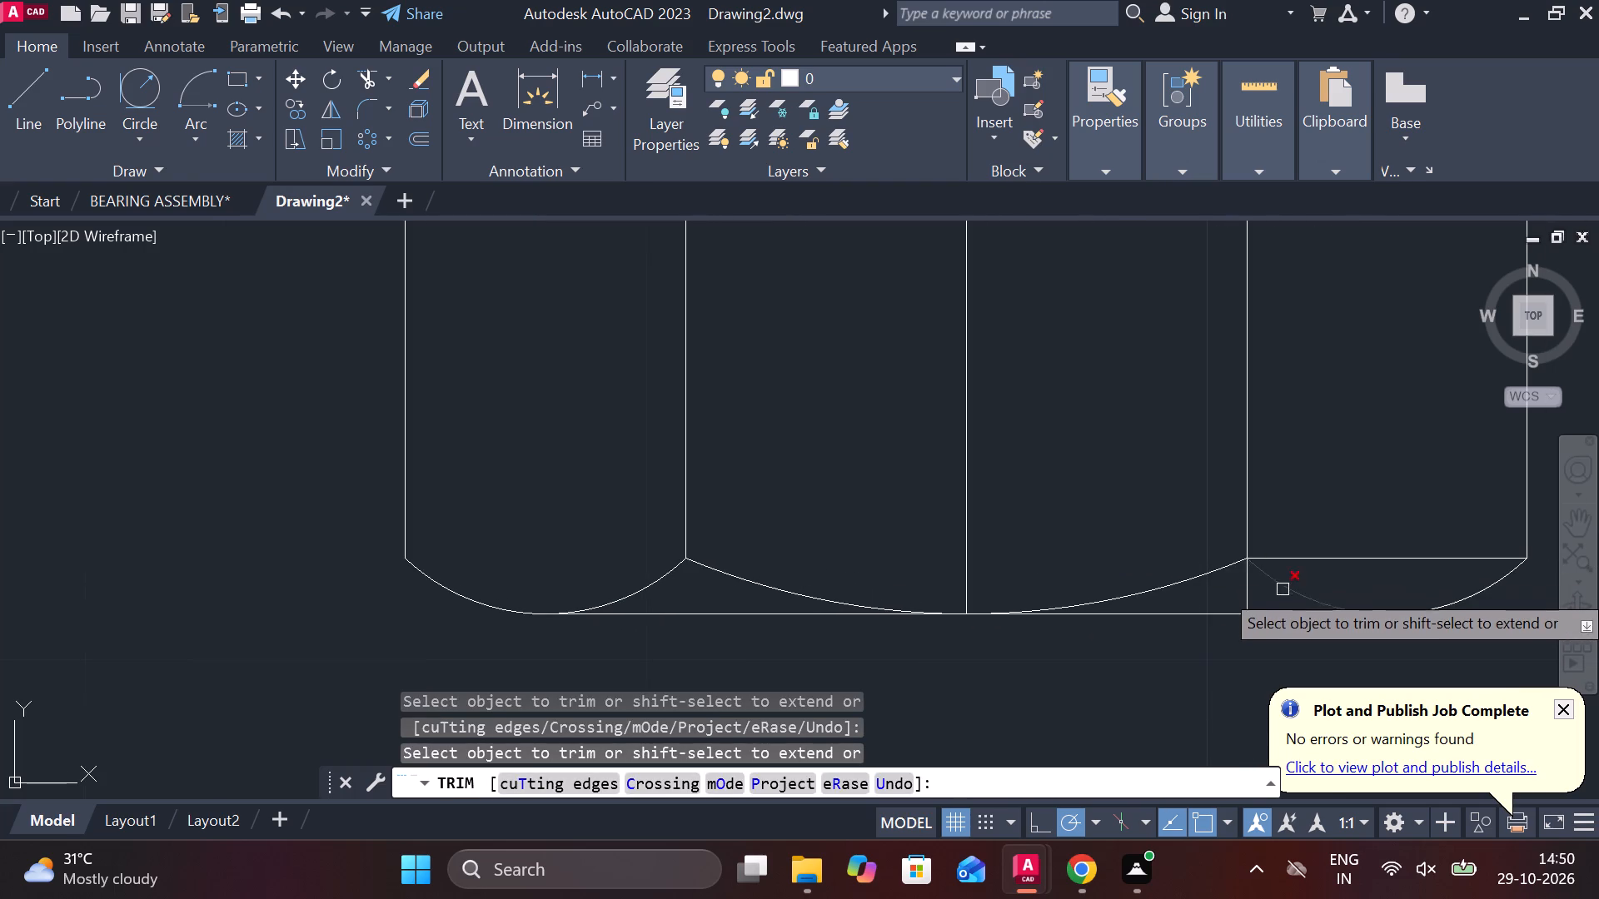
pyautogui.click(1241, 598)
pyautogui.click(1322, 558)
pyautogui.scroll(-2, 1293, 547)
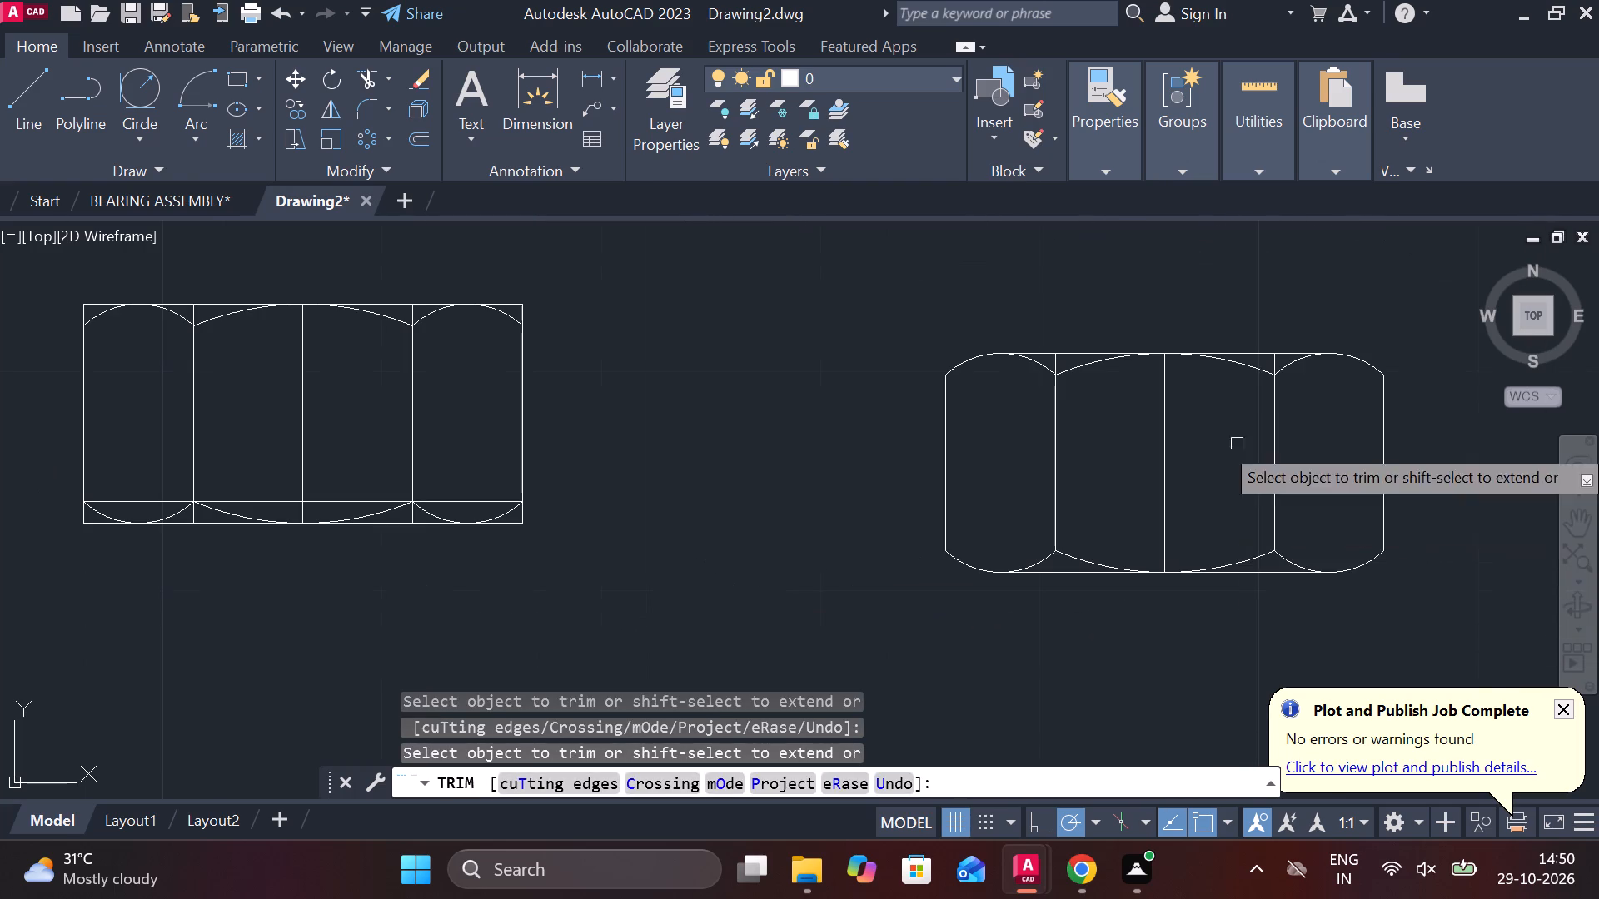
# Trim the two outer strip dividers above the upper arcs of the original nut view.
pyautogui.scroll(2, 1048, 382)
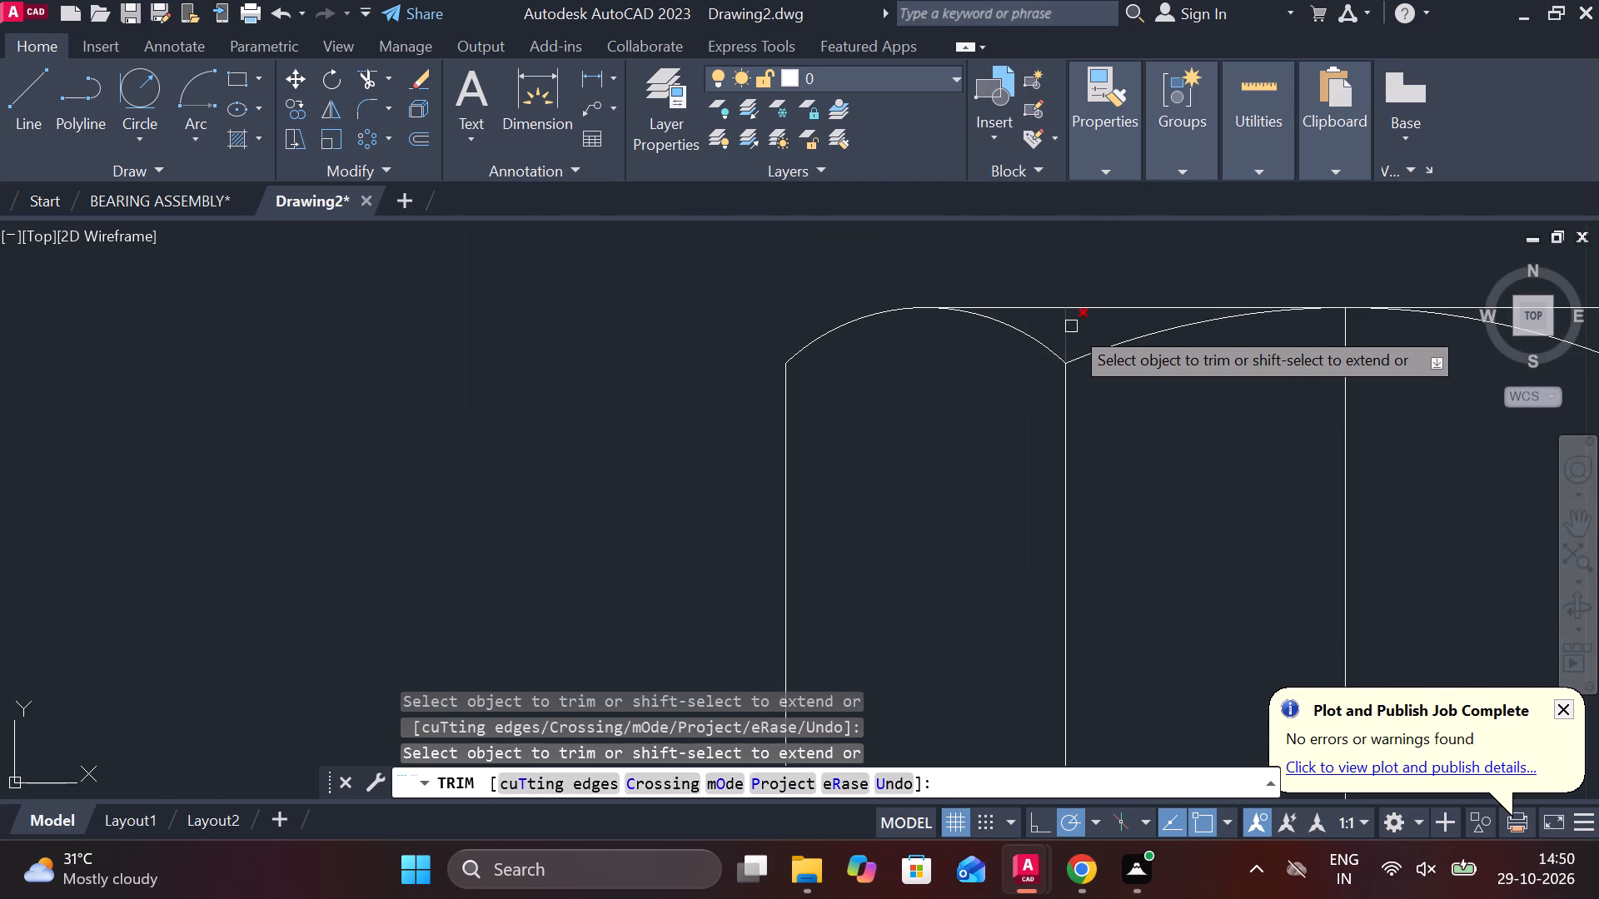
pyautogui.click(1071, 326)
pyautogui.scroll(-1, 1231, 352)
pyautogui.moveTo(1447, 370); pyautogui.dragTo(1210, 456, button='middle')
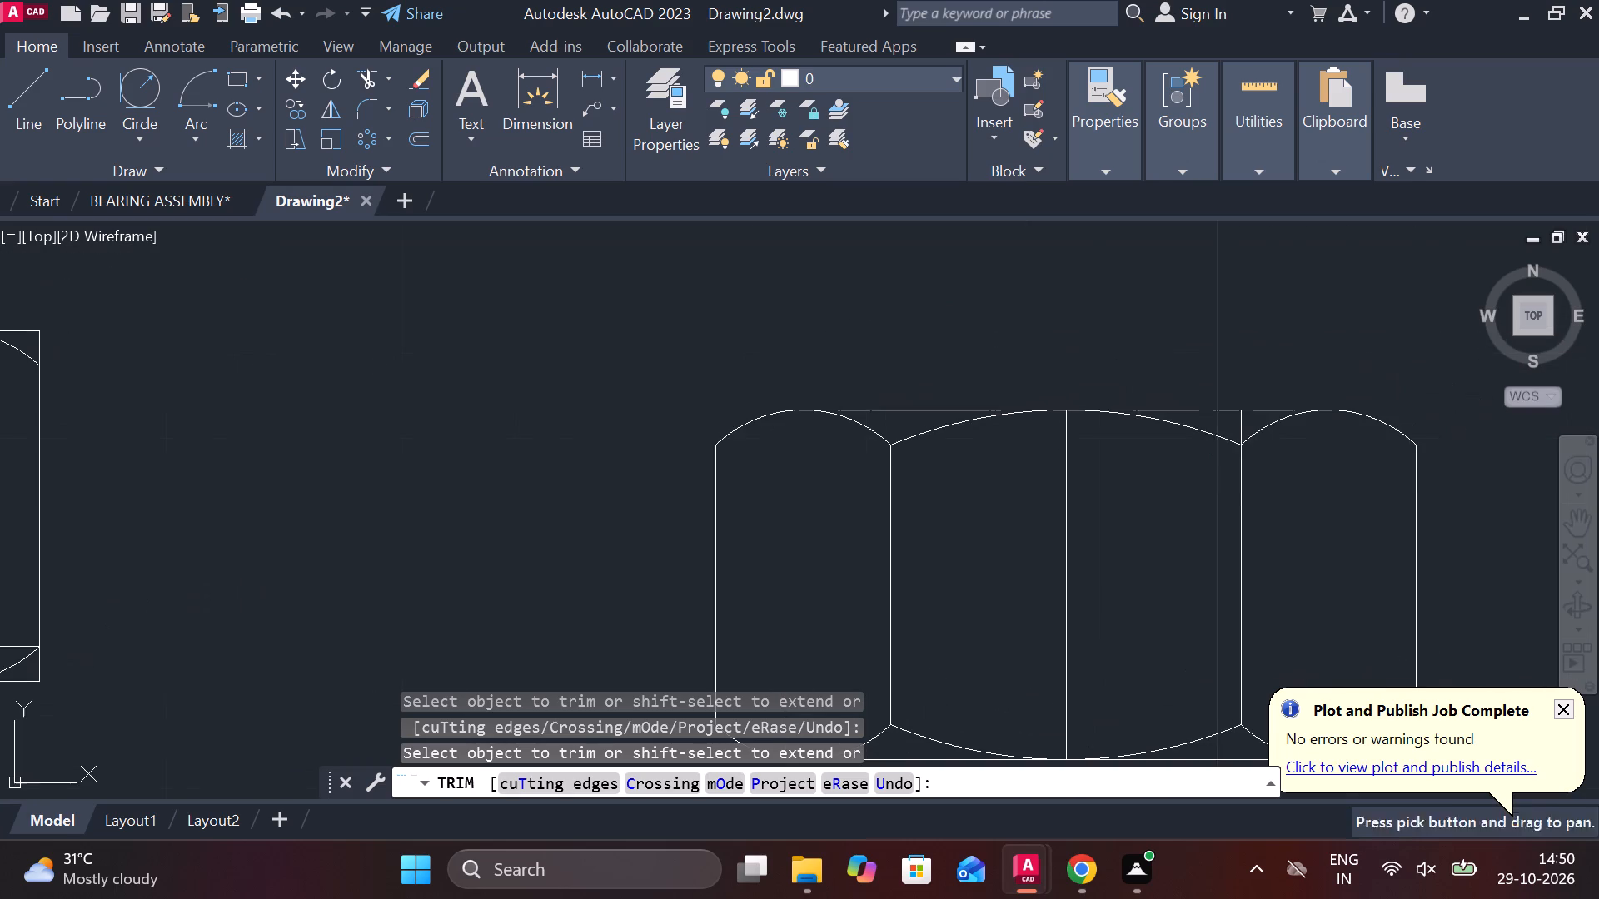
pyautogui.click(1247, 420)
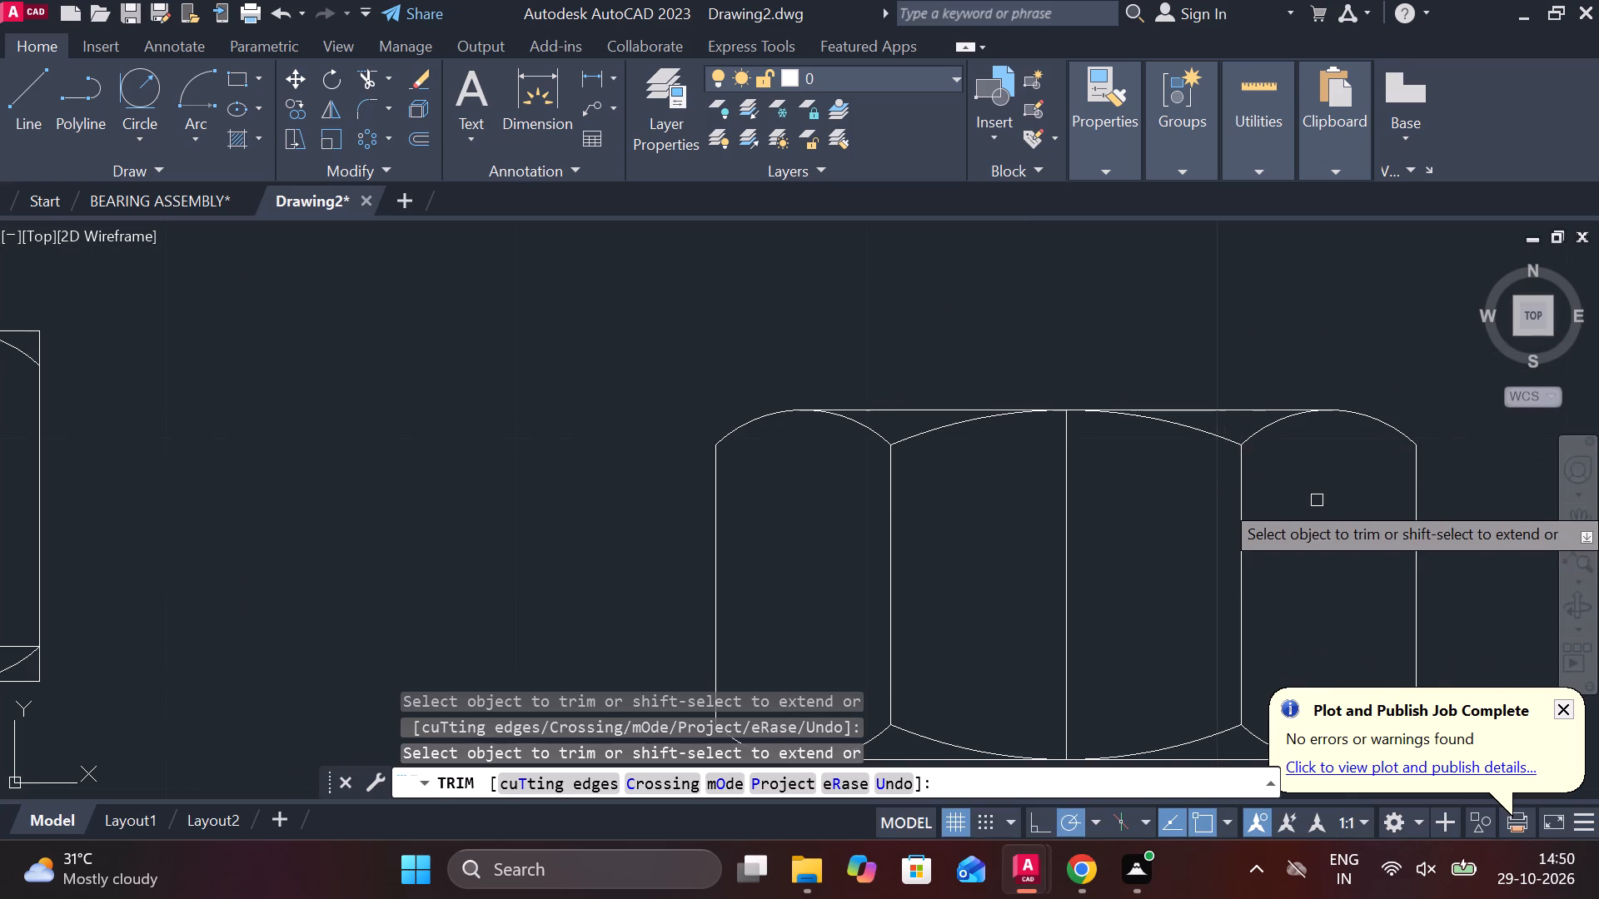
pyautogui.scroll(-1, 1317, 500)
pyautogui.scroll(-2, 1179, 543)
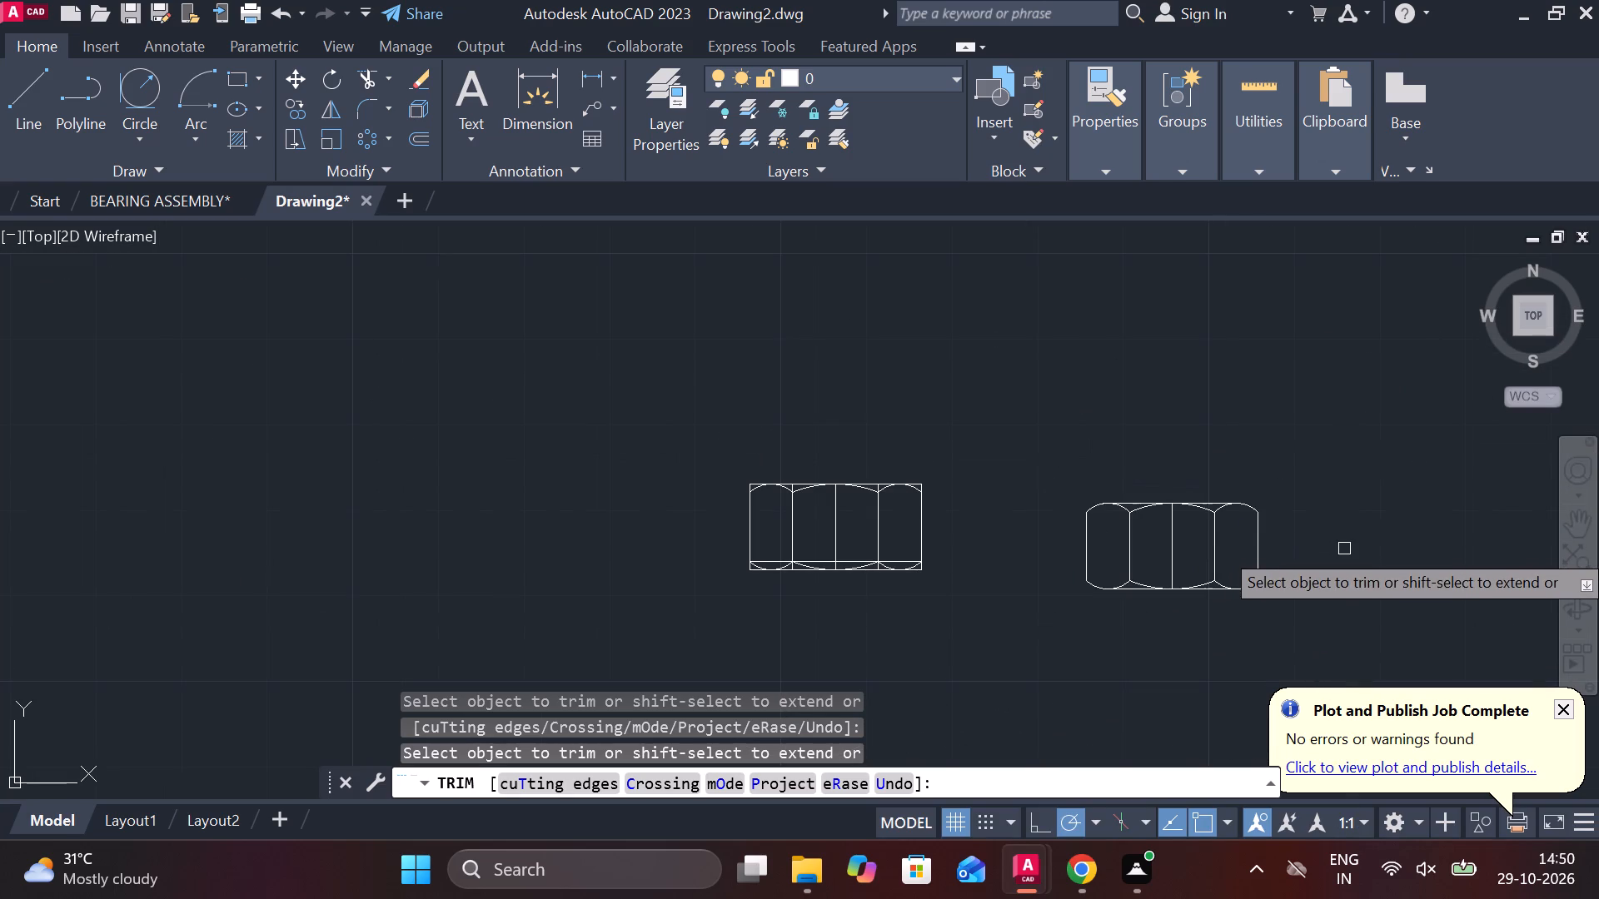
pyautogui.moveTo(1312, 551); pyautogui.dragTo(1213, 532, button='middle')
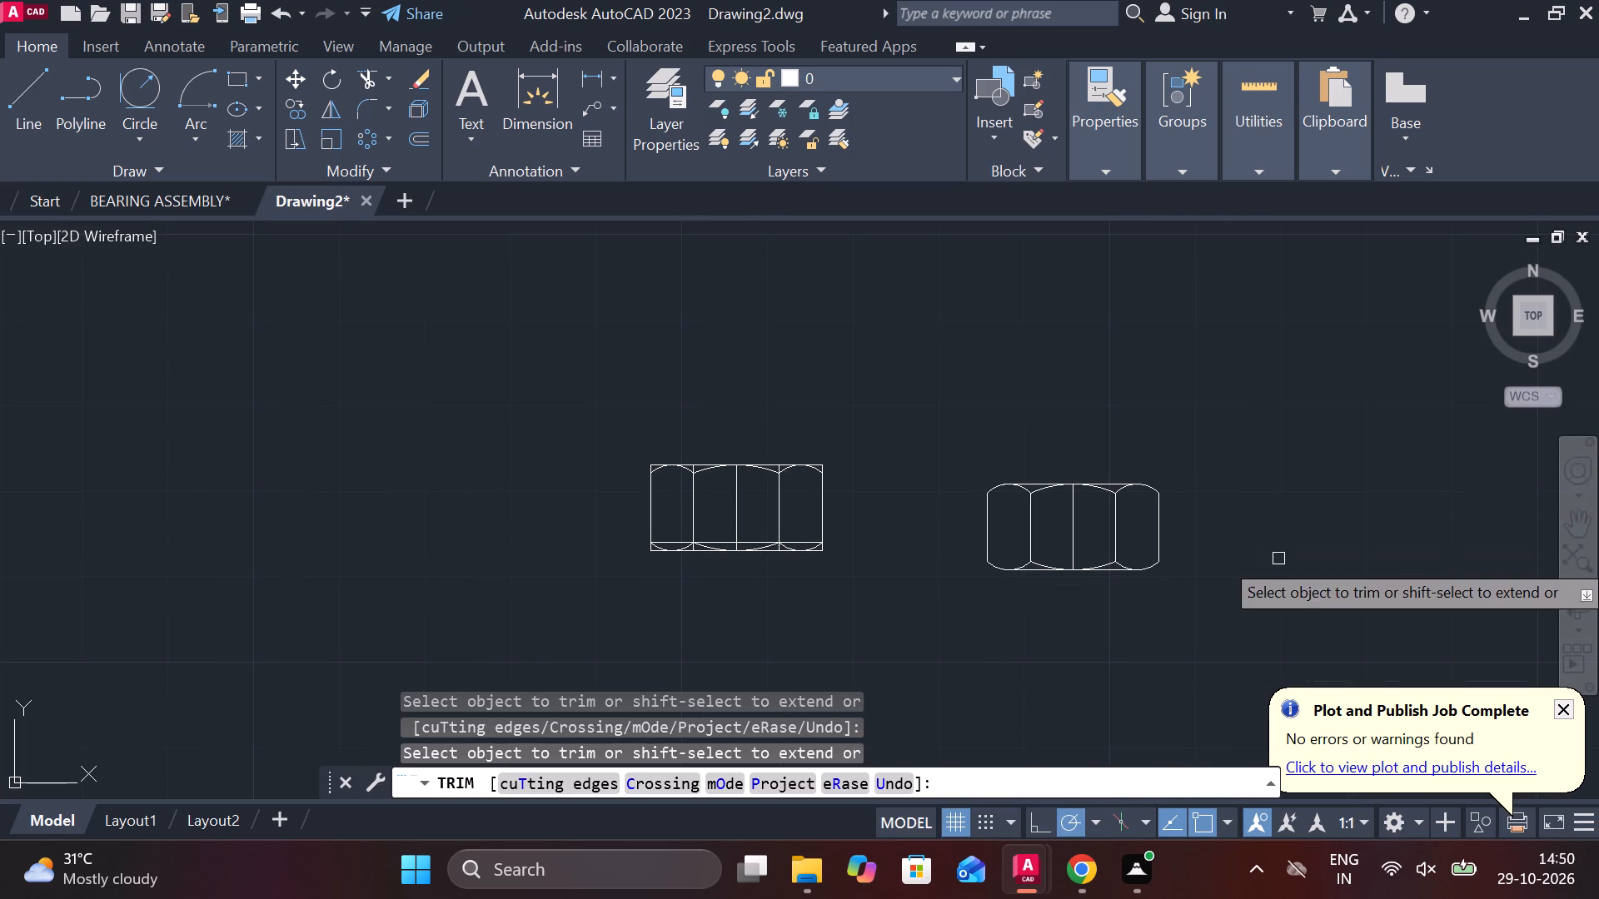
pyautogui.moveTo(1233, 529); pyautogui.dragTo(1060, 445, button='middle')
pyautogui.press('Escape')
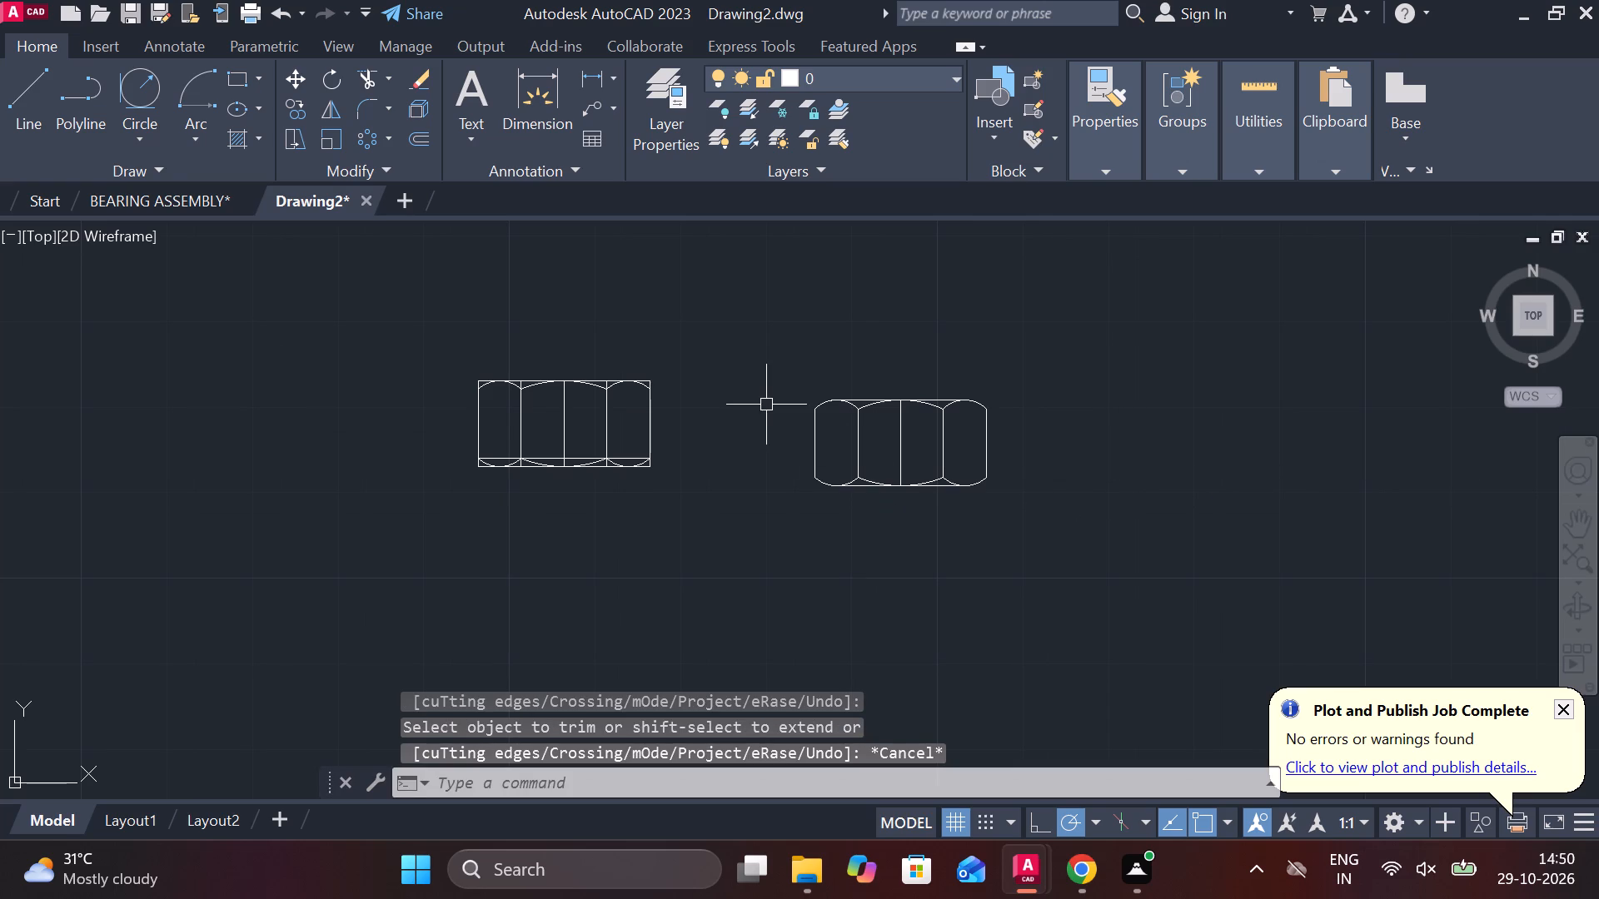
# Draw a horizontal line across the copied nut view between the midpoints of its two side edges.
pyautogui.moveTo(786, 529); pyautogui.dragTo(782, 529, button='middle')
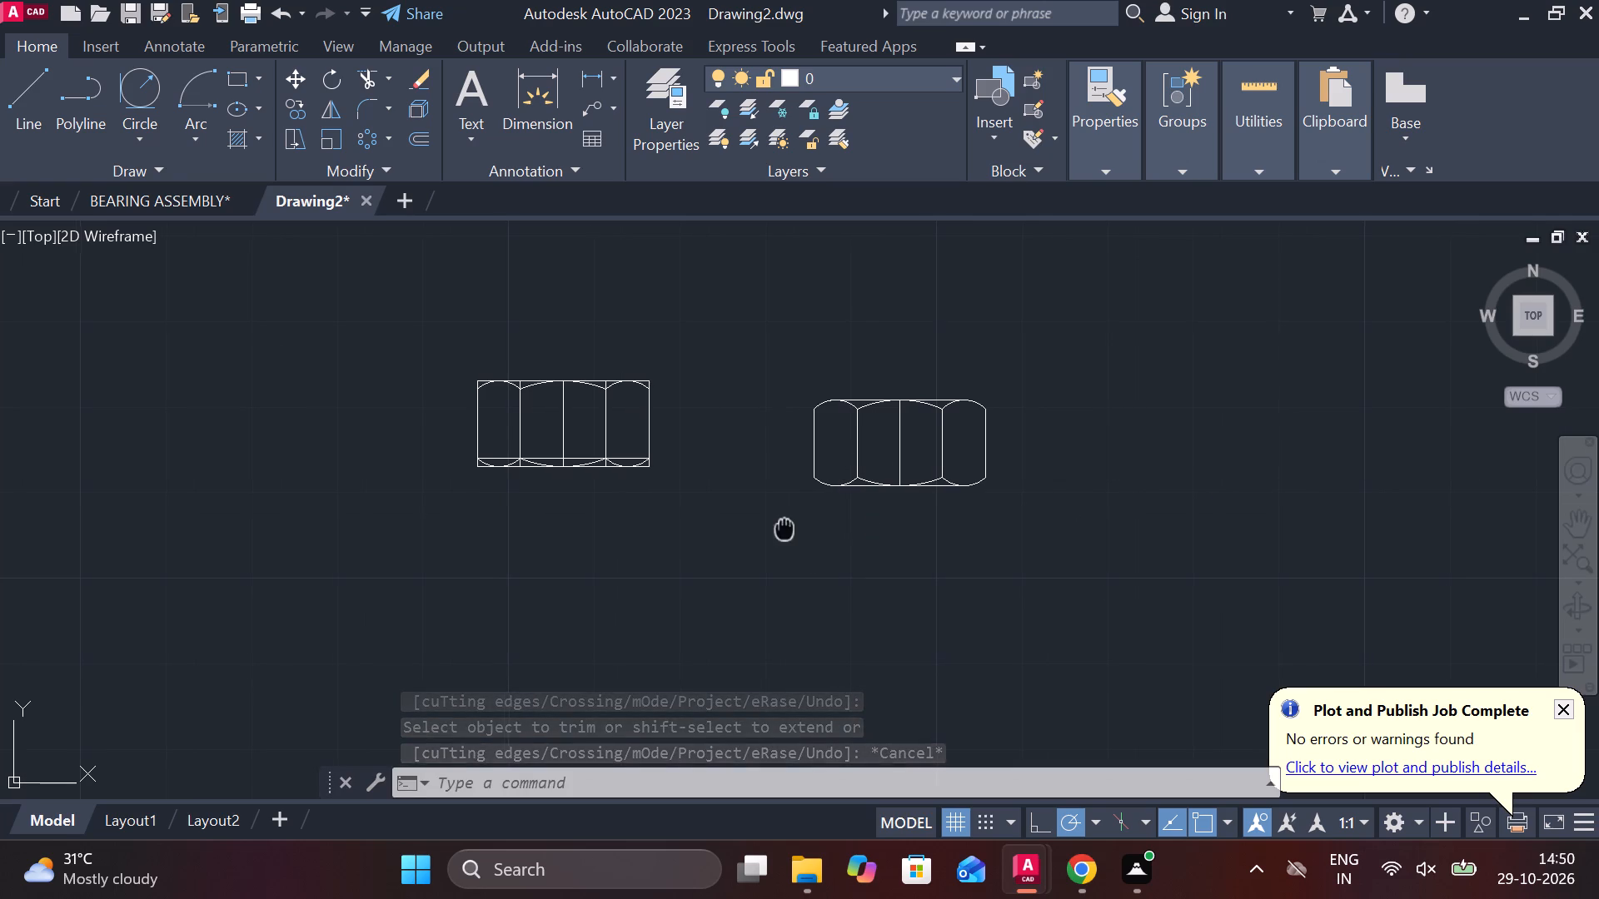
pyautogui.moveTo(782, 529); pyautogui.dragTo(781, 508, button='middle')
pyautogui.press('l')
pyautogui.press('Return')
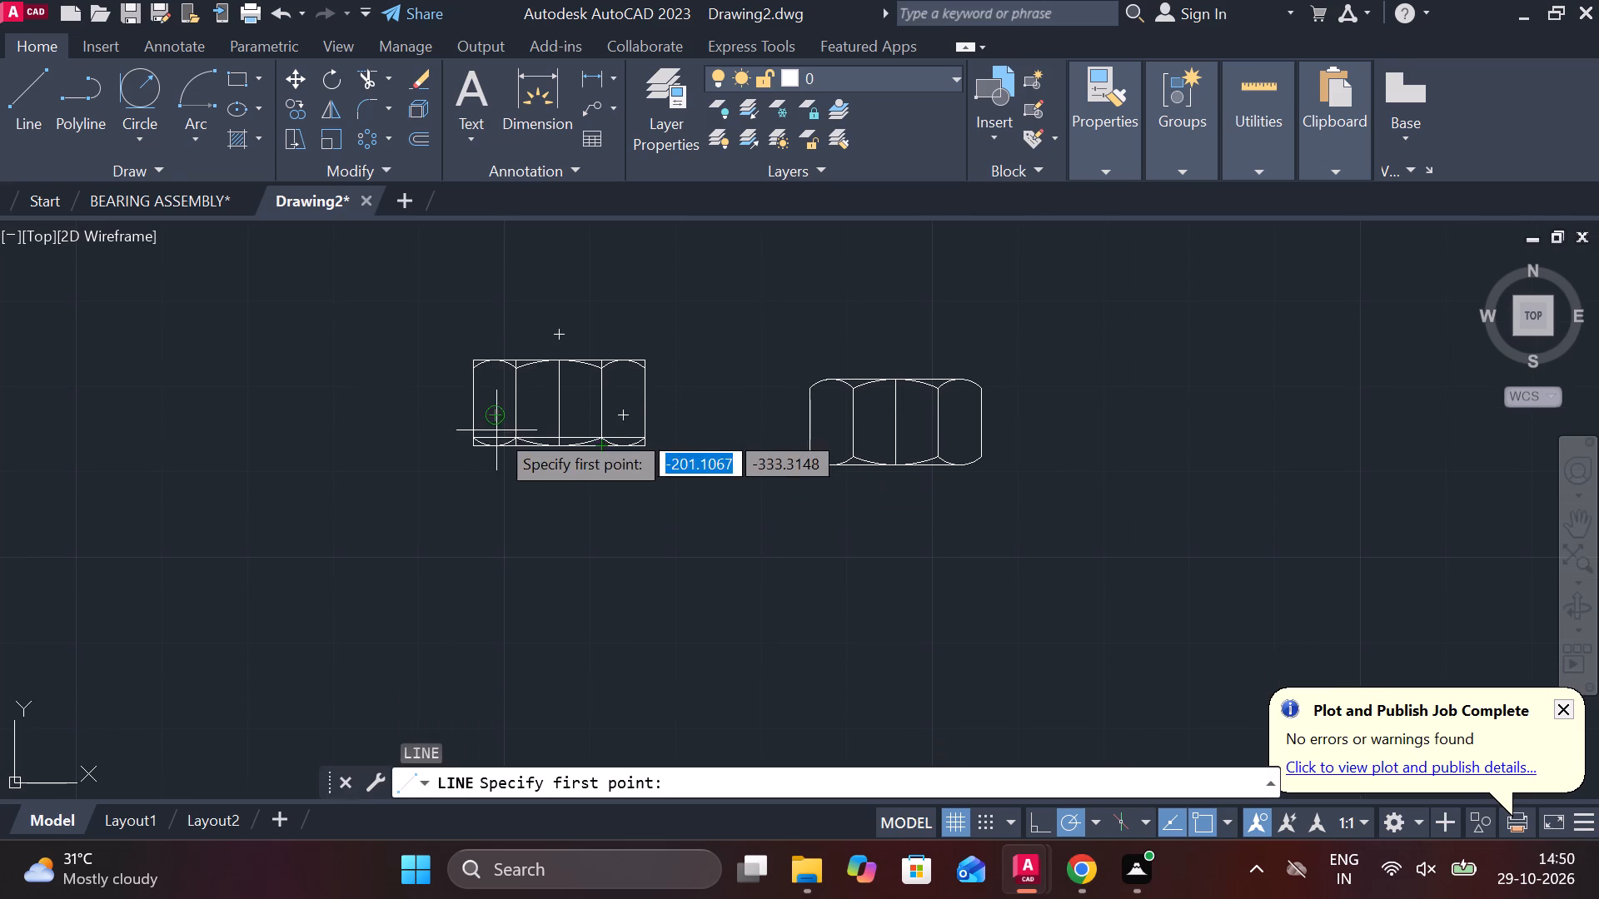
pyautogui.click(476, 400)
pyautogui.click(644, 399)
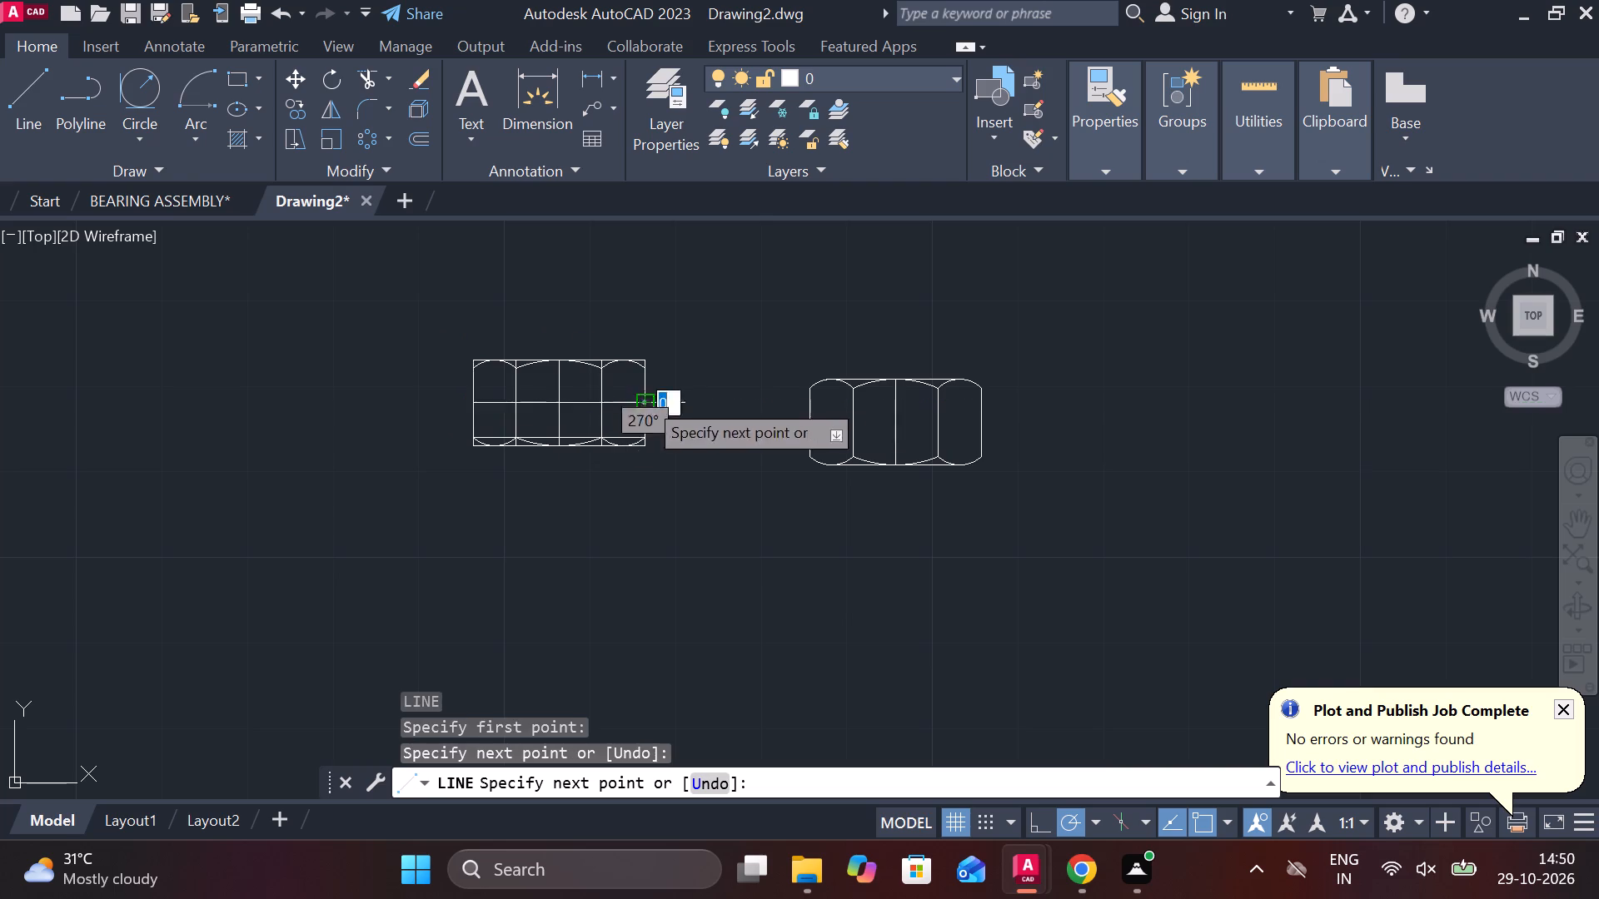
pyautogui.press('Escape')
# Remove the copy's upper half by trimming the vertical lines above the mid-line and erasing the leftover top edge and arcs.
pyautogui.scroll(1, 655, 360)
pyautogui.write('TR')
pyautogui.press('space')
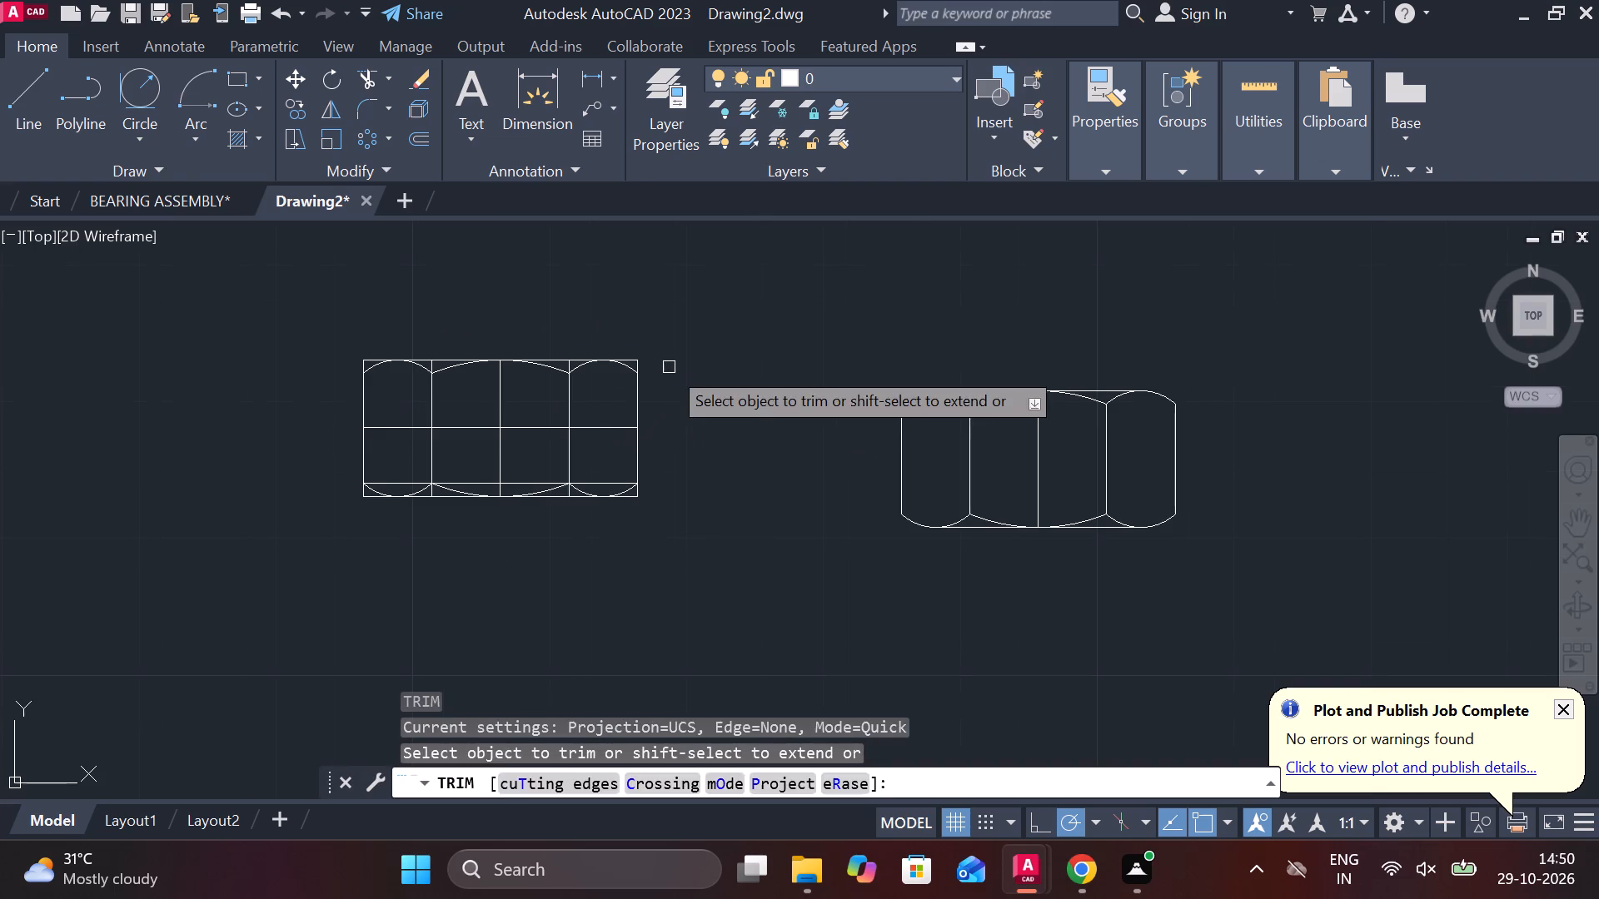
pyautogui.moveTo(690, 388); pyautogui.dragTo(512, 365)
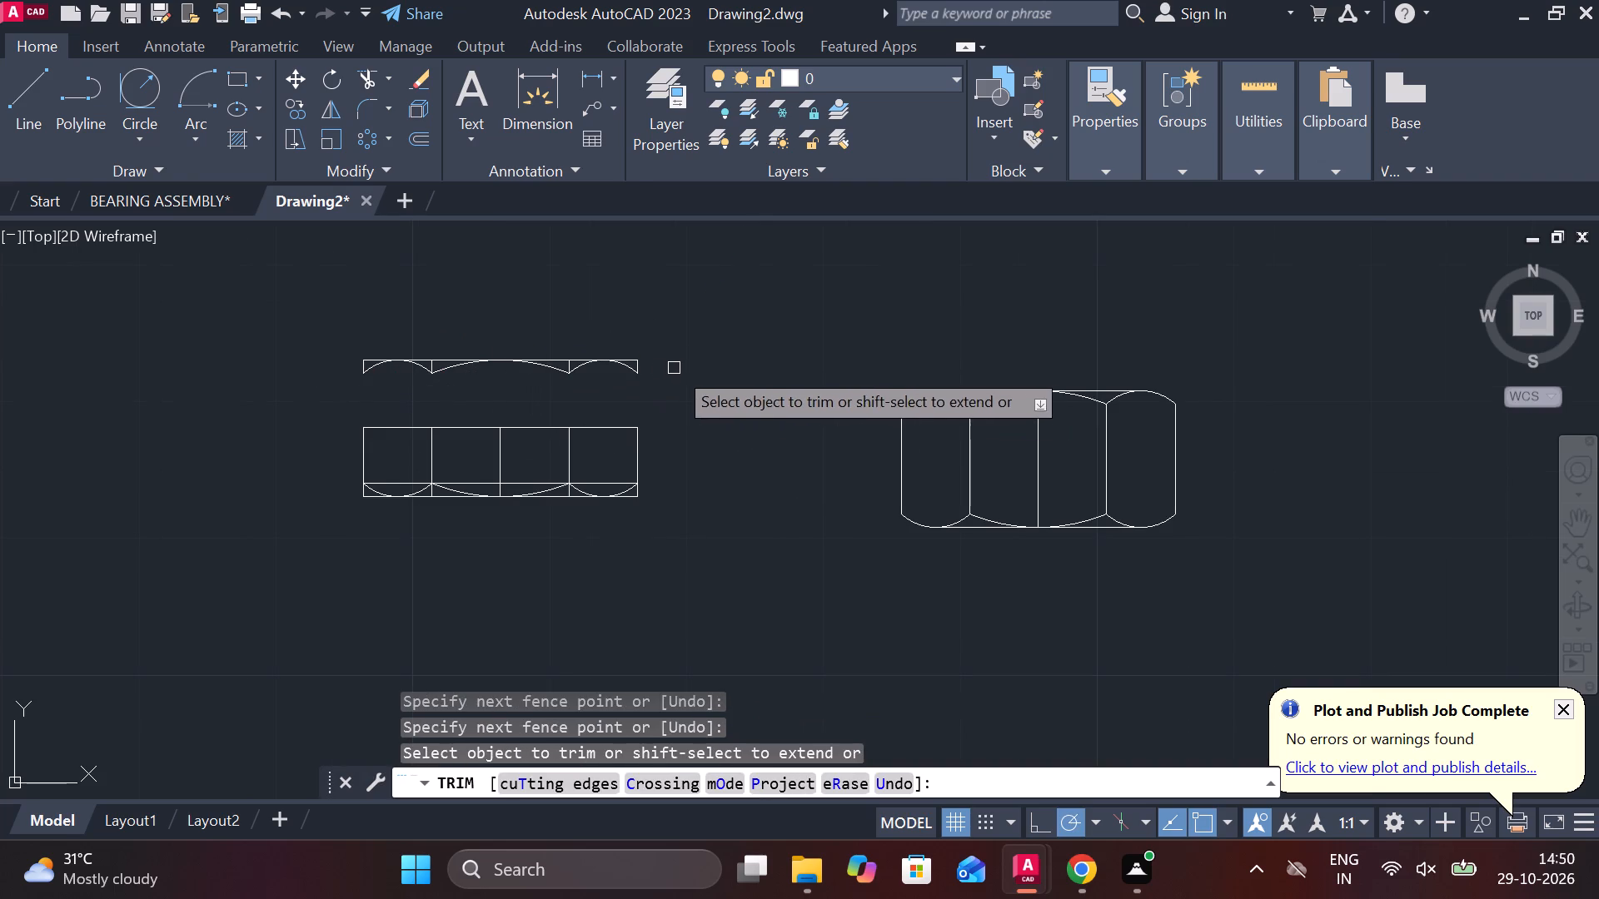
pyautogui.press('Escape')
pyautogui.click(680, 372)
pyautogui.click(340, 328)
pyautogui.write('E')
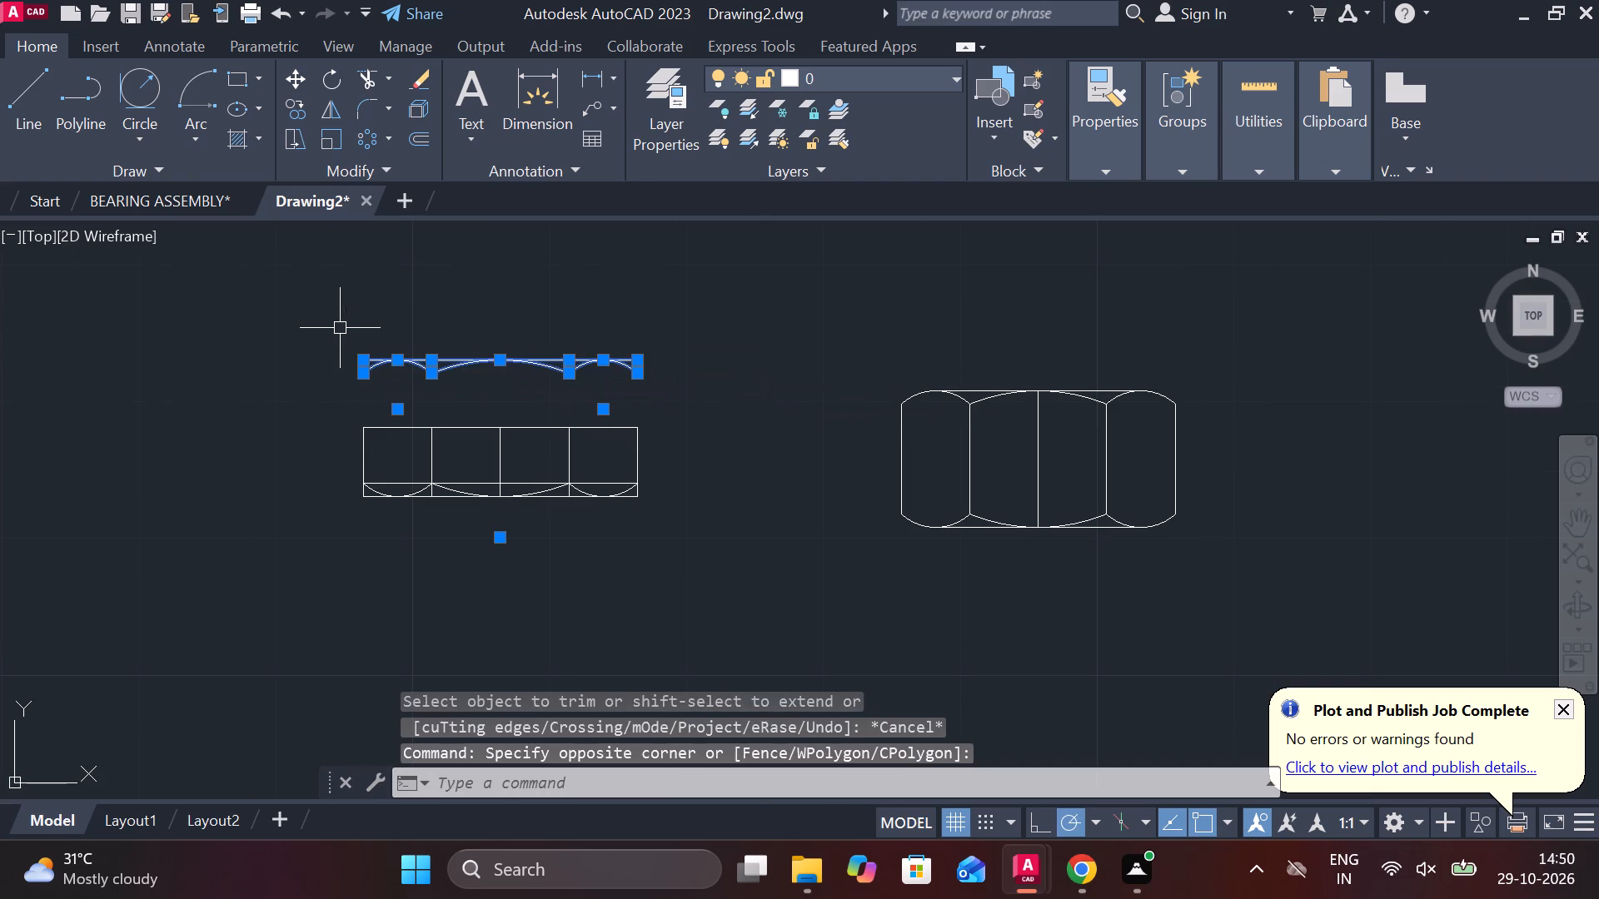
pyautogui.press('space')
# Trim away all segments of the horizontal construction line joining the arc ends on the half-height nut view.
pyautogui.scroll(2, 397, 511)
pyautogui.moveTo(397, 511); pyautogui.dragTo(423, 512, button='middle')
pyautogui.write('TR')
pyautogui.press('space')
pyautogui.click(401, 442)
pyautogui.click(573, 442)
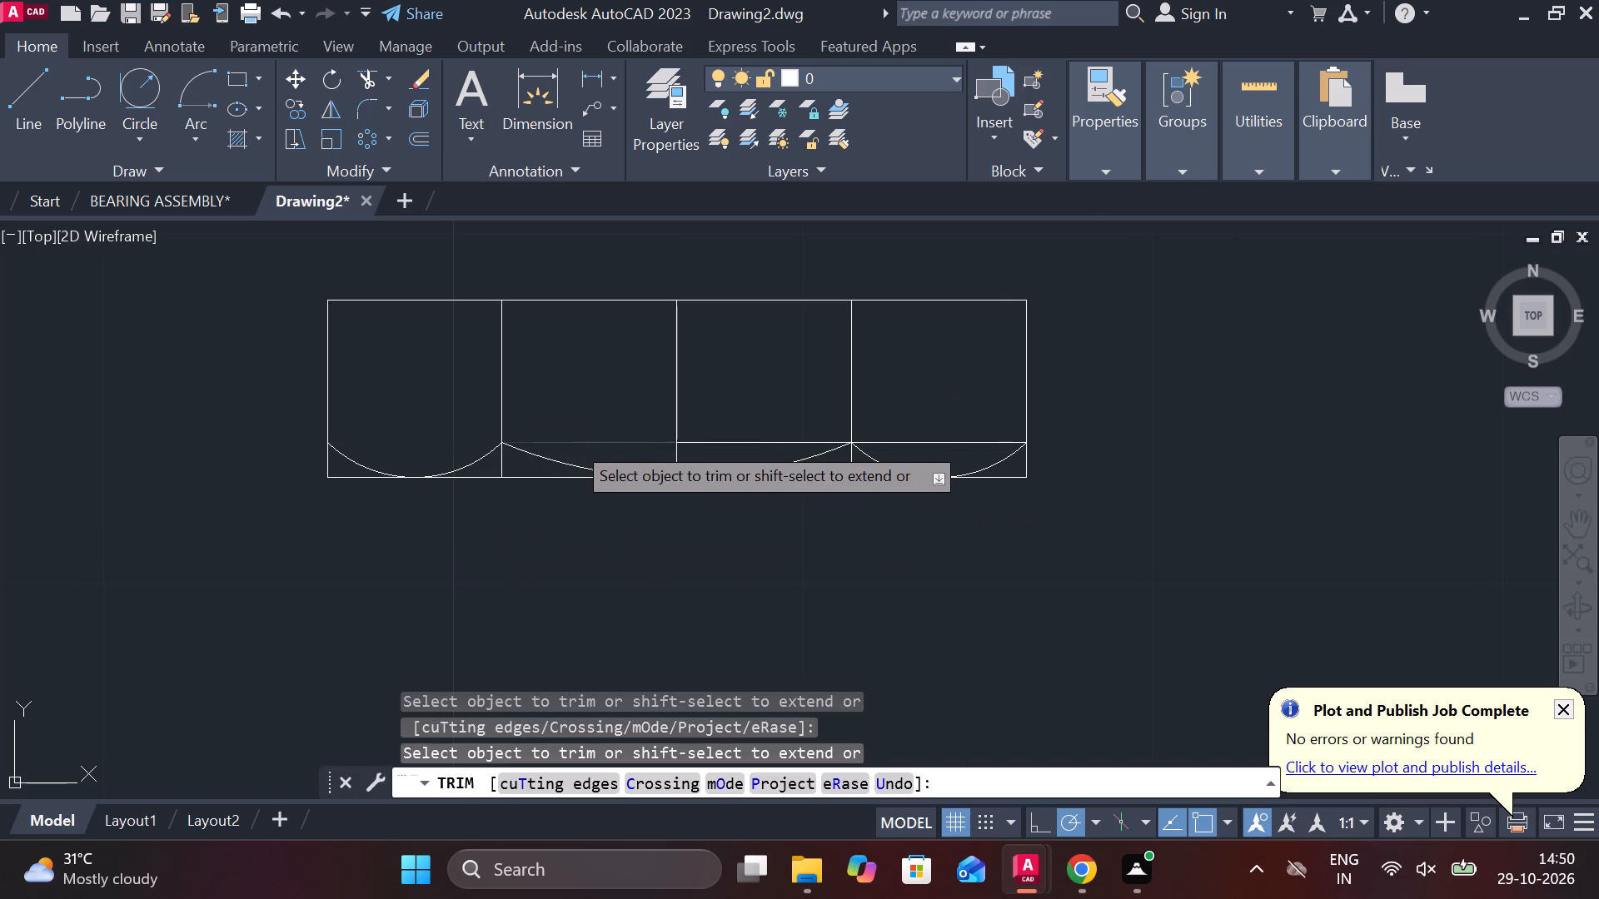
pyautogui.click(713, 442)
pyautogui.click(894, 440)
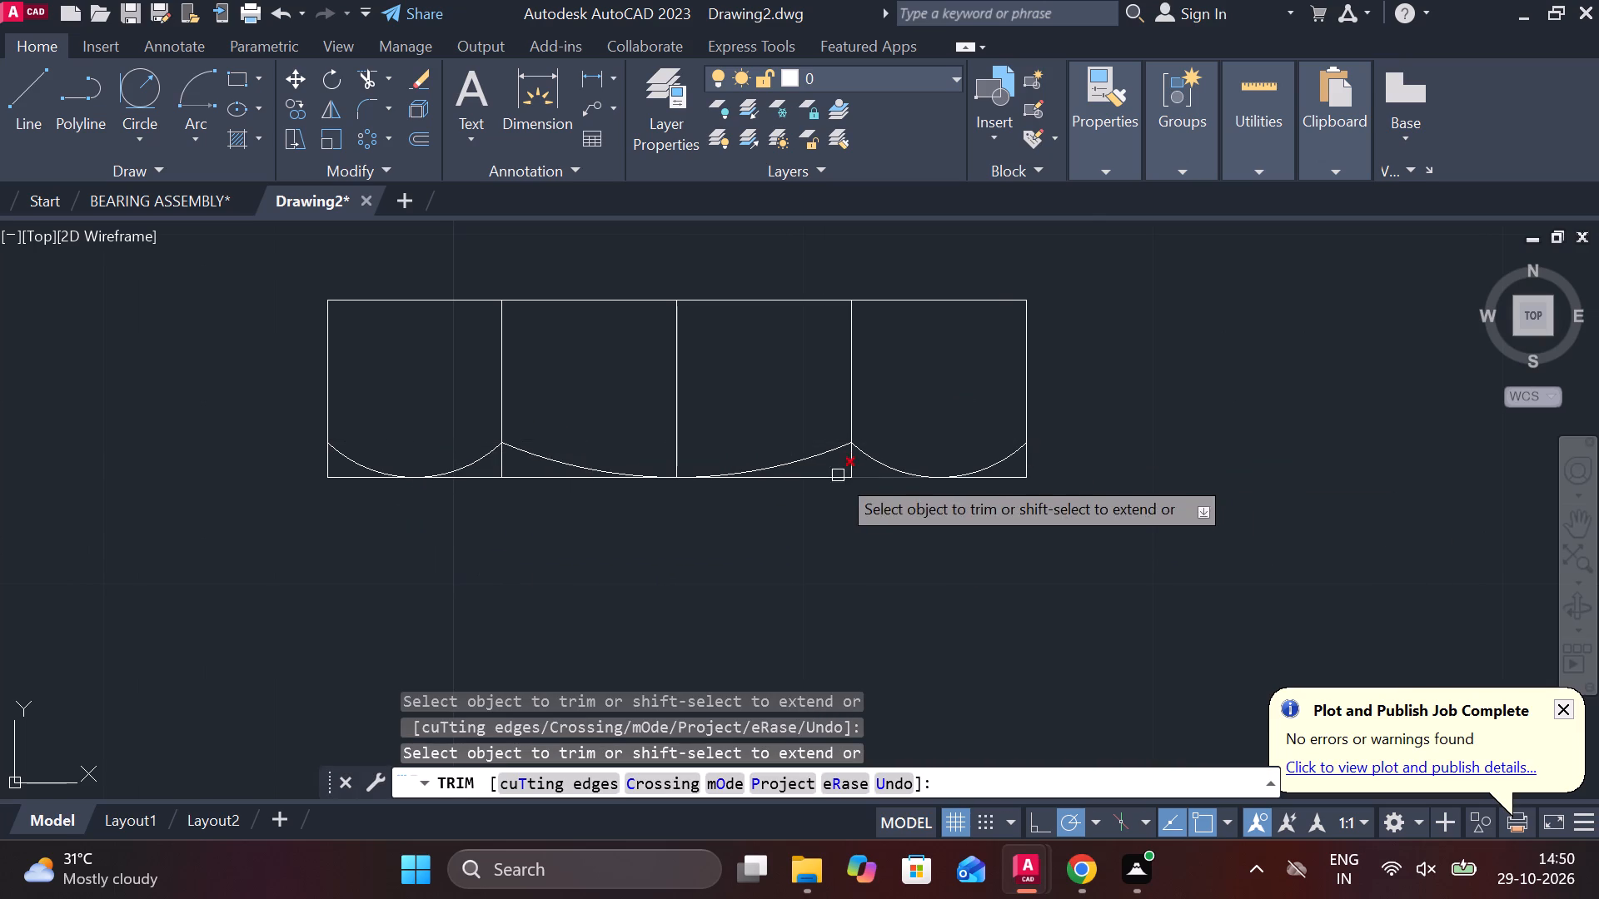
# Trim the half-height nut's outer bottom corners and the two outer strip dividers below the lower arcs.
pyautogui.click(850, 468)
pyautogui.click(1012, 481)
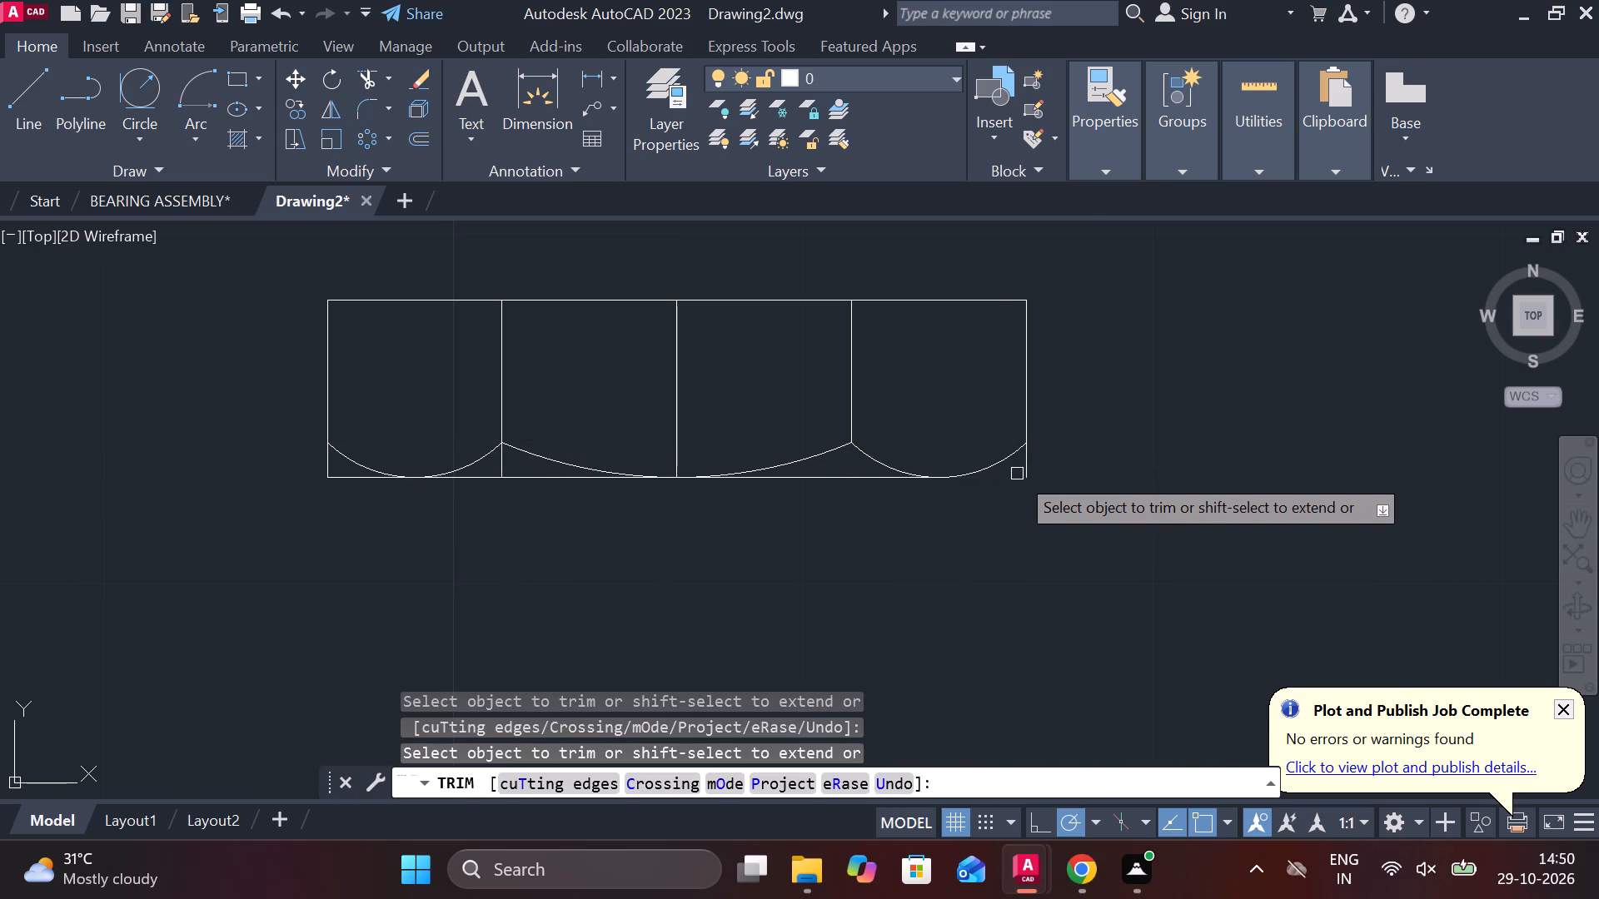
pyautogui.click(1024, 471)
pyautogui.moveTo(688, 534); pyautogui.dragTo(1196, 570, button='middle')
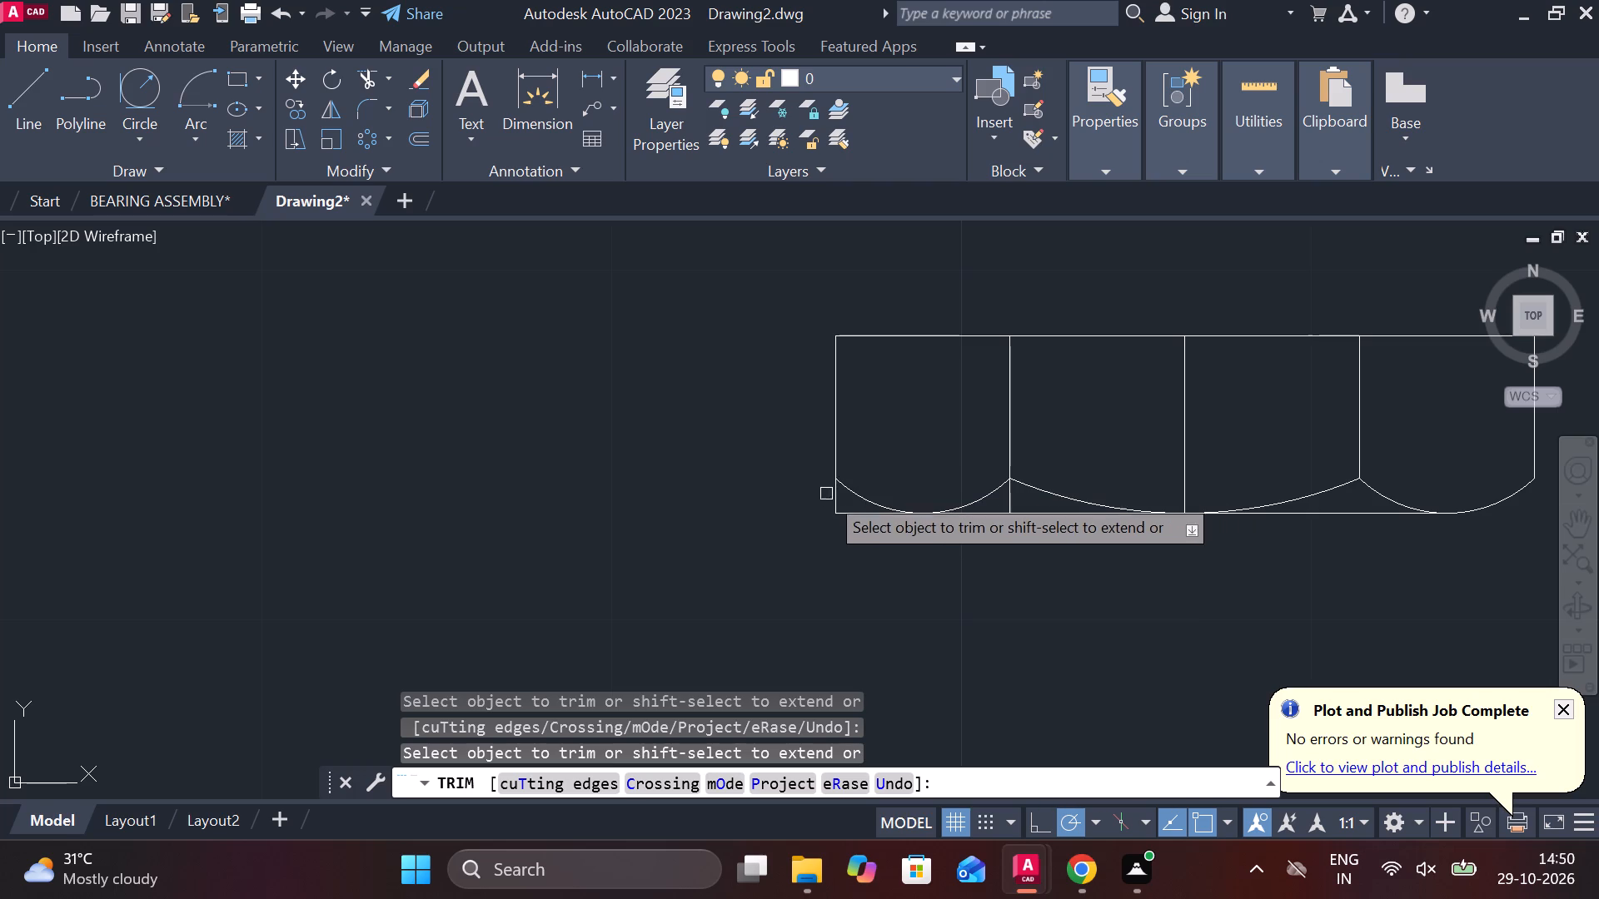
pyautogui.click(839, 500)
pyautogui.click(842, 518)
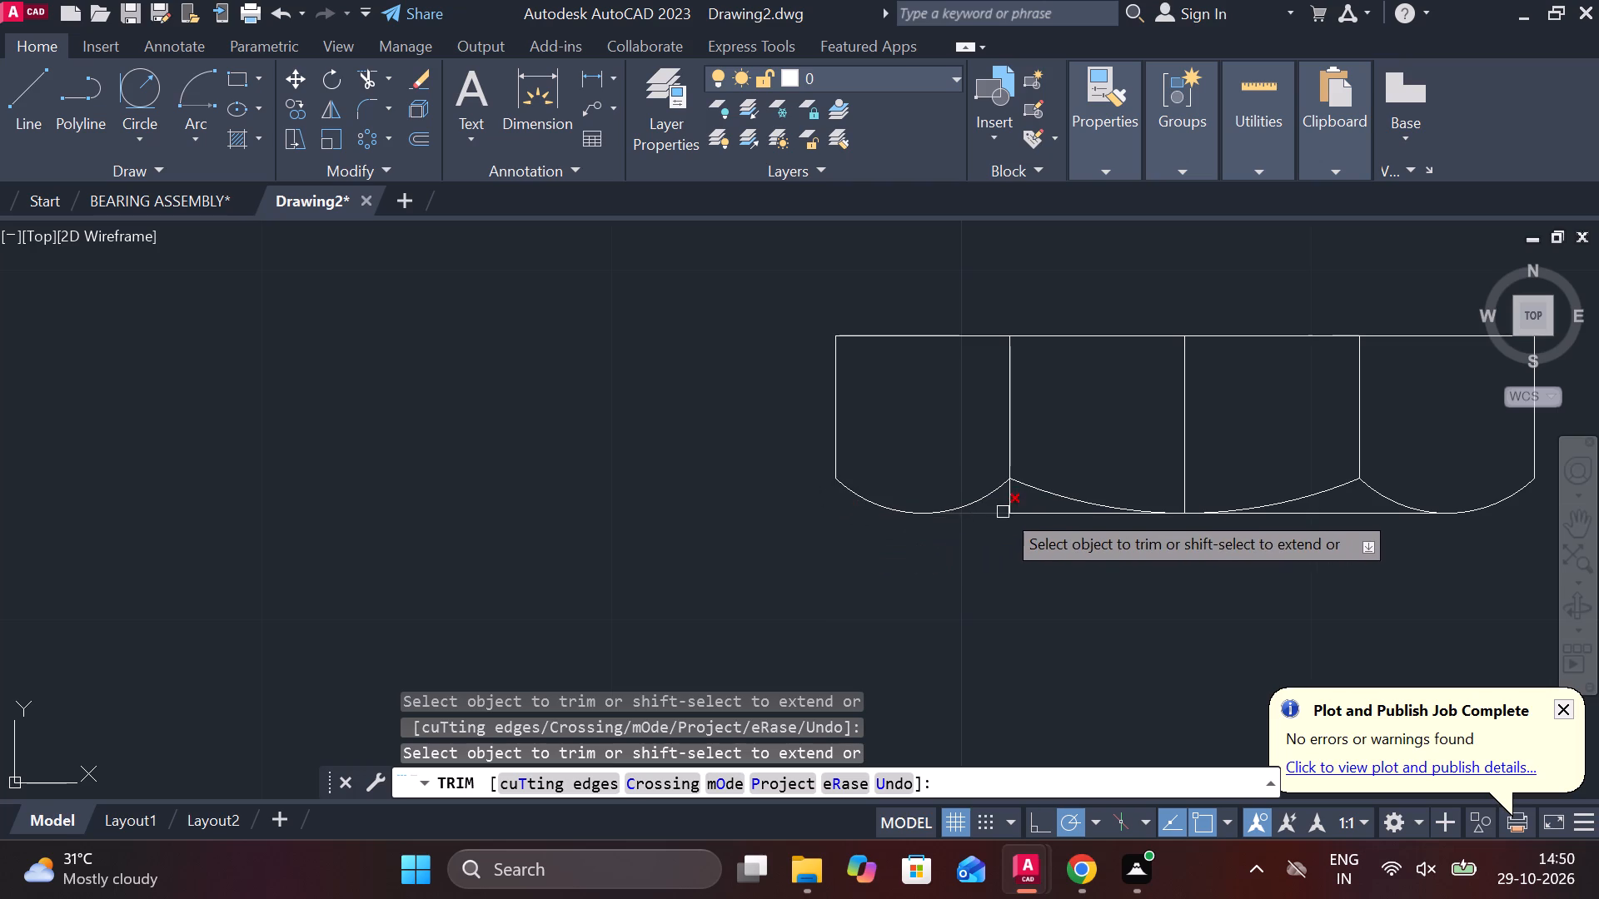
pyautogui.click(1007, 496)
pyautogui.scroll(-2, 998, 539)
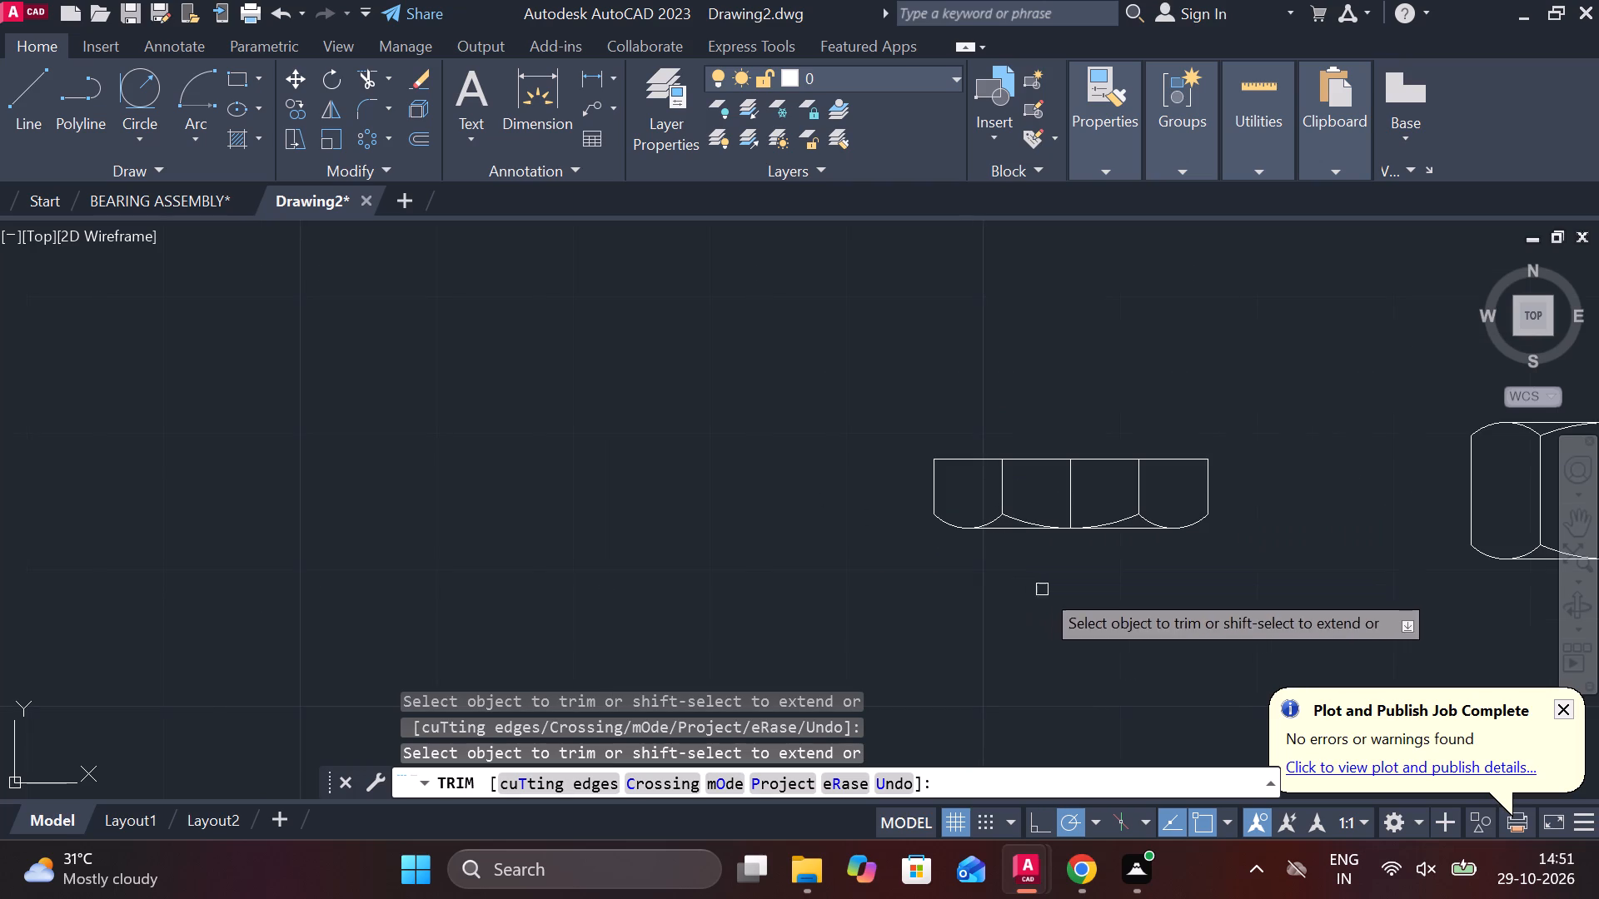
pyautogui.moveTo(1043, 589); pyautogui.dragTo(367, 483, button='middle')
pyautogui.scroll(-1, 714, 496)
pyautogui.press('Escape')
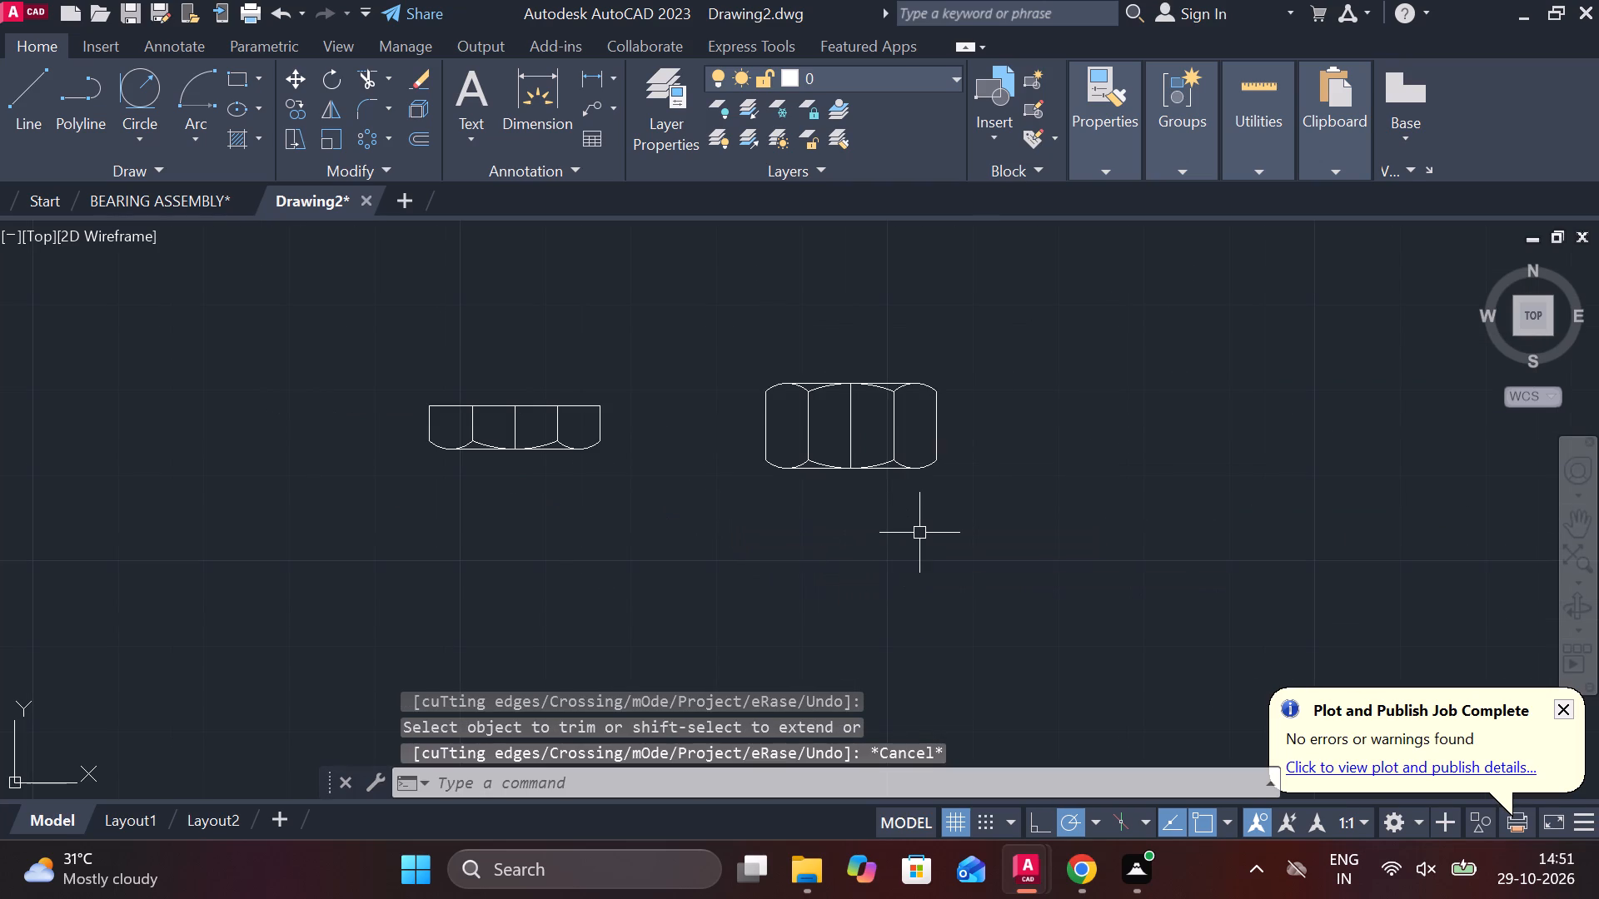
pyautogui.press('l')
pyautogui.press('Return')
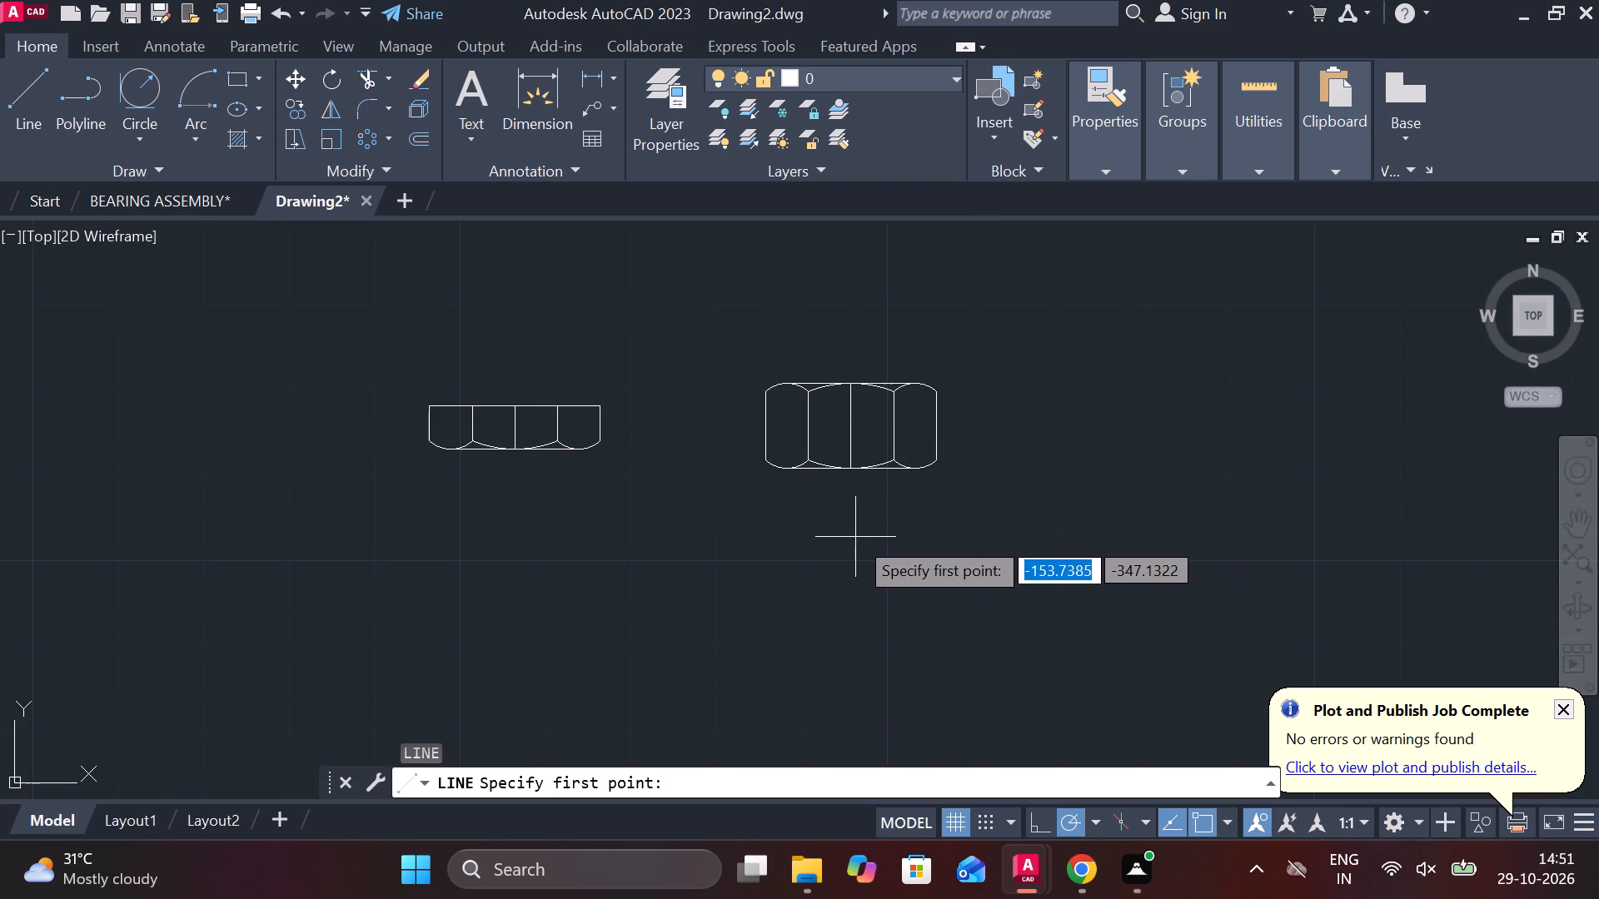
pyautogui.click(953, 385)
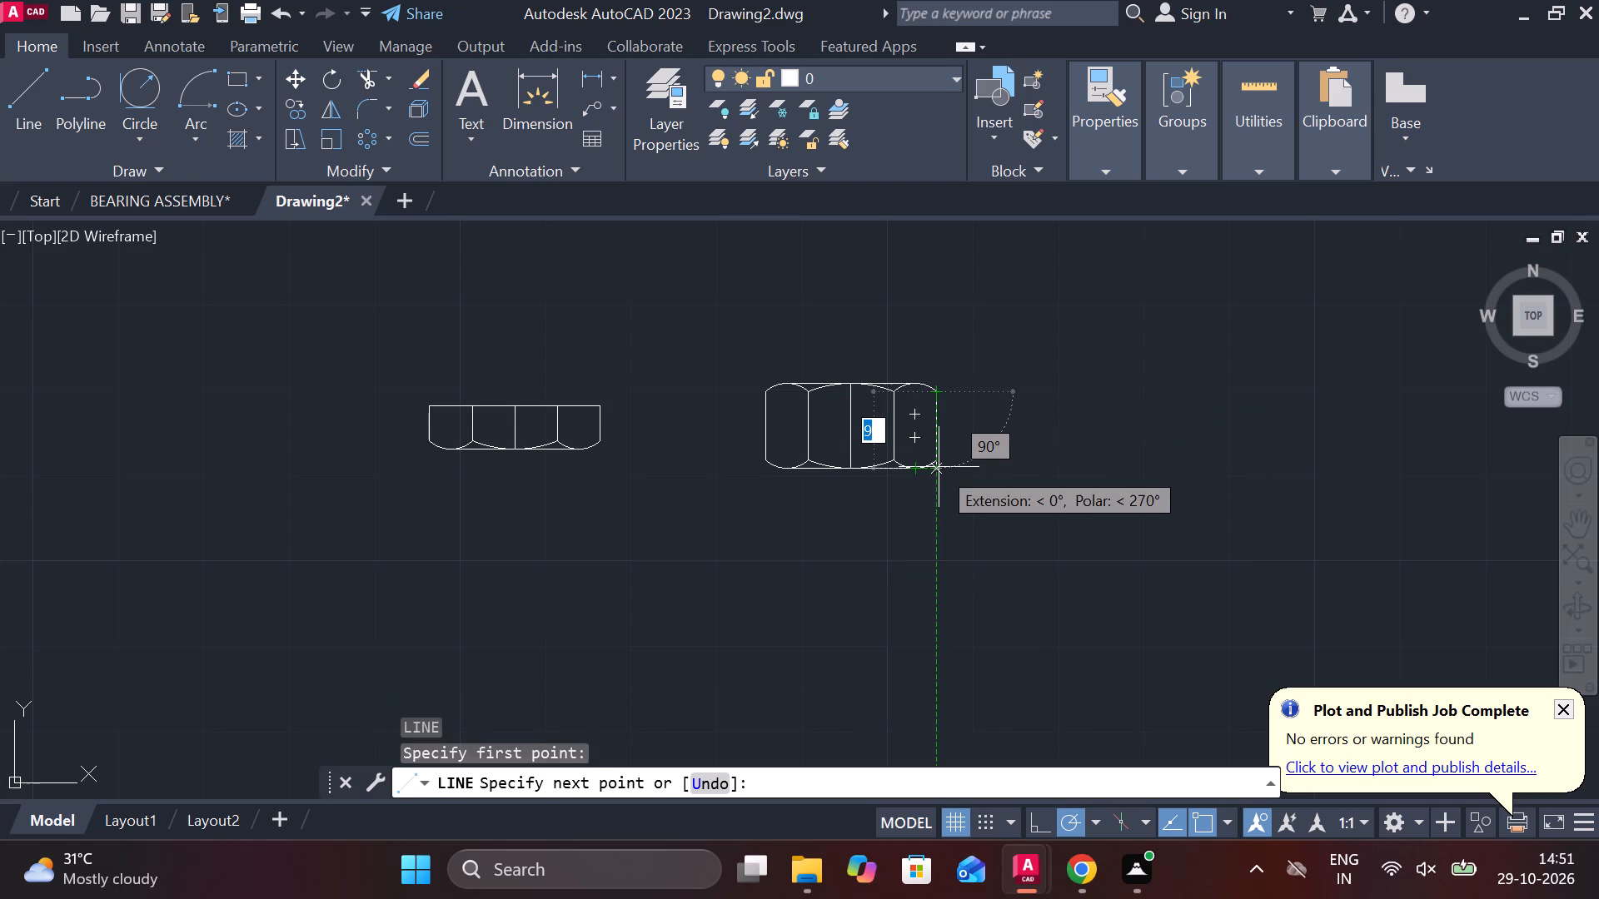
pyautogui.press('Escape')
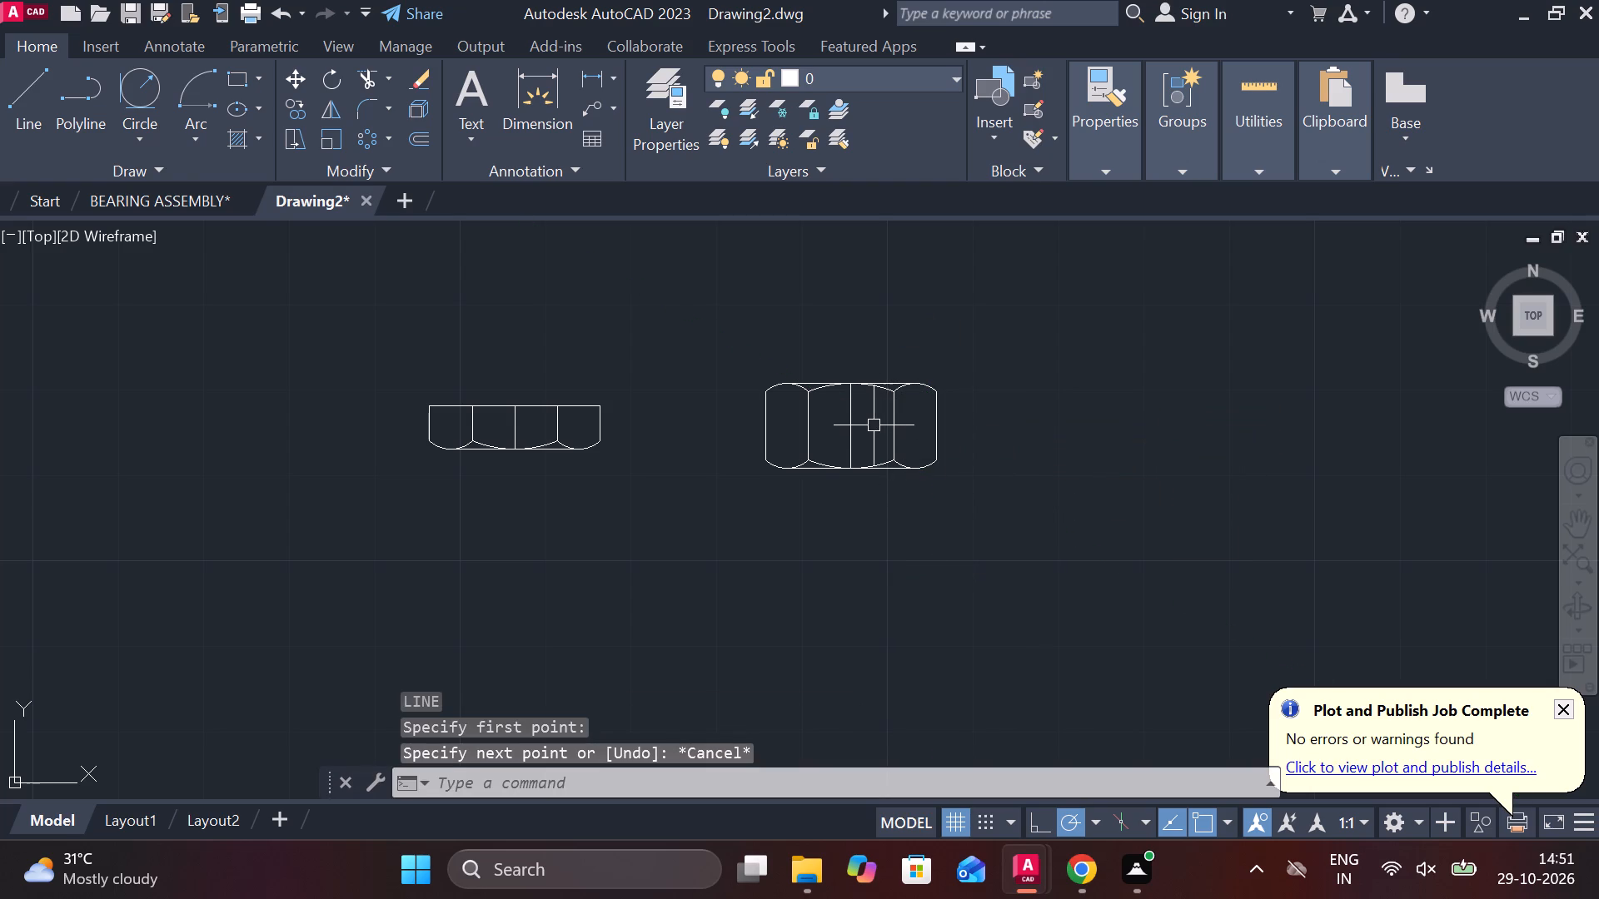
# Draw the bolt end above the full-height nut: 5 up from the first inner divider, 10 across, and back down to the other.
pyautogui.press('l')
pyautogui.press('Return')
pyautogui.scroll(1, 809, 428)
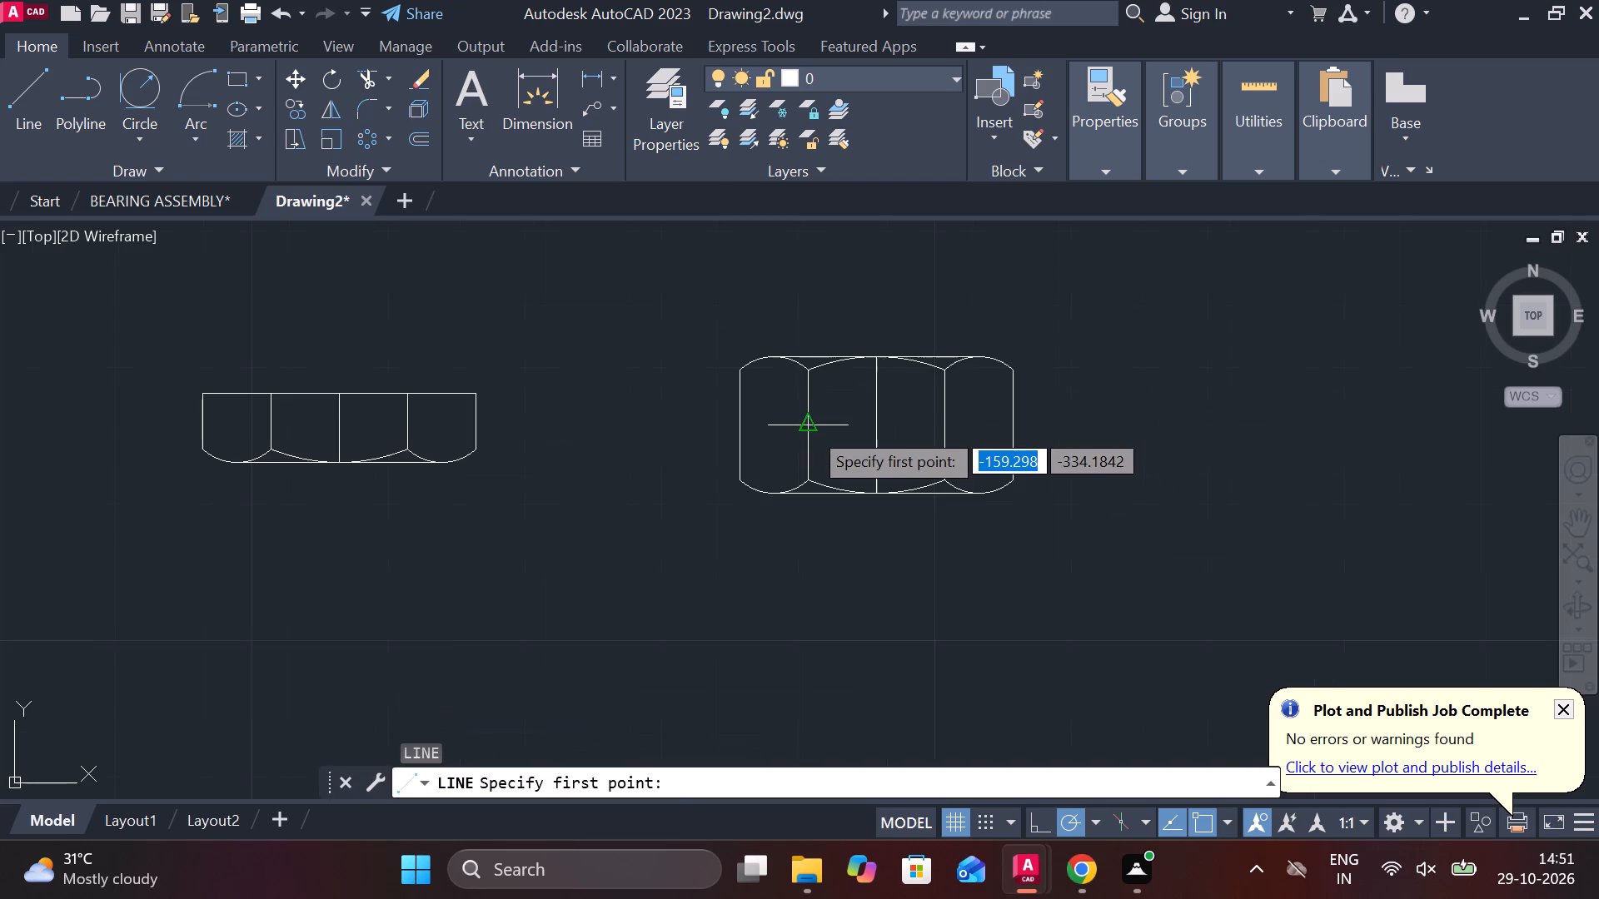
pyautogui.click(806, 365)
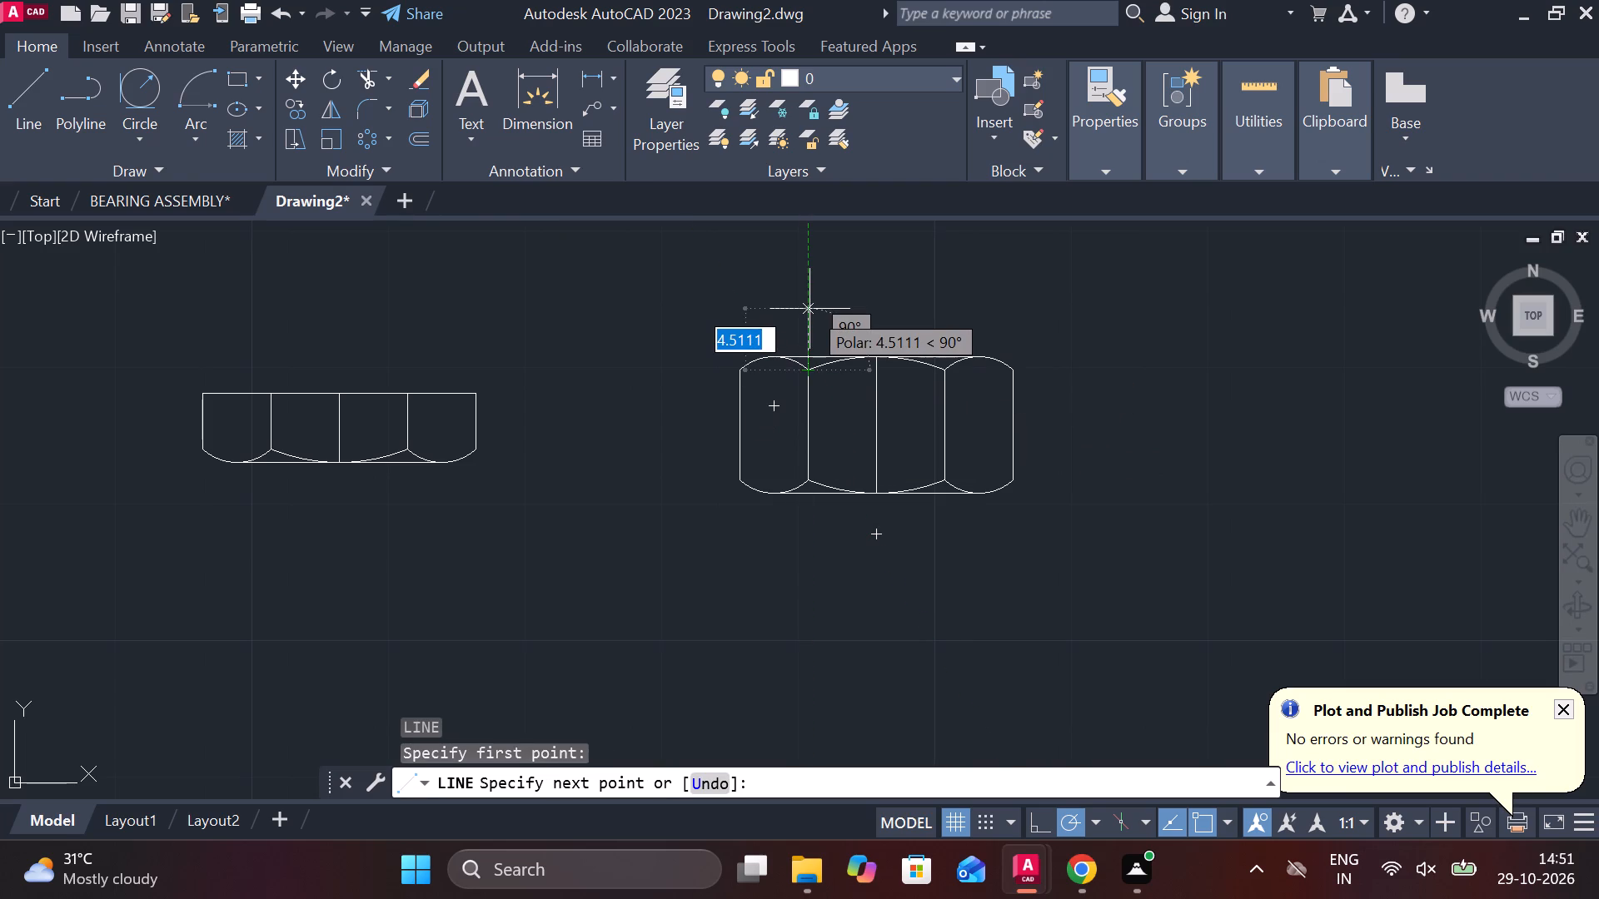
pyautogui.press('5')
pyautogui.press('Return')
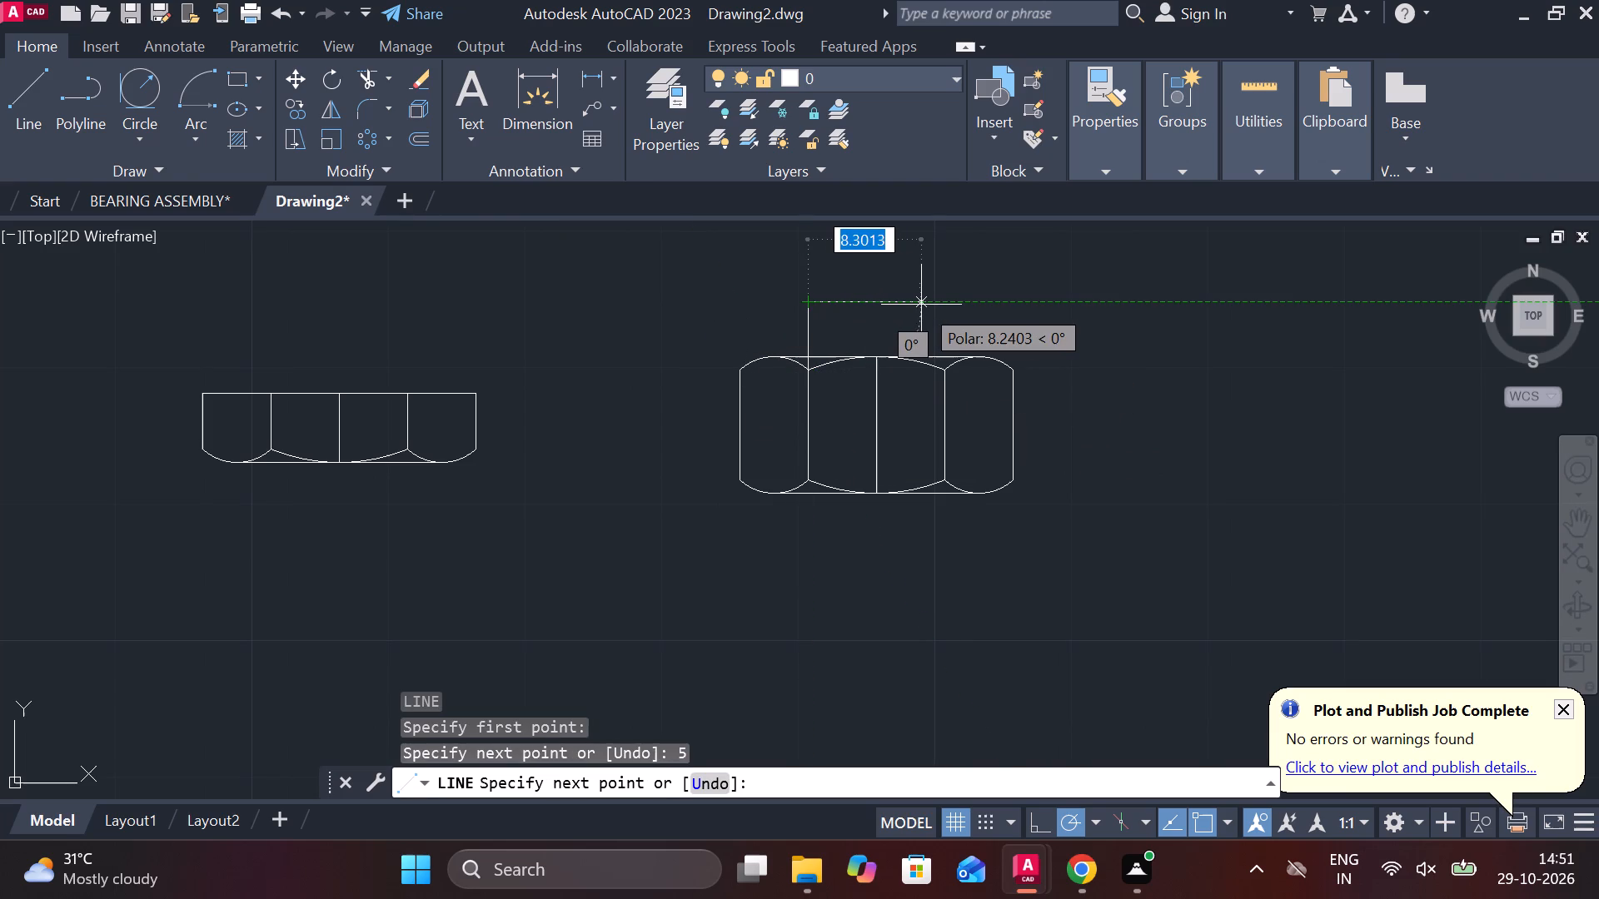
pyautogui.write('10')
pyautogui.press('Return')
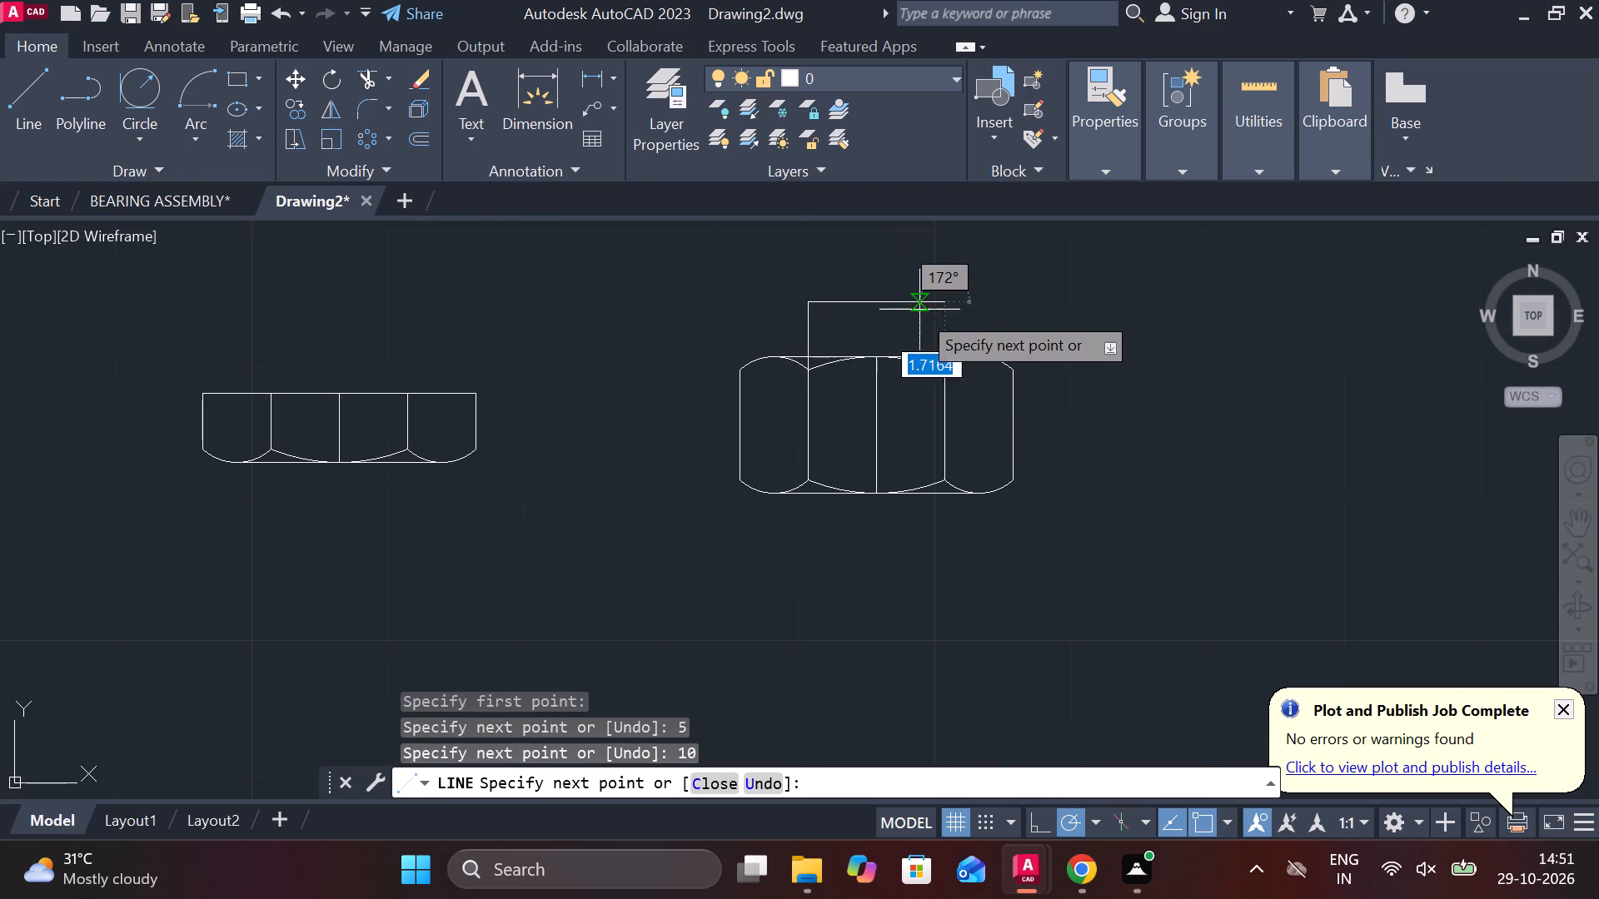
pyautogui.click(943, 366)
pyautogui.press('Escape')
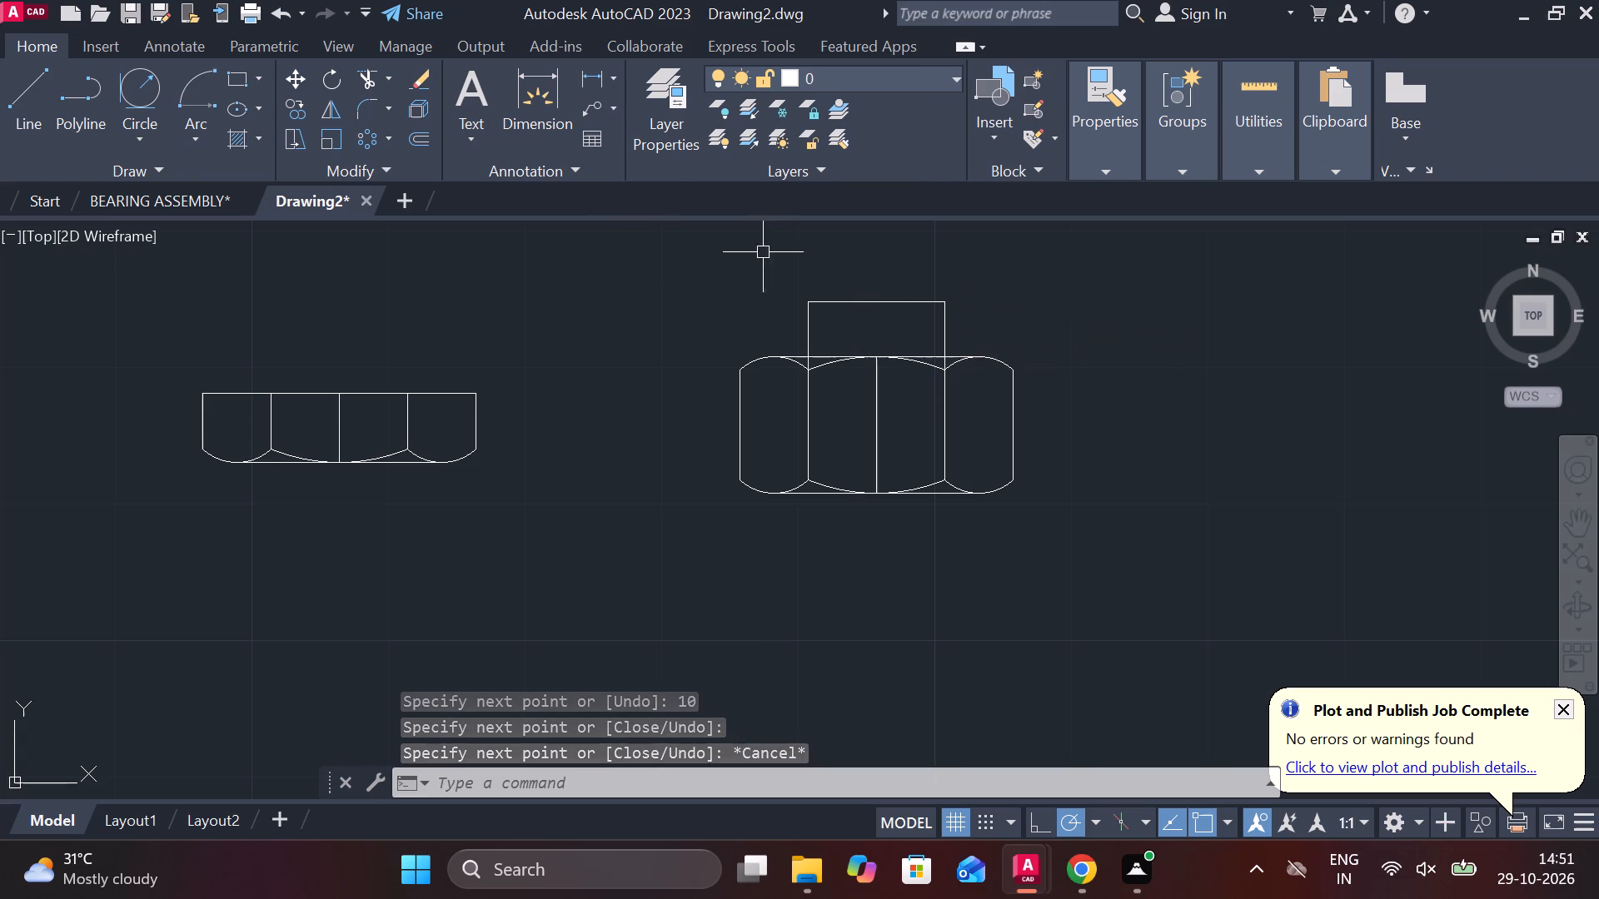
# Offset the bolt end's top line downward by 1.
pyautogui.click(866, 299)
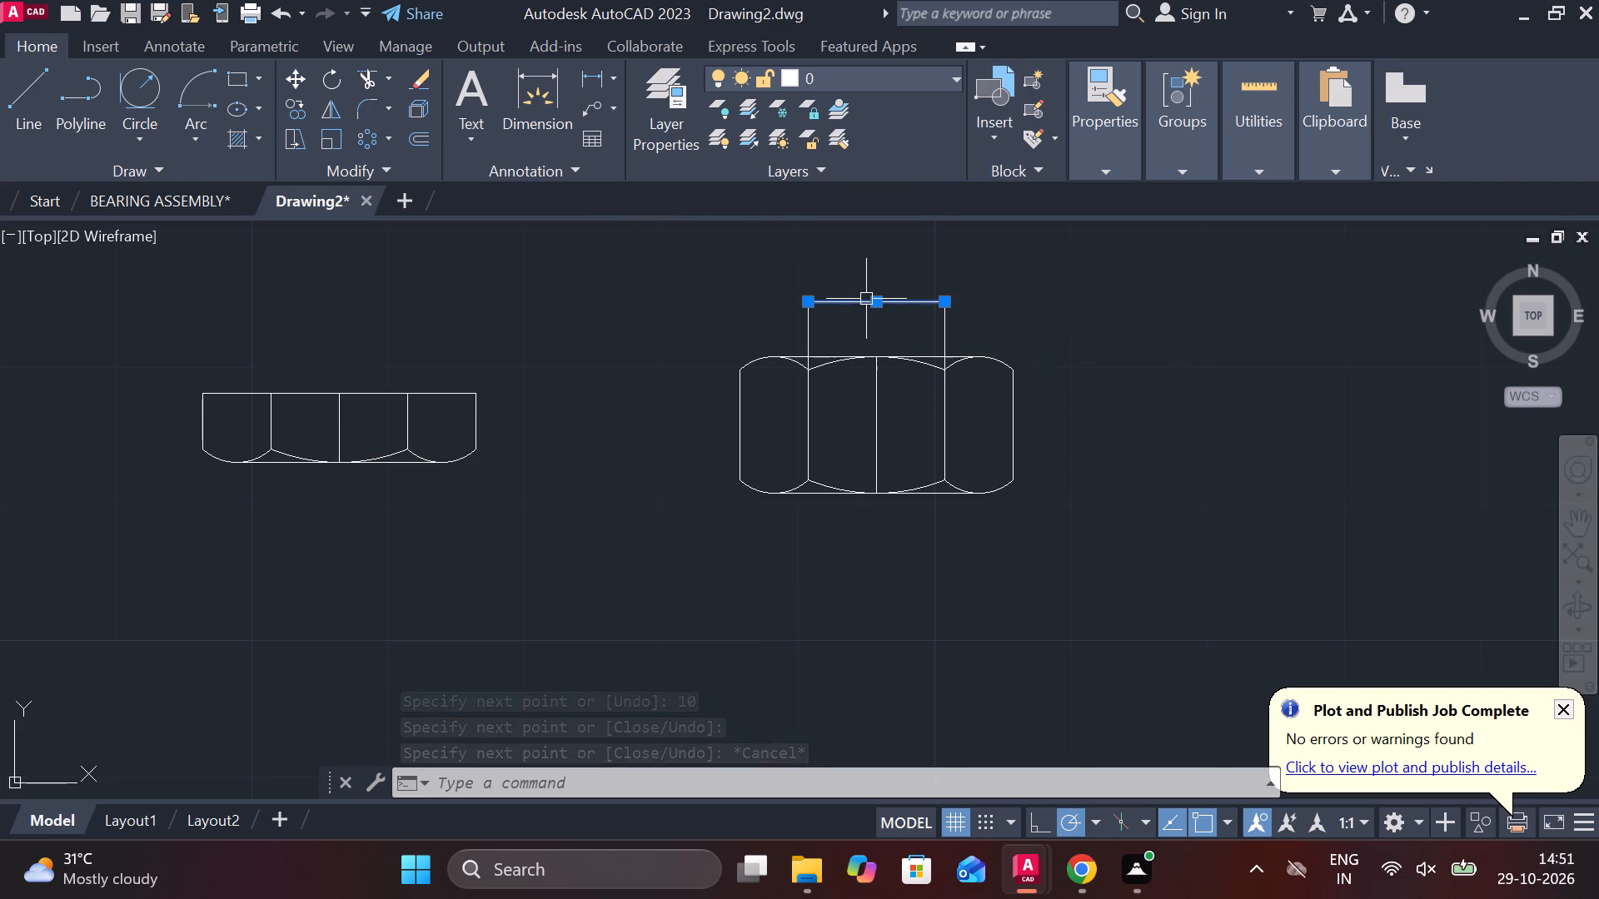
pyautogui.press('o')
pyautogui.press('Return')
pyautogui.press('Return')
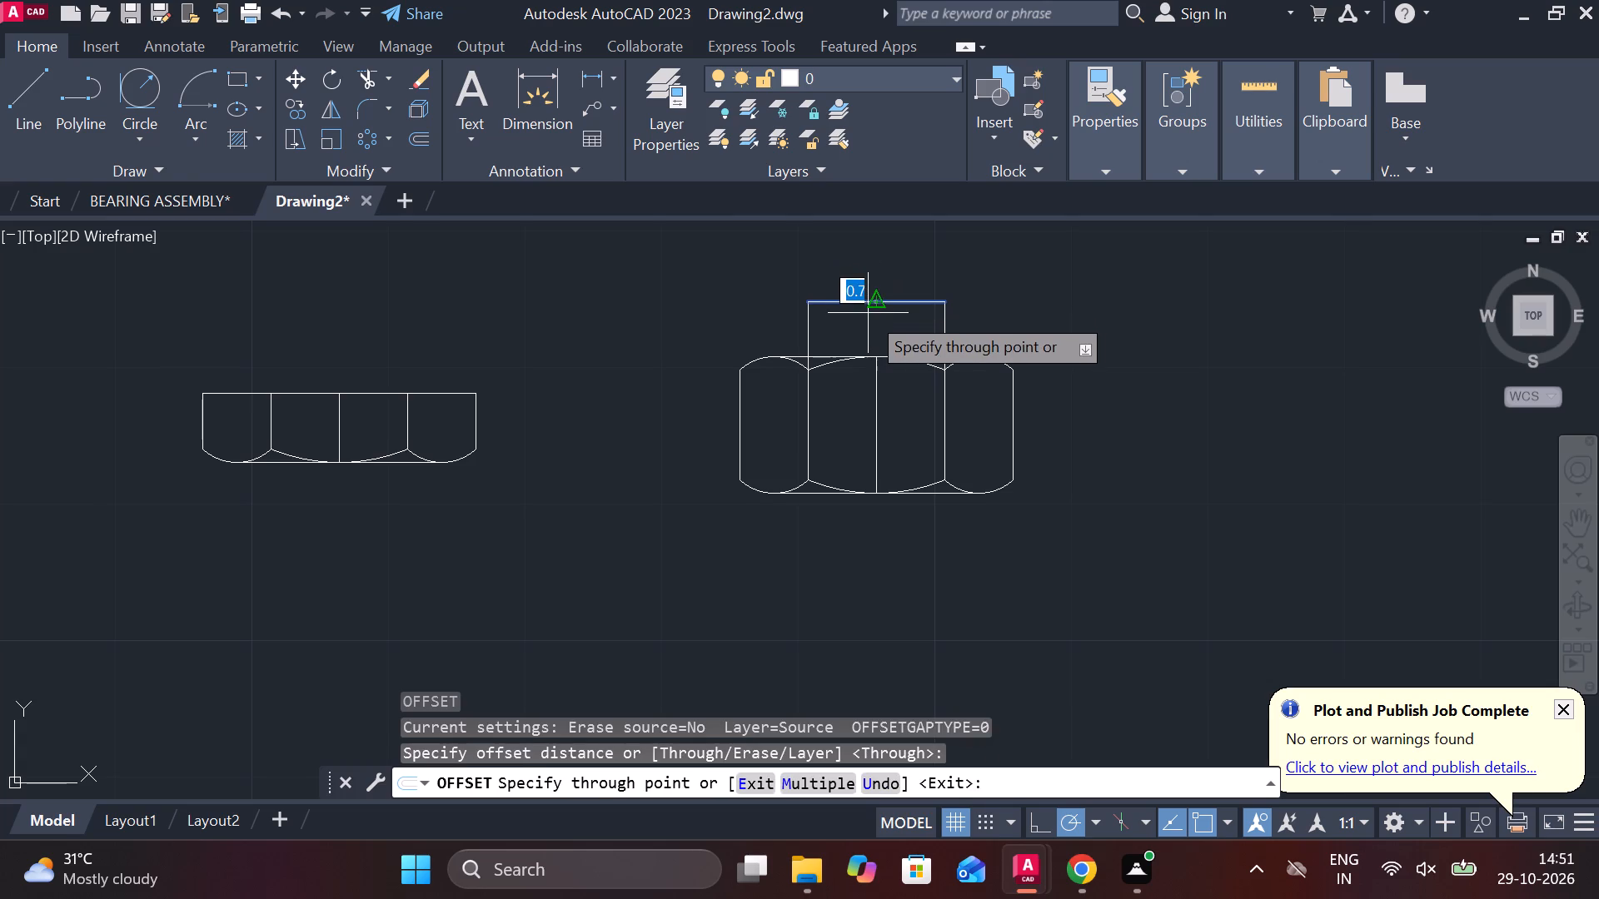
pyautogui.press('1')
pyautogui.press('Return')
pyautogui.press('Escape')
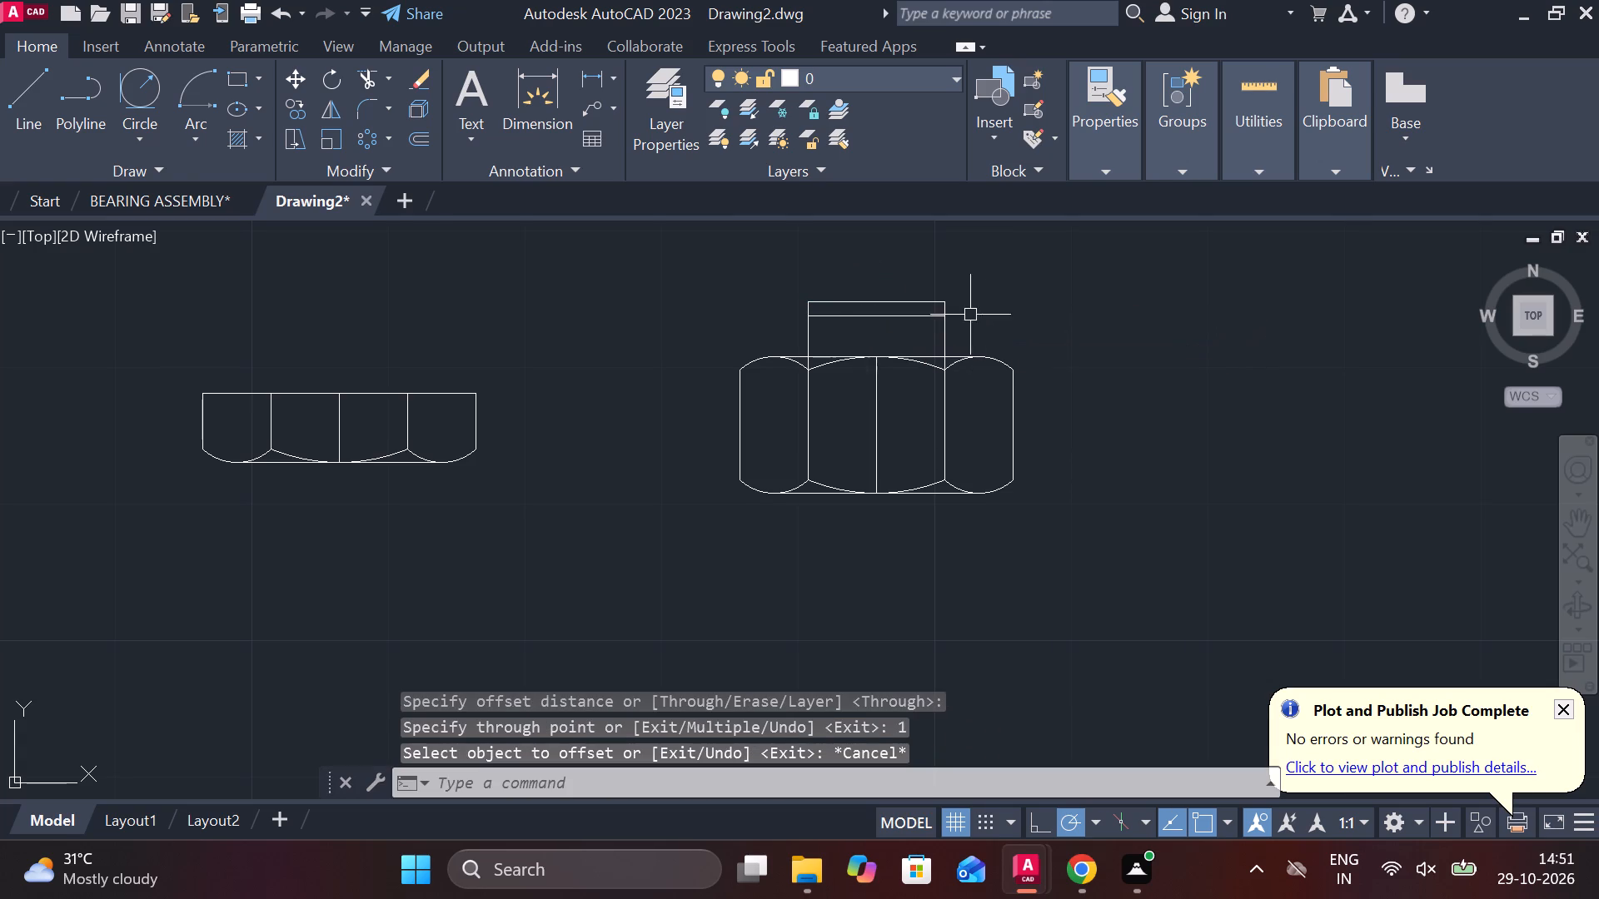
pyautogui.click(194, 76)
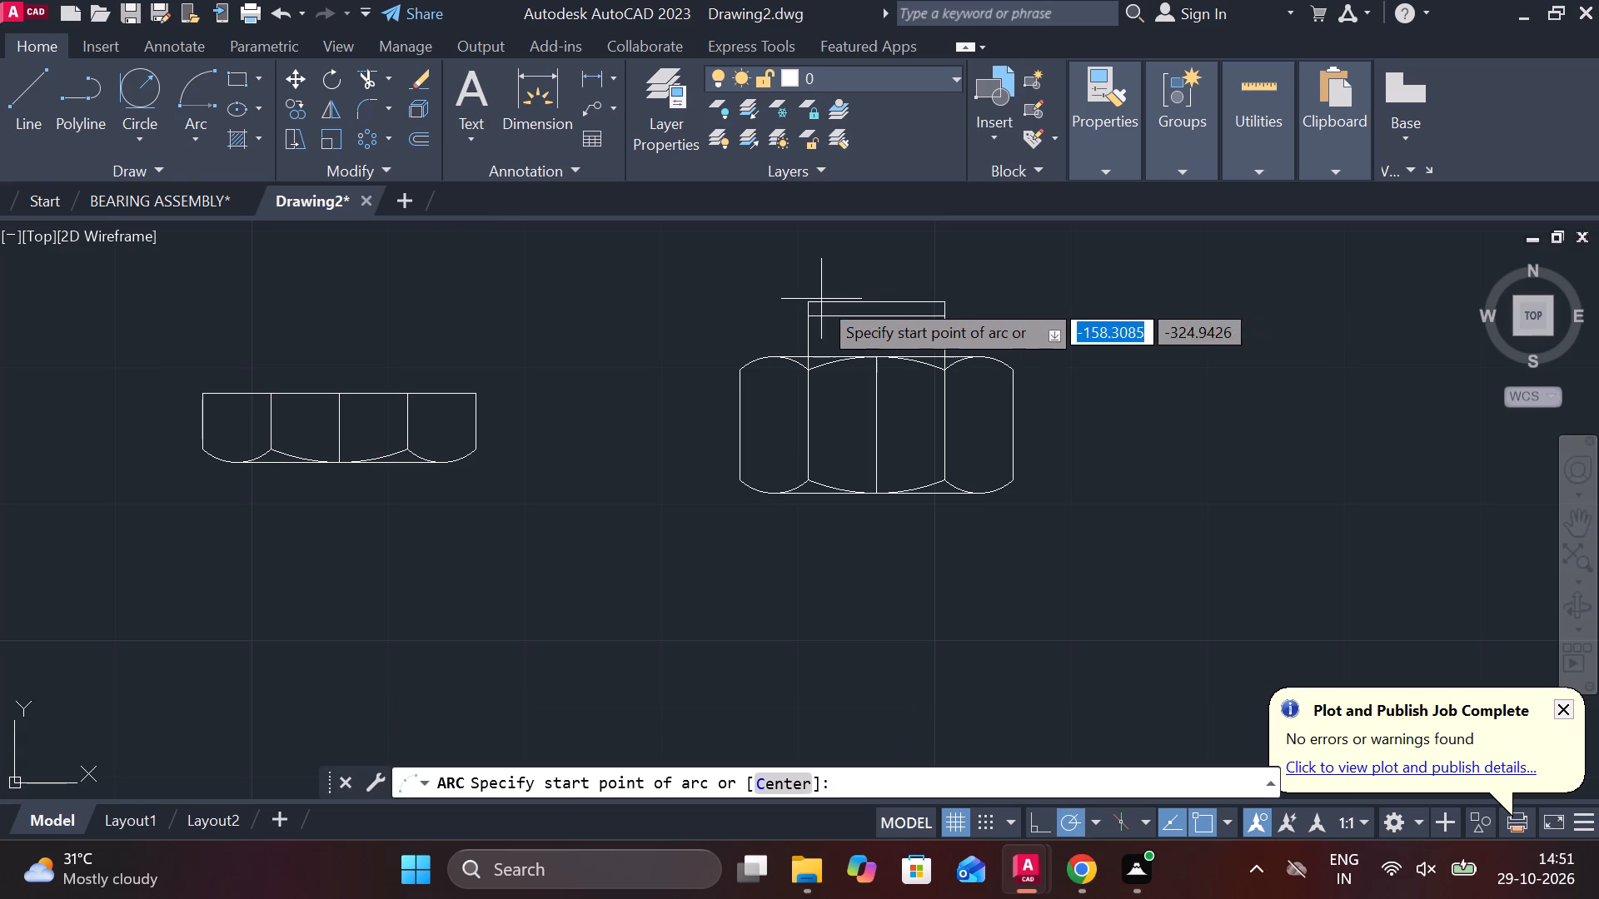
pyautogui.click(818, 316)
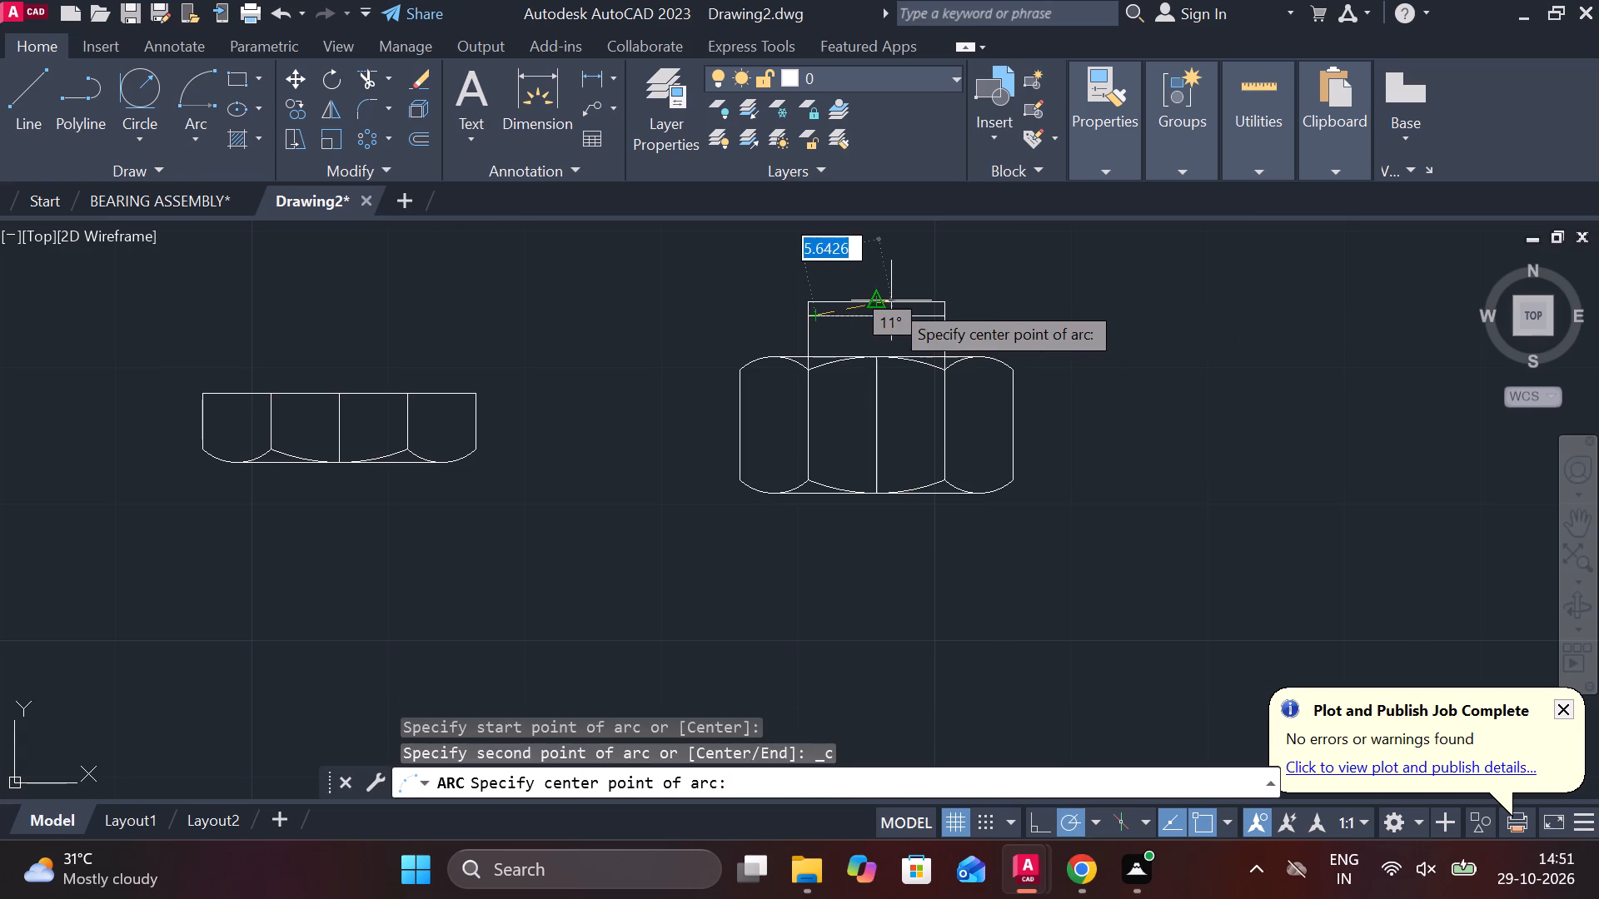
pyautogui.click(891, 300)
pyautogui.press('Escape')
# Draw a three-point arc between the offset line's ends, passing through the midpoint of the bolt end's top line.
pyautogui.press('space')
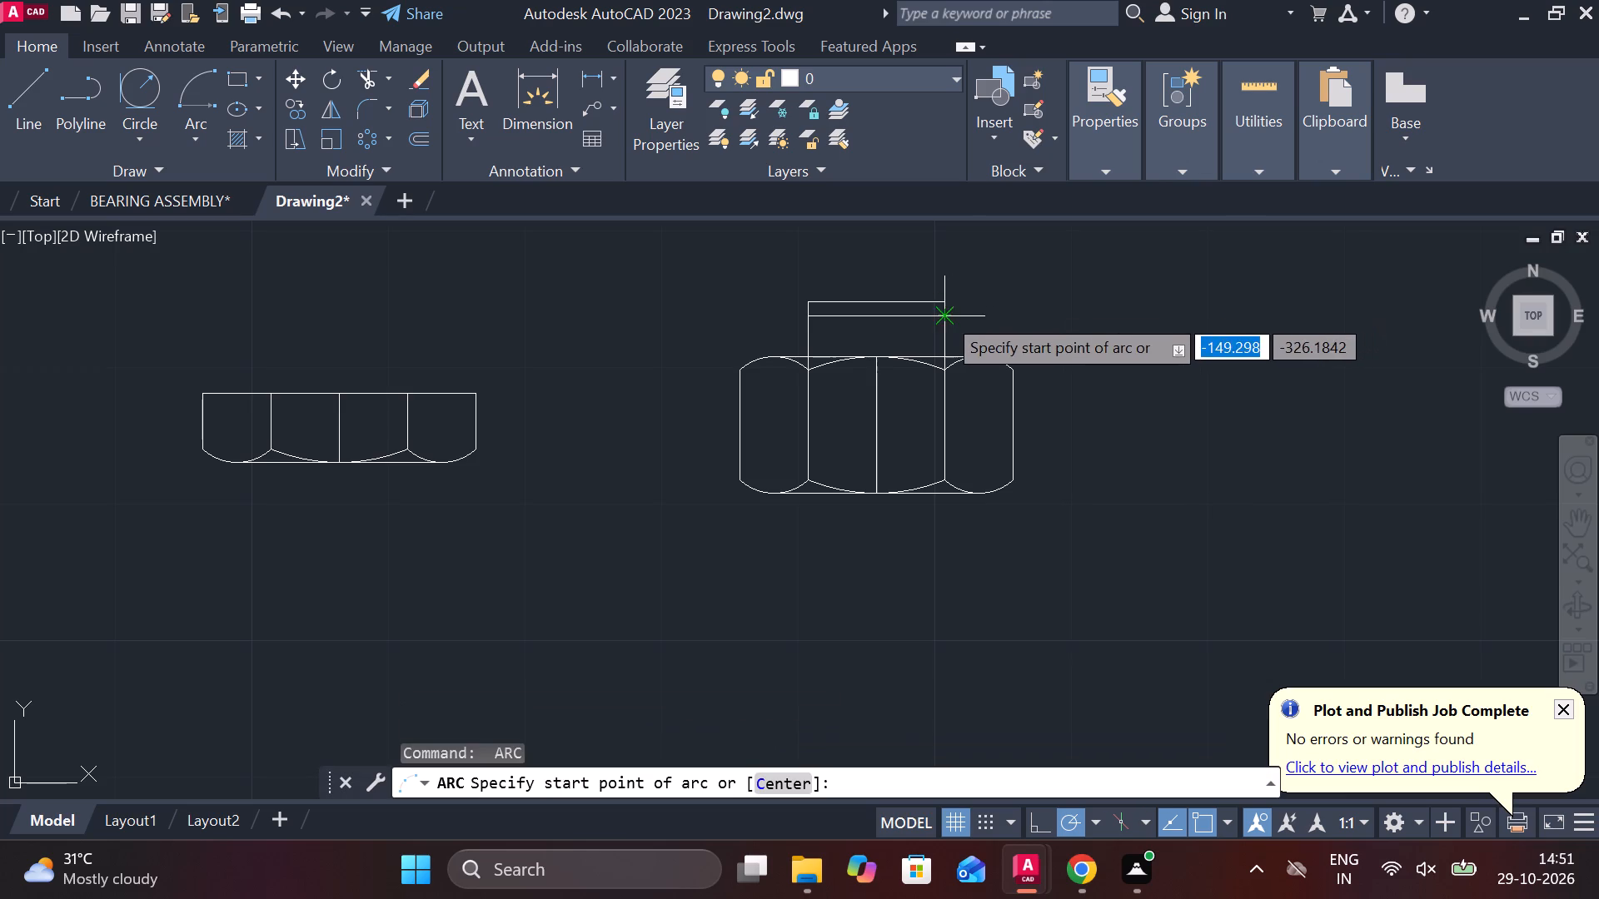
pyautogui.click(944, 314)
pyautogui.click(870, 301)
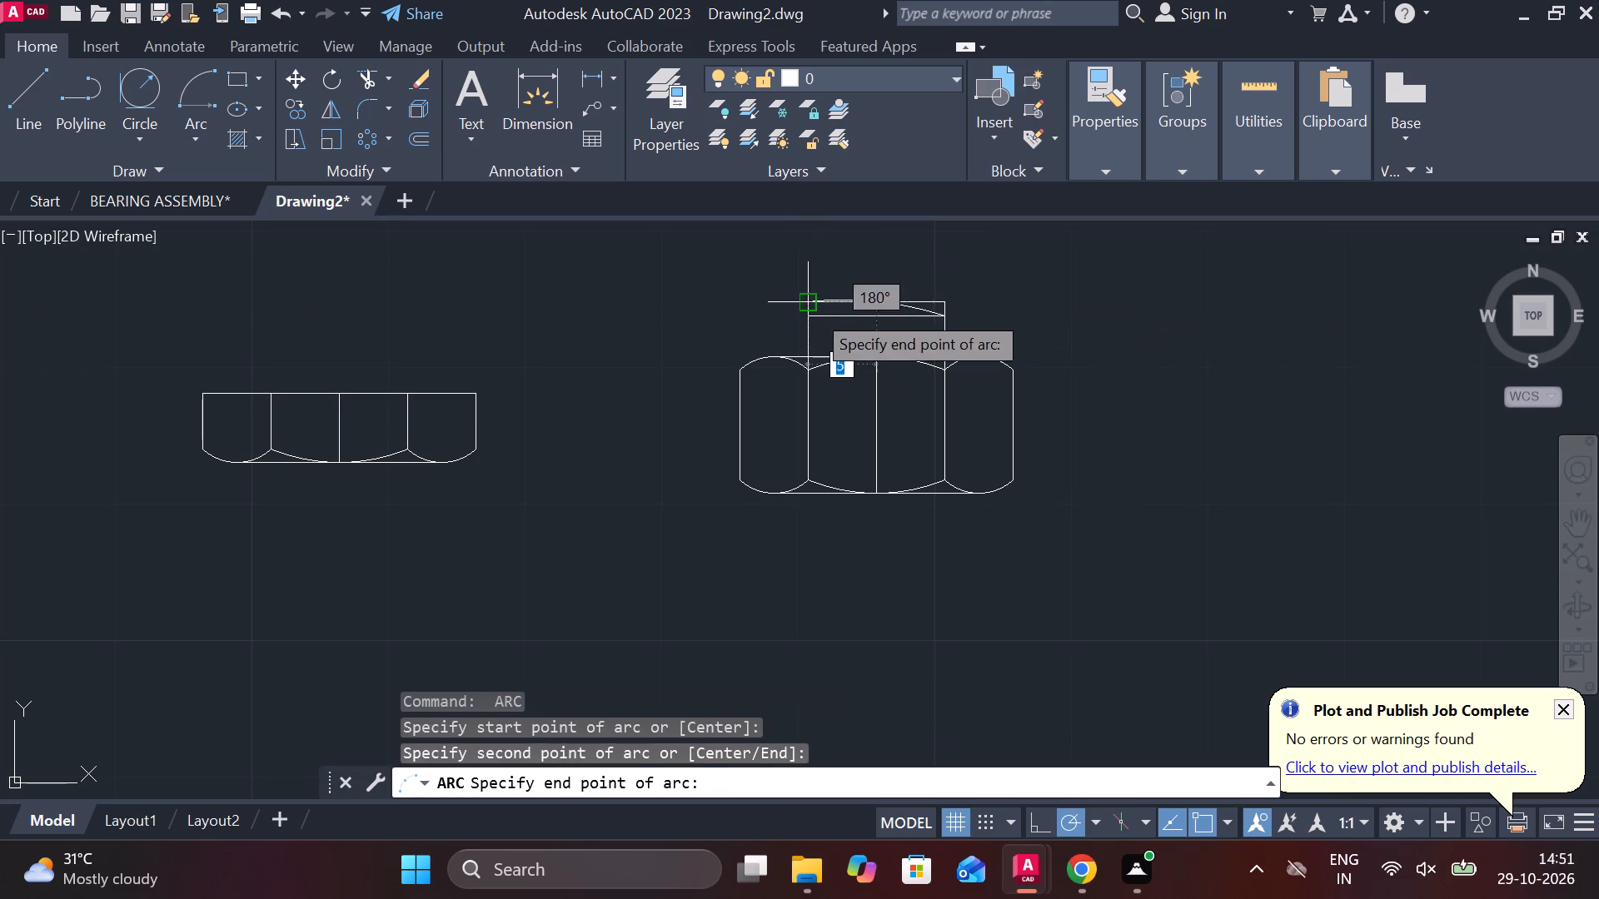
pyautogui.click(807, 313)
pyautogui.press('Escape')
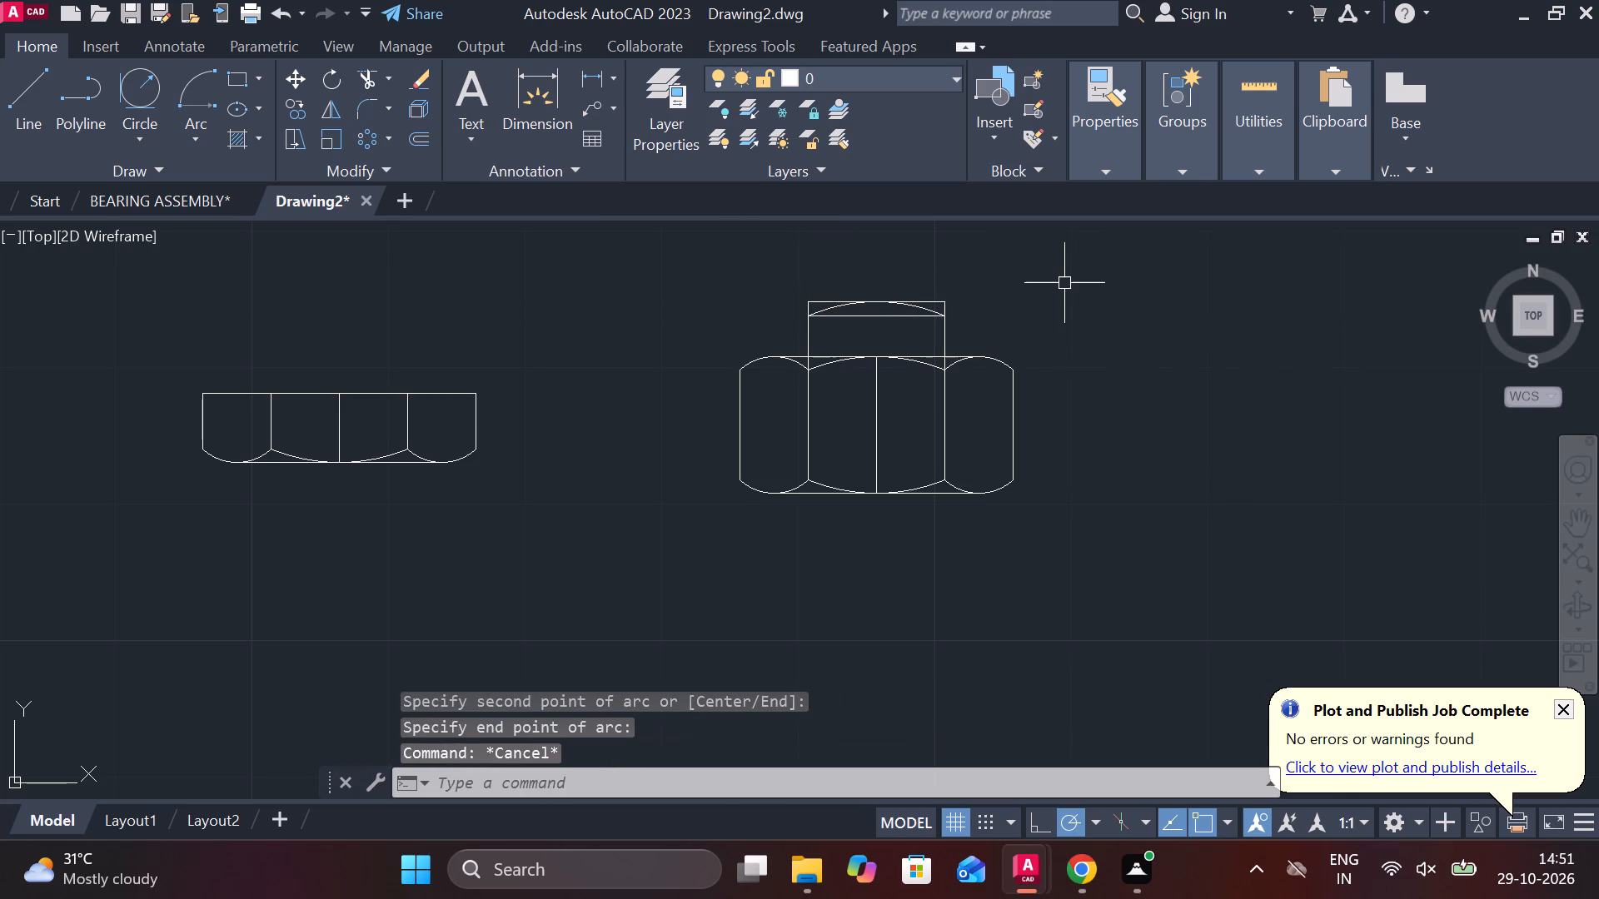
# Trim away the bolt end's top line and the short side edges outside the arc.
pyautogui.write('TR')
pyautogui.press('space')
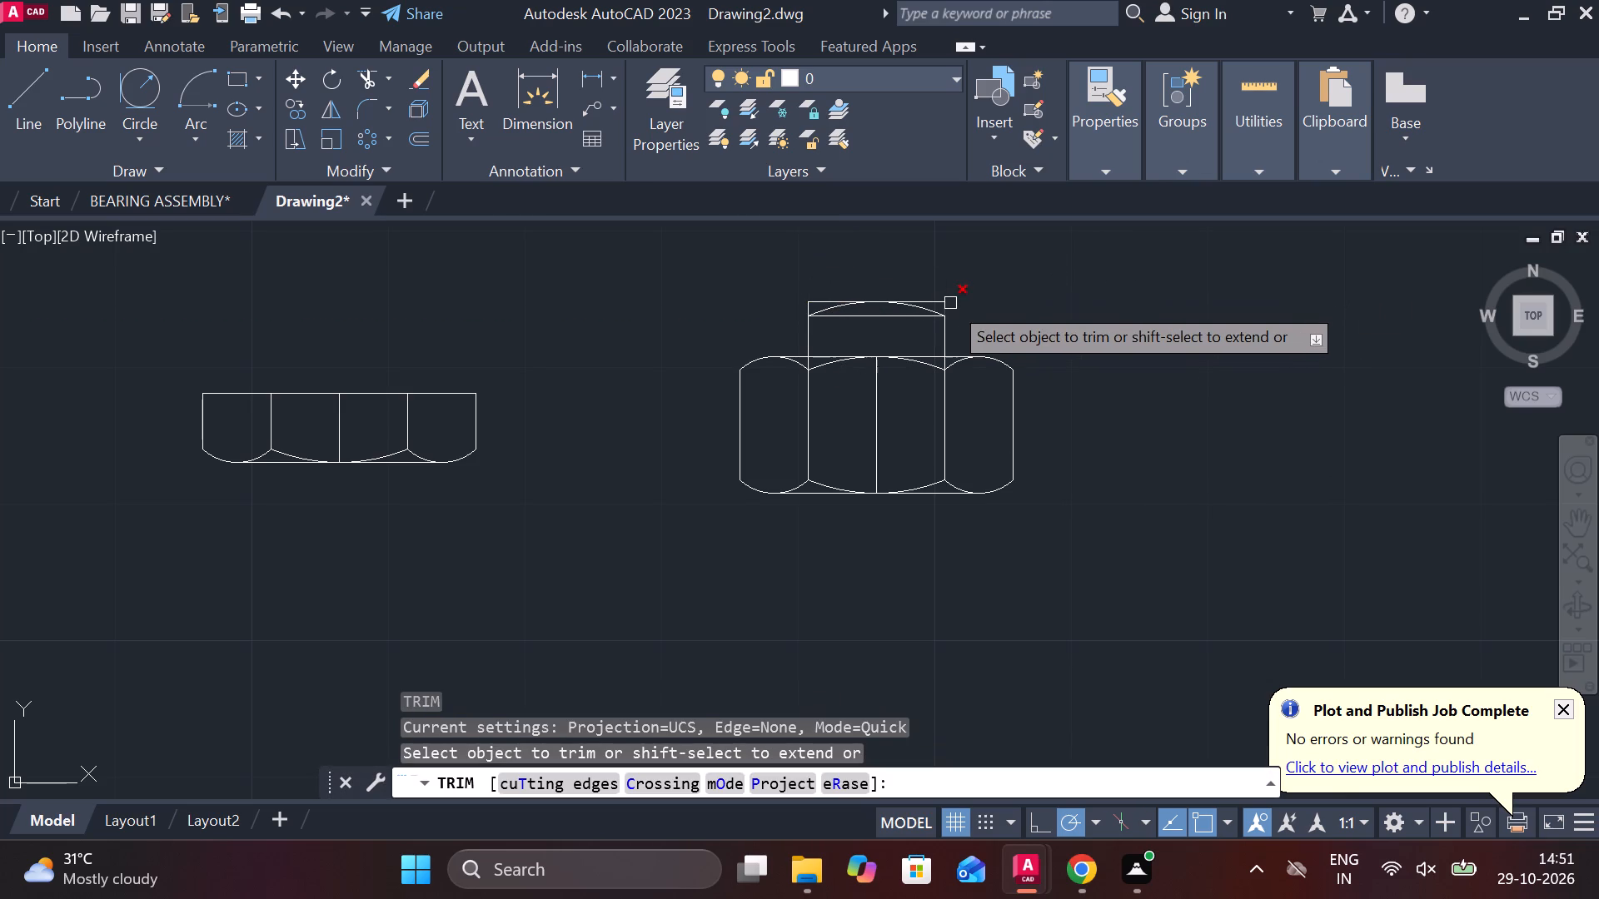
pyautogui.tripleClick(950, 303)
pyautogui.click(816, 295)
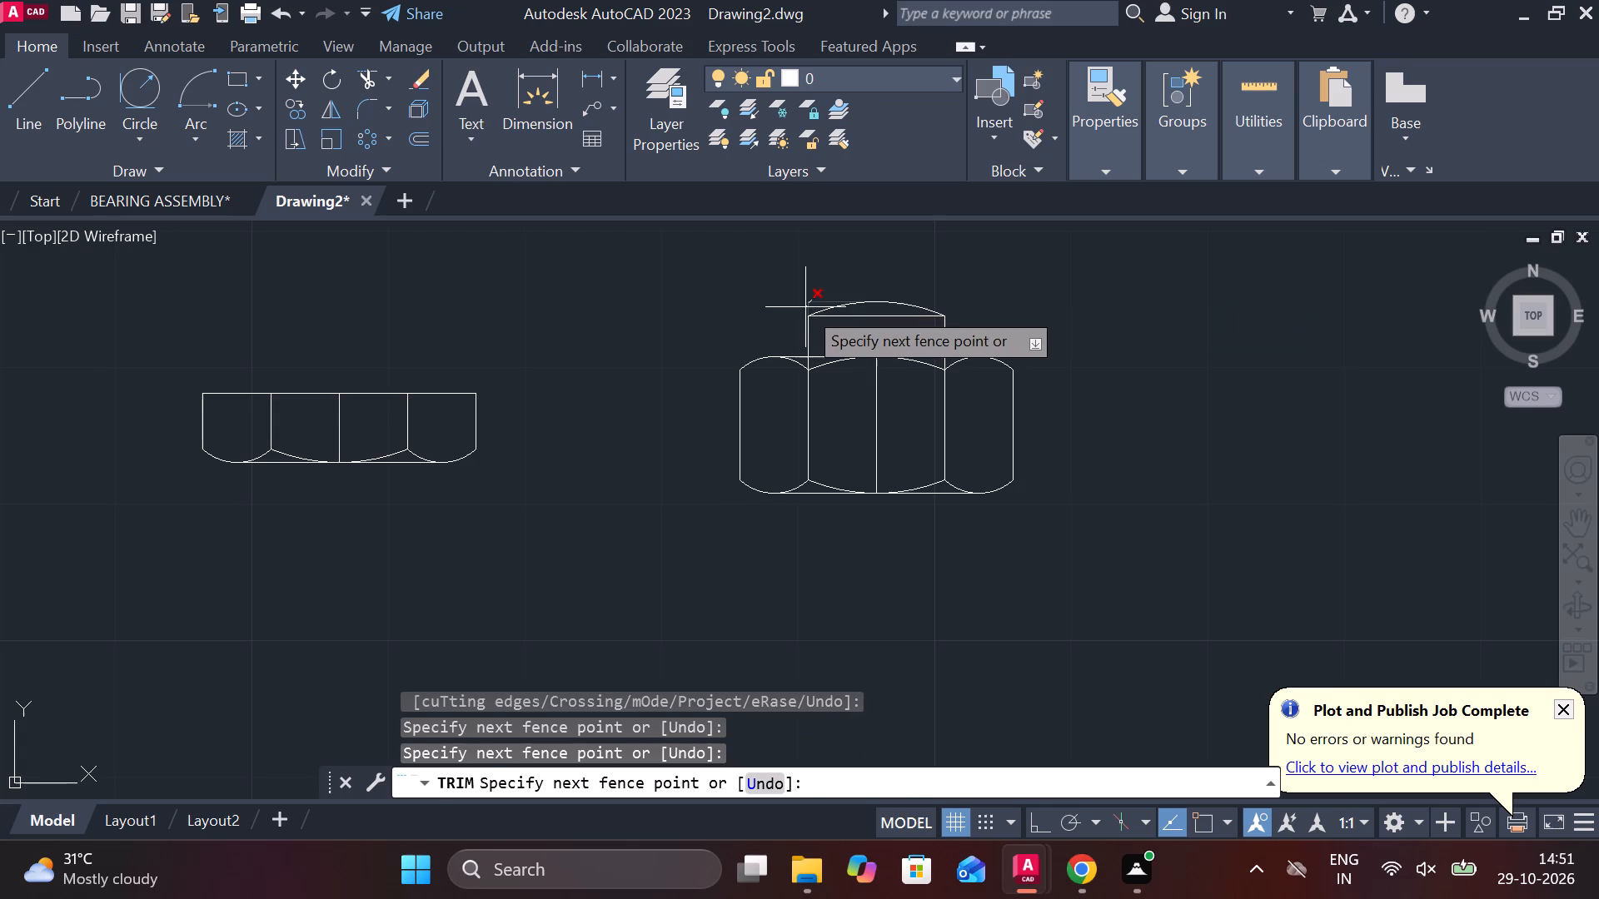
pyautogui.click(804, 307)
pyautogui.scroll(-1, 1041, 265)
pyautogui.press('Escape')
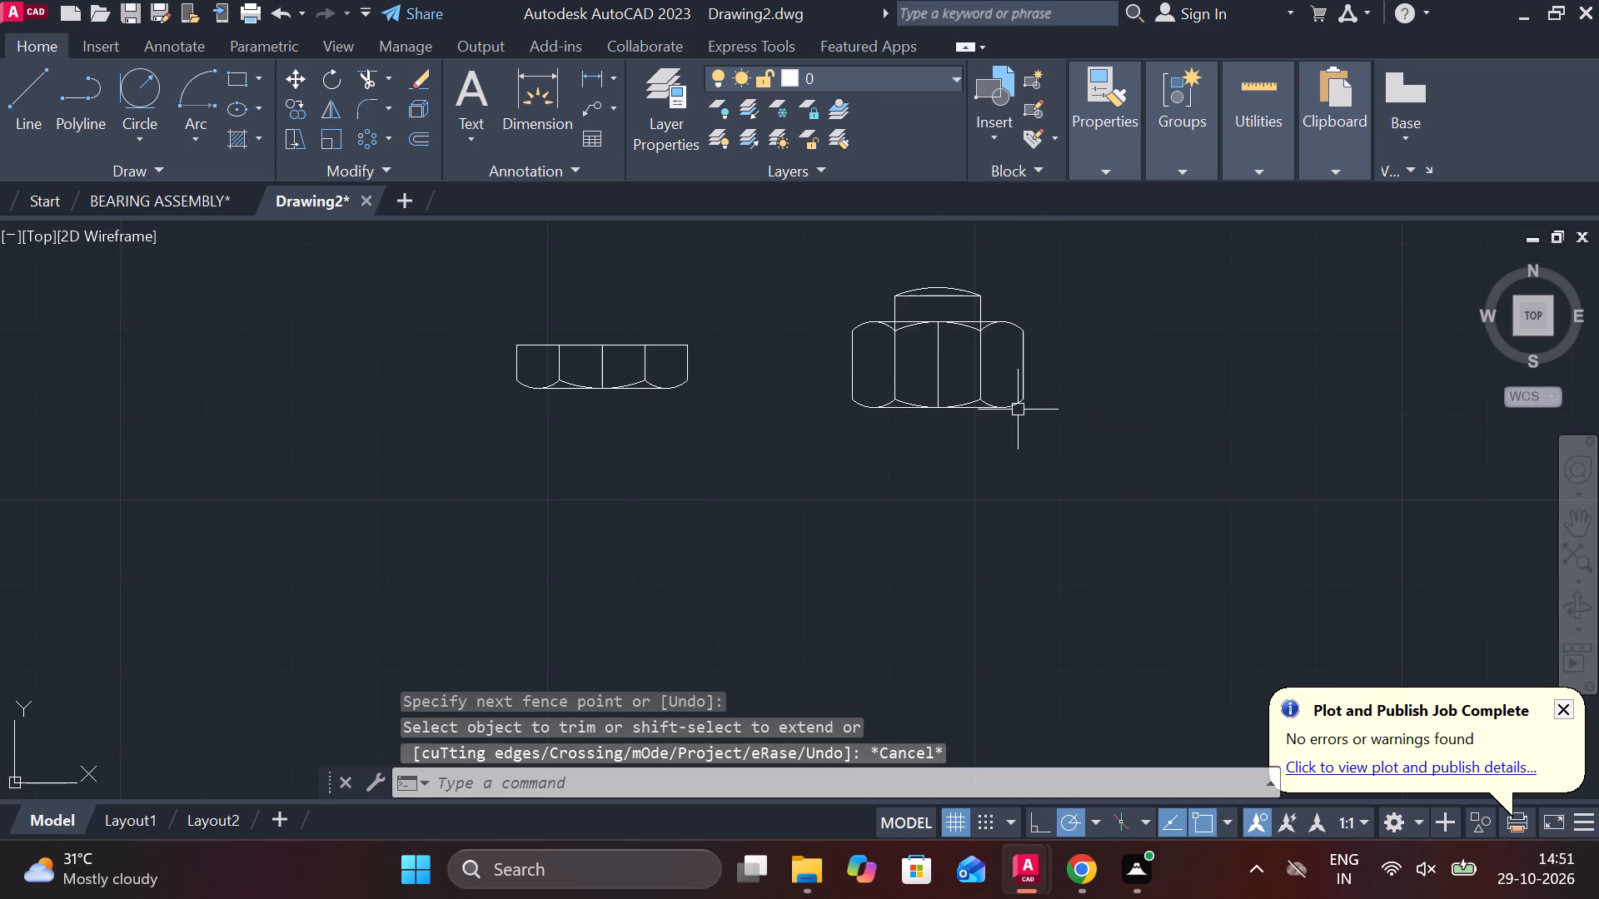
# Copy the full-height nut with its bolt end to the empty area beside the sectioned bushing, below the long narrow part.
pyautogui.click(806, 271)
pyautogui.click(1134, 497)
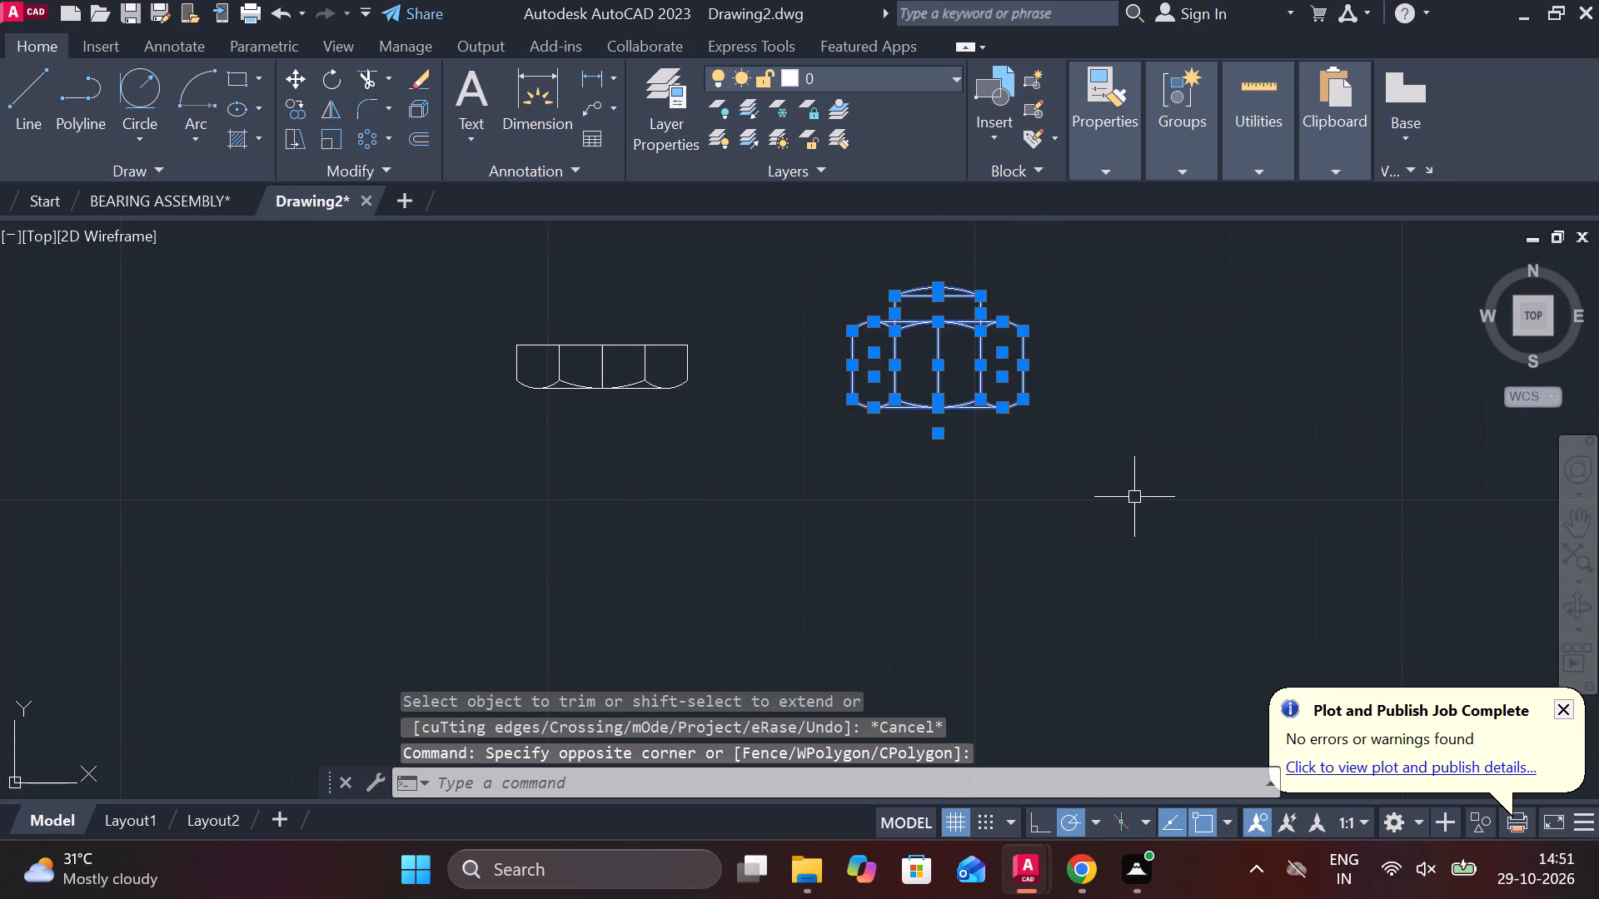
pyautogui.write('CO')
pyautogui.press('Return')
pyautogui.click(1084, 484)
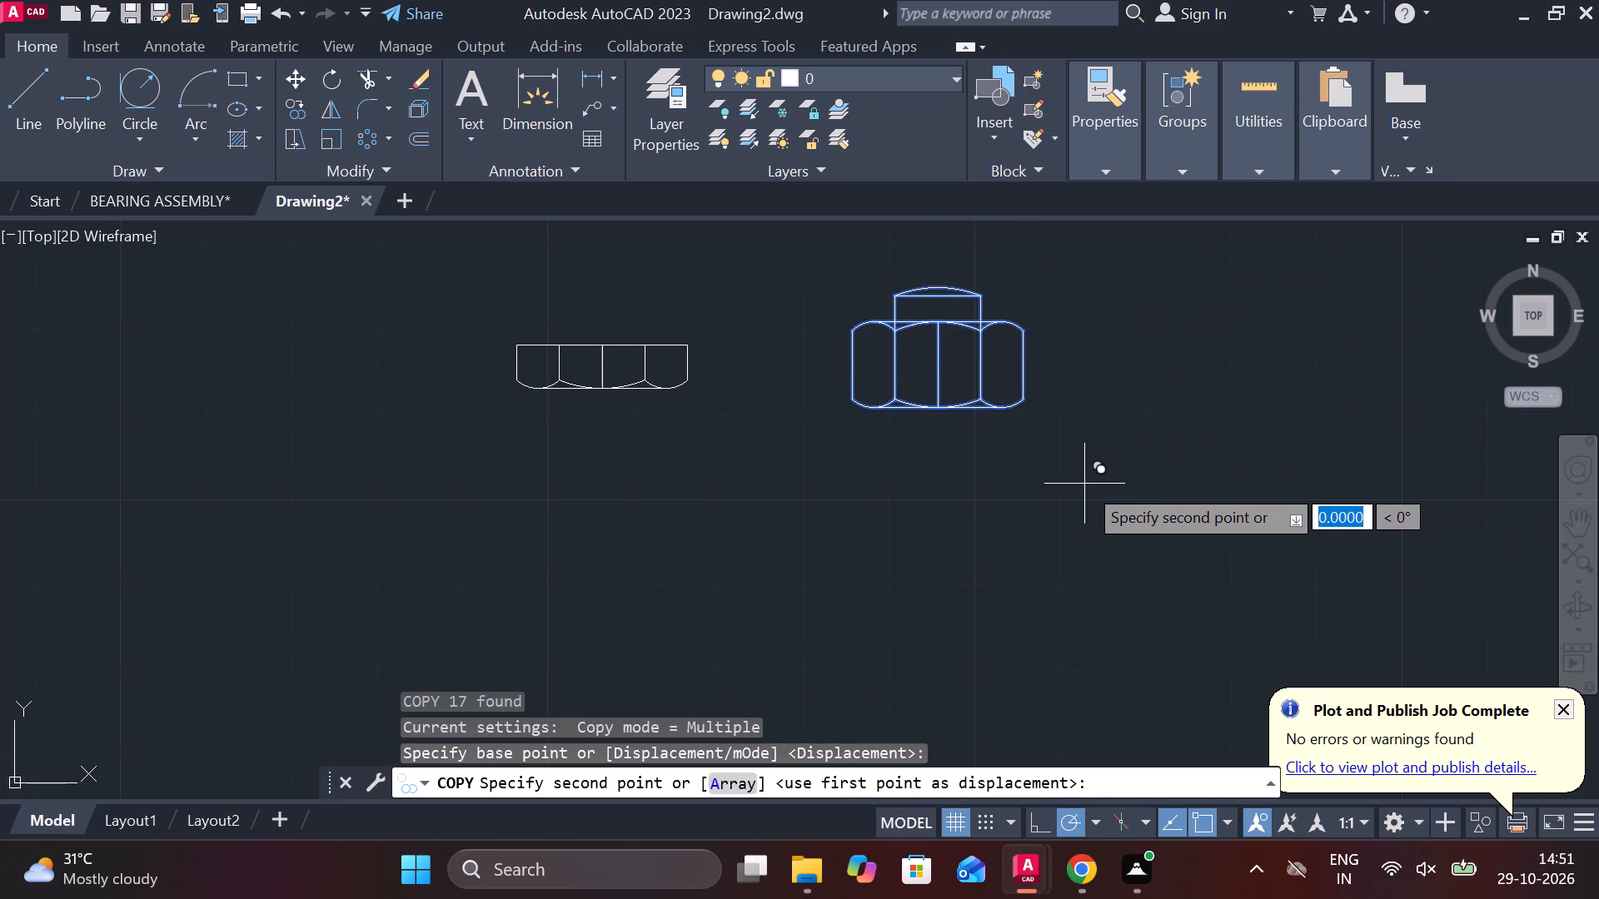
pyautogui.scroll(-3, 1084, 484)
pyautogui.scroll(-2, 1164, 485)
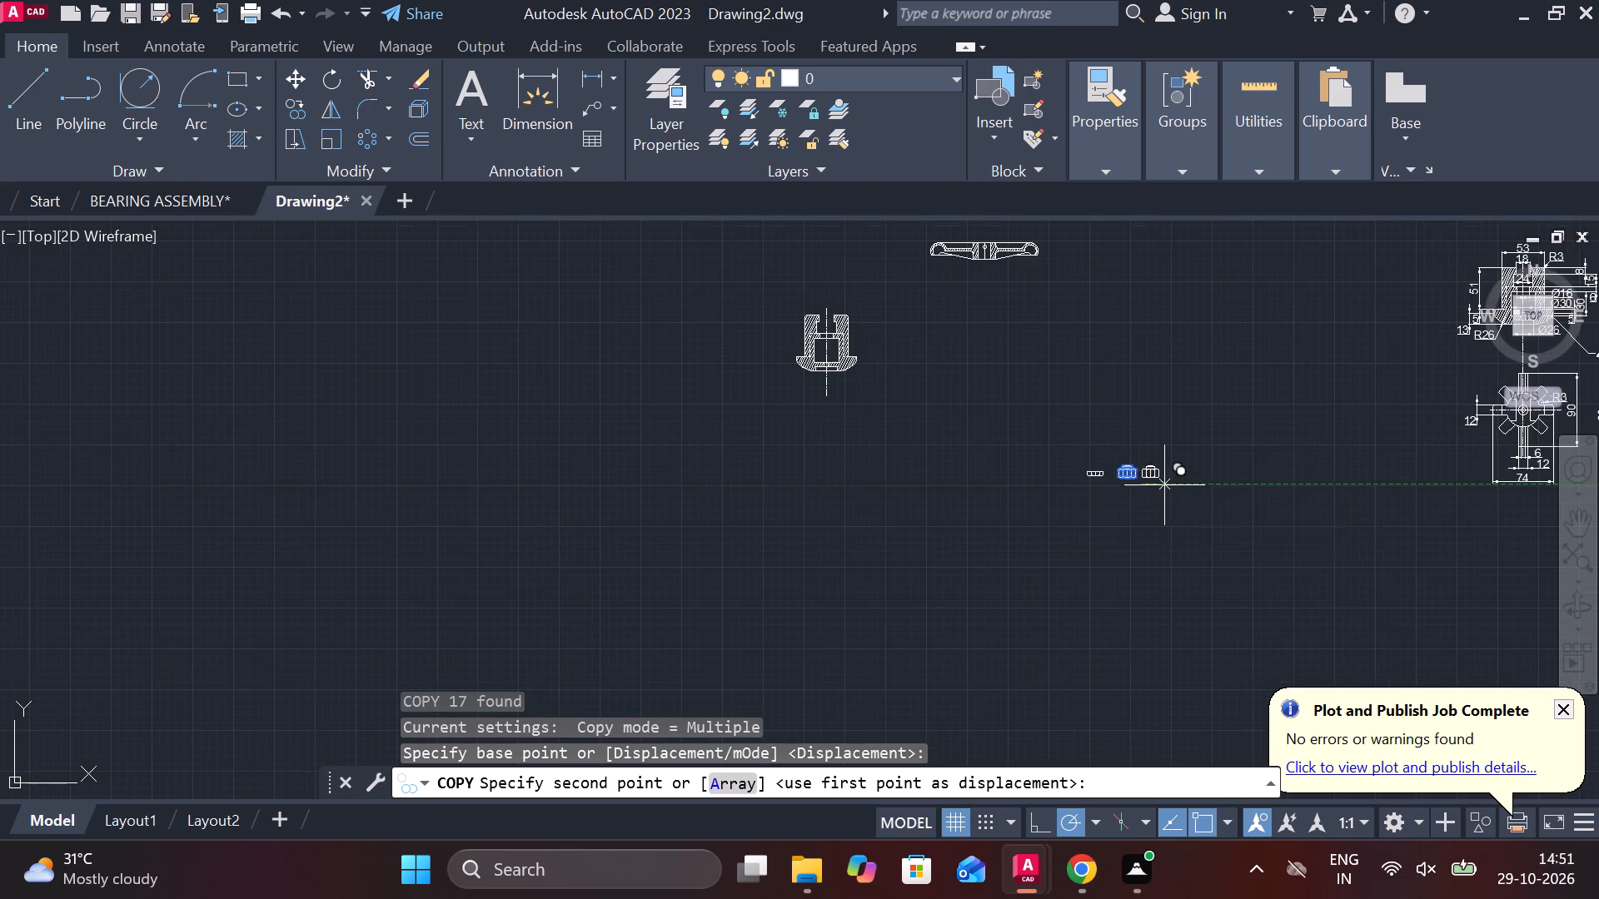
pyautogui.click(962, 324)
pyautogui.scroll(2, 1172, 479)
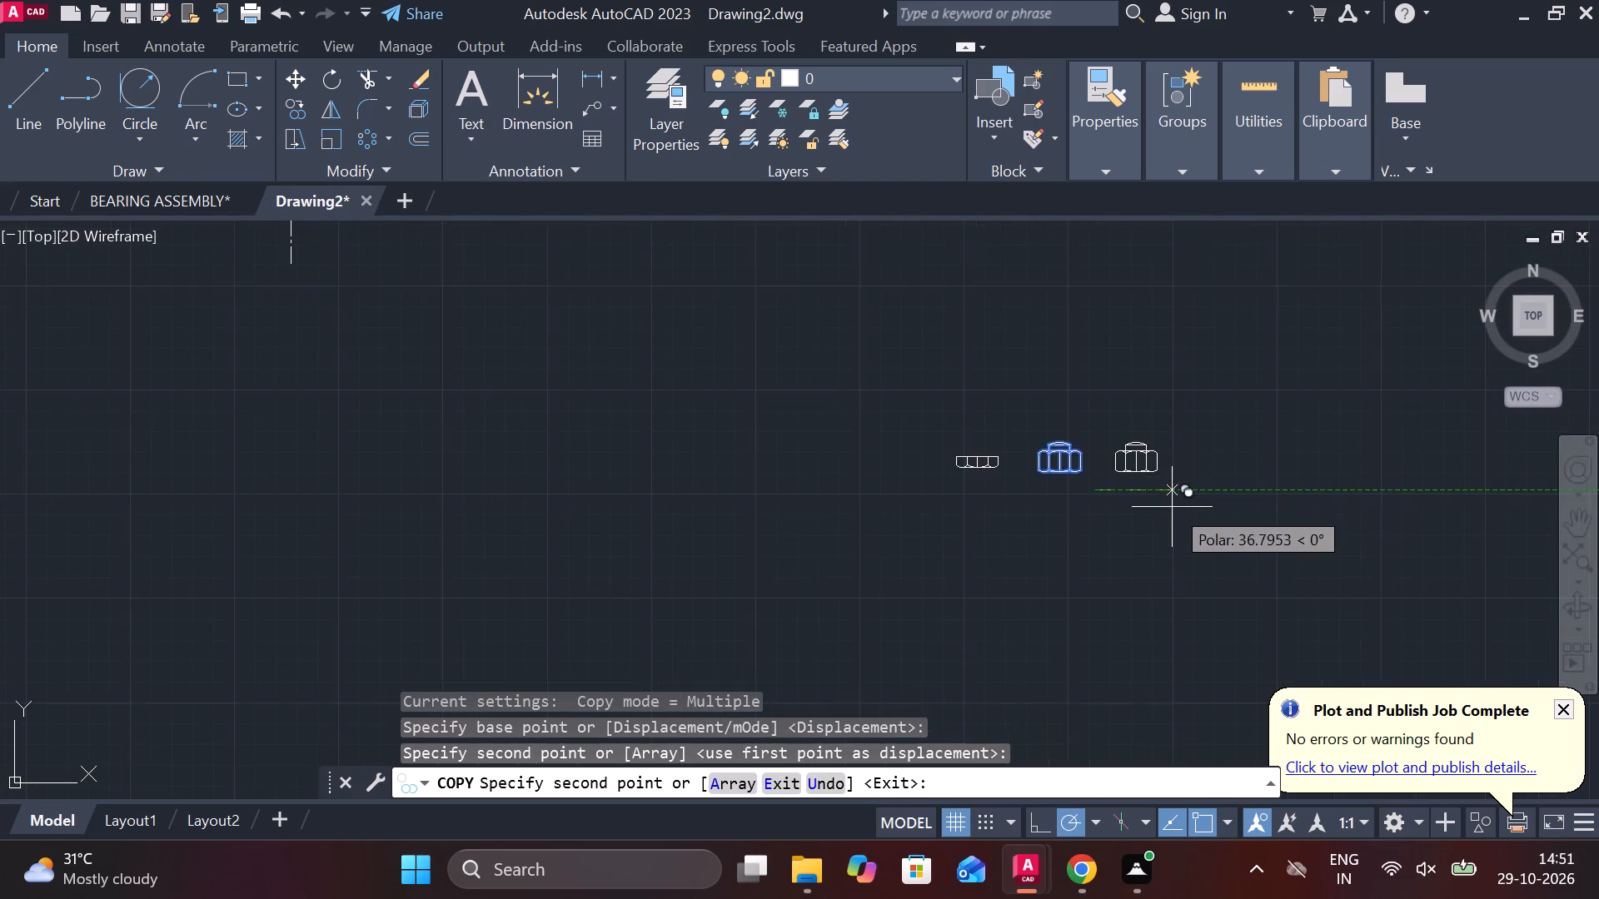
pyautogui.scroll(2, 1172, 507)
pyautogui.press('Escape')
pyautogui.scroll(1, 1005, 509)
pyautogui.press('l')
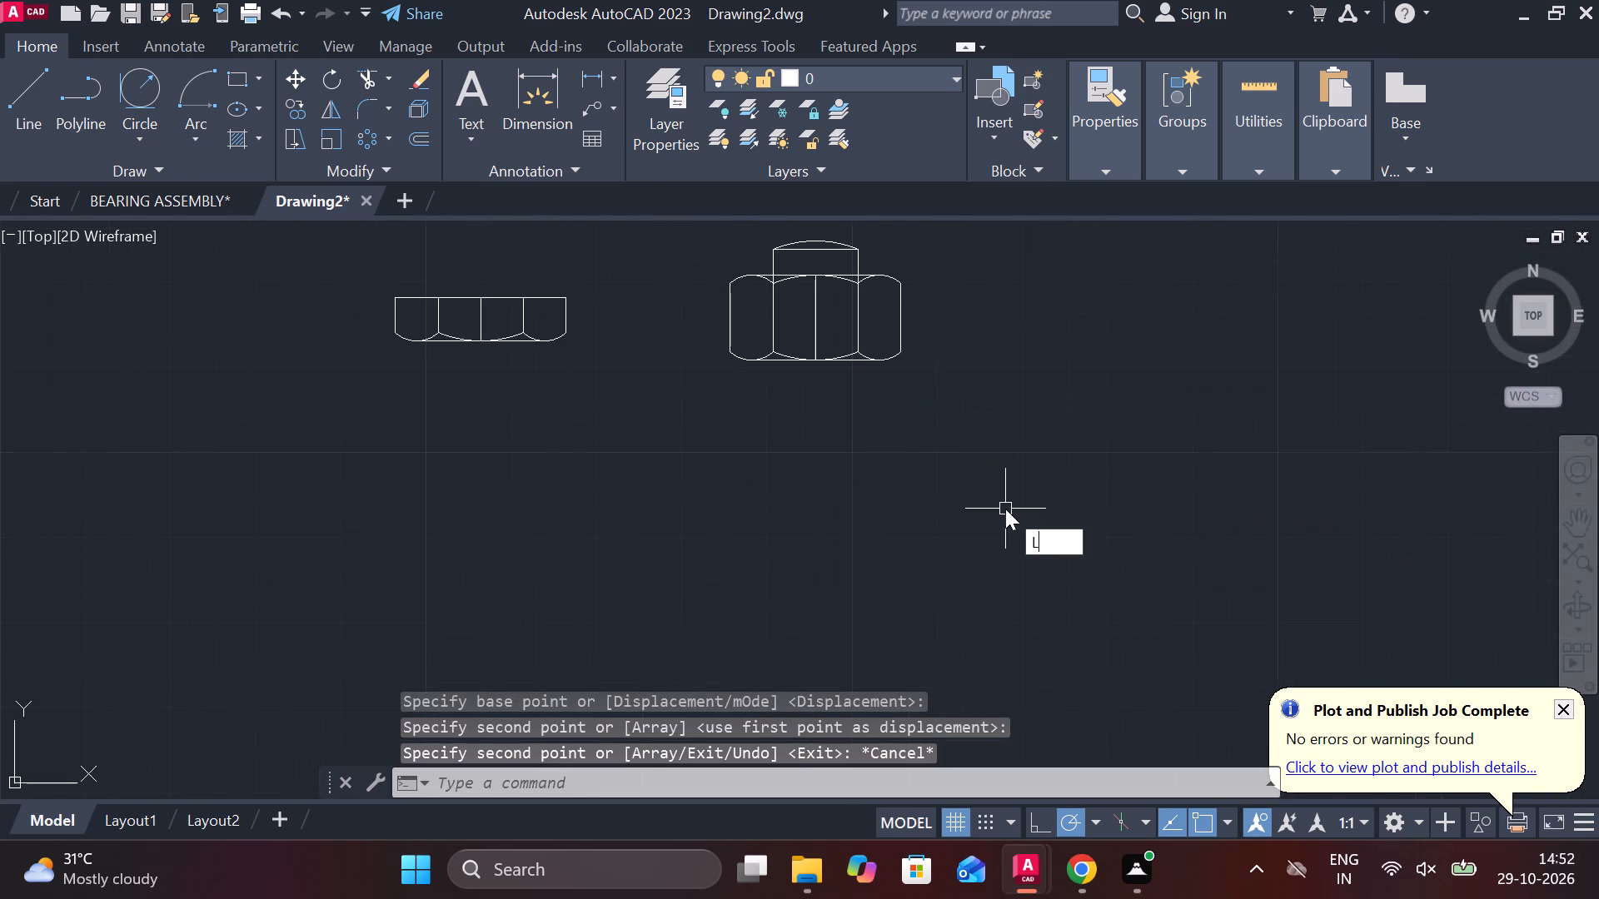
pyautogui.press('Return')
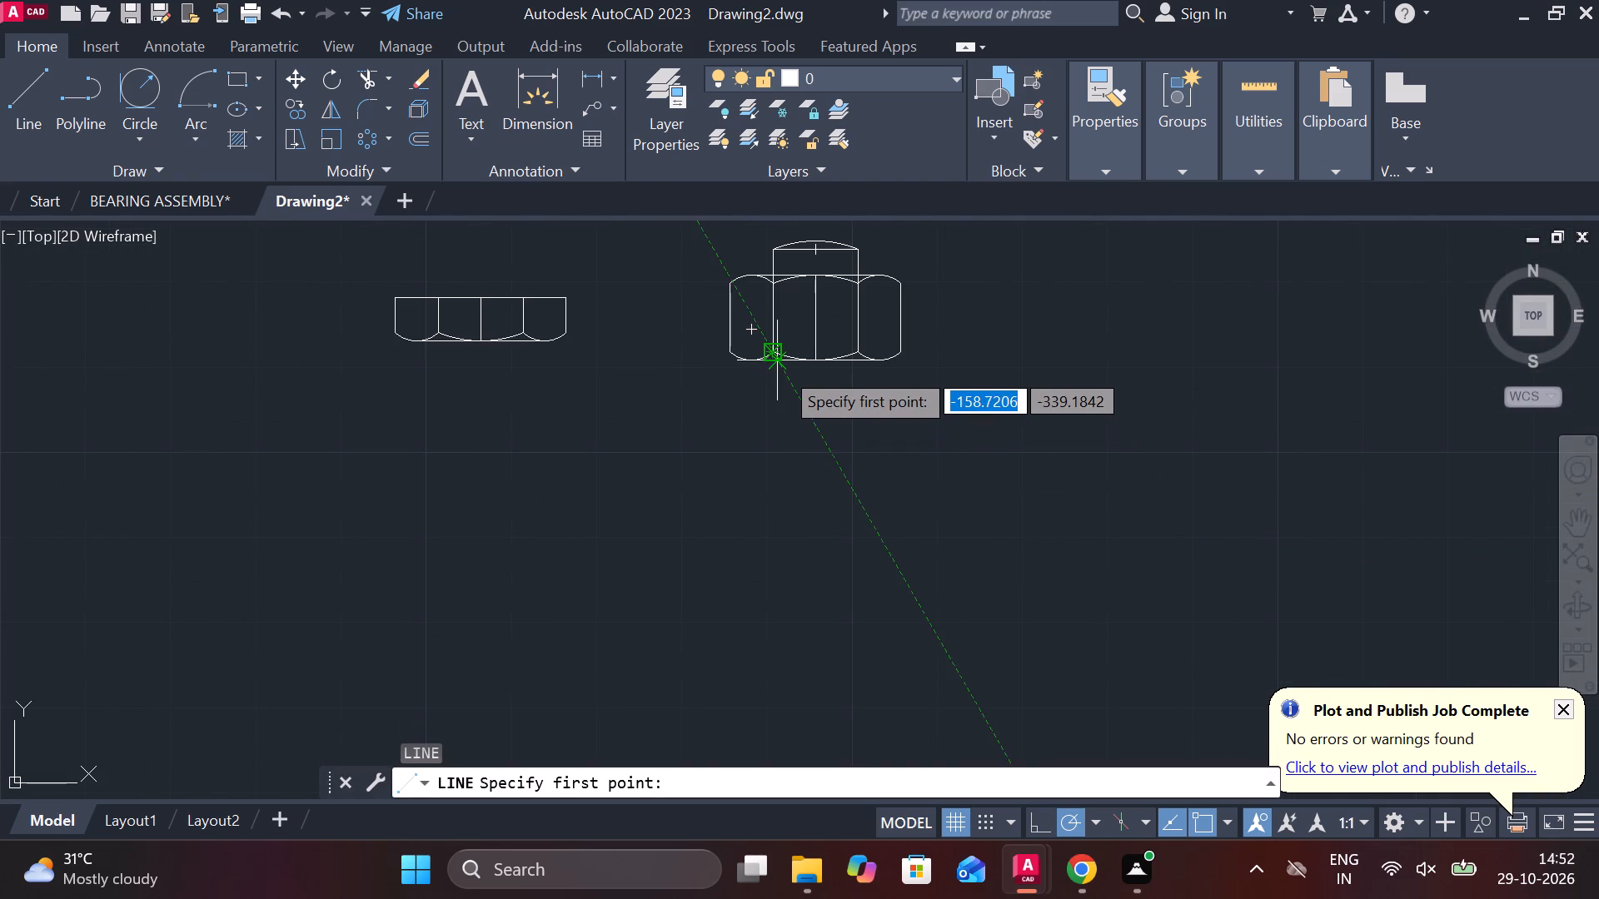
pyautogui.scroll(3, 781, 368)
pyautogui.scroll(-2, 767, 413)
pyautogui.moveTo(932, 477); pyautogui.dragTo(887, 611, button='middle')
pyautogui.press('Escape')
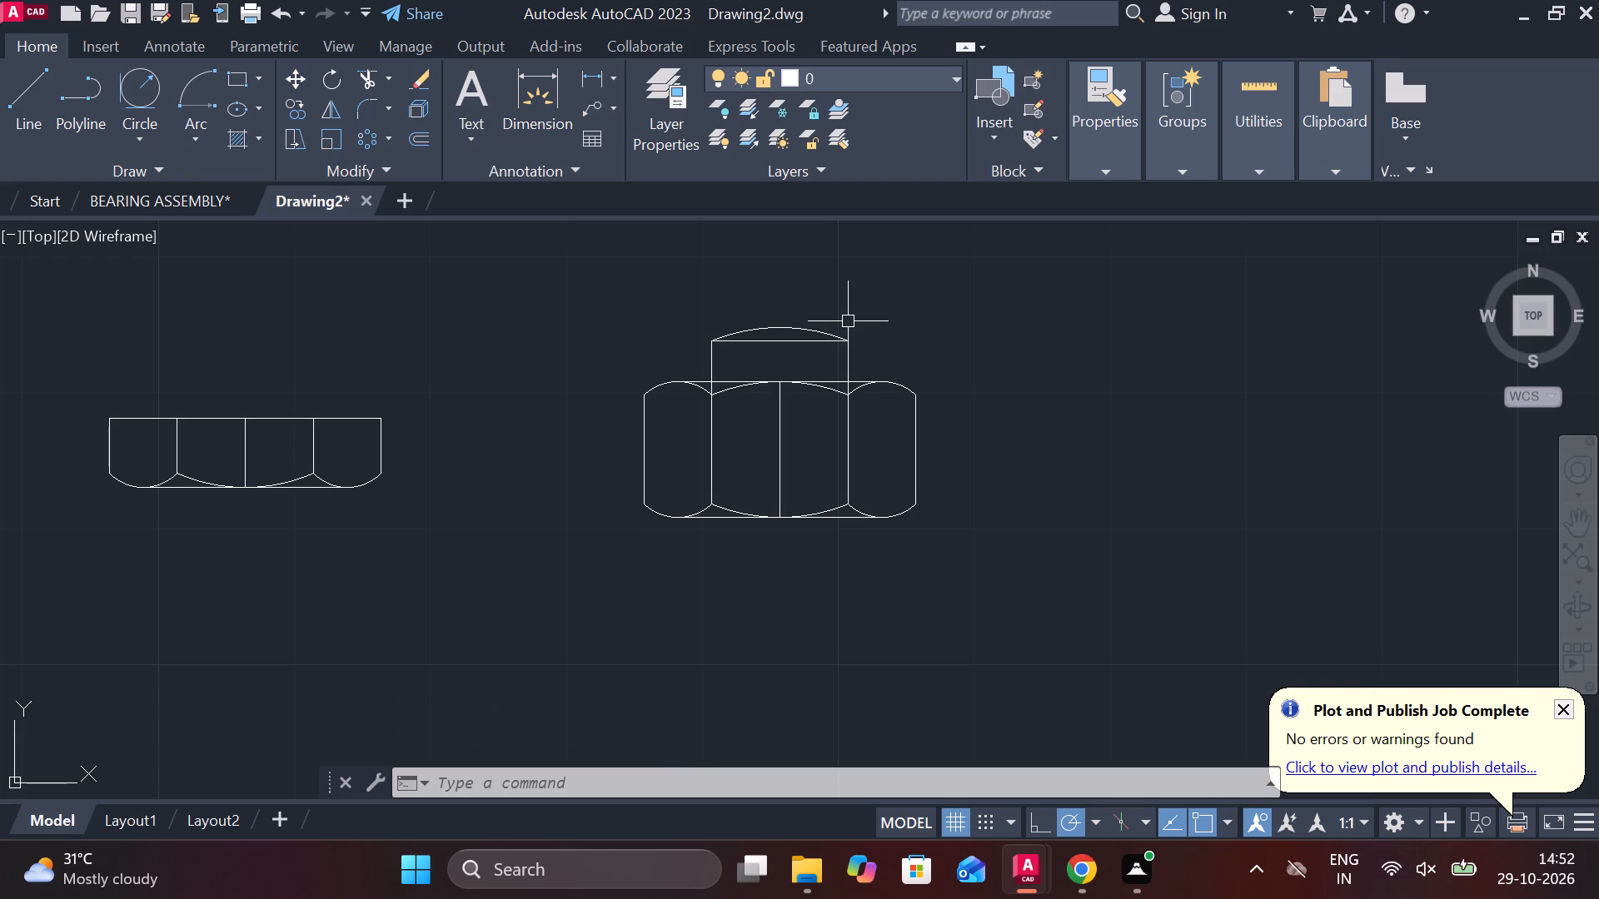
# Draw a vertical line 45 long downward from the midpoint of the bolt end's arc.
pyautogui.press('l')
pyautogui.press('Return')
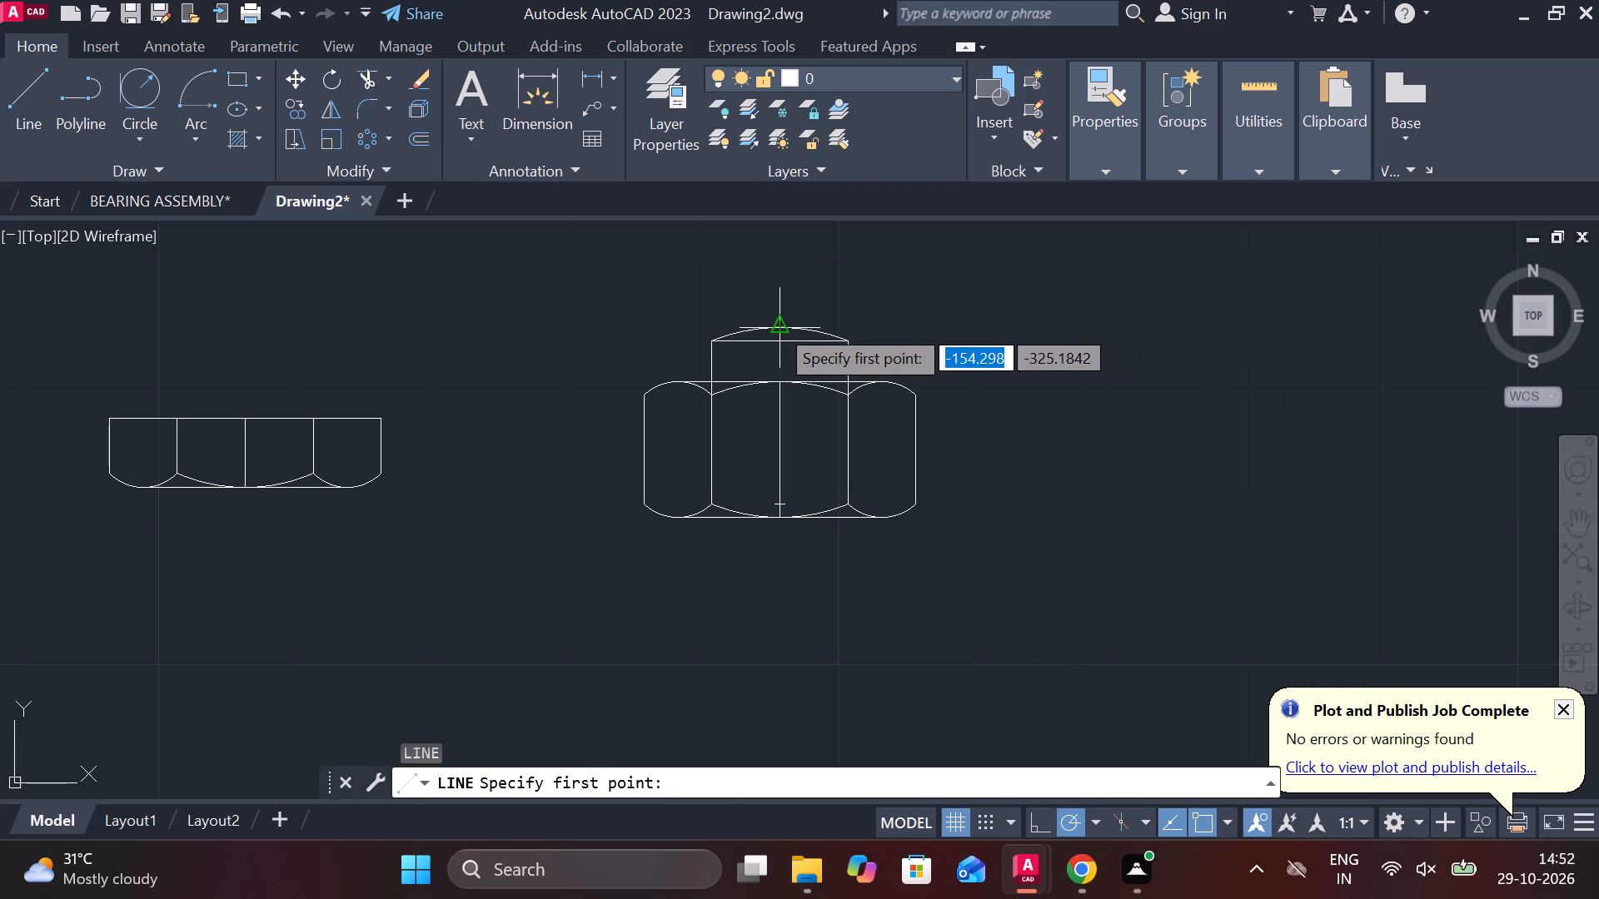
pyautogui.click(776, 325)
pyautogui.write('45')
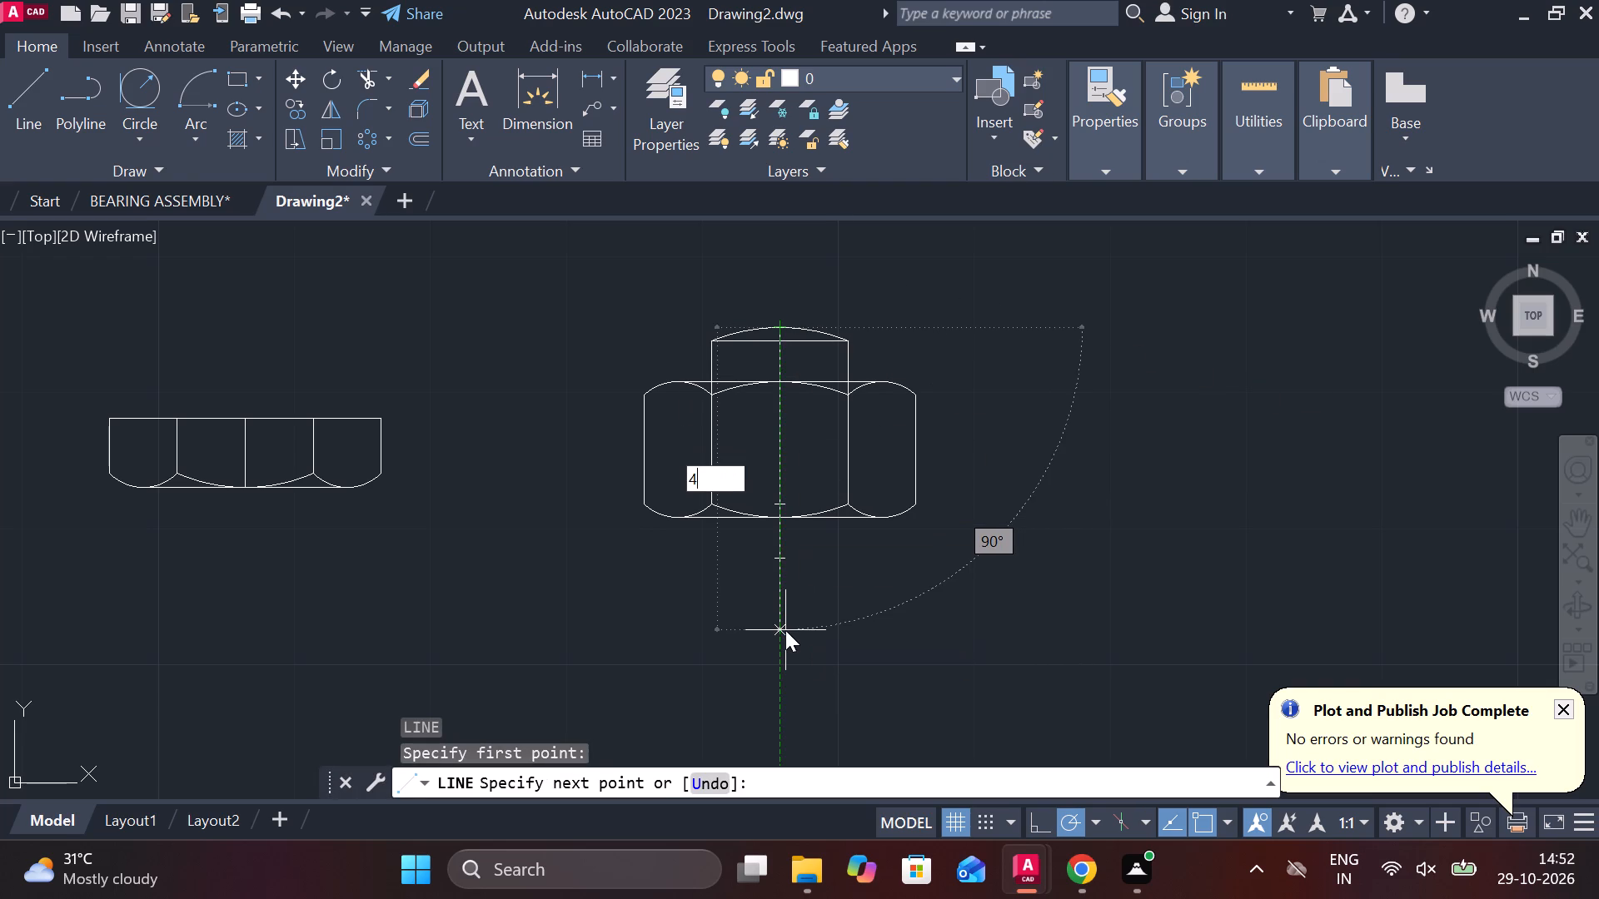
pyautogui.press('Return')
pyautogui.moveTo(786, 635); pyautogui.dragTo(771, 419, button='middle')
pyautogui.moveTo(928, 567); pyautogui.dragTo(925, 568, button='middle')
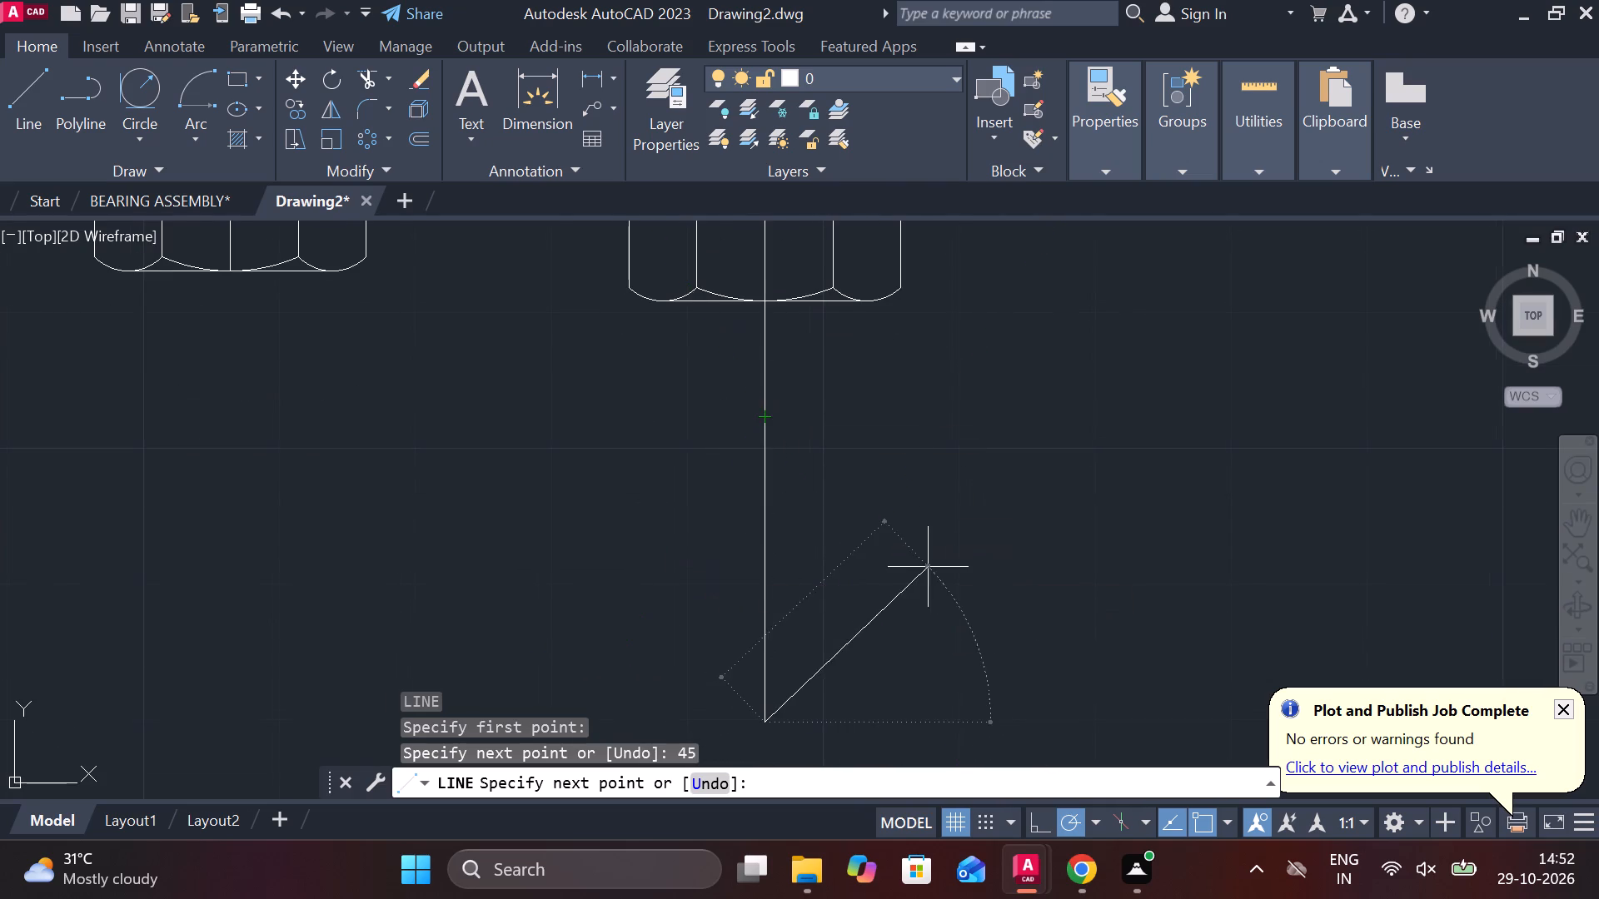
pyautogui.moveTo(925, 568); pyautogui.dragTo(871, 377, button='middle')
pyautogui.press('Escape')
pyautogui.scroll(-1, 874, 545)
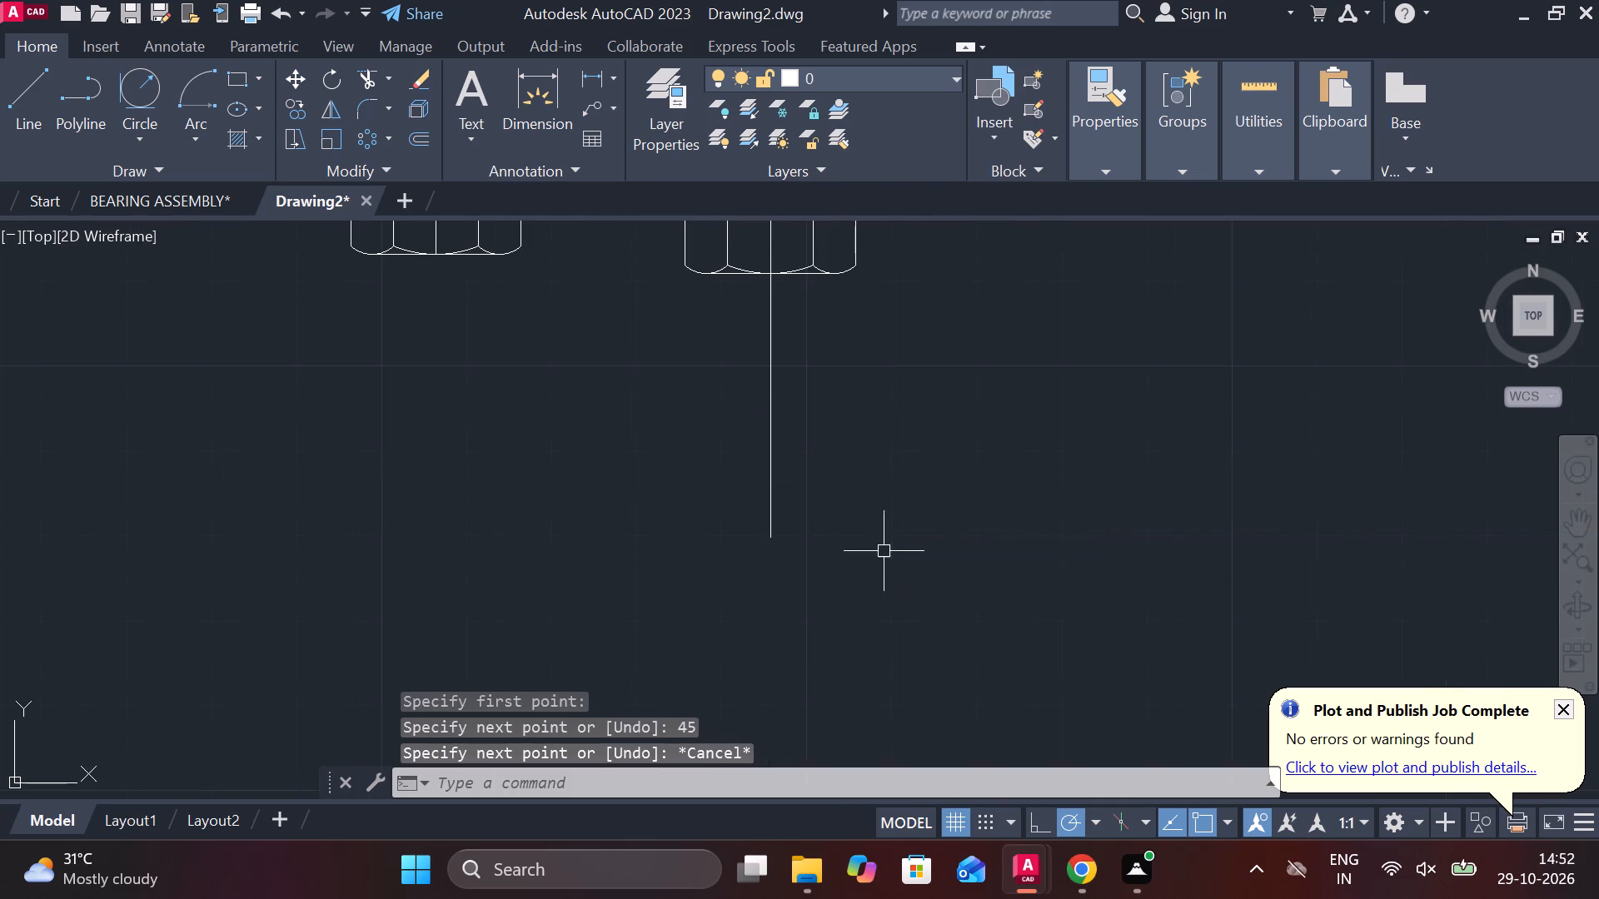
# Move the half-height nut view by its top edge midpoint onto the lower end of the vertical line.
pyautogui.moveTo(628, 471); pyautogui.dragTo(707, 595, button='middle')
pyautogui.moveTo(397, 304); pyautogui.dragTo(486, 320)
pyautogui.doubleClick(670, 426)
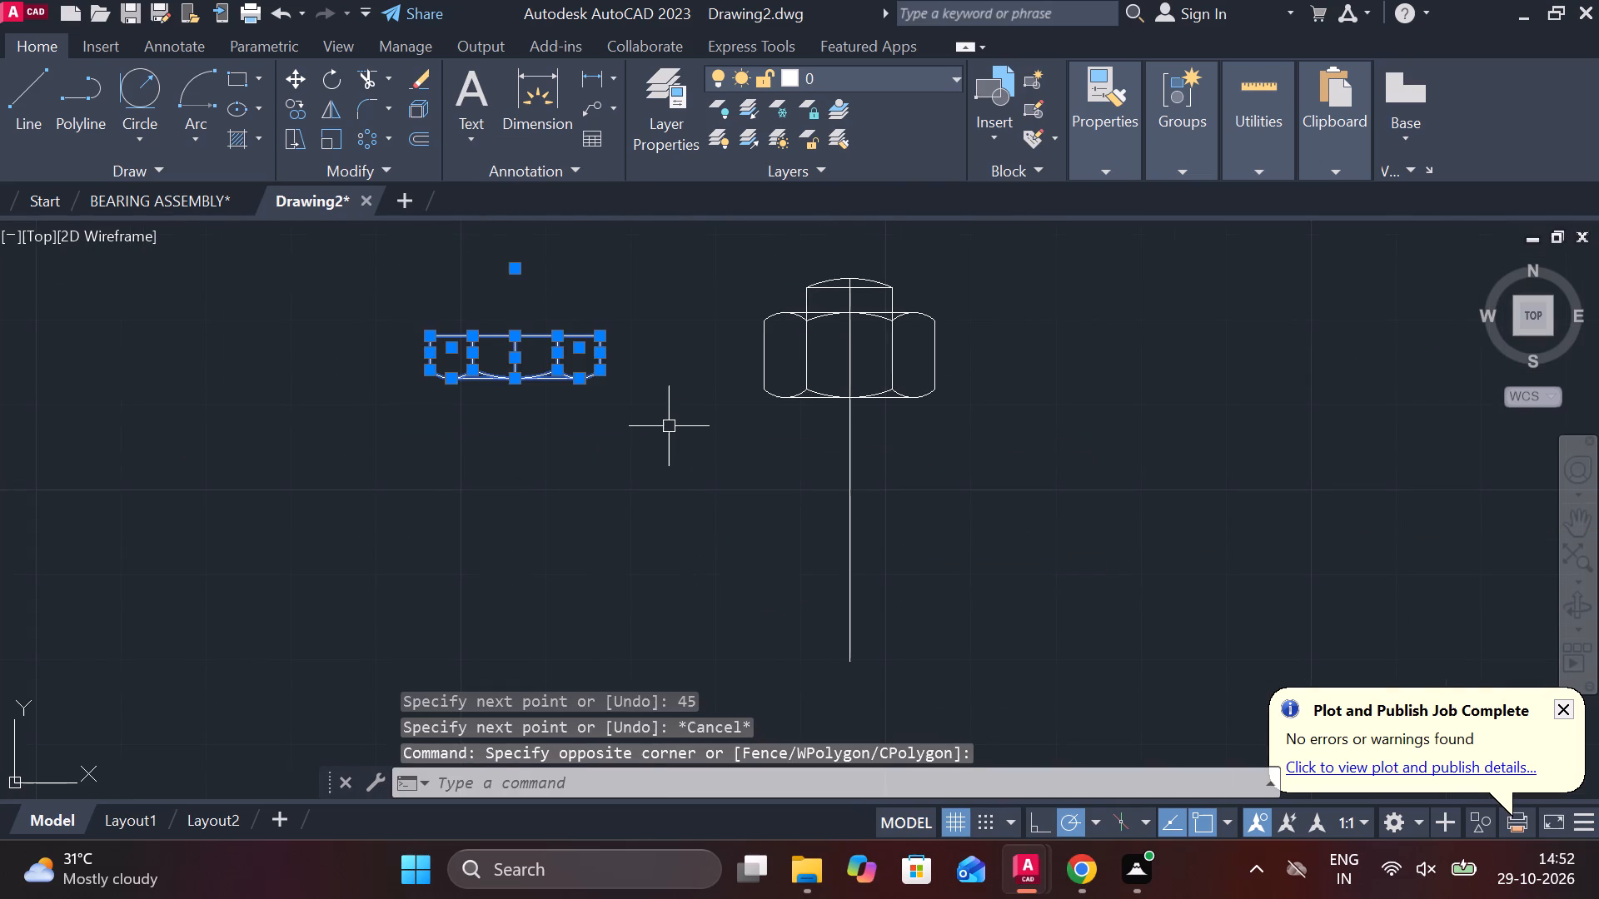
pyautogui.press('m')
pyautogui.press('Return')
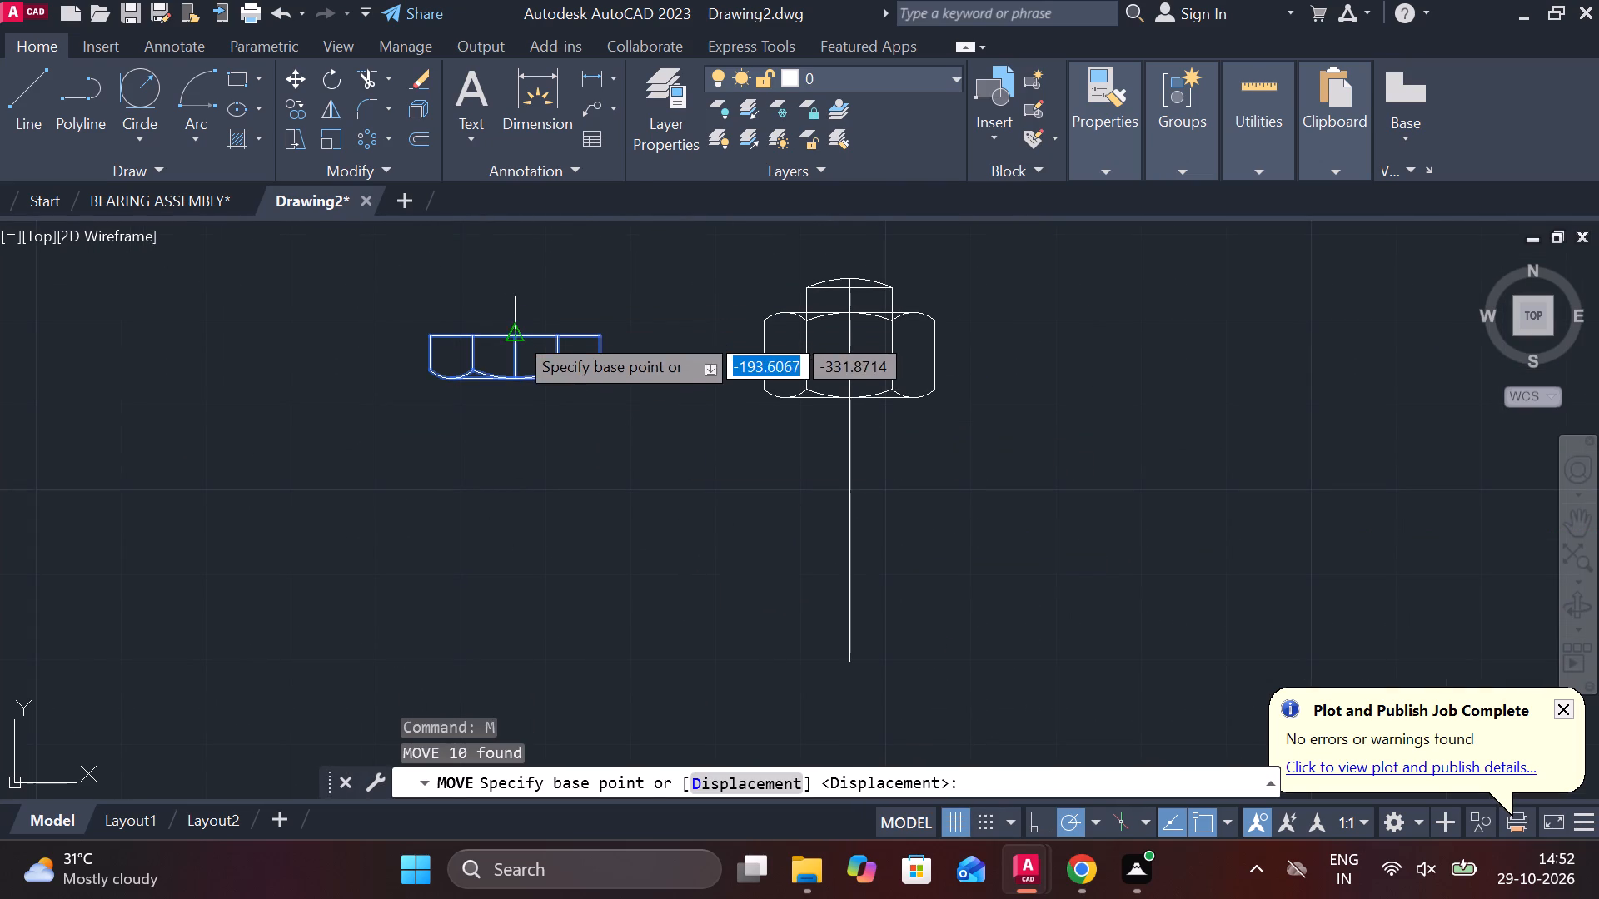
pyautogui.click(516, 333)
pyautogui.click(844, 668)
pyautogui.moveTo(979, 604); pyautogui.dragTo(974, 604, button='middle')
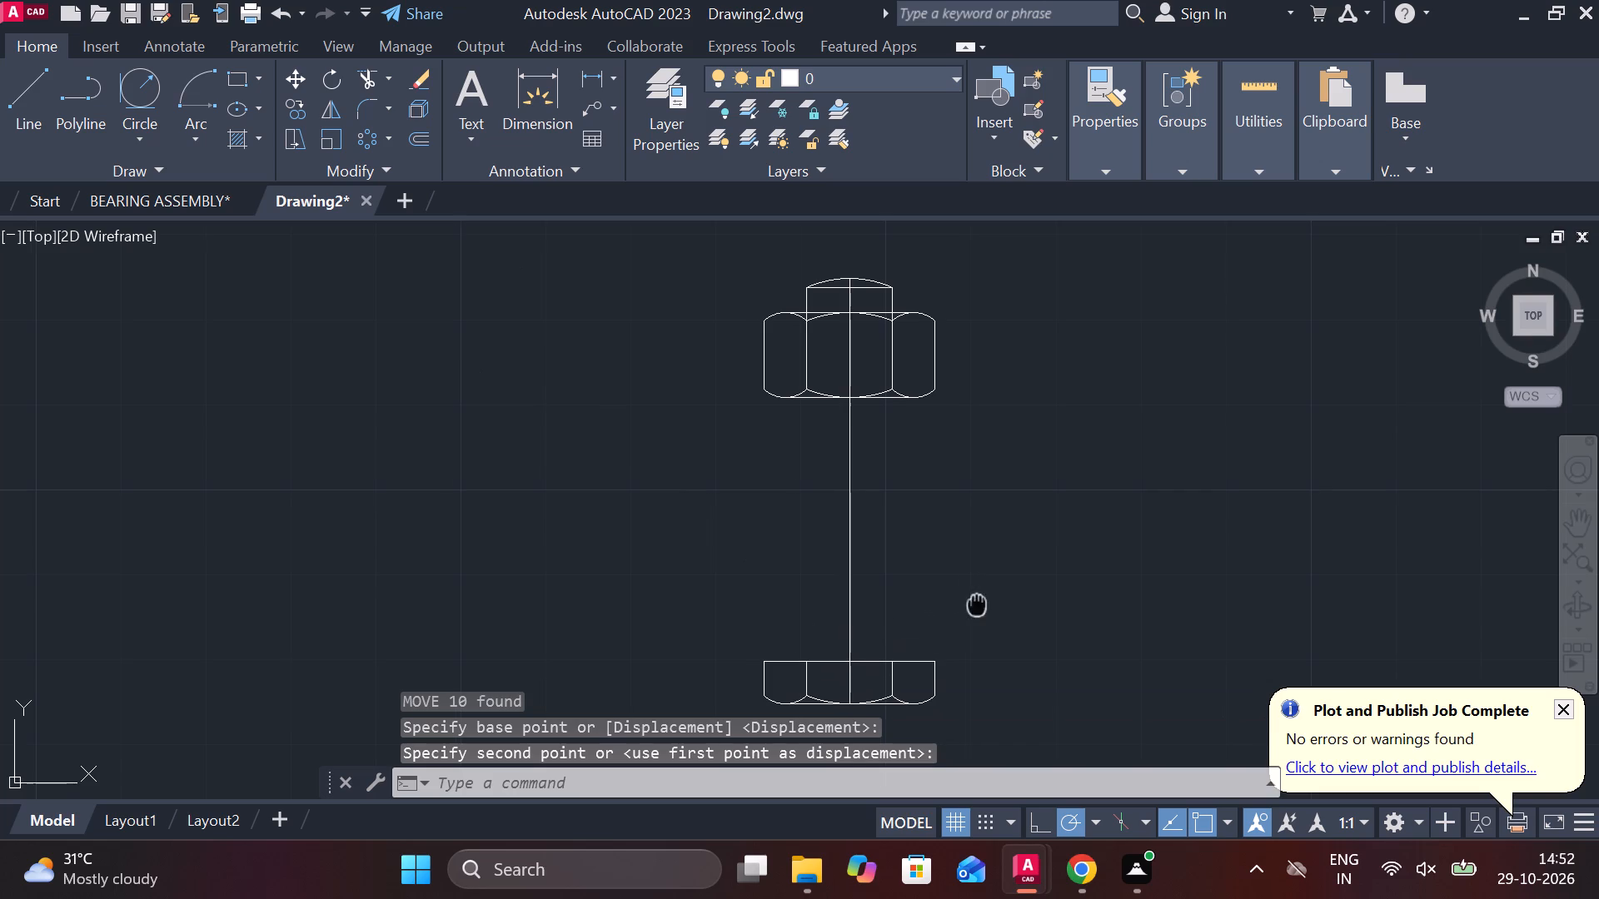
pyautogui.moveTo(974, 604); pyautogui.dragTo(944, 601, button='middle')
pyautogui.press('Escape')
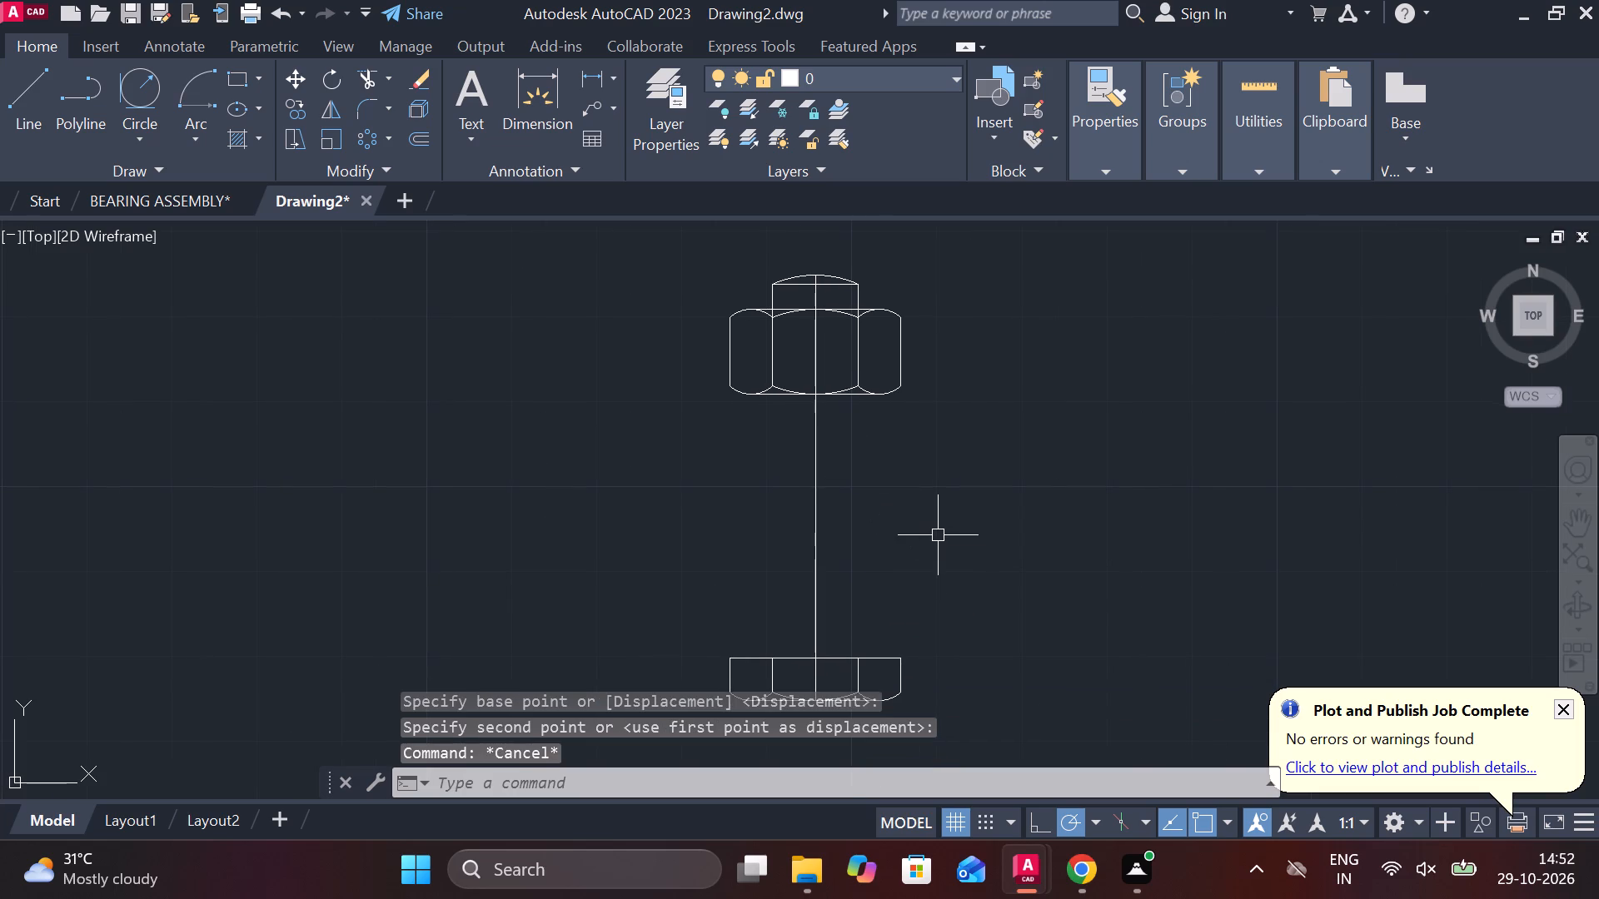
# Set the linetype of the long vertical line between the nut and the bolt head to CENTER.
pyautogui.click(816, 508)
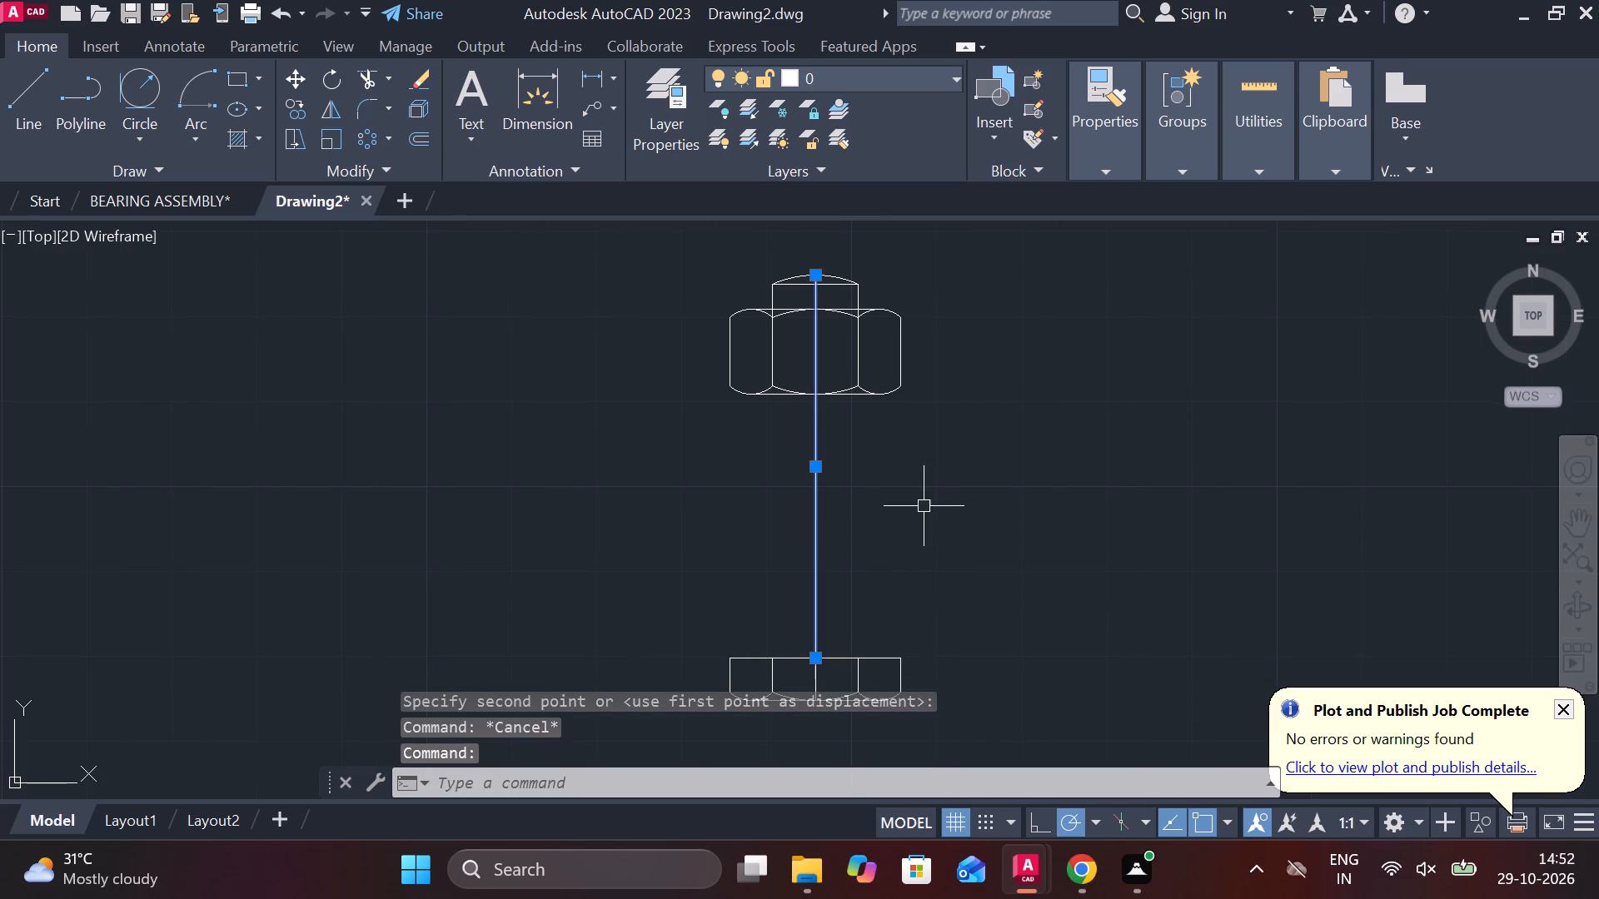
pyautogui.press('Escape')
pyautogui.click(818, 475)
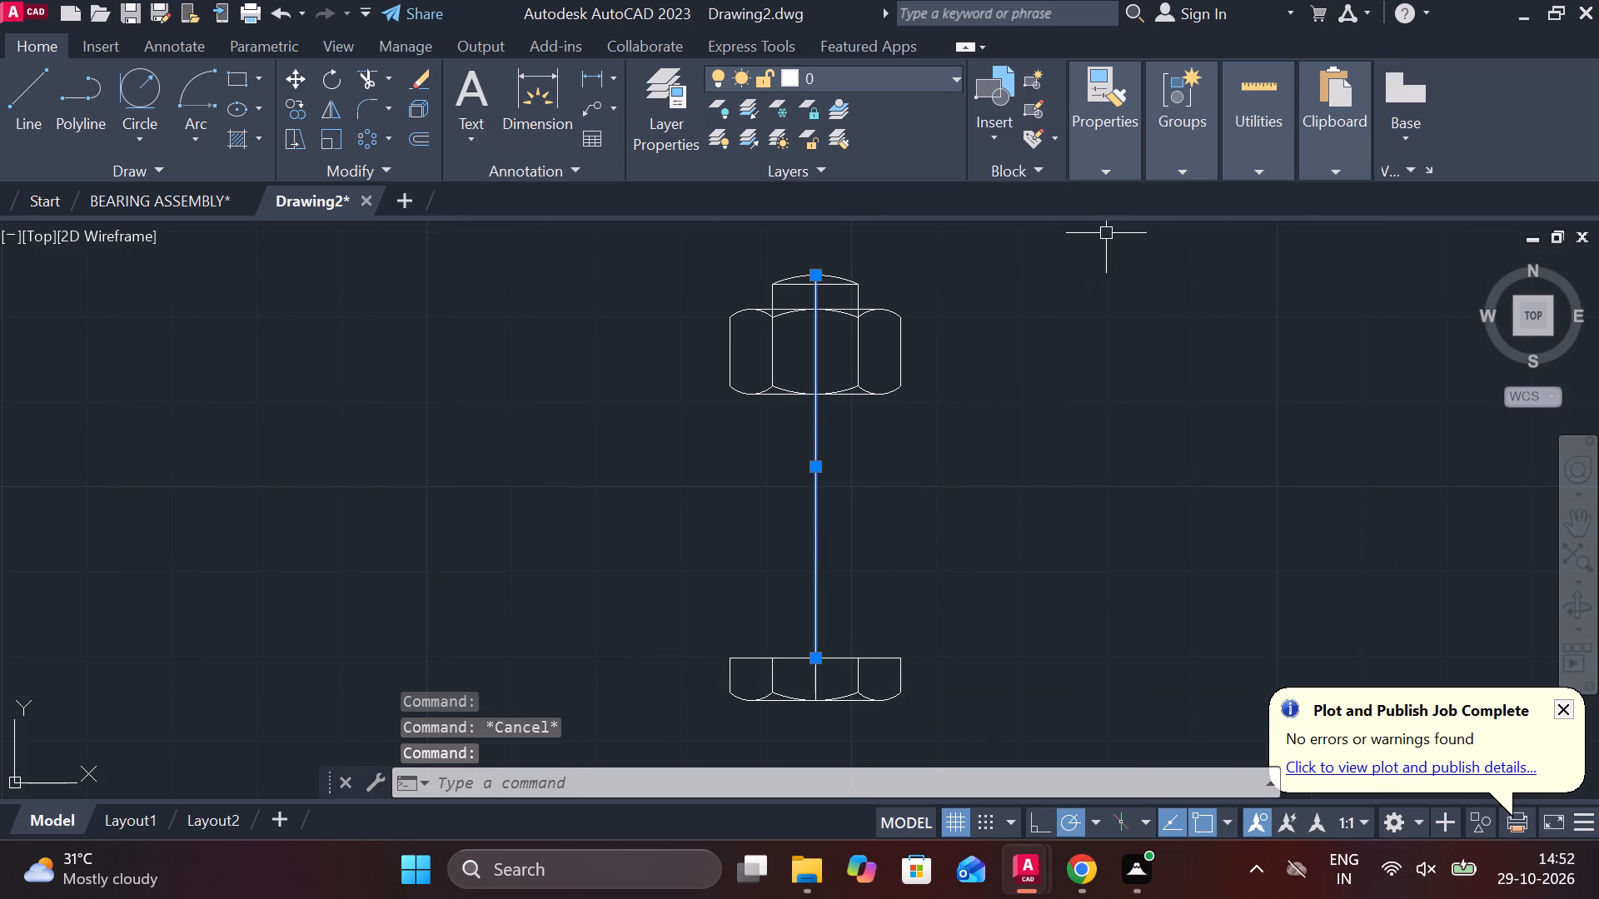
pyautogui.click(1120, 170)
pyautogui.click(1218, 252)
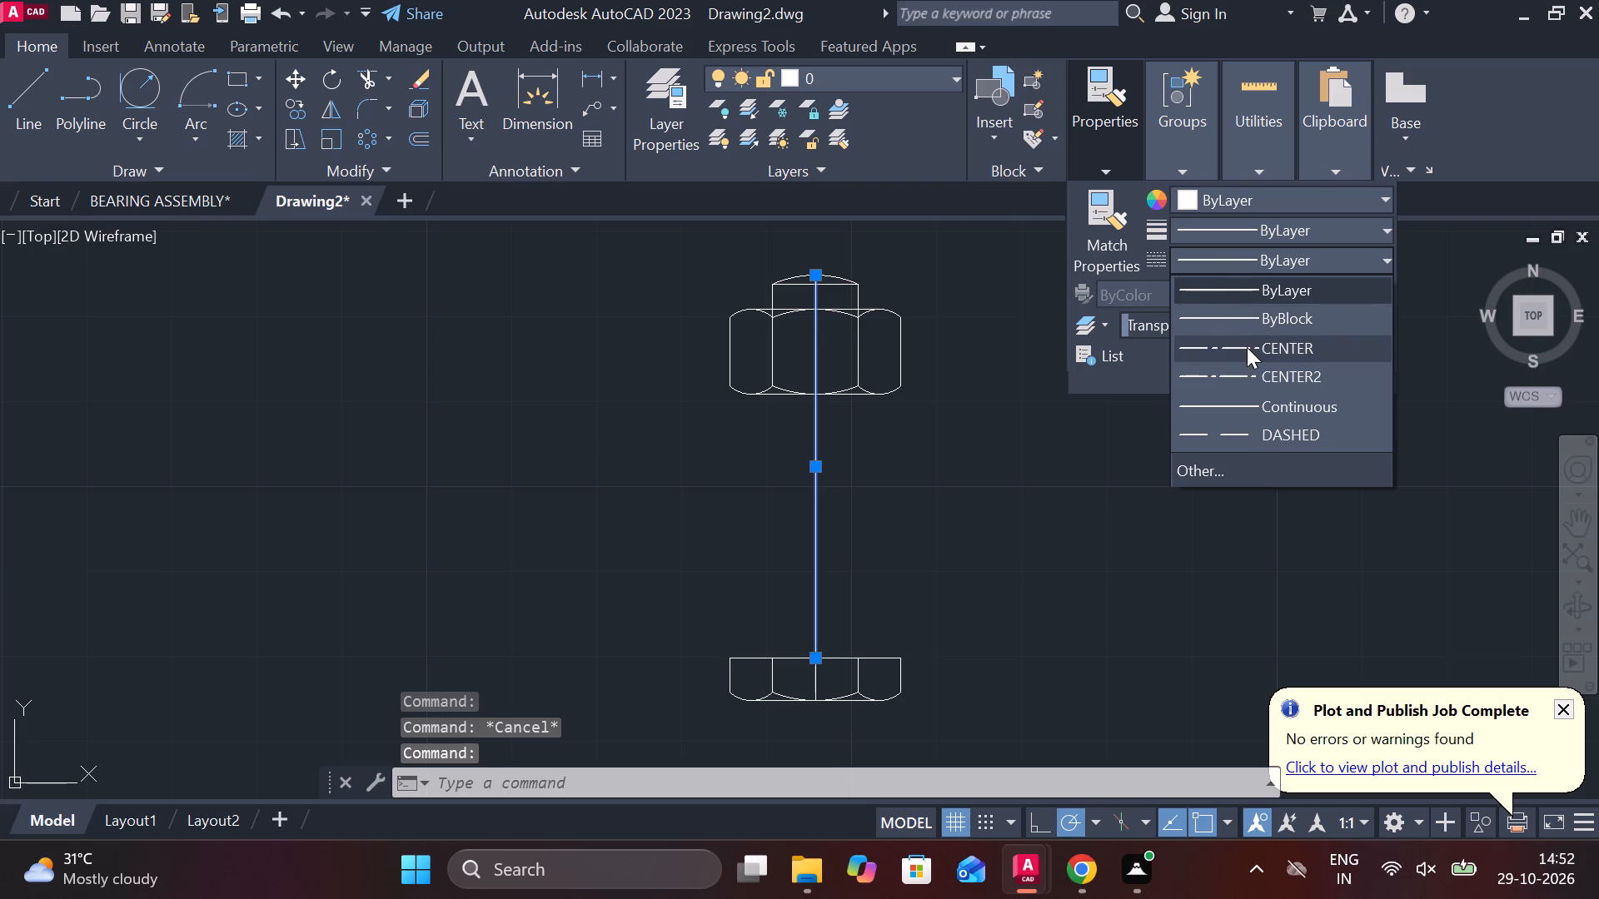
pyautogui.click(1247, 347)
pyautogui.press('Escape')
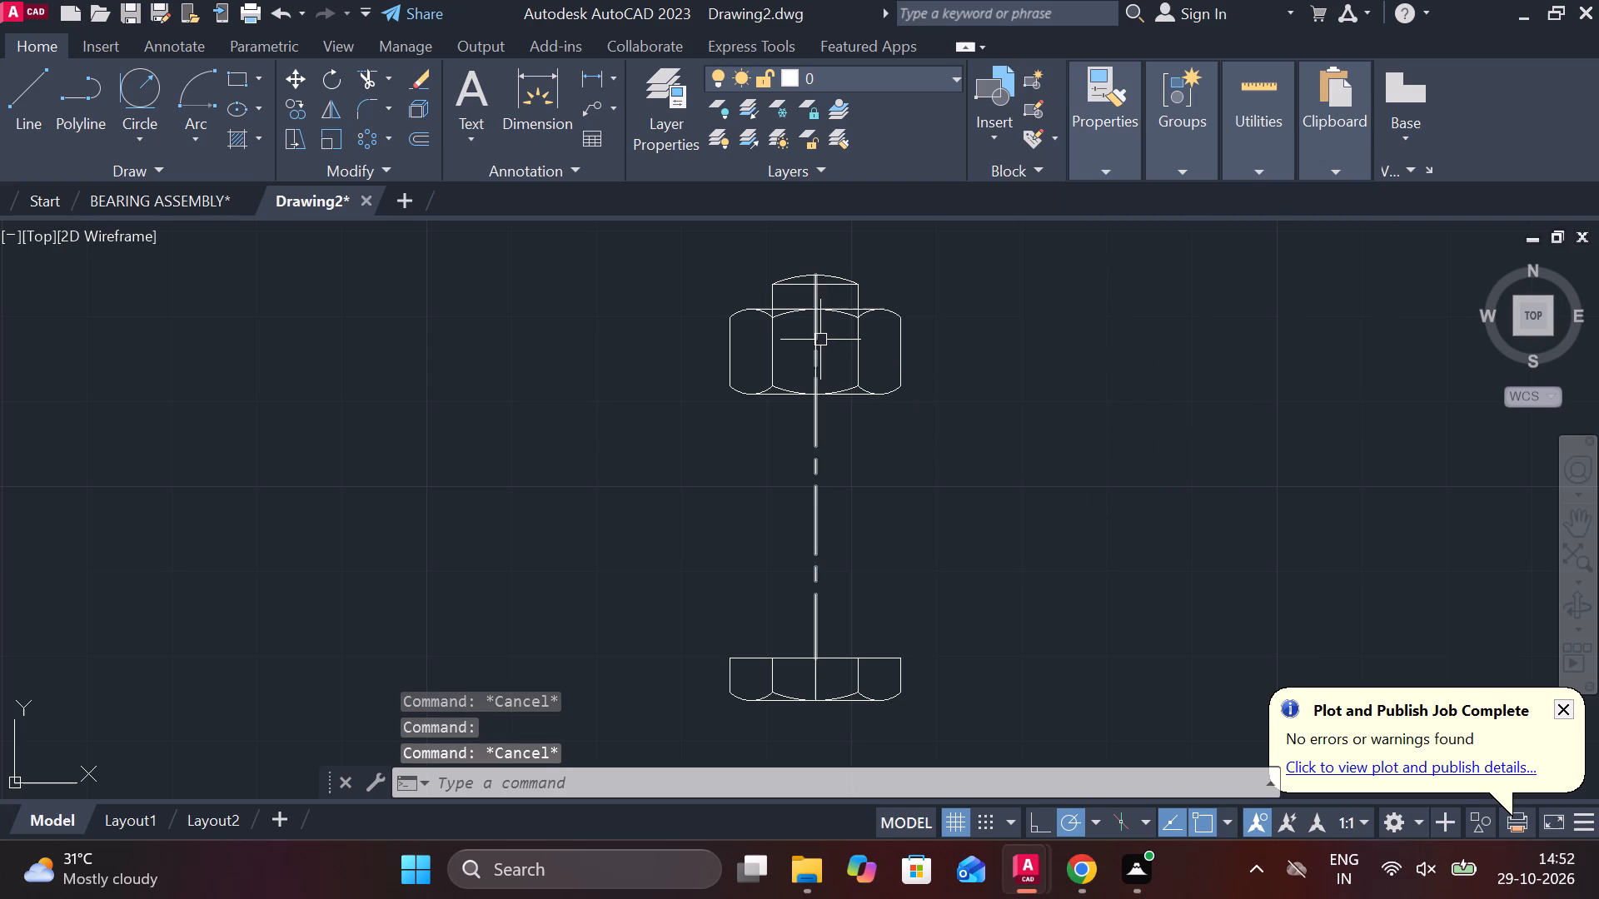
# Erase the long vertical centre line and the middle vertical edge of the full-height nut.
pyautogui.click(820, 340)
pyautogui.write('E')
pyautogui.press('space')
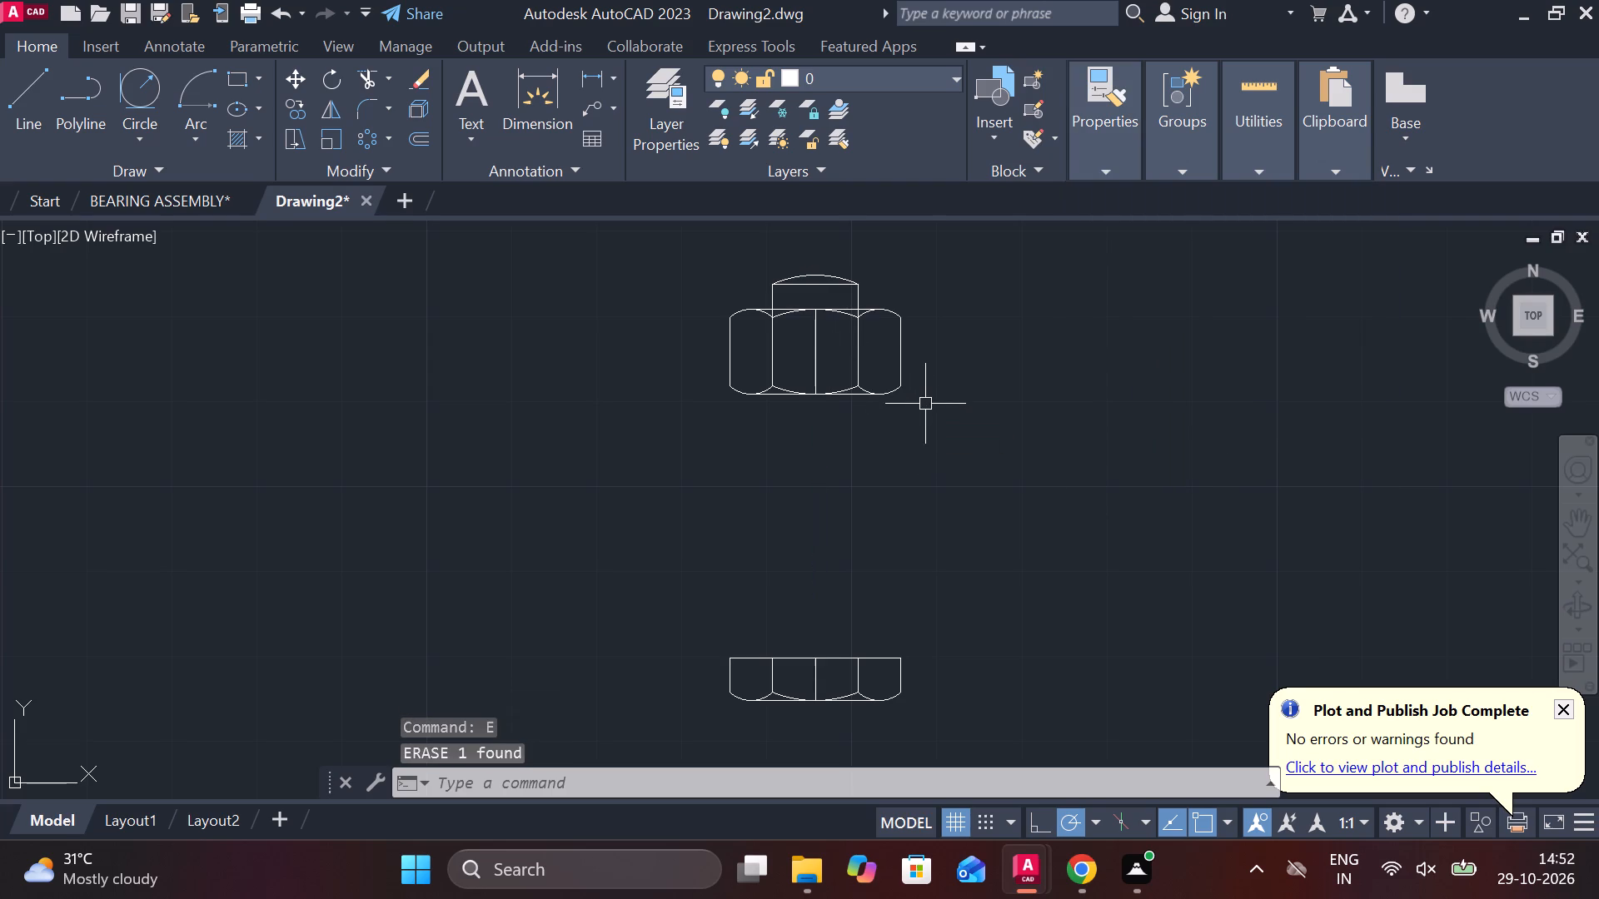
pyautogui.click(818, 346)
pyautogui.write('E')
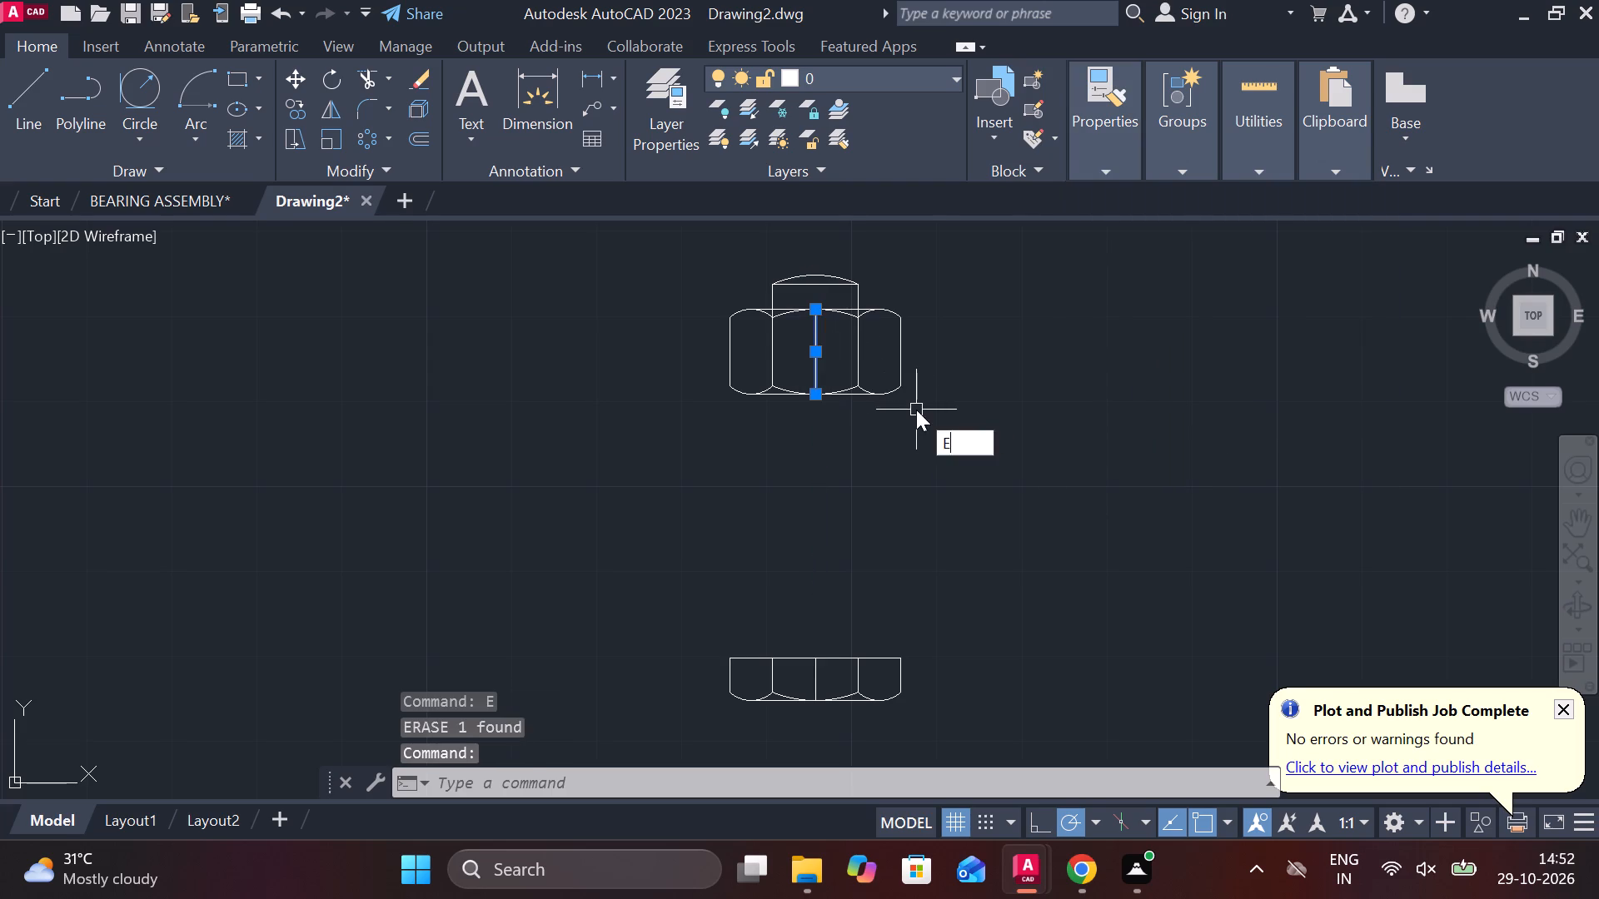
pyautogui.press('space')
# Draw a vertical line from the midpoint of the bolt end's arc to the midpoint of the bolt head's top edge.
pyautogui.press('l')
pyautogui.press('Return')
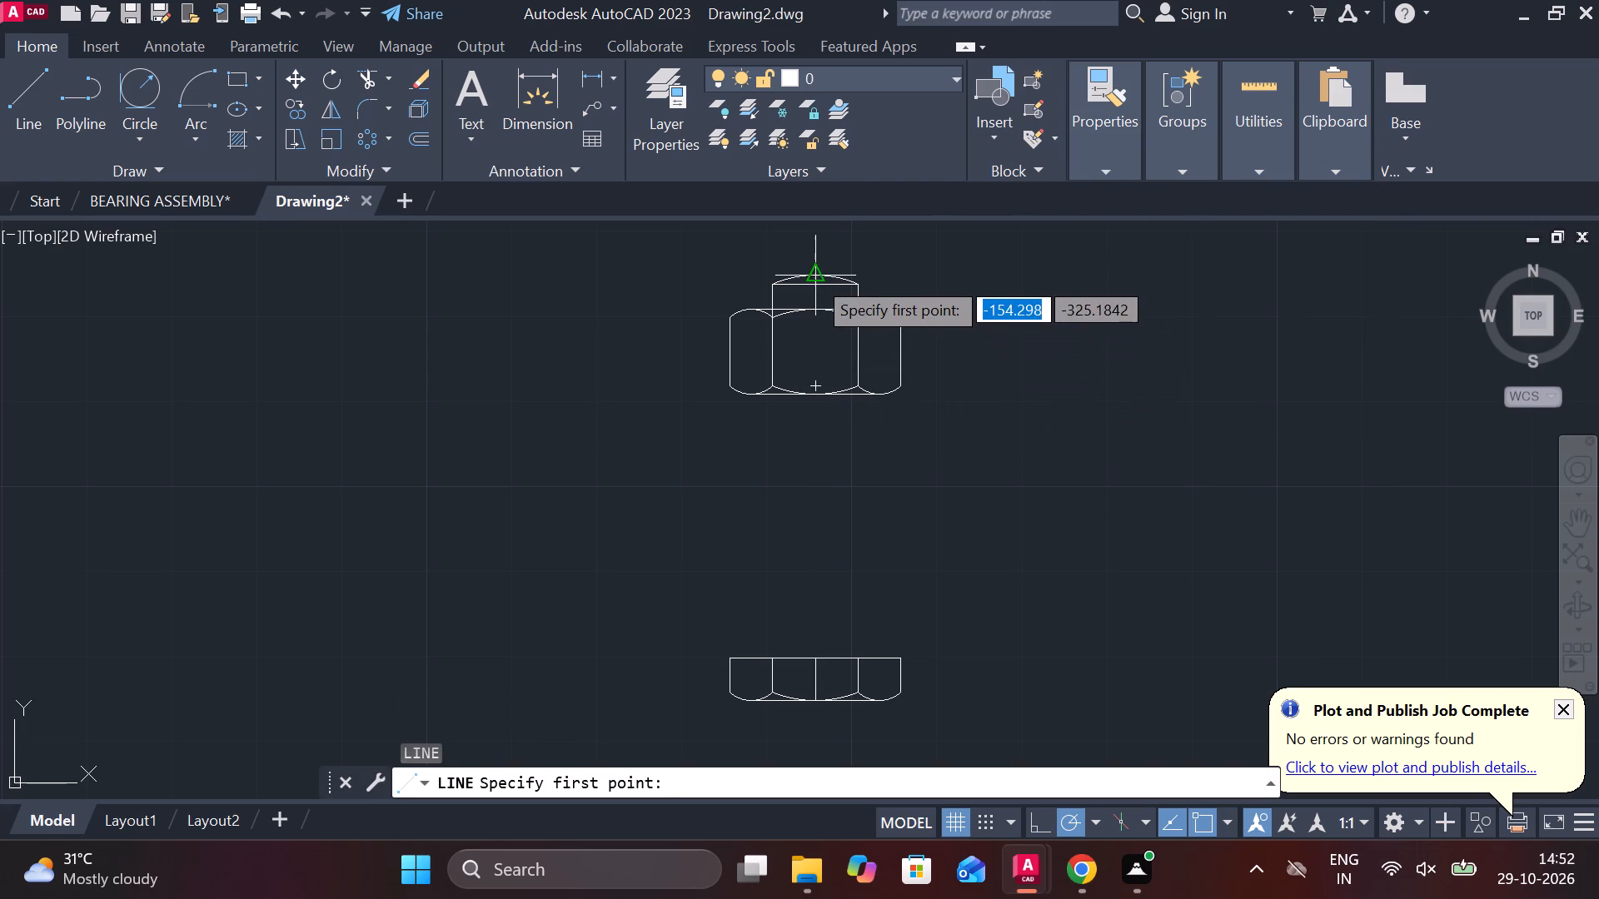
pyautogui.click(814, 276)
pyautogui.click(816, 655)
pyautogui.press('Escape')
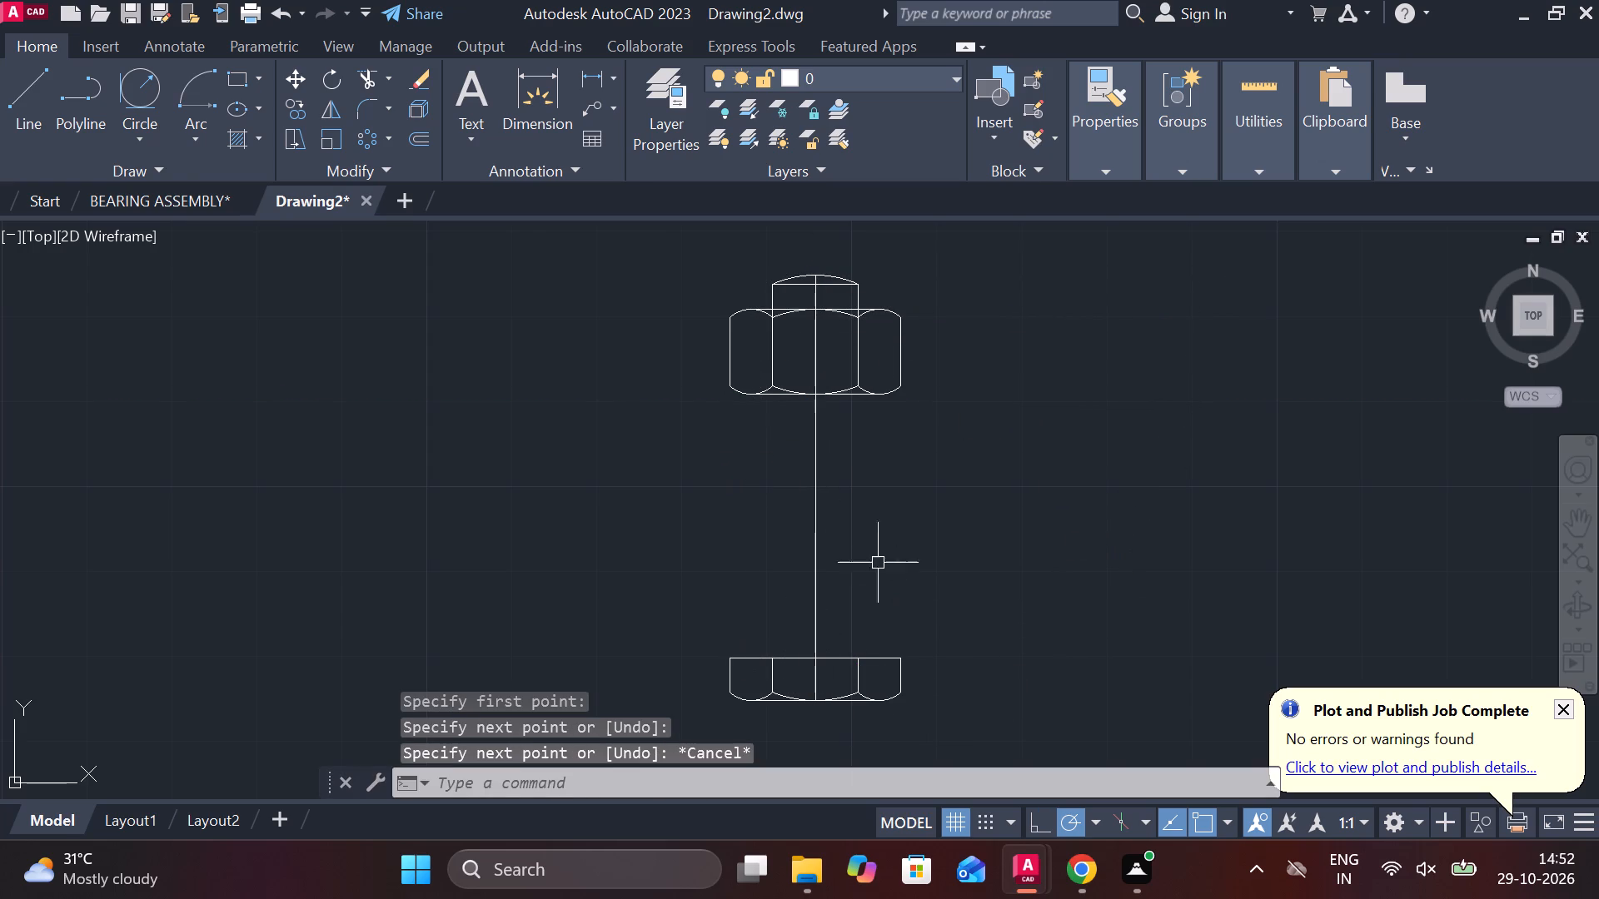
# Set the linetype of the new vertical line through the nut and shank to CENTER.
pyautogui.click(818, 469)
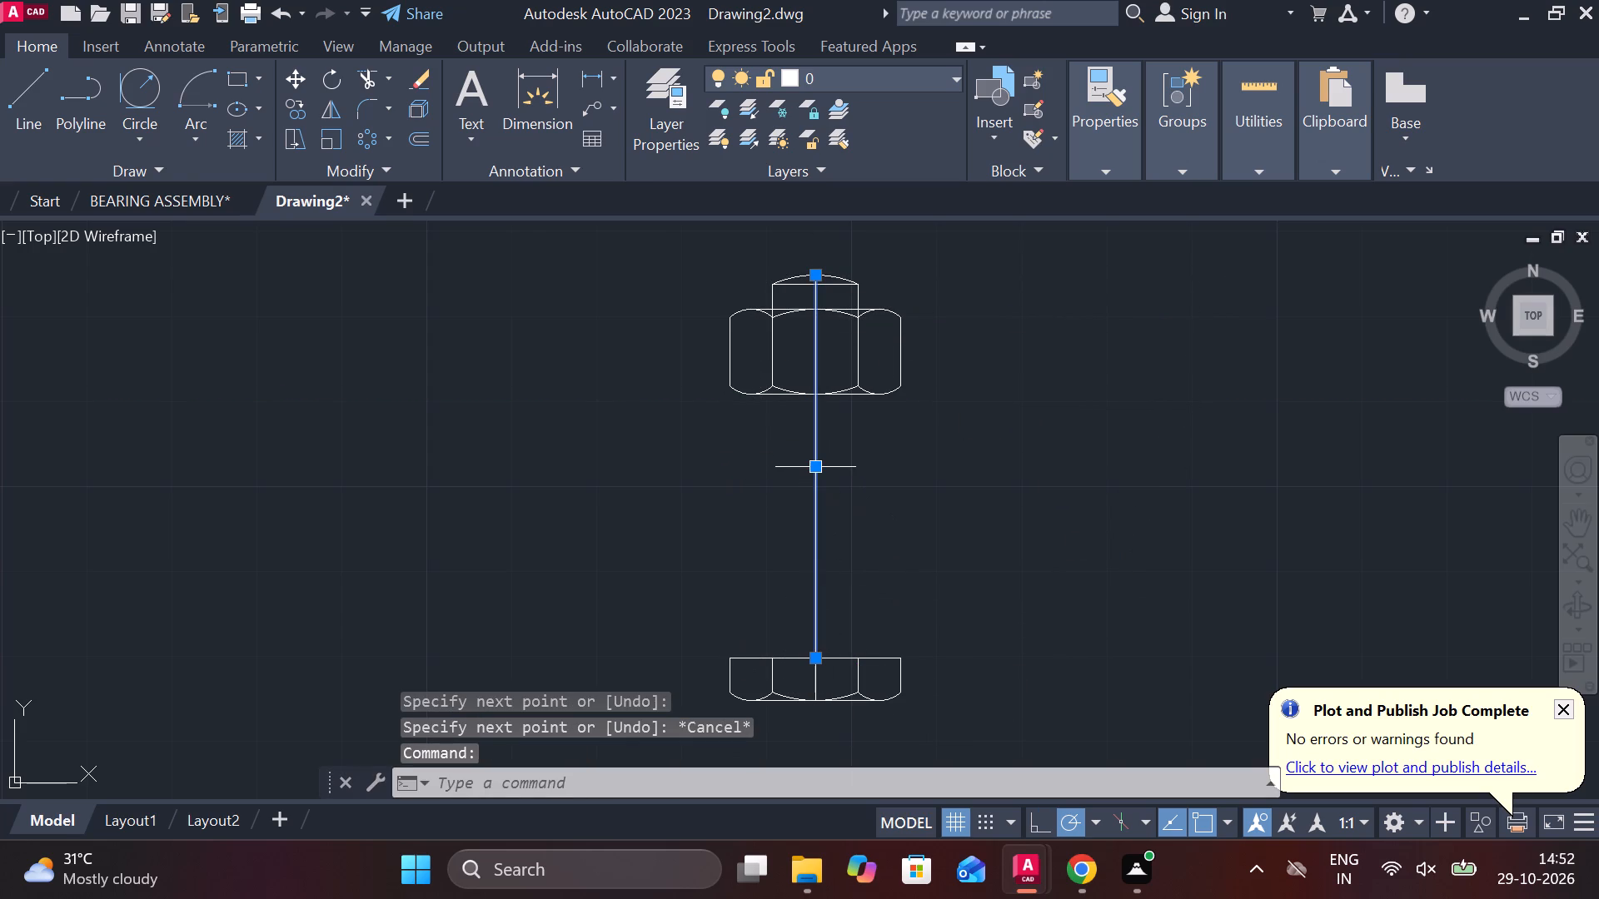
pyautogui.click(1128, 165)
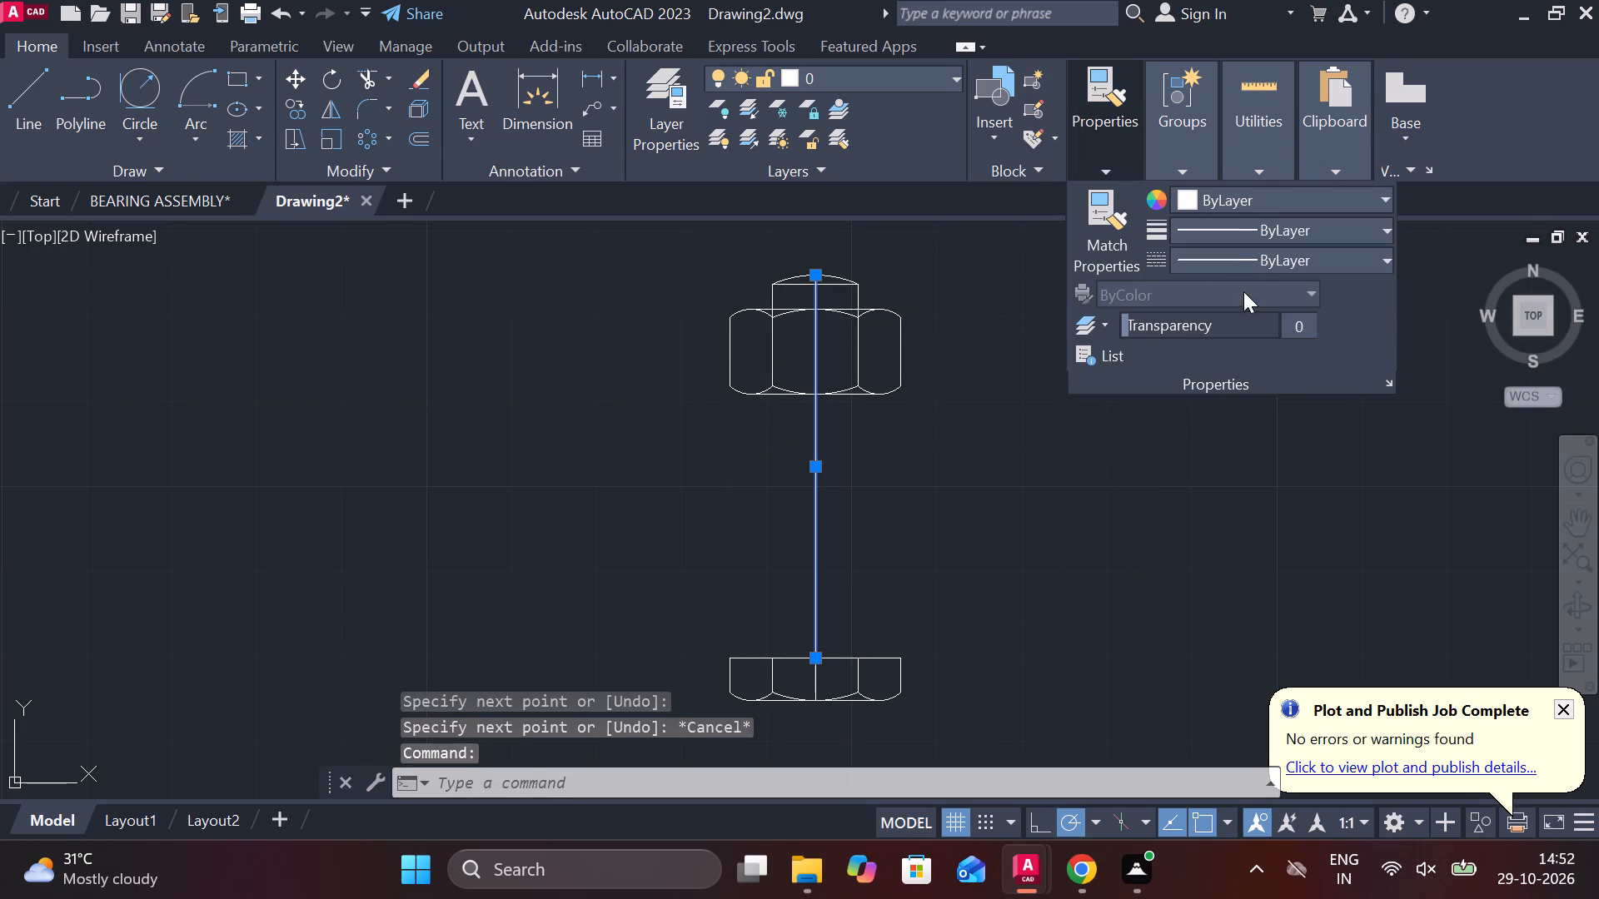
pyautogui.click(1236, 258)
pyautogui.click(1222, 339)
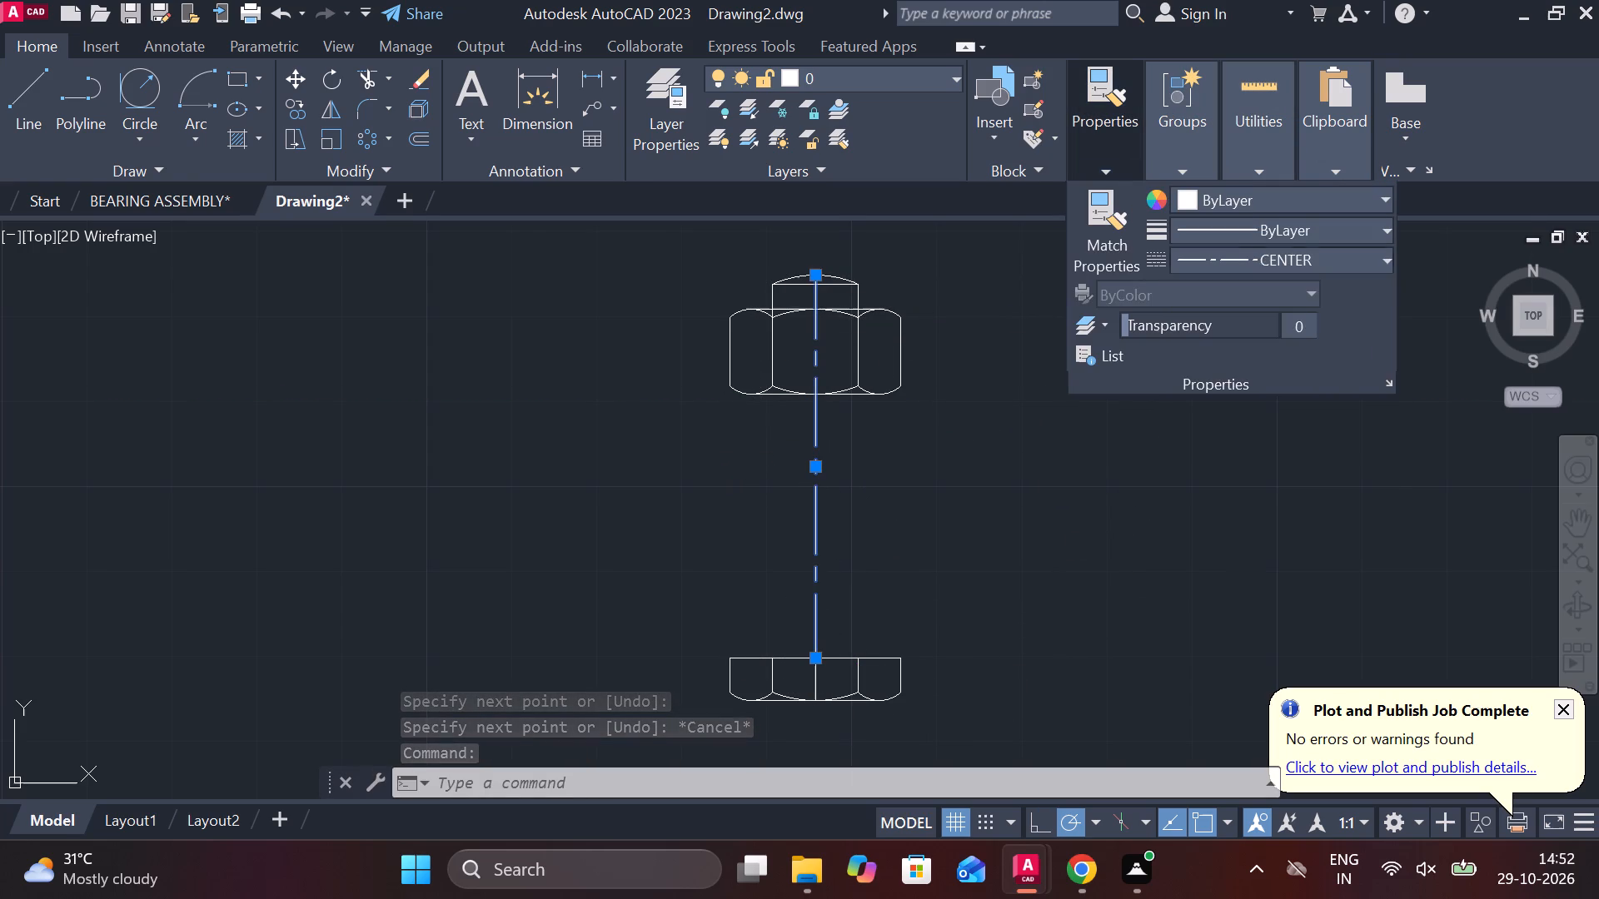
pyautogui.press('Escape')
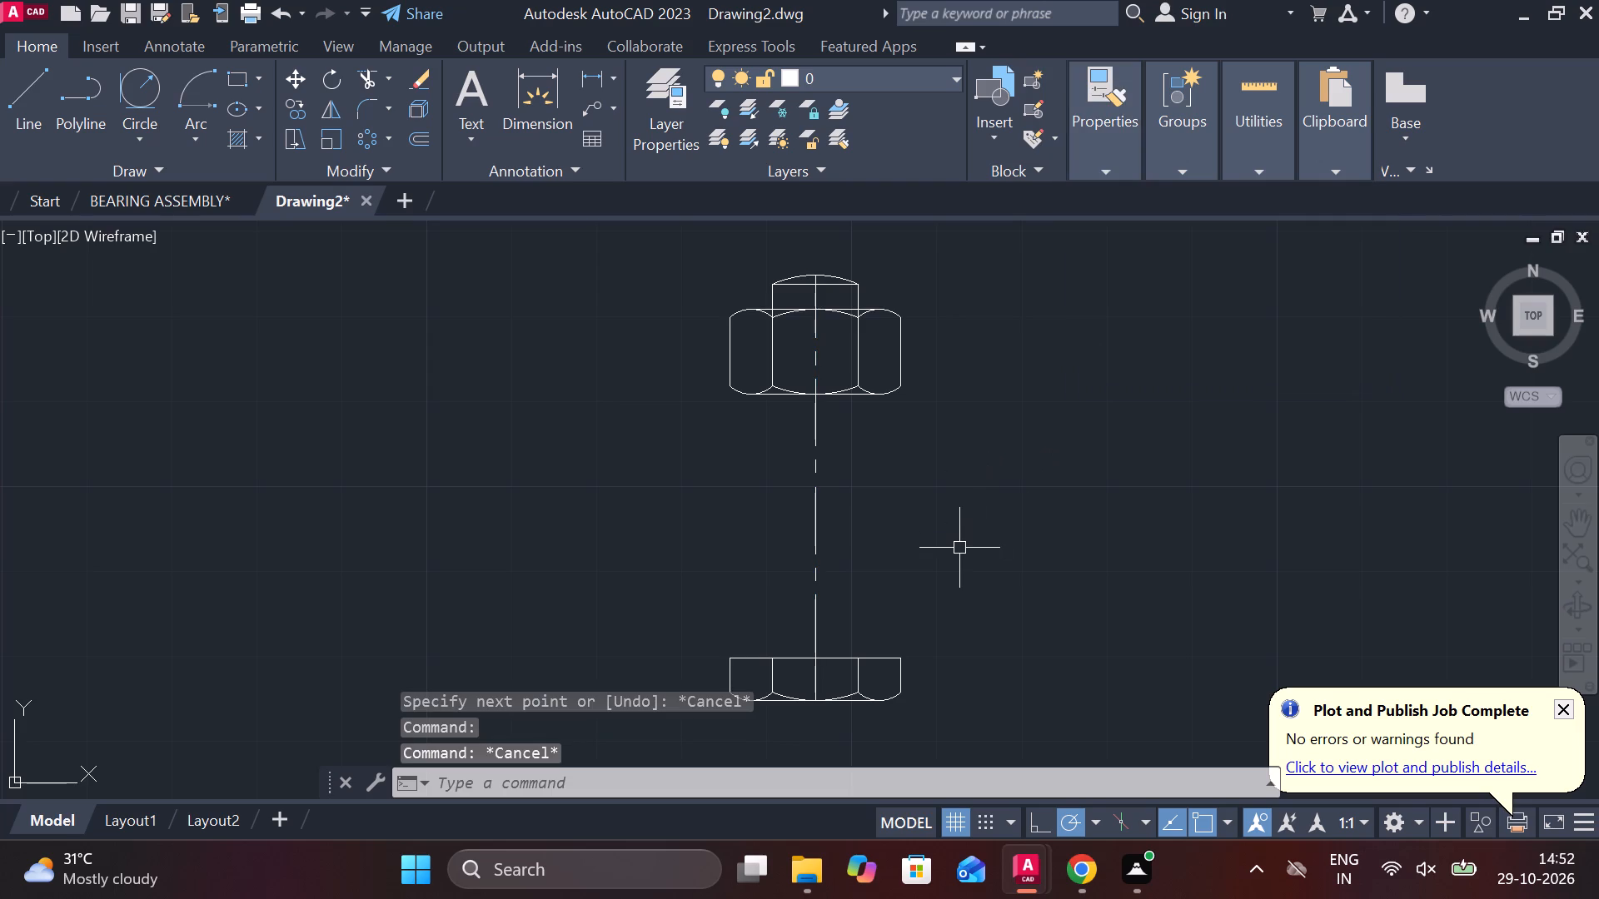
# Draw the bolt shank's two vertical sides from the nut's lower inner corners to the bolt head's top edge.
pyautogui.press('l')
pyautogui.press('Return')
pyautogui.click(859, 387)
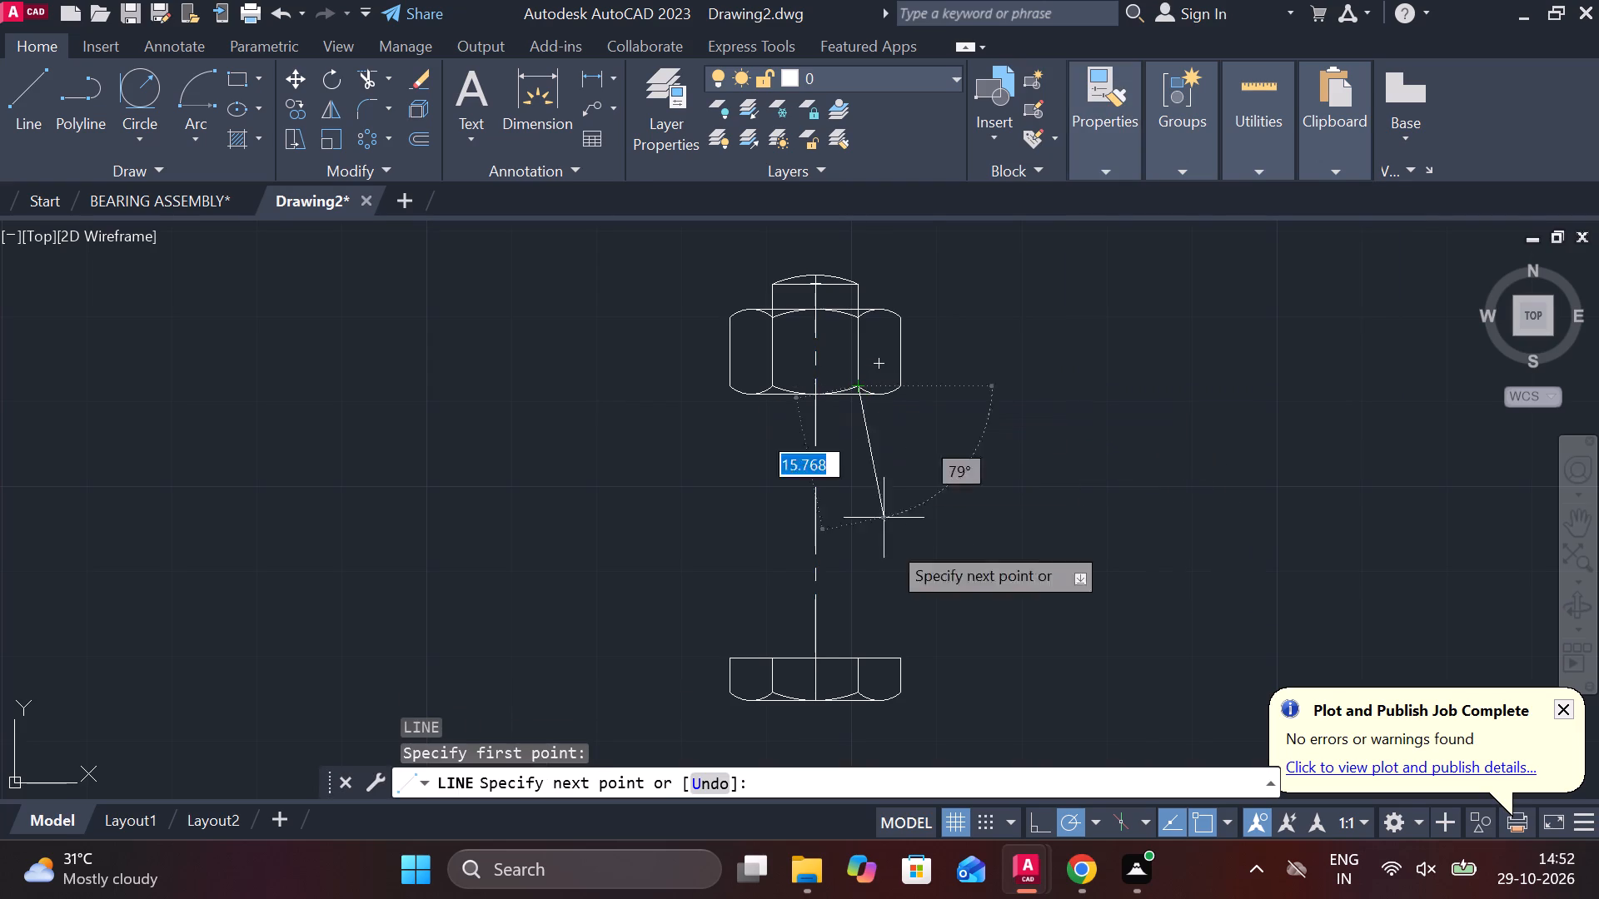
pyautogui.click(858, 655)
pyautogui.press('Escape')
pyautogui.press('space')
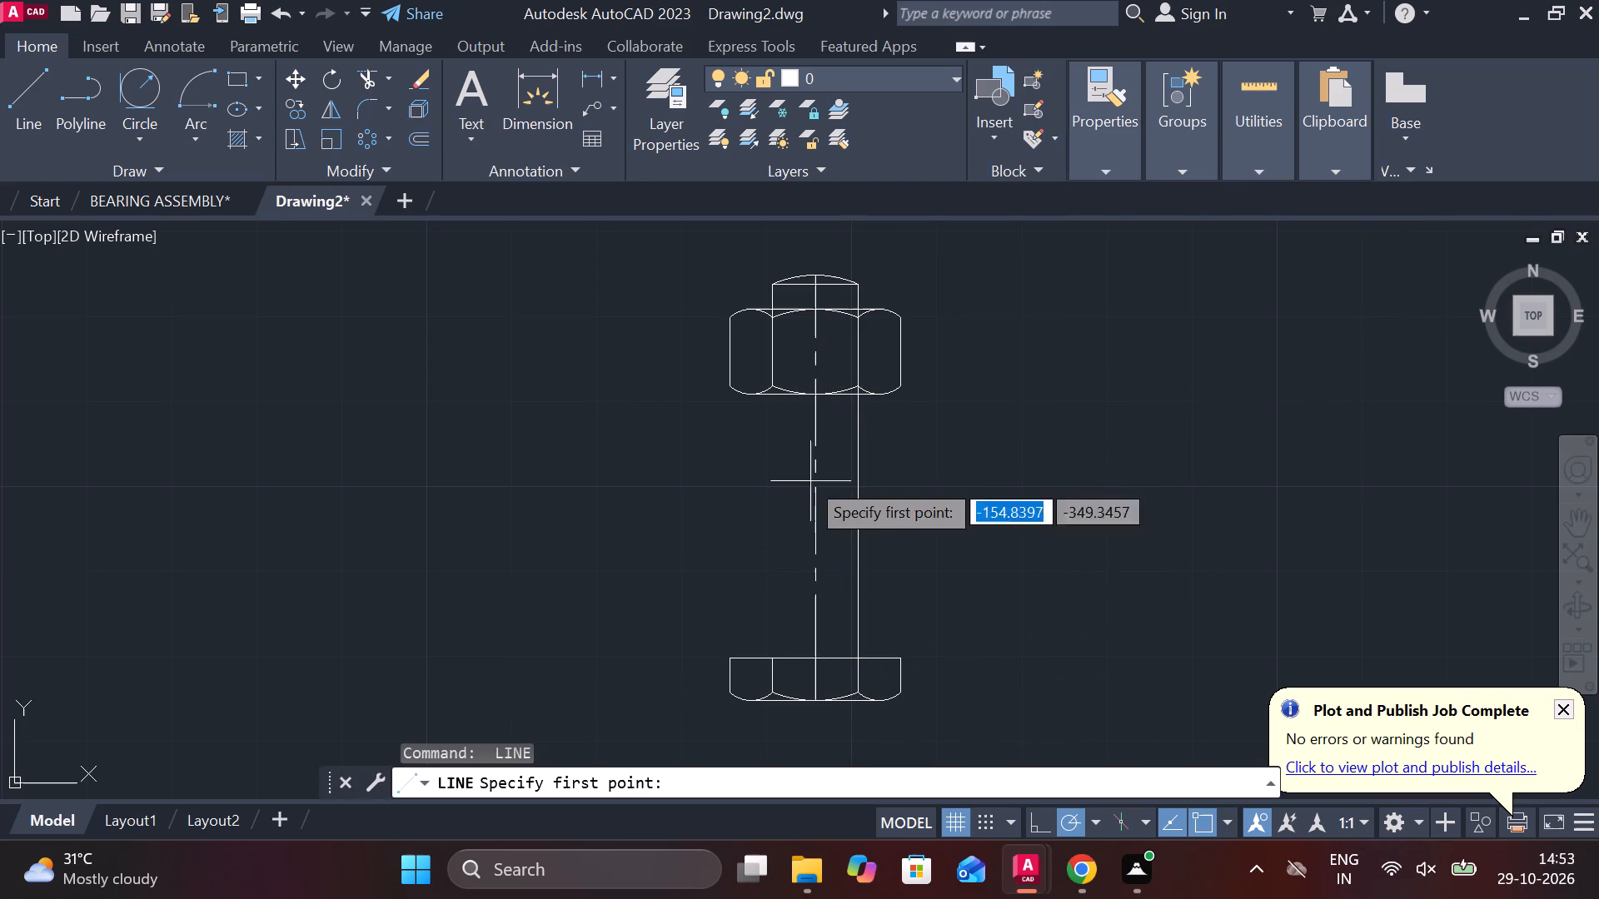
pyautogui.click(778, 391)
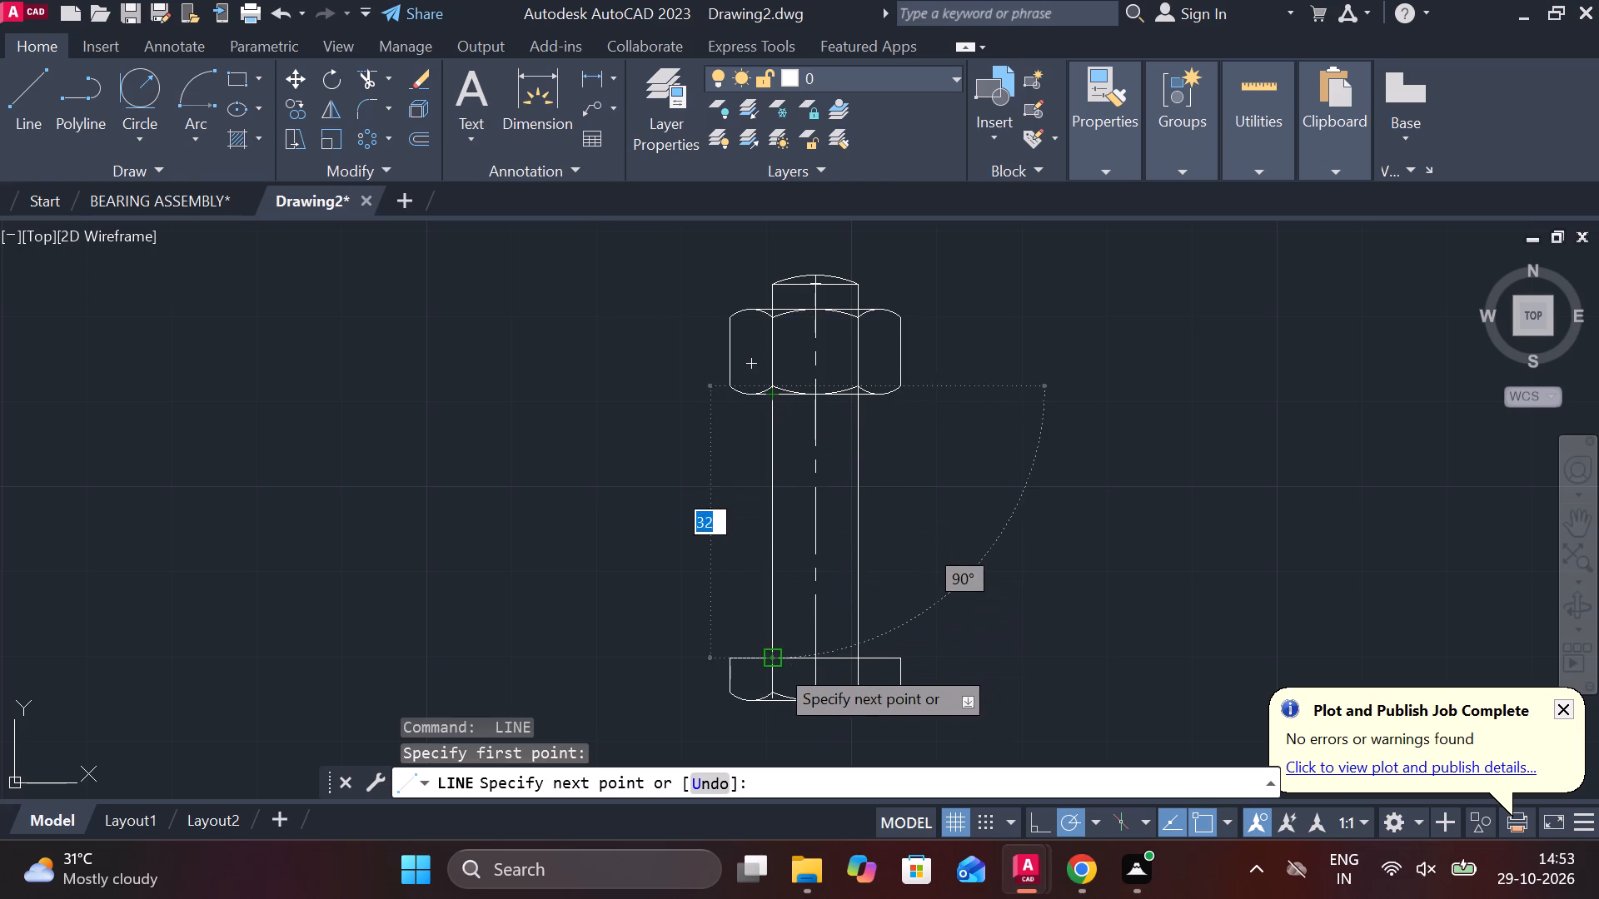
pyautogui.click(776, 665)
pyautogui.press('Escape')
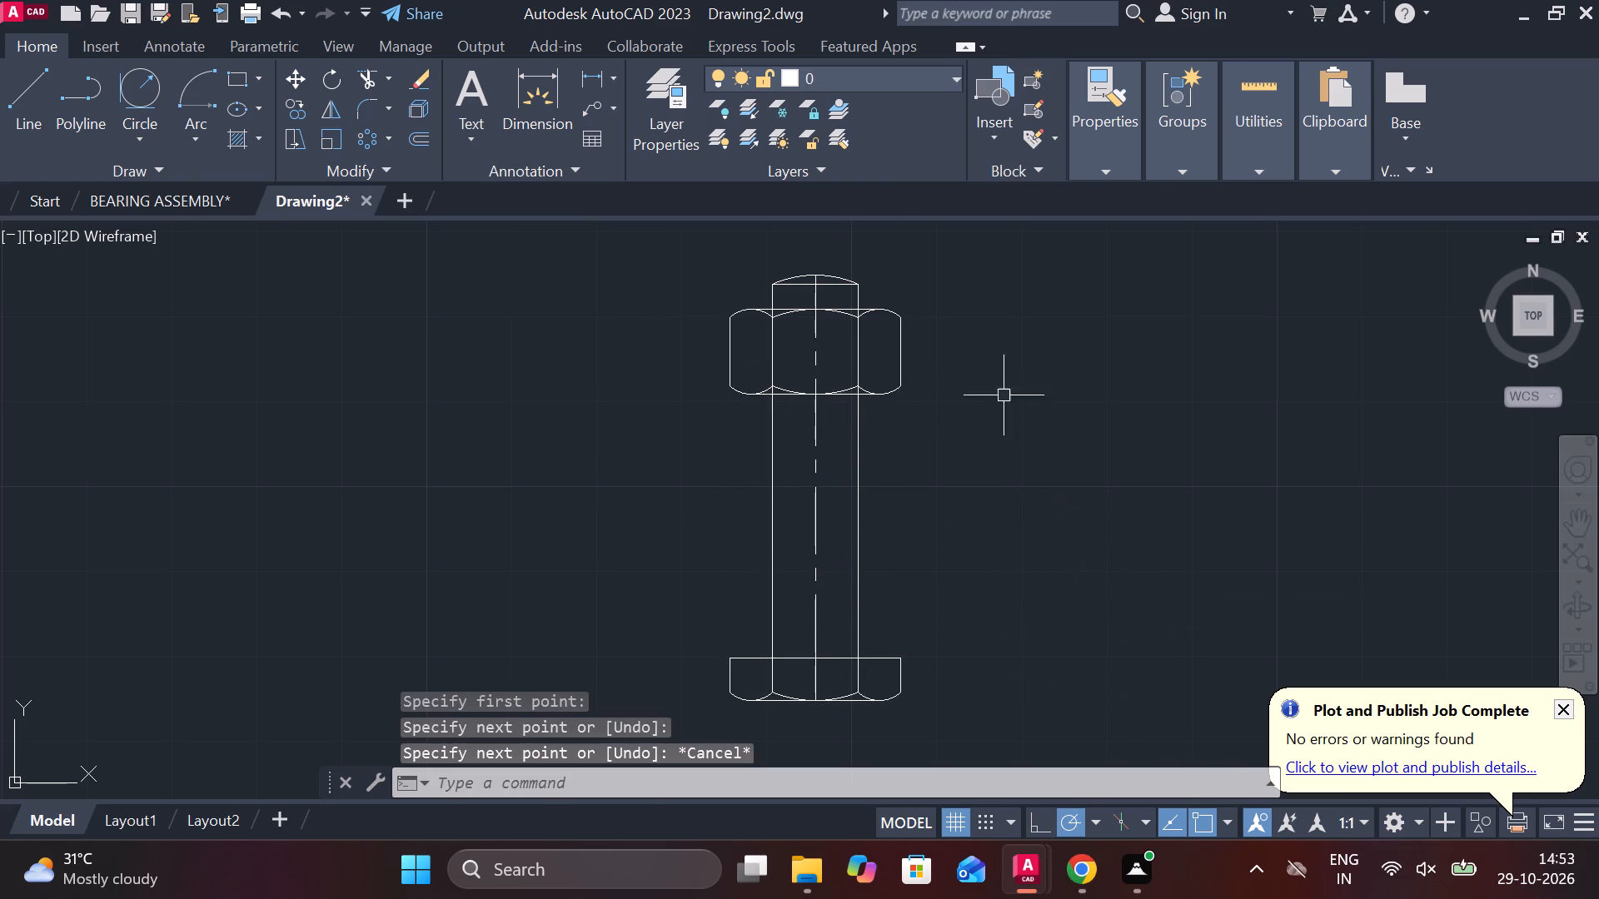
pyautogui.click(600, 66)
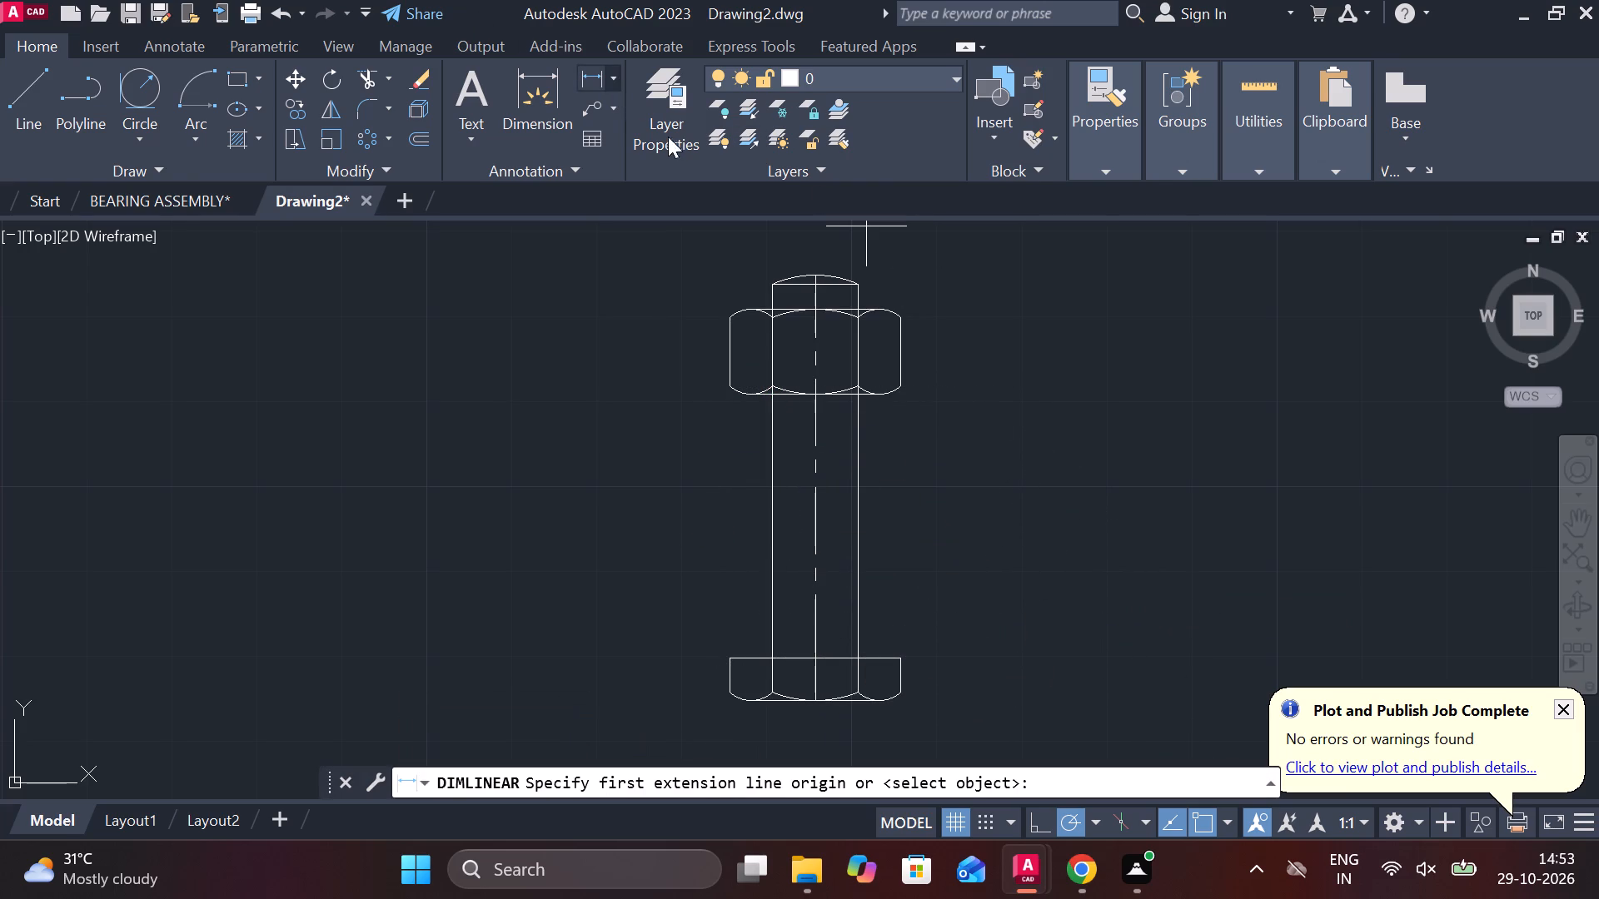
pyautogui.press('Escape')
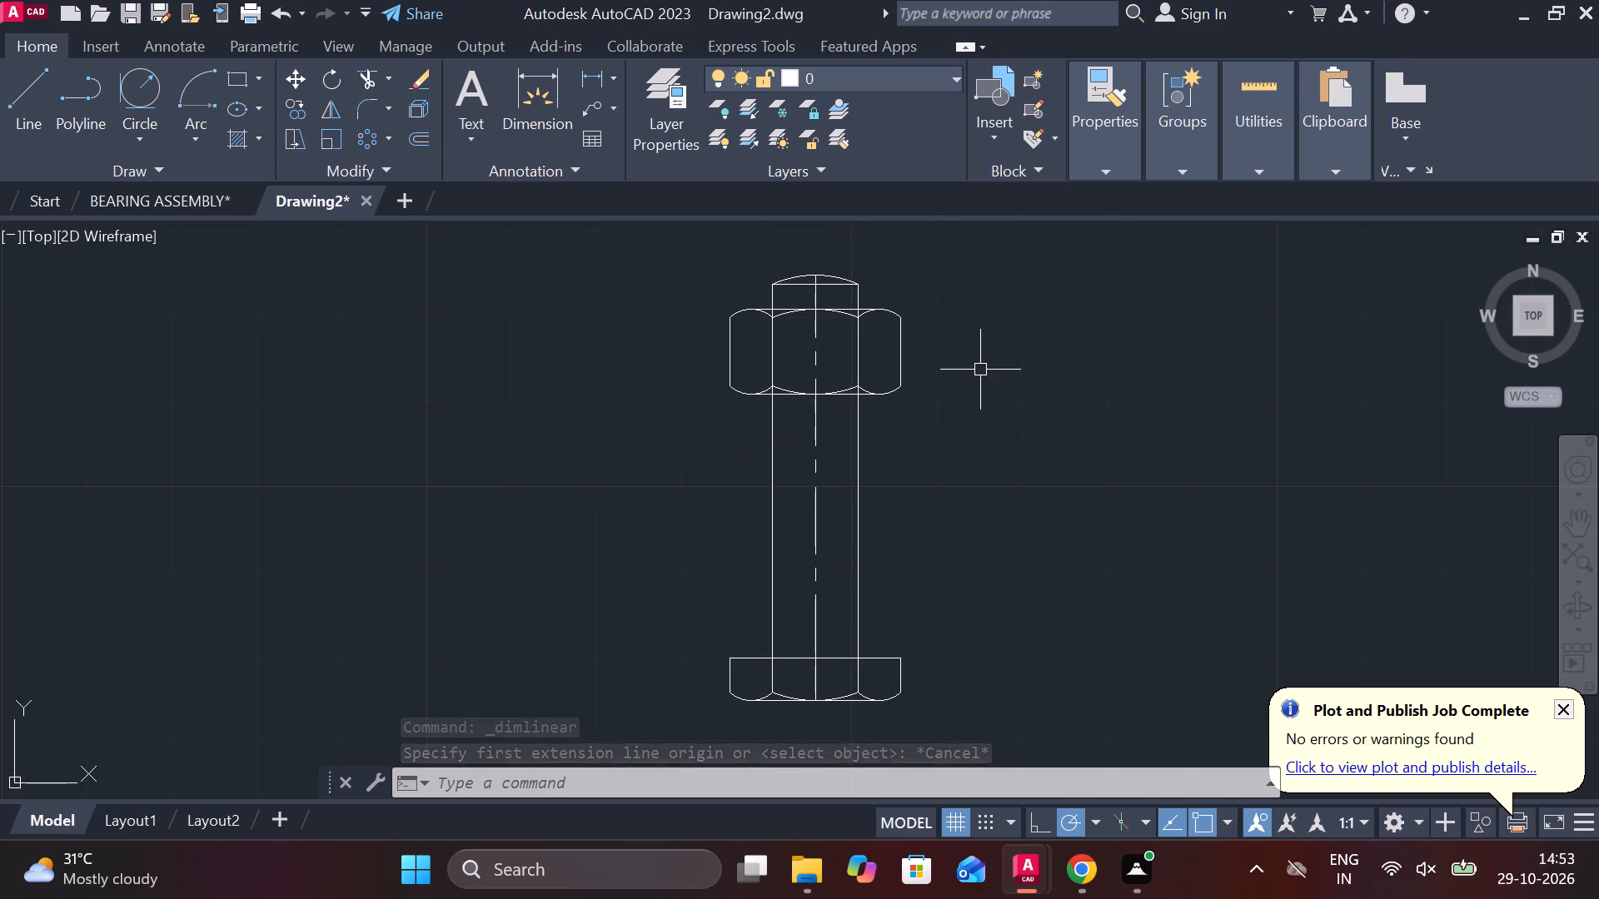
# Draw a horizontal reference line to the right from the midpoint of the bolt end's arc.
pyautogui.press('l')
pyautogui.press('Return')
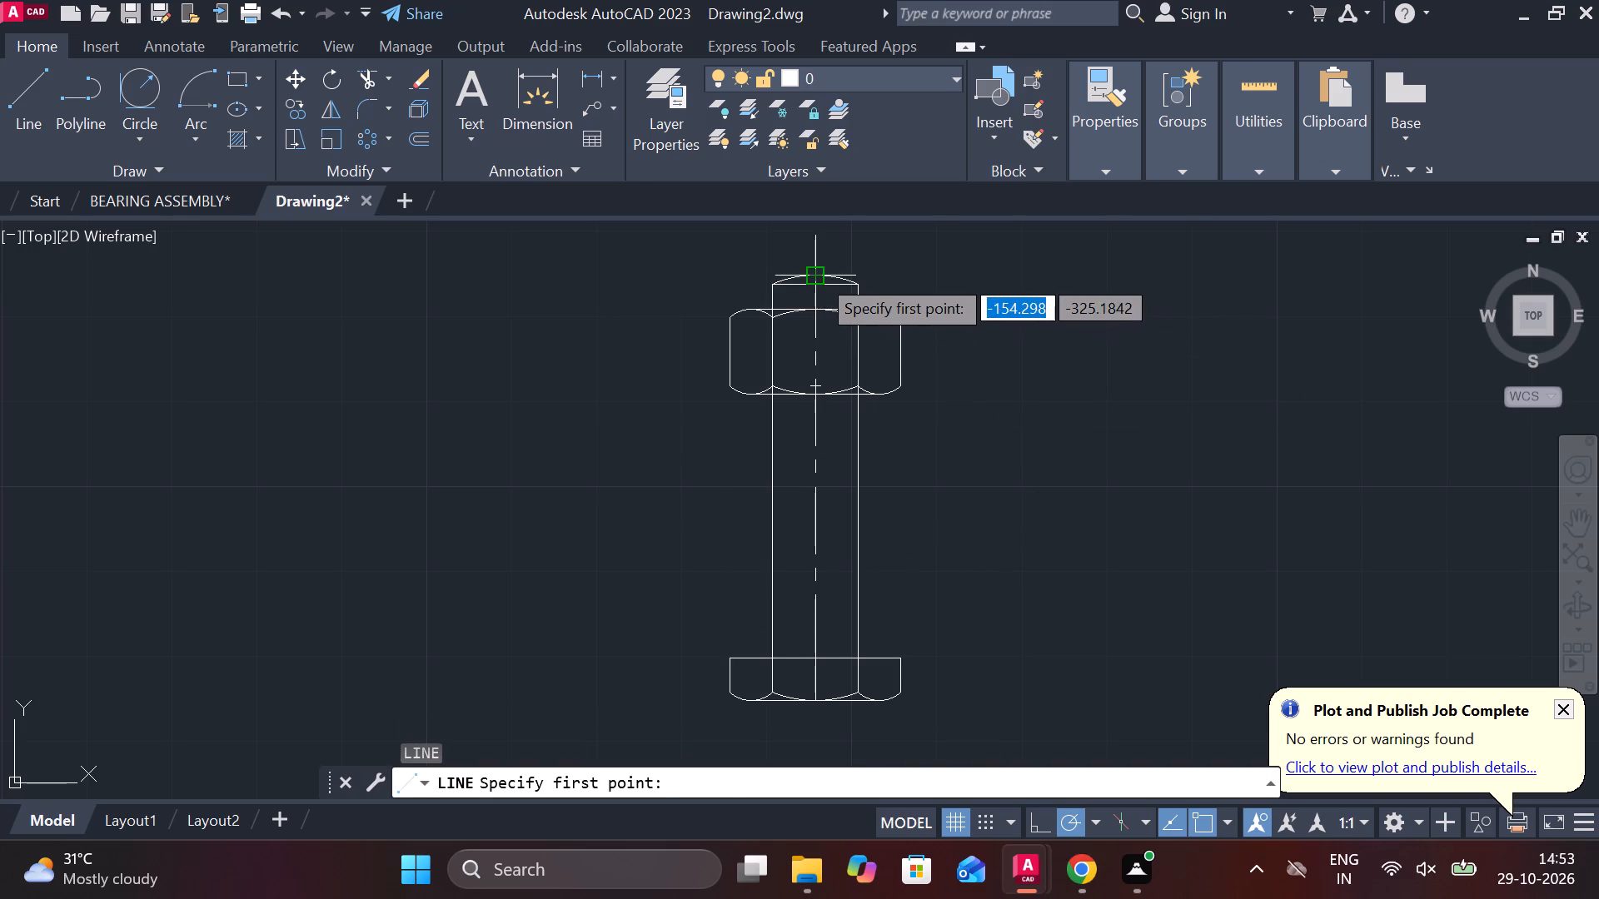
pyautogui.click(818, 275)
pyautogui.click(1003, 270)
pyautogui.press('Escape')
# Offset the horizontal reference line downward by 18 and erase the original line.
pyautogui.click(960, 275)
pyautogui.press('o')
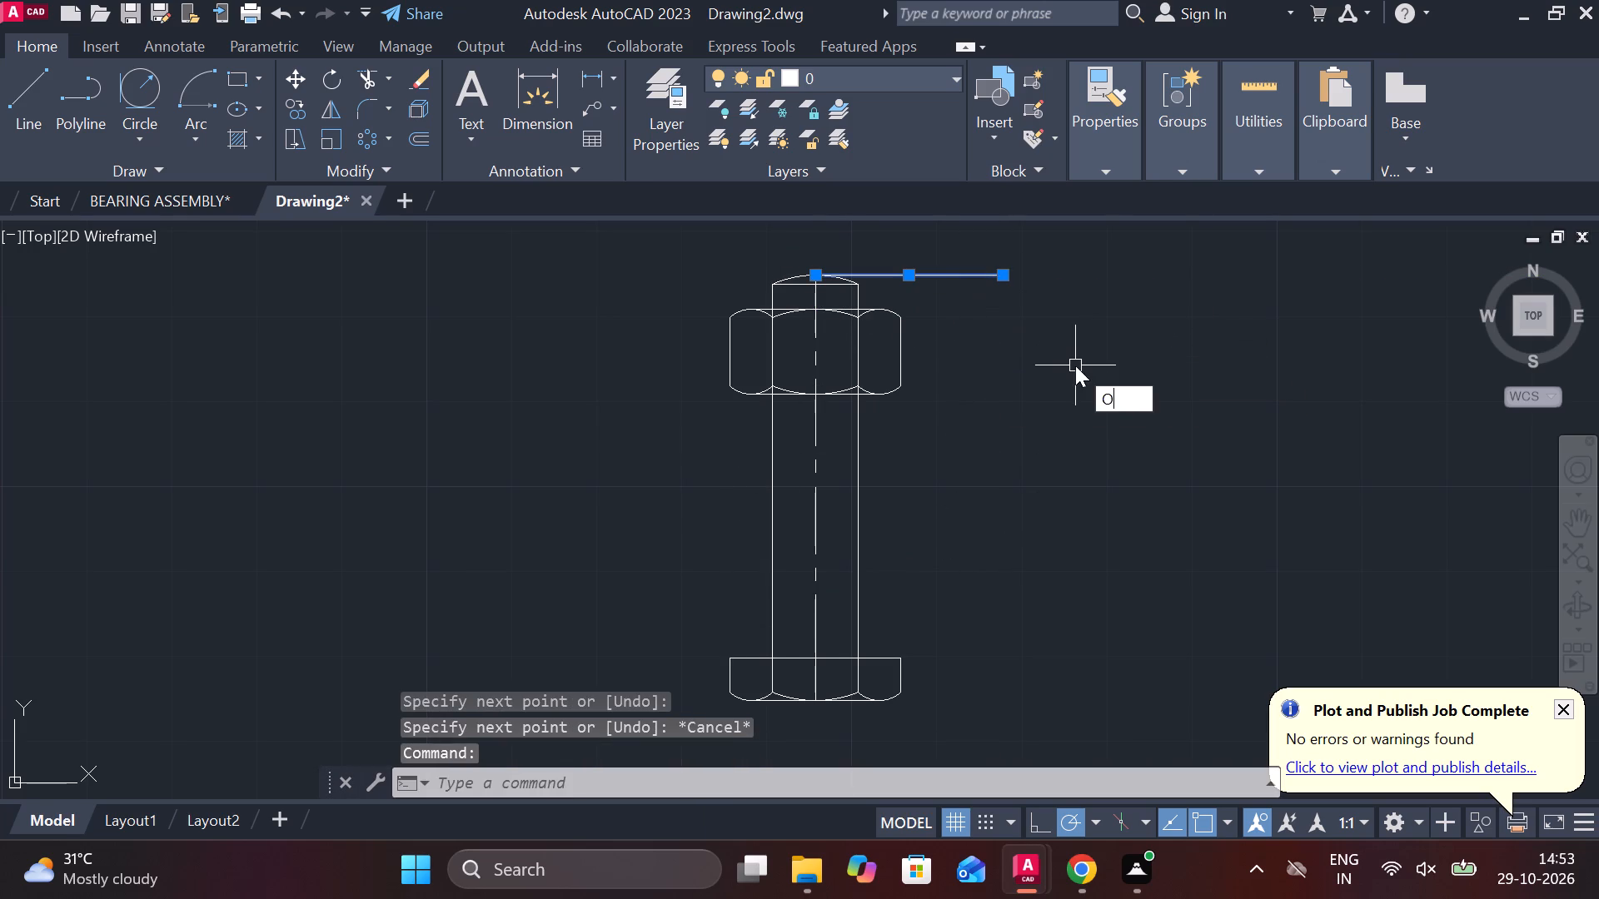
pyautogui.press('Return')
pyautogui.press('Return')
pyautogui.write('18')
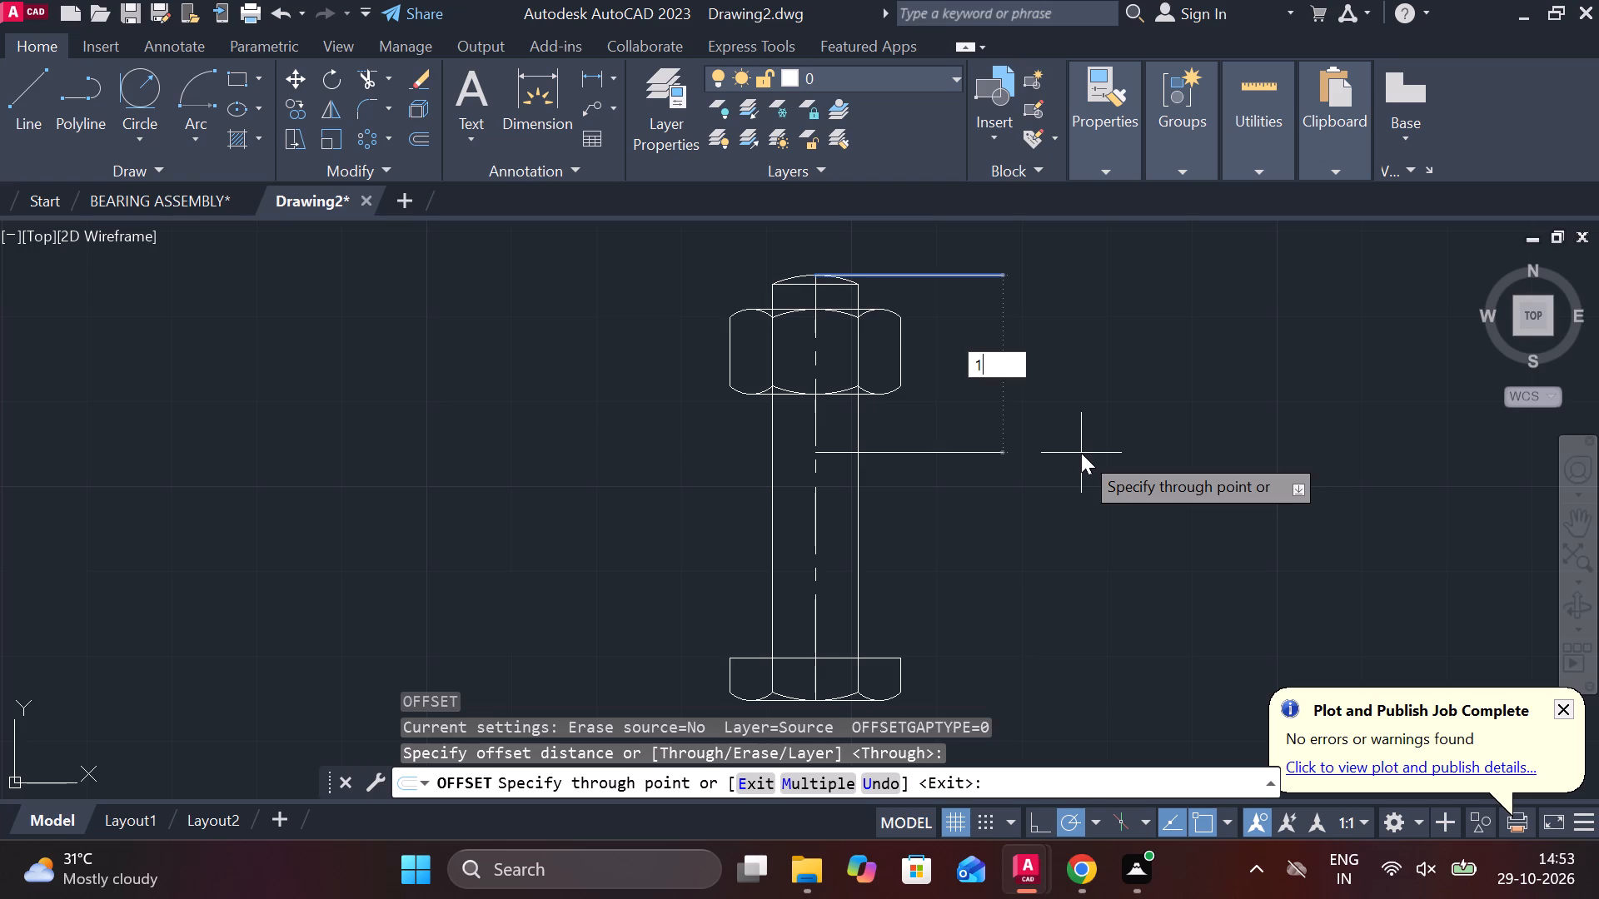
pyautogui.press('Return')
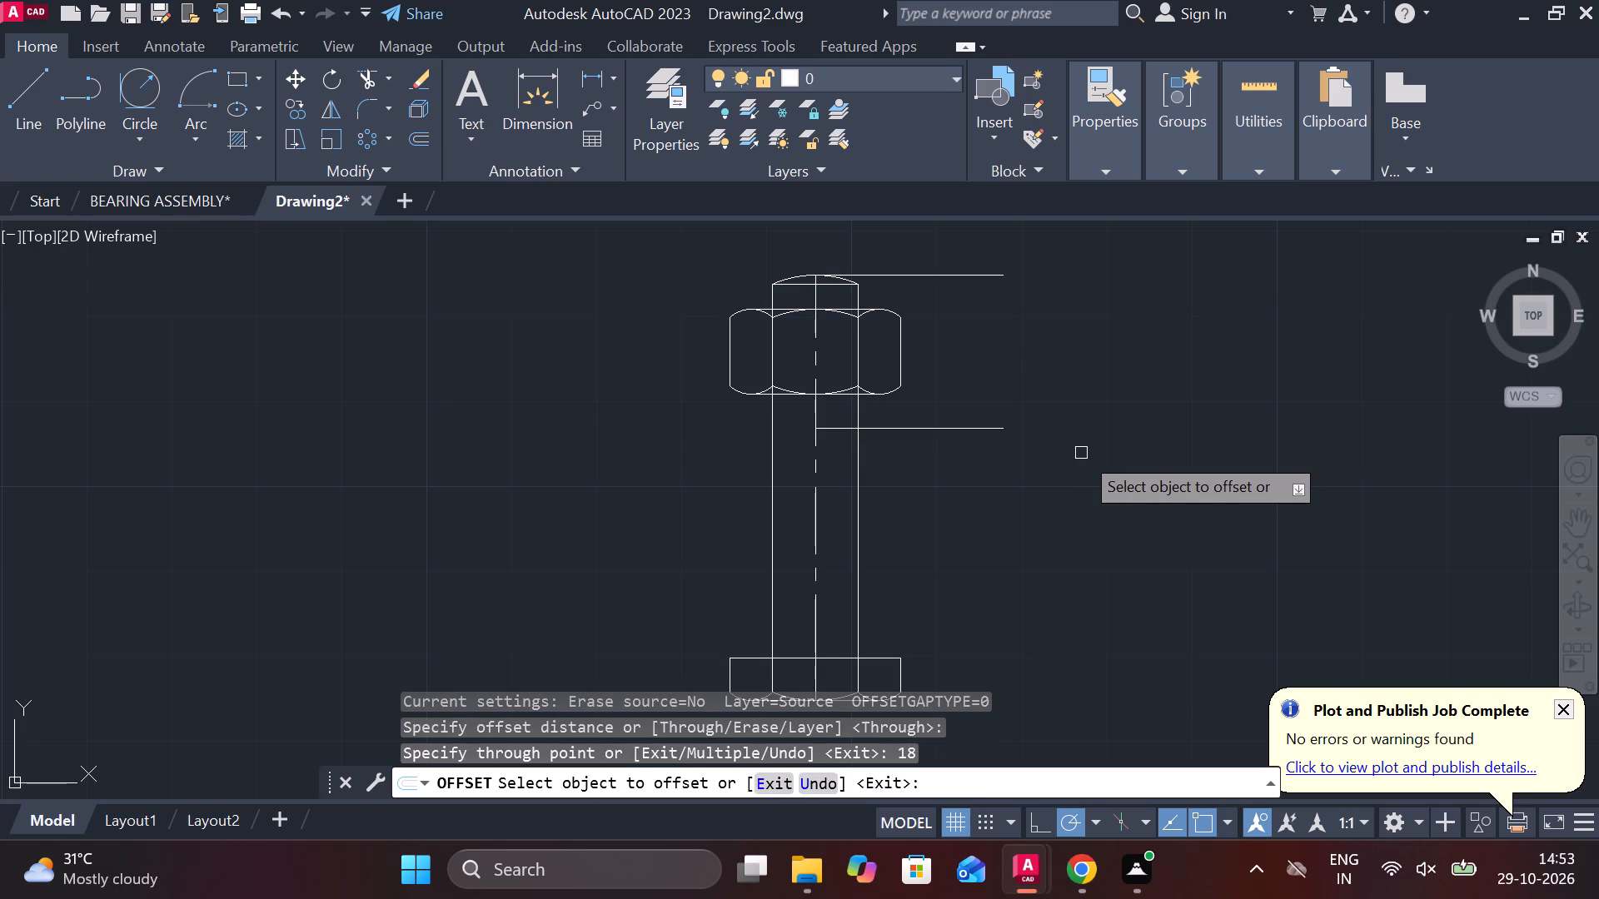
pyautogui.press('Escape')
pyautogui.click(987, 277)
pyautogui.write('E')
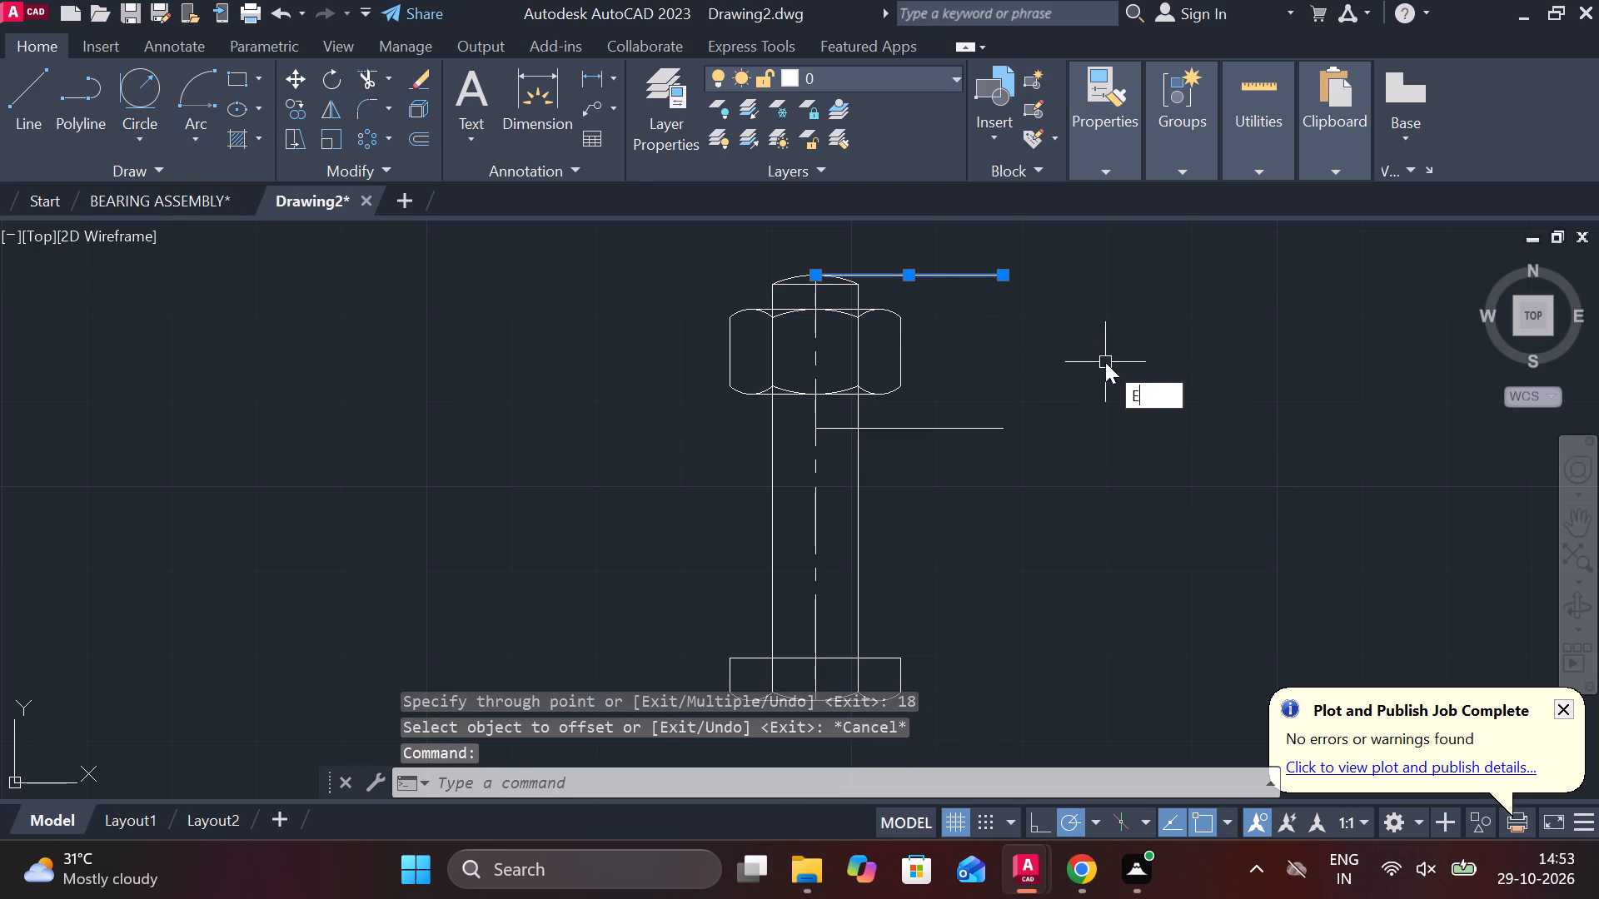
pyautogui.press('space')
# Lengthen the offset horizontal line leftward so it crosses both sides of the bolt shank.
pyautogui.click(924, 435)
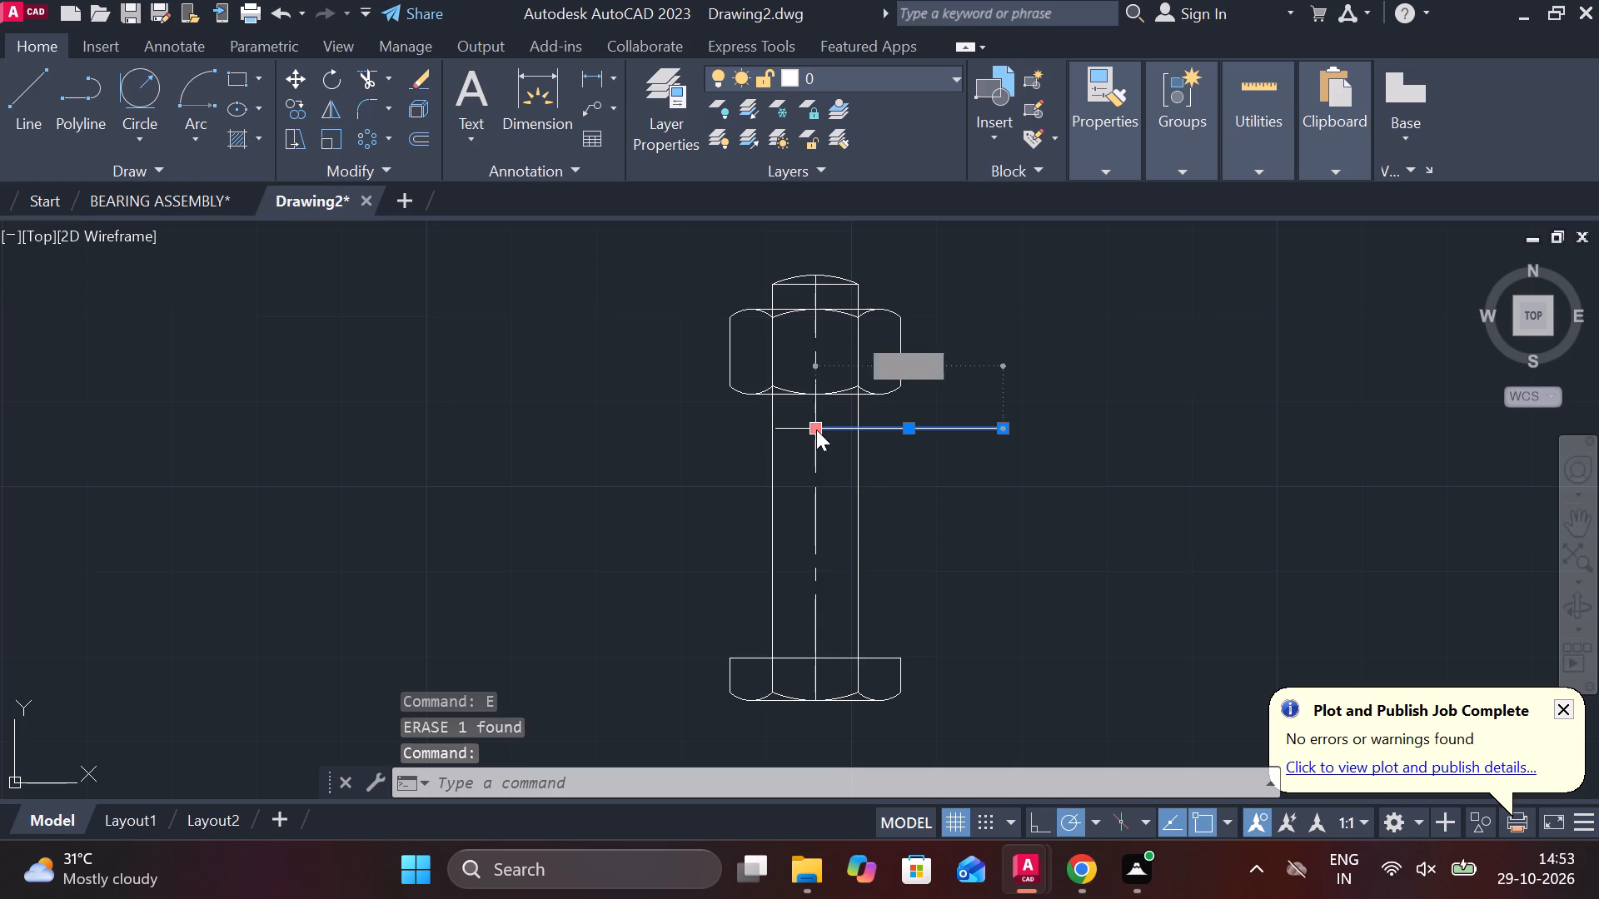
pyautogui.click(924, 496)
pyautogui.click(696, 470)
pyautogui.press('Escape')
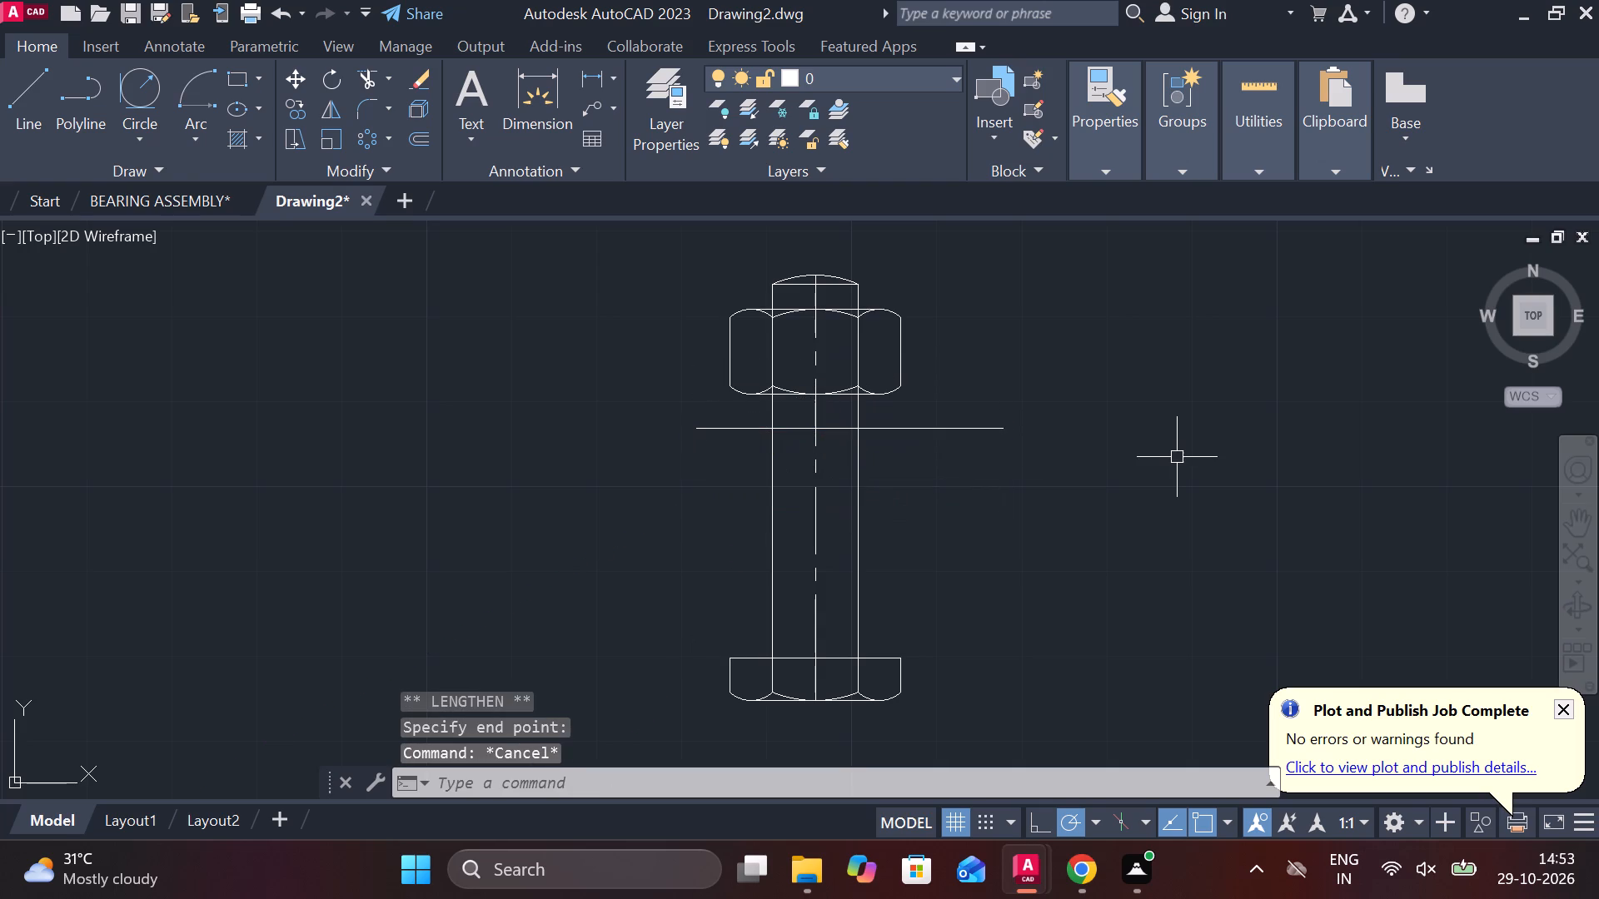
# Trim the horizontal thread-limit line outside both sides of the bolt shank.
pyautogui.write('TR')
pyautogui.press('space')
pyautogui.click(904, 426)
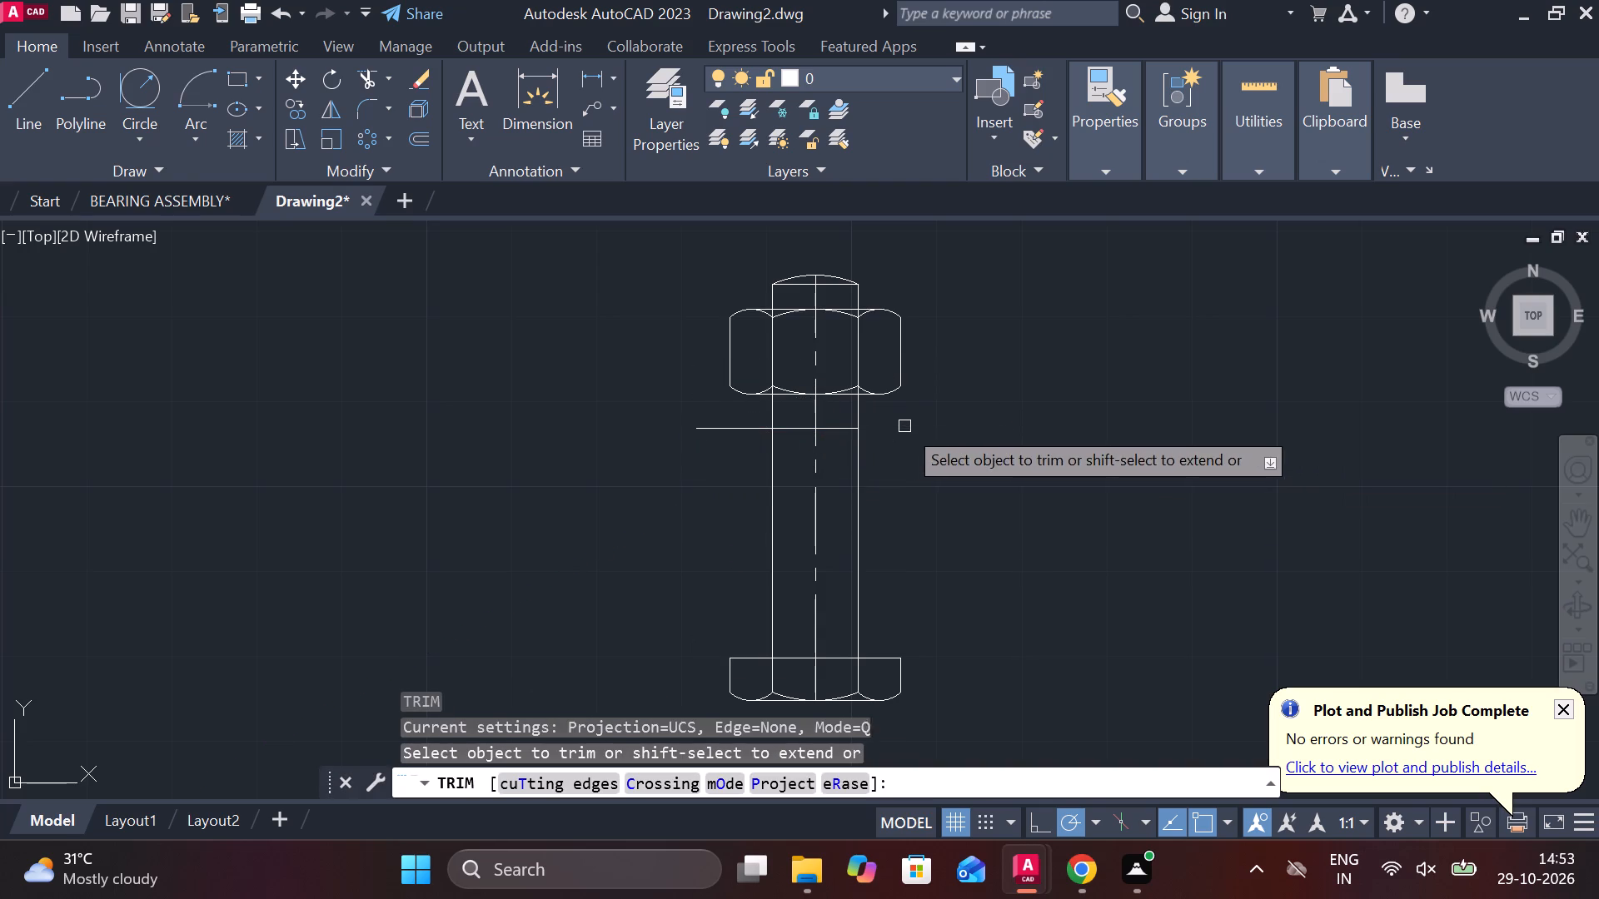
pyautogui.click(745, 431)
pyautogui.scroll(1, 811, 417)
pyautogui.press('Escape')
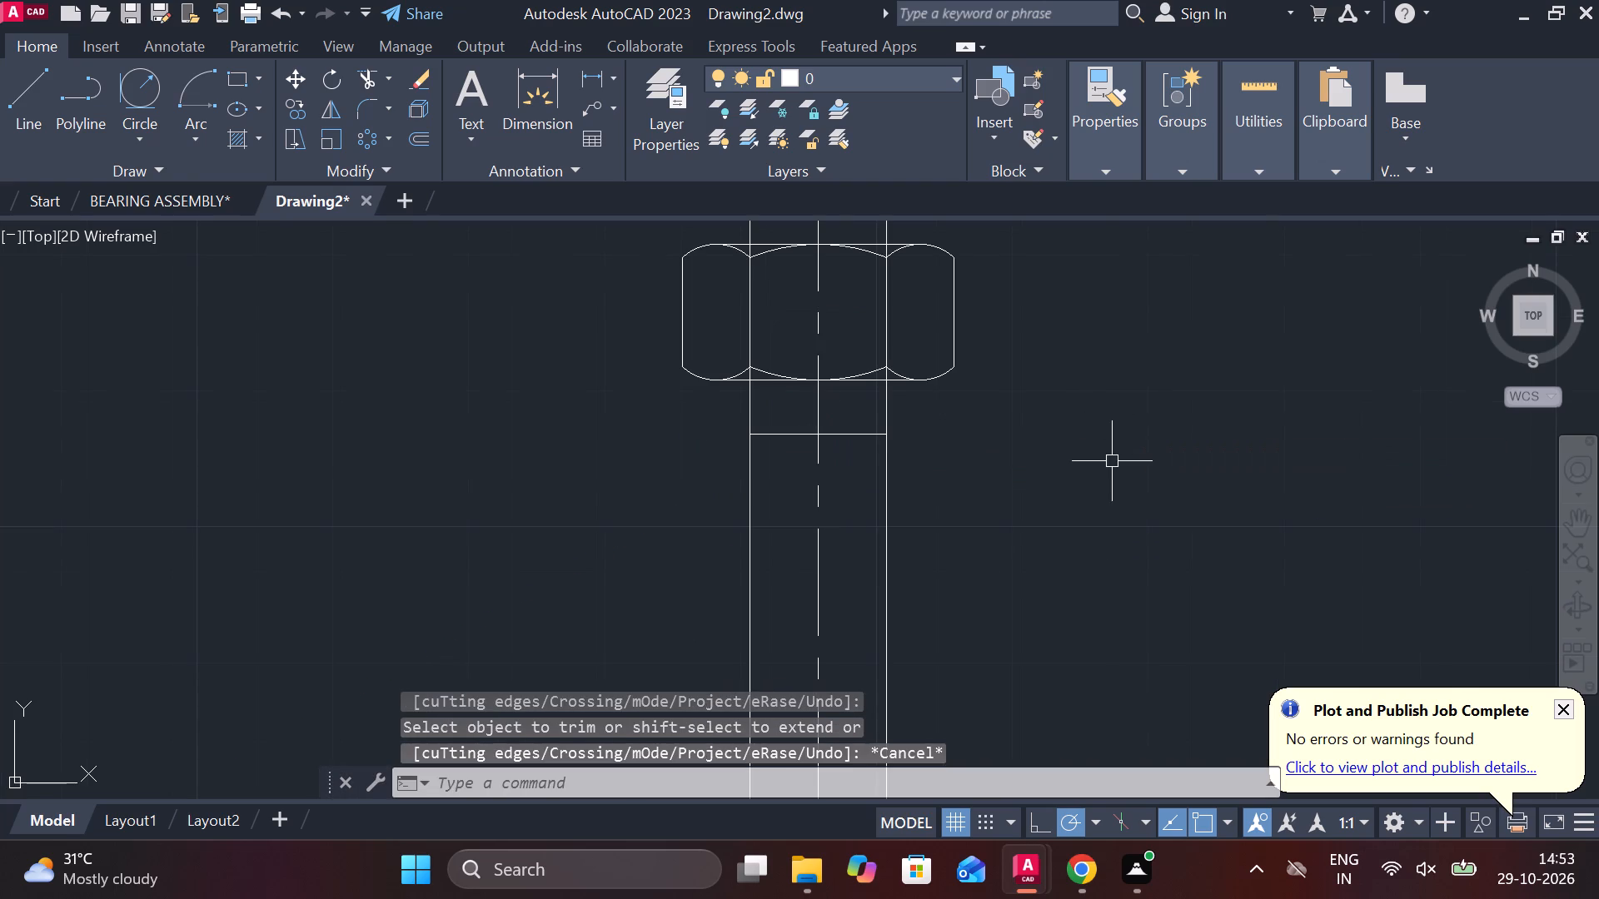
# Draw short vertical lines over both shank sides from the nut's lower edge to the thread-limit line.
pyautogui.press('l')
pyautogui.press('Return')
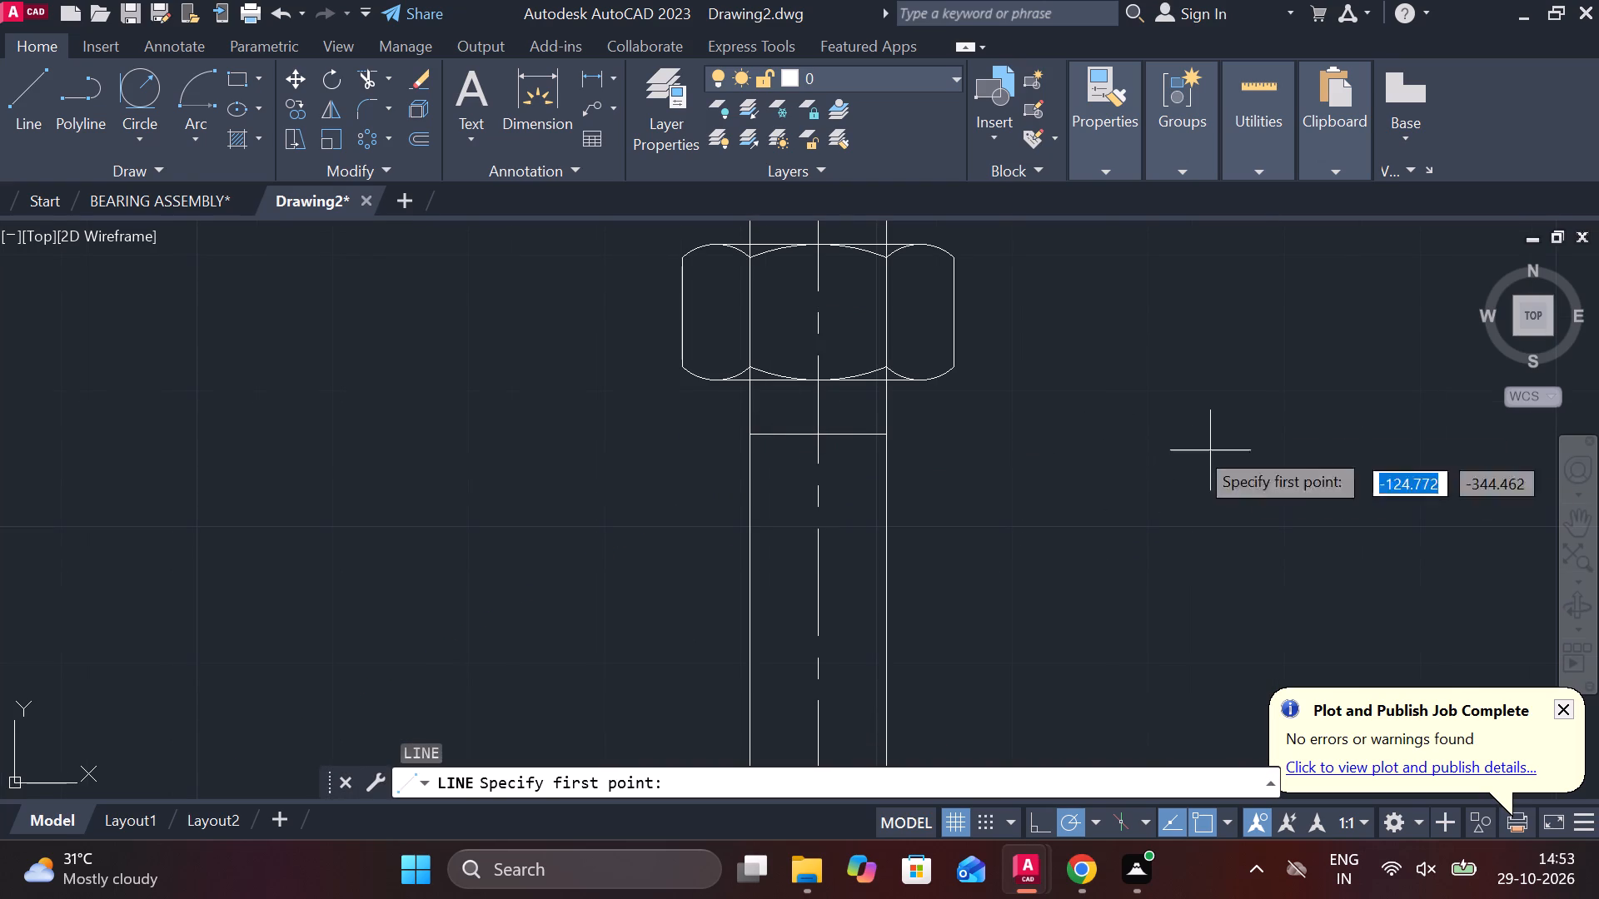
pyautogui.click(889, 385)
pyautogui.click(891, 435)
pyautogui.press('Escape')
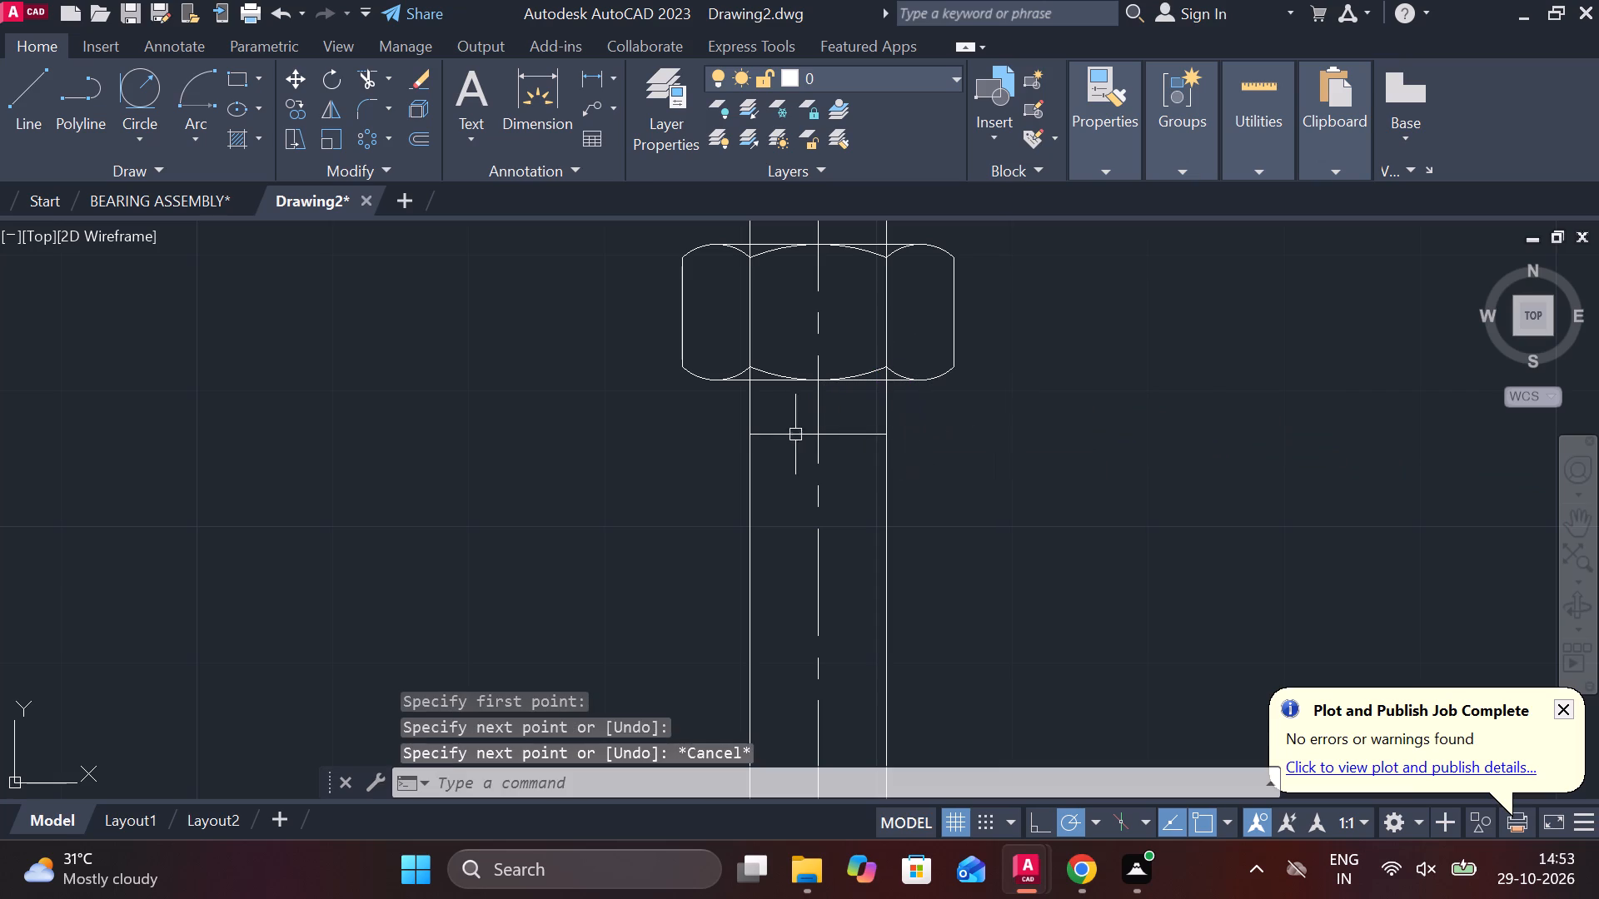
pyautogui.press('space')
pyautogui.click(736, 382)
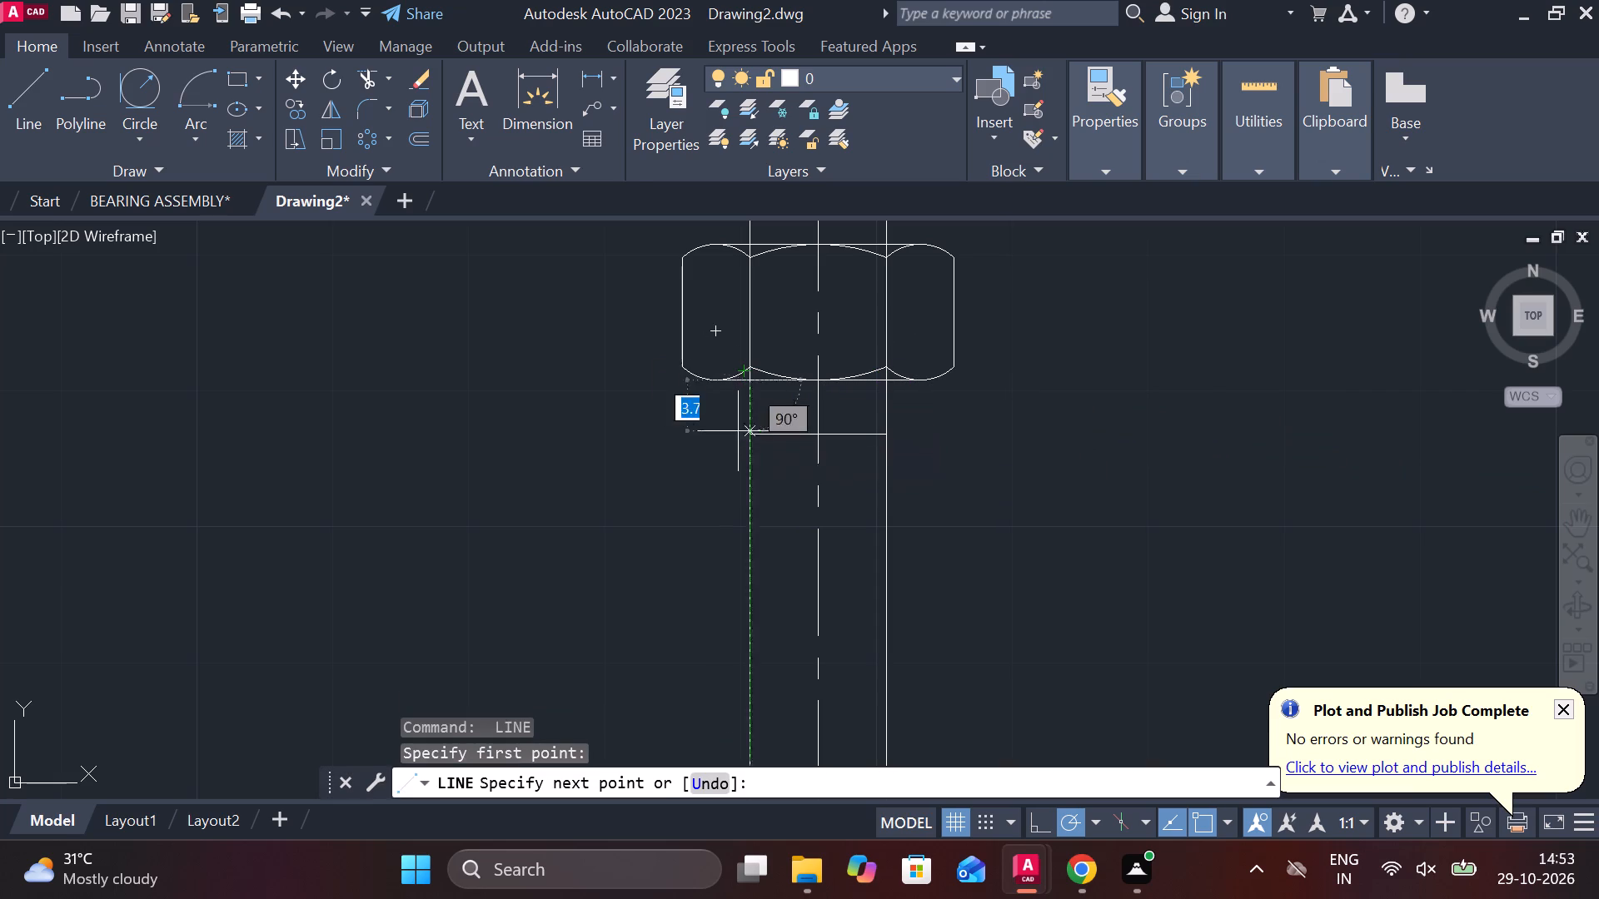
pyautogui.click(745, 442)
pyautogui.press('Escape')
# Offset both short vertical shank lines inward by 1 to form the thread root lines.
pyautogui.click(747, 416)
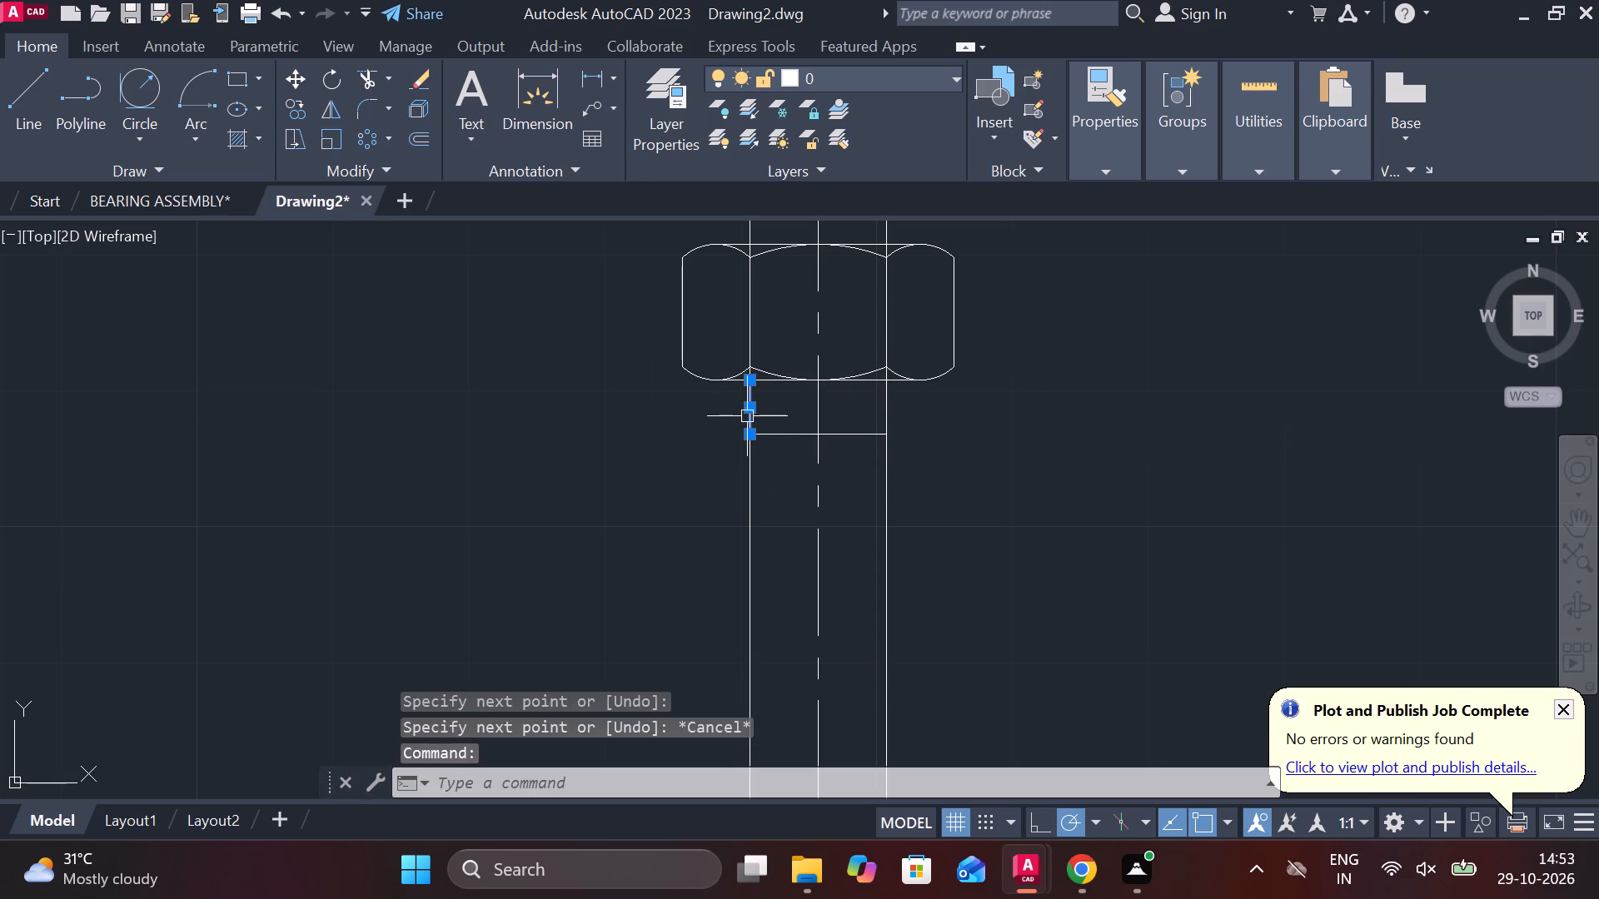
pyautogui.press('o')
pyautogui.press('Return')
pyautogui.press('Return')
pyautogui.write('1')
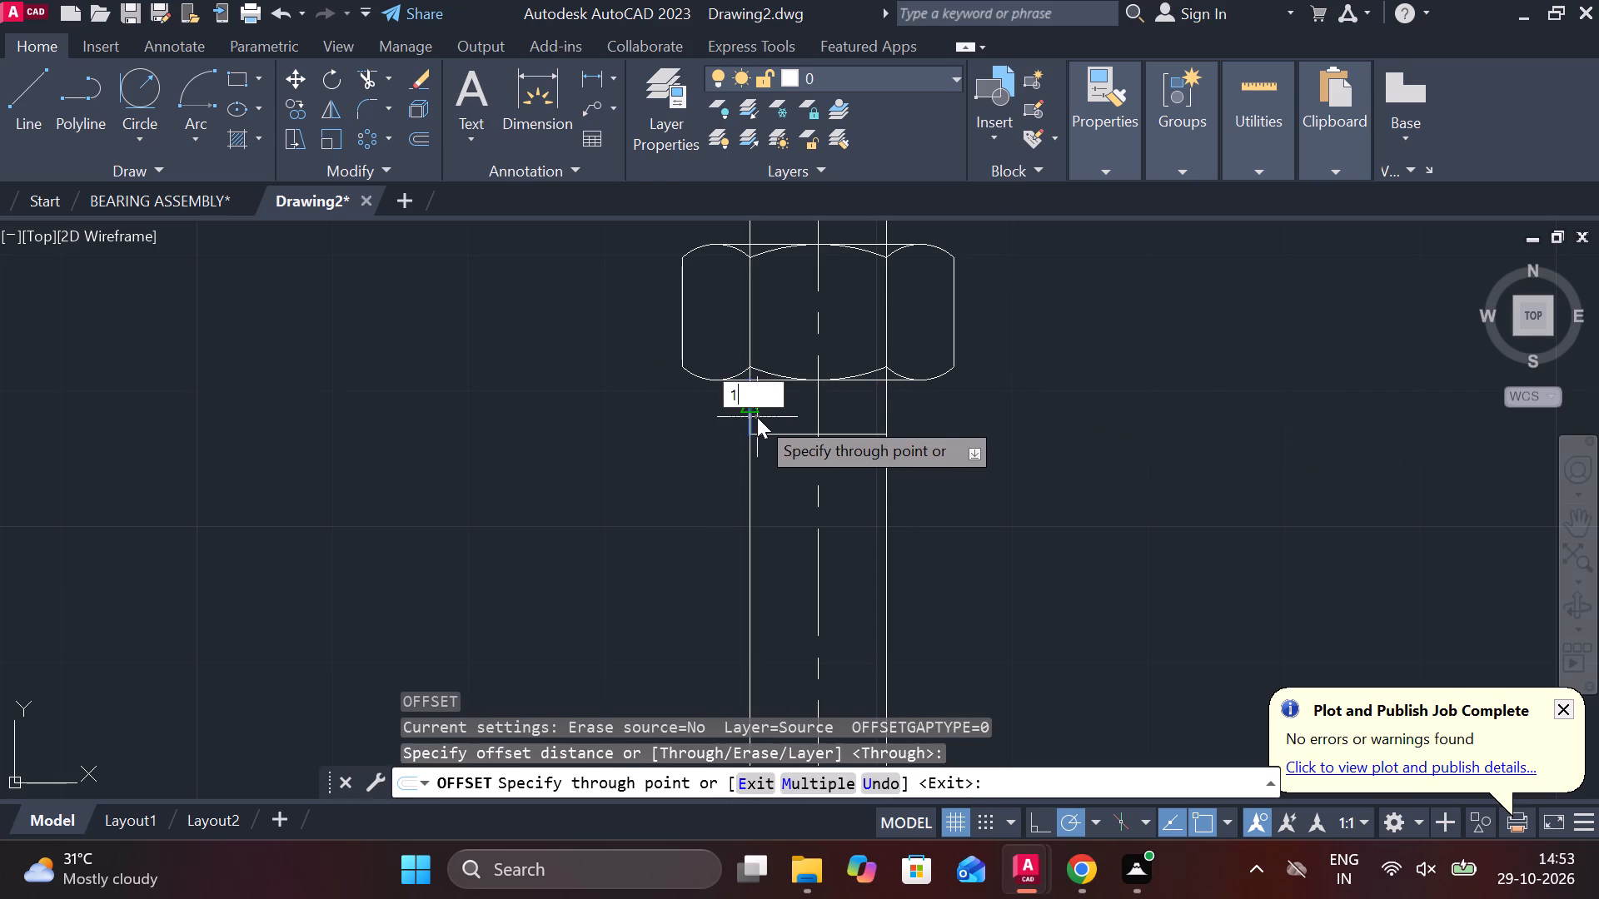
pyautogui.press('space')
pyautogui.click(881, 407)
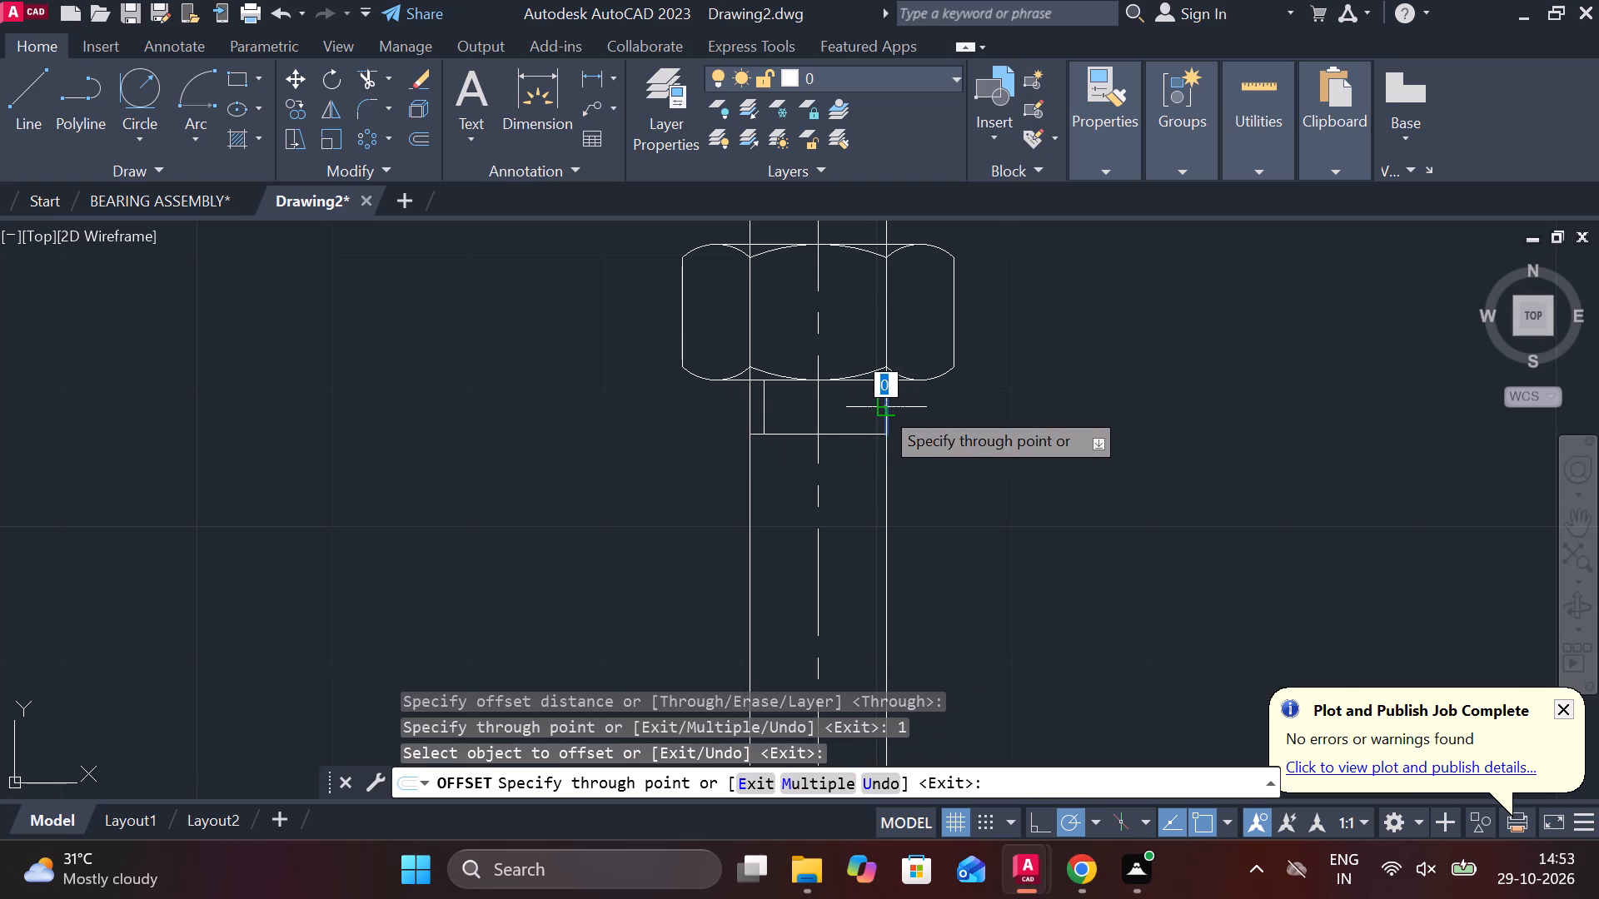
pyautogui.write('1')
pyautogui.press('space')
pyautogui.press('Escape')
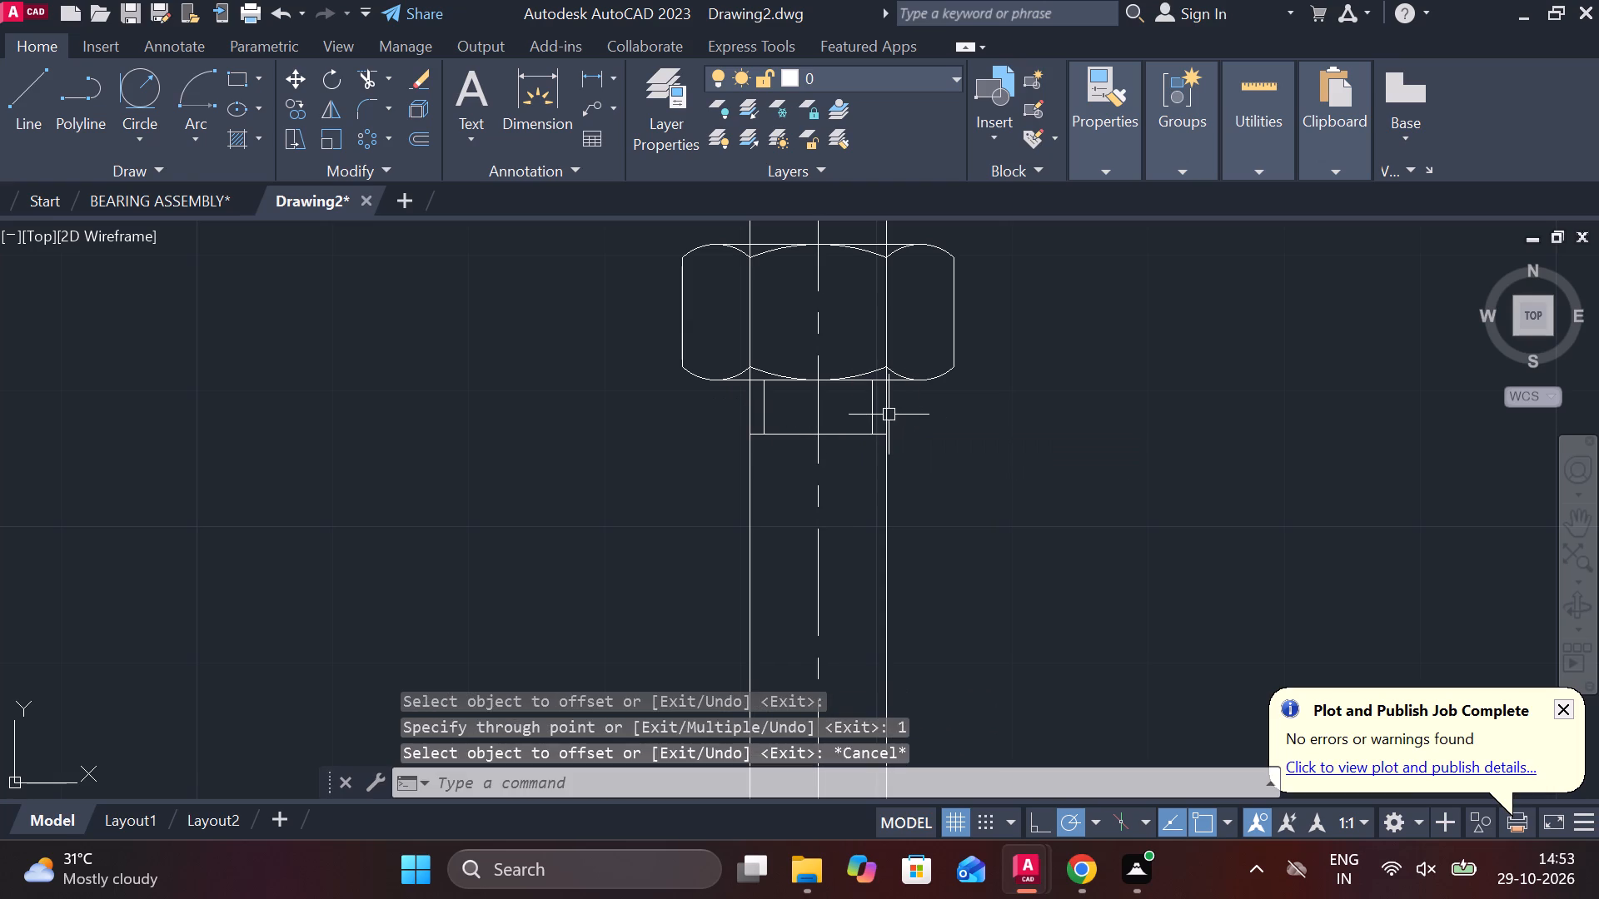
# Erase the two short source lines lying on the shank sides between the nut and the thread-limit line.
pyautogui.click(883, 410)
pyautogui.click(750, 410)
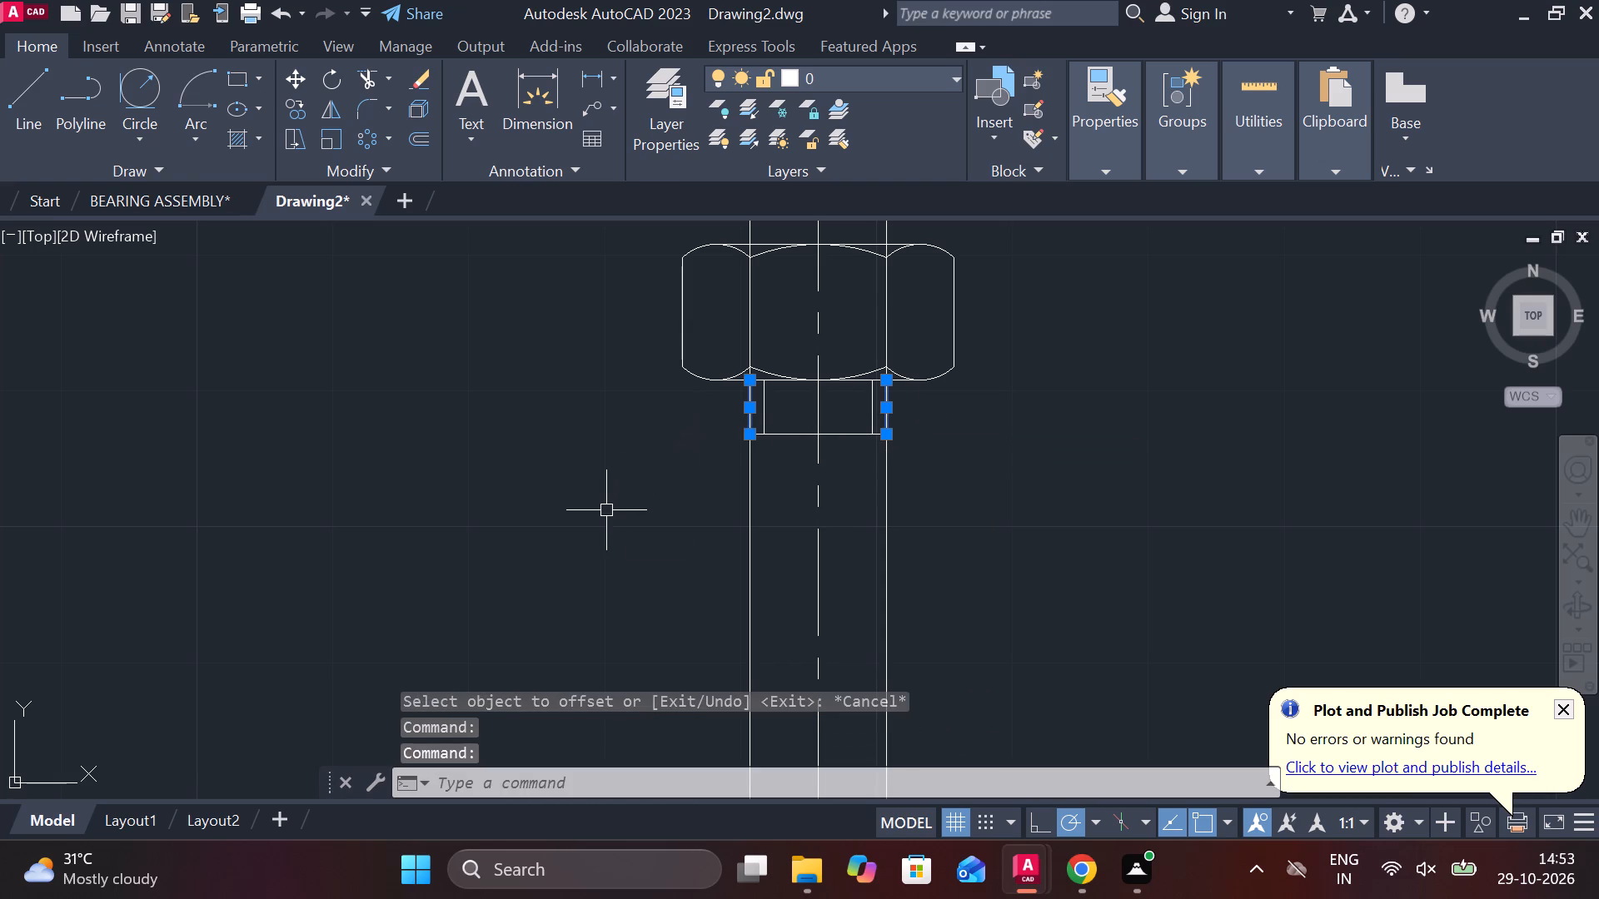
pyautogui.write('E')
pyautogui.press('space')
pyautogui.scroll(-1, 606, 510)
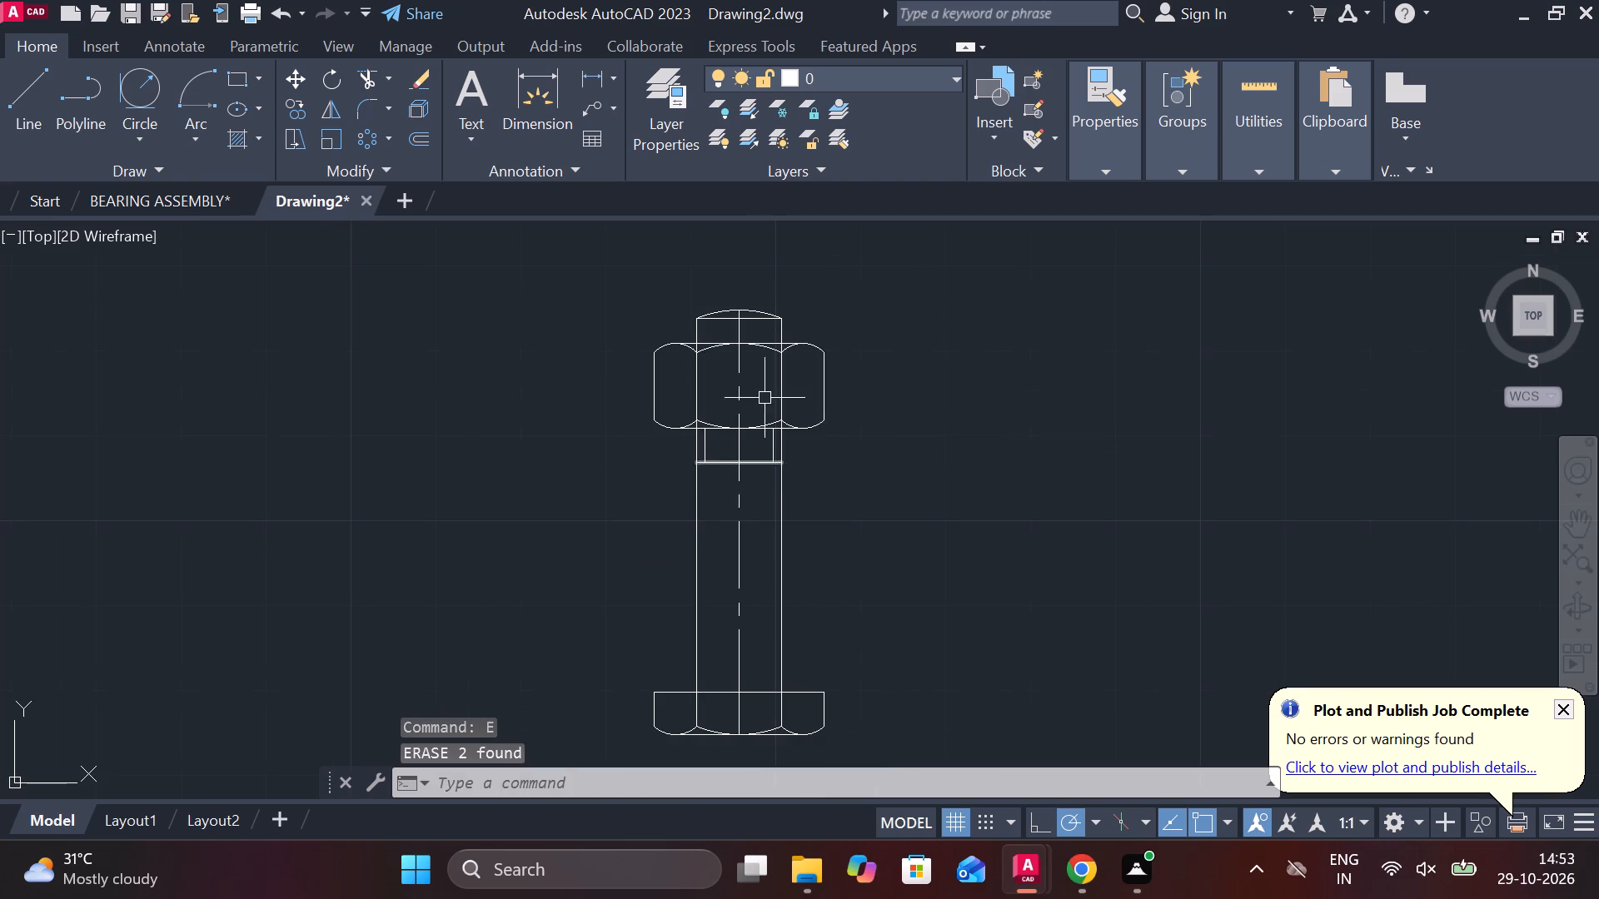
# Add a vertical linear dimension from the bolt end's arc to the bolt head's top edge, placed right of the bolt.
pyautogui.click(585, 87)
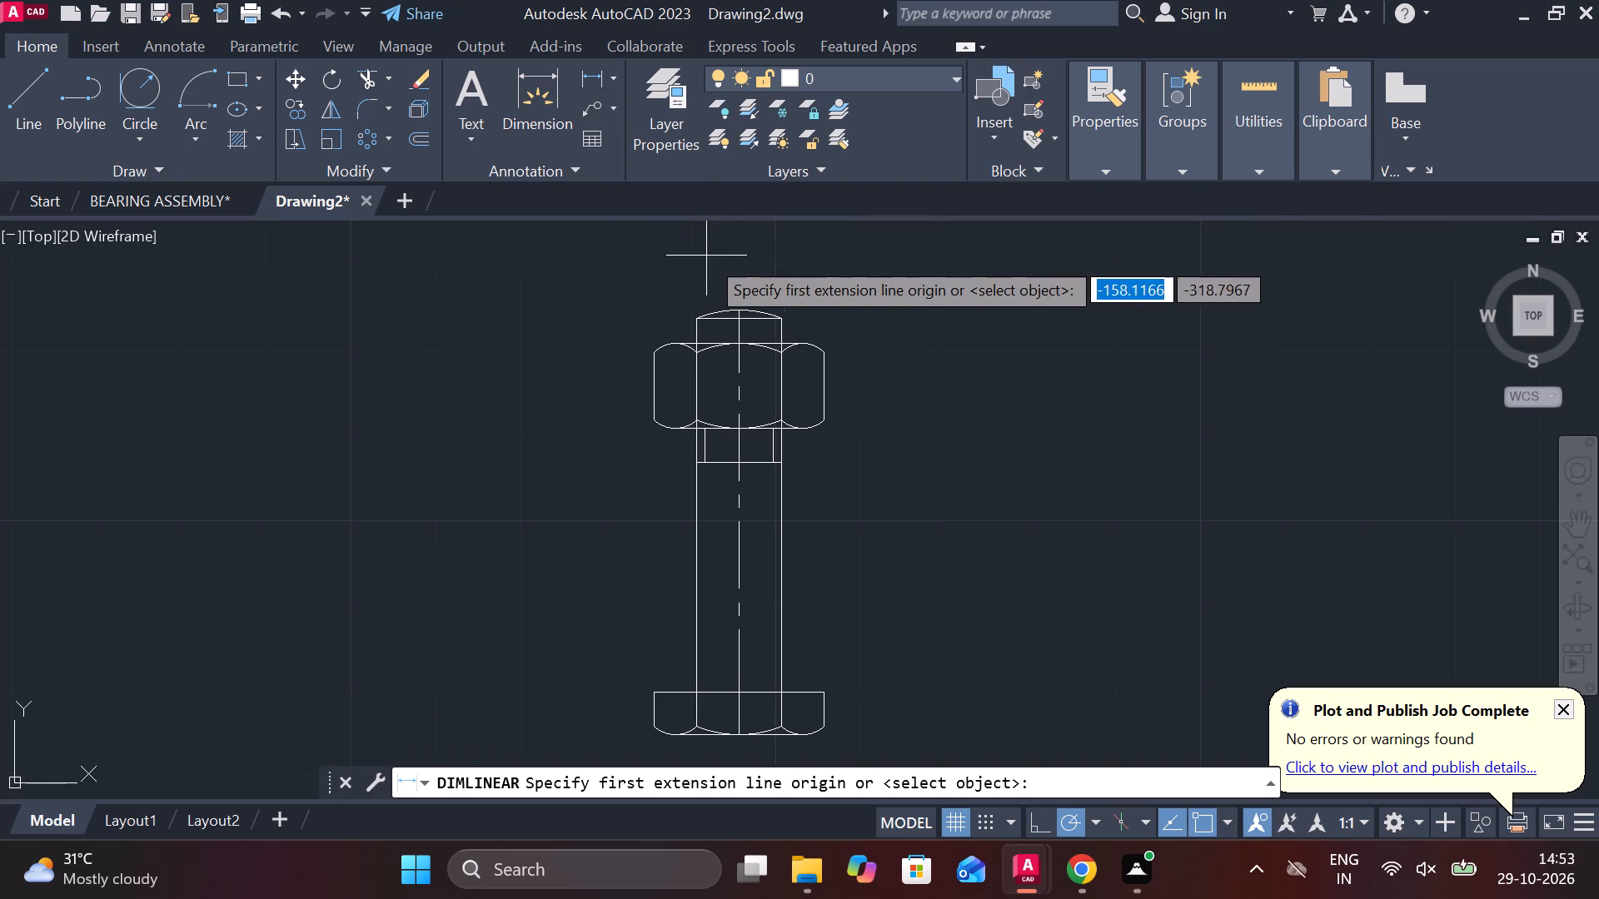
pyautogui.click(737, 307)
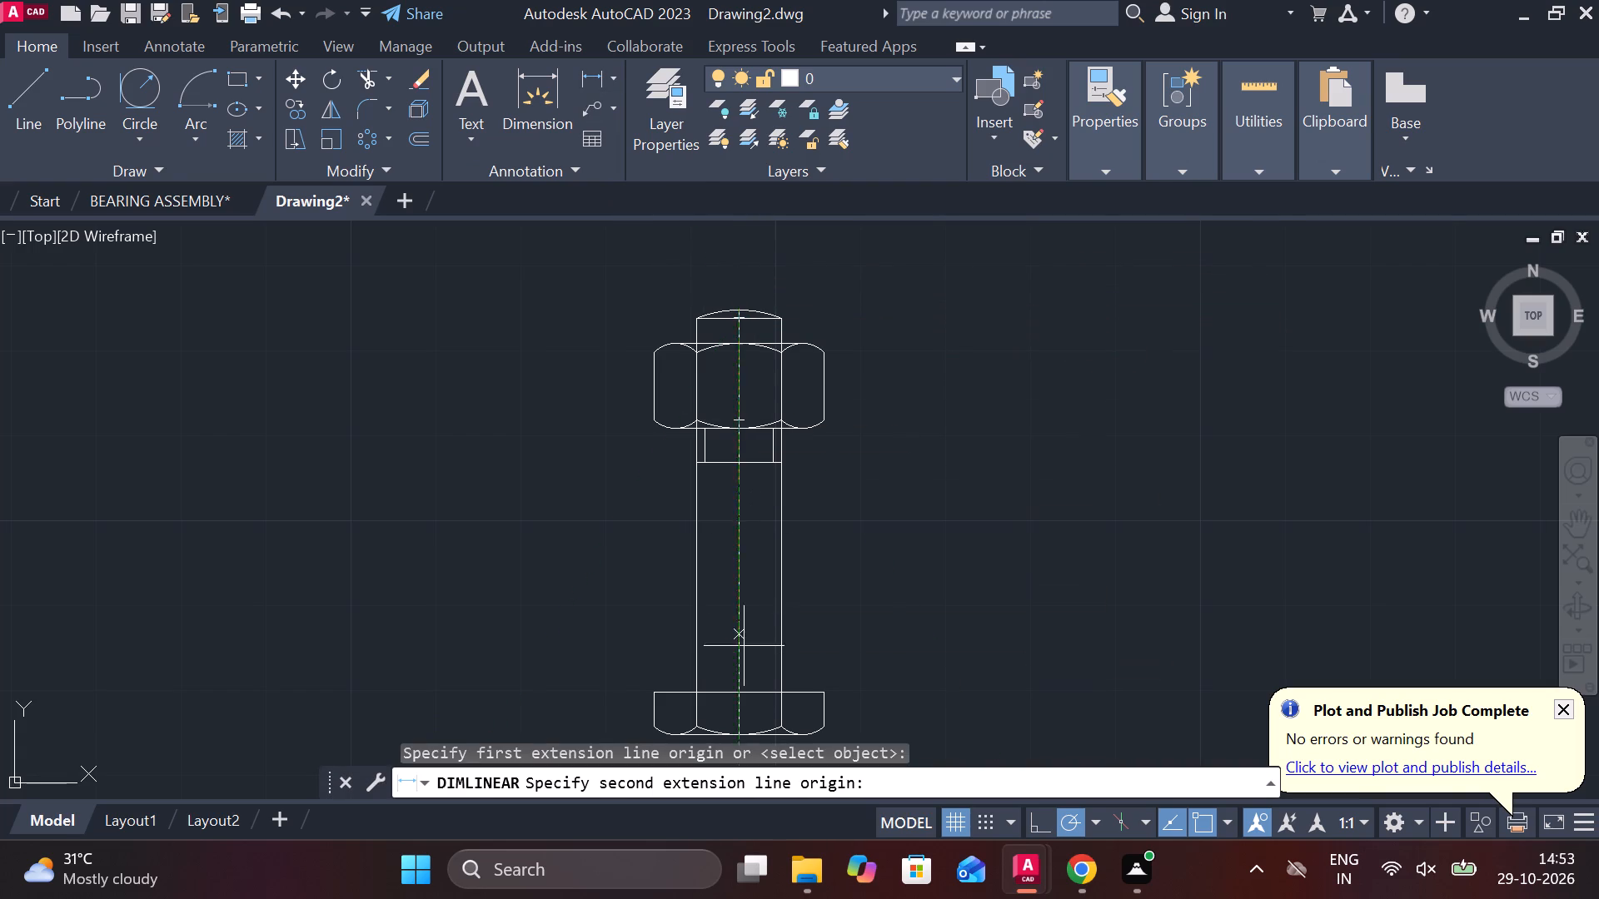
pyautogui.click(733, 689)
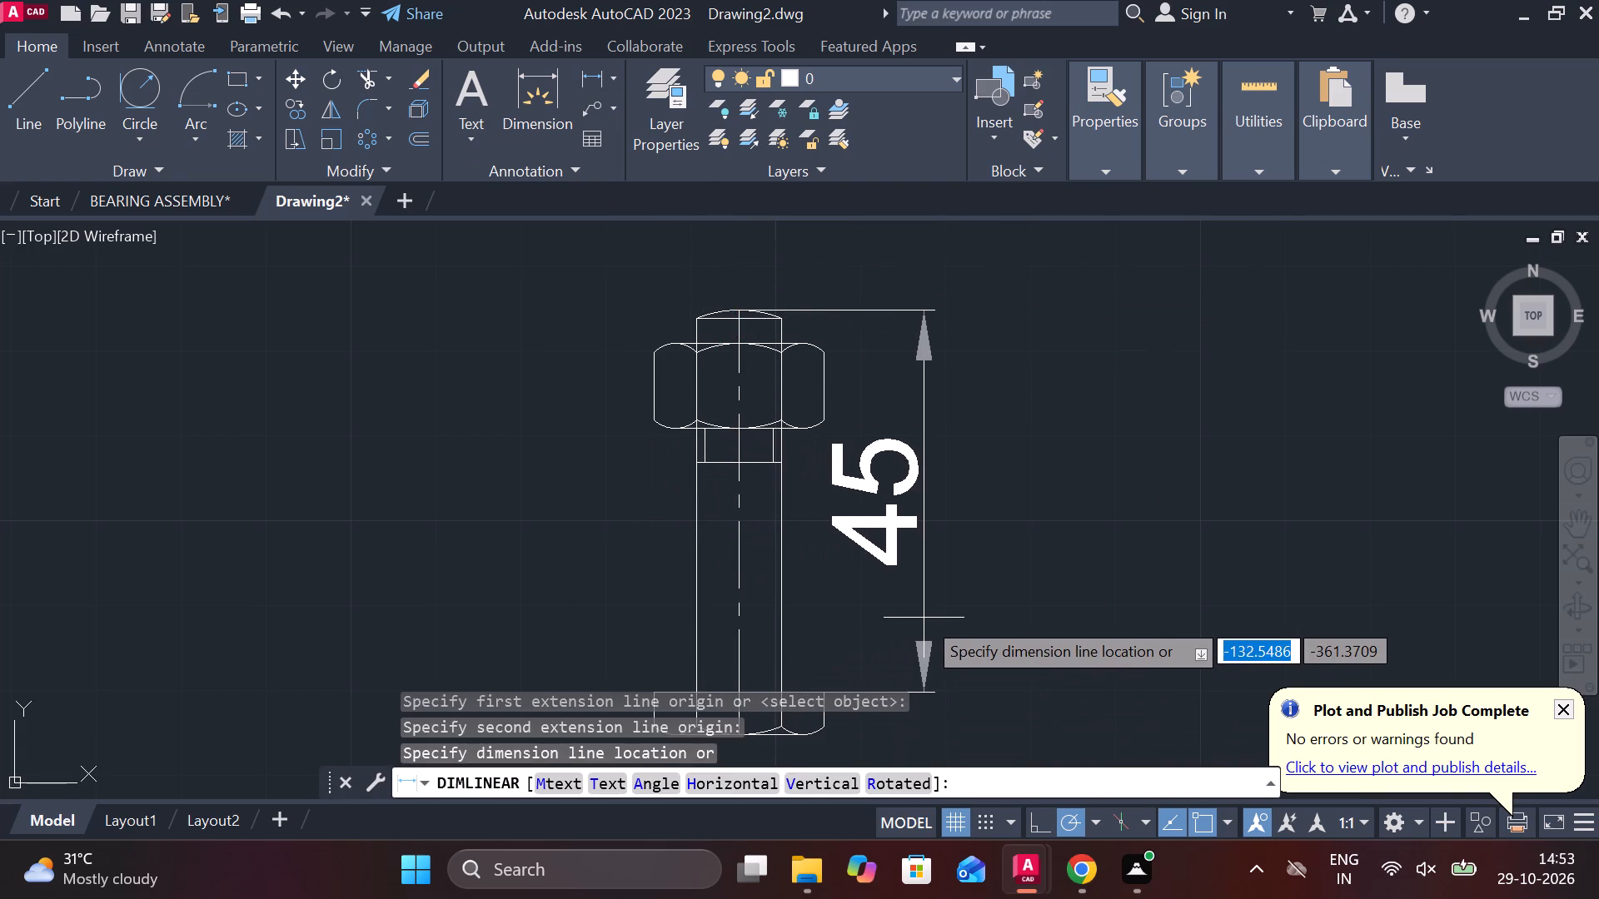
pyautogui.moveTo(924, 618); pyautogui.dragTo(908, 509, button='middle')
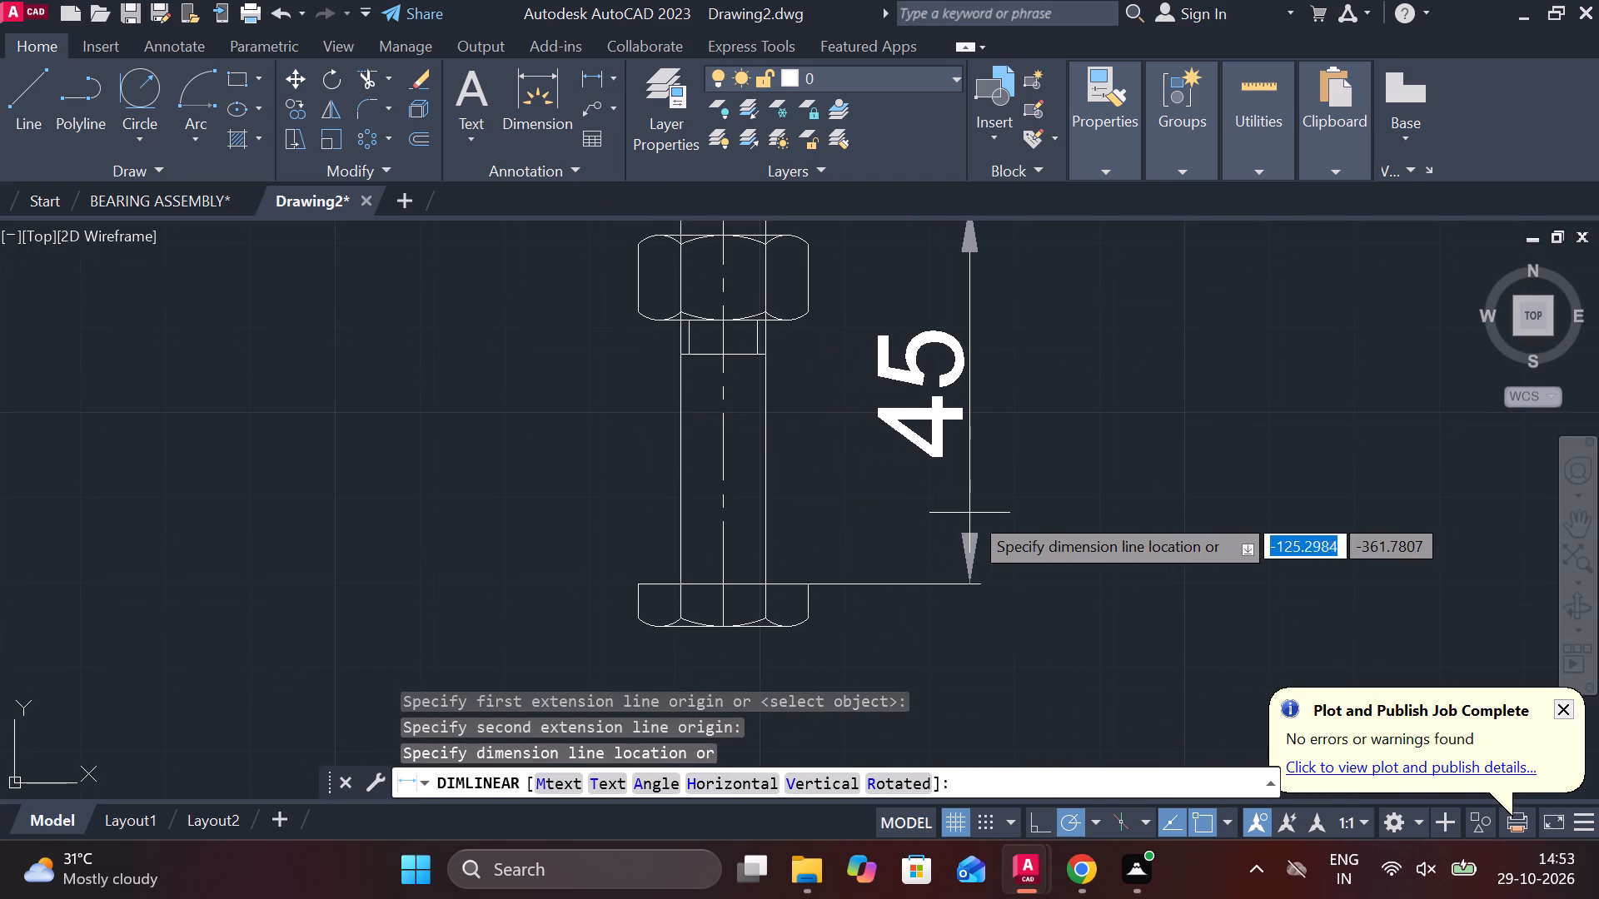
pyautogui.click(1007, 516)
# Add a vertical linear dimension from the bolt end's arc to the thread-limit line, placed left of the bolt.
pyautogui.moveTo(761, 449); pyautogui.dragTo(770, 540, button='middle')
pyautogui.scroll(-1, 772, 534)
pyautogui.press('space')
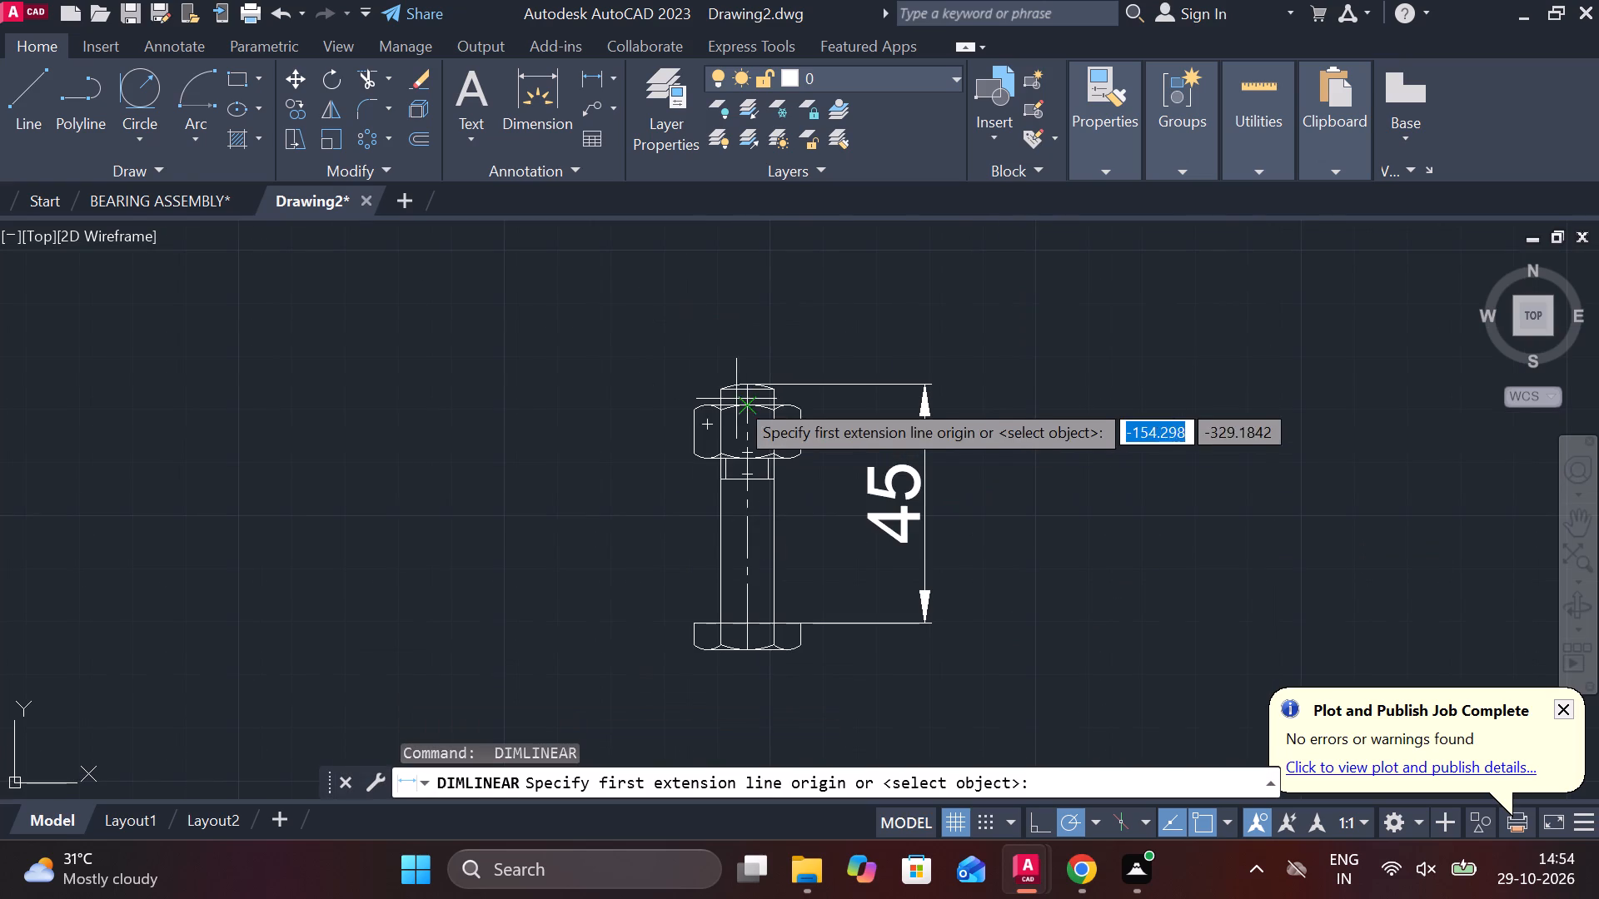
pyautogui.click(740, 380)
pyautogui.click(740, 479)
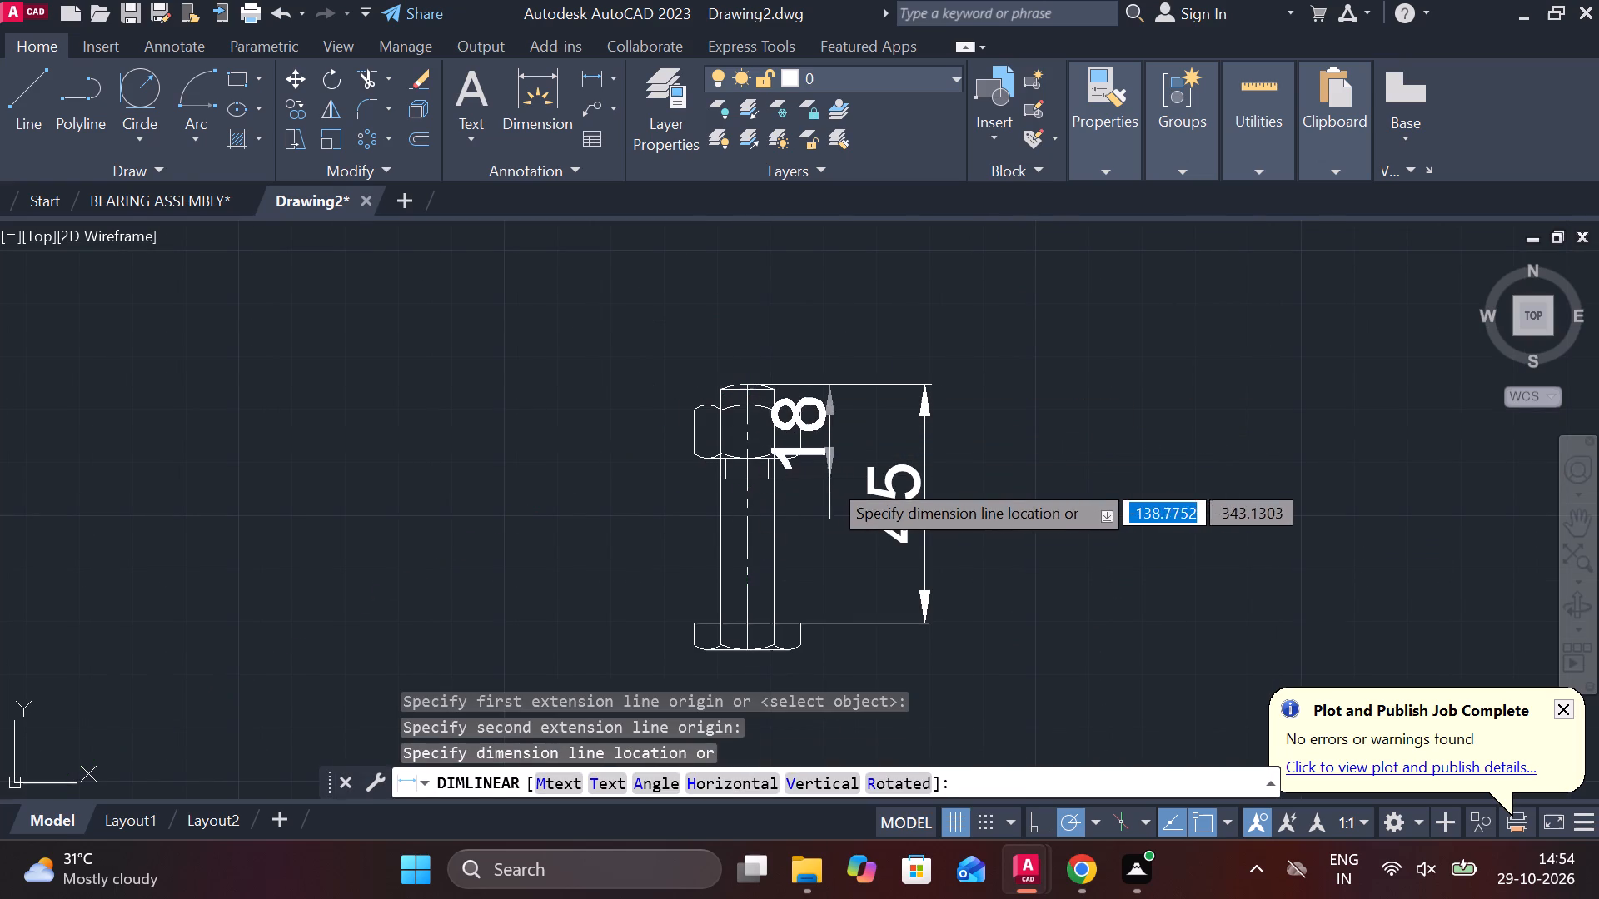
pyautogui.click(645, 485)
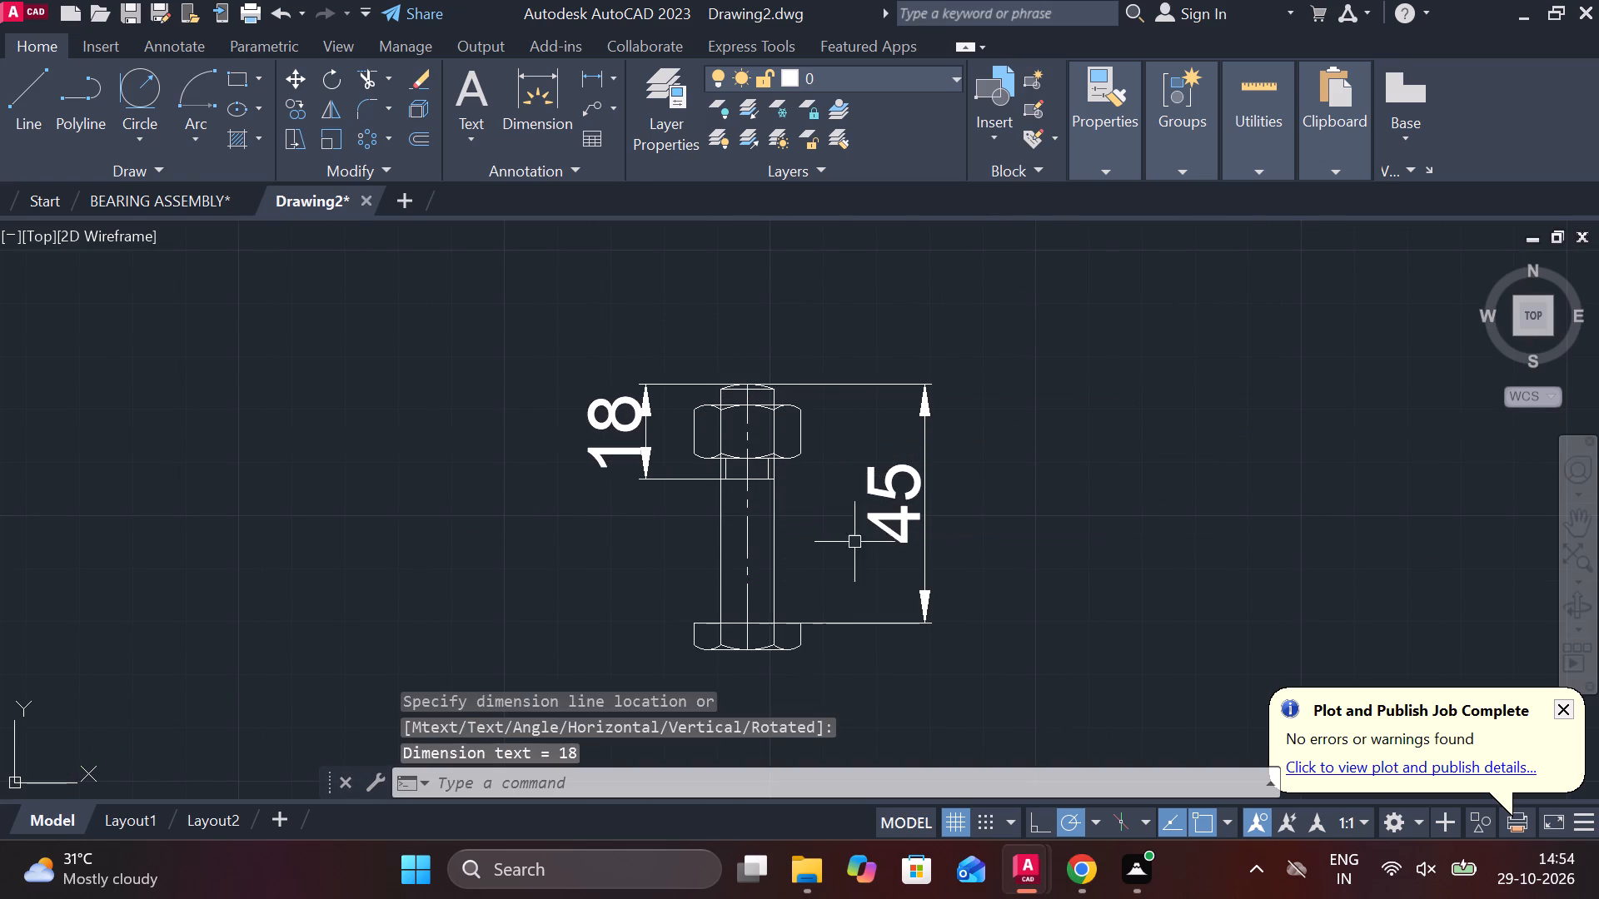
# Dimension the shank's width across the bolt's threaded end, placing the dimension above the bolt.
pyautogui.scroll(2, 740, 393)
pyautogui.press('space')
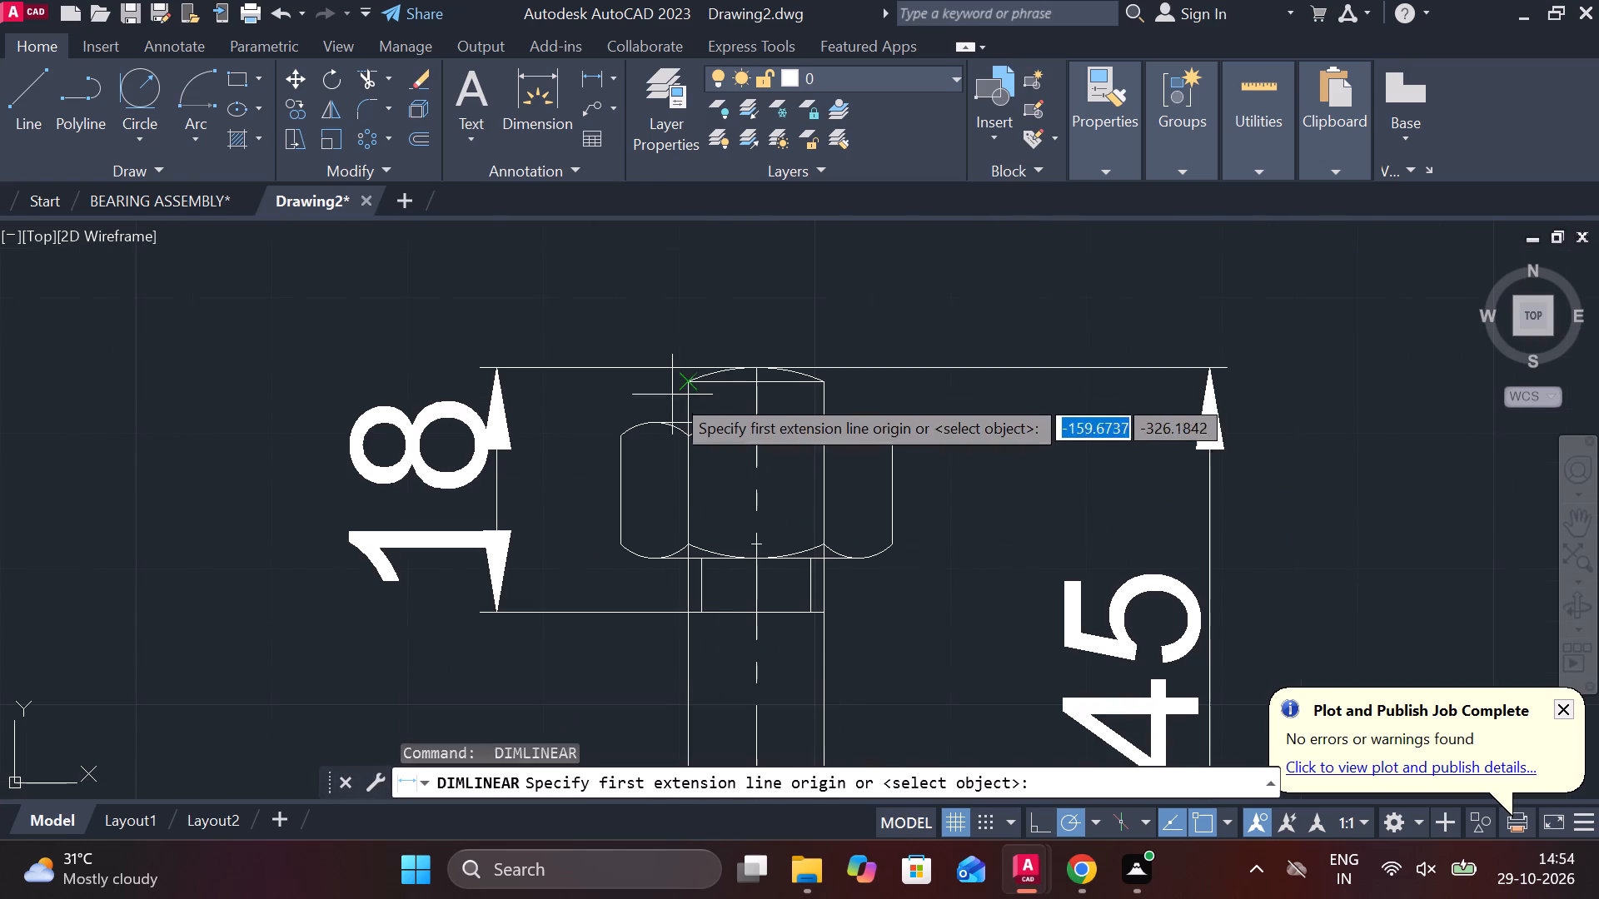
pyautogui.click(672, 390)
pyautogui.click(824, 387)
pyautogui.scroll(-1, 815, 330)
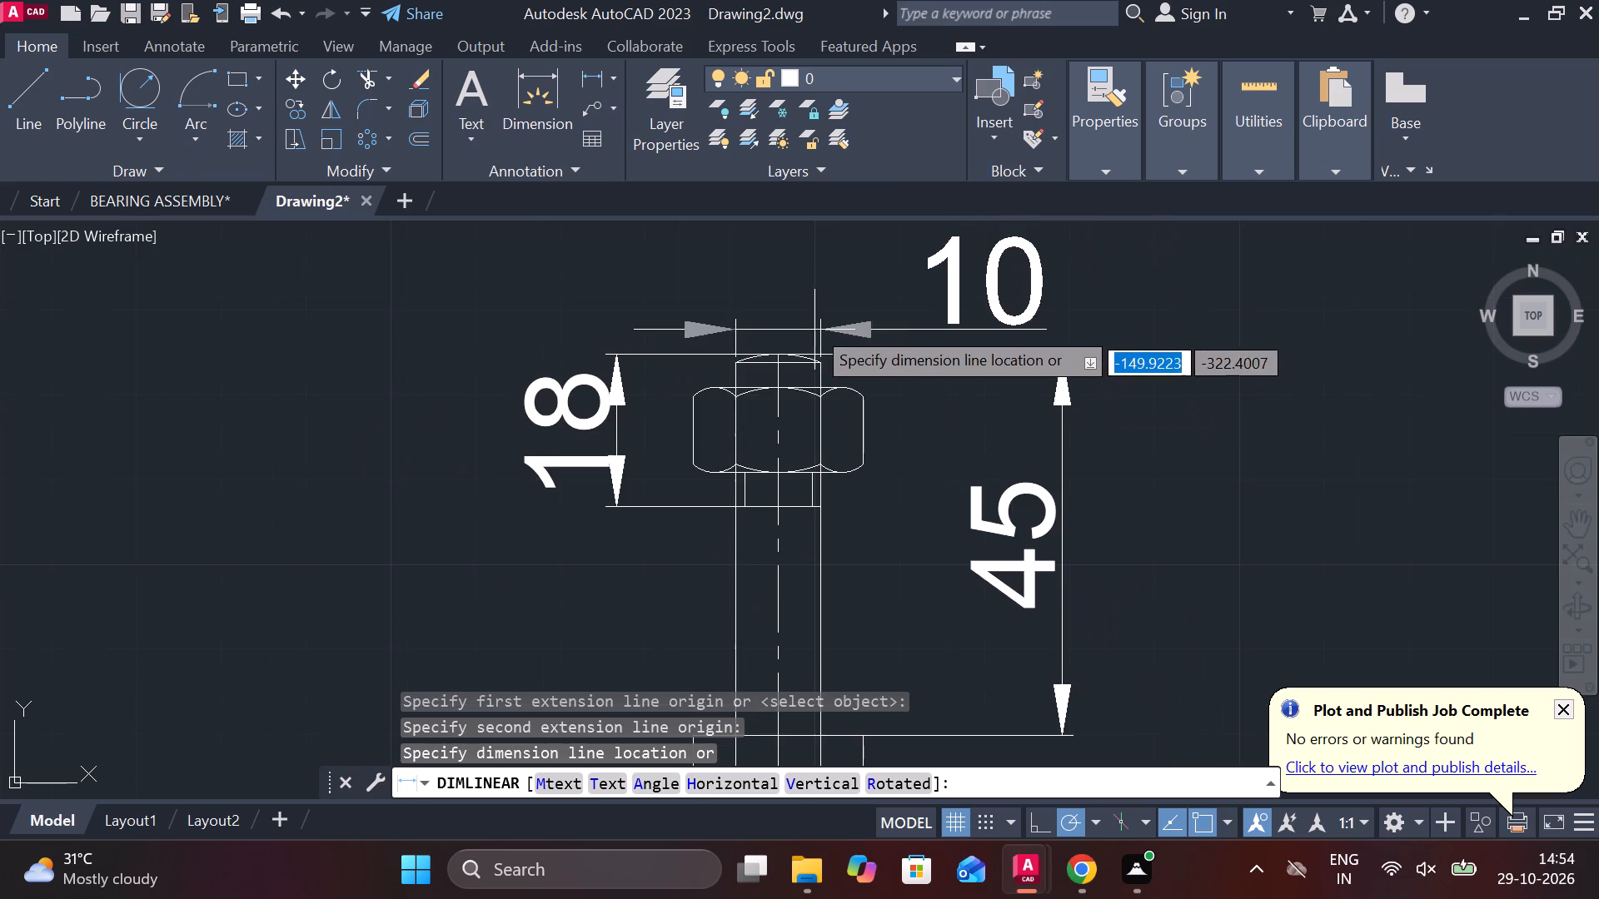
pyautogui.moveTo(809, 315); pyautogui.dragTo(809, 358, button='middle')
pyautogui.click(791, 306)
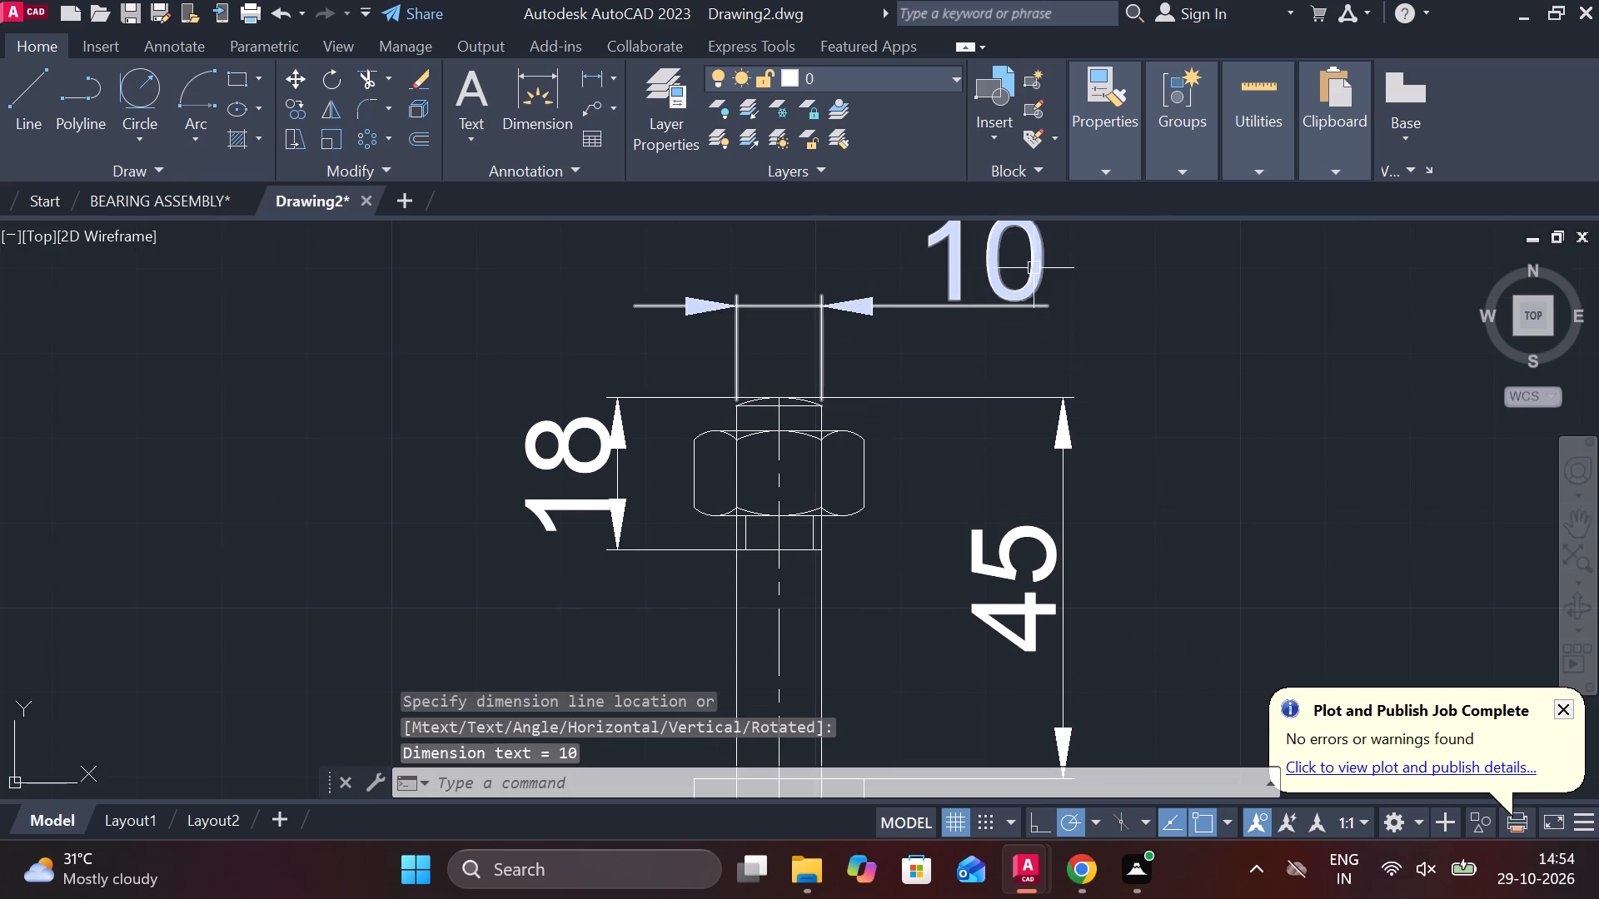
# Add the prefix M to the bolt's width dimension so it reads M10.
pyautogui.press('Escape')
pyautogui.doubleClick(1009, 260)
pyautogui.press('Escape')
pyautogui.doubleClick(989, 271)
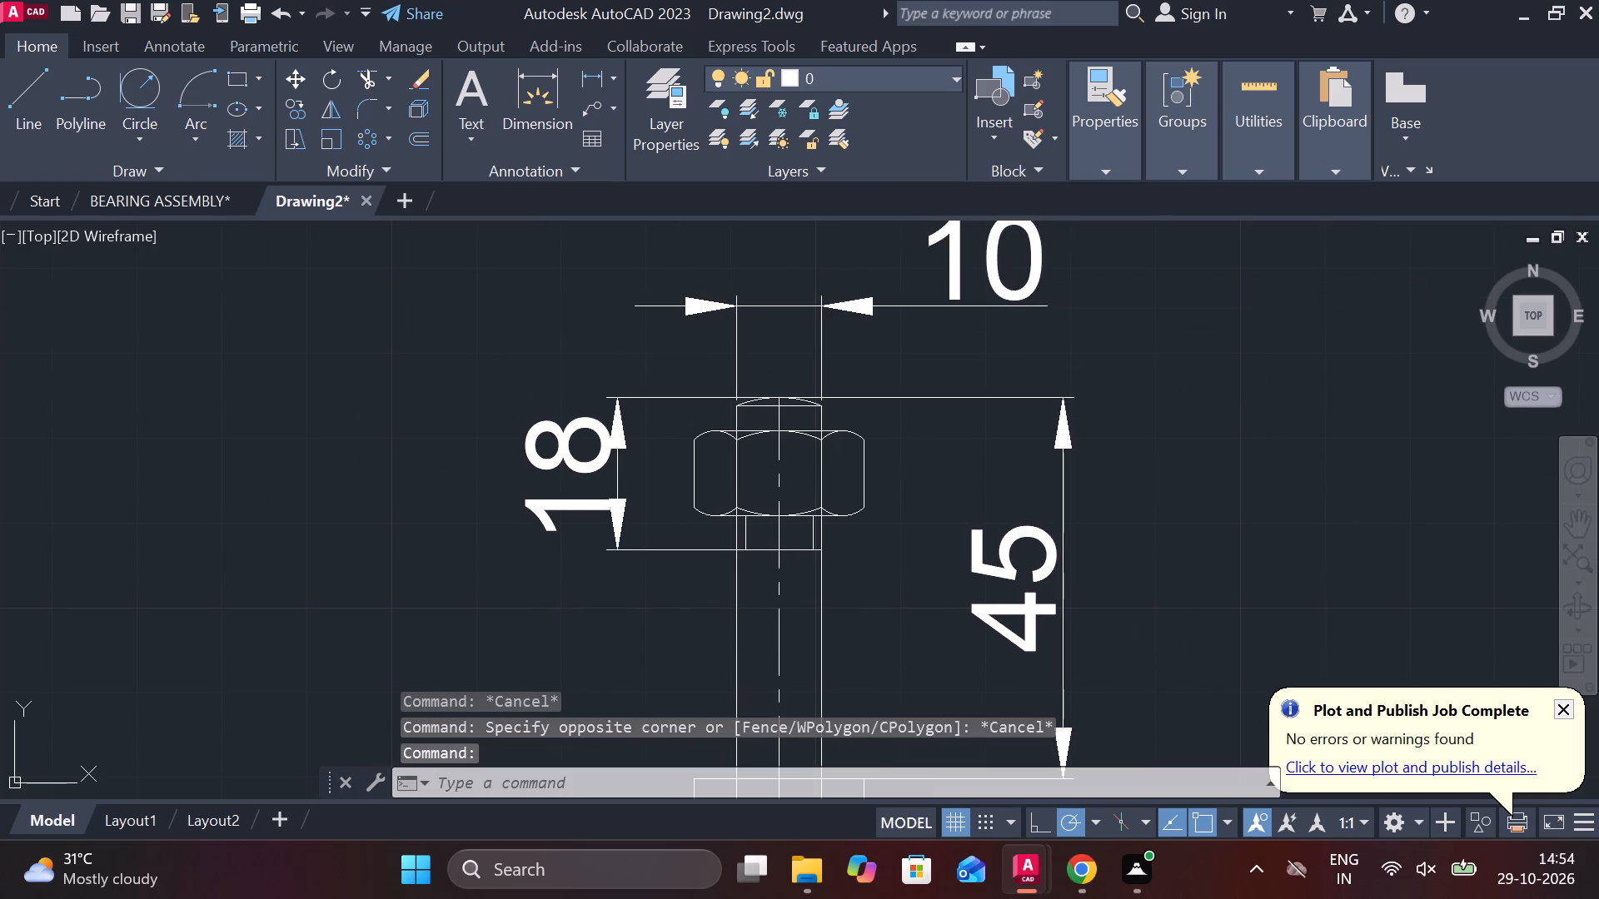
pyautogui.press('m')
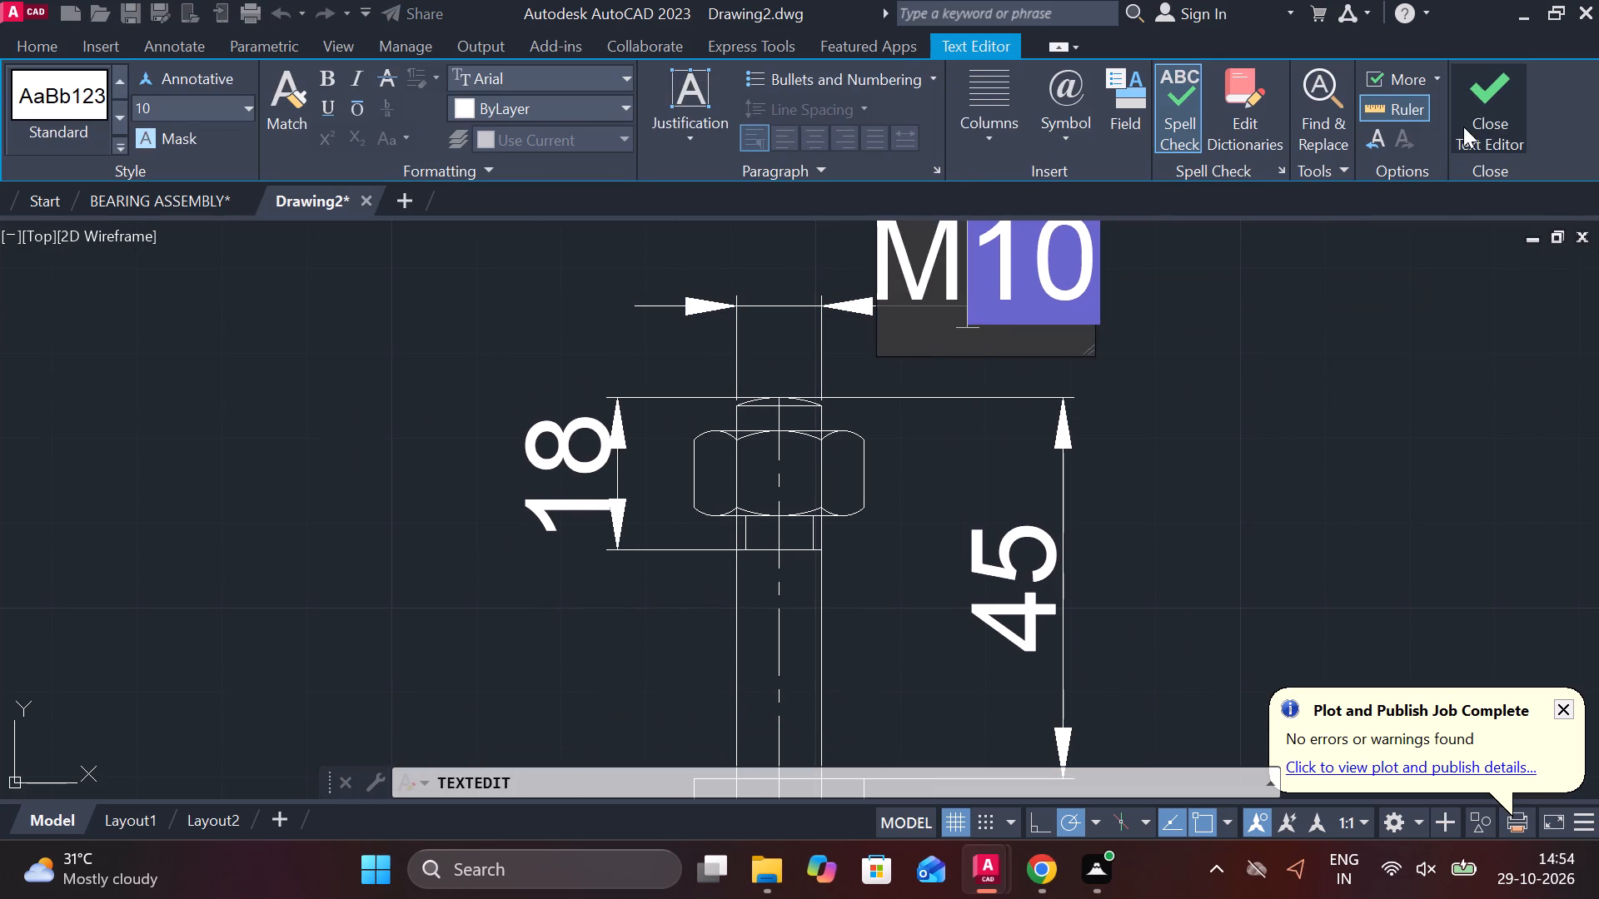
pyautogui.click(1463, 127)
# Attach a multileader to the bolt shank's left side with part number 10 at text height 15.
pyautogui.scroll(-2, 1092, 421)
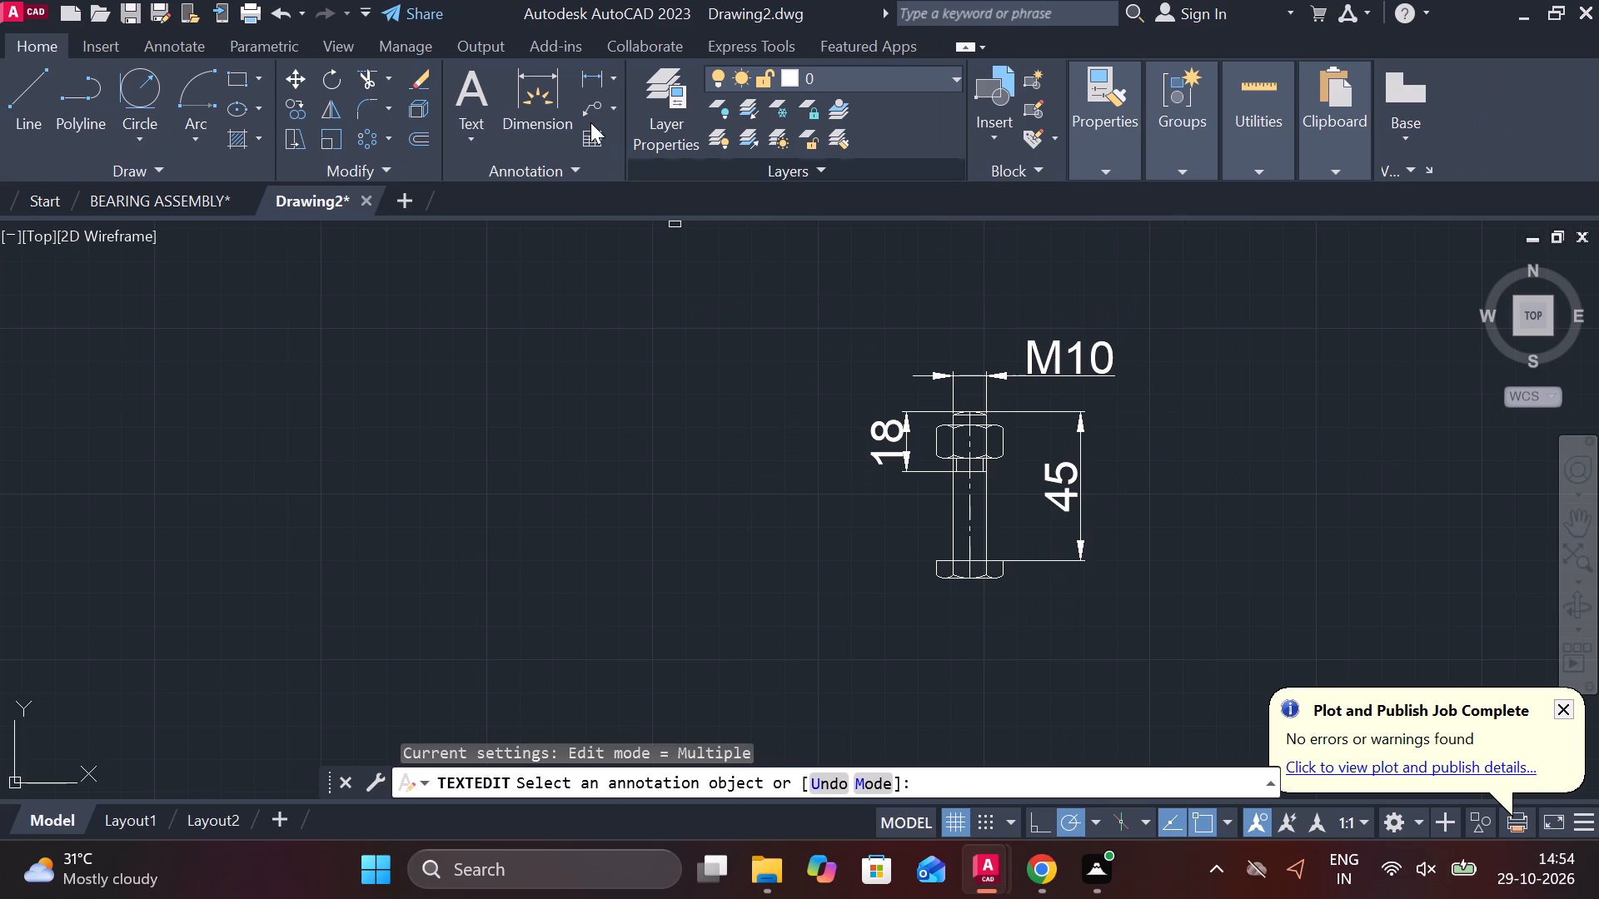
pyautogui.click(589, 112)
pyautogui.click(957, 517)
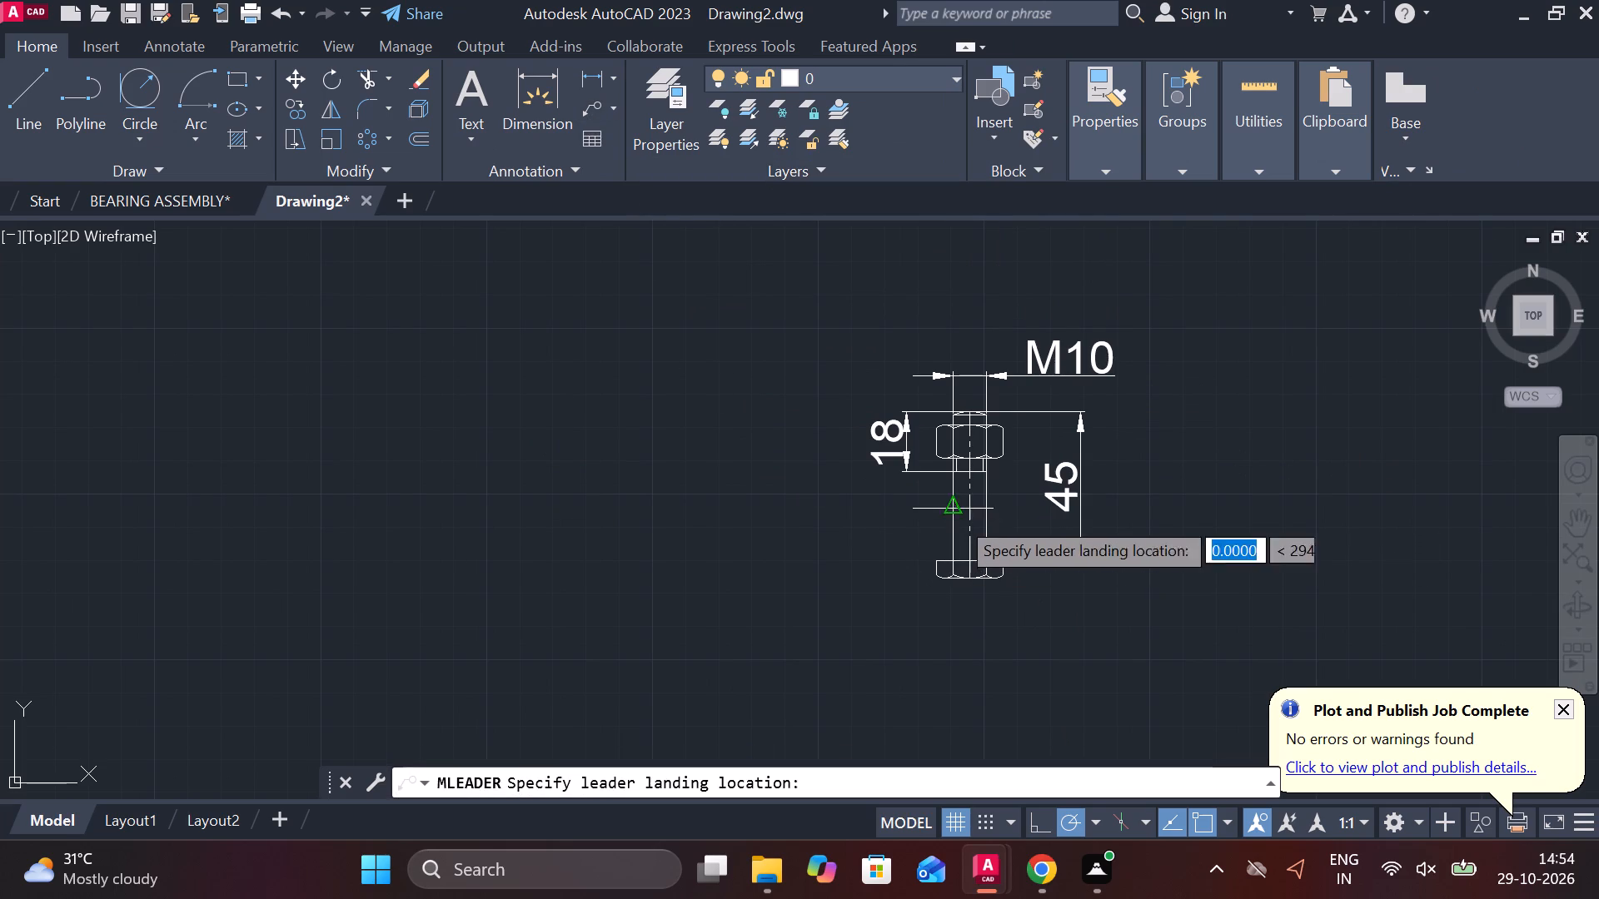
pyautogui.click(868, 551)
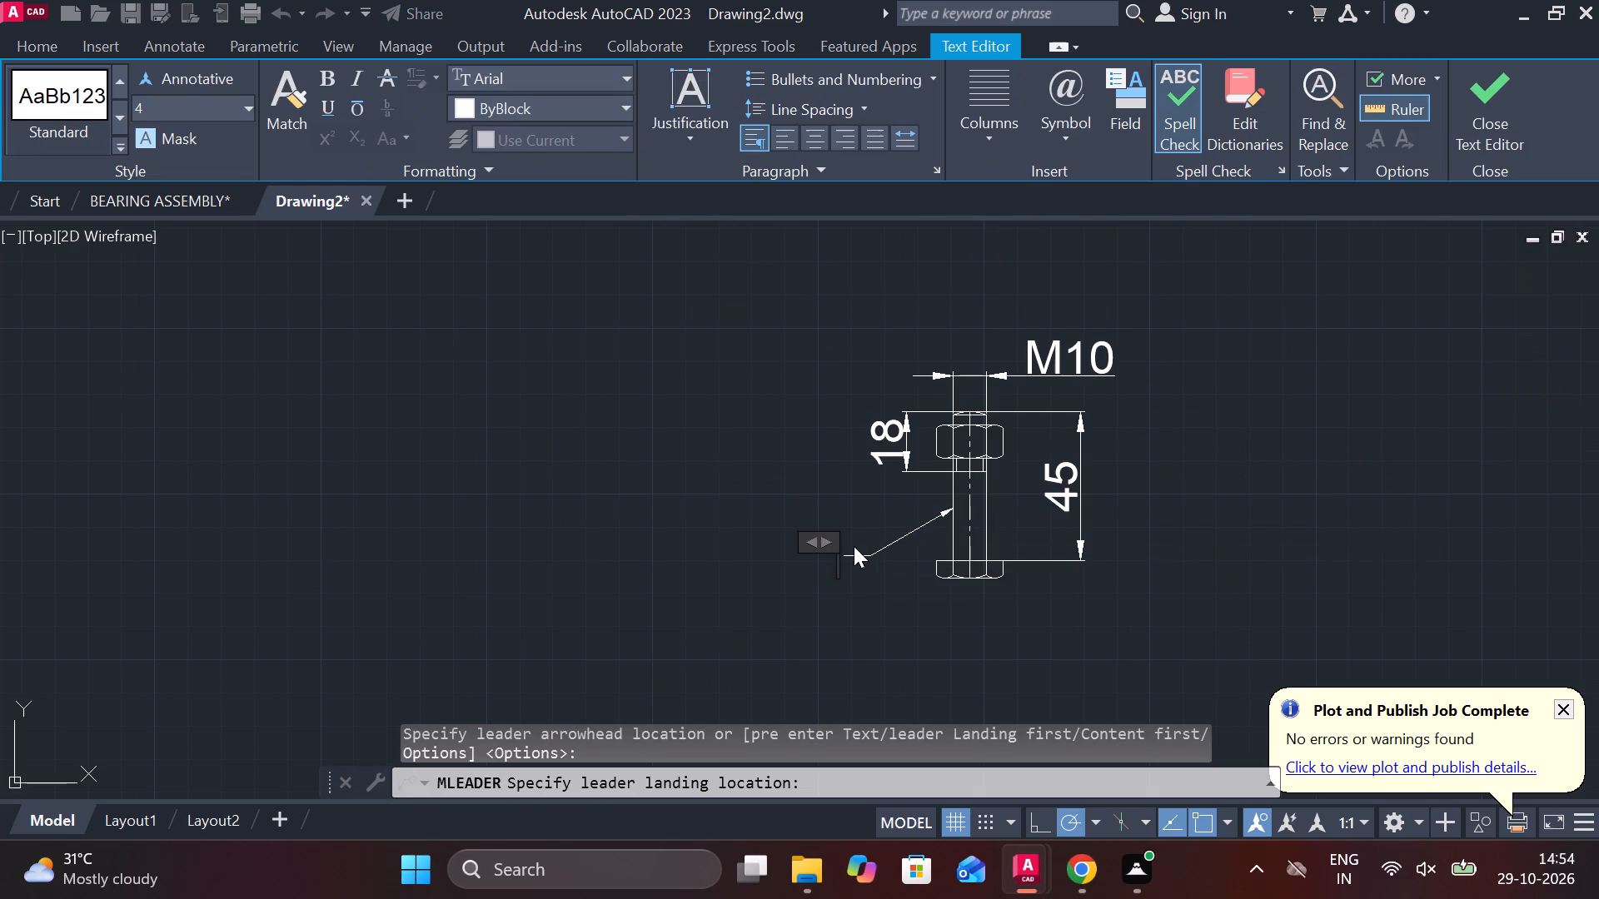
pyautogui.click(186, 97)
pyautogui.press('1')
pyautogui.press('5')
pyautogui.press('Return')
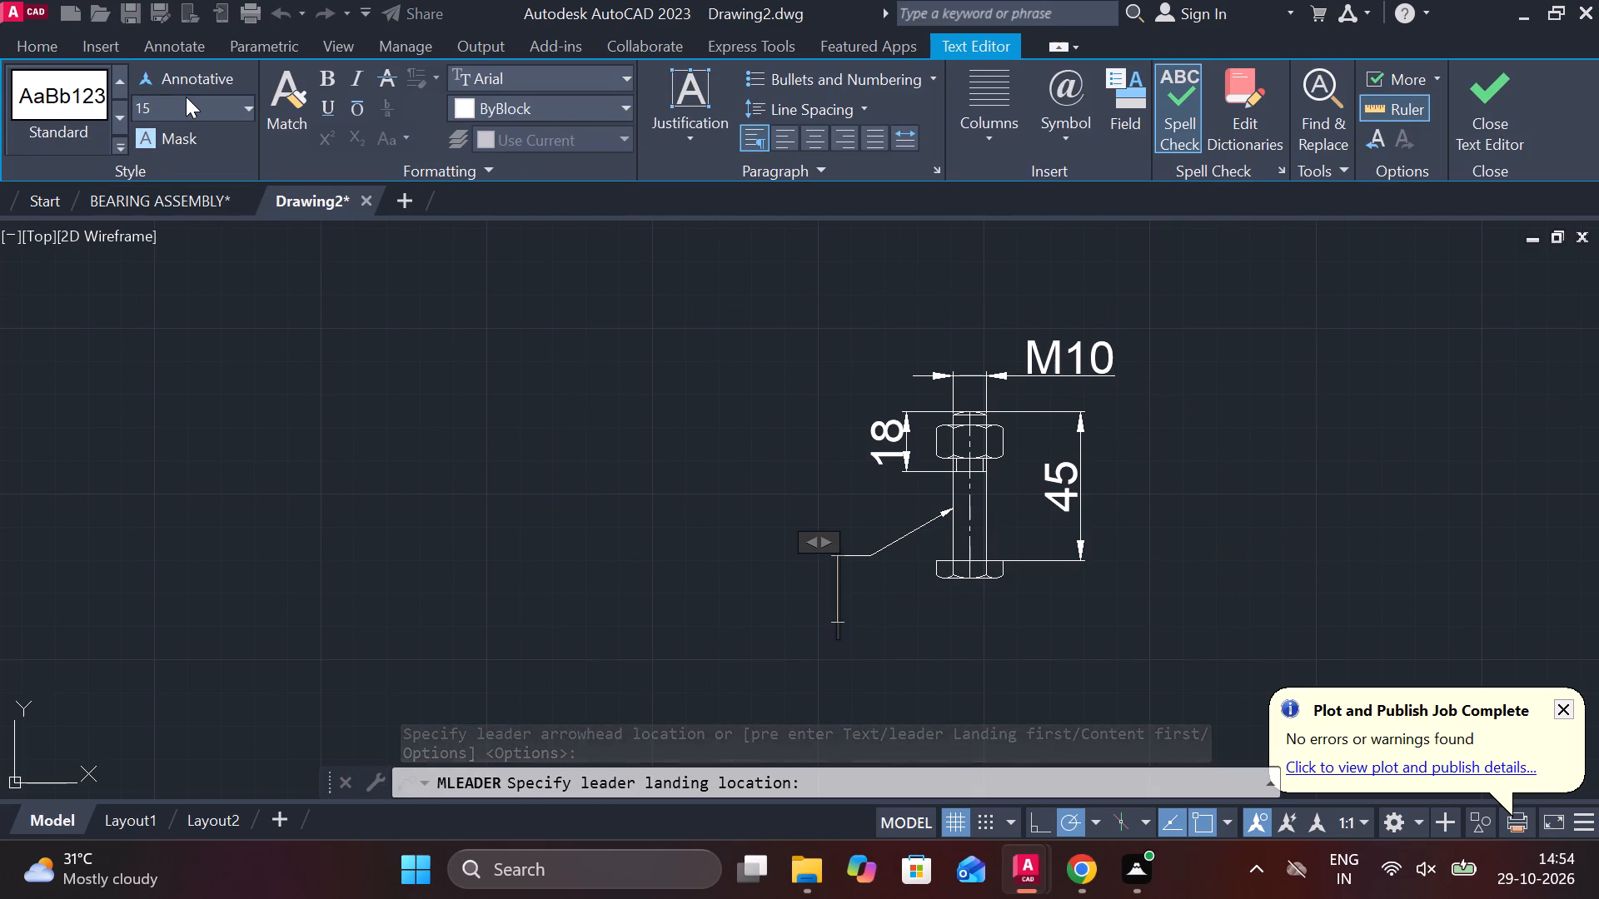
pyautogui.write('10')
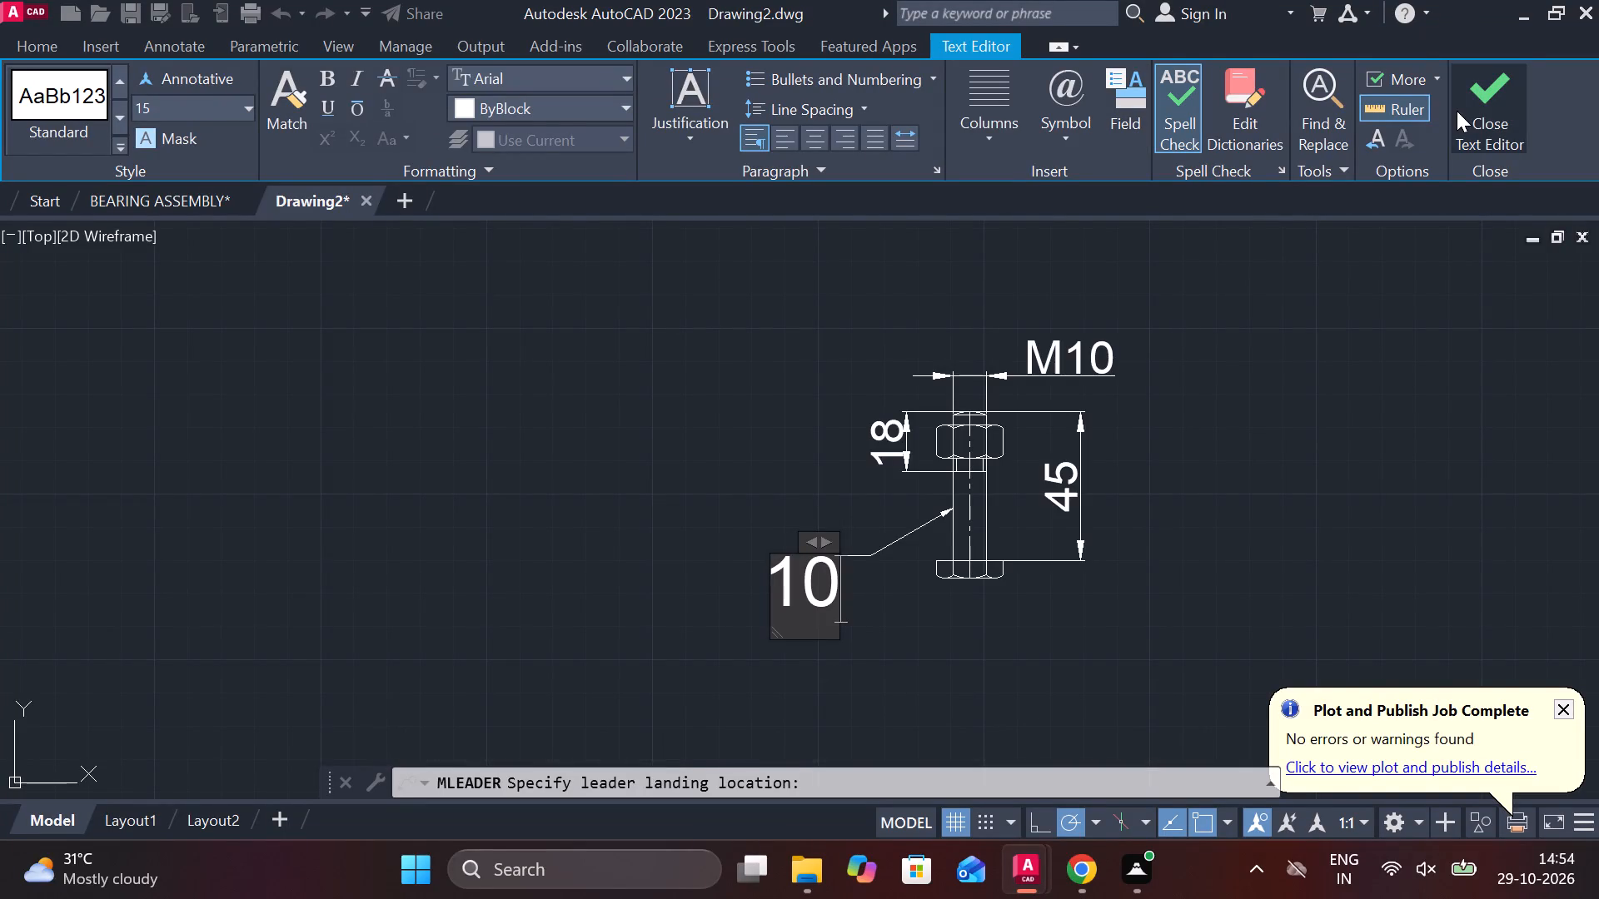
pyautogui.click(1457, 111)
# Move the bolt and nut drawing with its dimensions and leader to the right of the domed Ø76/Ø88 section view.
pyautogui.scroll(-2, 1324, 435)
pyautogui.moveTo(1035, 373); pyautogui.dragTo(1036, 373)
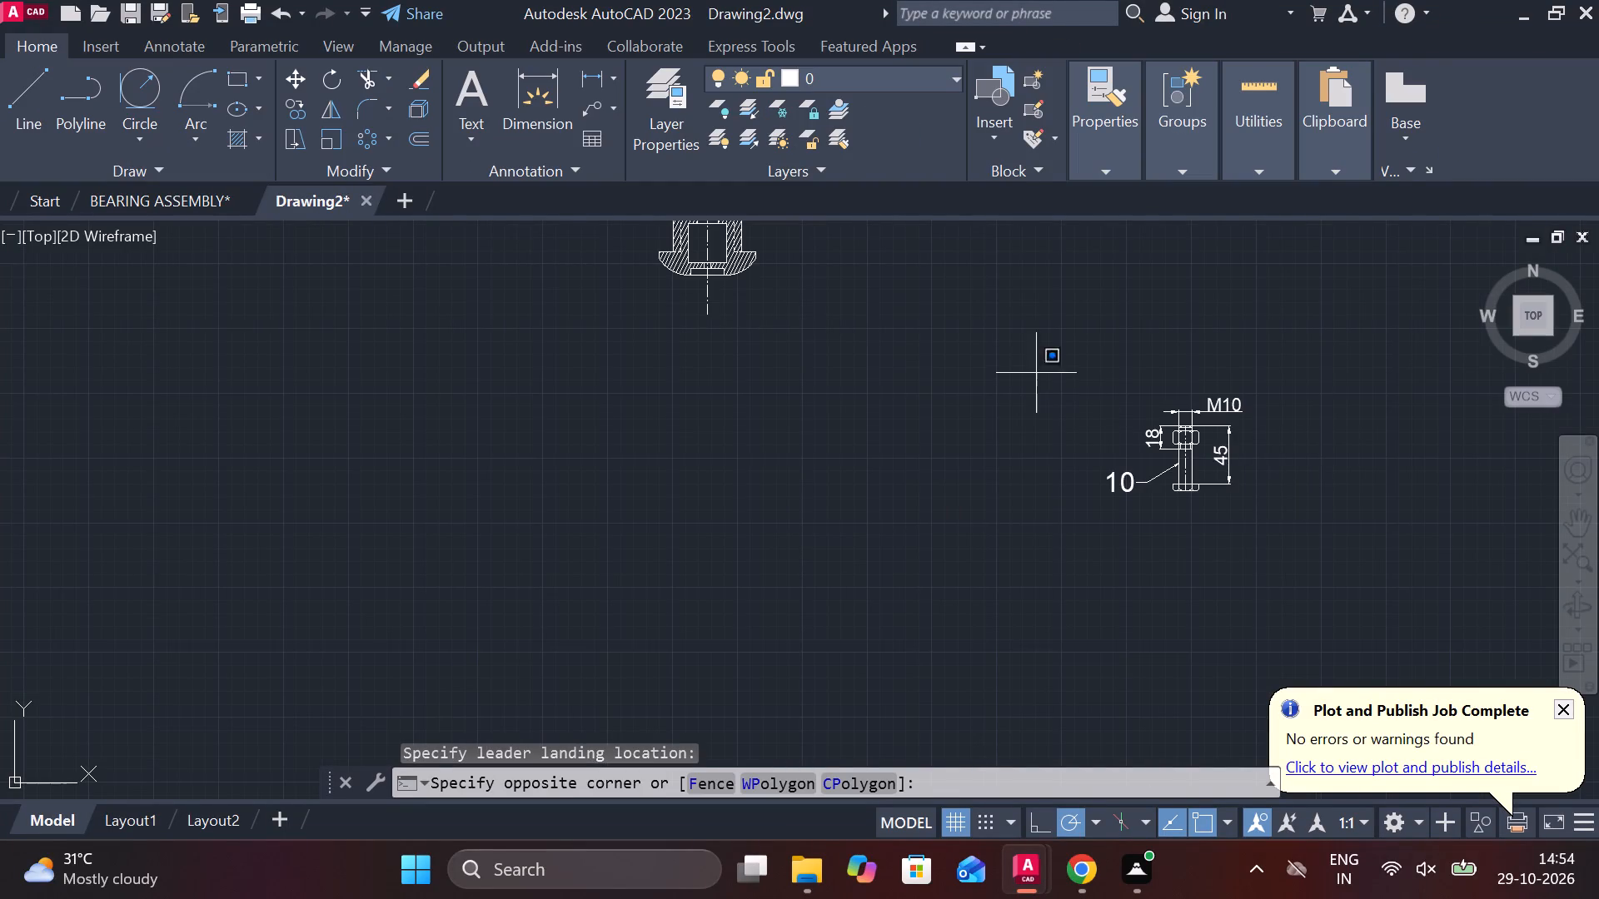
pyautogui.moveTo(1036, 373); pyautogui.dragTo(1065, 376)
pyautogui.click(1299, 545)
pyautogui.press('m')
pyautogui.press('Return')
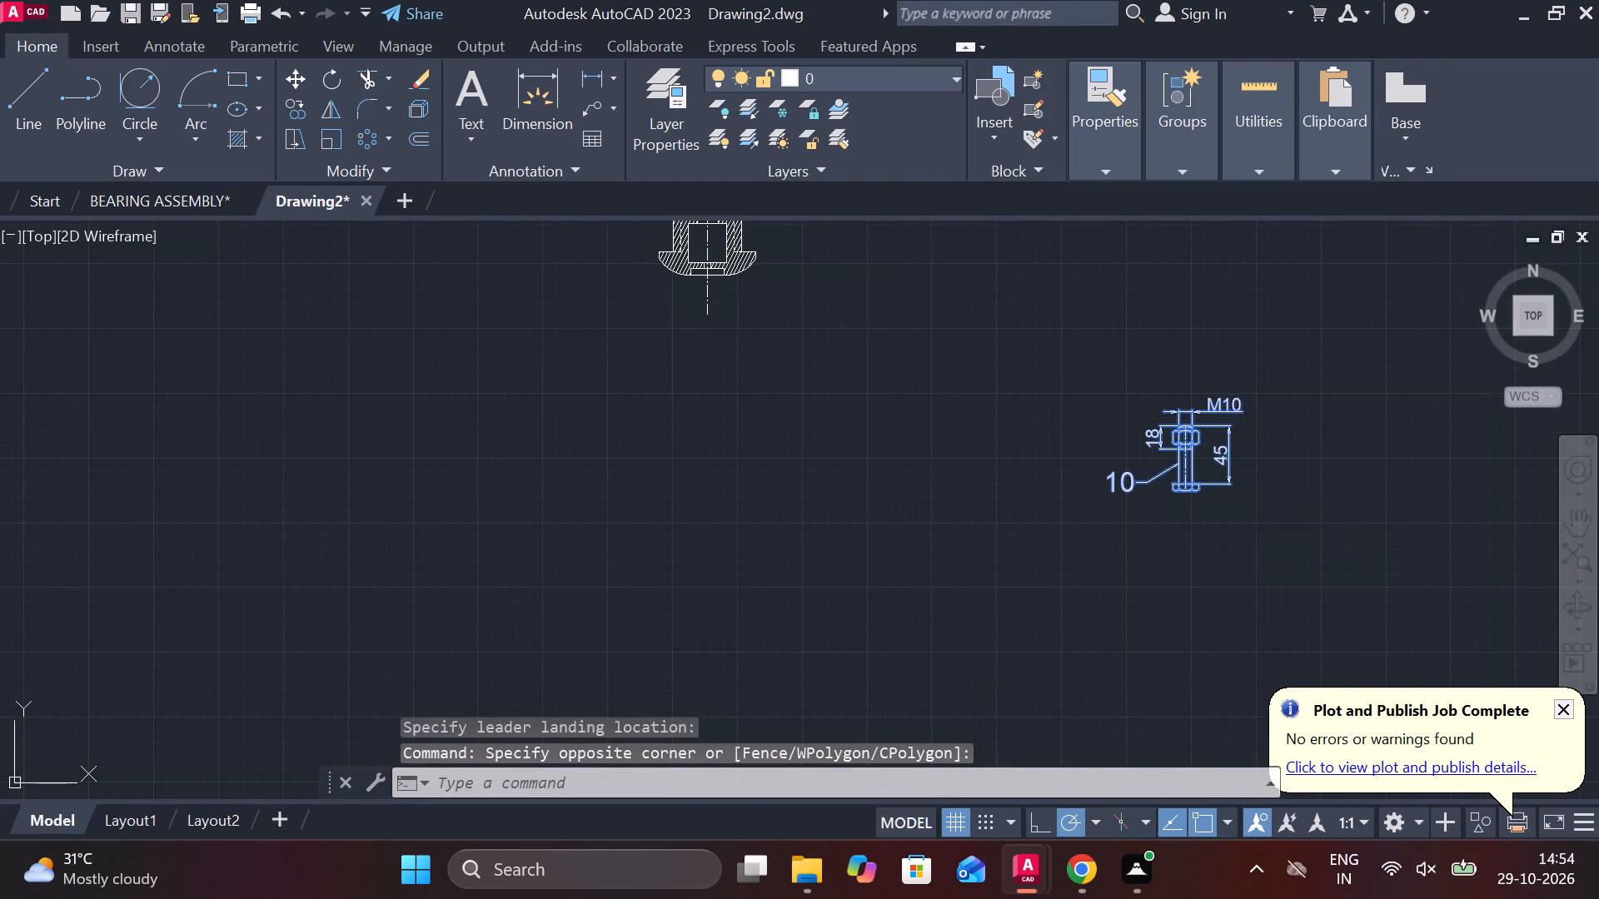
pyautogui.click(1284, 504)
pyautogui.scroll(-2, 1301, 525)
pyautogui.moveTo(1242, 525); pyautogui.dragTo(671, 489, button='middle')
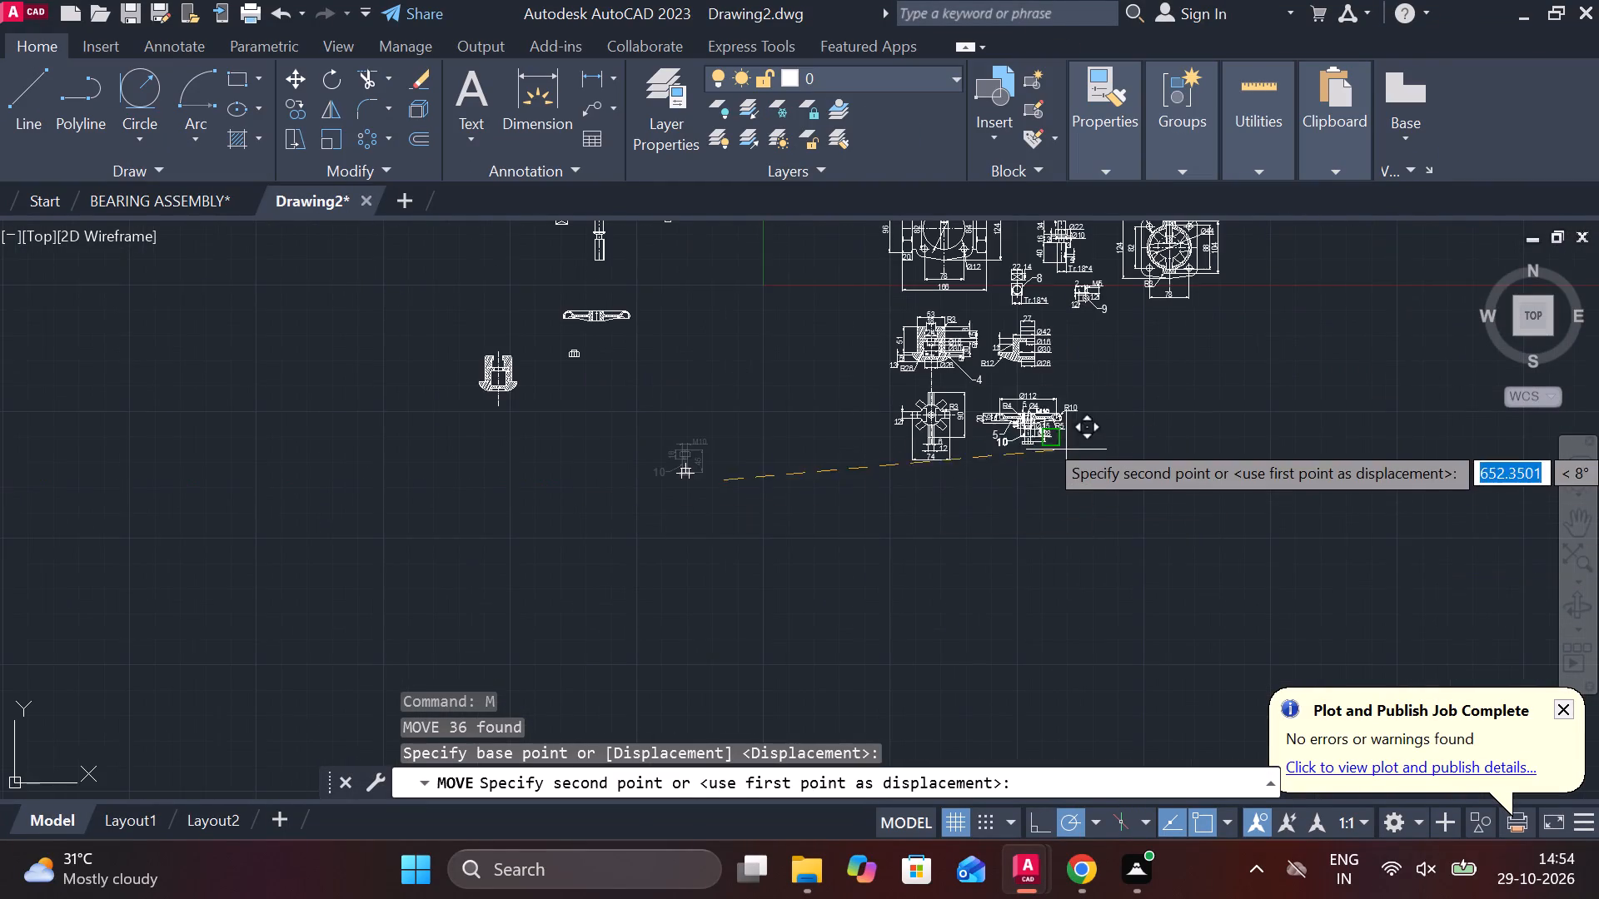
pyautogui.scroll(2, 1135, 406)
pyautogui.moveTo(1148, 425); pyautogui.dragTo(1107, 812, button='middle')
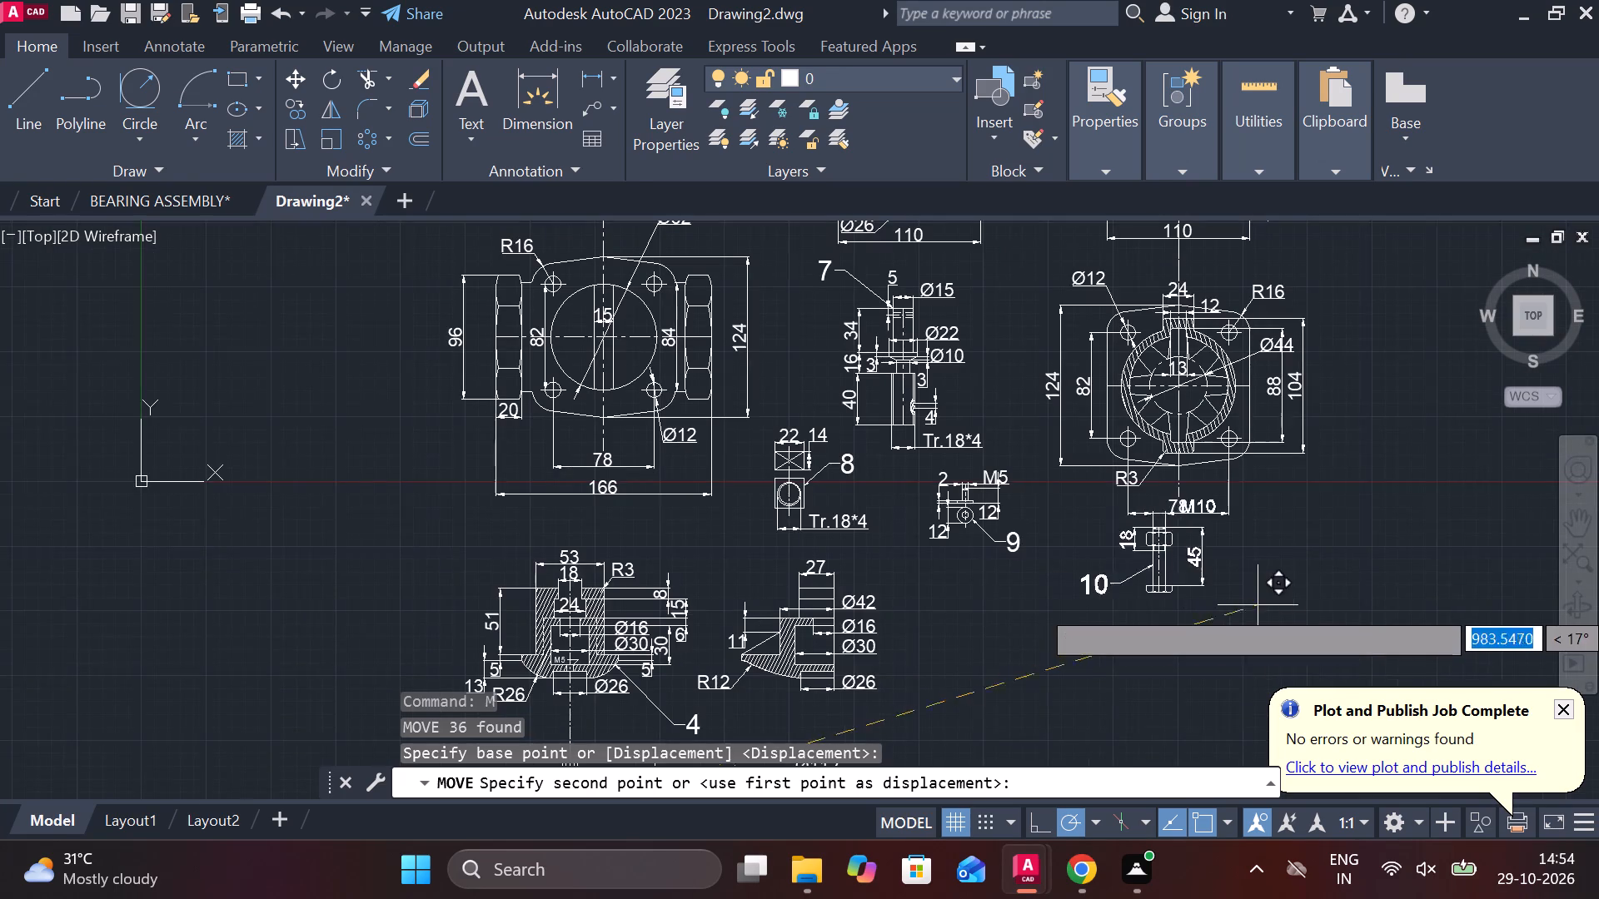
pyautogui.moveTo(1241, 615); pyautogui.dragTo(1012, 788, button='middle')
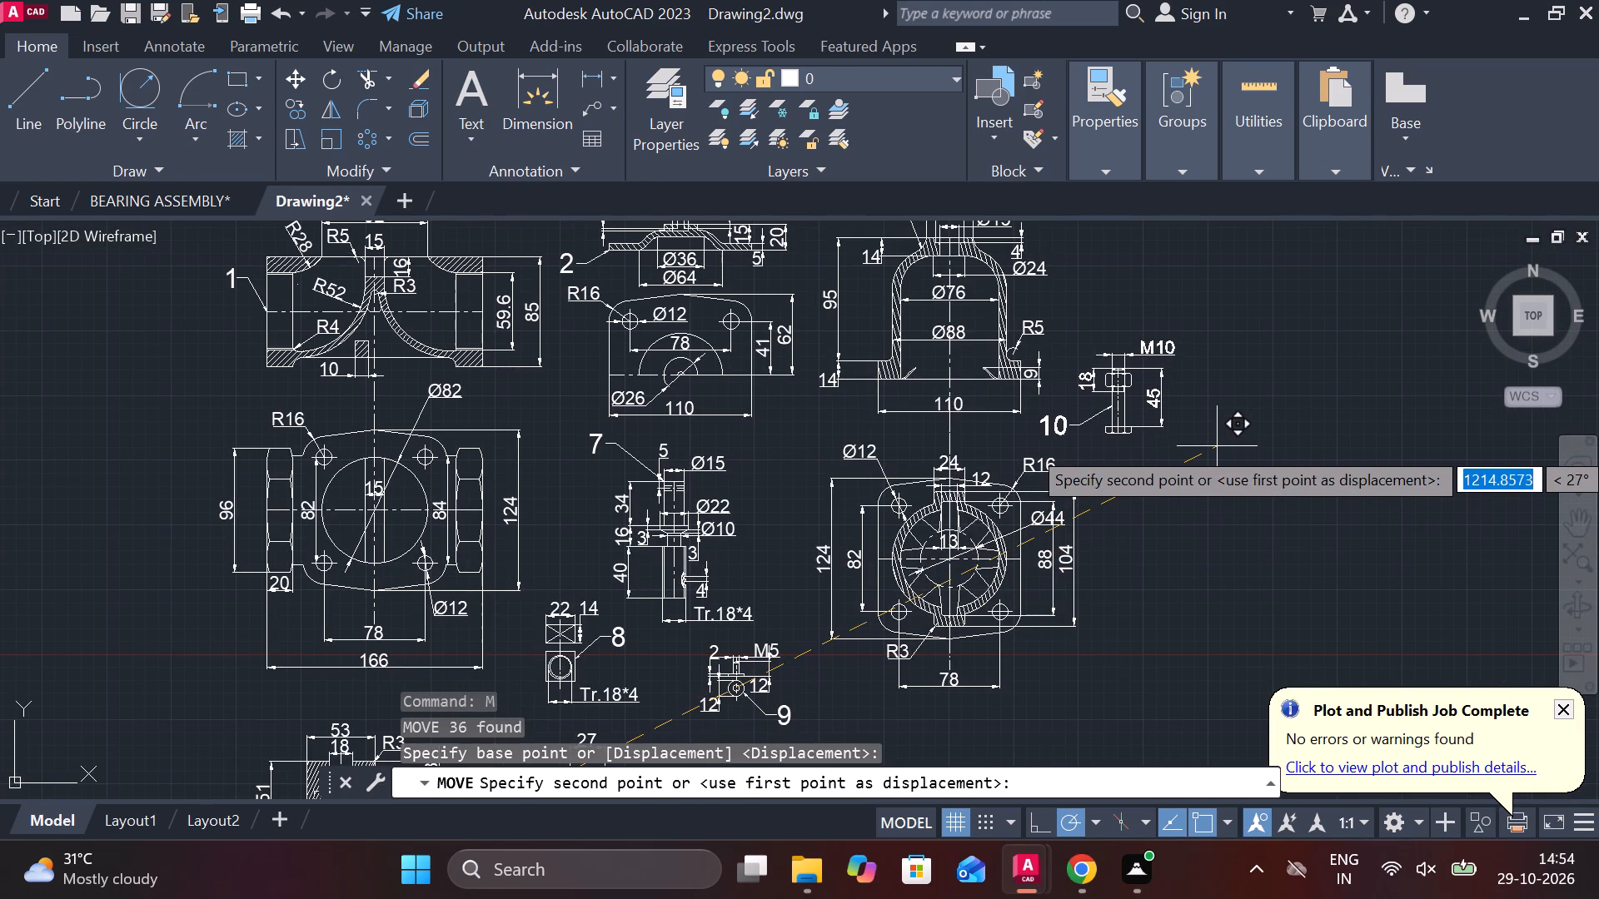
pyautogui.click(1217, 446)
pyautogui.scroll(-1, 1251, 466)
pyautogui.moveTo(1246, 580); pyautogui.dragTo(1193, 469, button='middle')
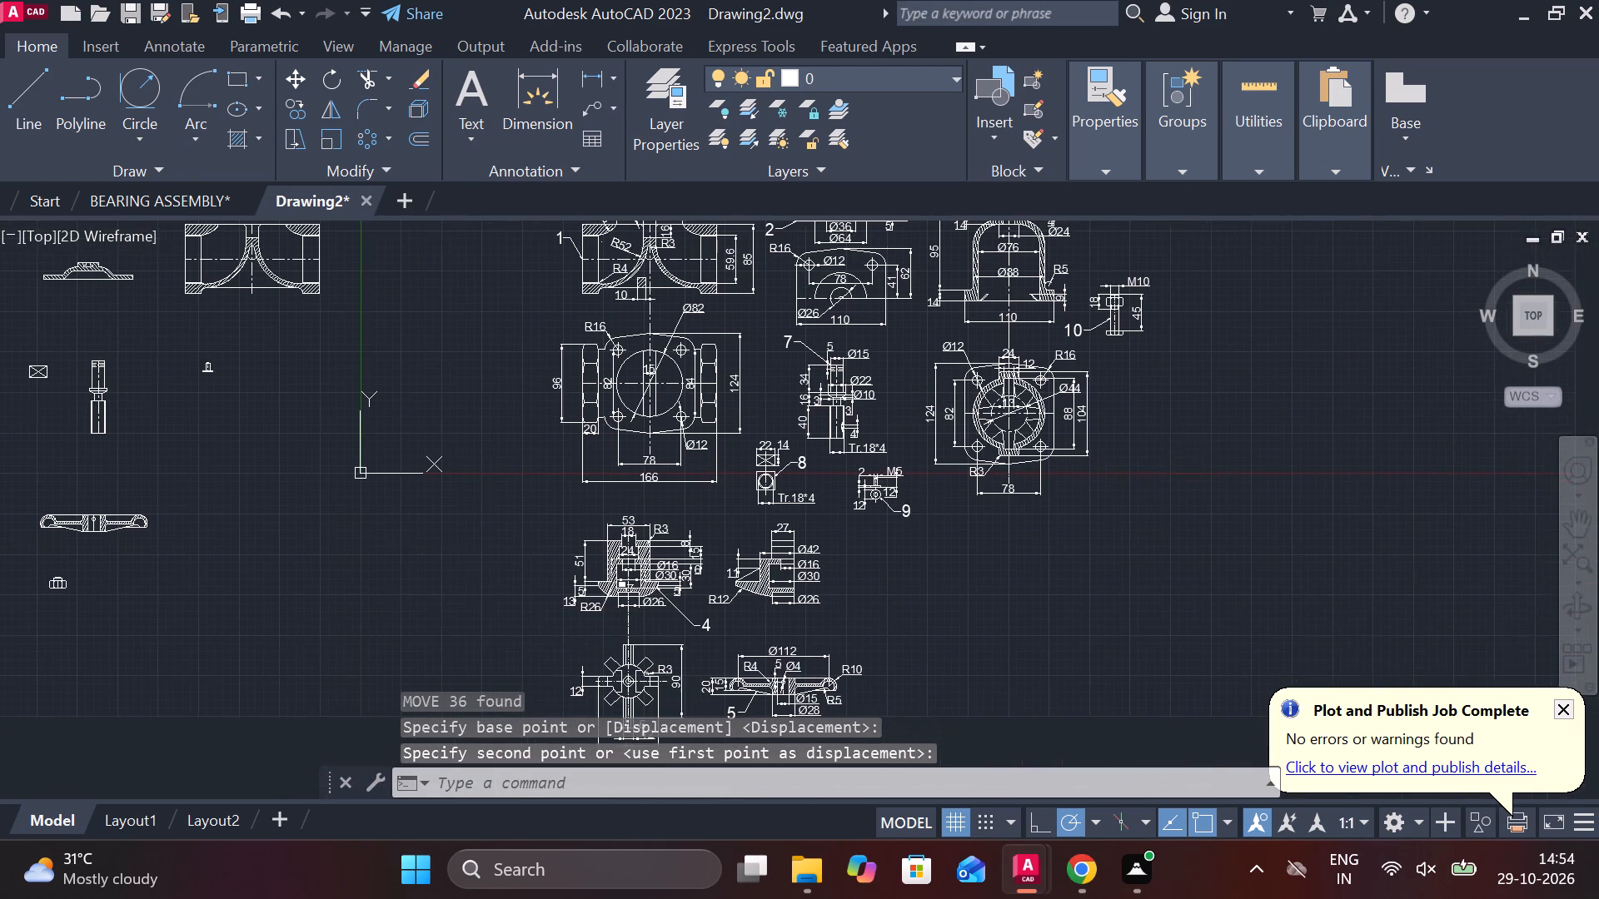
# Move the part 10 bolt and nut drawing with its annotations below part 9, beside the Ø42 half section.
pyautogui.moveTo(1108, 539); pyautogui.dragTo(1093, 429, button='middle')
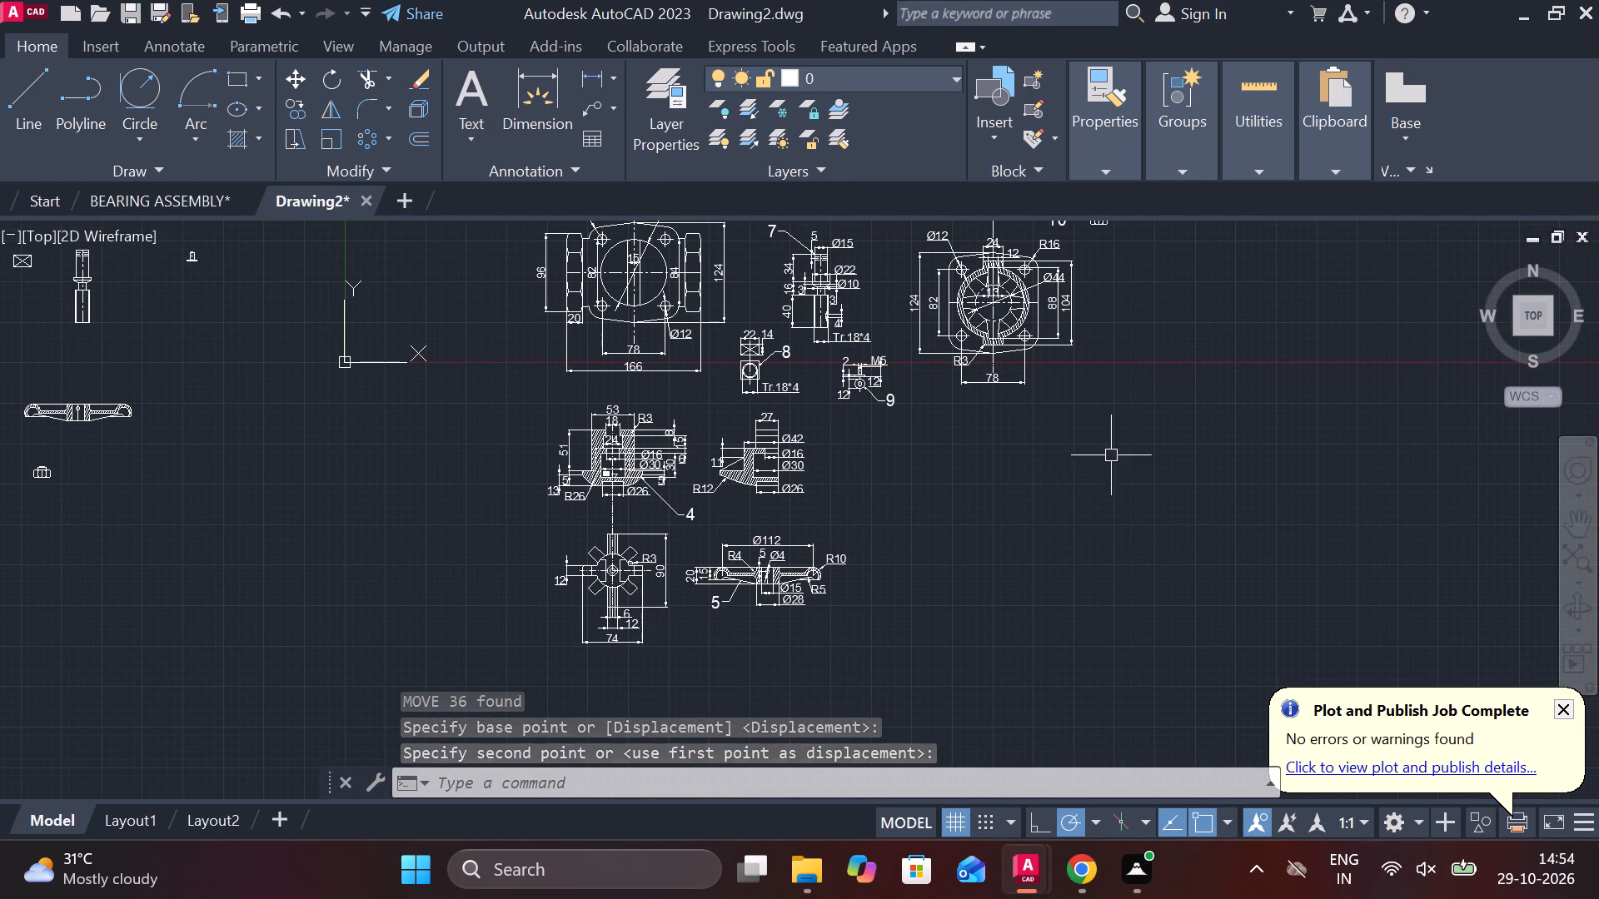
pyautogui.moveTo(1113, 426); pyautogui.dragTo(971, 645, button='middle')
pyautogui.scroll(2, 983, 461)
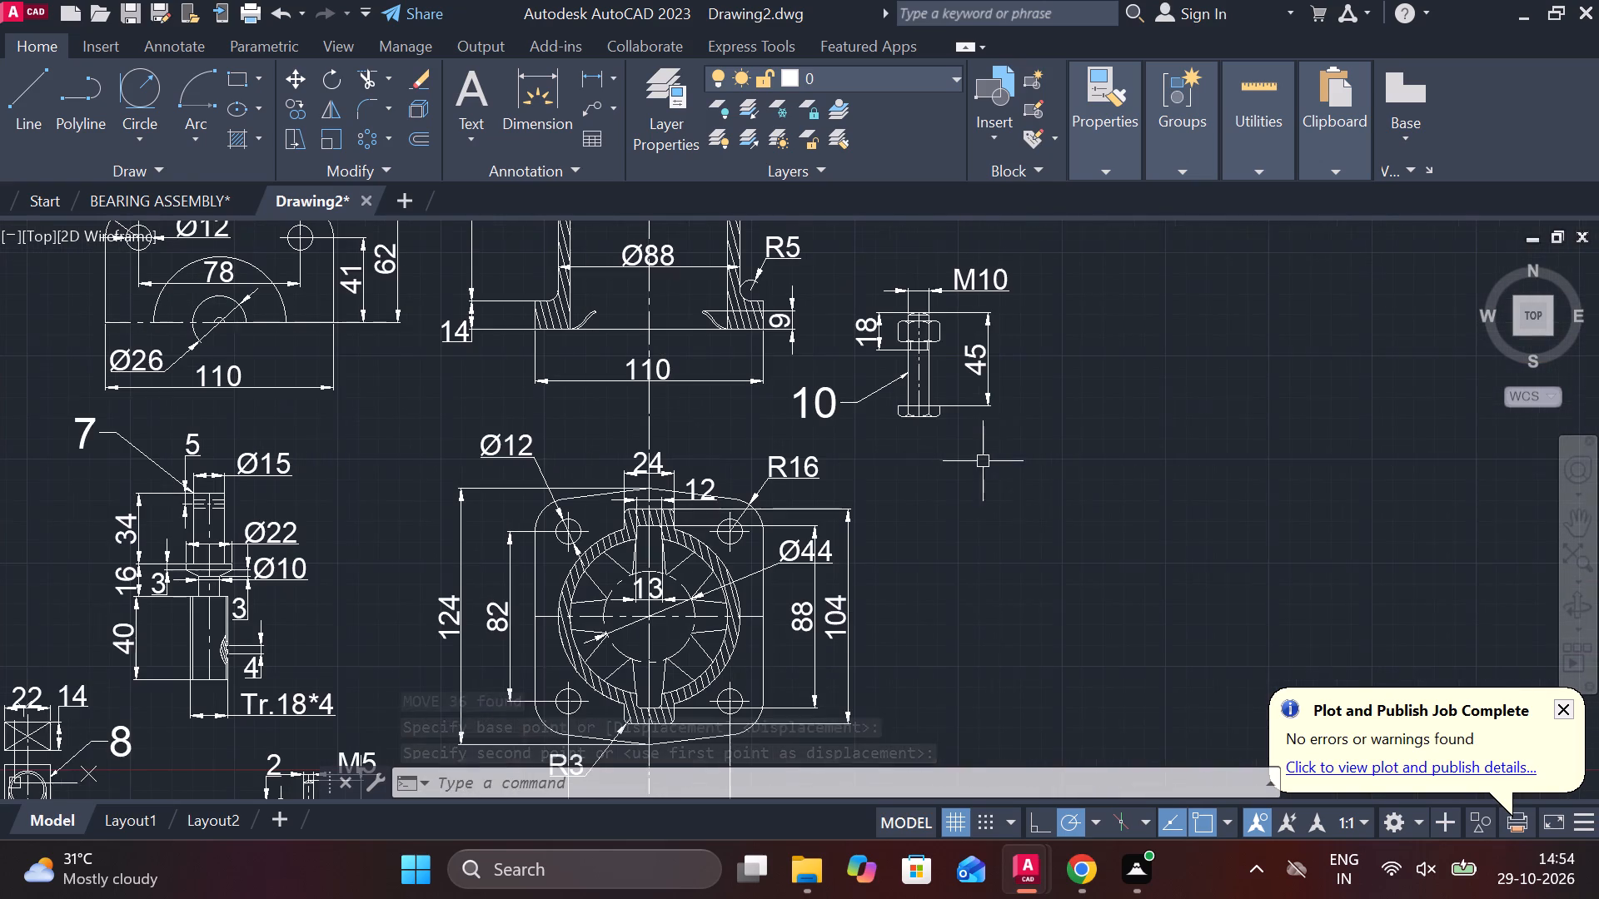
pyautogui.click(1022, 463)
pyautogui.click(874, 241)
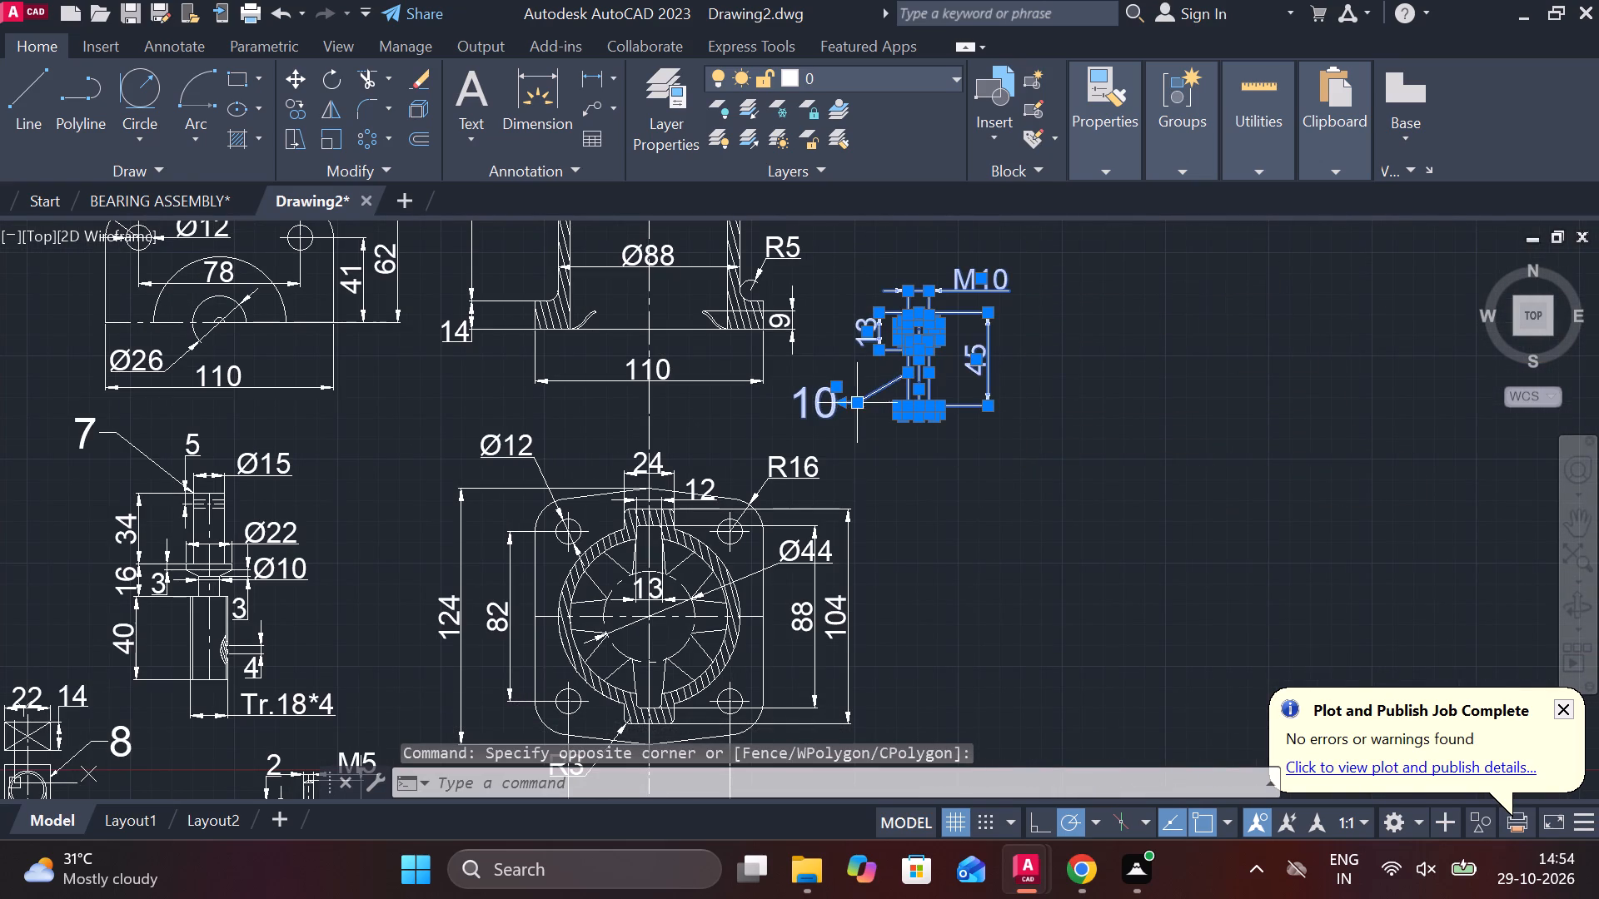
pyautogui.press('m')
pyautogui.press('Return')
pyautogui.click(1056, 452)
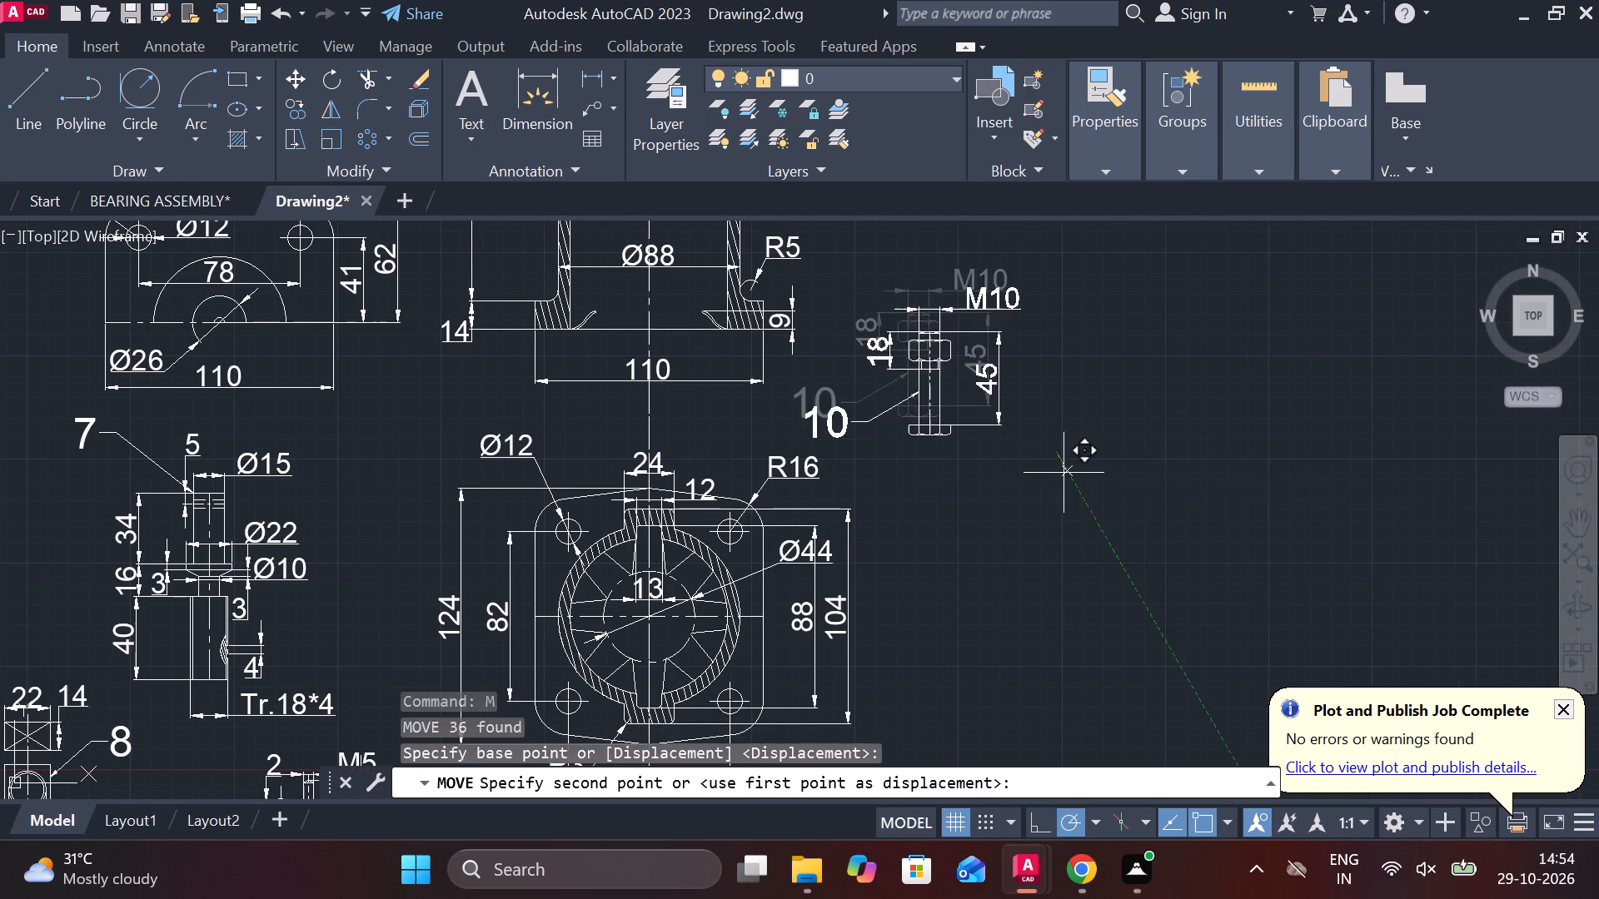
pyautogui.scroll(-1, 1069, 474)
pyautogui.moveTo(1018, 654); pyautogui.dragTo(1086, 430, button='middle')
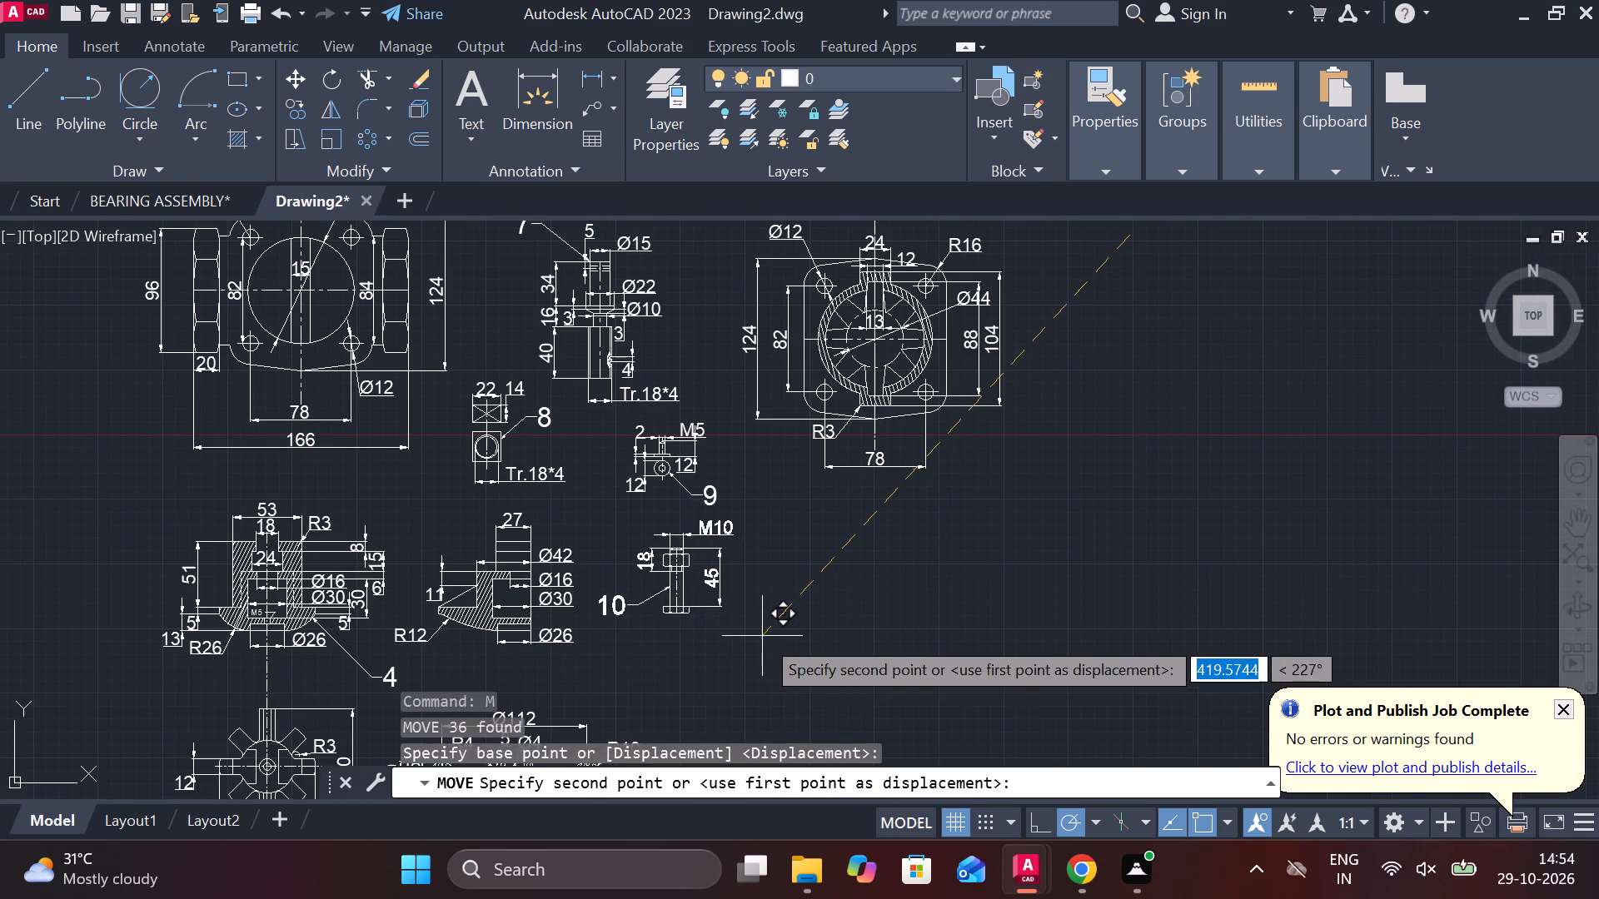
pyautogui.click(757, 645)
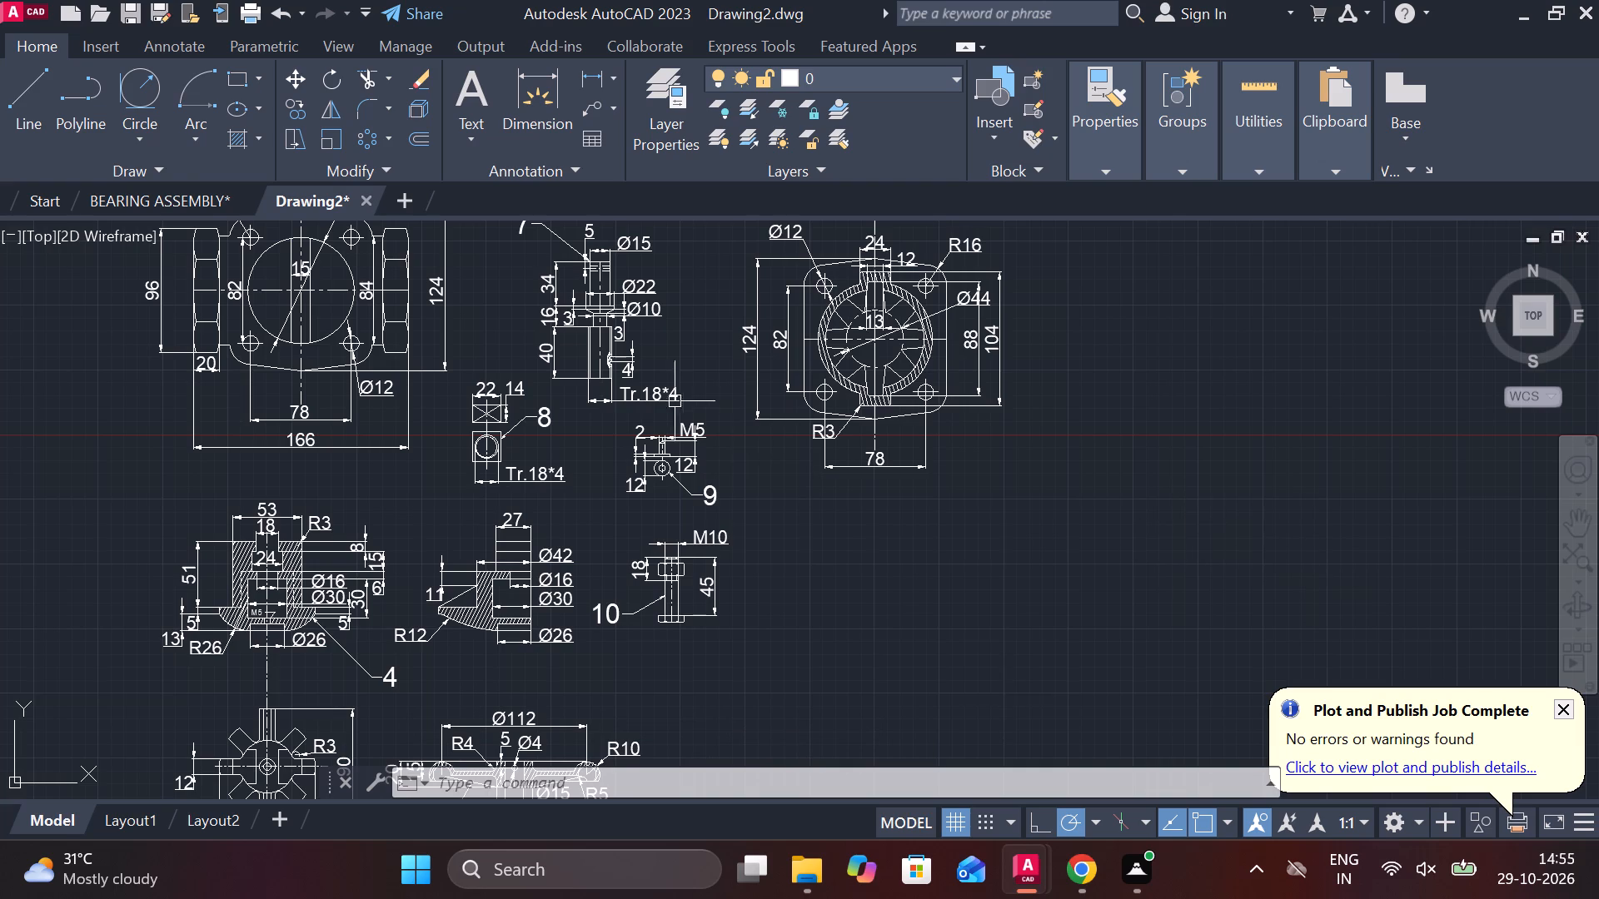
# Draw a vertical line through the centre of the undimensioned cover section, from its top edge to its bottom edge.
pyautogui.moveTo(571, 412); pyautogui.dragTo(1198, 445, button='middle')
pyautogui.moveTo(461, 362); pyautogui.dragTo(990, 545, button='middle')
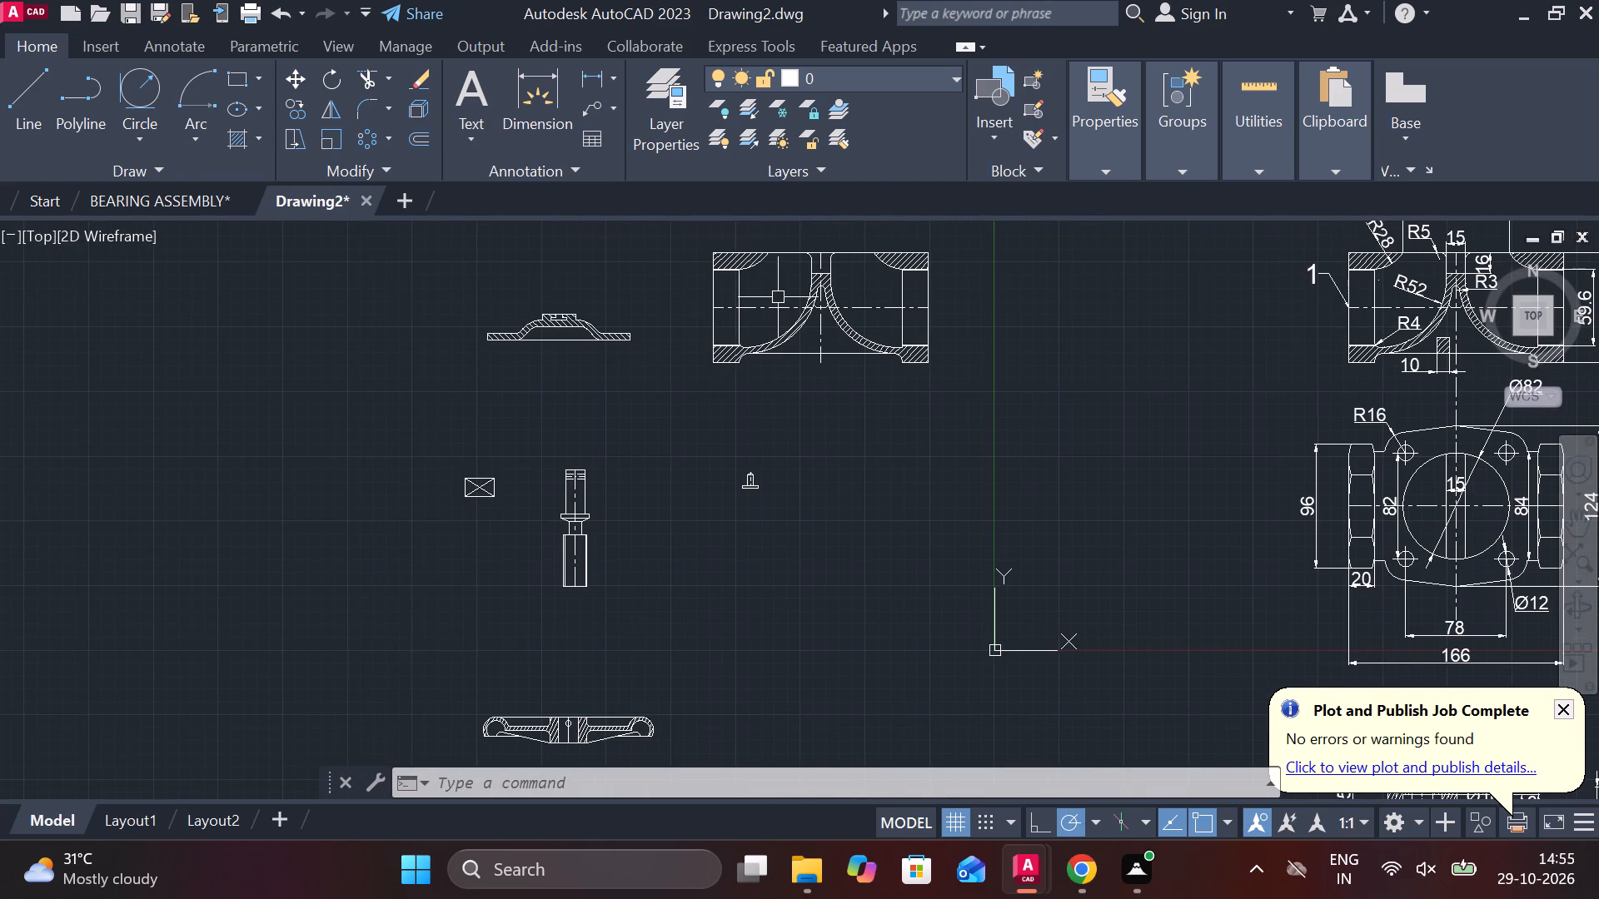
pyautogui.middleClick(854, 518)
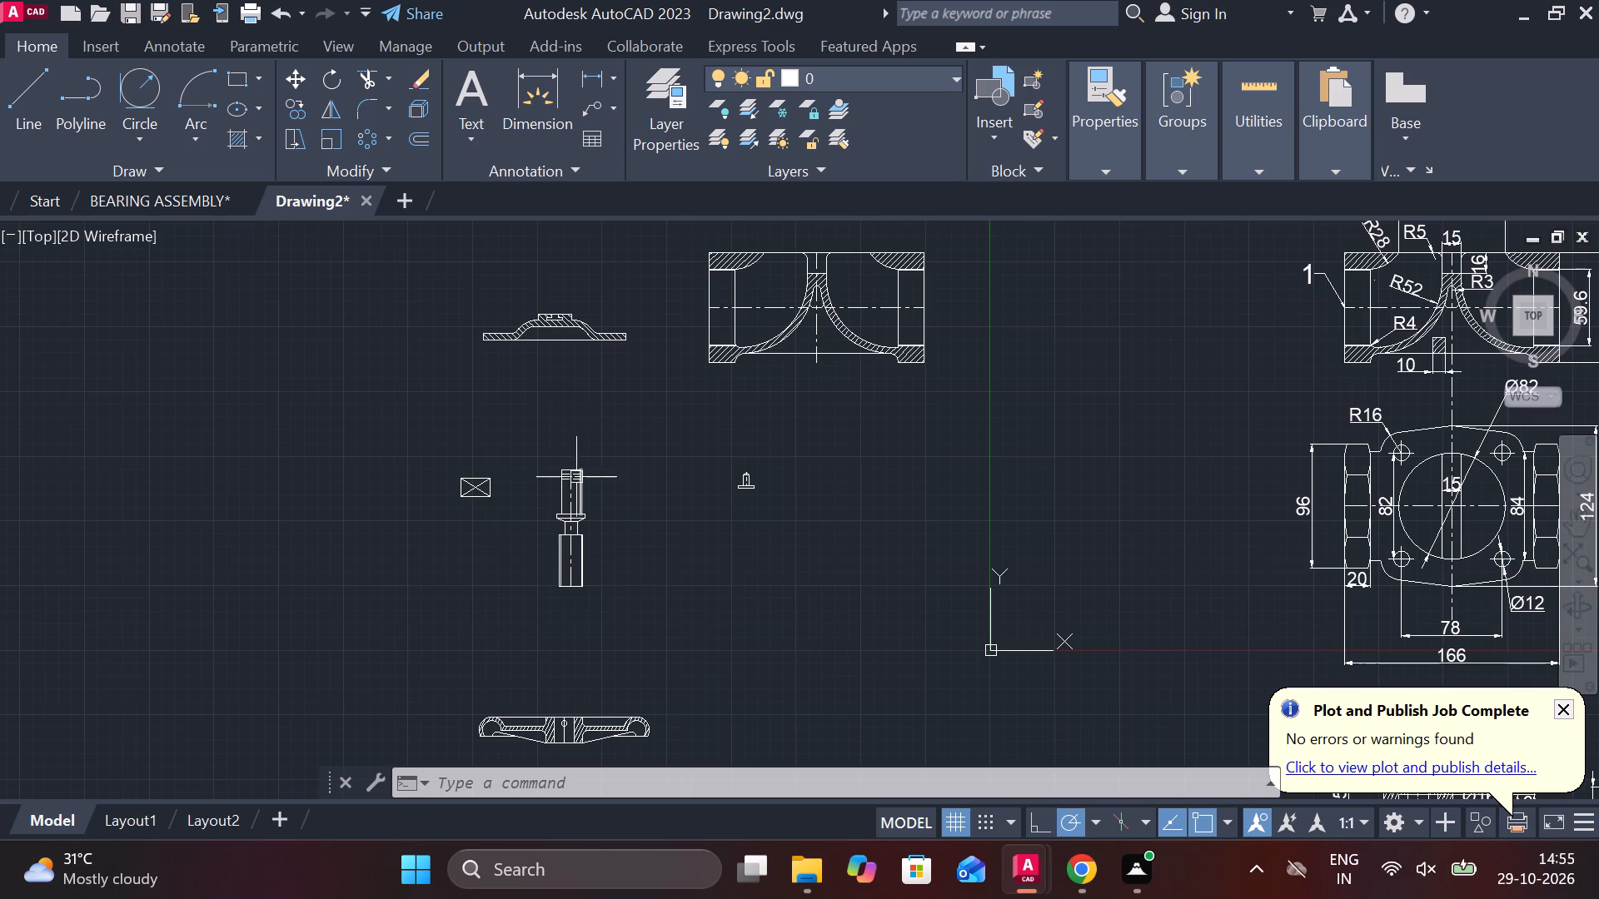
pyautogui.scroll(2, 555, 320)
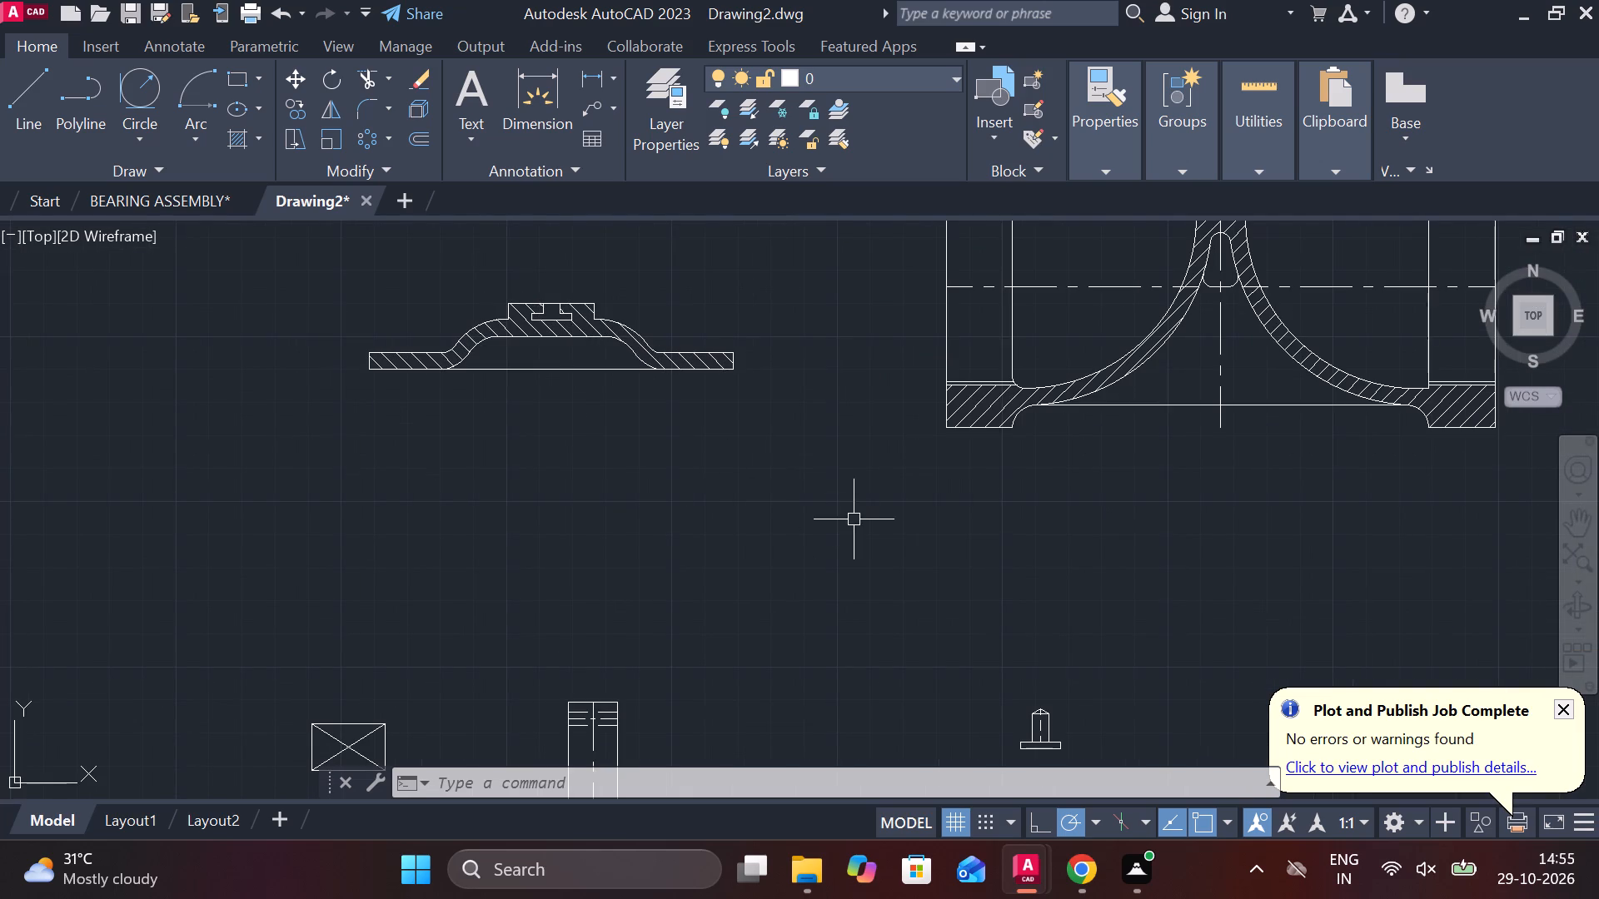
pyautogui.press('l')
pyautogui.press('Return')
pyautogui.moveTo(523, 433); pyautogui.dragTo(590, 494, button='middle')
pyautogui.scroll(2, 570, 338)
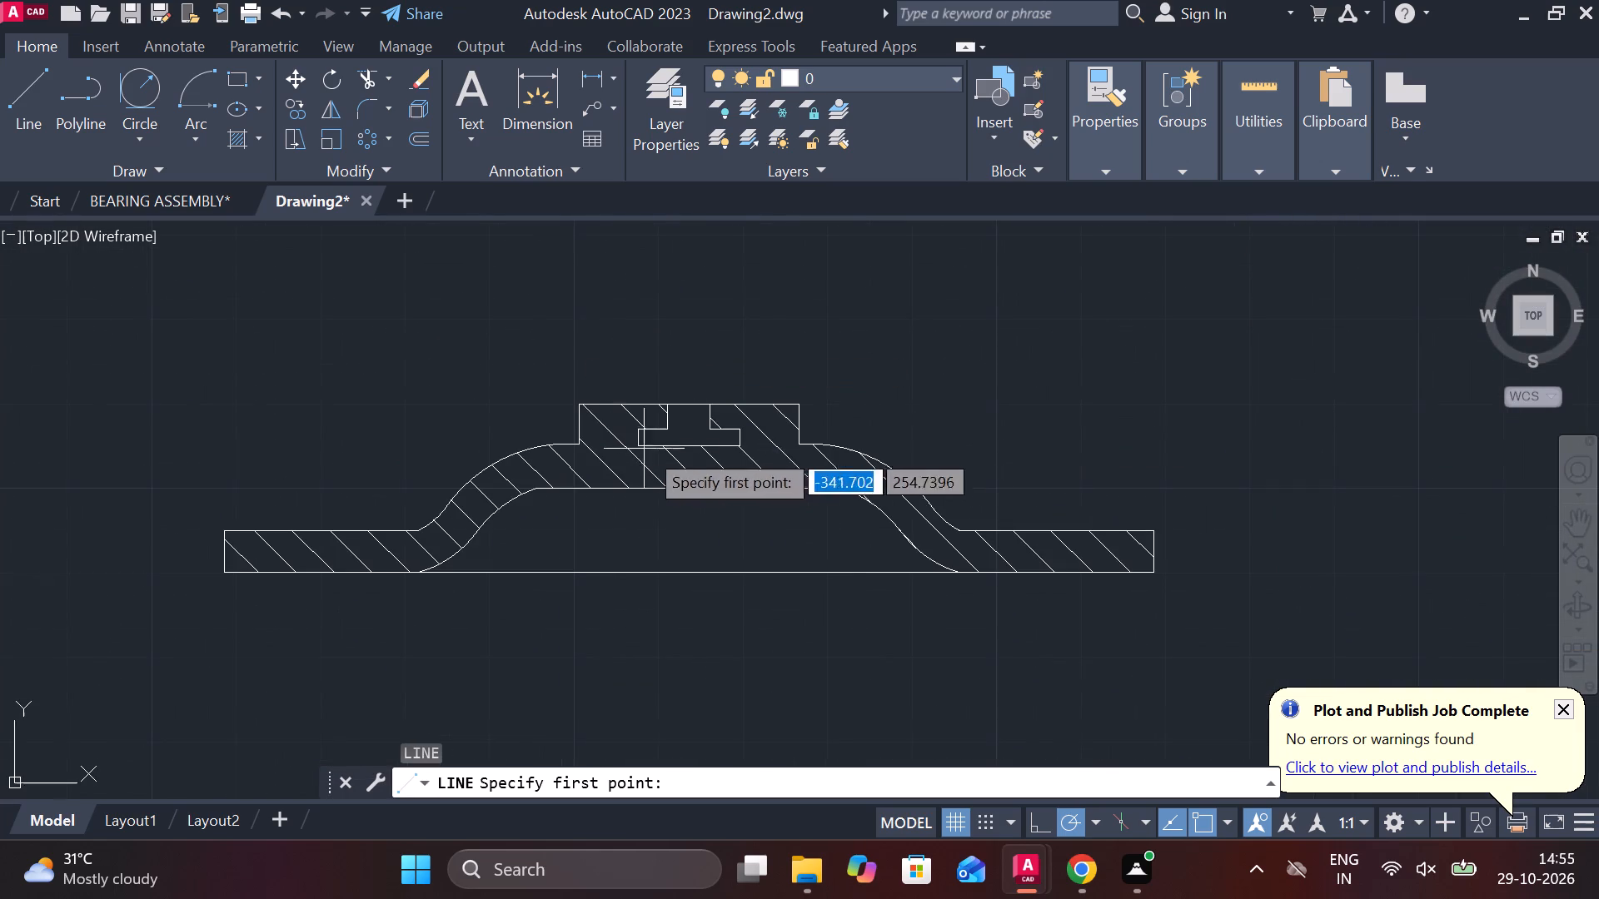
pyautogui.click(687, 405)
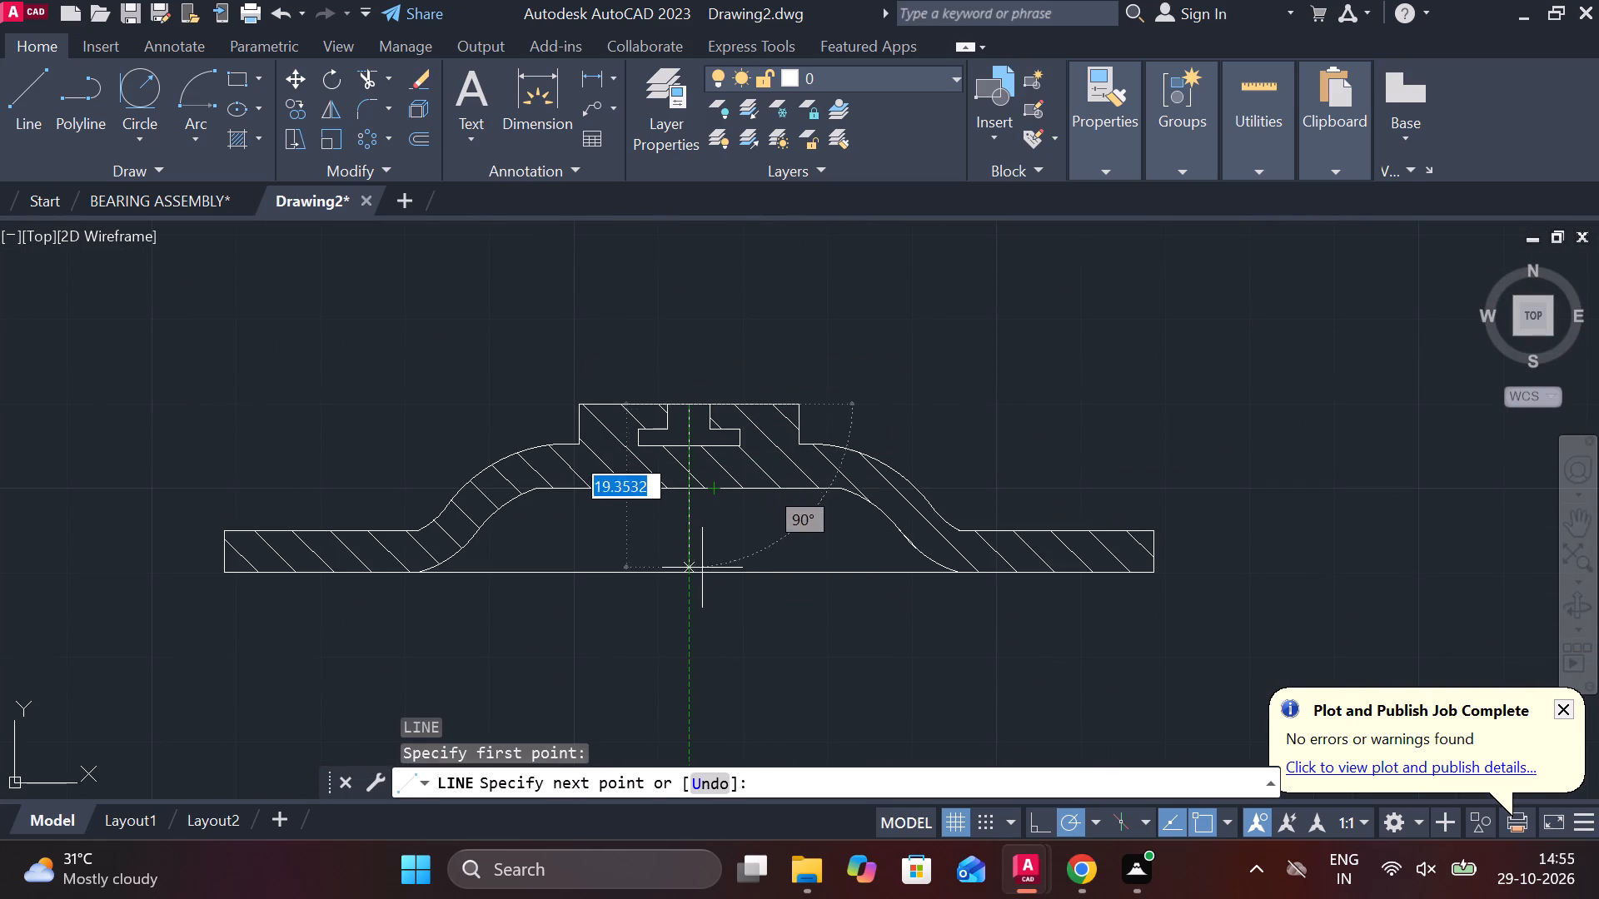
pyautogui.click(681, 578)
pyautogui.press('Escape')
# Move the cover section with its centre line by its bottom midpoint onto the top-face centre of the undimensioned valve body.
pyautogui.scroll(-1, 1030, 476)
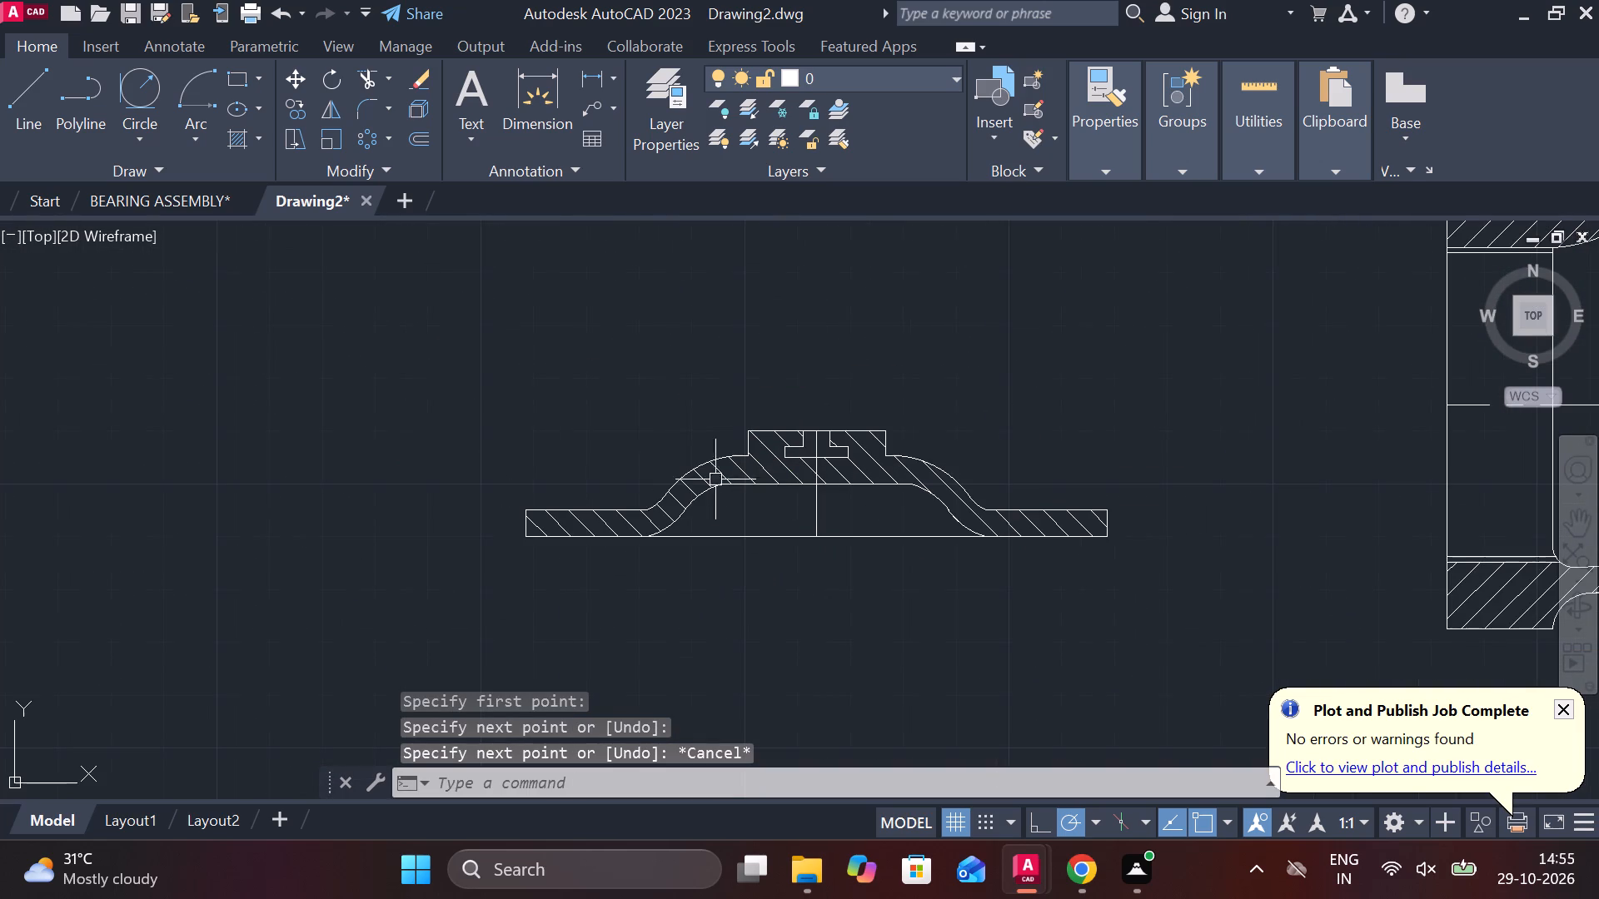
pyautogui.moveTo(401, 386); pyautogui.dragTo(423, 394)
pyautogui.click(1172, 601)
pyautogui.press('m')
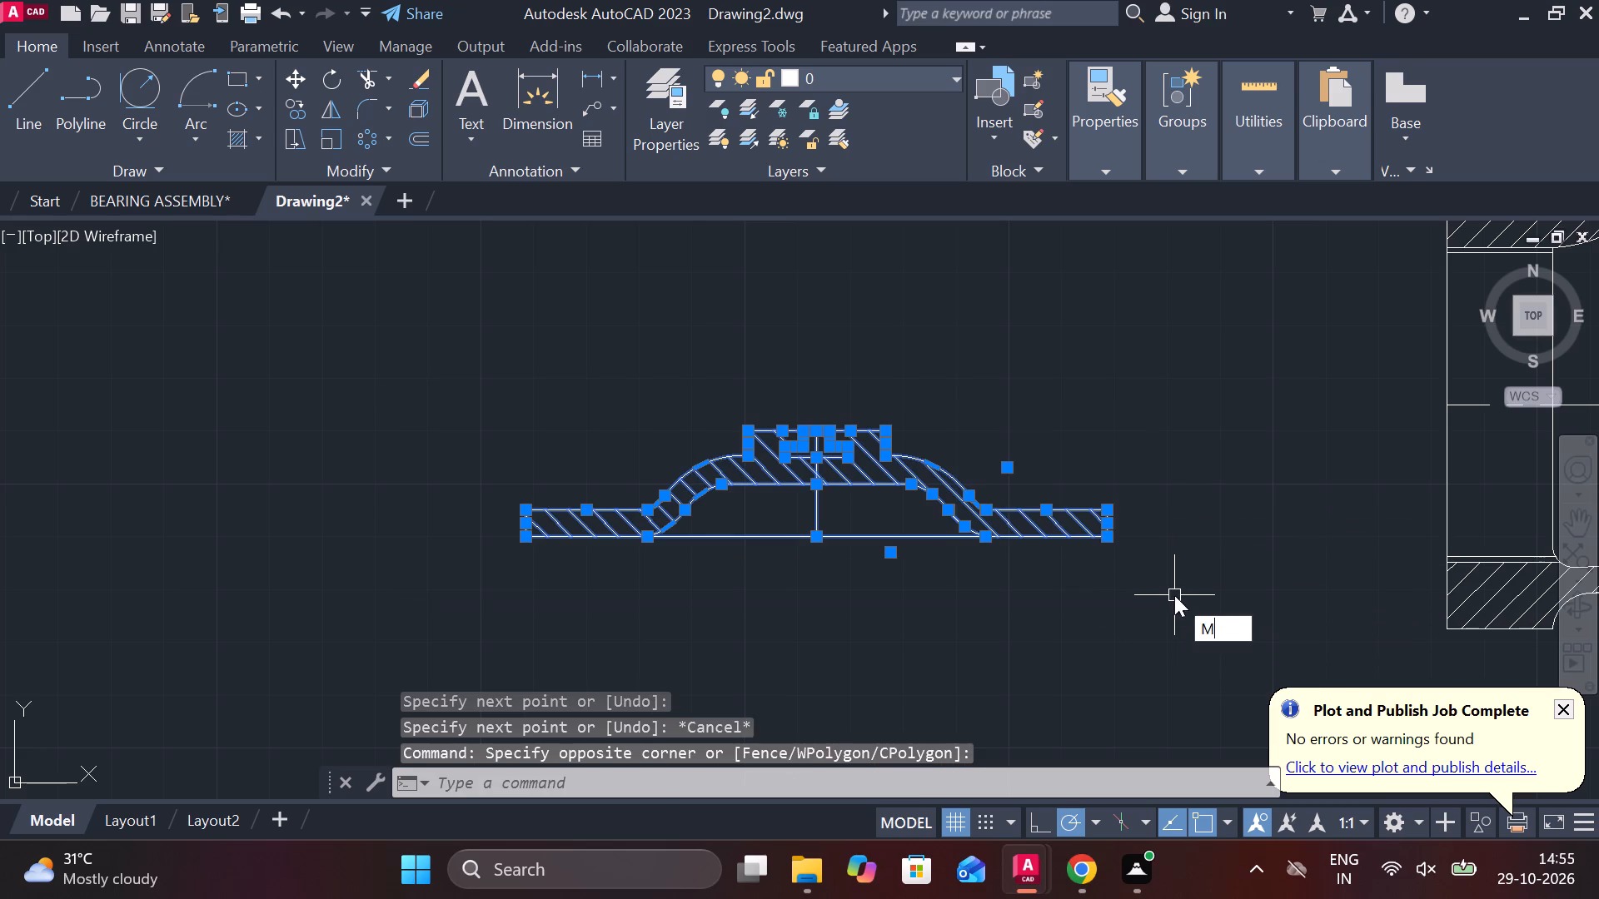
pyautogui.press('Return')
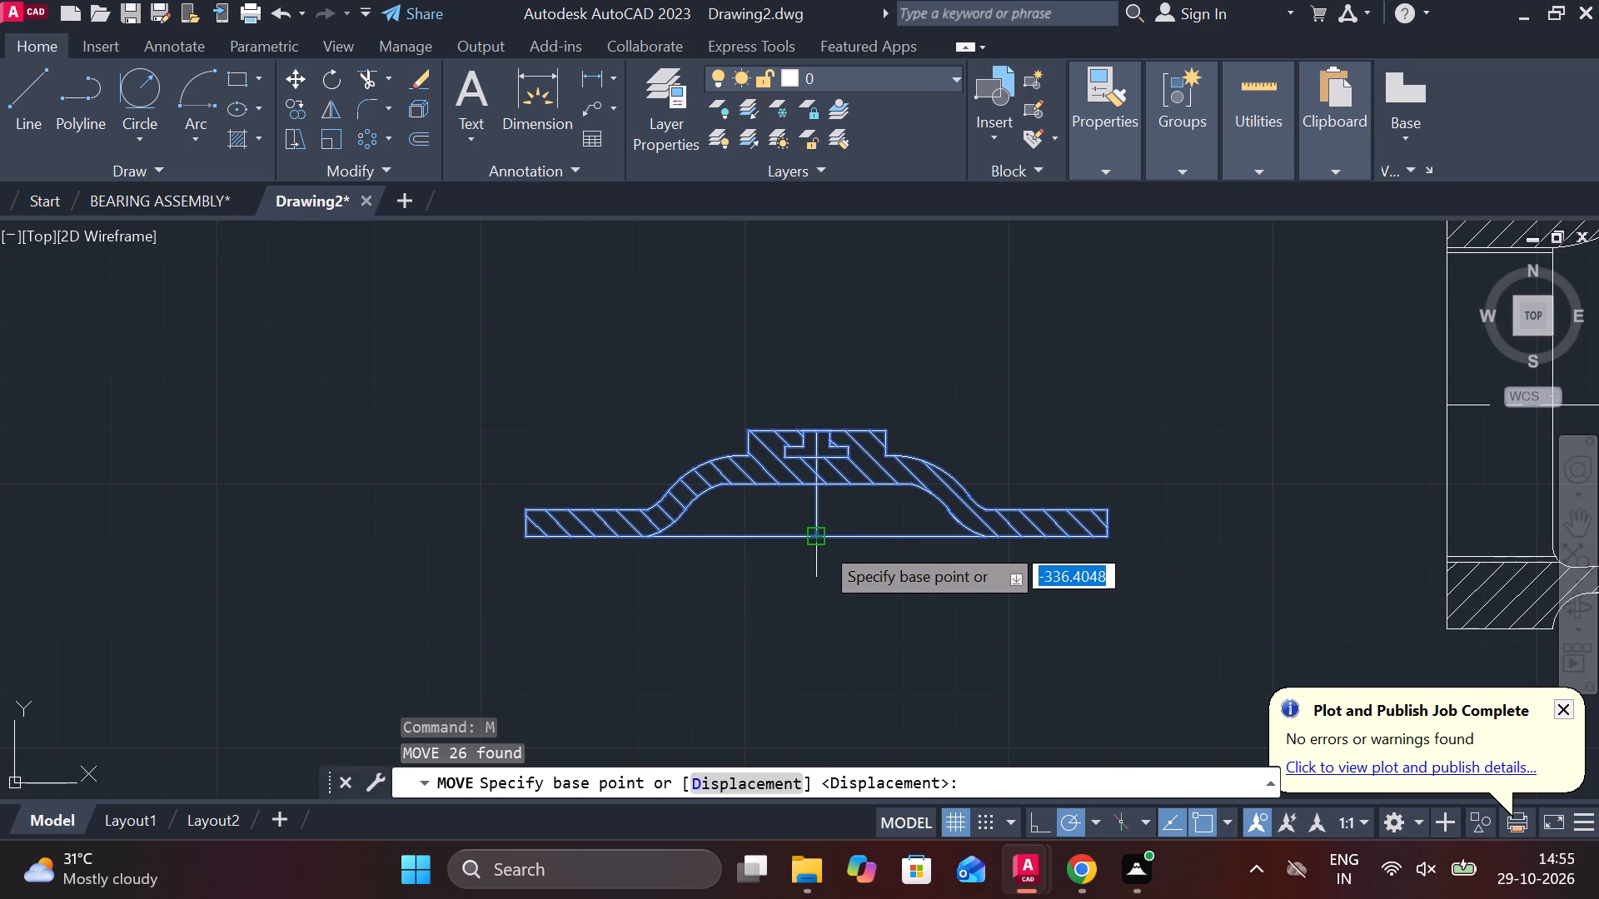
pyautogui.click(821, 543)
pyautogui.scroll(-3, 819, 544)
pyautogui.scroll(3, 1067, 432)
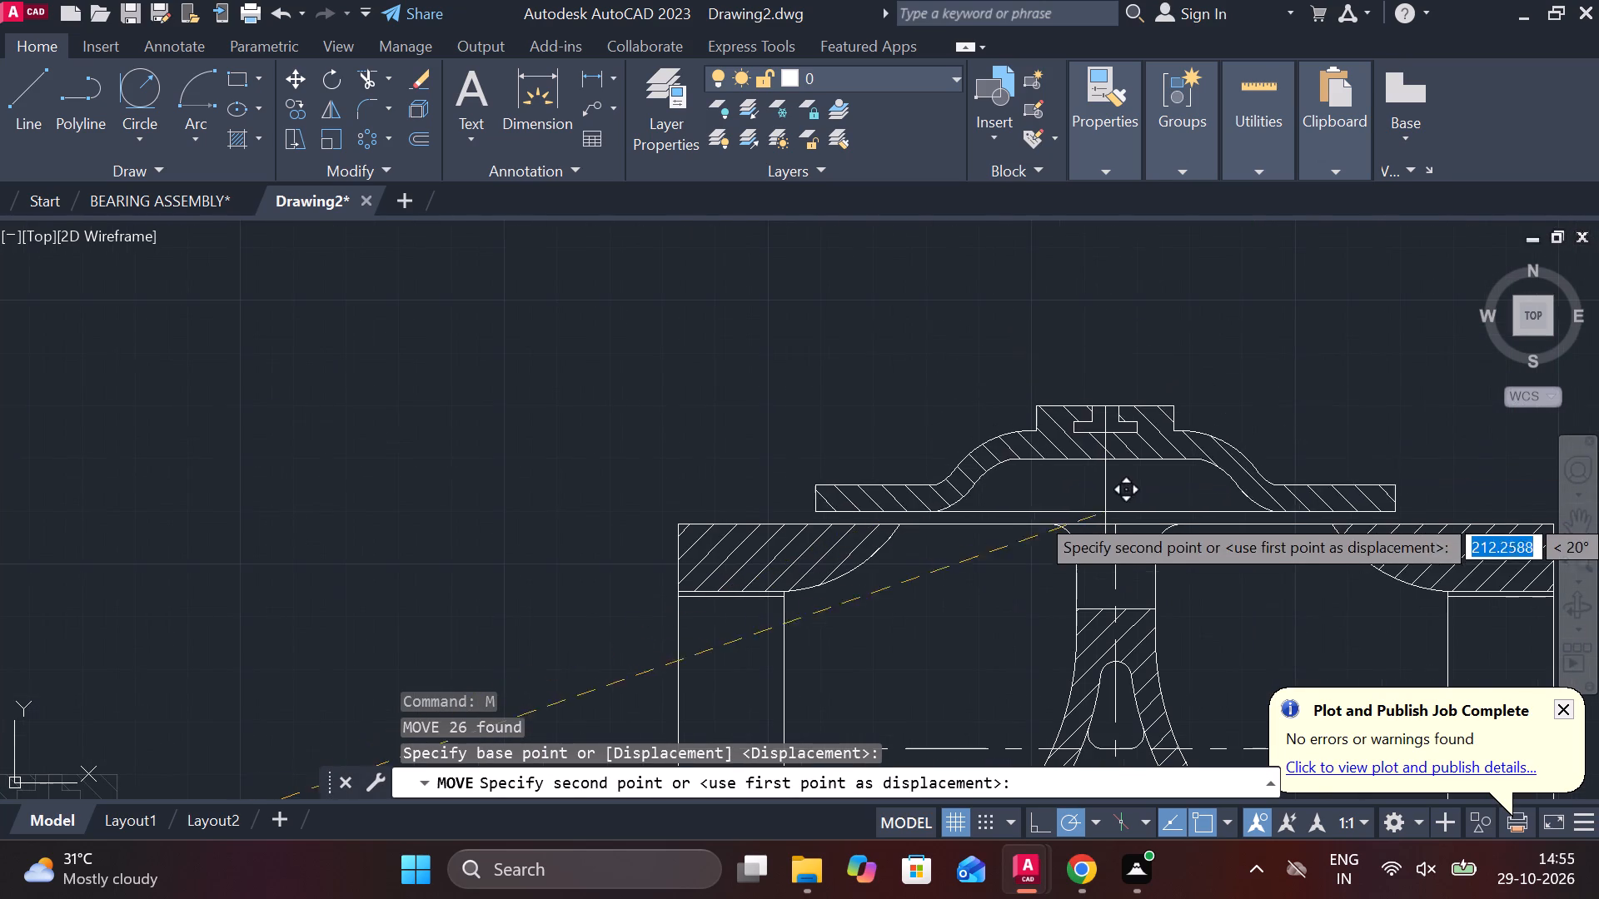
pyautogui.doubleClick(1113, 524)
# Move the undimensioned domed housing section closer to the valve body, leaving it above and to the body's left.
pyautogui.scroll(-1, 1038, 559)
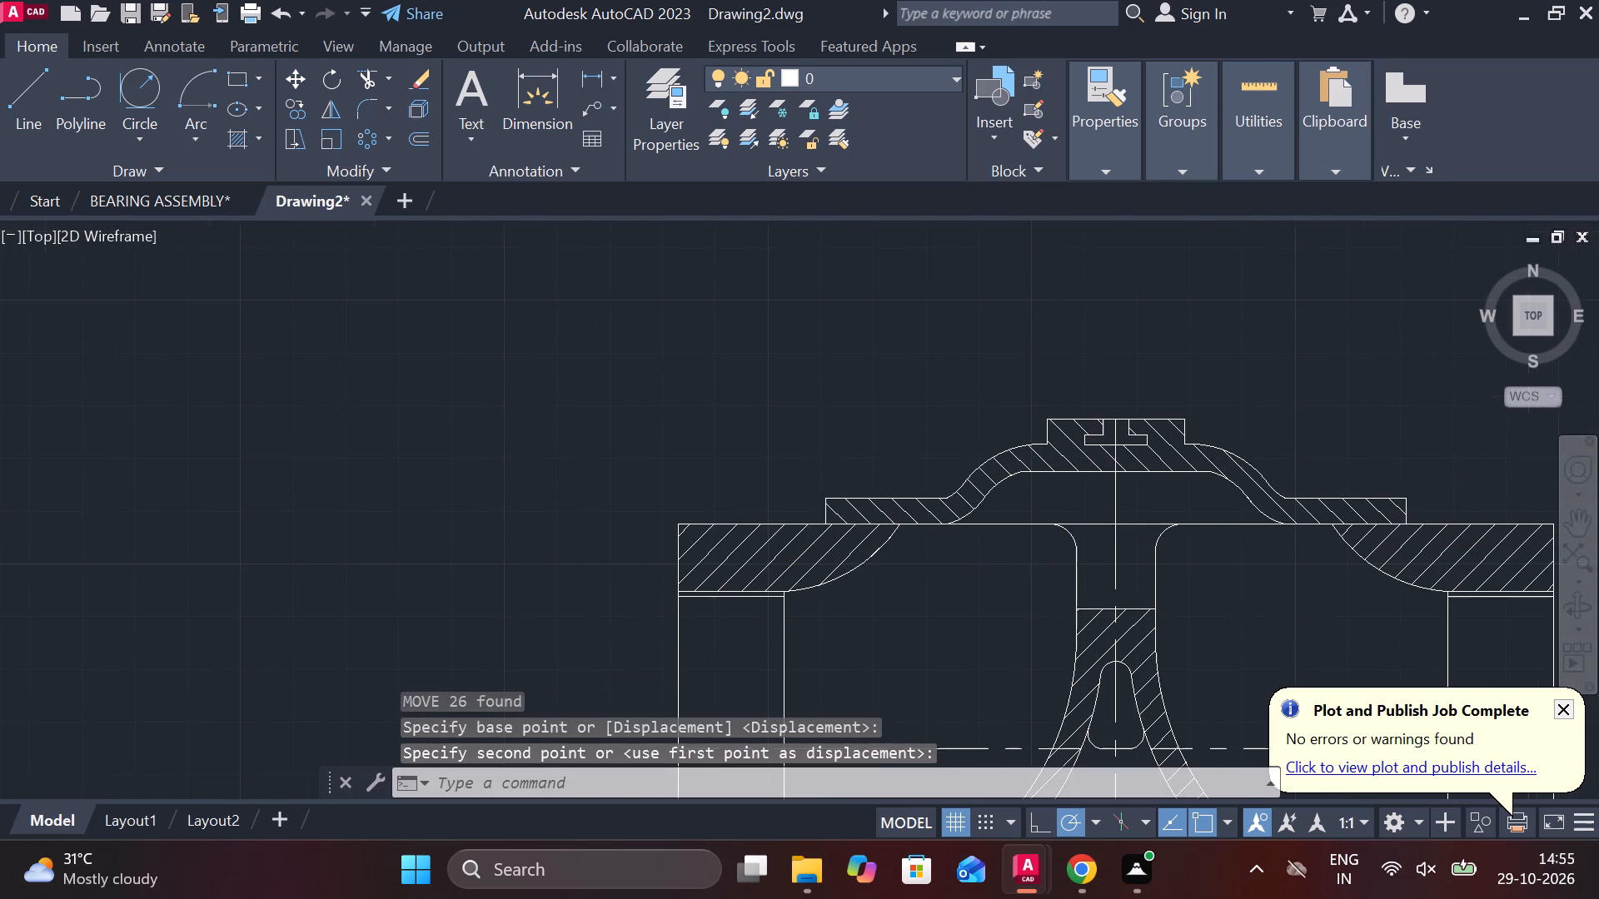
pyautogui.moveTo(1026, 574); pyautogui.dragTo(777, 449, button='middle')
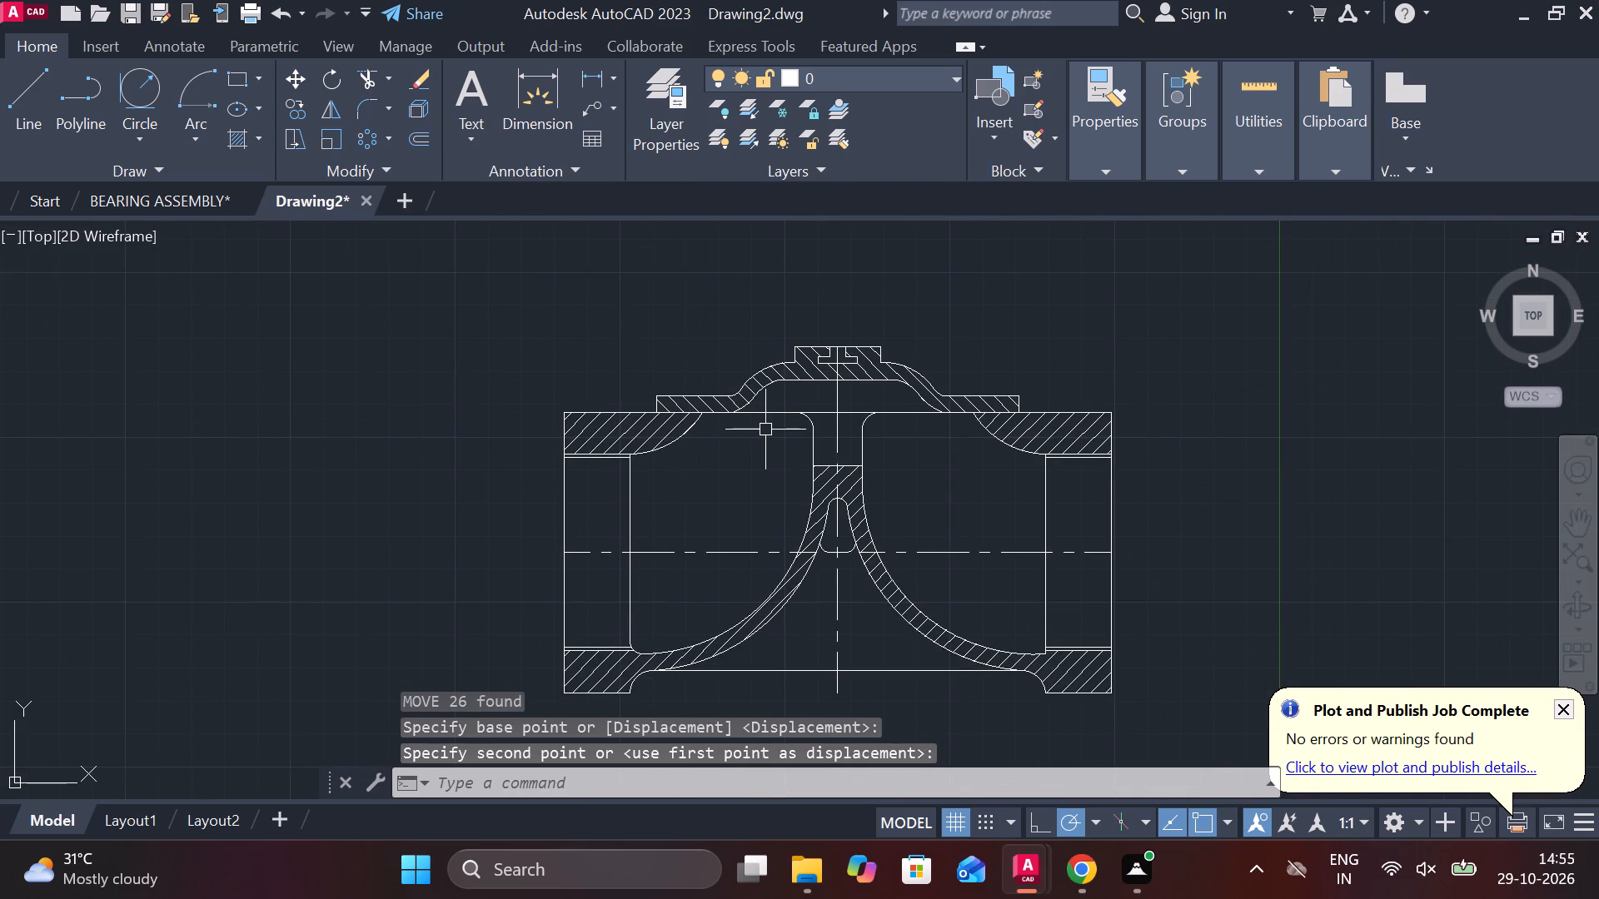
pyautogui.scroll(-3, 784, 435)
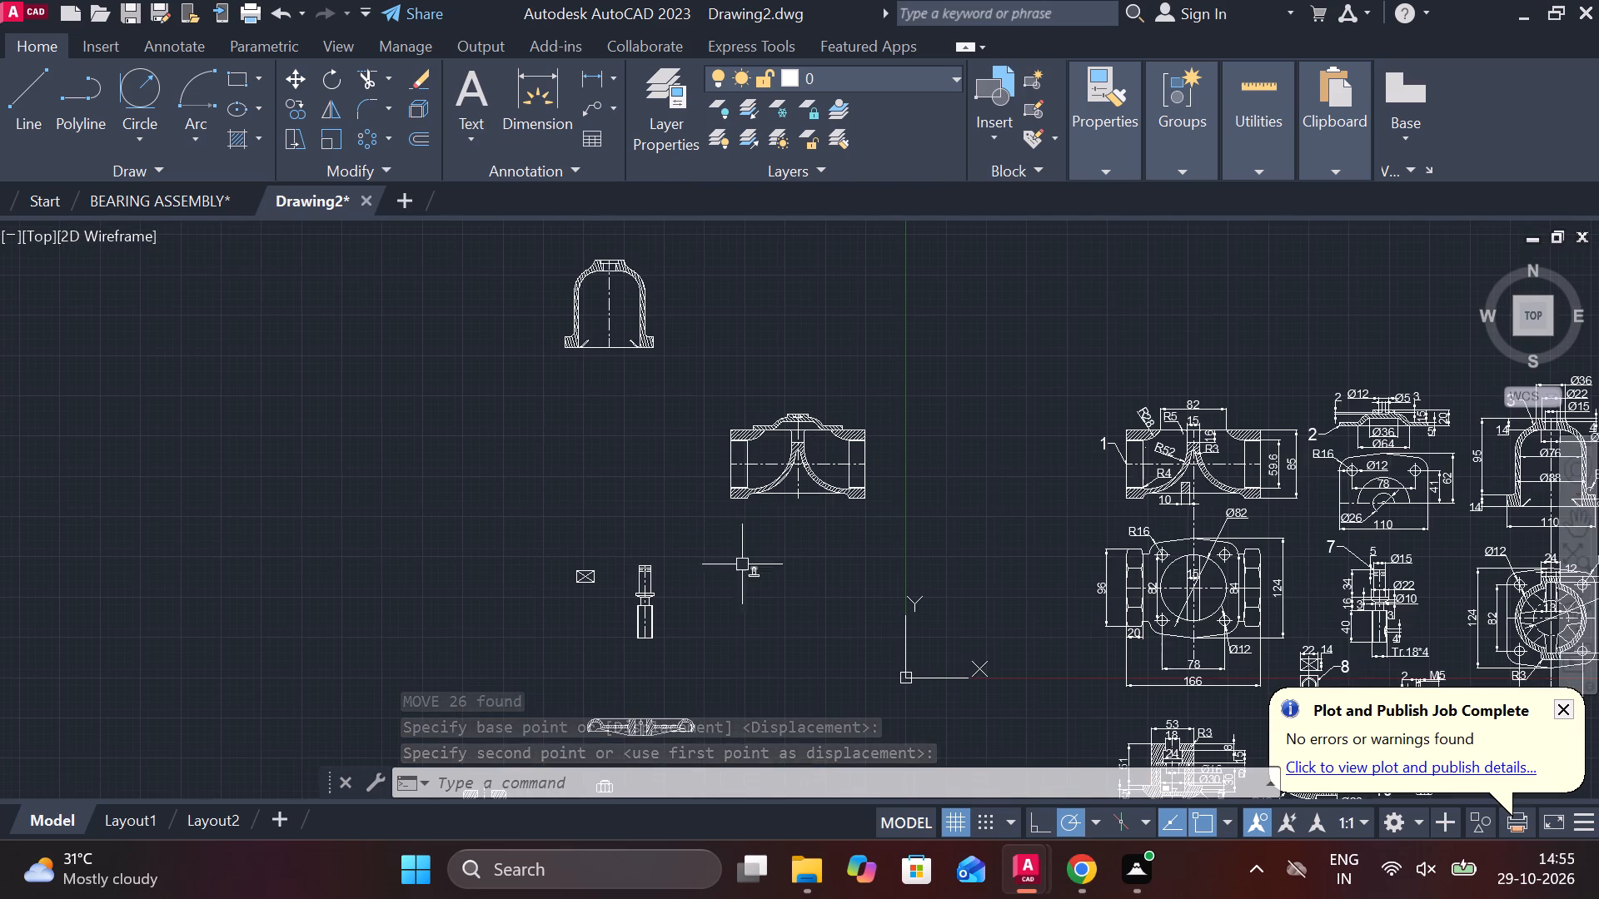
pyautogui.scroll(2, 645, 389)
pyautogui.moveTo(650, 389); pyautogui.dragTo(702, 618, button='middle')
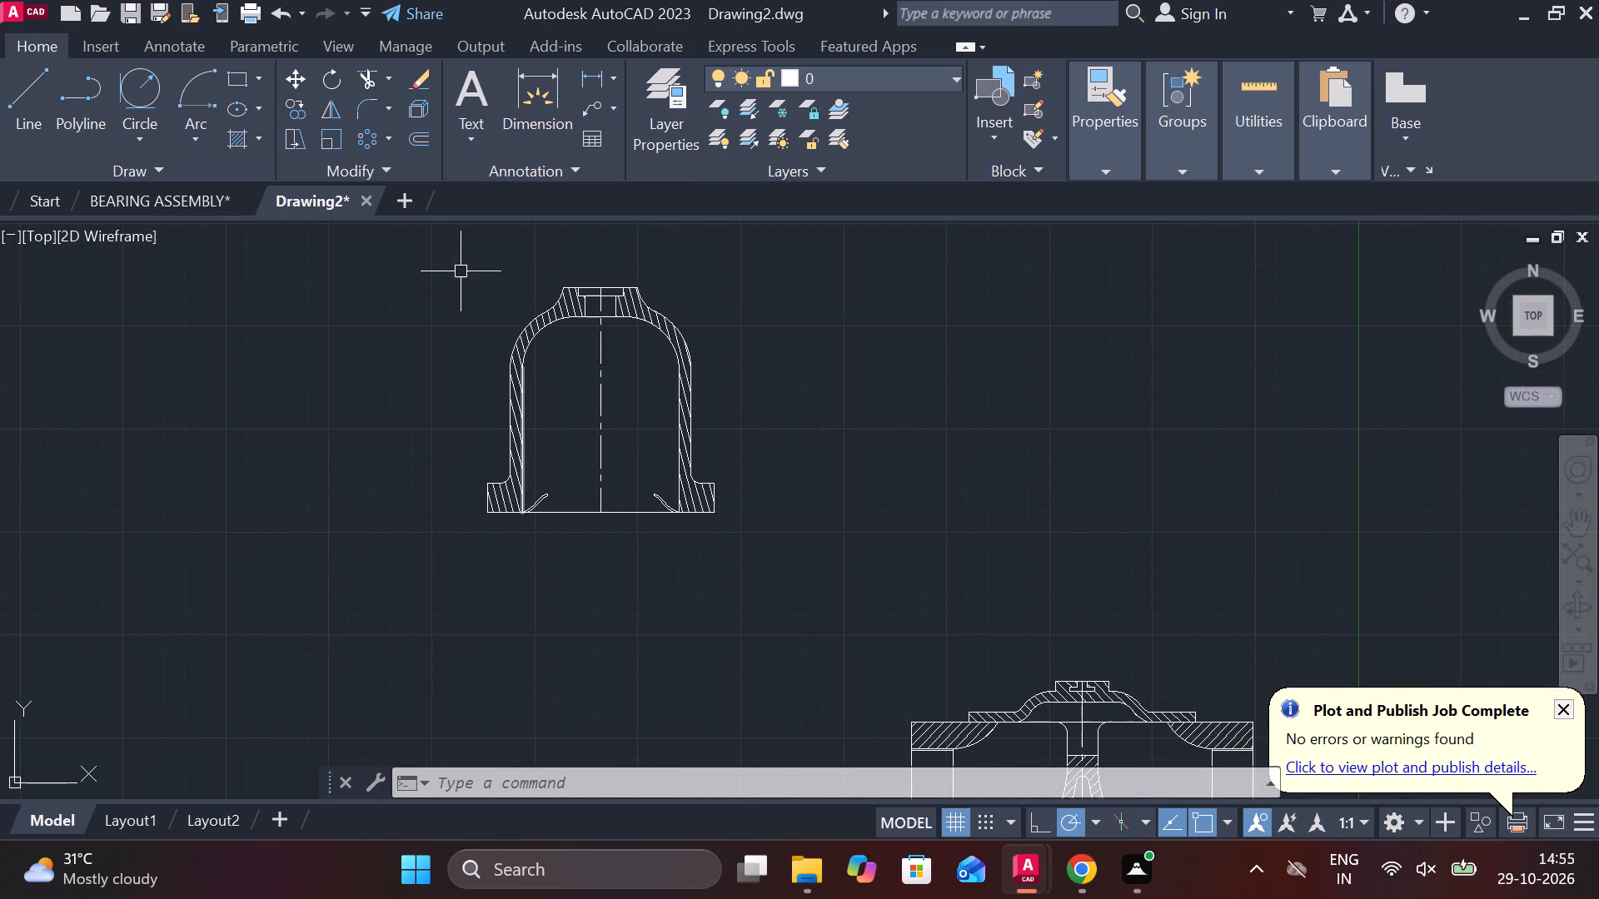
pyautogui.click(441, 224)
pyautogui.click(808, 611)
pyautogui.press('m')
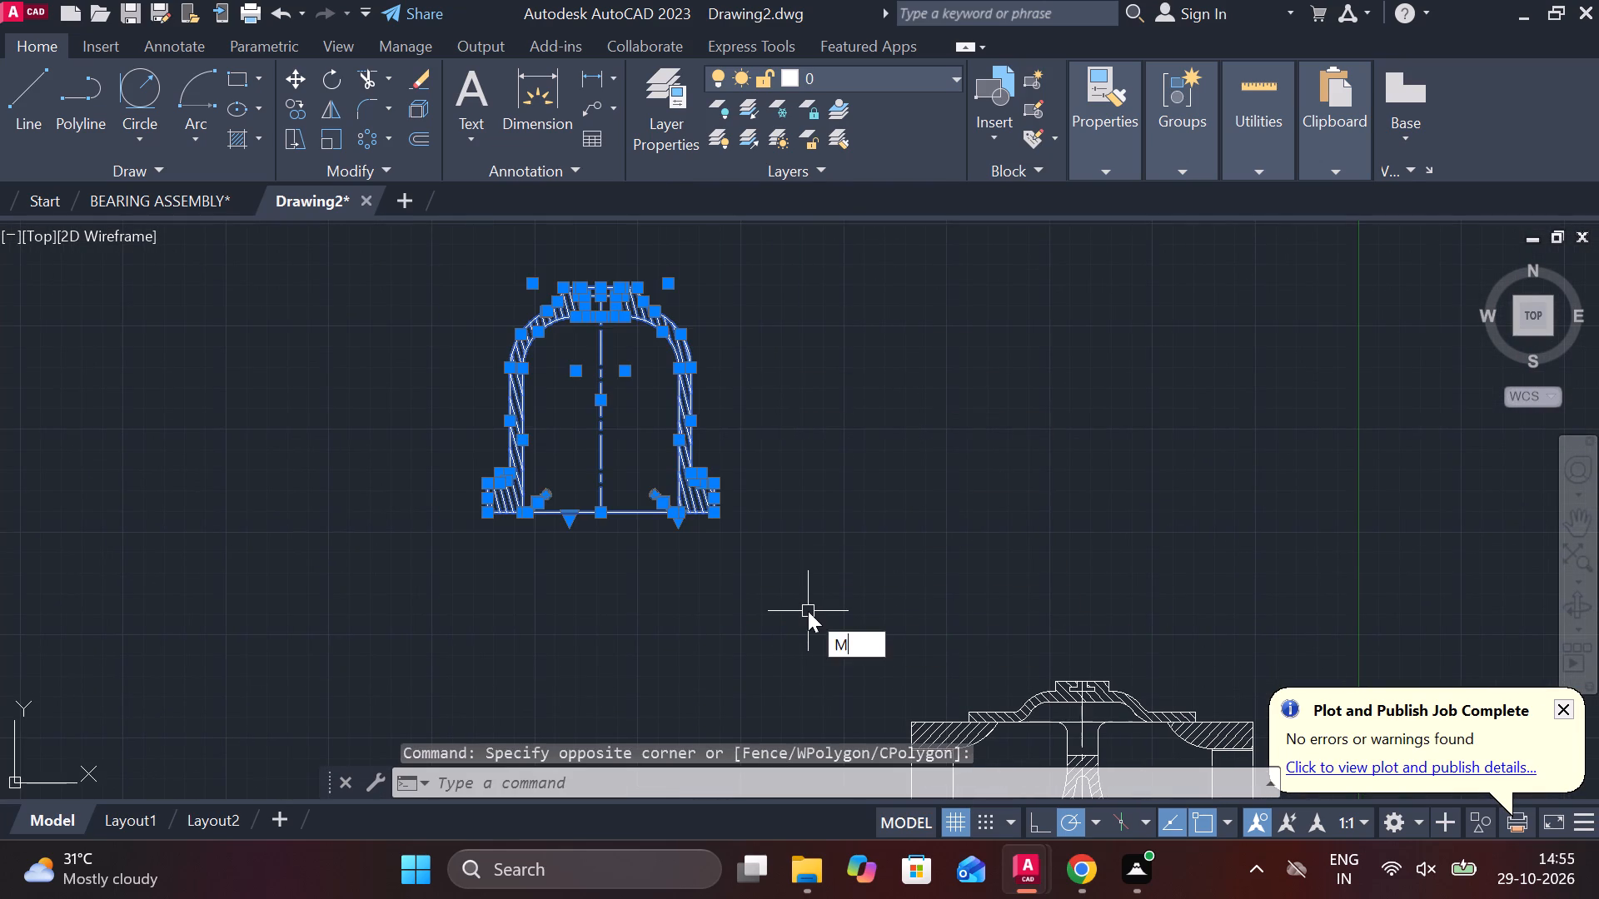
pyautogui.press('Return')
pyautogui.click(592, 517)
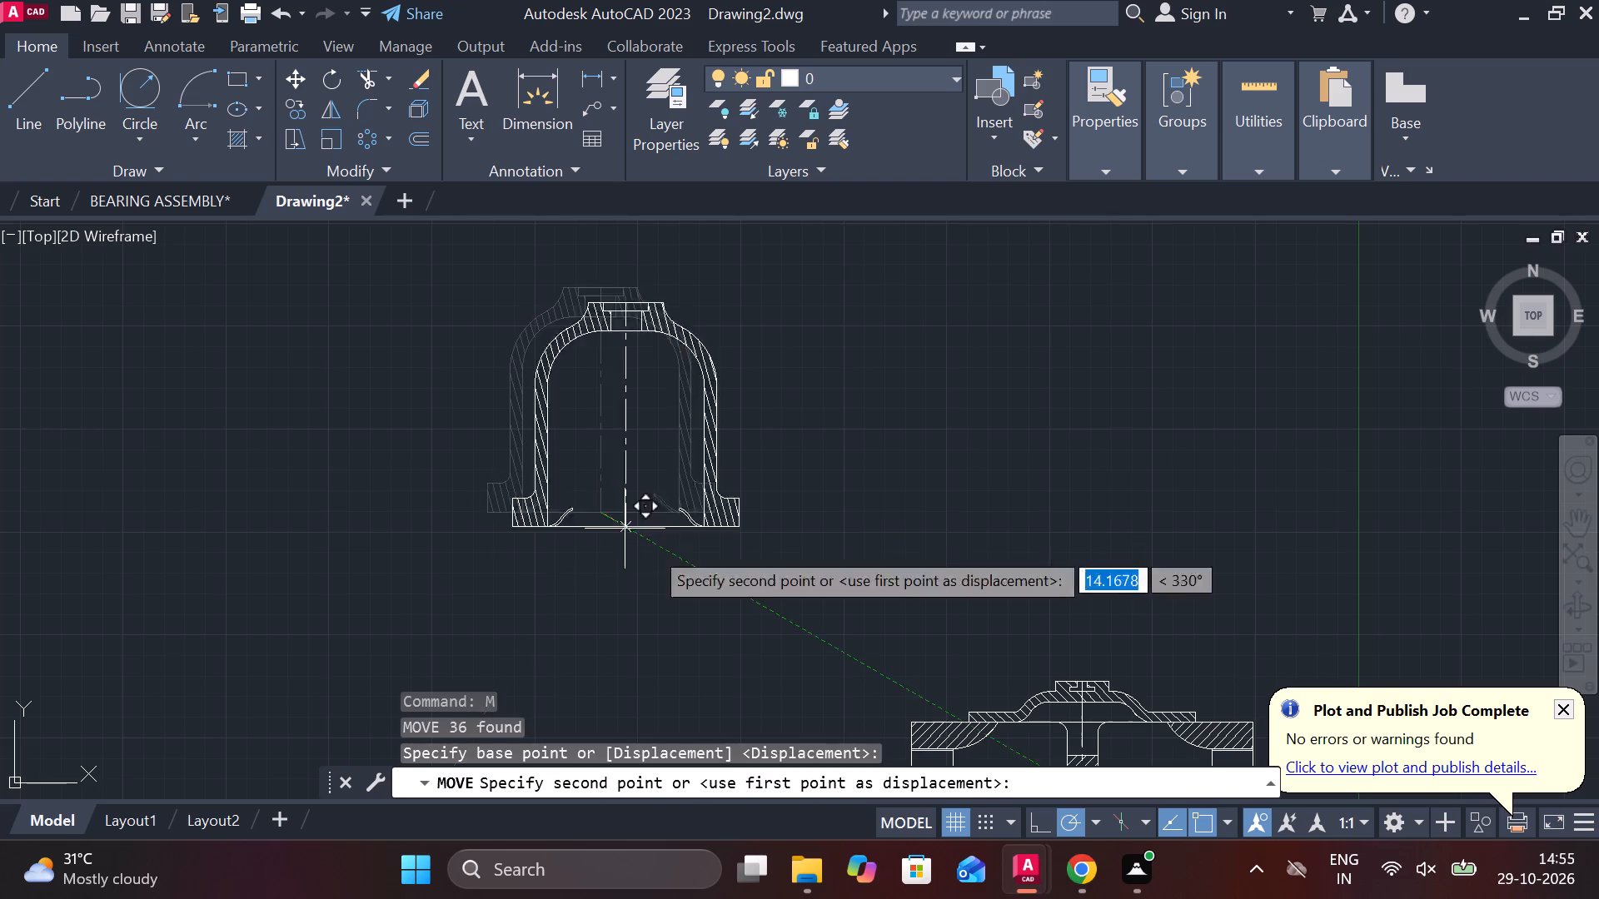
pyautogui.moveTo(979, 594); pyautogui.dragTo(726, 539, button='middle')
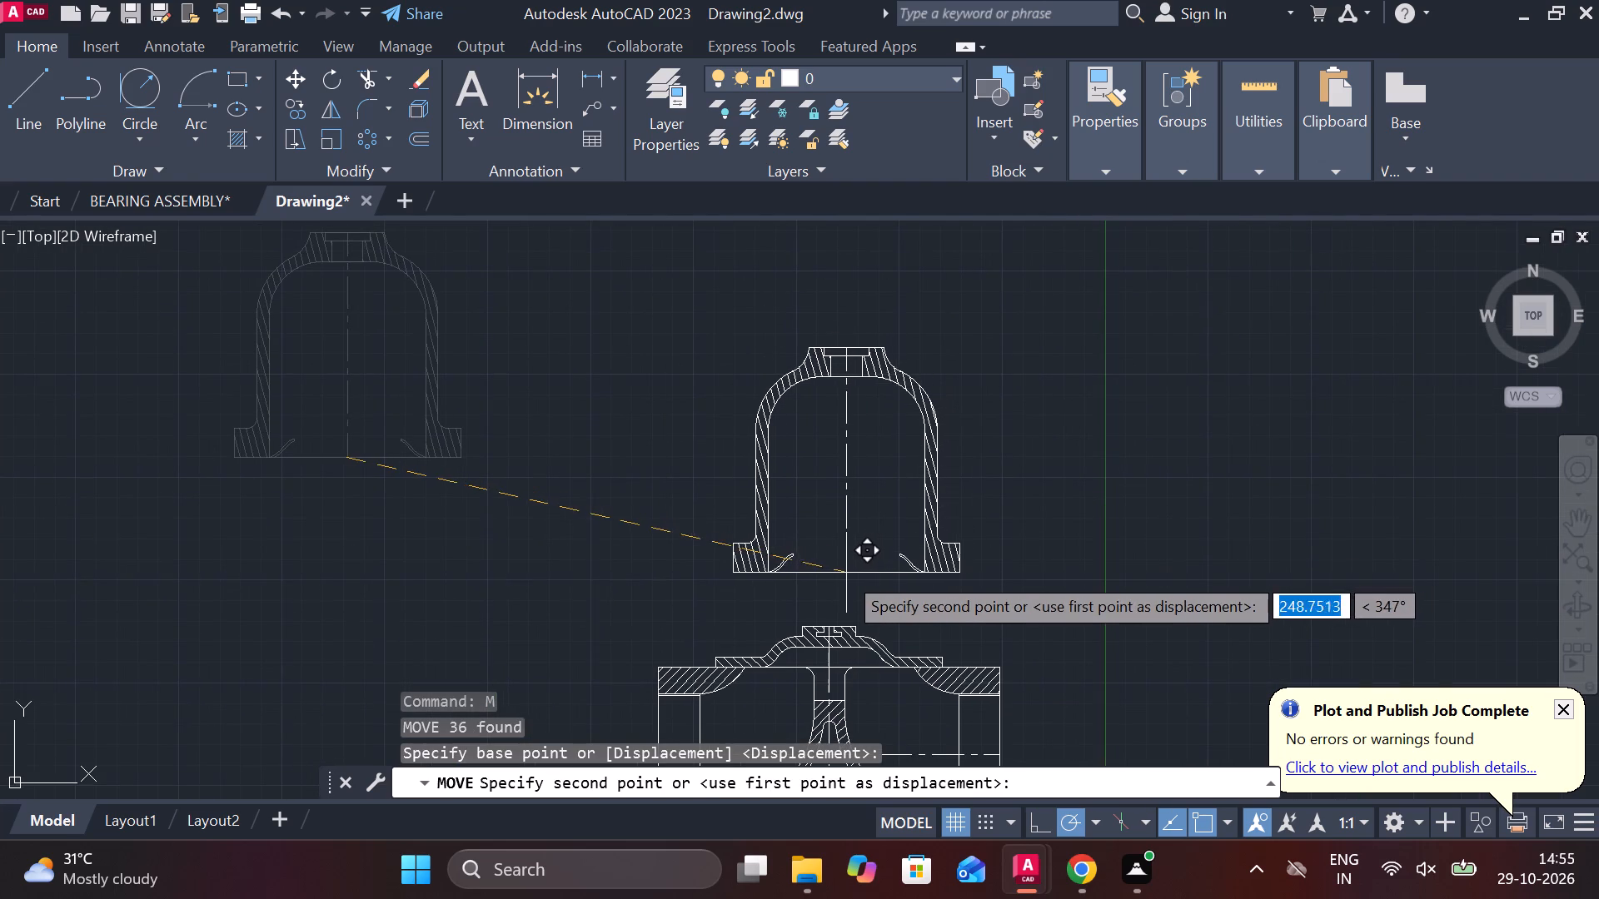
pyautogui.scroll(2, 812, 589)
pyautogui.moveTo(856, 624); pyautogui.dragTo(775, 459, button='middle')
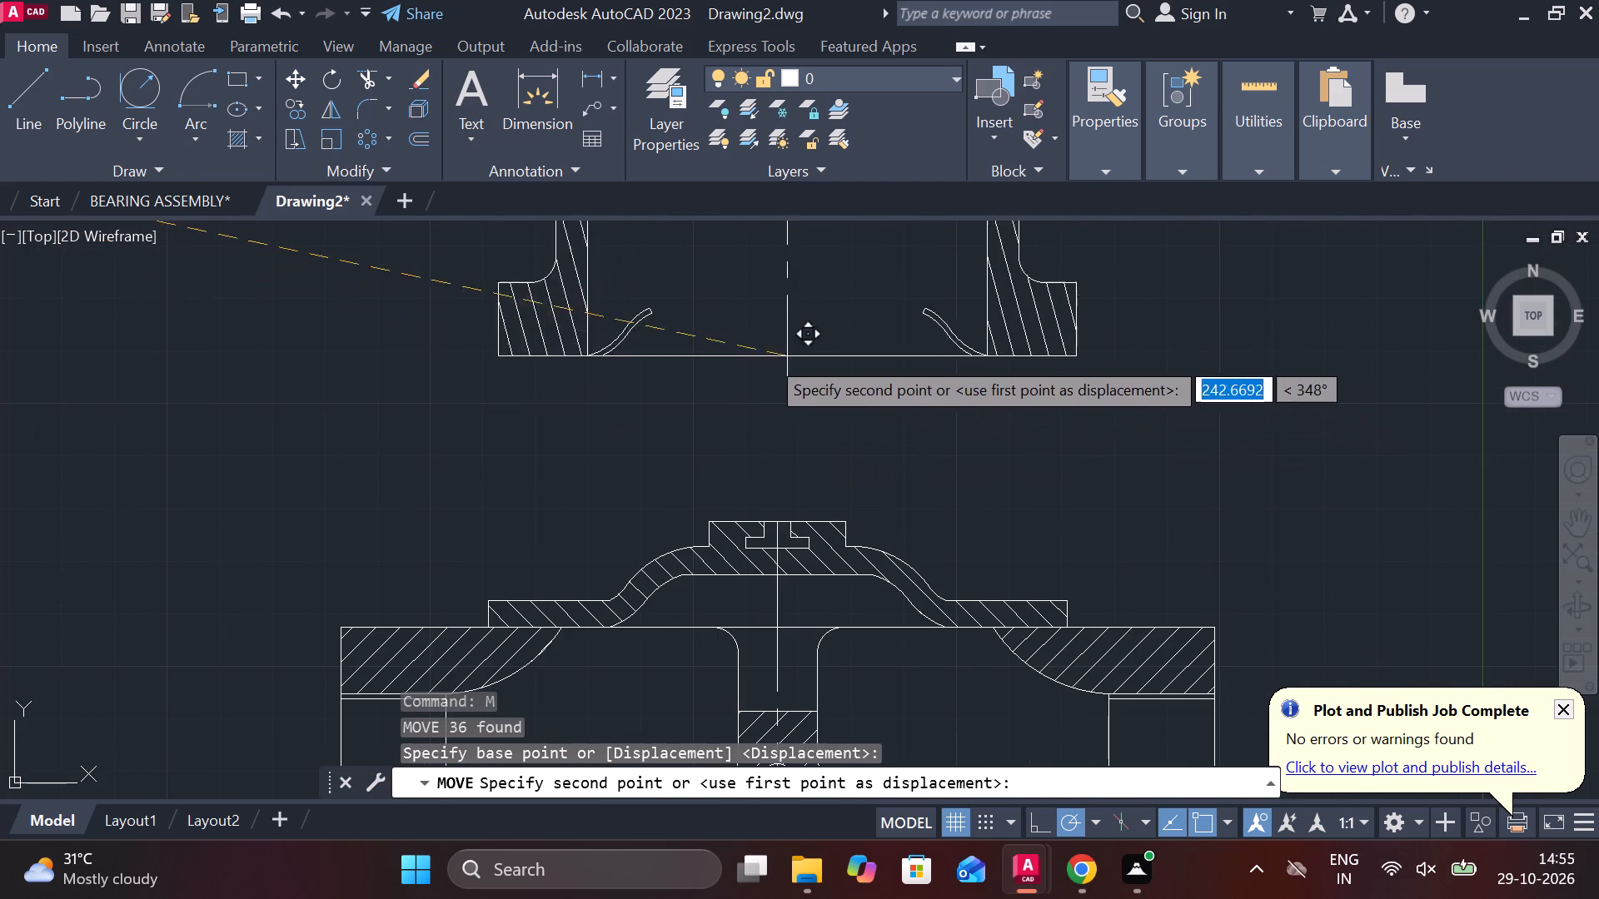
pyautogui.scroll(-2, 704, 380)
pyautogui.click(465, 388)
# Move the small pointed stud by its base midpoint into the bottom of the cover's T-shaped slot.
pyautogui.scroll(-2, 635, 404)
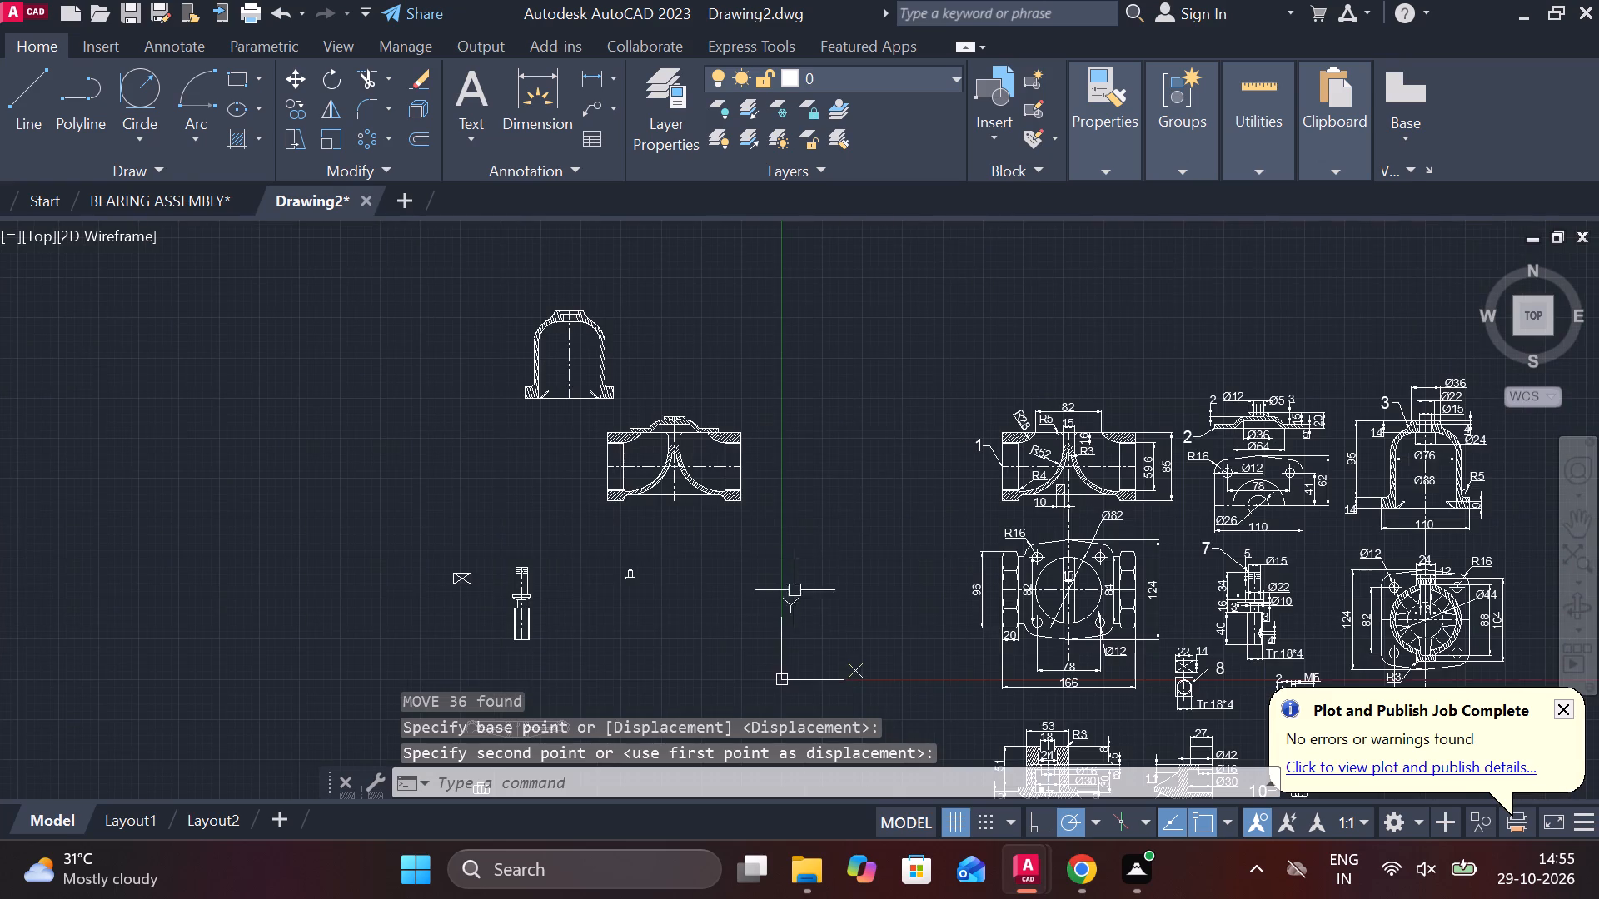
pyautogui.scroll(5, 610, 579)
pyautogui.click(662, 436)
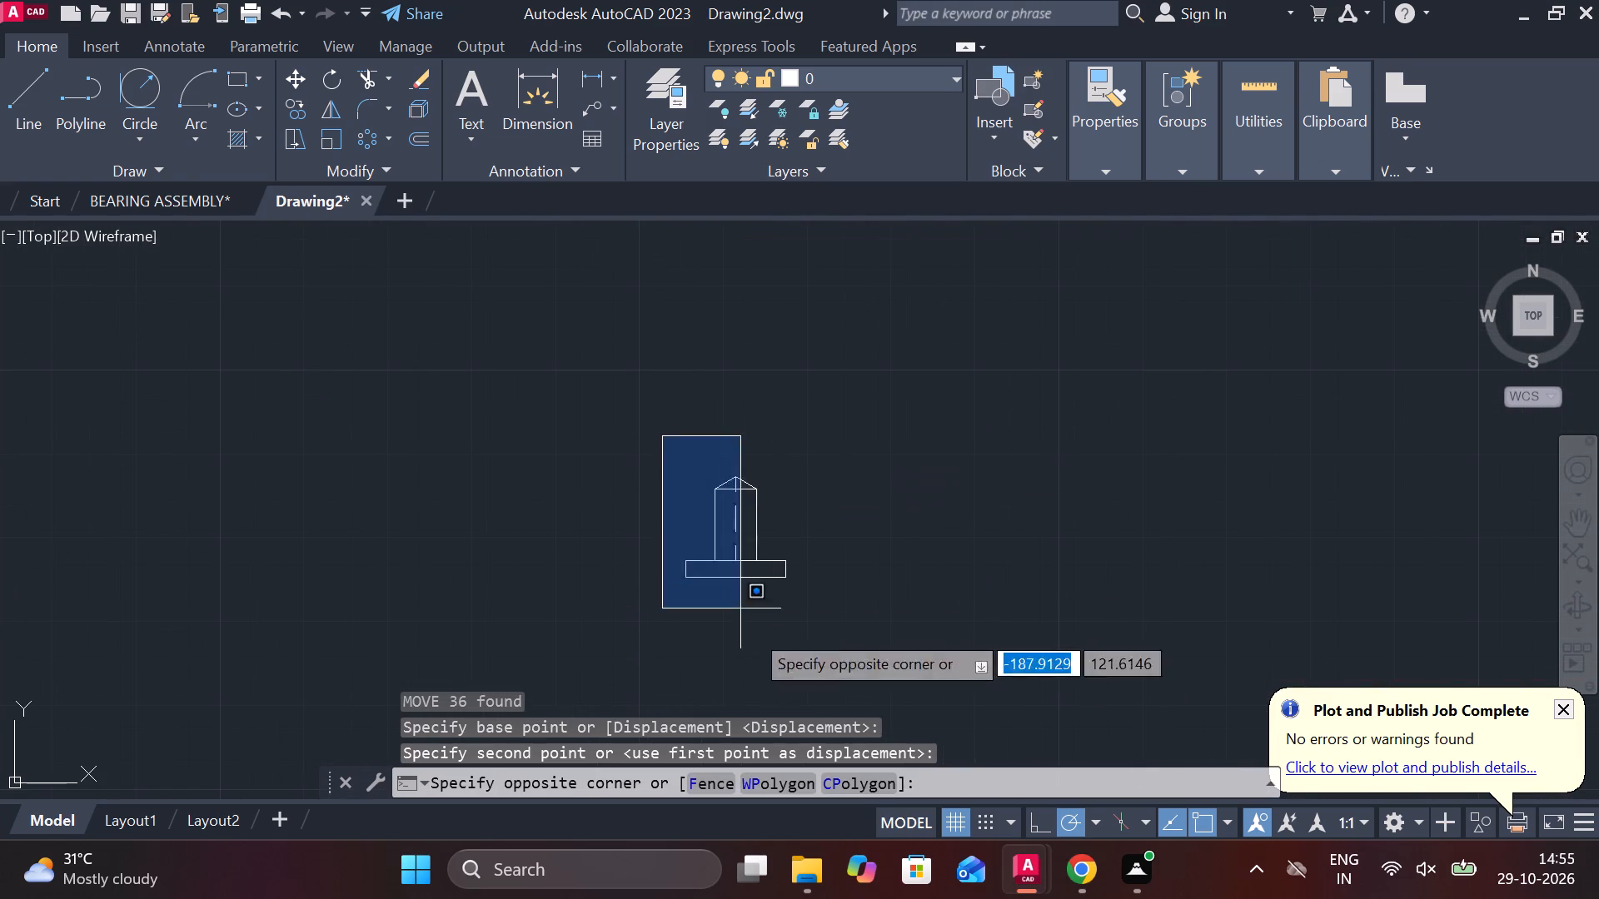
pyautogui.click(866, 658)
pyautogui.press('m')
pyautogui.press('Return')
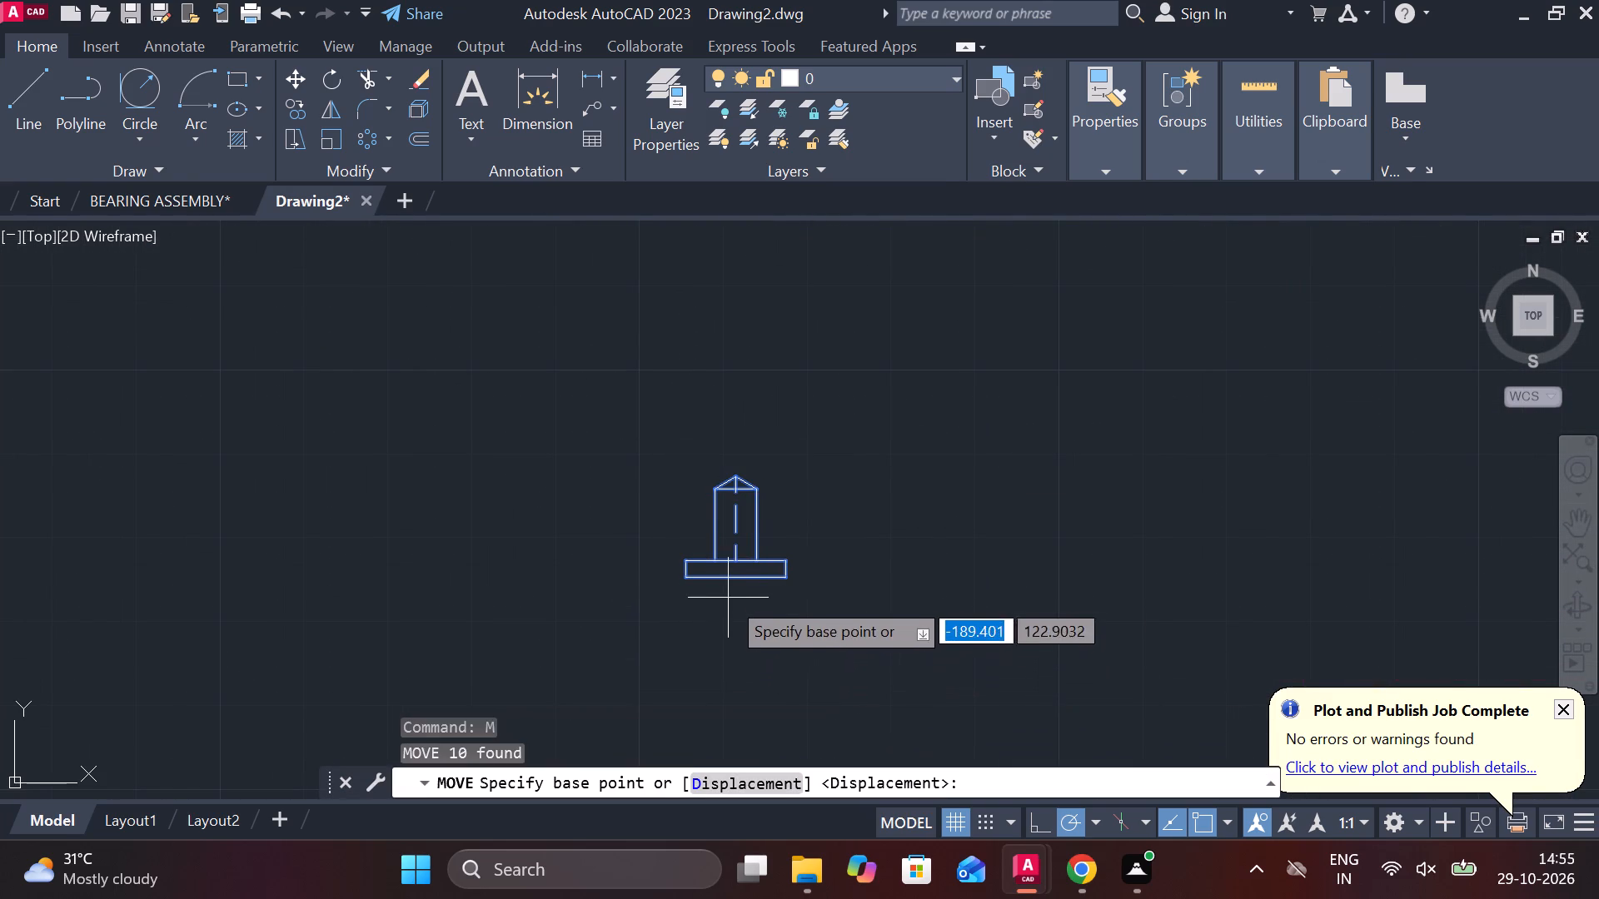
pyautogui.click(739, 580)
pyautogui.scroll(-2, 808, 549)
pyautogui.moveTo(825, 508); pyautogui.dragTo(820, 747, button='middle')
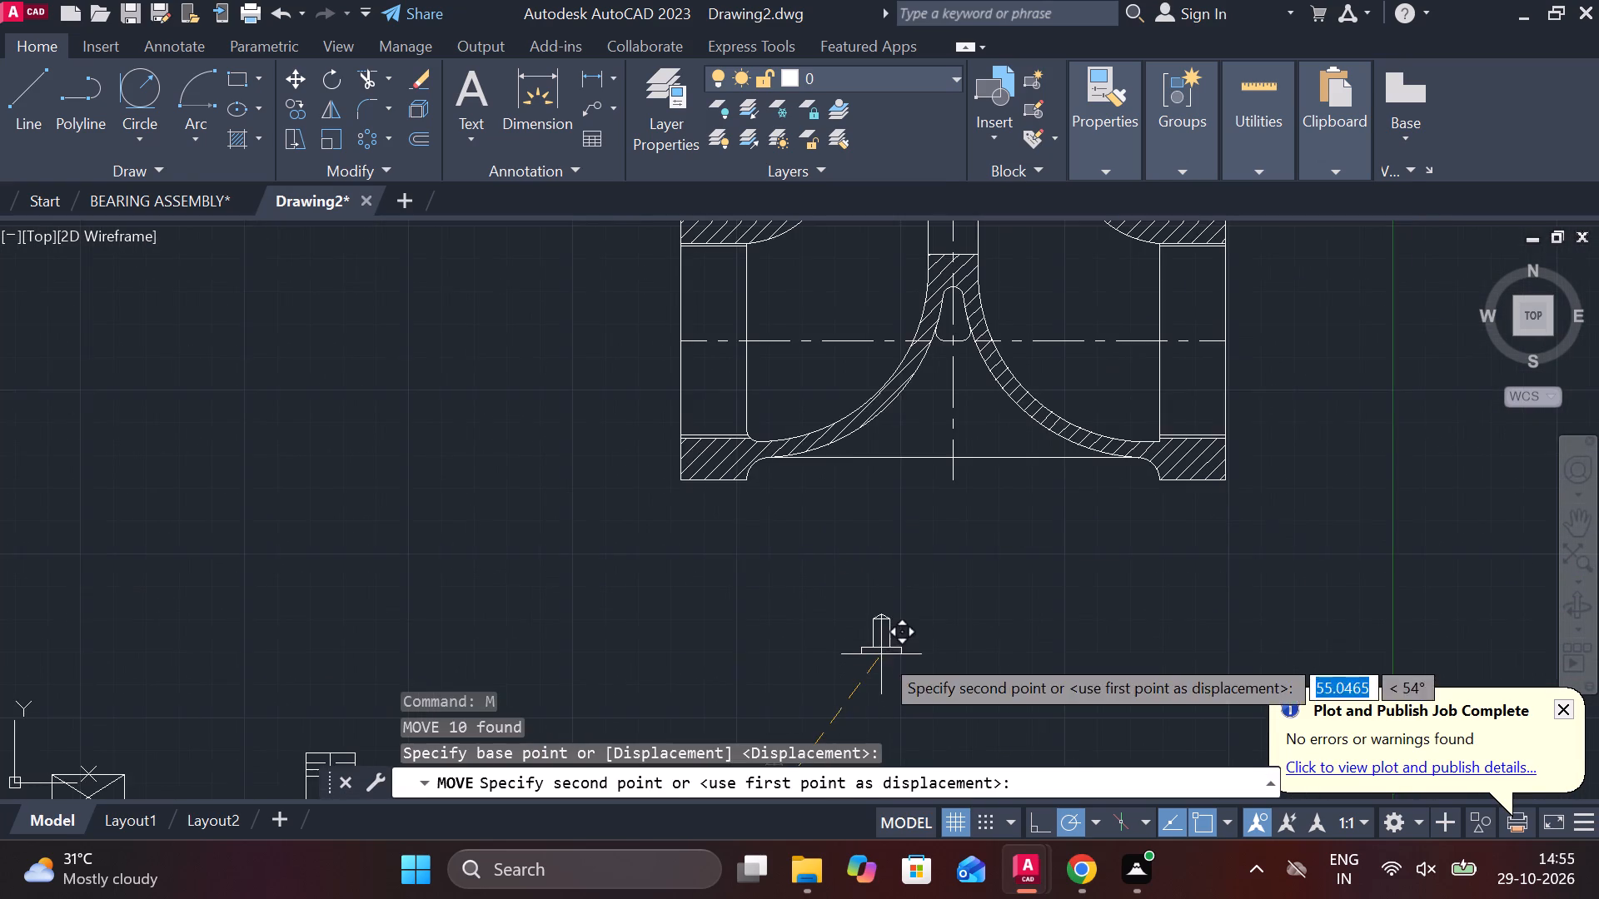
pyautogui.moveTo(881, 654); pyautogui.dragTo(814, 865, button='middle')
pyautogui.scroll(3, 887, 331)
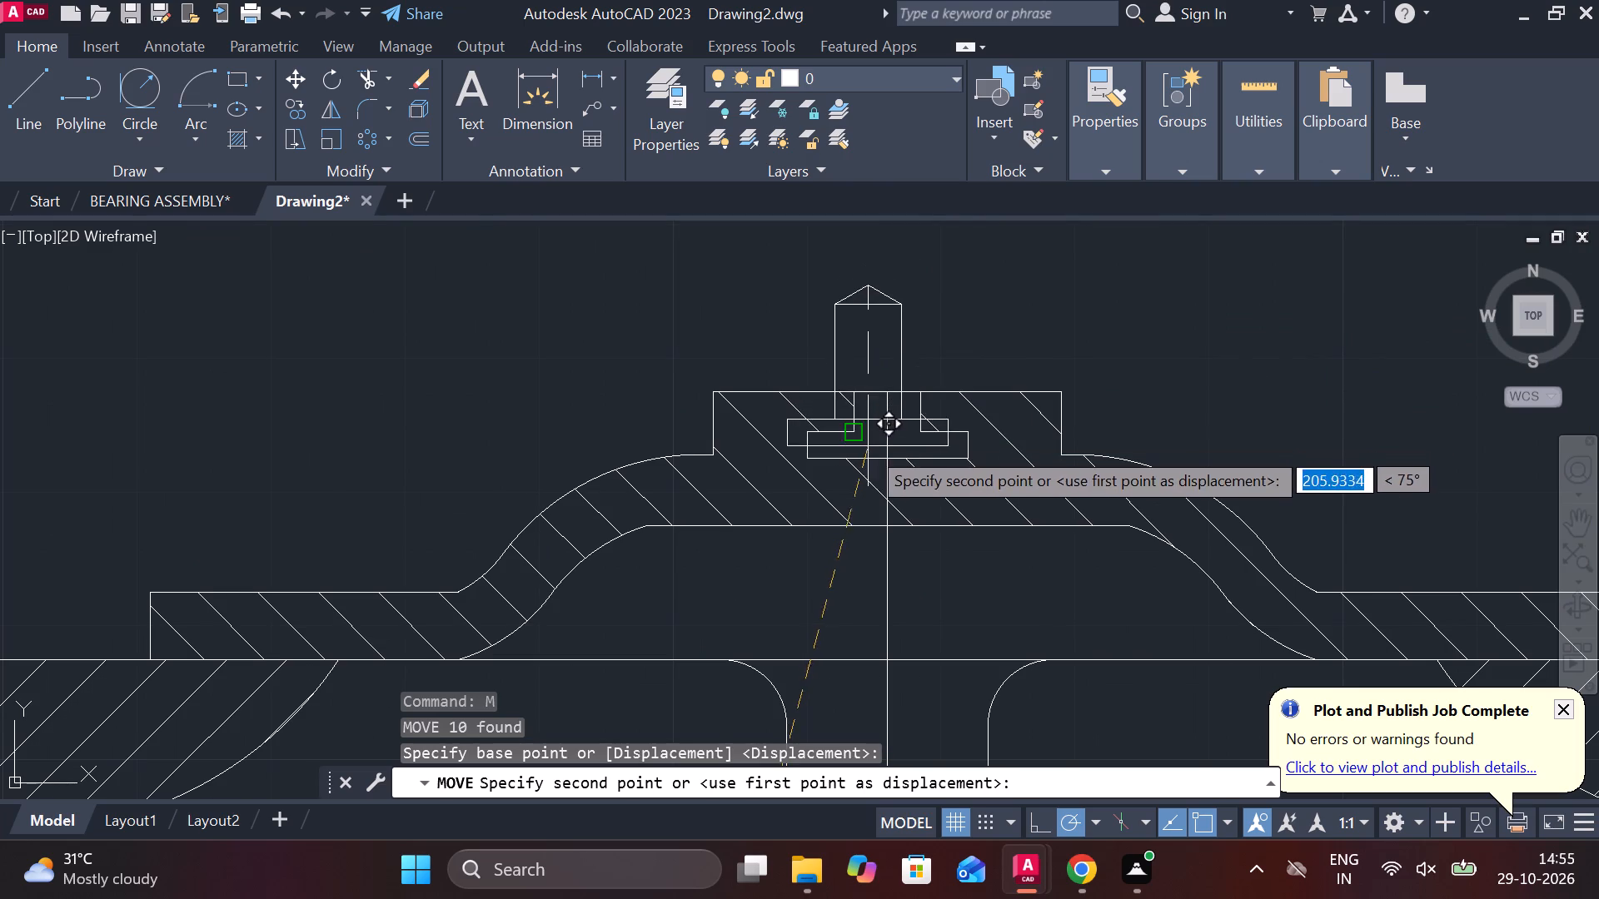
pyautogui.click(888, 457)
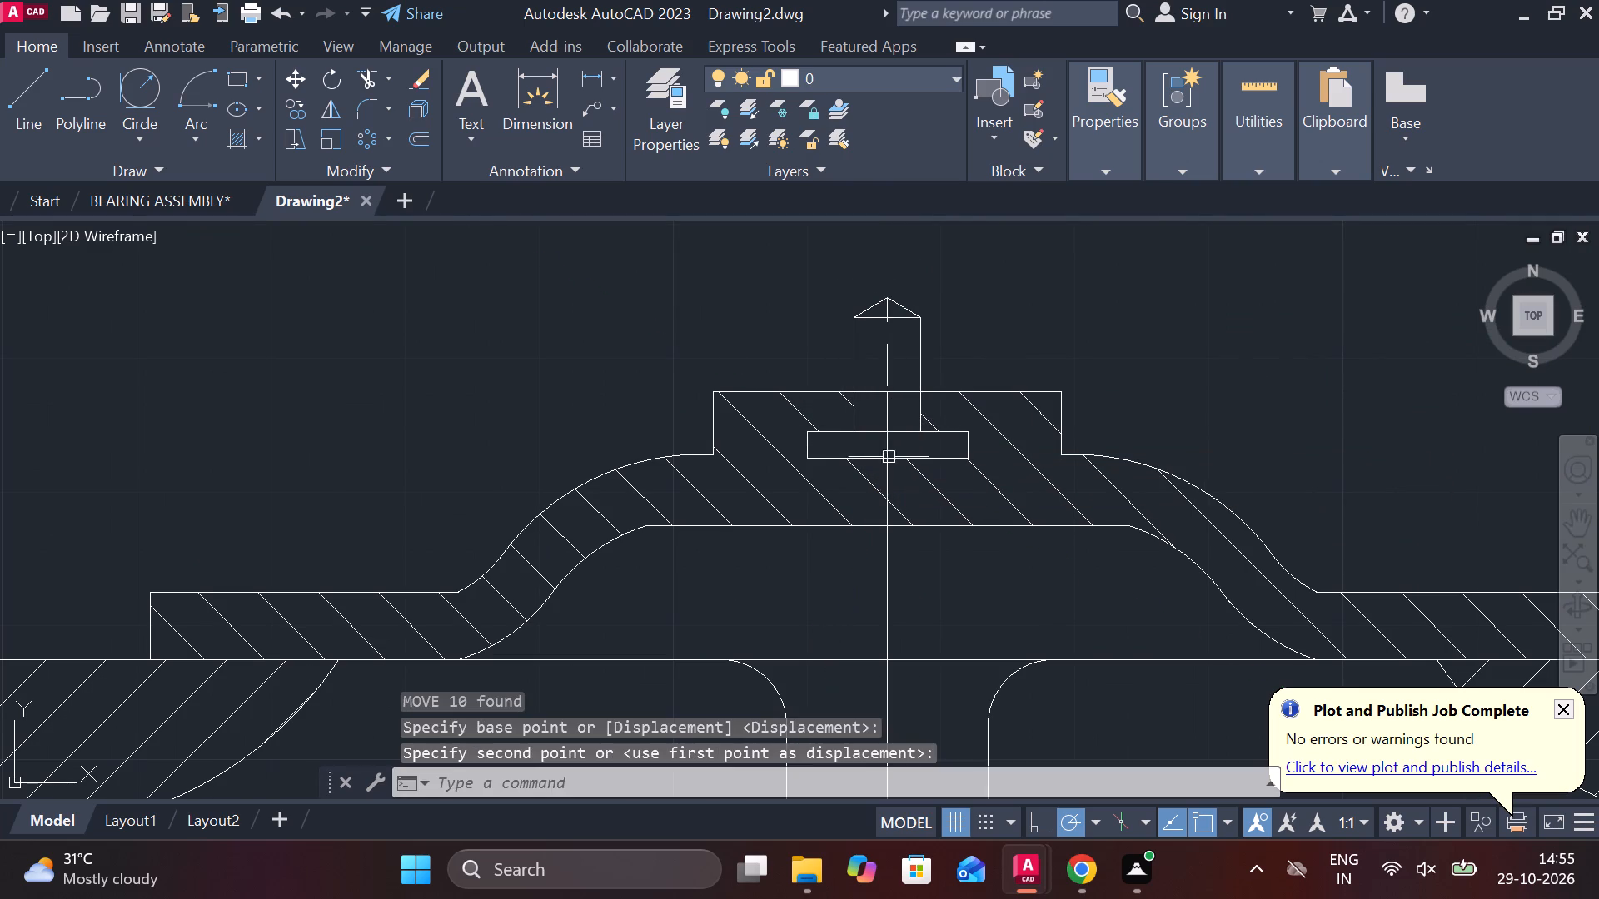
# Move the undimensioned domed housing section by its base midpoint to a clear spot above and left of the valve body.
pyautogui.scroll(-3, 1030, 427)
pyautogui.moveTo(888, 375); pyautogui.dragTo(991, 558, button='middle')
pyautogui.scroll(-2, 867, 467)
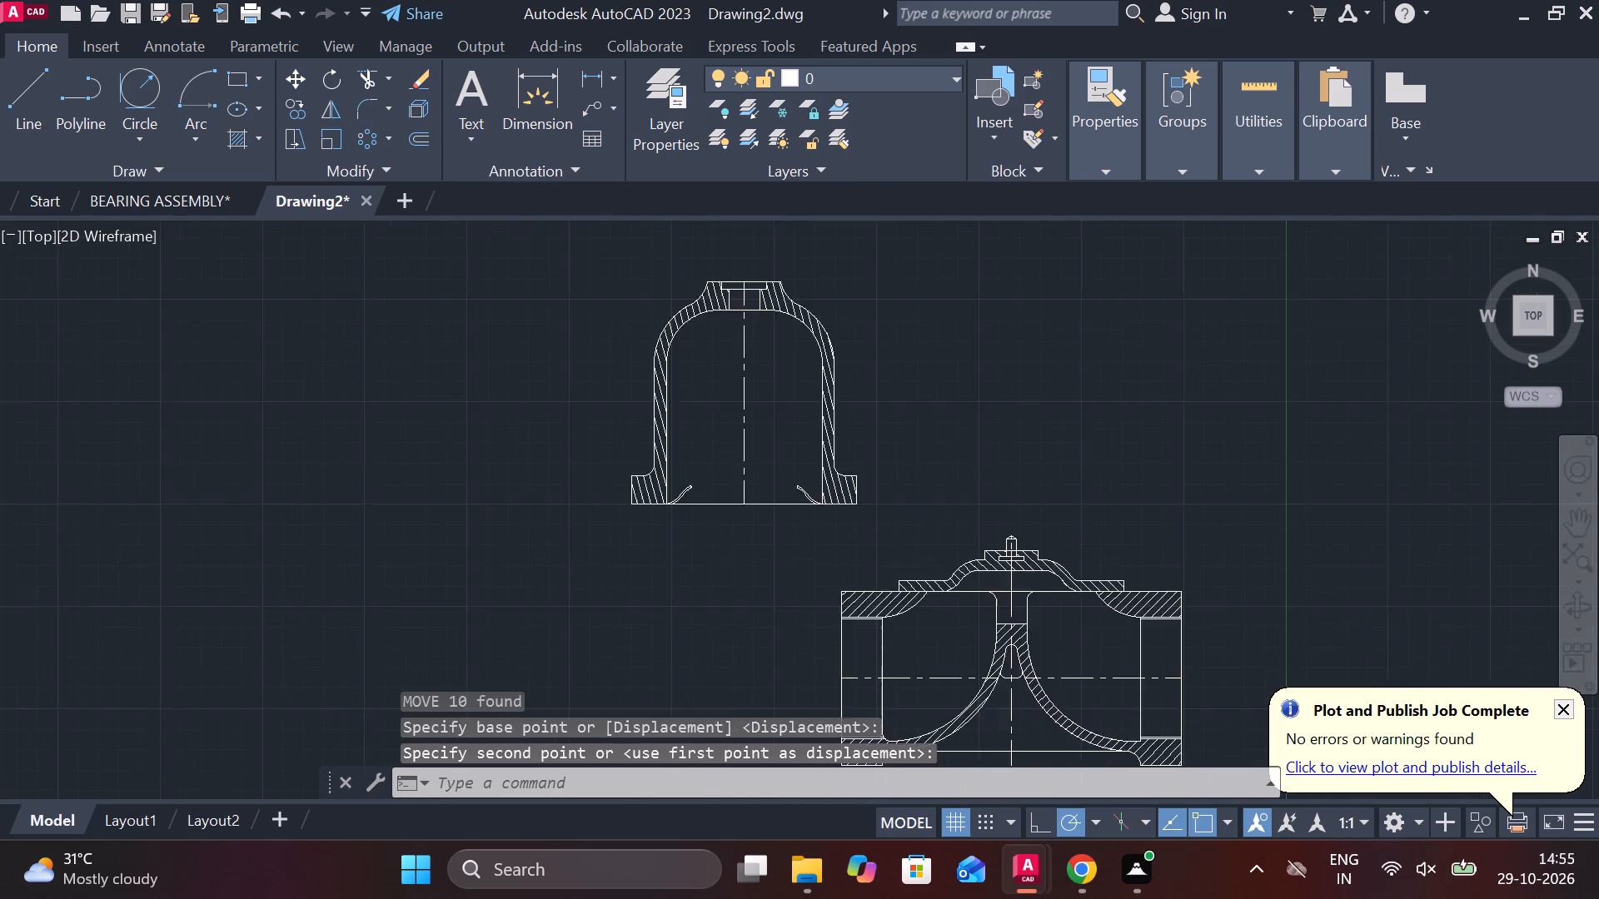
pyautogui.moveTo(672, 308); pyautogui.dragTo(702, 316)
pyautogui.click(889, 512)
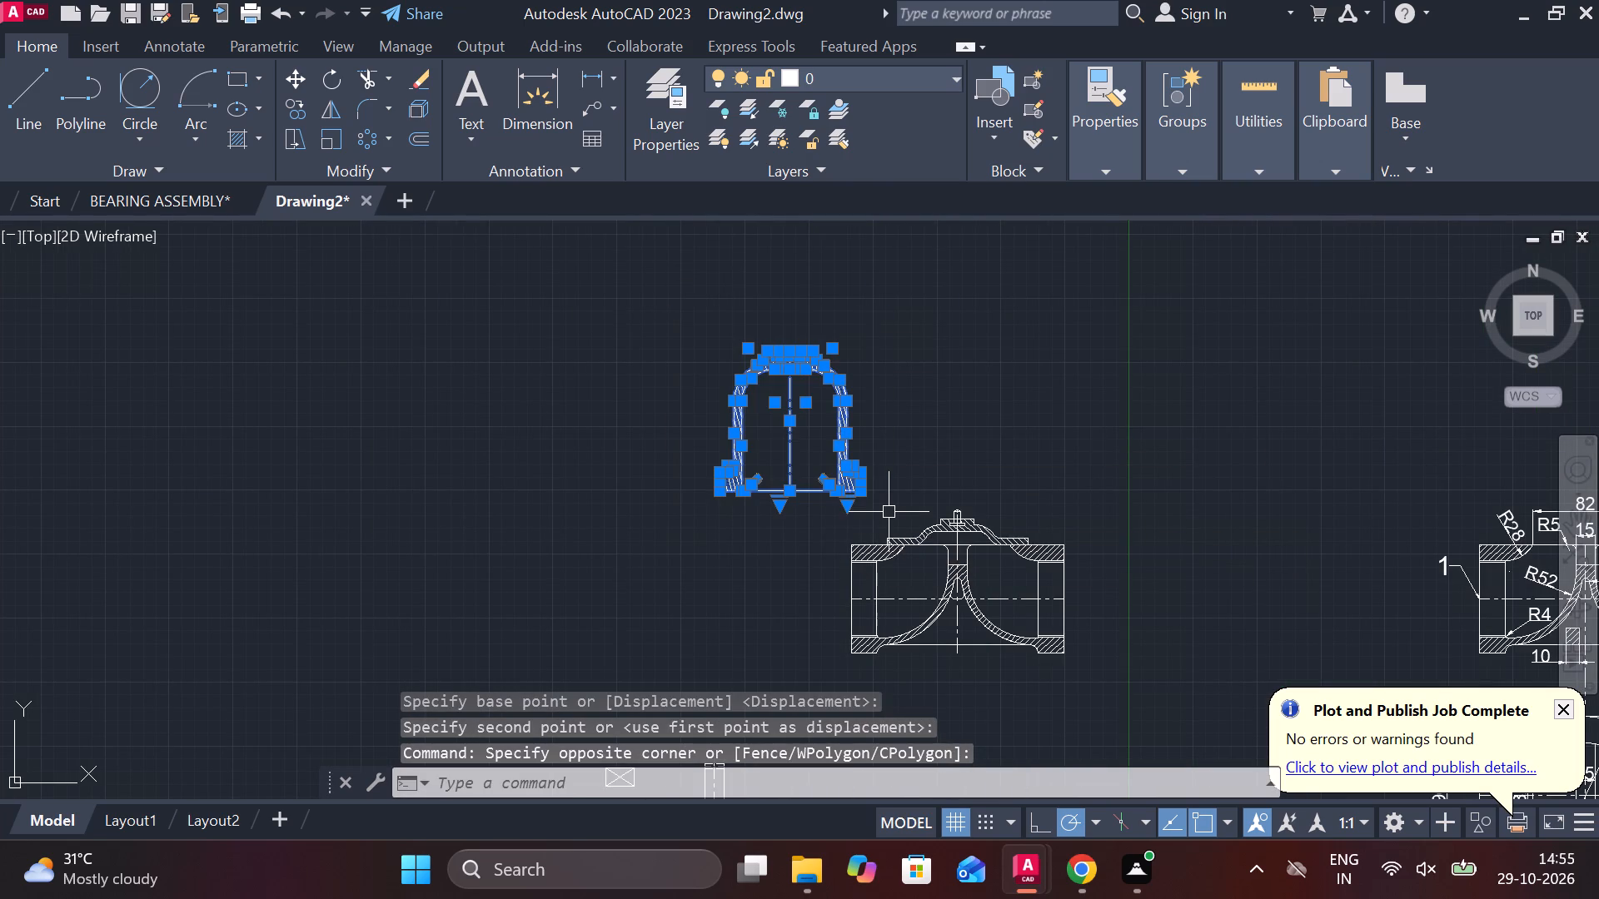
pyautogui.press('m')
pyautogui.press('Return')
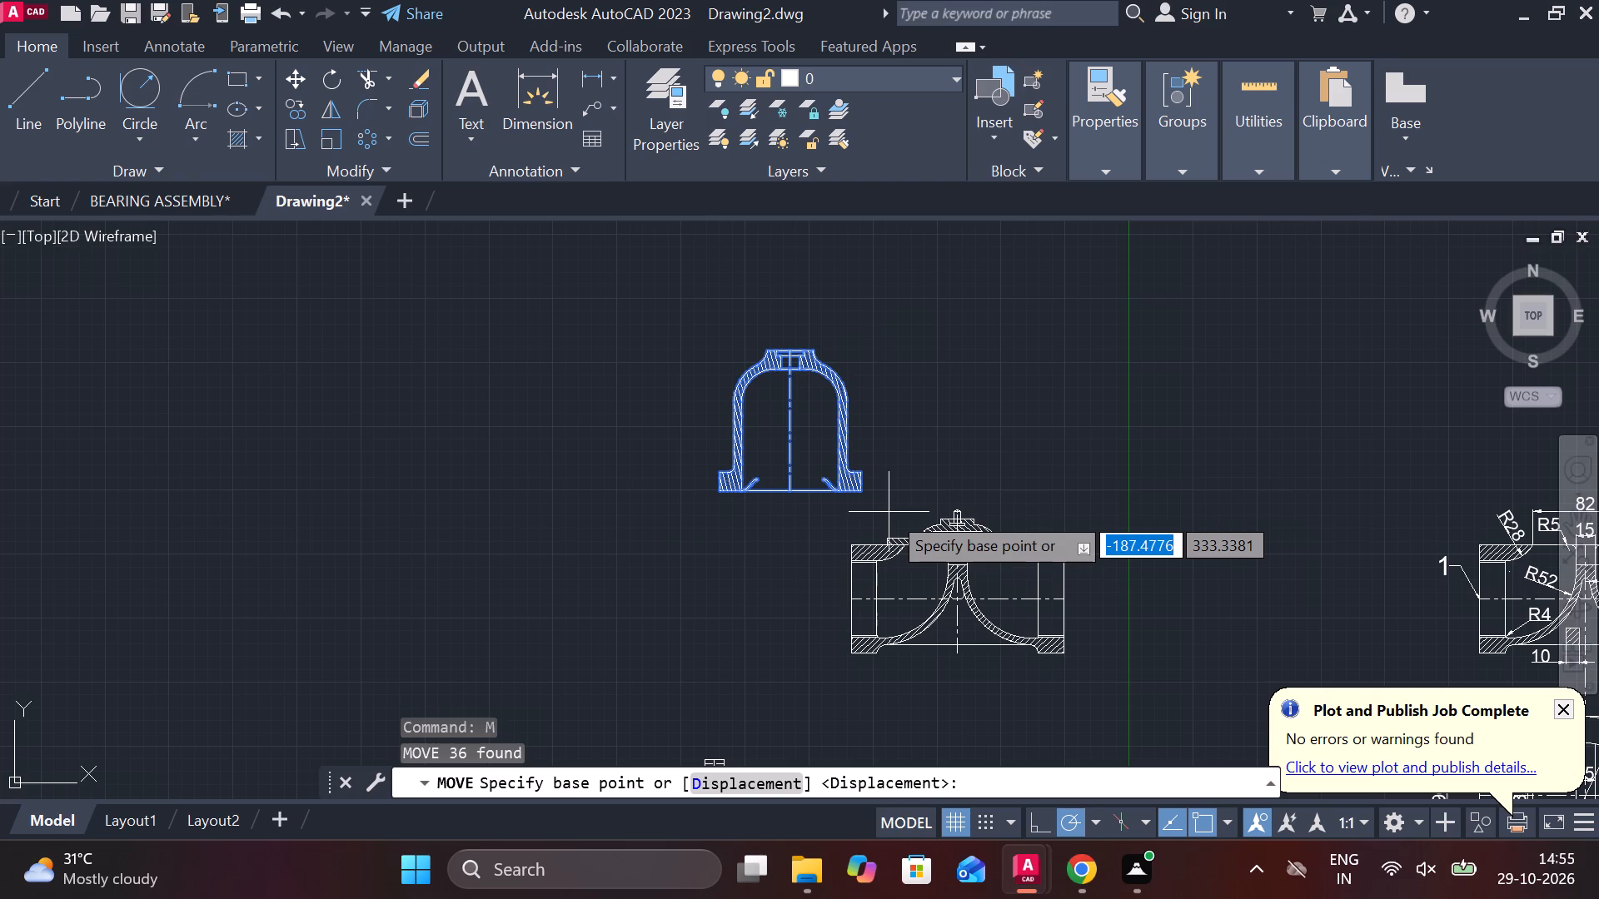
pyautogui.click(790, 492)
pyautogui.scroll(3, 953, 520)
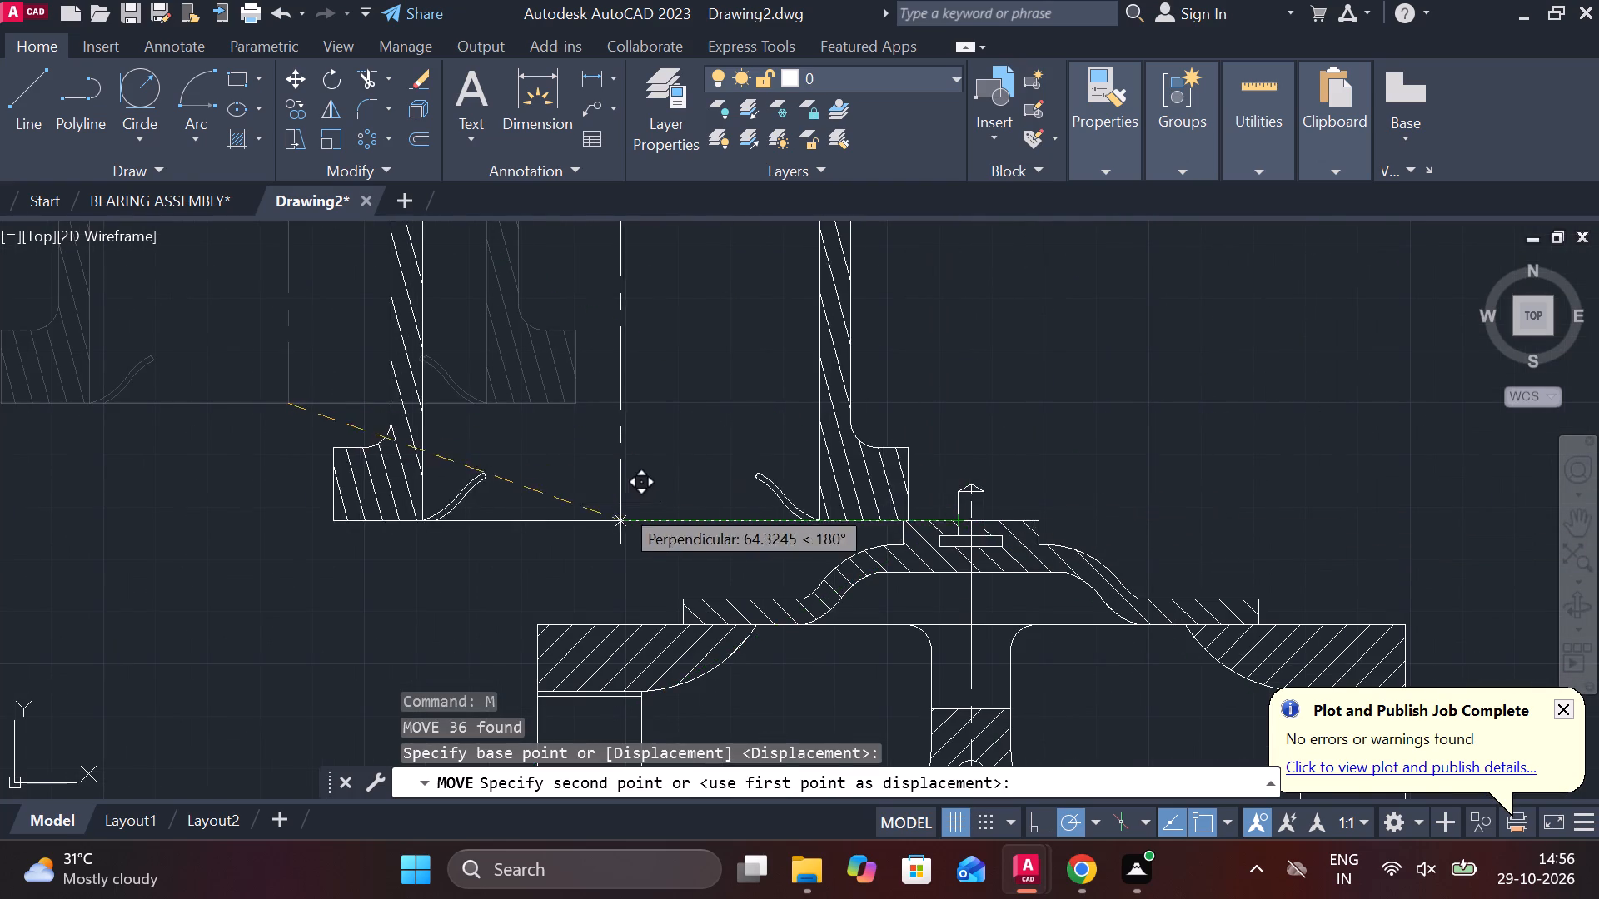
pyautogui.scroll(-2, 618, 485)
pyautogui.click(436, 429)
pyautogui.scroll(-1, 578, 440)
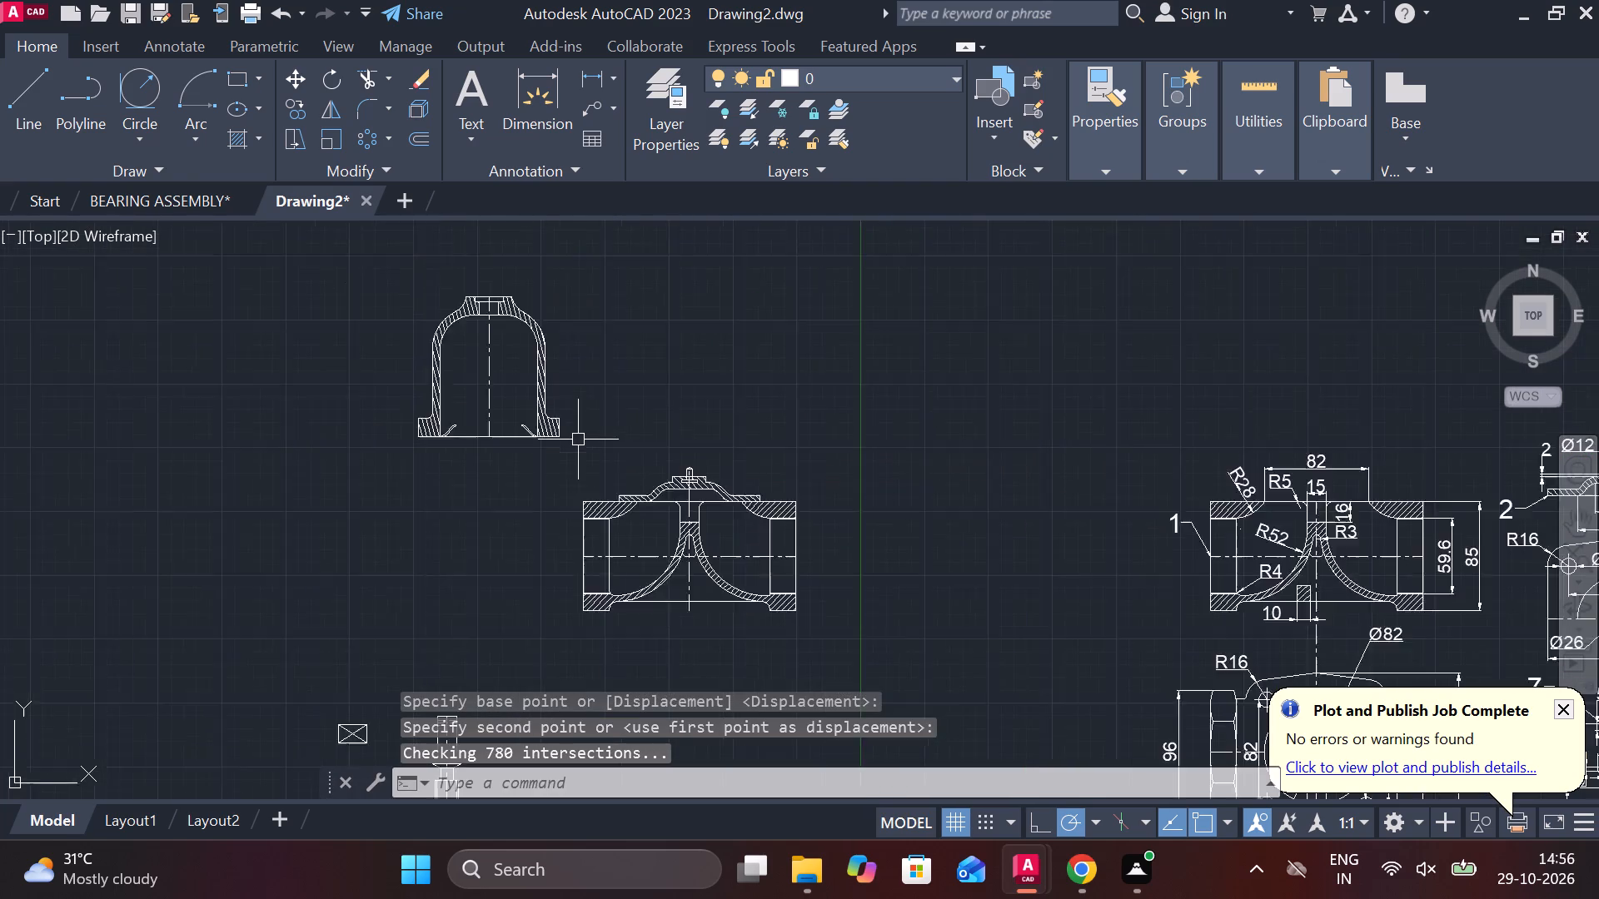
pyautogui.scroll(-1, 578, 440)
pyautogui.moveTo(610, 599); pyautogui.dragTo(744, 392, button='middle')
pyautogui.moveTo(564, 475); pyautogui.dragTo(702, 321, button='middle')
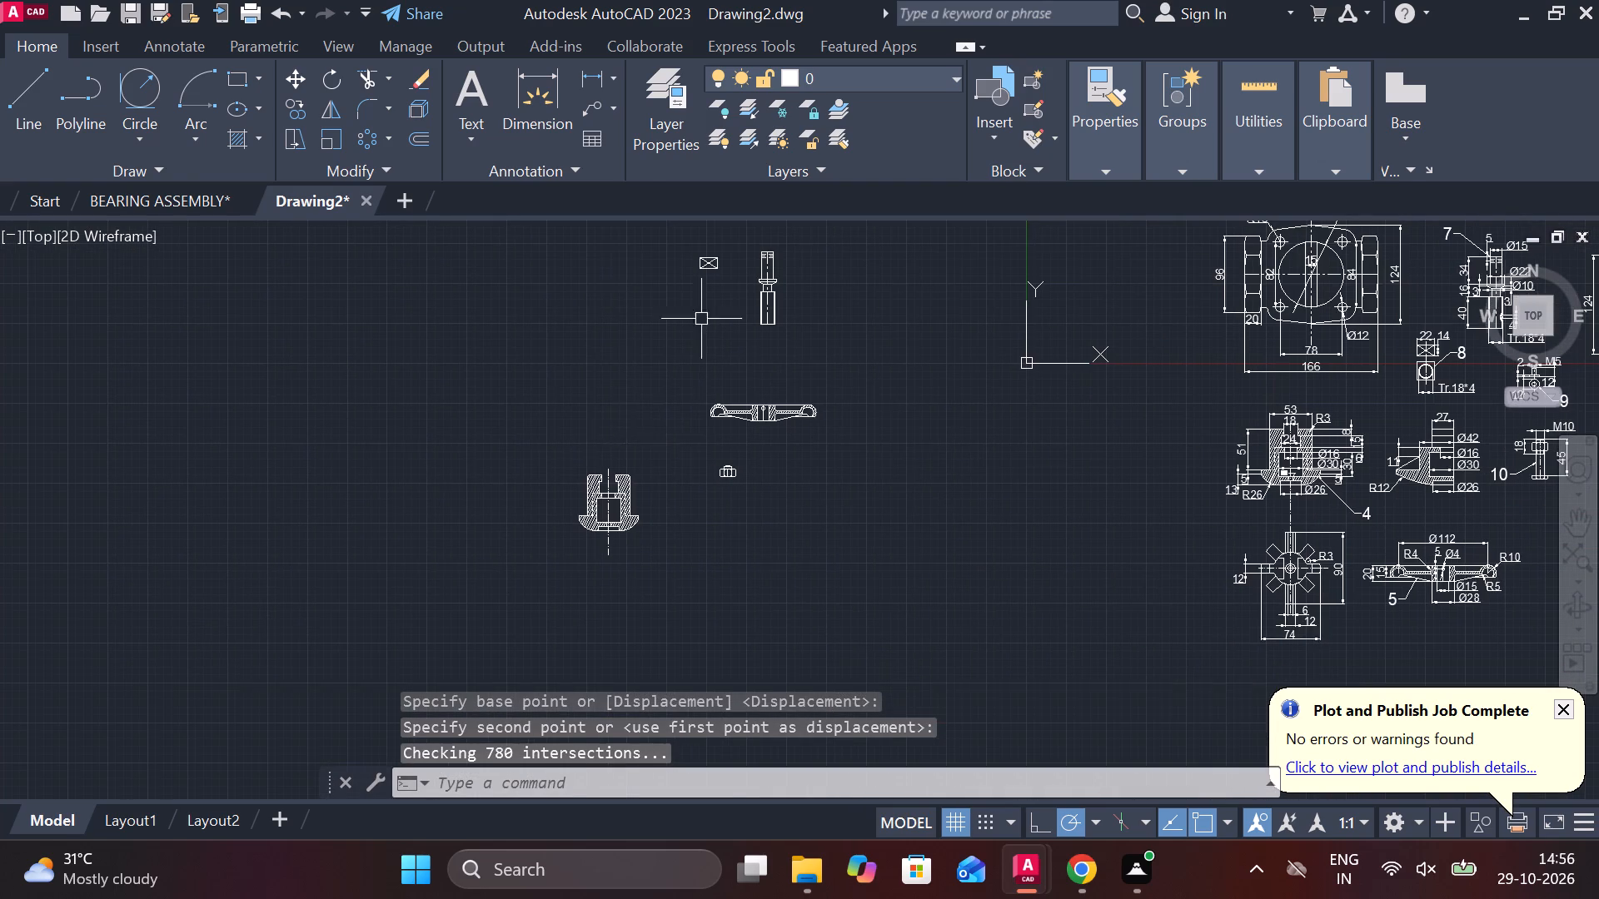
# Move the undimensioned slotted valve section by its bottom midpoint to a clear spot just above and left of the cover.
pyautogui.click(540, 440)
pyautogui.click(698, 589)
pyautogui.press('m')
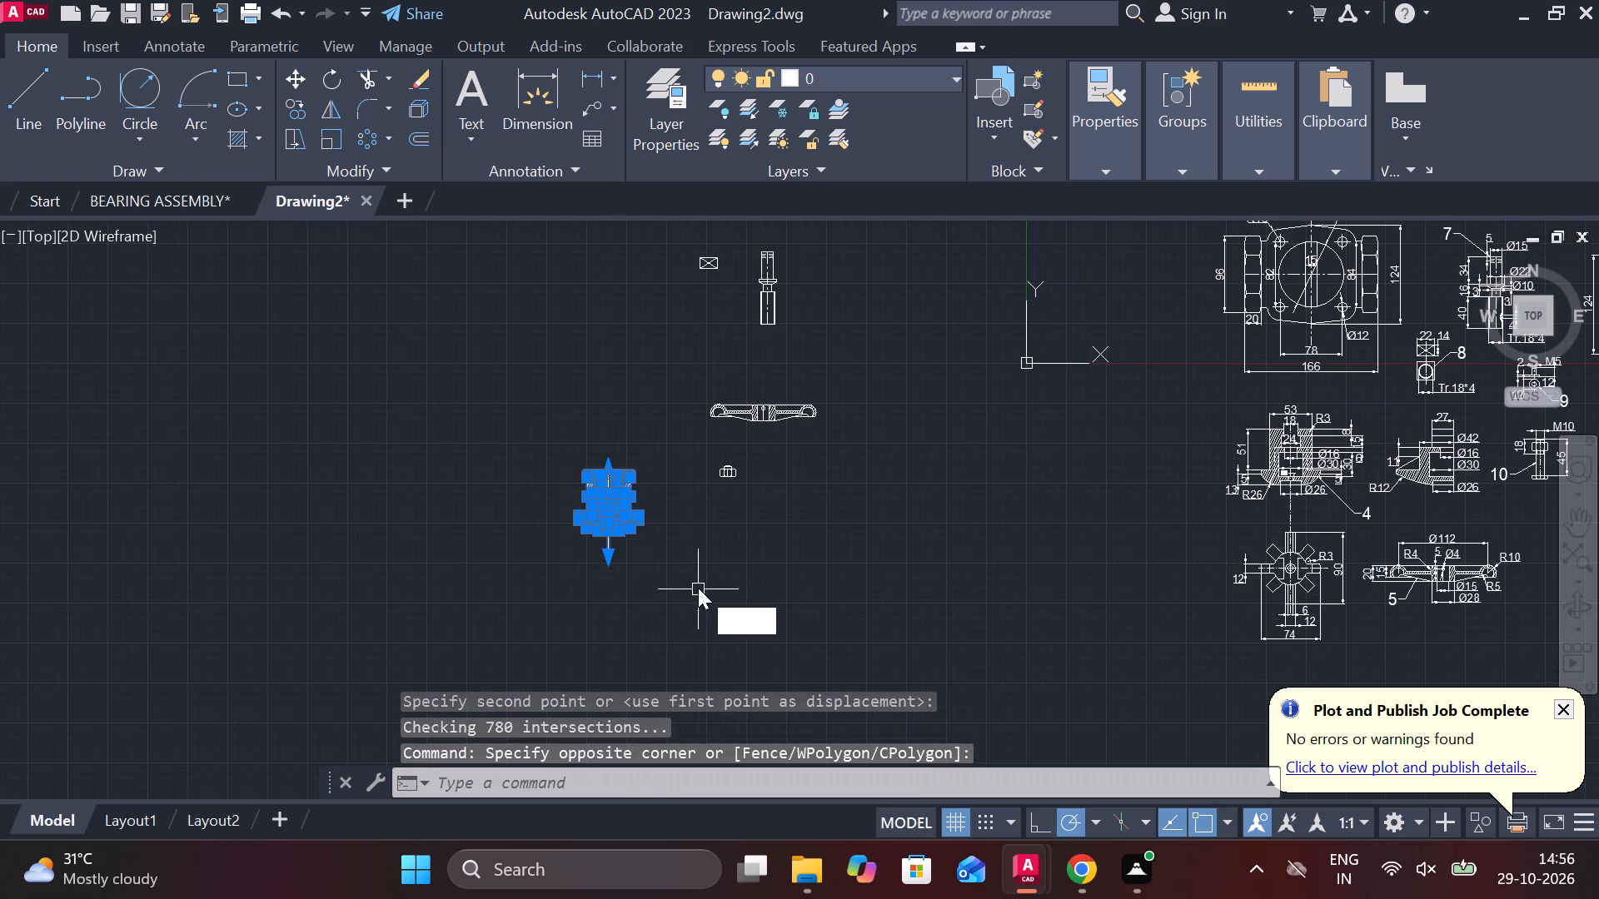
pyautogui.press('Return')
pyautogui.scroll(3, 584, 551)
pyautogui.click(672, 479)
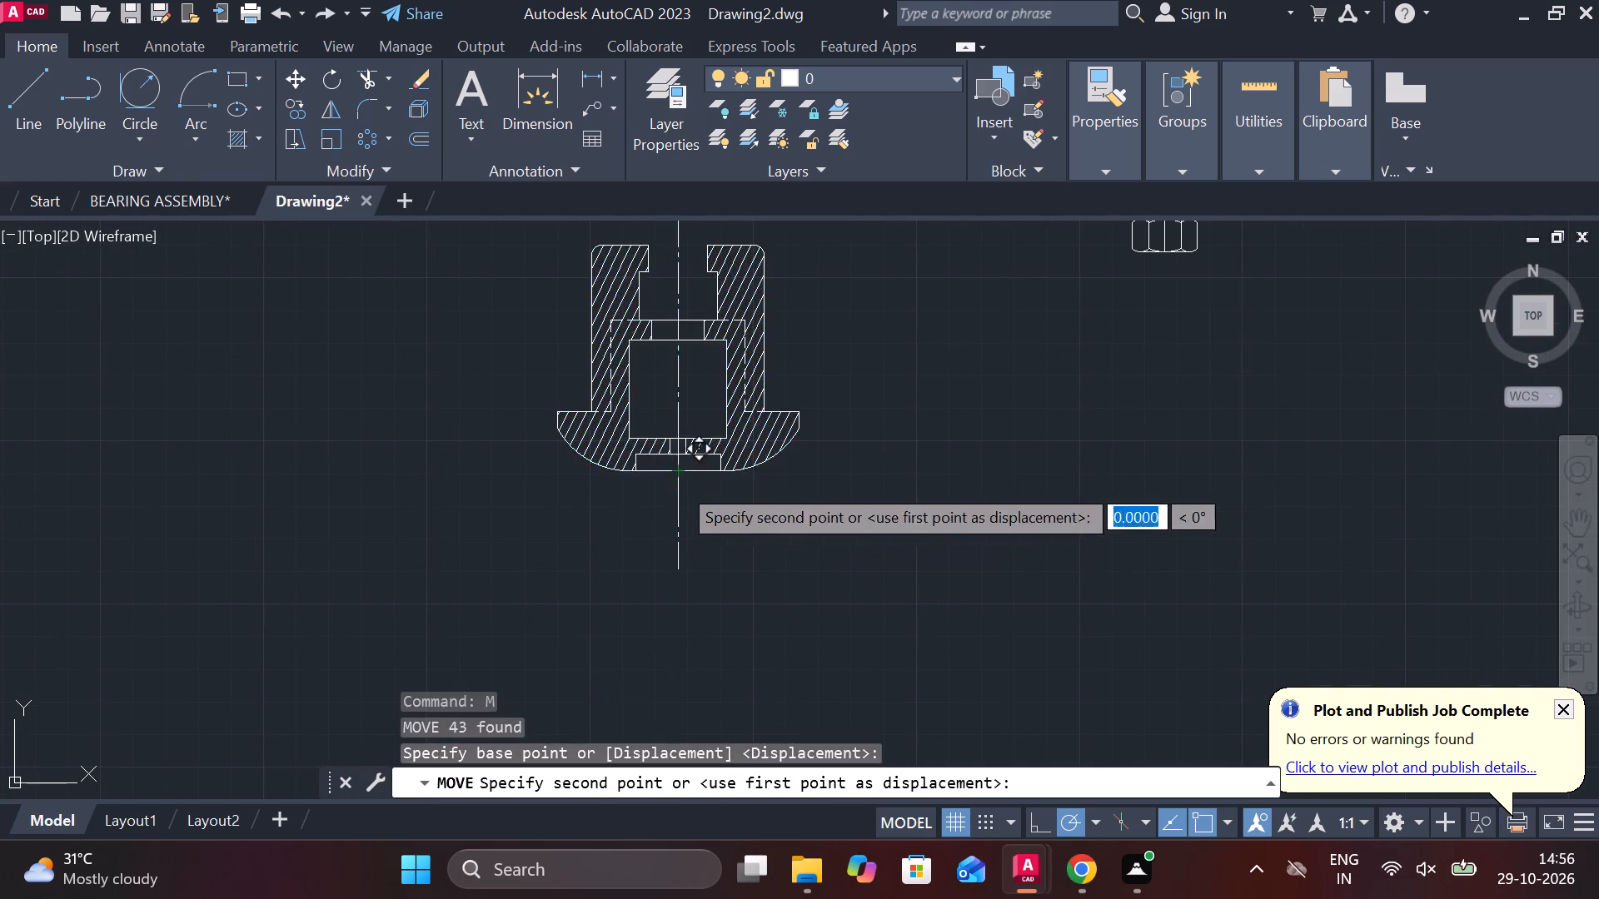
pyautogui.scroll(-2, 680, 484)
pyautogui.moveTo(832, 519); pyautogui.dragTo(810, 752, button='middle')
pyautogui.moveTo(1177, 345); pyautogui.dragTo(1000, 673, button='middle')
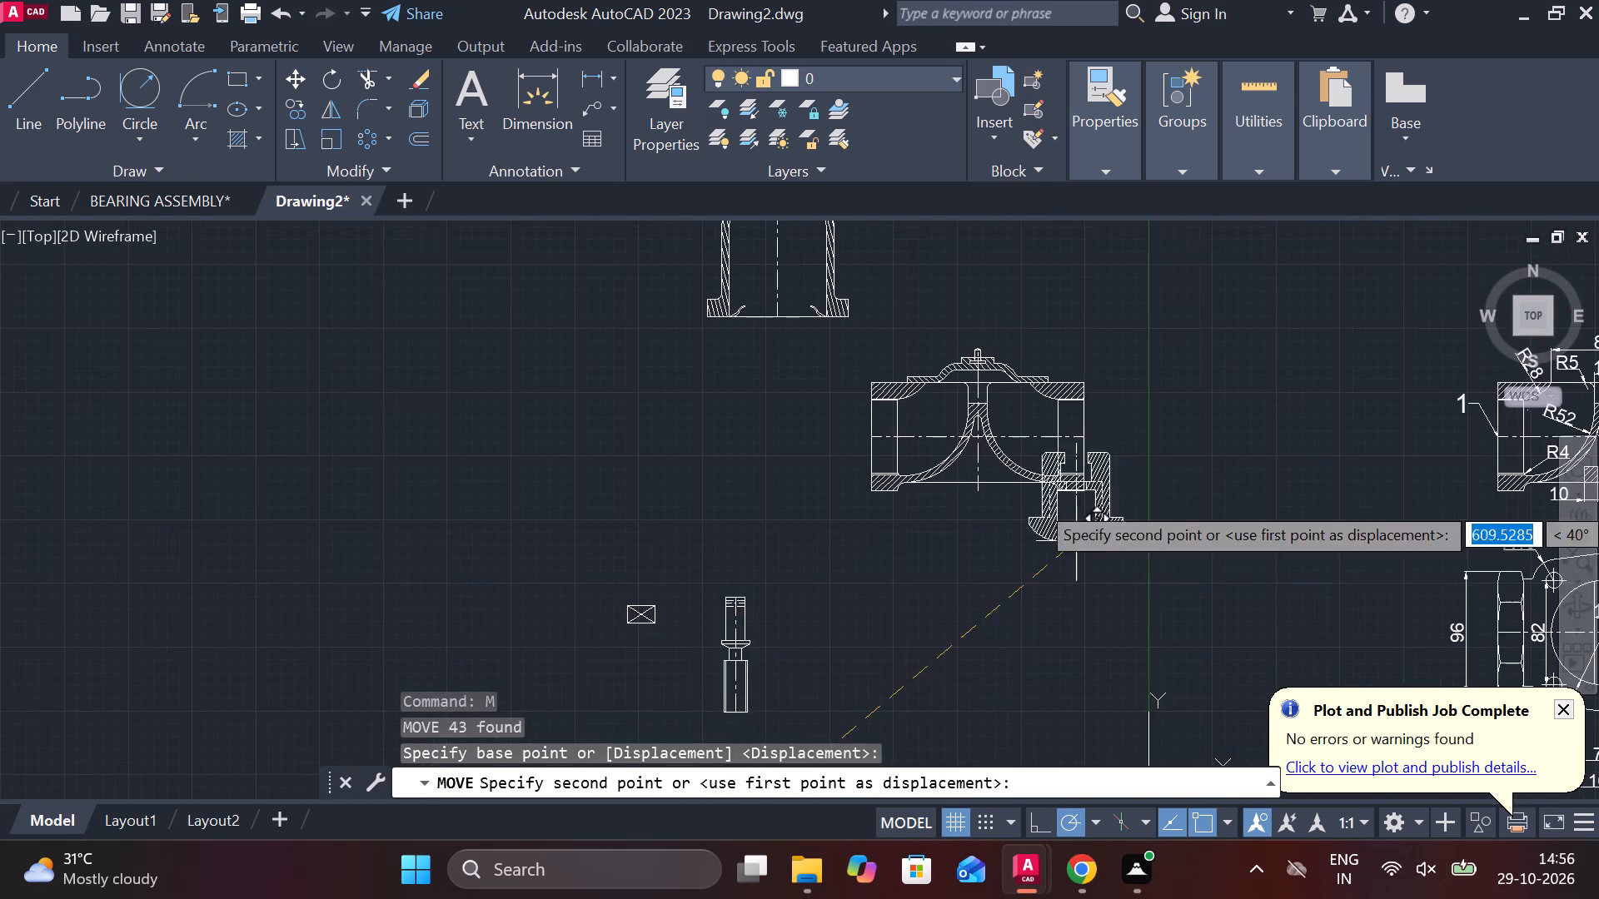
pyautogui.moveTo(1088, 489); pyautogui.dragTo(1036, 623, button='middle')
pyautogui.scroll(3, 972, 488)
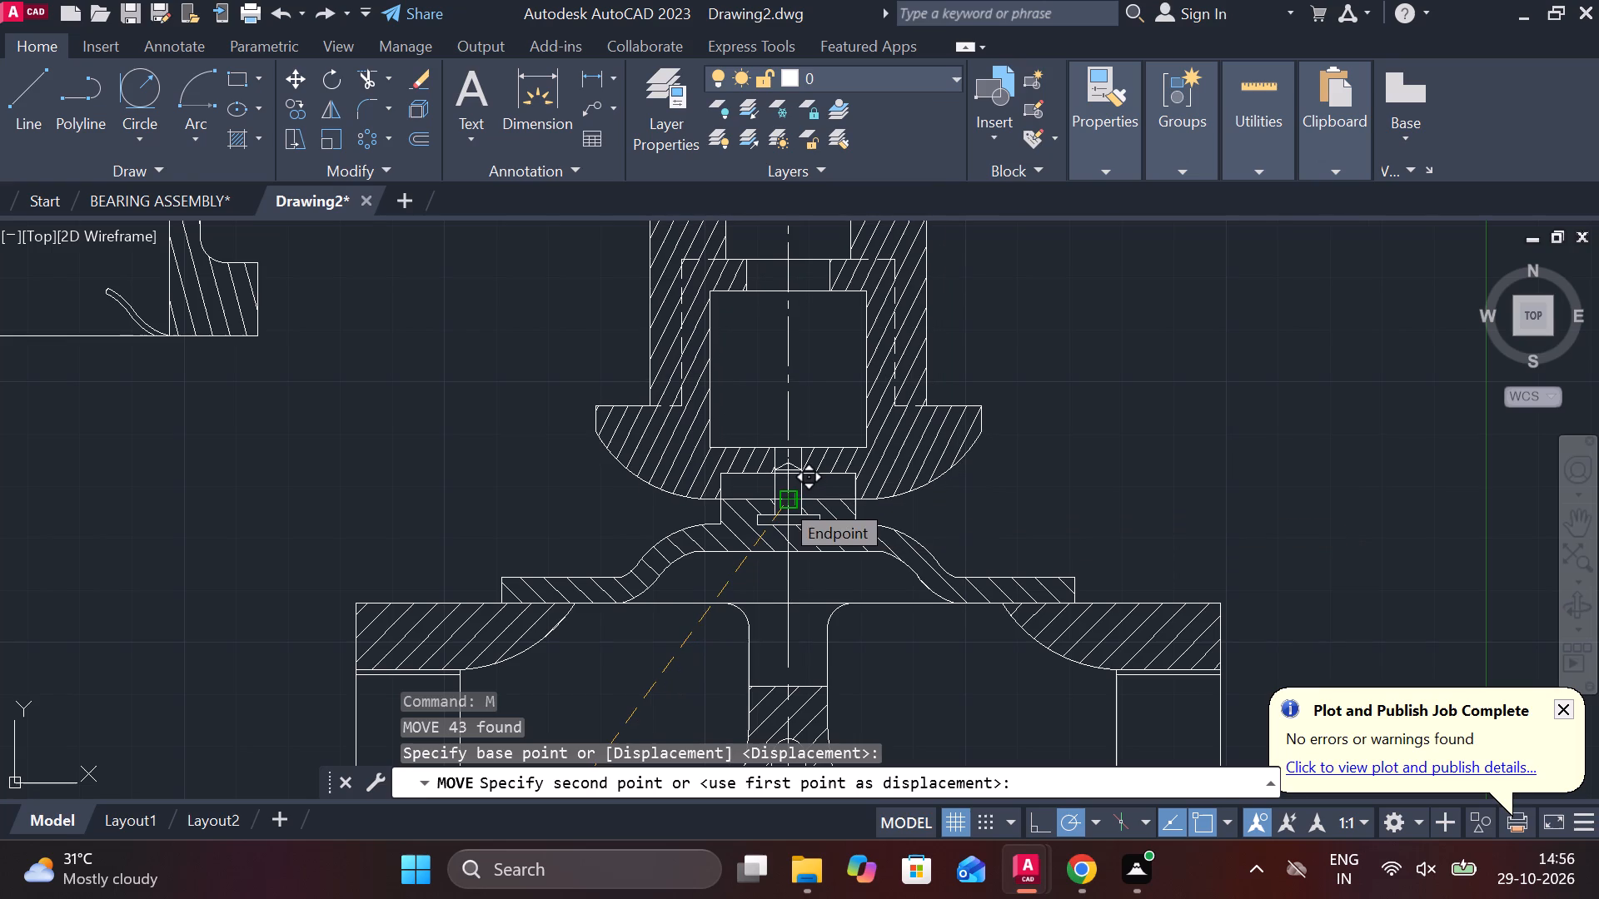
pyautogui.scroll(2, 781, 499)
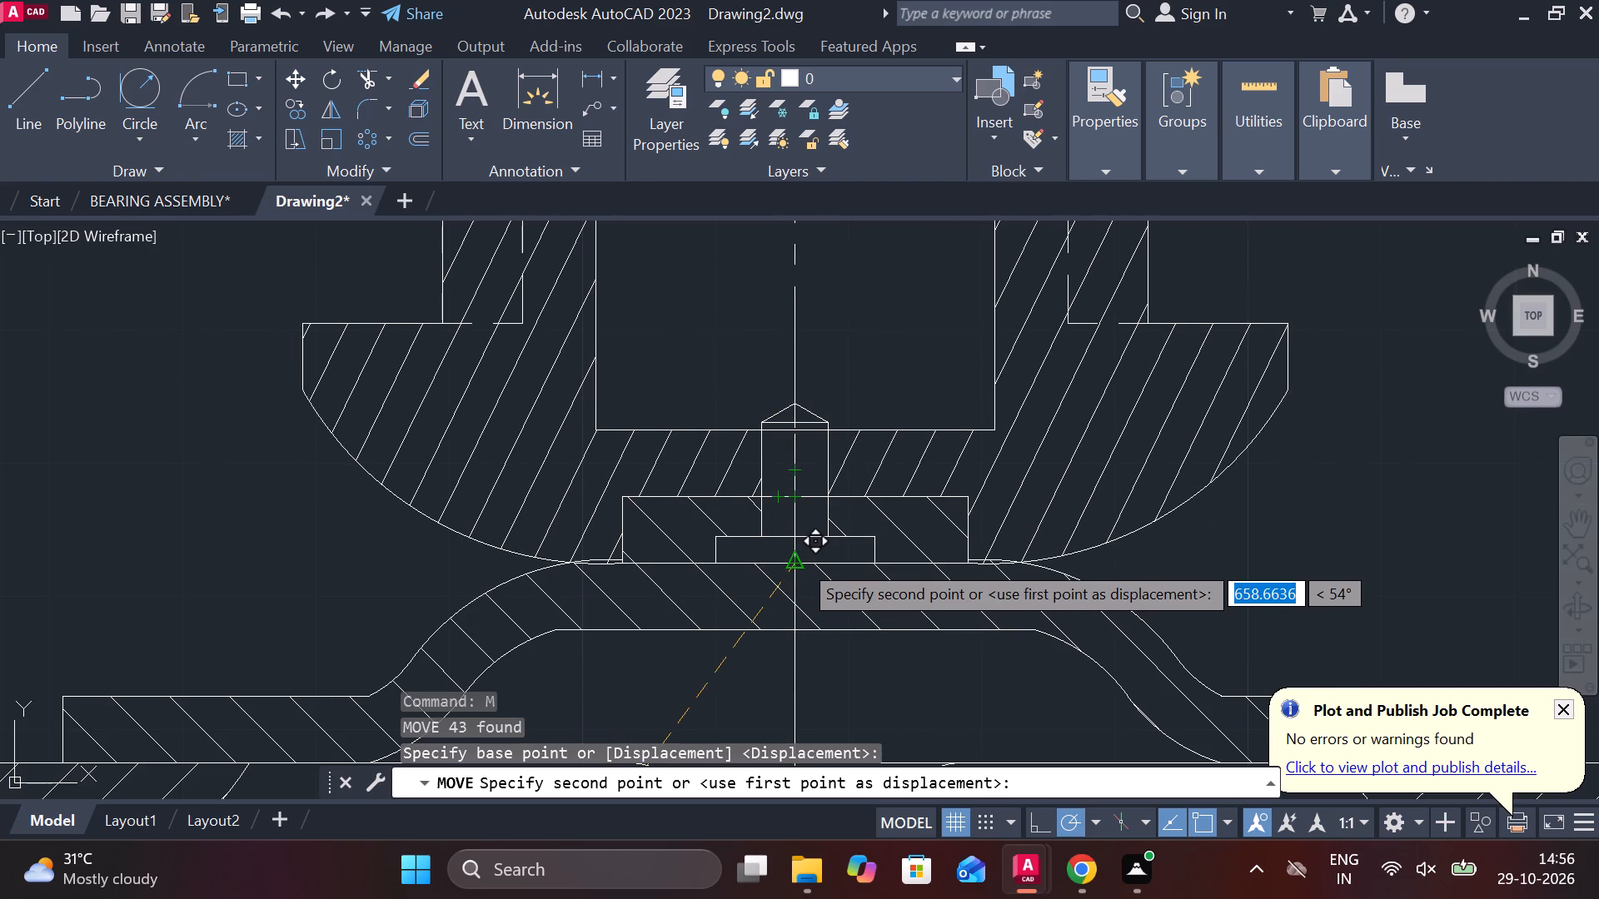
pyautogui.scroll(2, 799, 560)
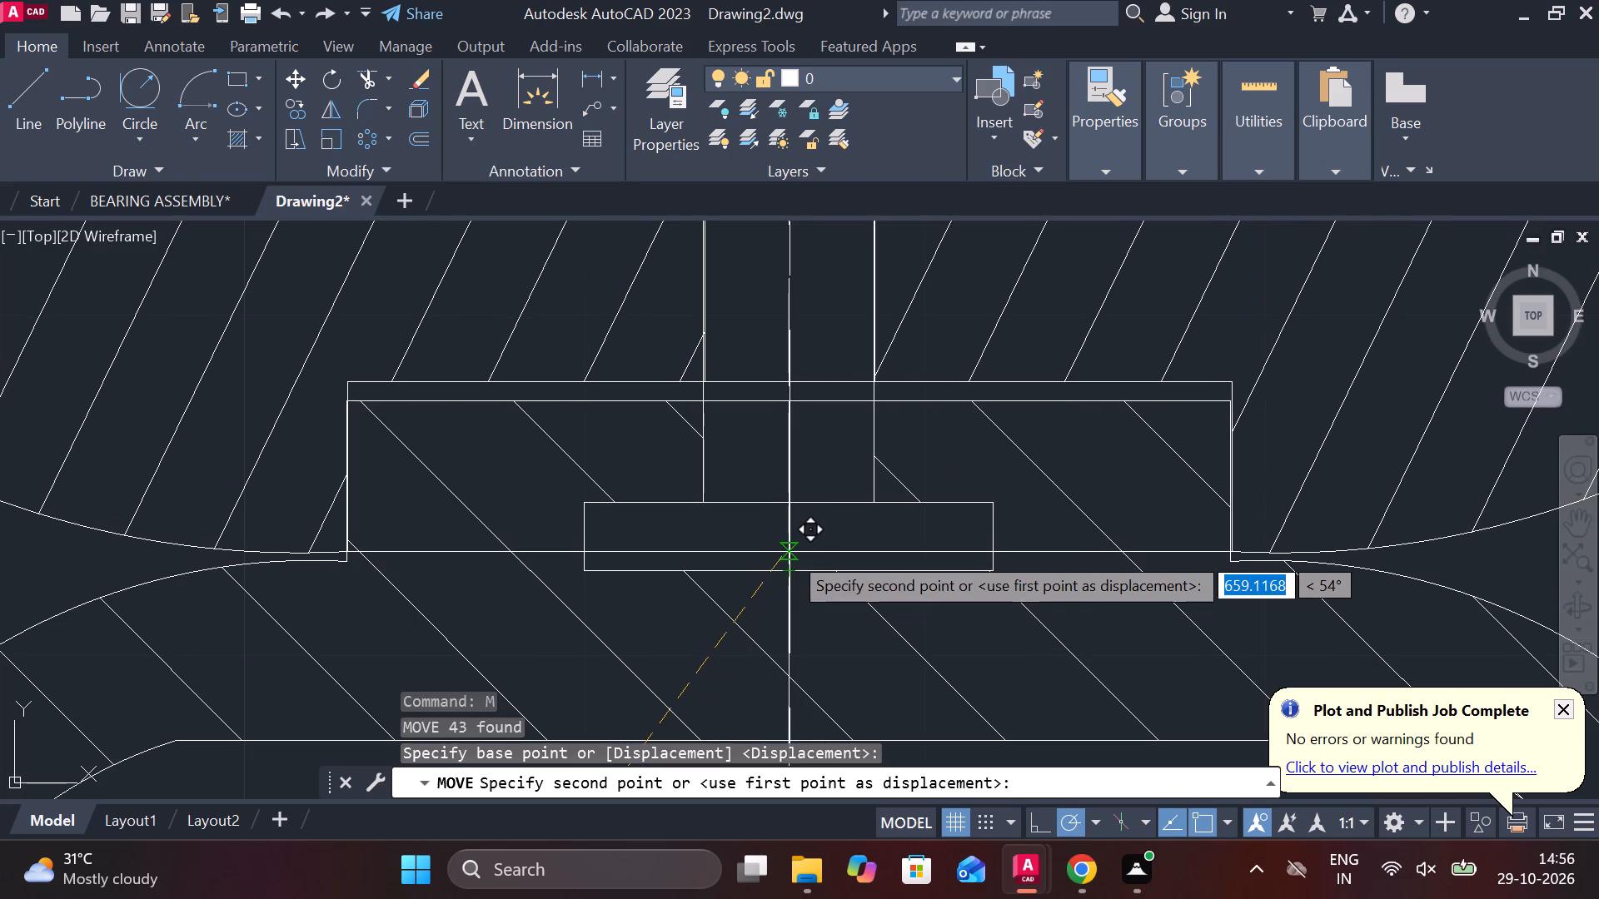
pyautogui.scroll(-2, 790, 569)
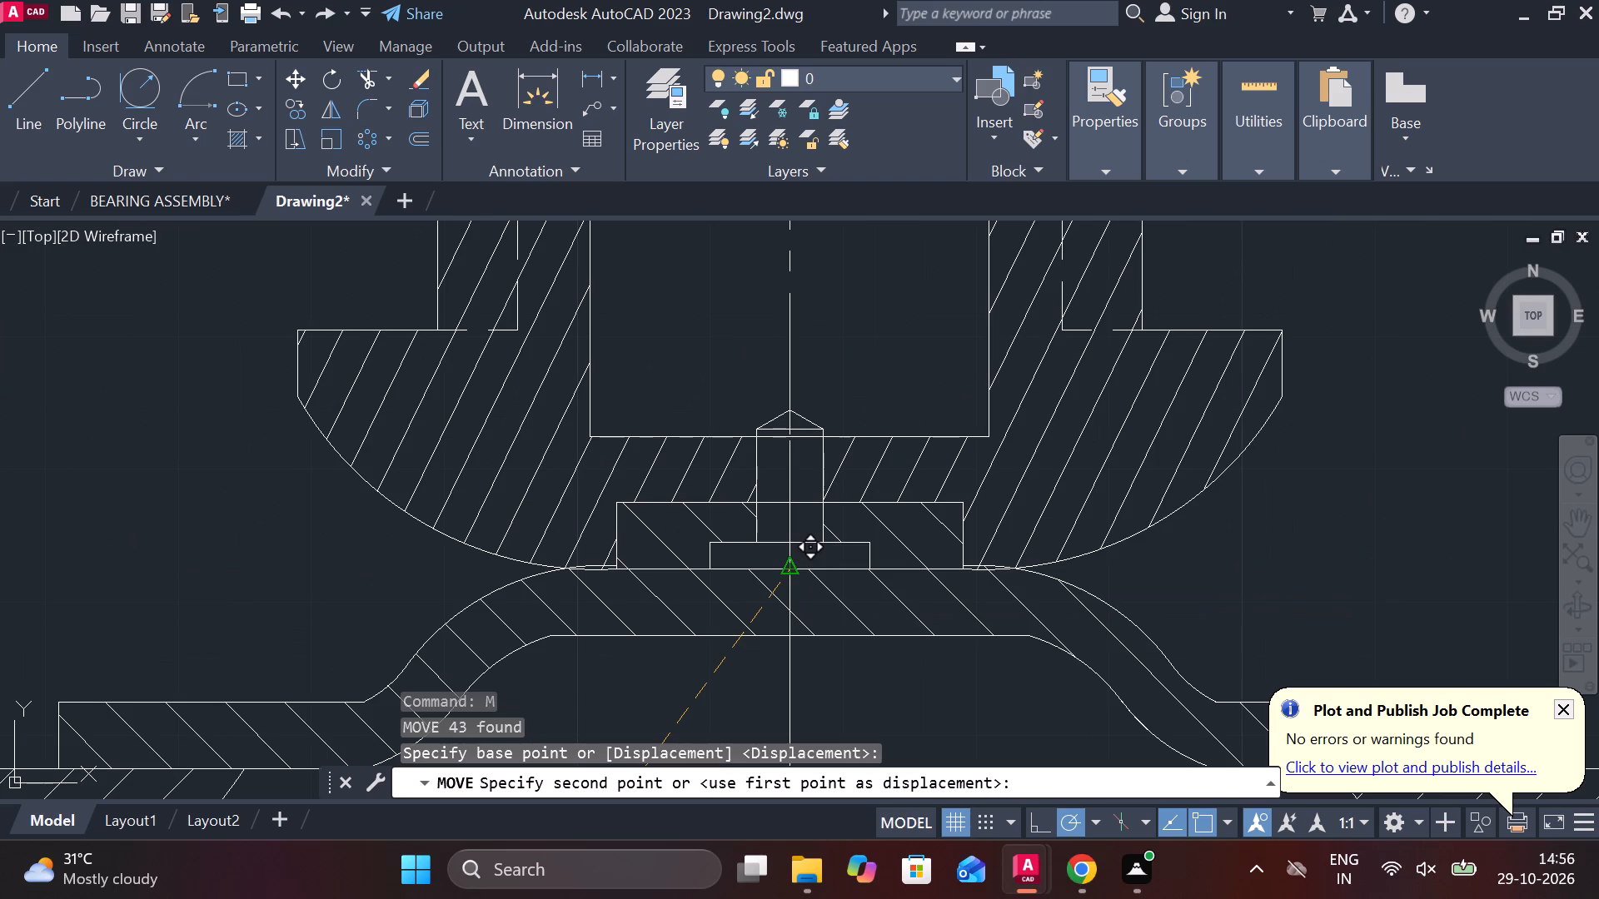
pyautogui.scroll(1, 790, 569)
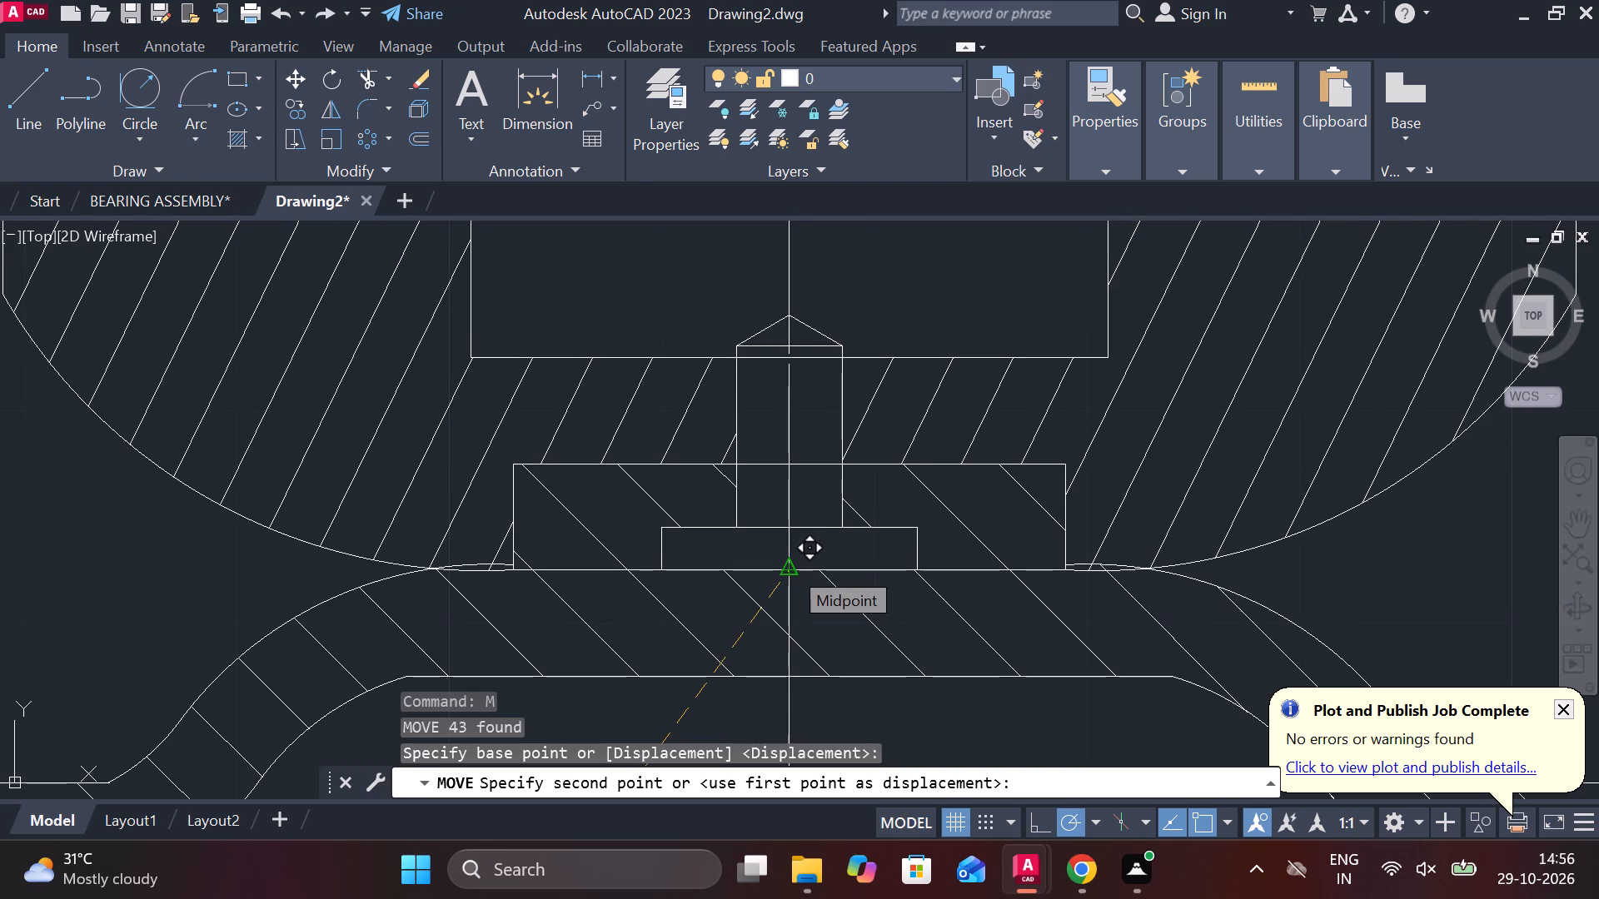
pyautogui.scroll(-2, 795, 544)
pyautogui.scroll(-1, 882, 526)
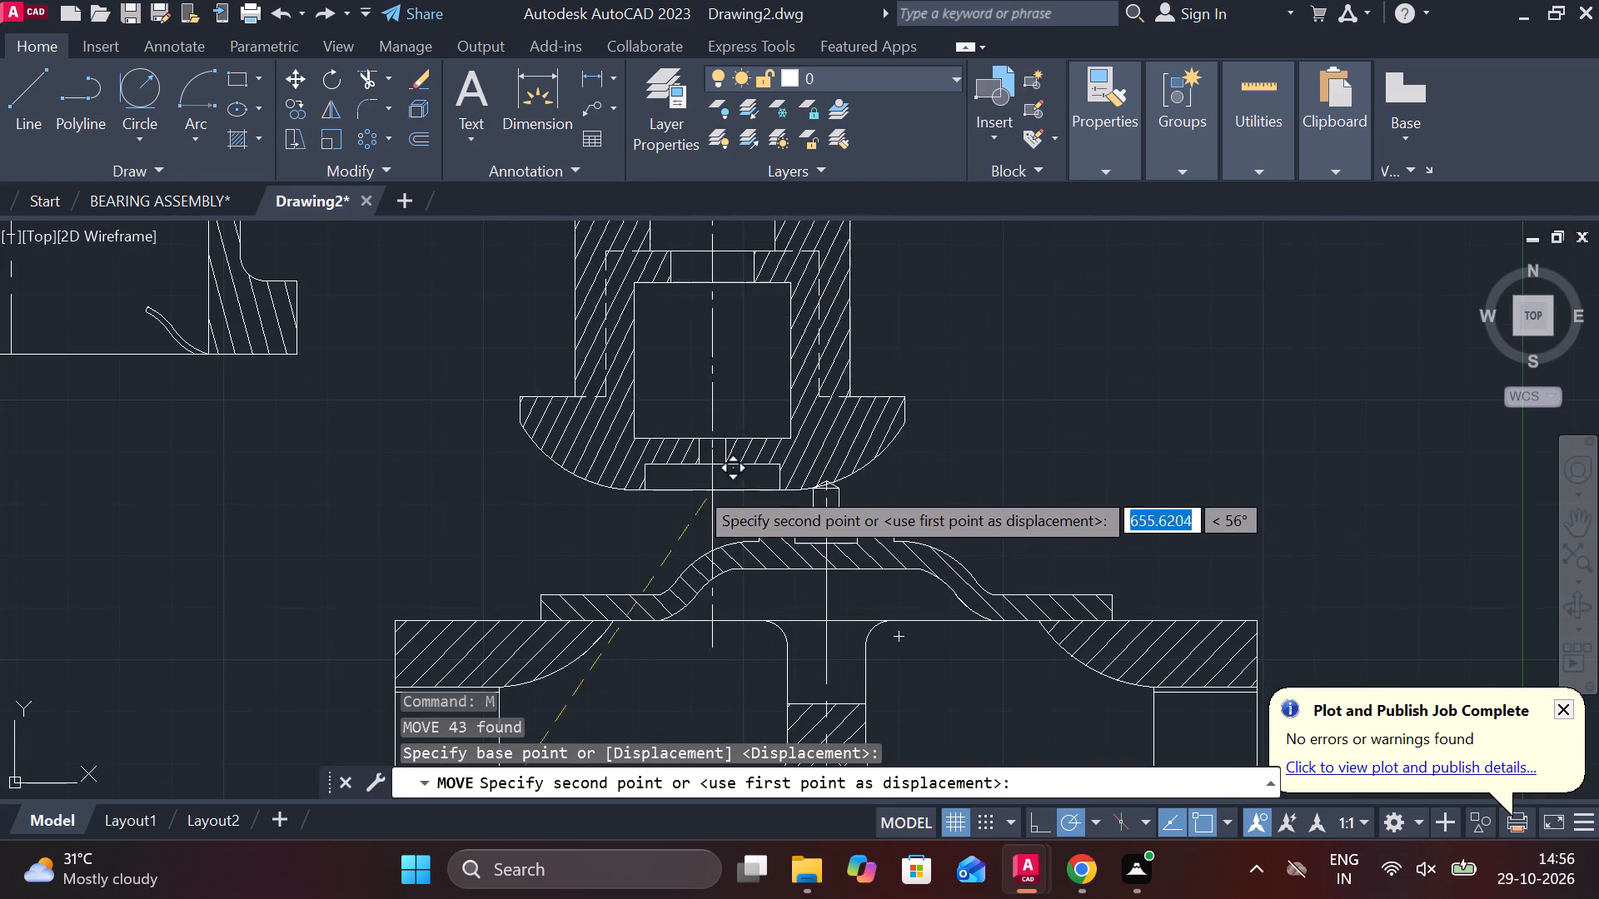
pyautogui.click(595, 451)
# Move the slotted valve section by its bottom midpoint onto the base centre of the cover's raised boss, so its recess fits over it.
pyautogui.scroll(1, 769, 505)
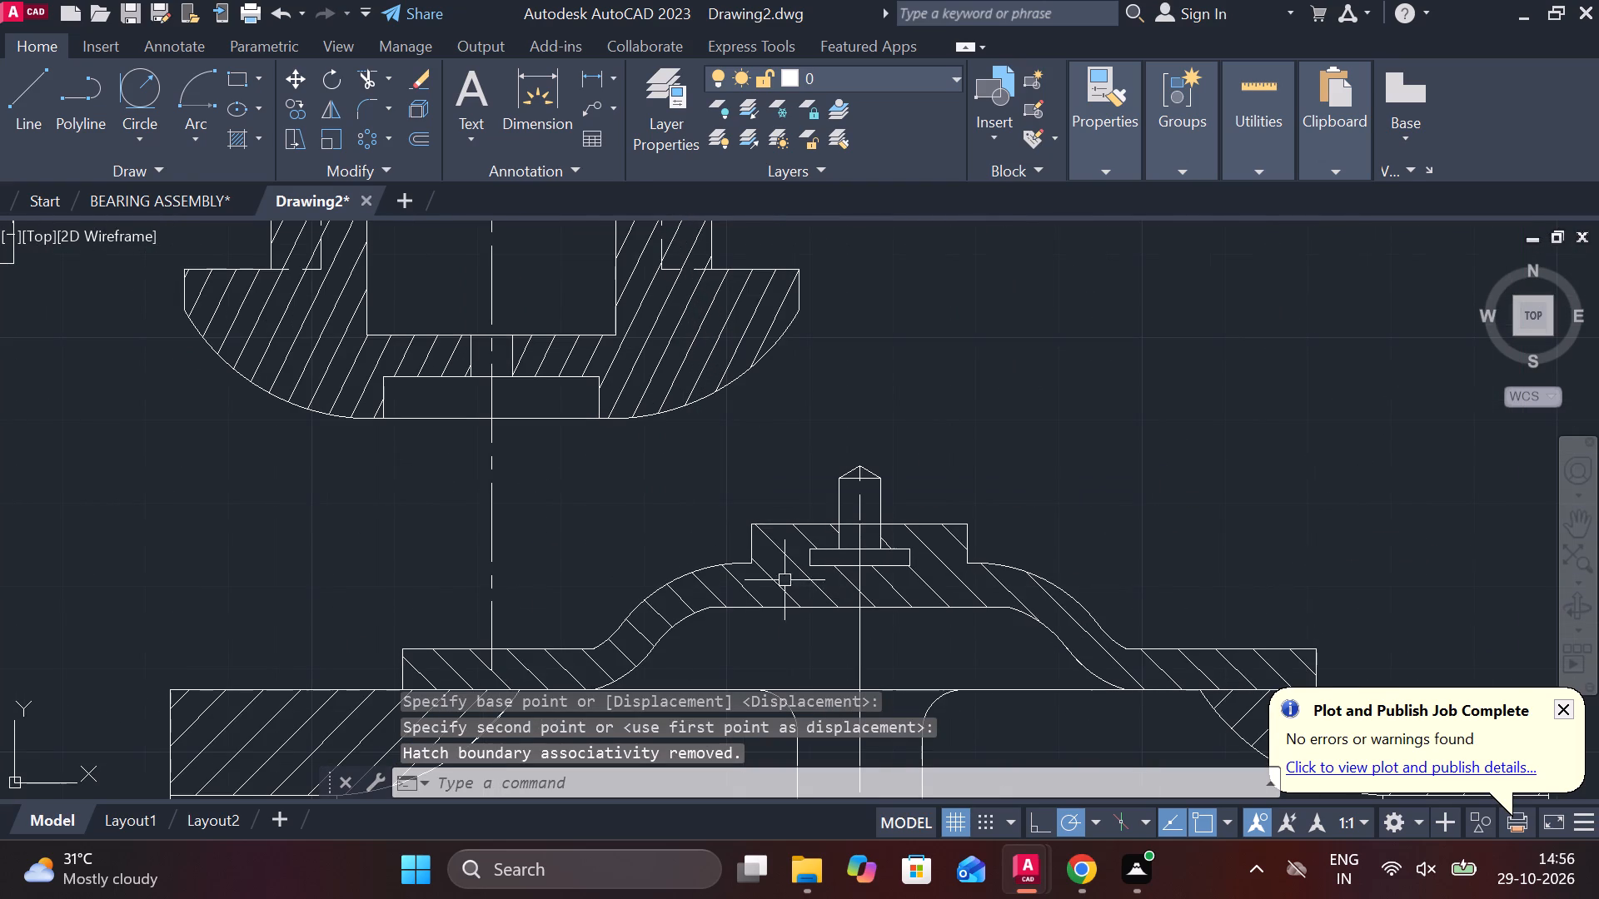
pyautogui.scroll(1, 757, 568)
pyautogui.scroll(-2, 849, 574)
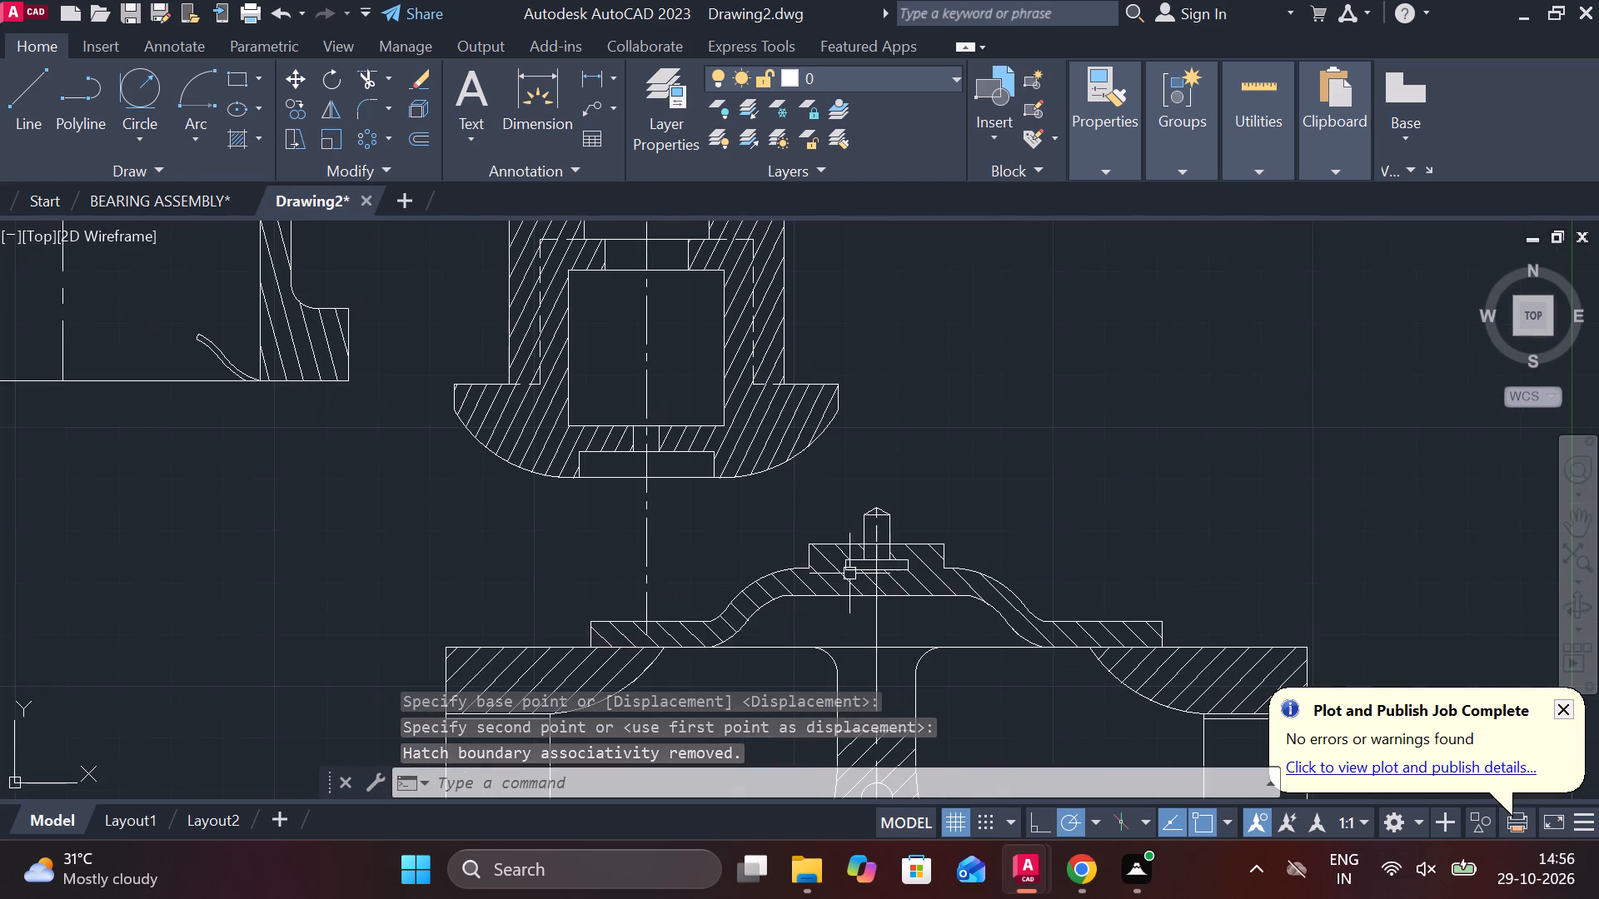
pyautogui.scroll(-1, 738, 477)
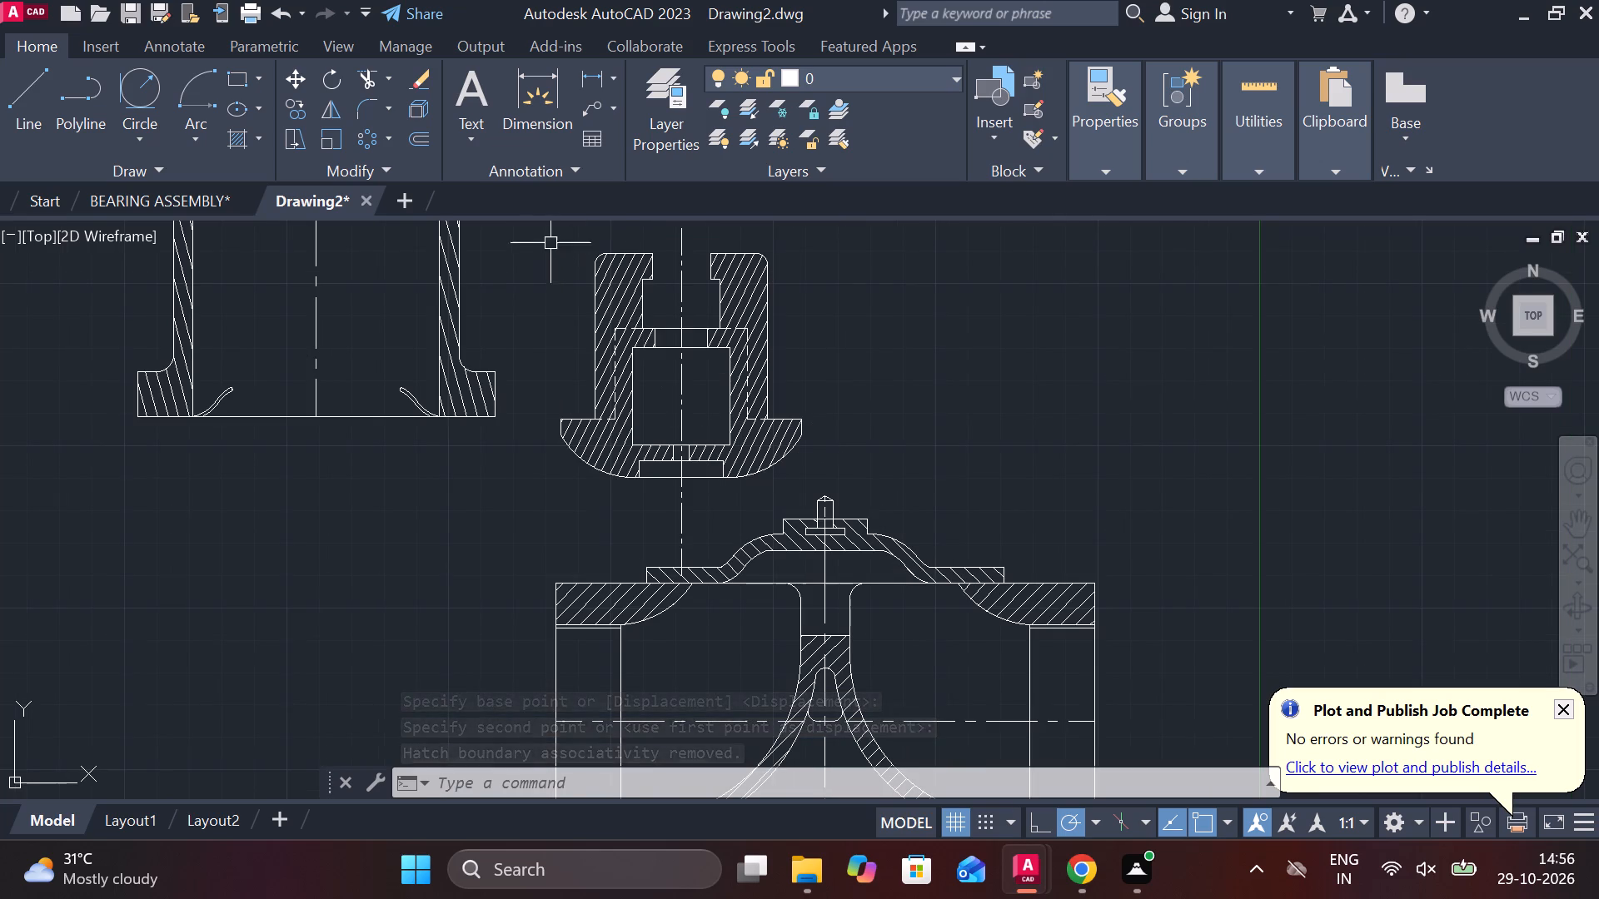
pyautogui.click(549, 240)
pyautogui.click(830, 486)
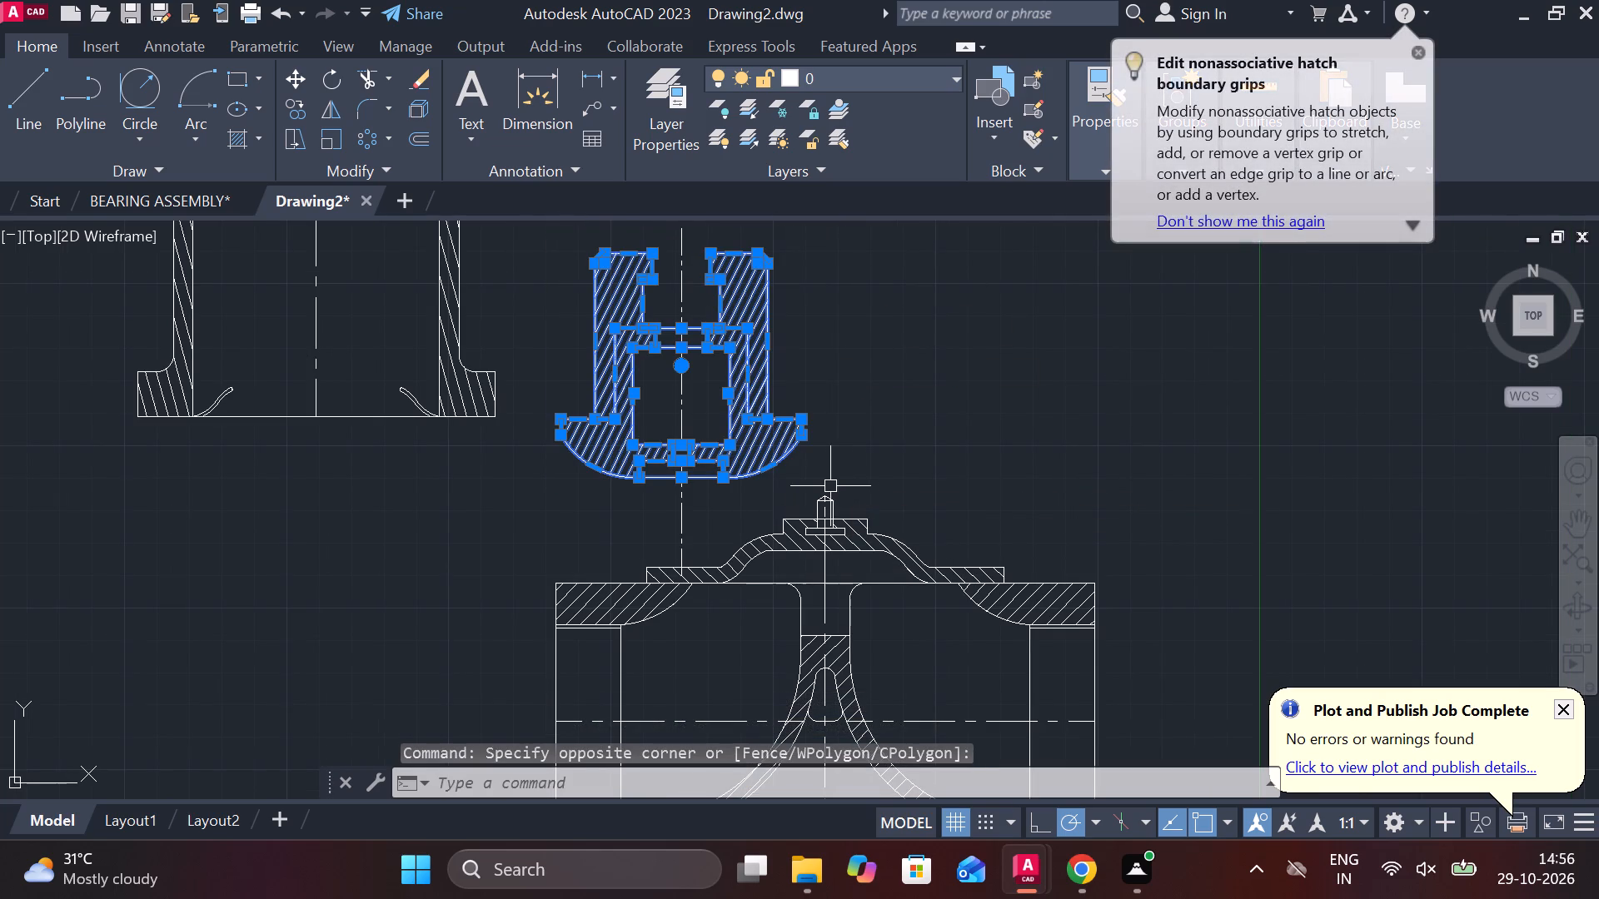
pyautogui.press('m')
pyautogui.press('Return')
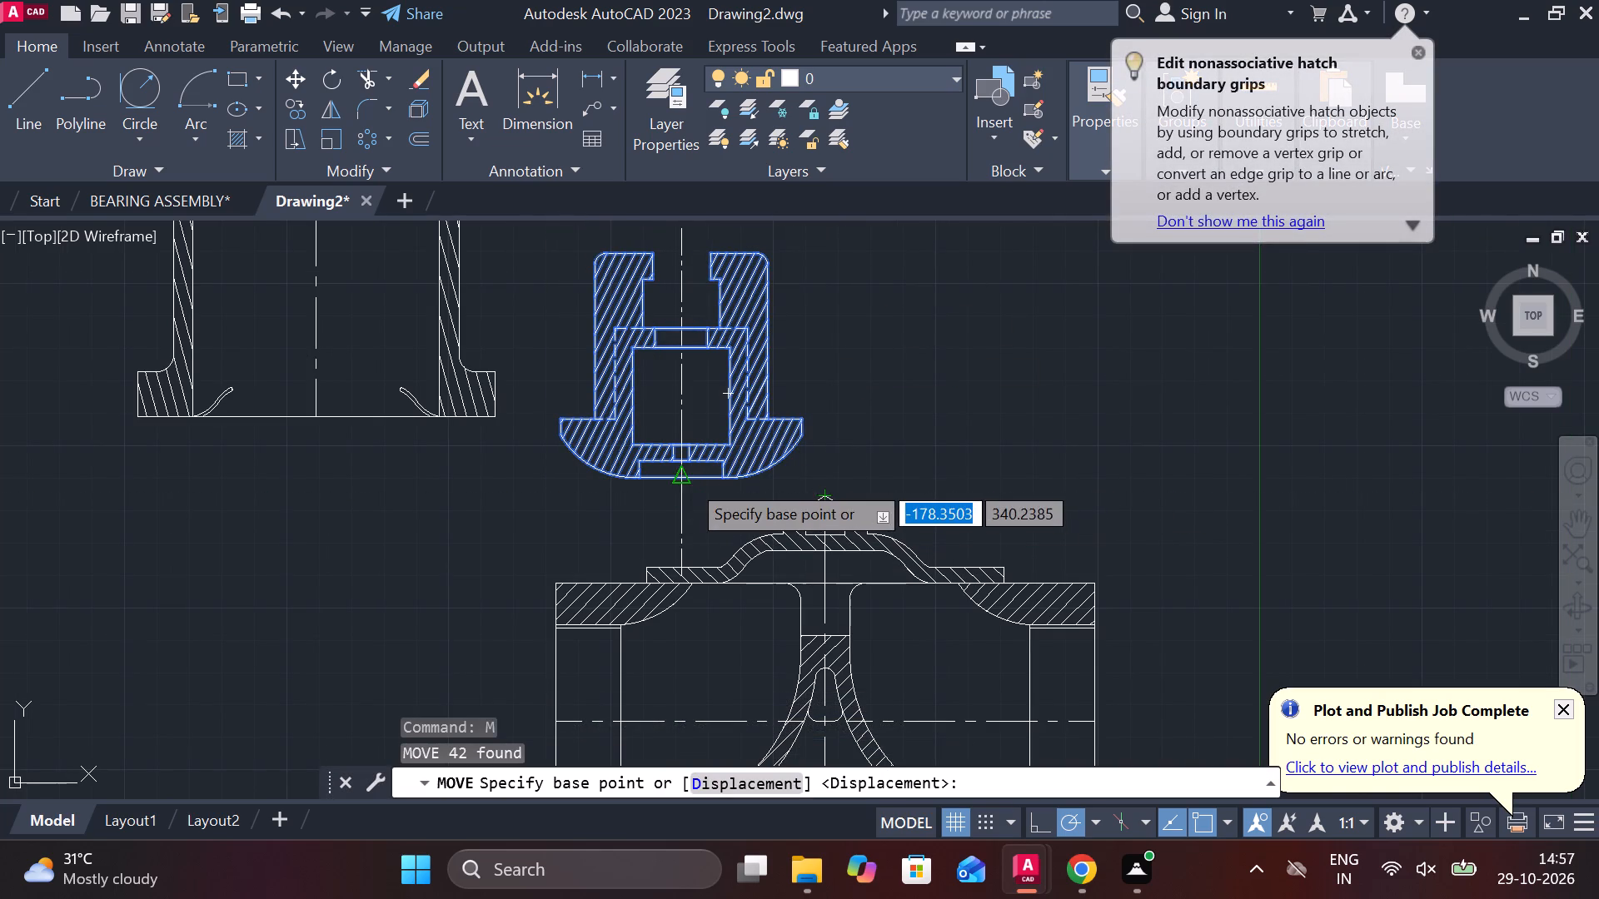
pyautogui.click(688, 480)
pyautogui.scroll(3, 866, 523)
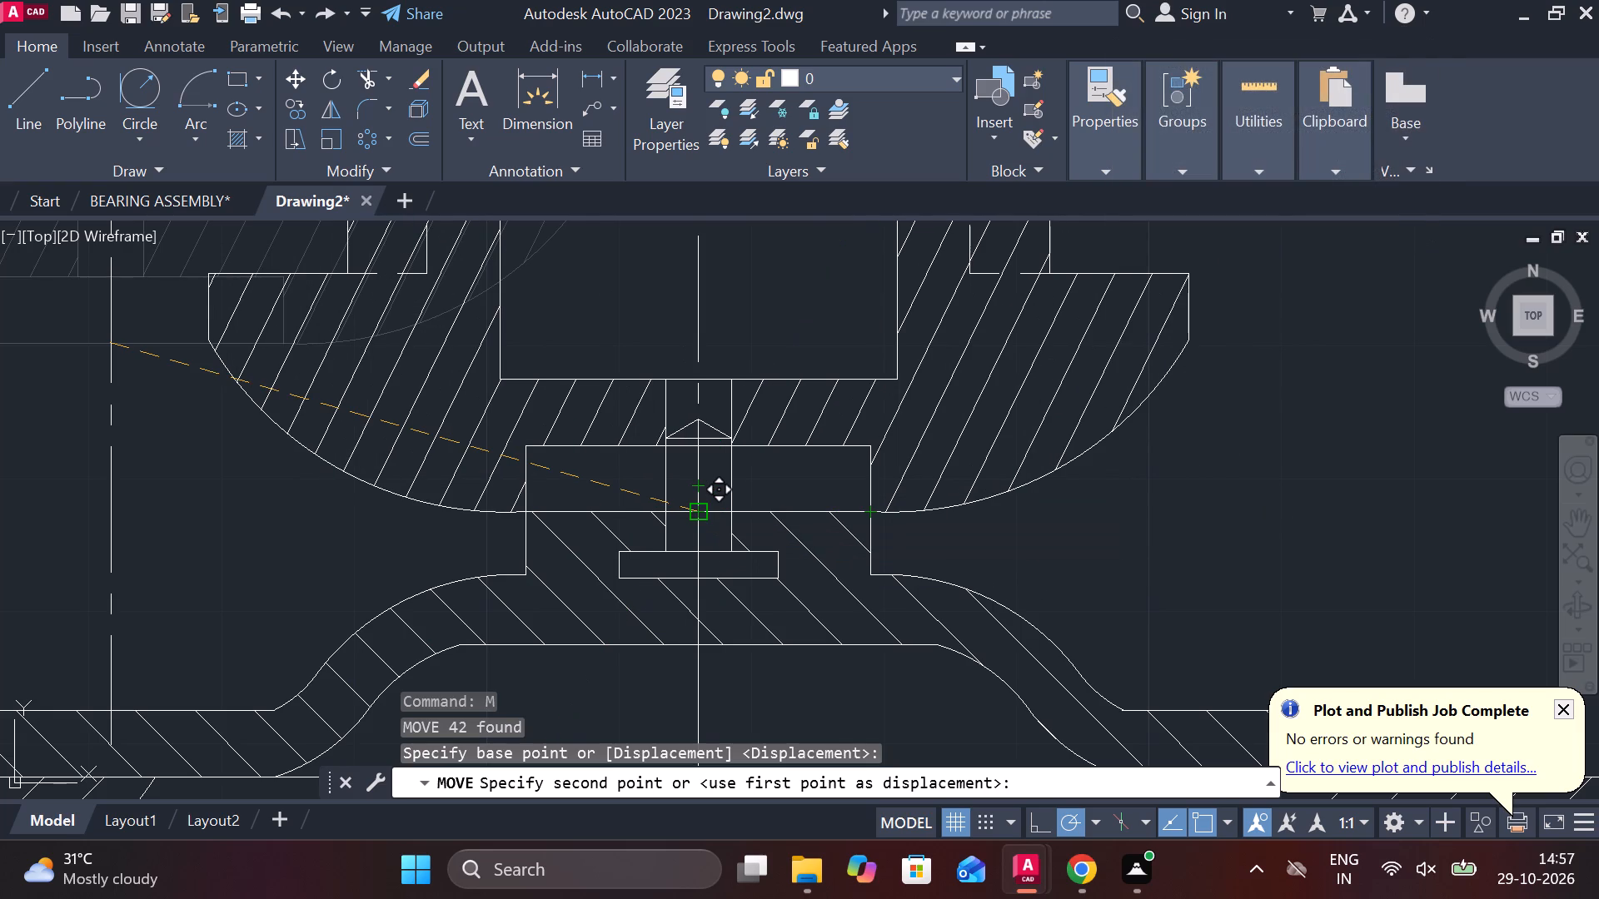
pyautogui.click(700, 574)
pyautogui.scroll(-2, 855, 588)
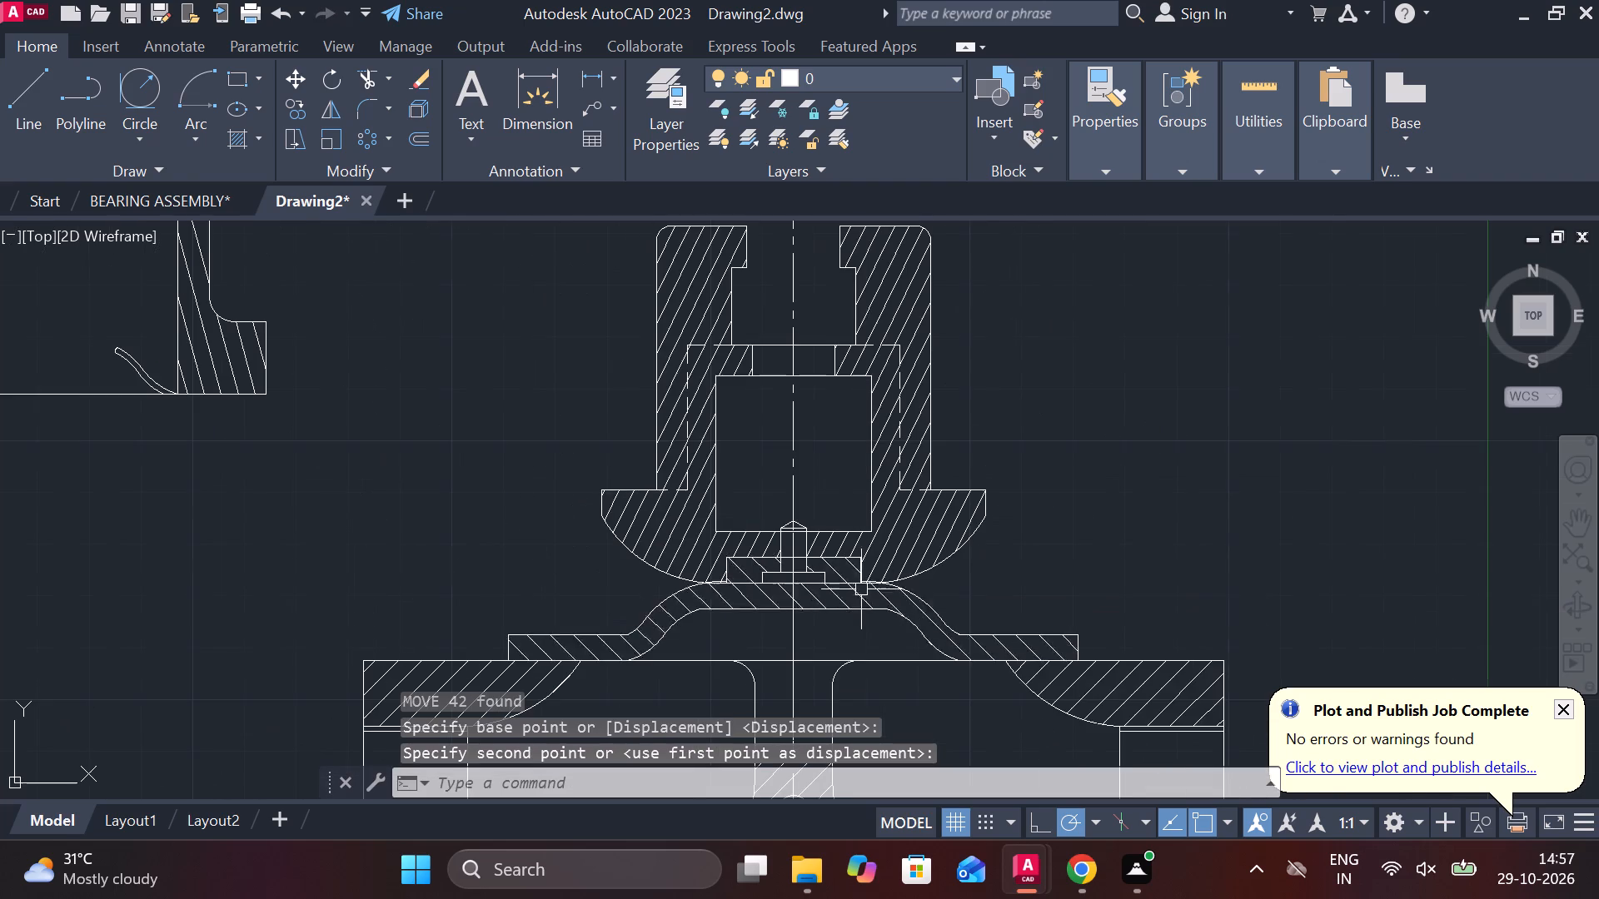
pyautogui.scroll(-1, 1000, 612)
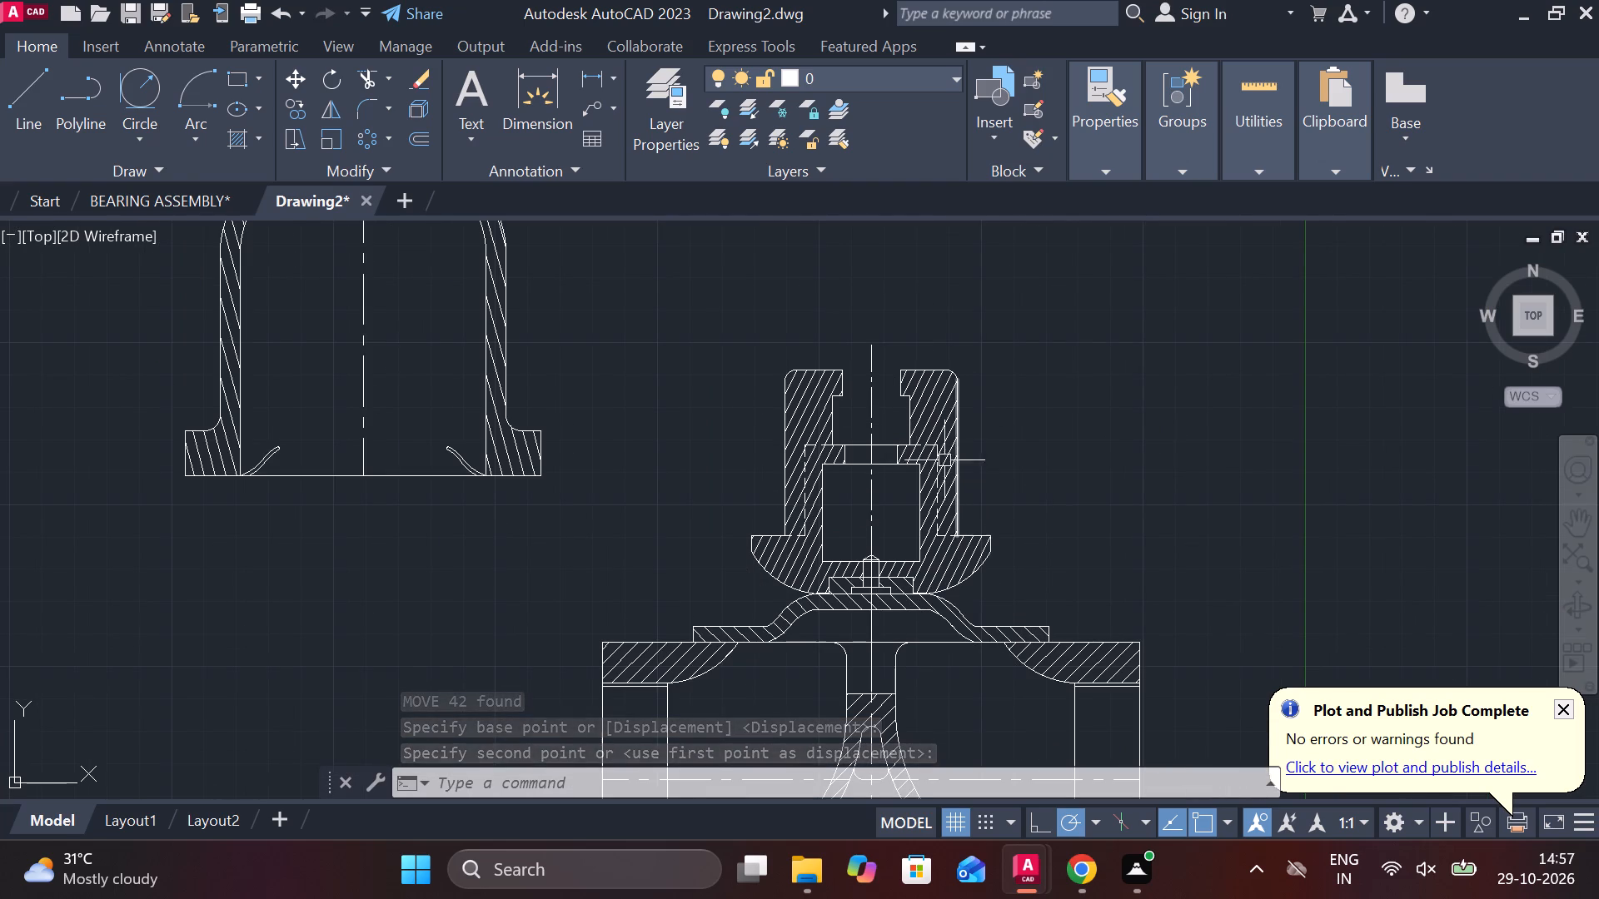
# Erase the hatch of the slotted valve section seated on the cover.
pyautogui.click(936, 420)
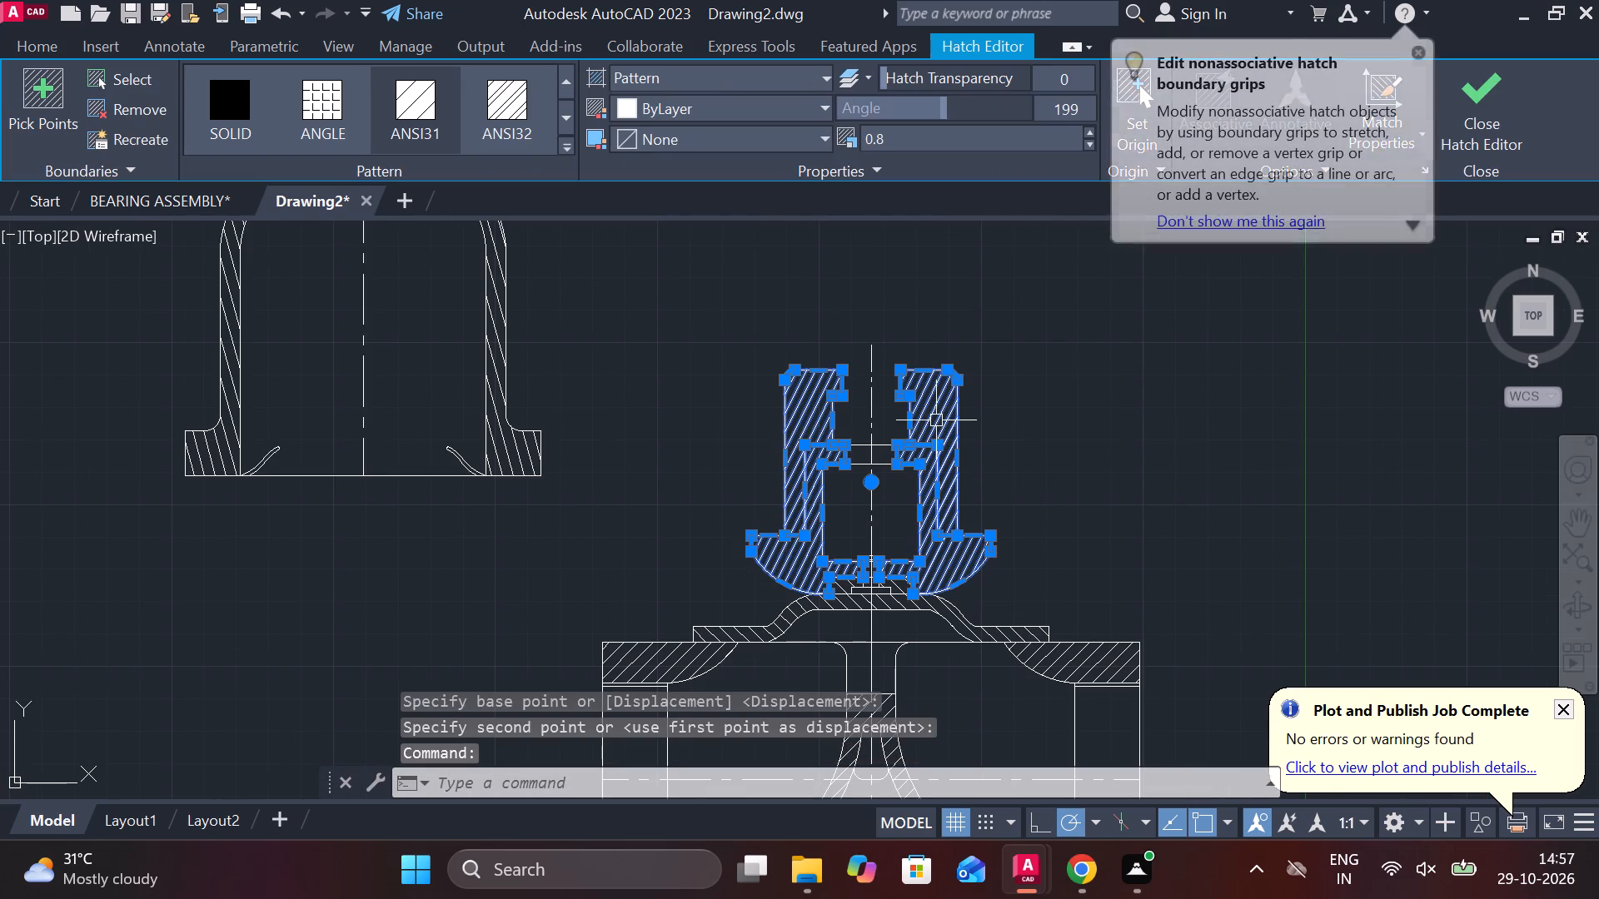
pyautogui.write('E')
pyautogui.press('space')
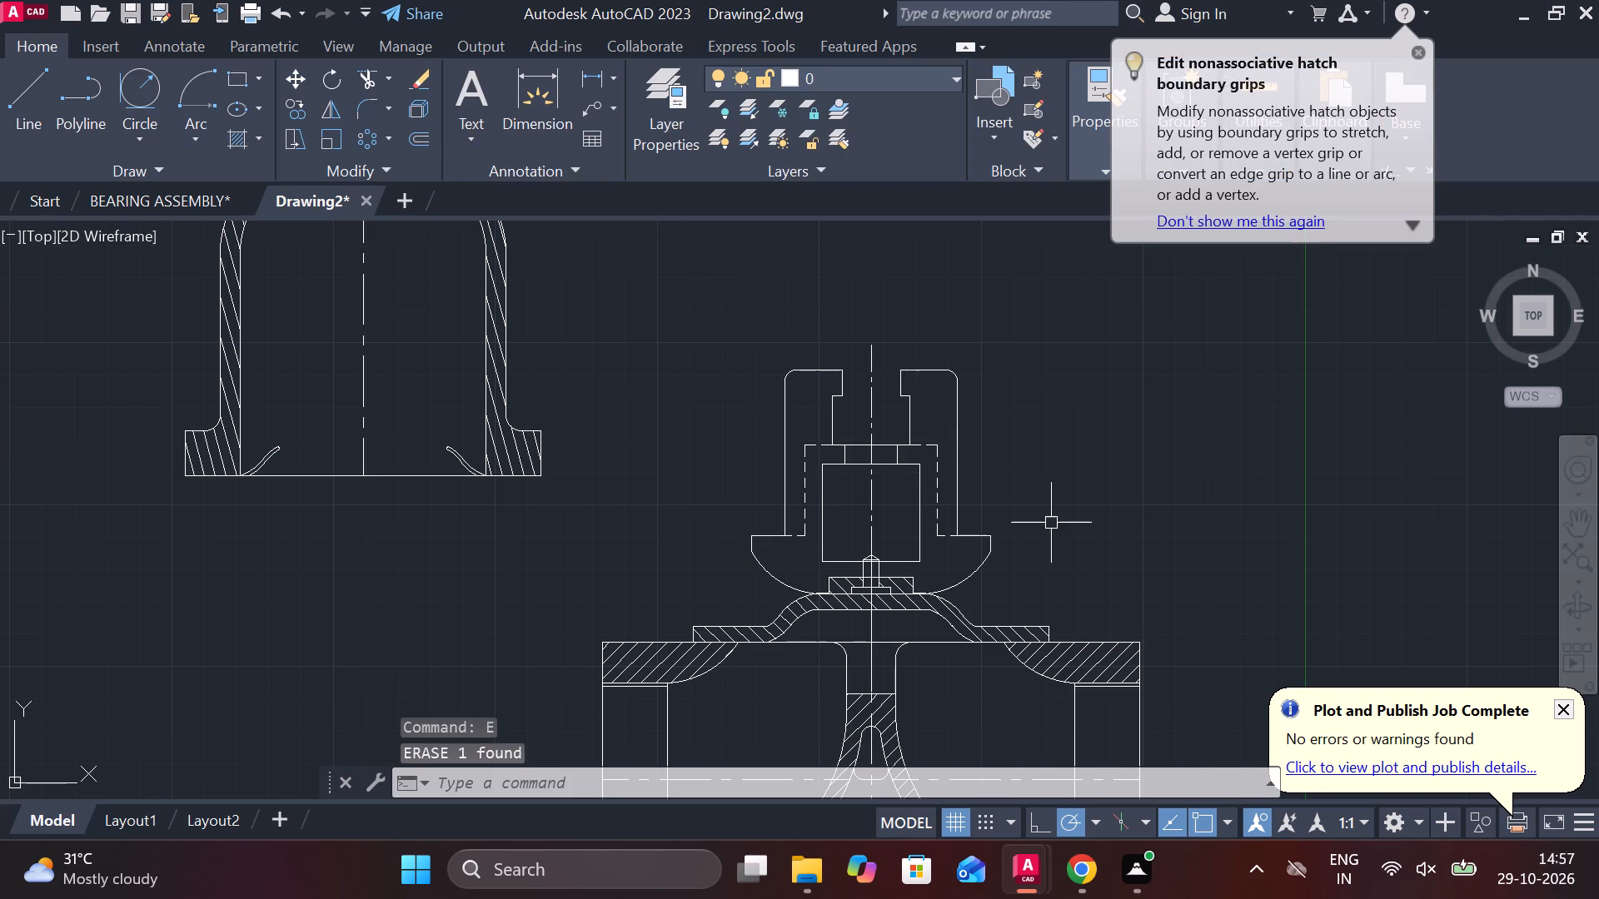
pyautogui.press('Escape')
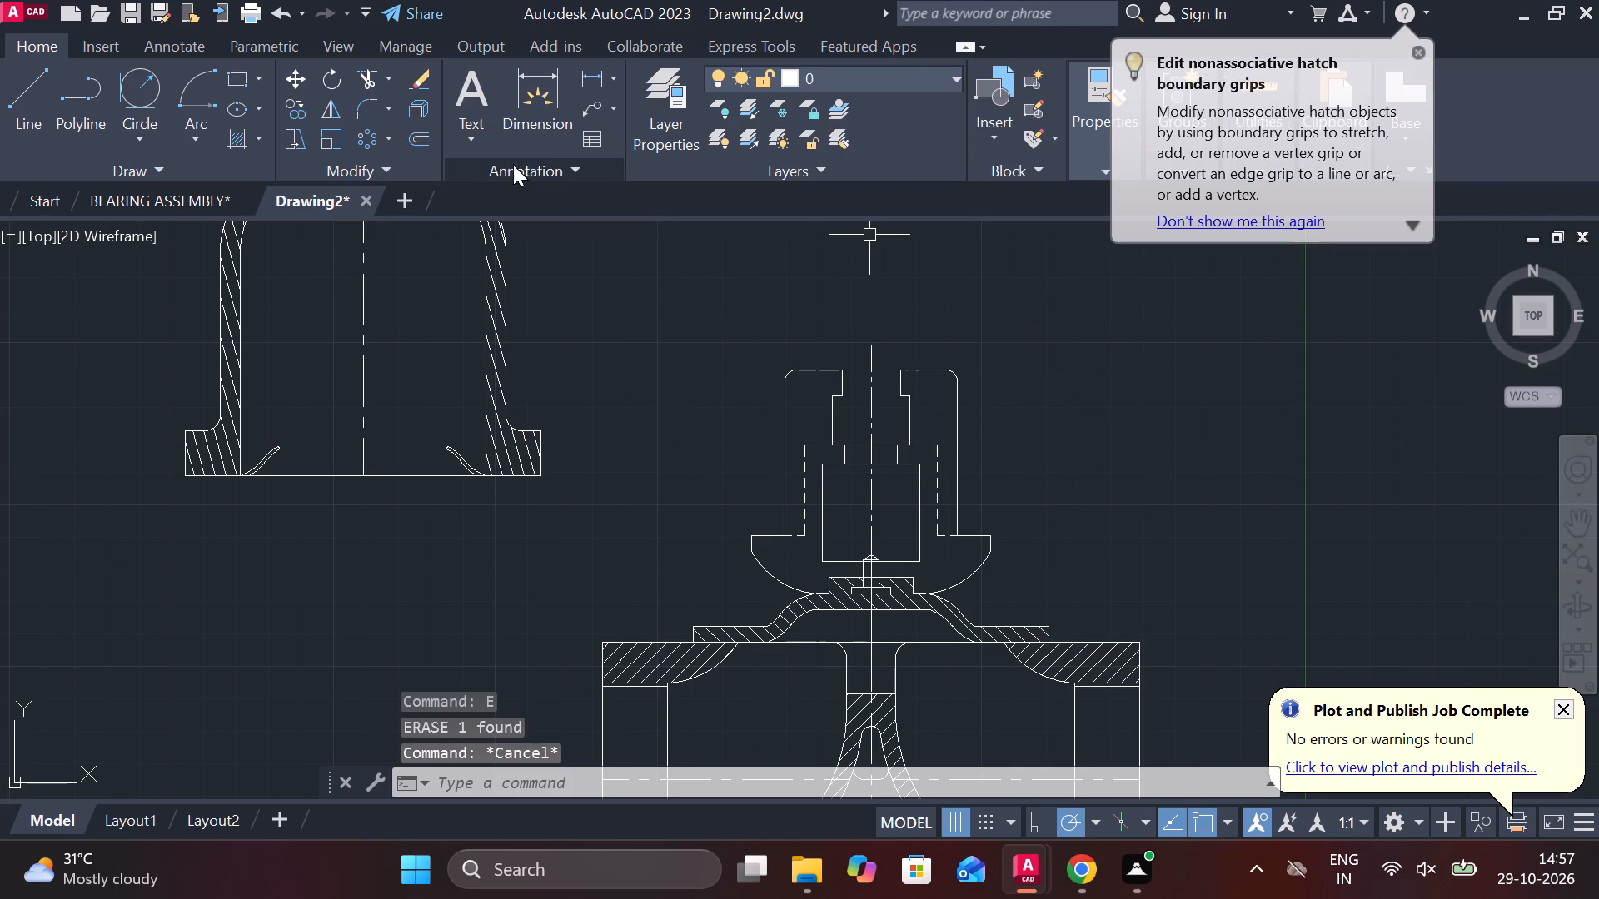
# Hatch the four wall regions of the slotted valve section with the ANSI37 pattern, leaving its bore and slots empty.
pyautogui.click(238, 145)
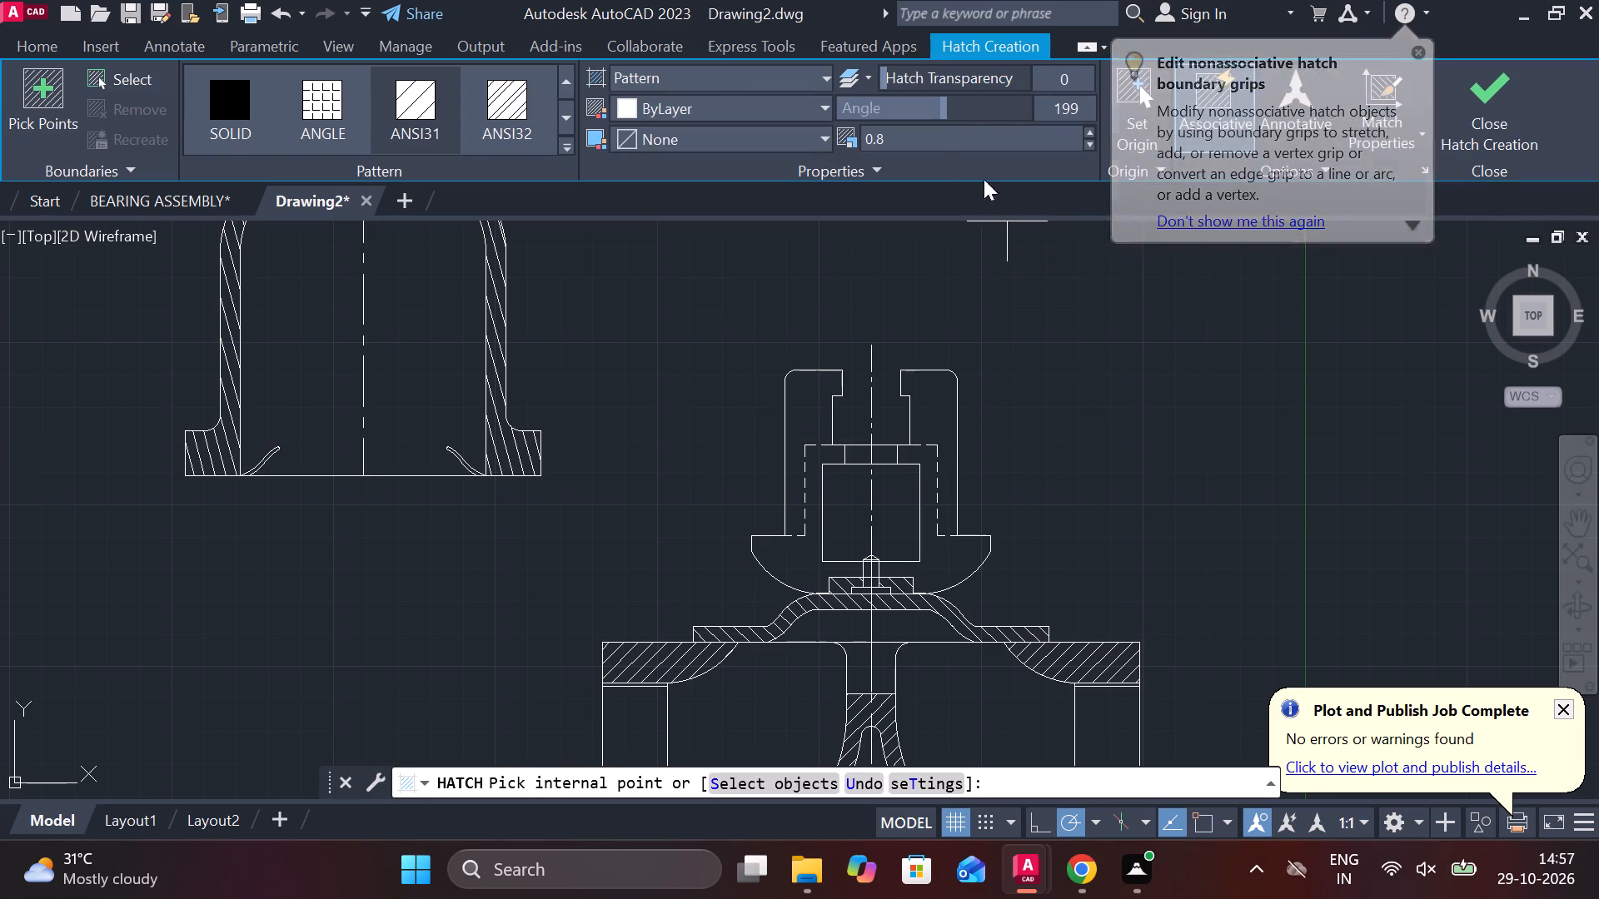
pyautogui.scroll(-5, 1067, 302)
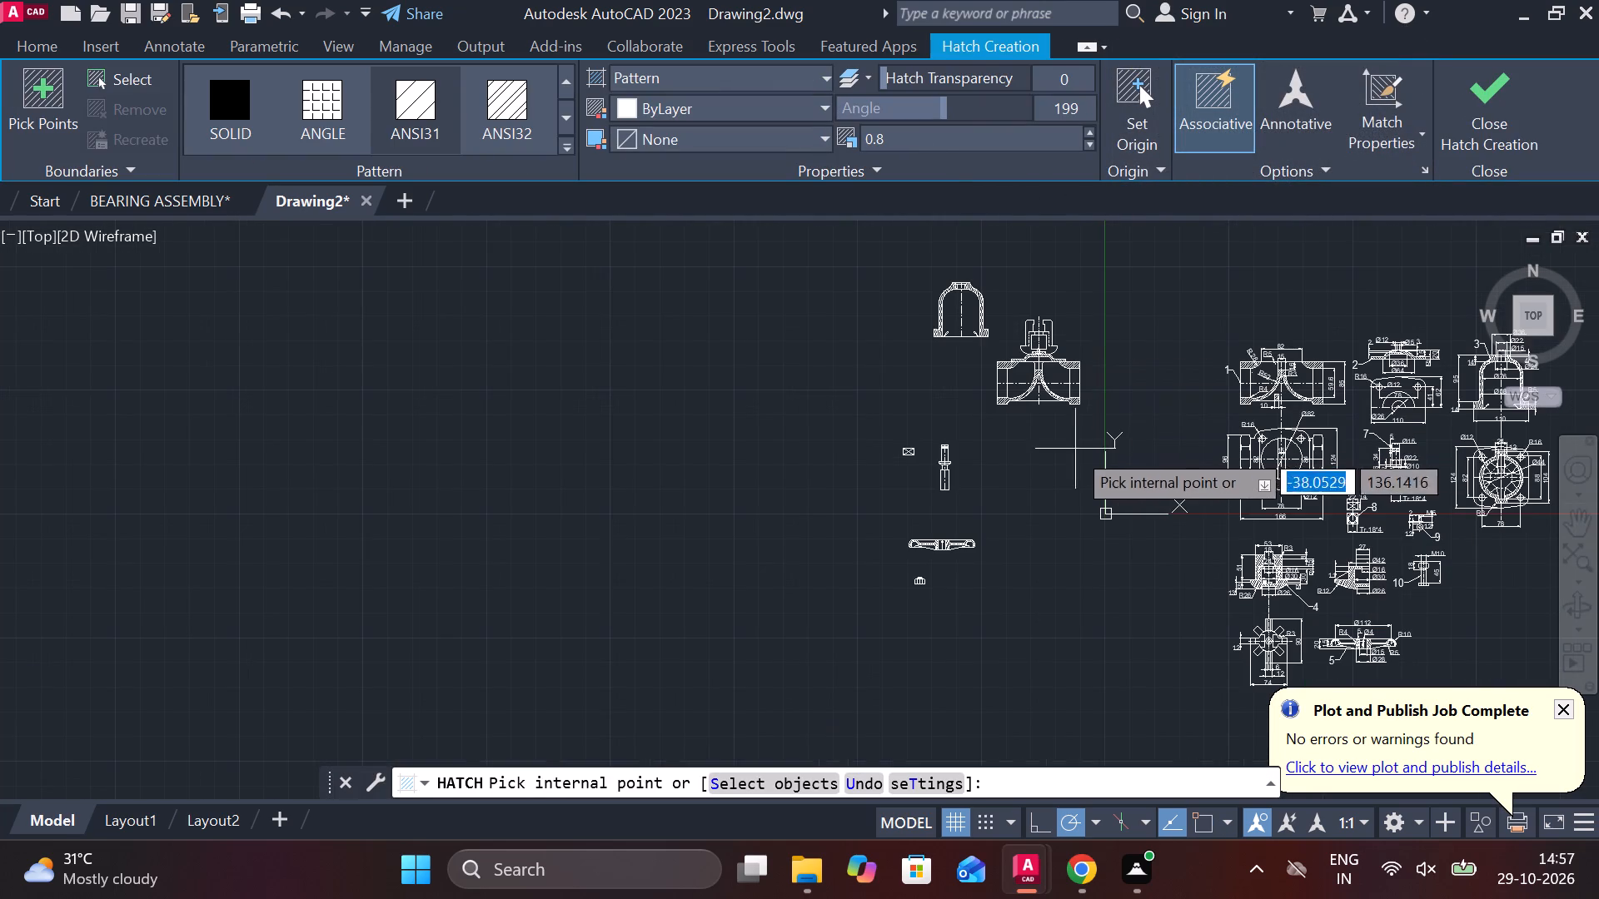
pyautogui.scroll(2, 999, 364)
pyautogui.scroll(3, 940, 330)
pyautogui.moveTo(974, 355); pyautogui.dragTo(590, 529, button='middle')
pyautogui.moveTo(657, 513); pyautogui.dragTo(620, 521, button='middle')
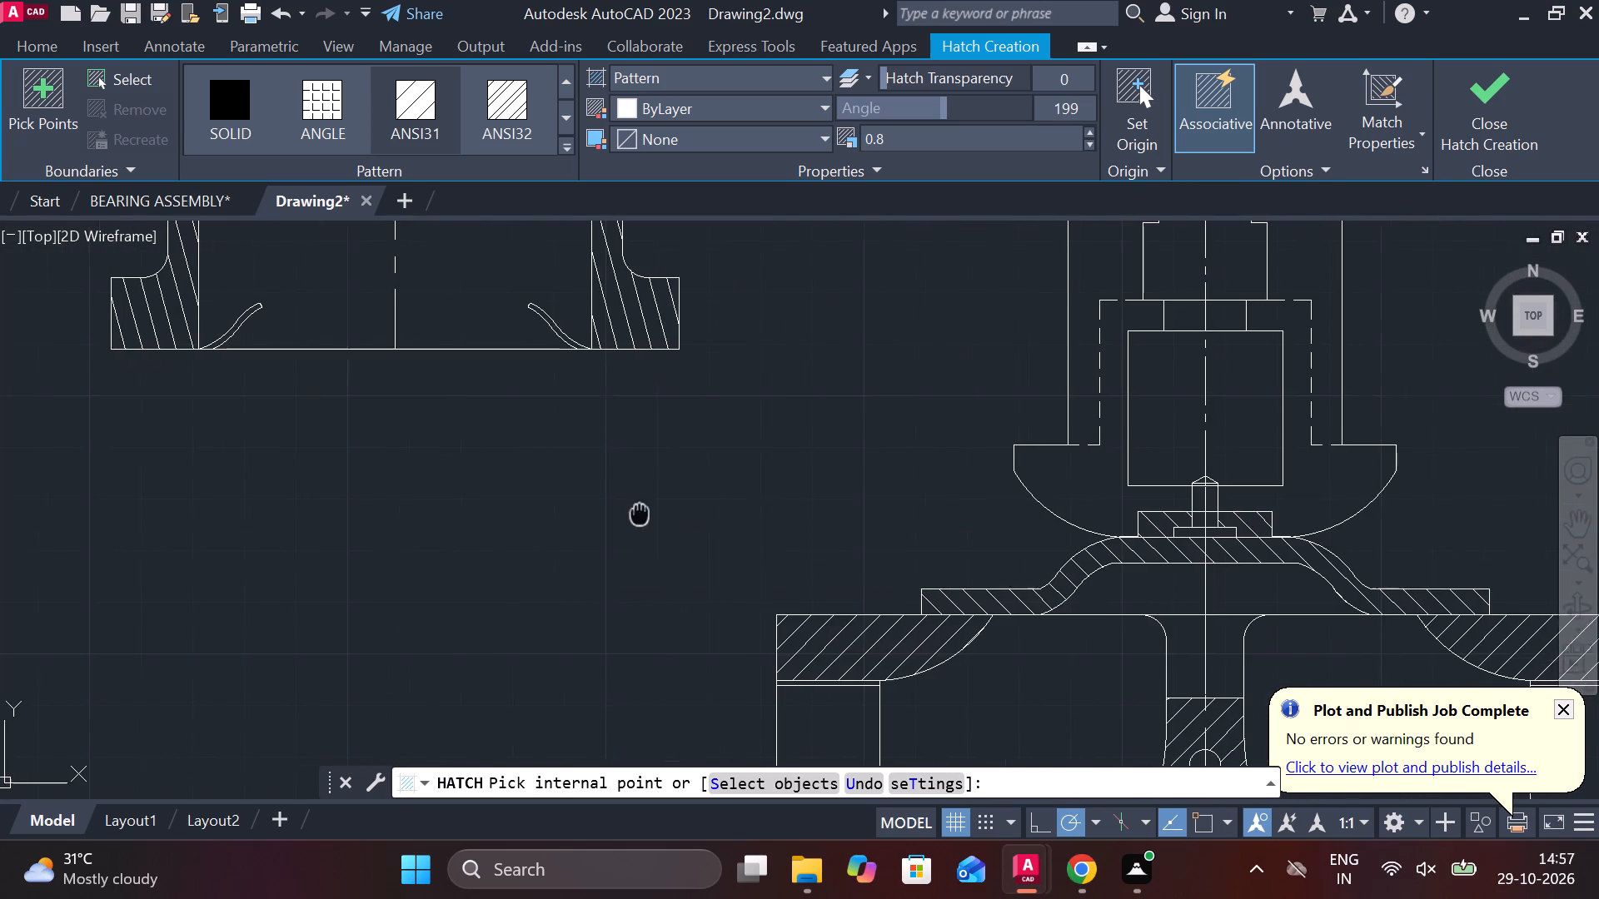
pyautogui.moveTo(620, 521); pyautogui.dragTo(341, 680, button='middle')
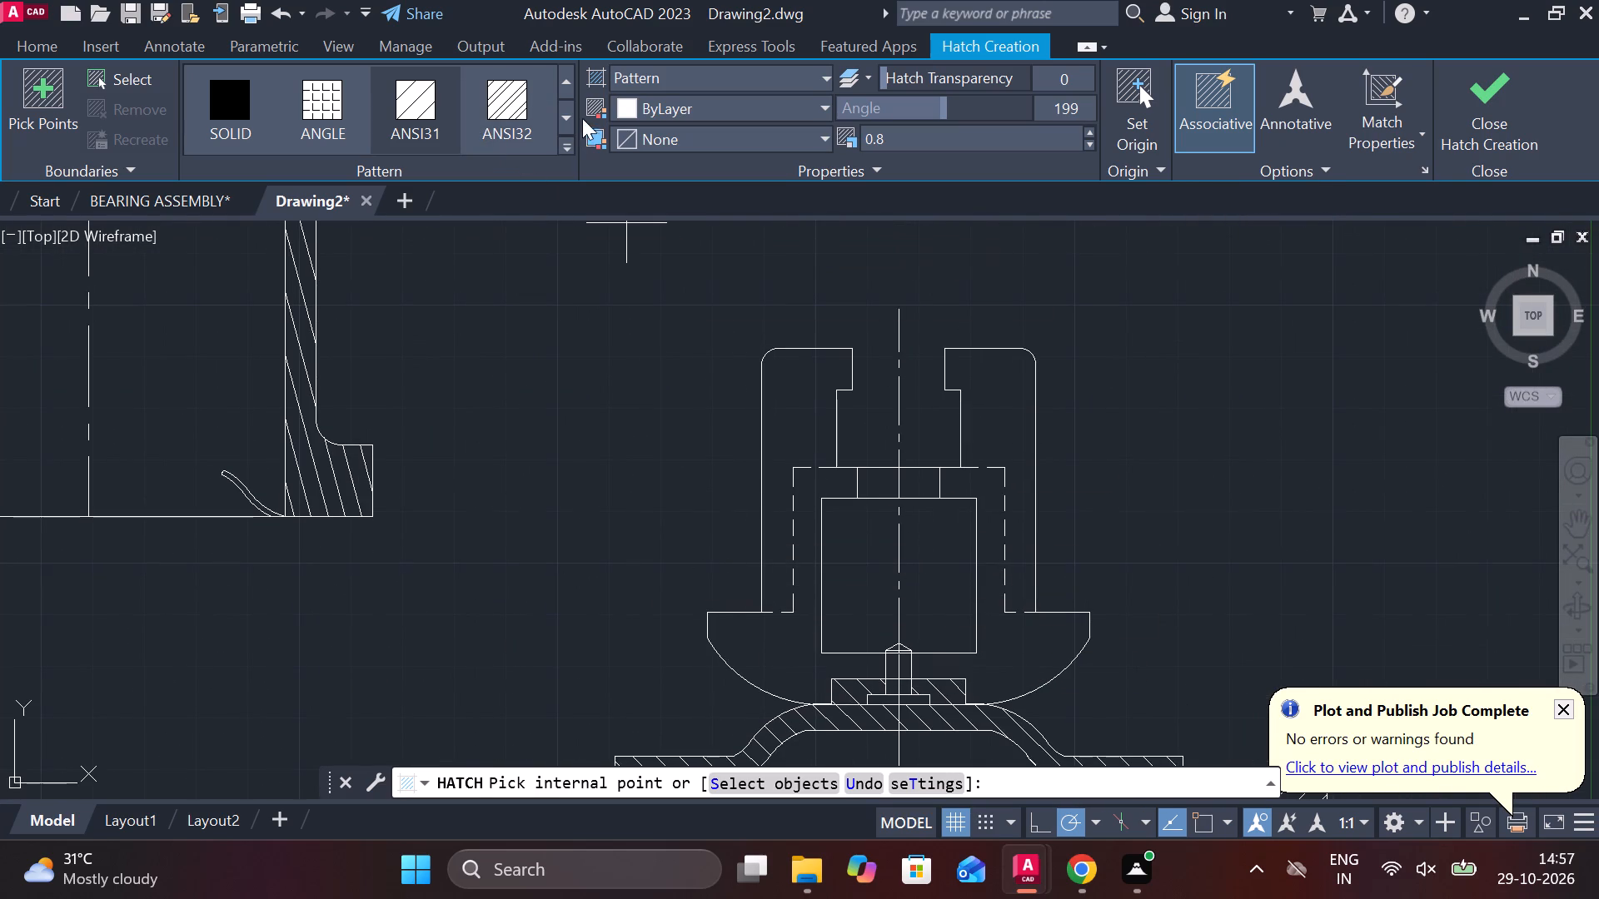
pyautogui.click(566, 112)
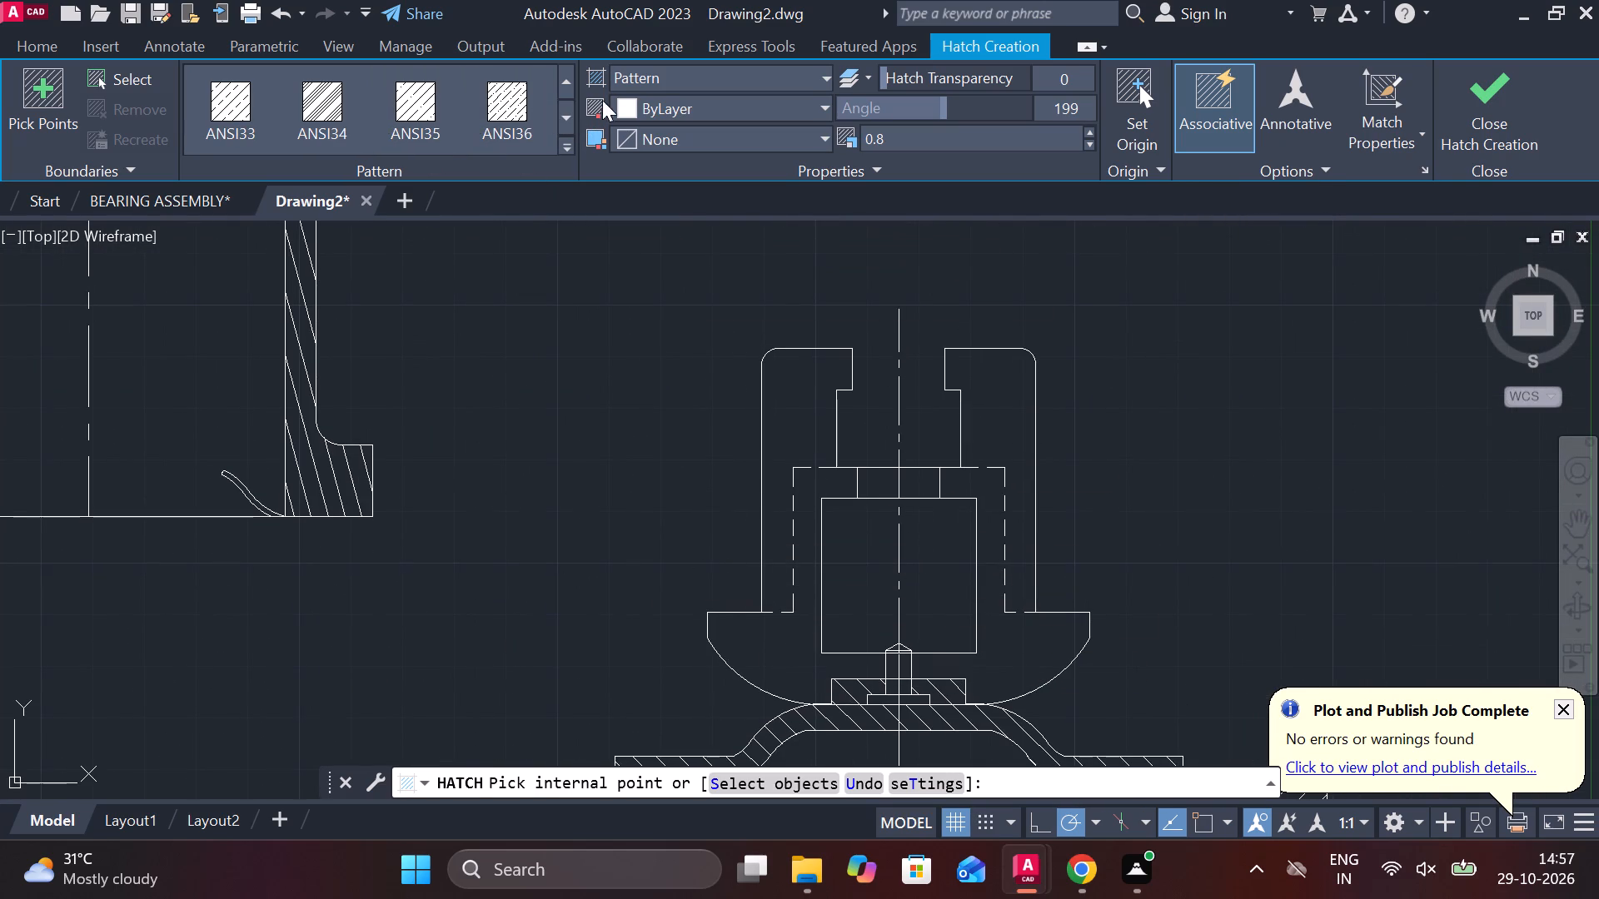
pyautogui.click(570, 115)
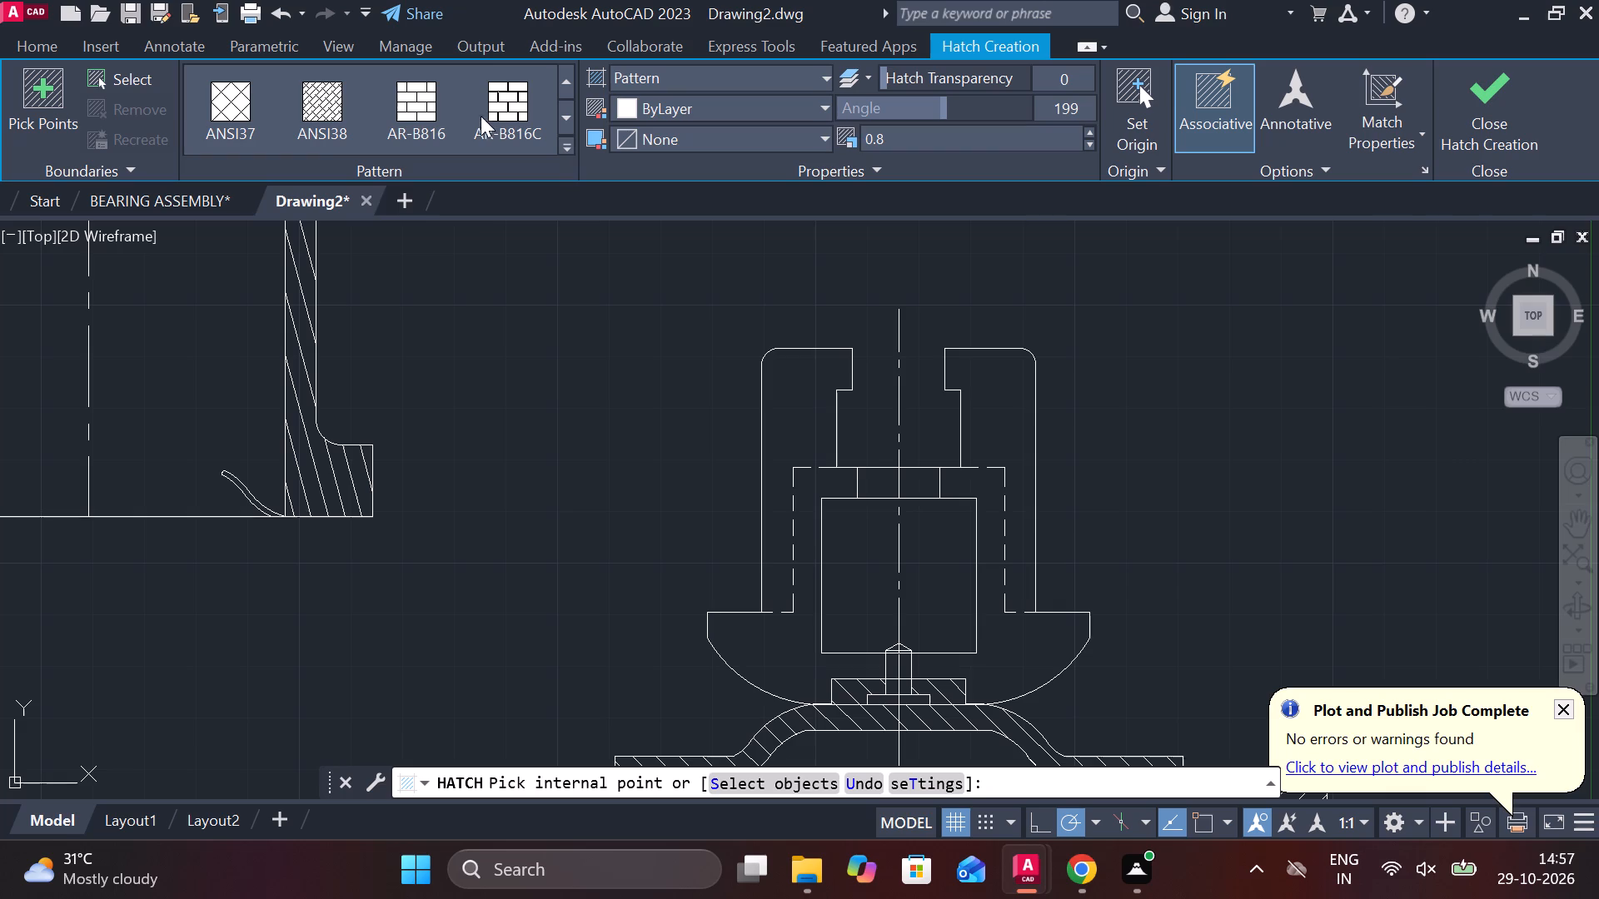
pyautogui.click(247, 108)
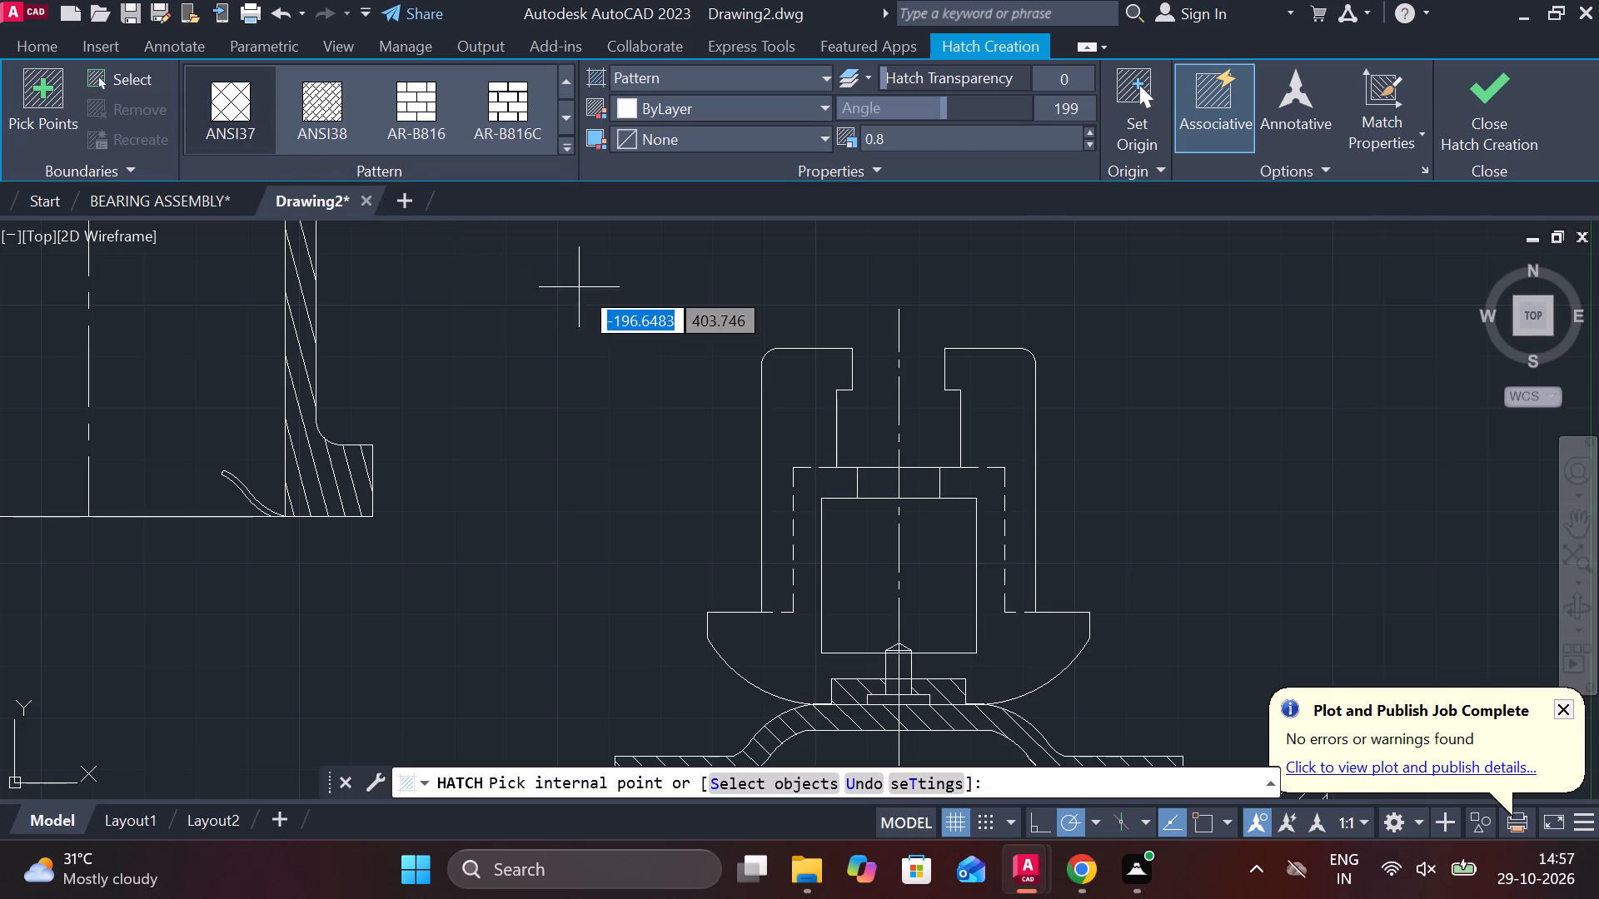
pyautogui.click(801, 412)
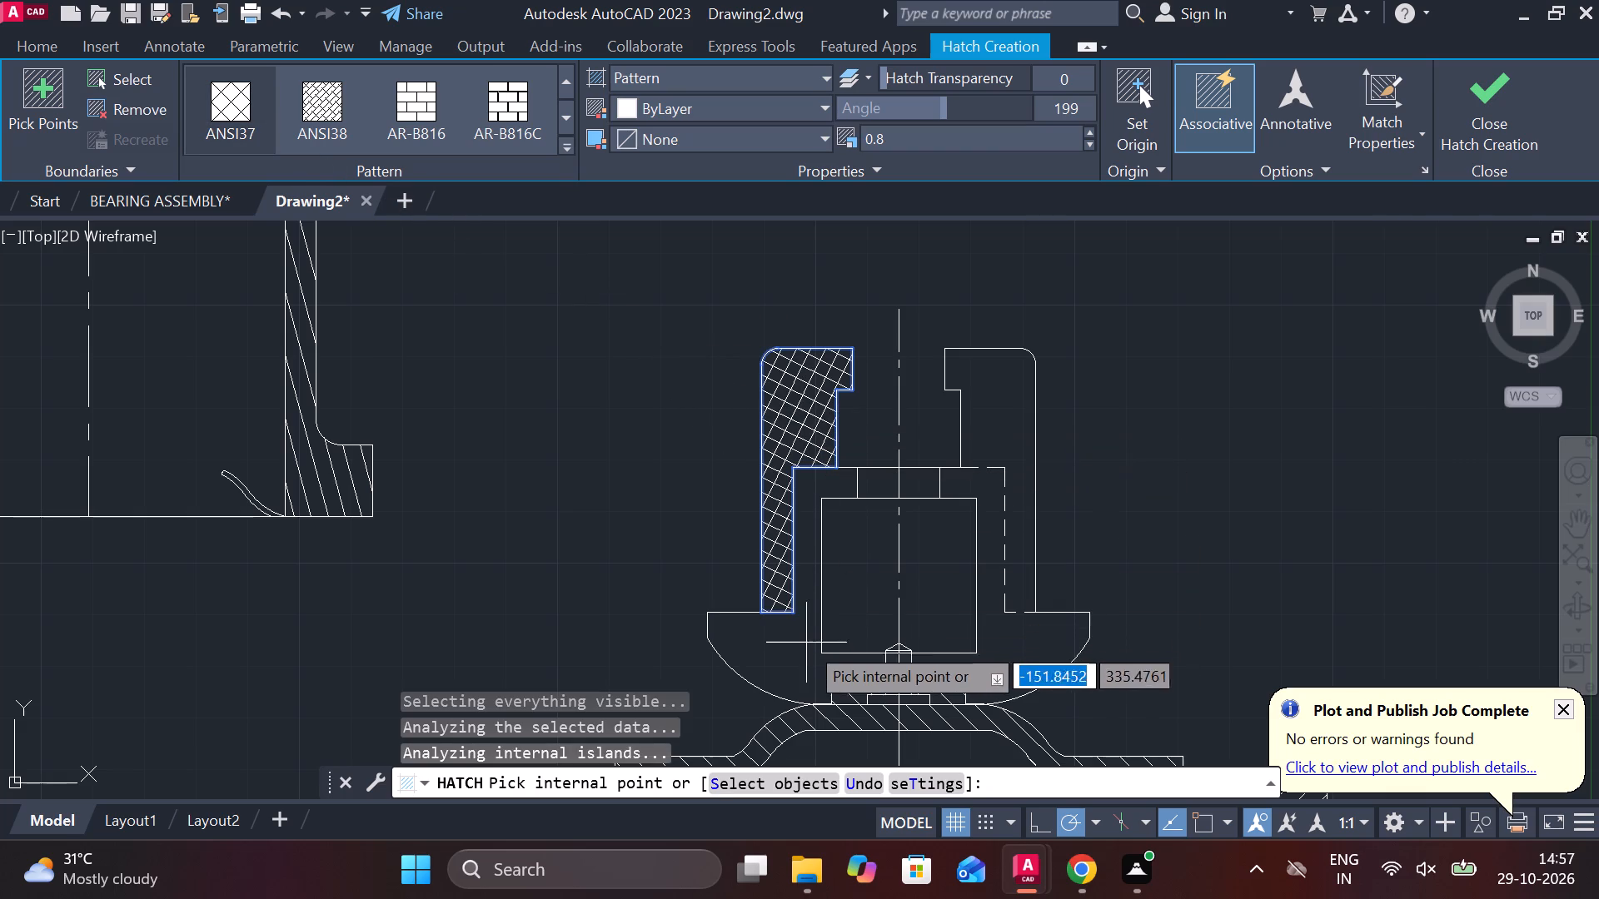
pyautogui.click(800, 648)
pyautogui.click(995, 410)
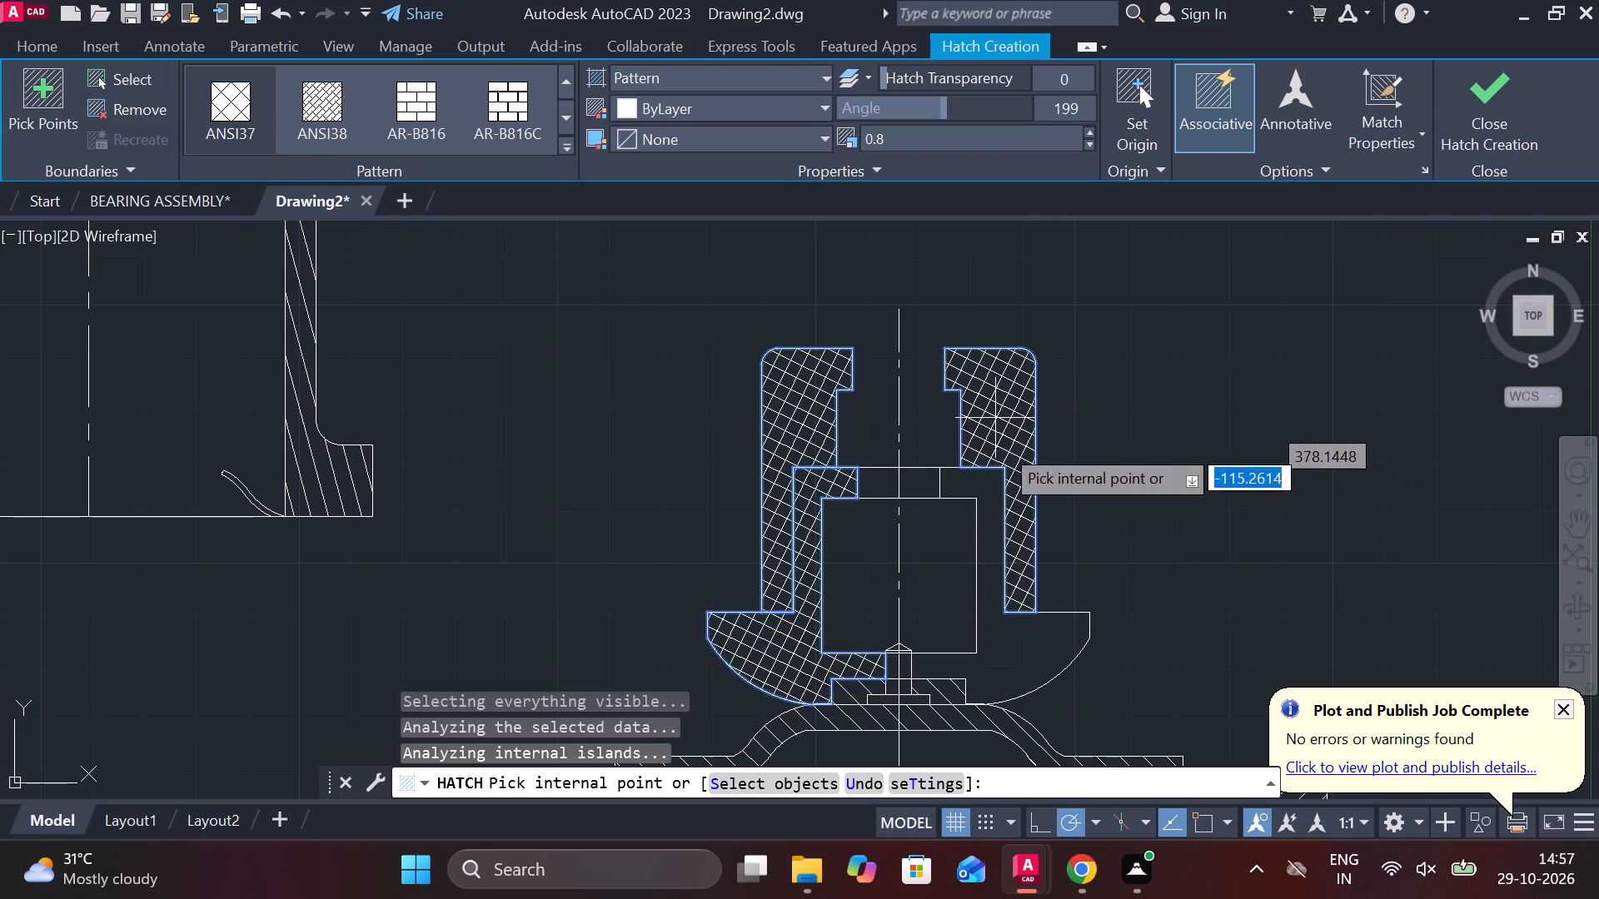
pyautogui.click(992, 507)
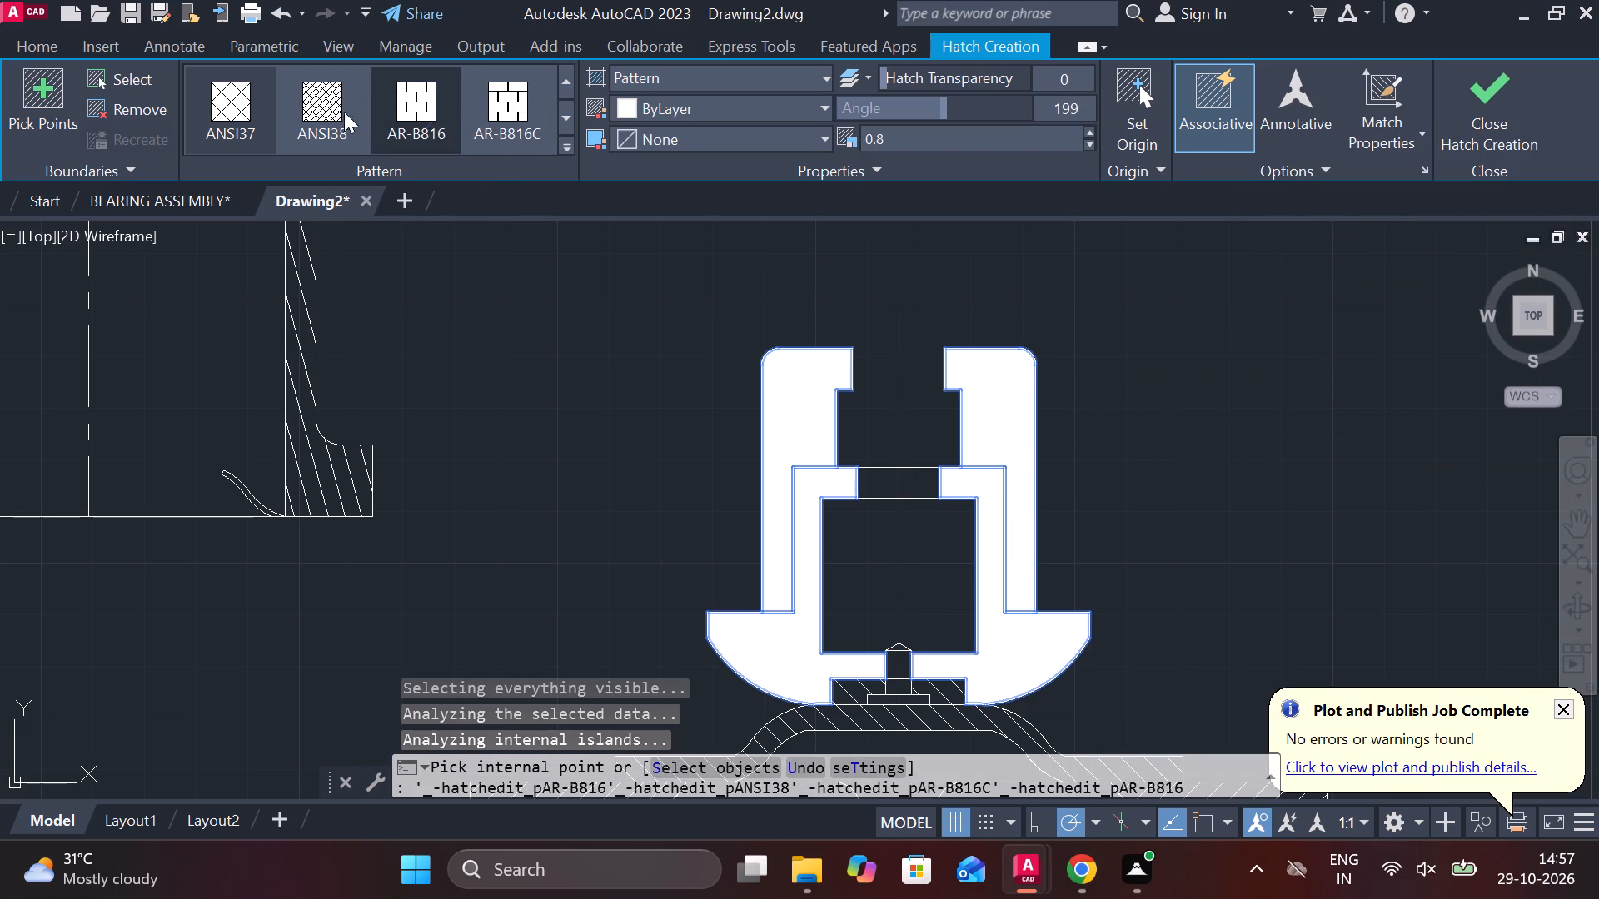
# Change the slotted valve section's hatch to the ANSI31 pattern at scale 0.5 and angle 0, and finish the hatch.
pyautogui.click(576, 77)
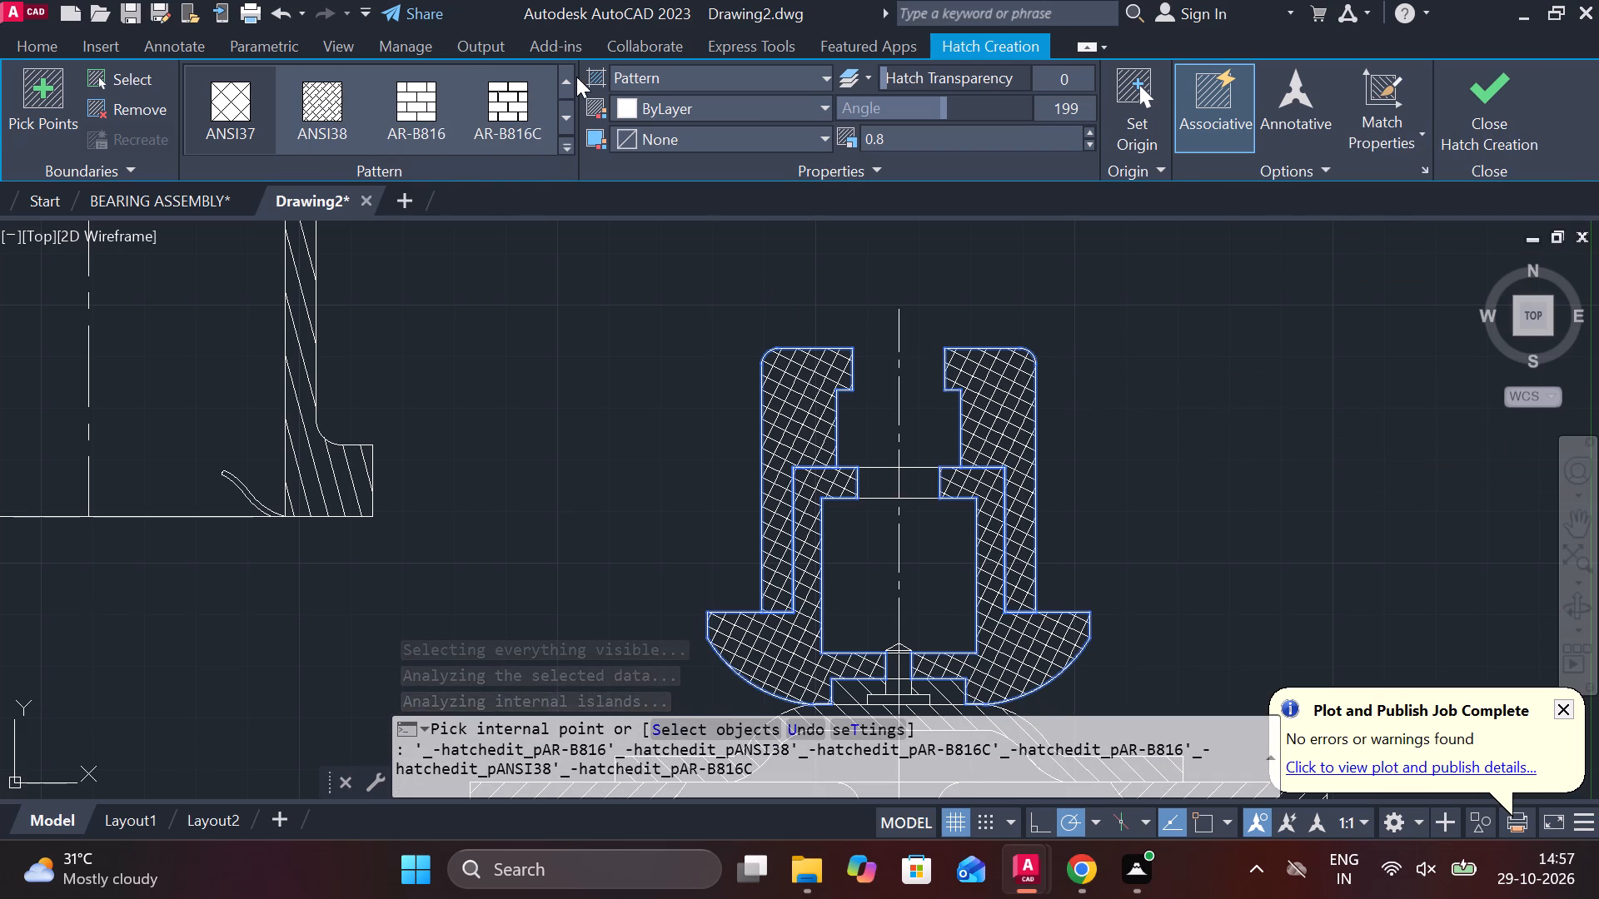
pyautogui.click(559, 76)
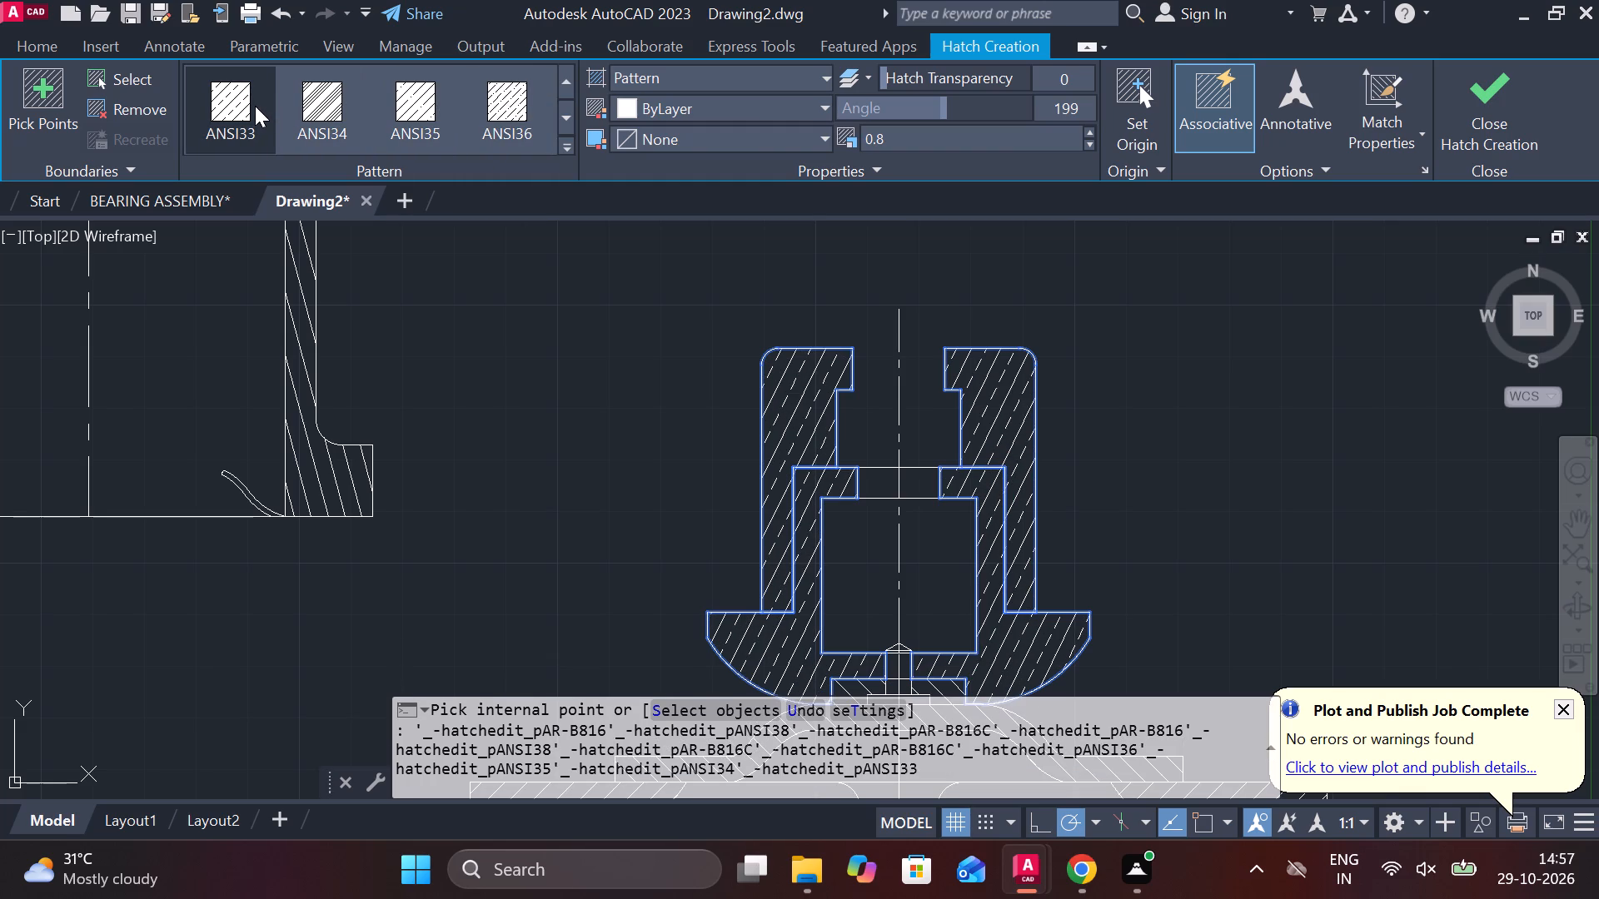
pyautogui.click(563, 85)
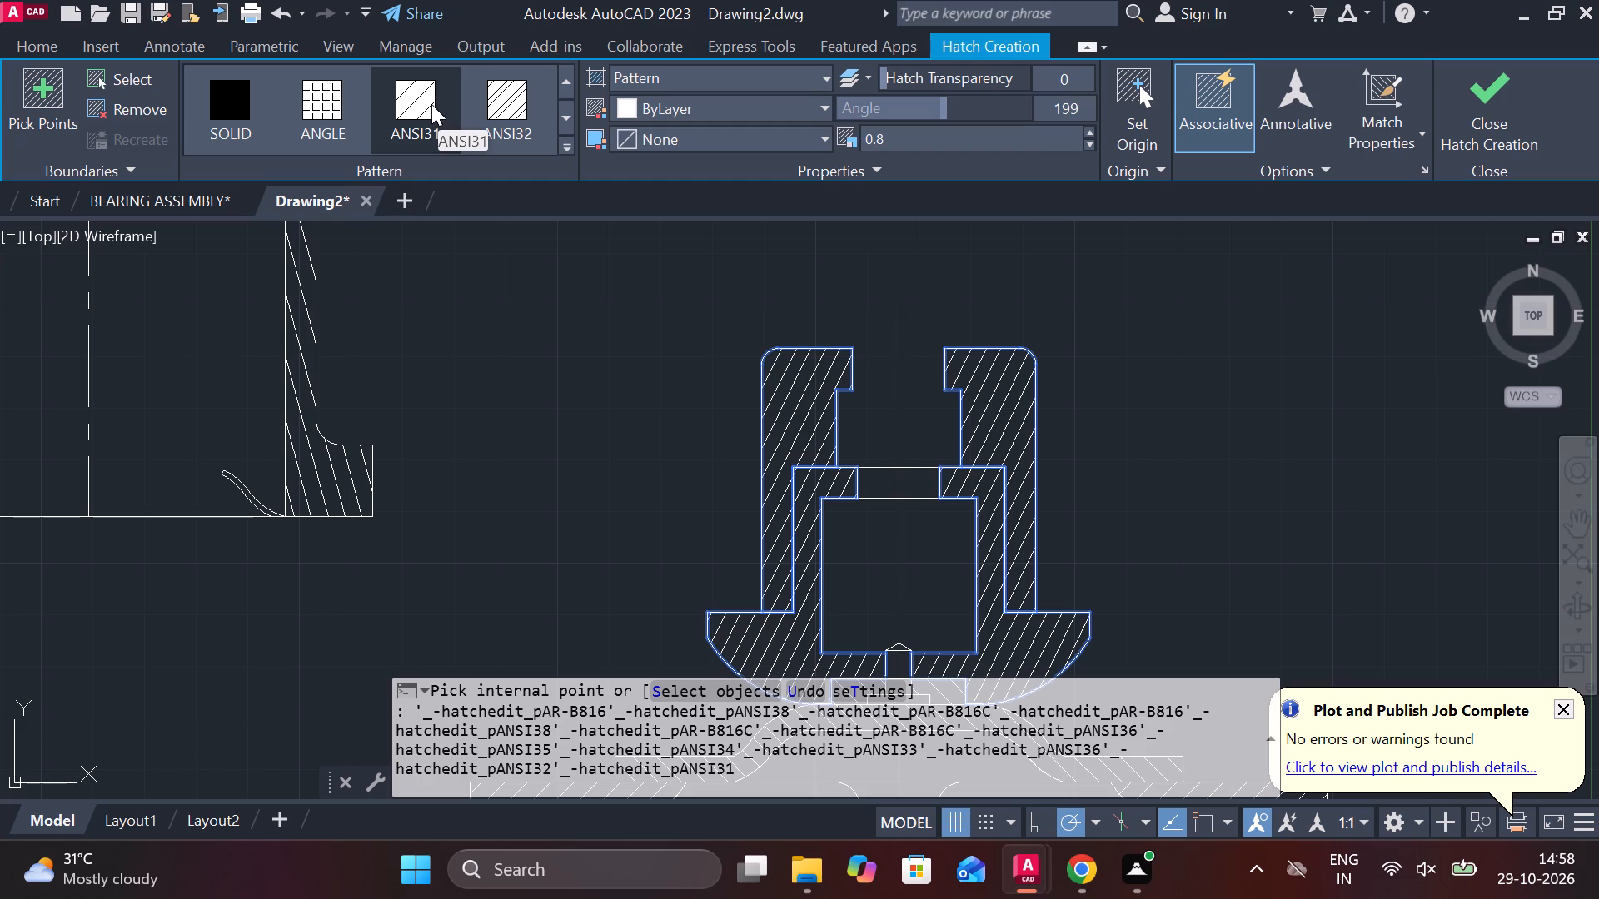
pyautogui.click(899, 133)
pyautogui.press('1')
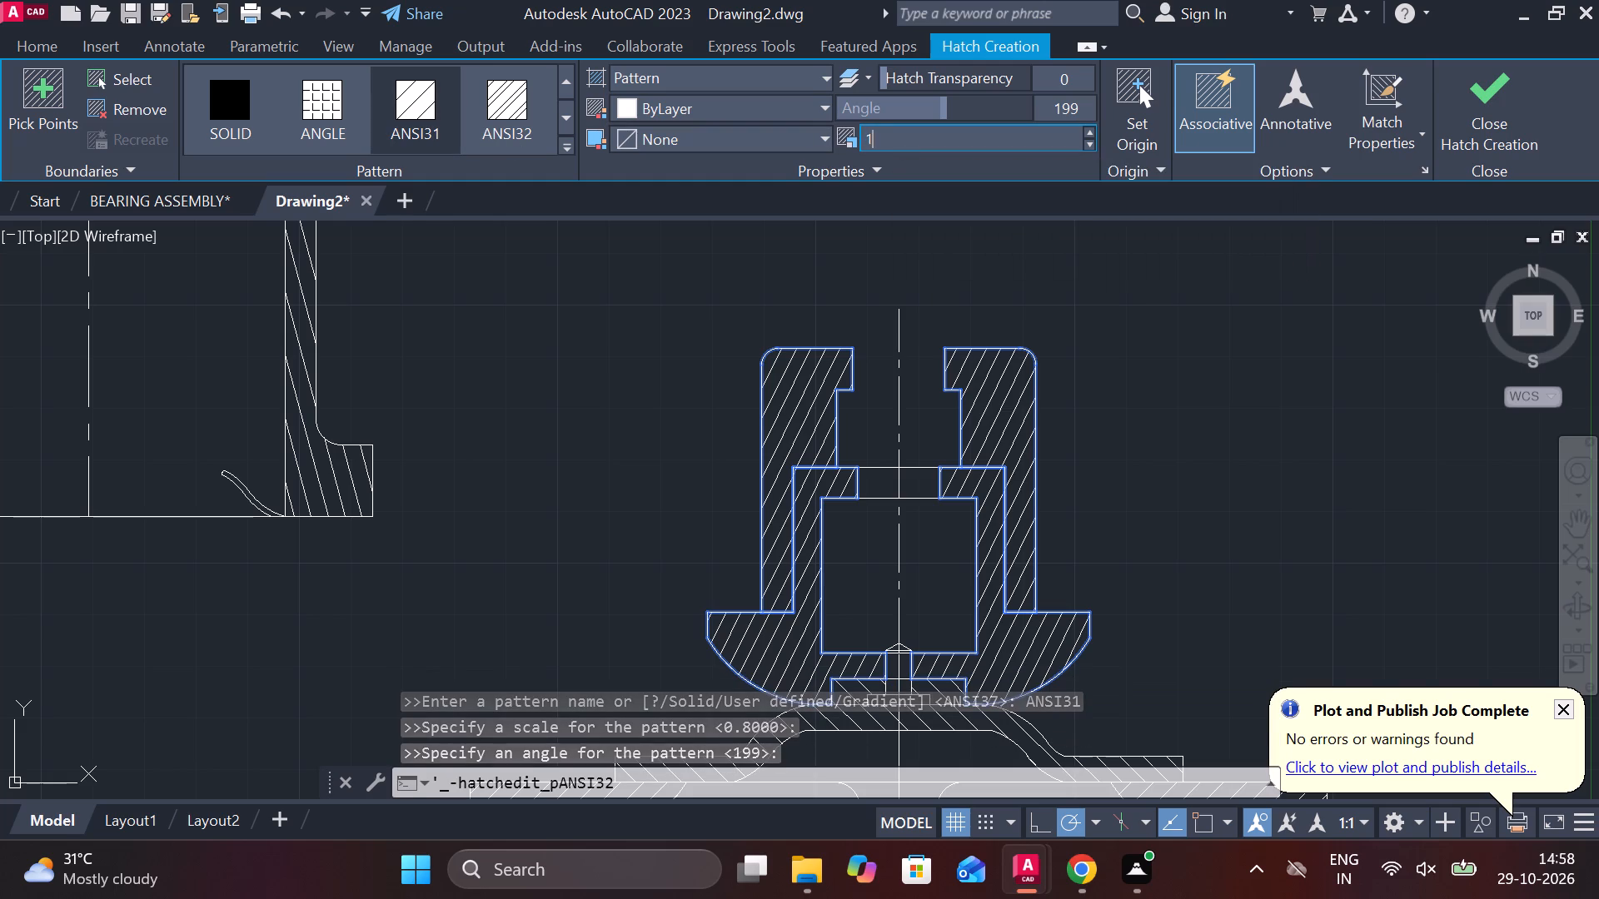
pyautogui.press('Return')
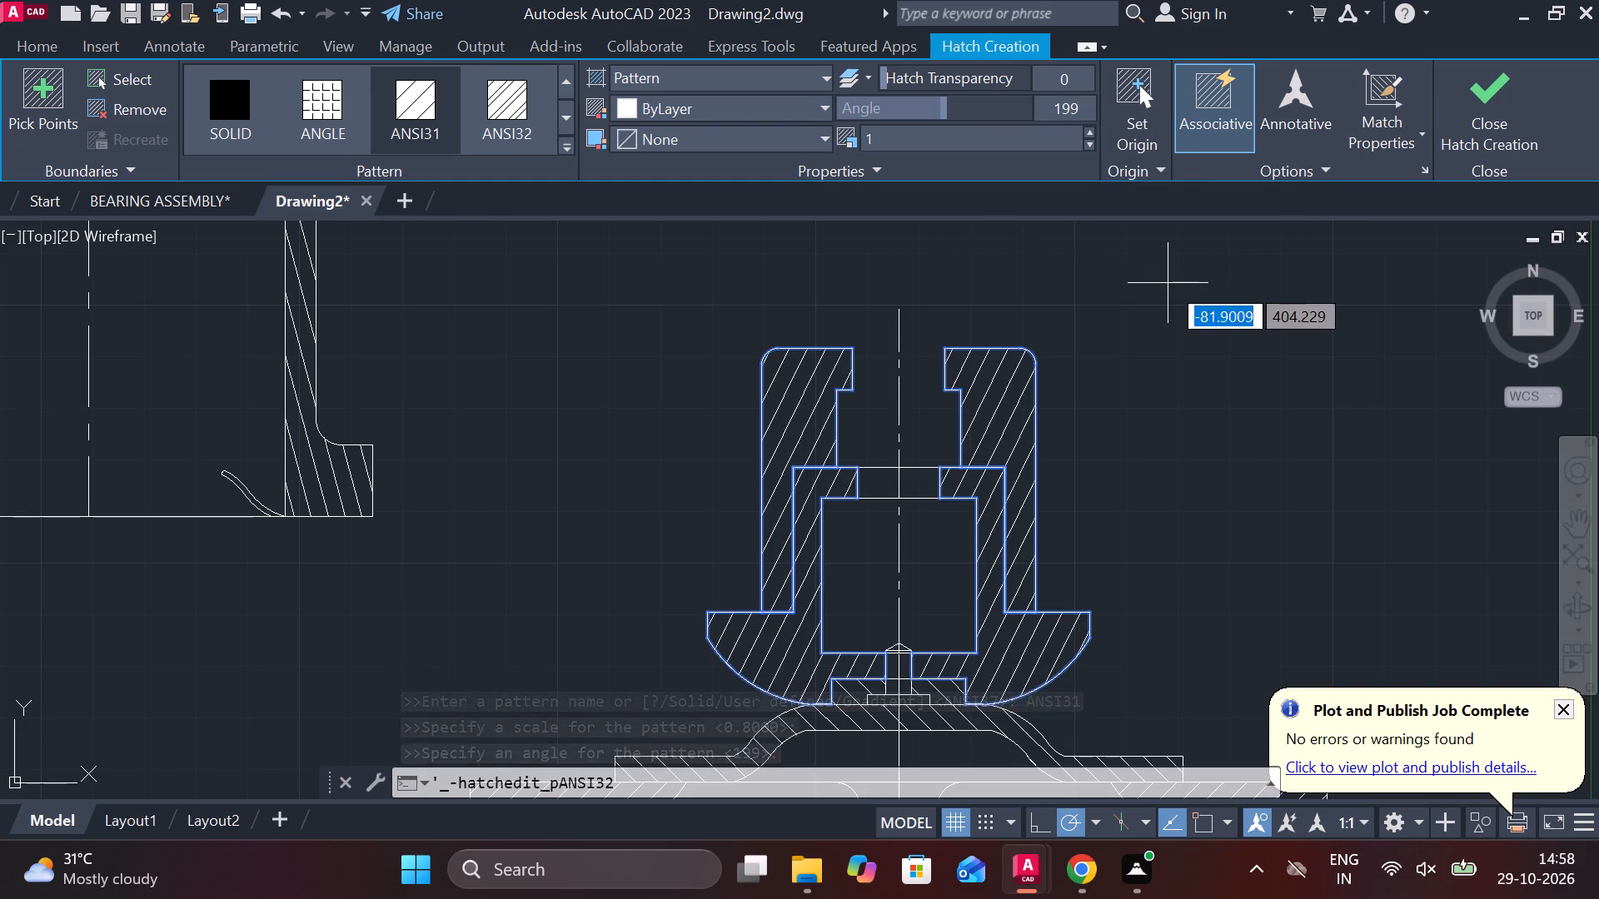
pyautogui.click(969, 143)
pyautogui.press('.')
pyautogui.press('5')
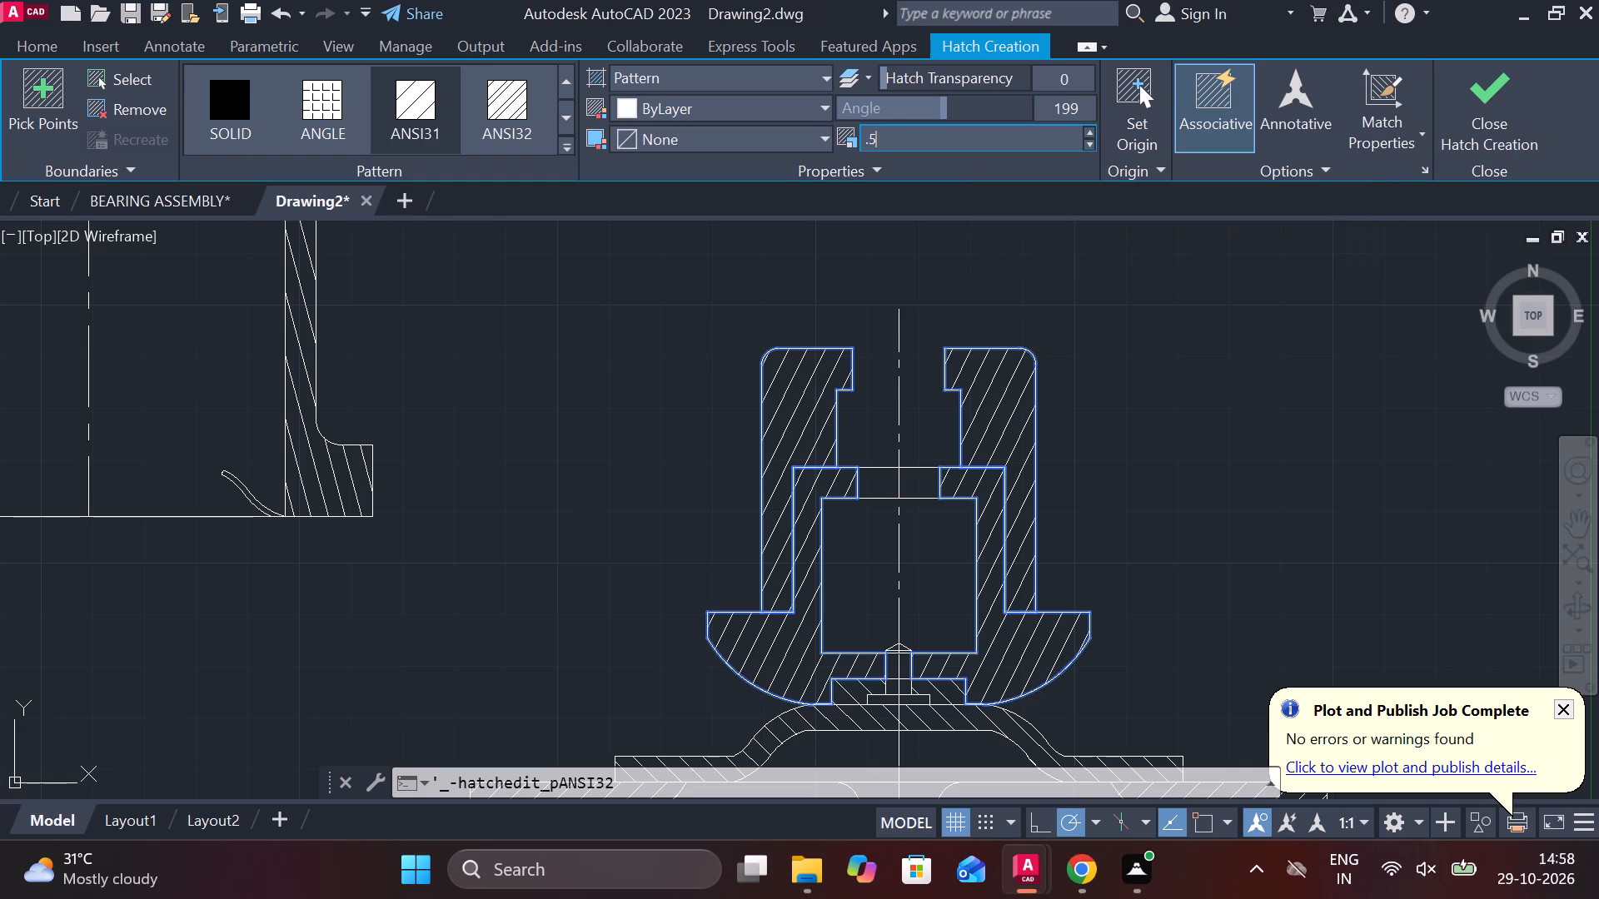
pyautogui.press('Return')
pyautogui.click(1083, 116)
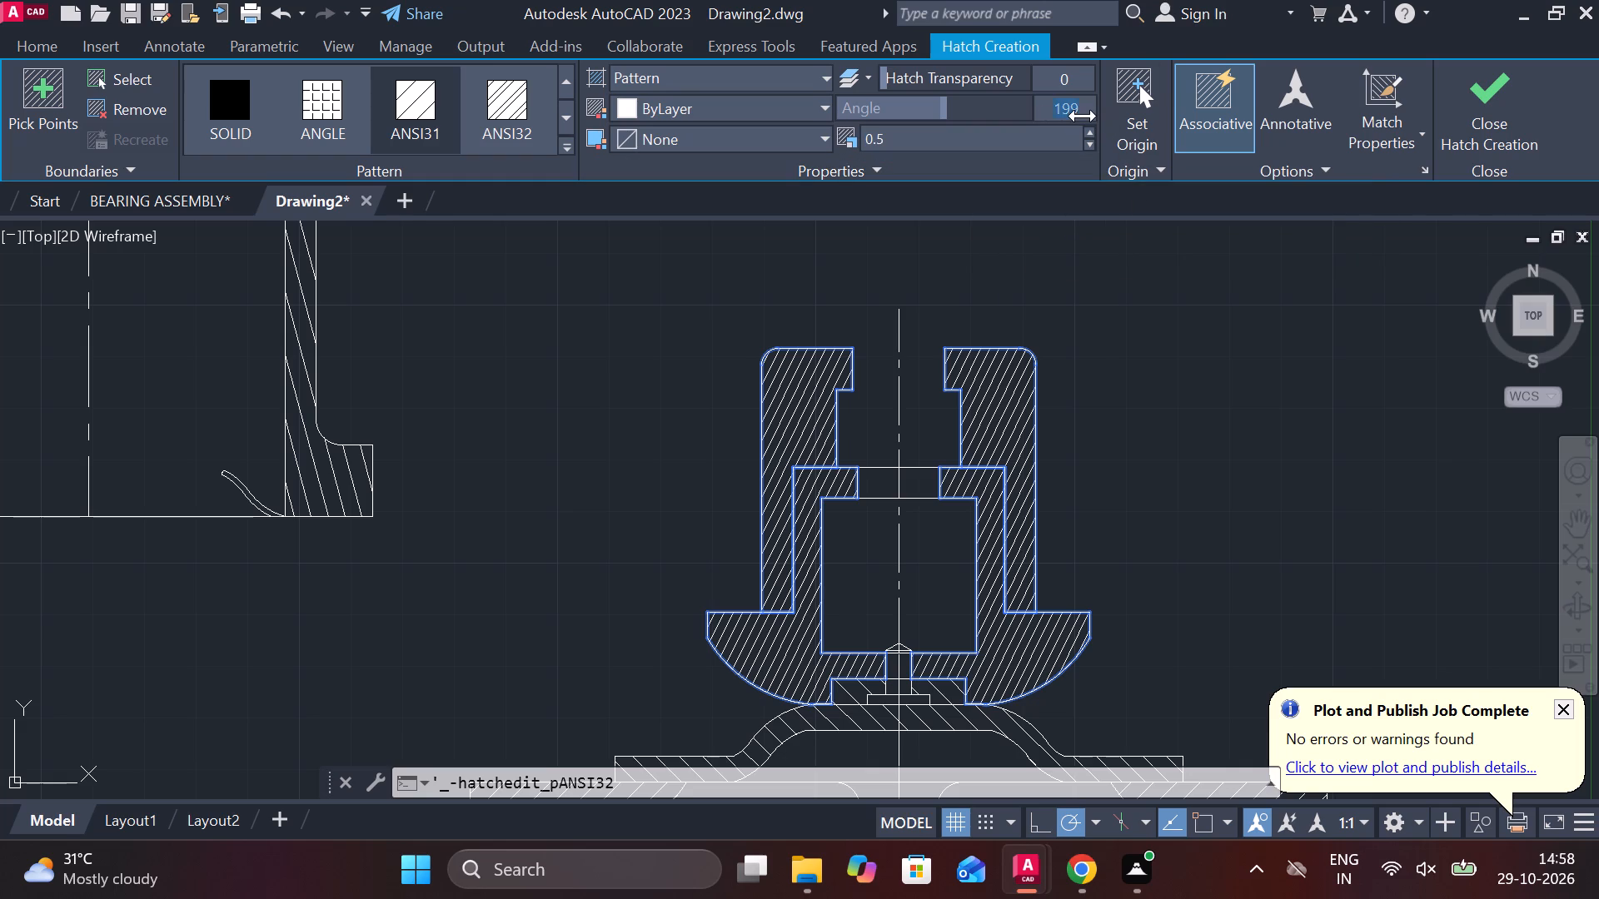
pyautogui.click(999, 112)
pyautogui.moveTo(998, 112); pyautogui.dragTo(928, 120)
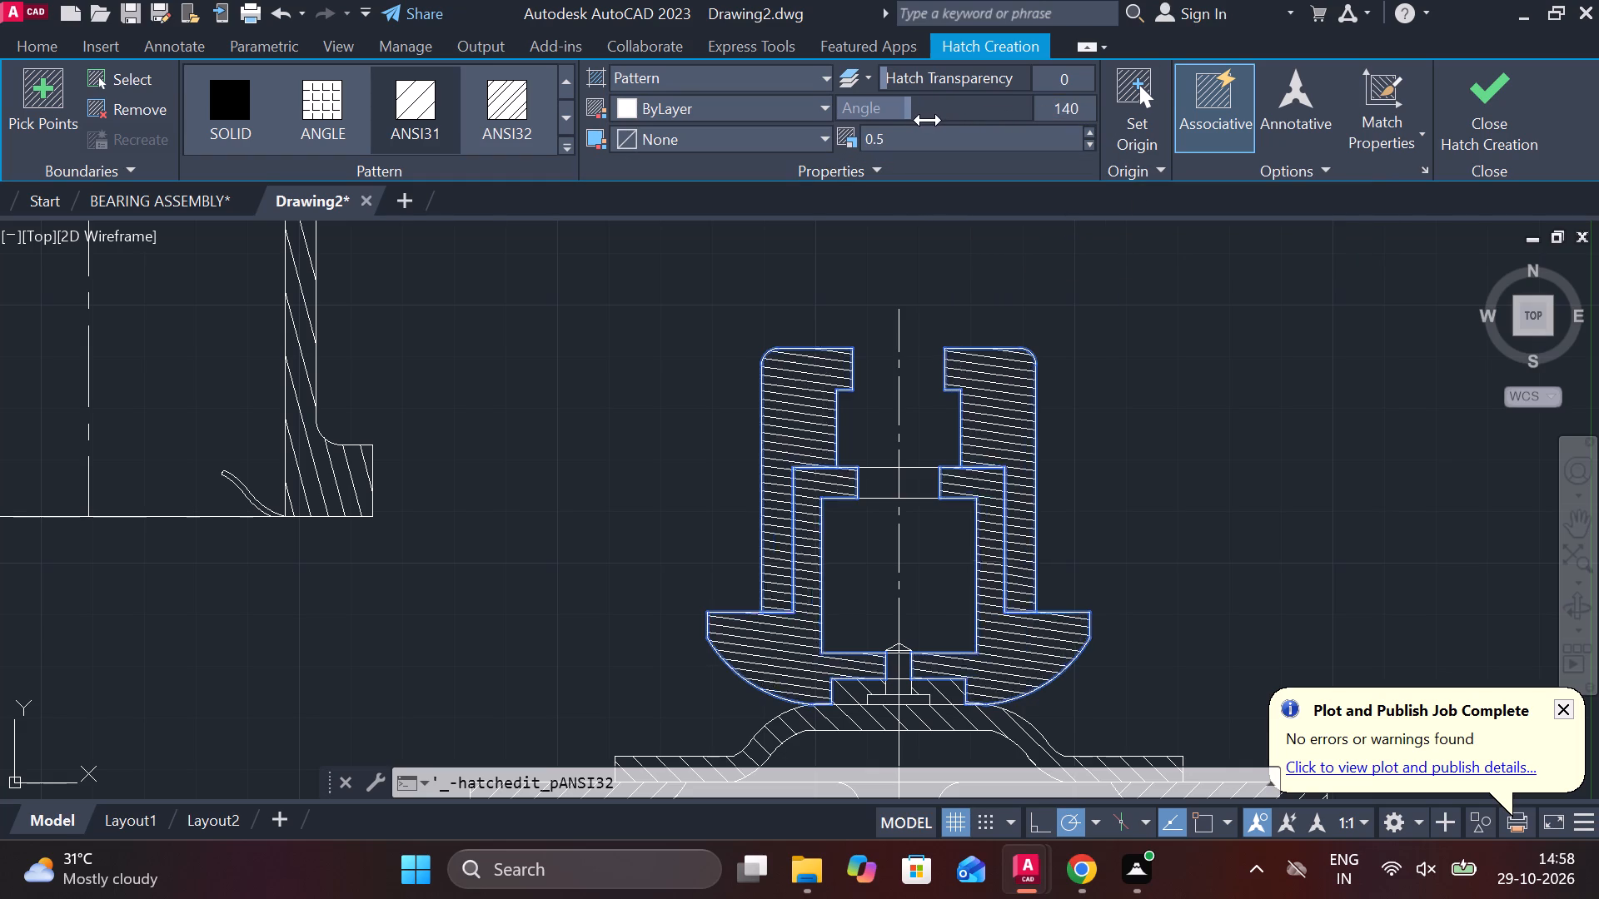
pyautogui.moveTo(928, 120); pyautogui.dragTo(822, 122)
pyautogui.click(1500, 108)
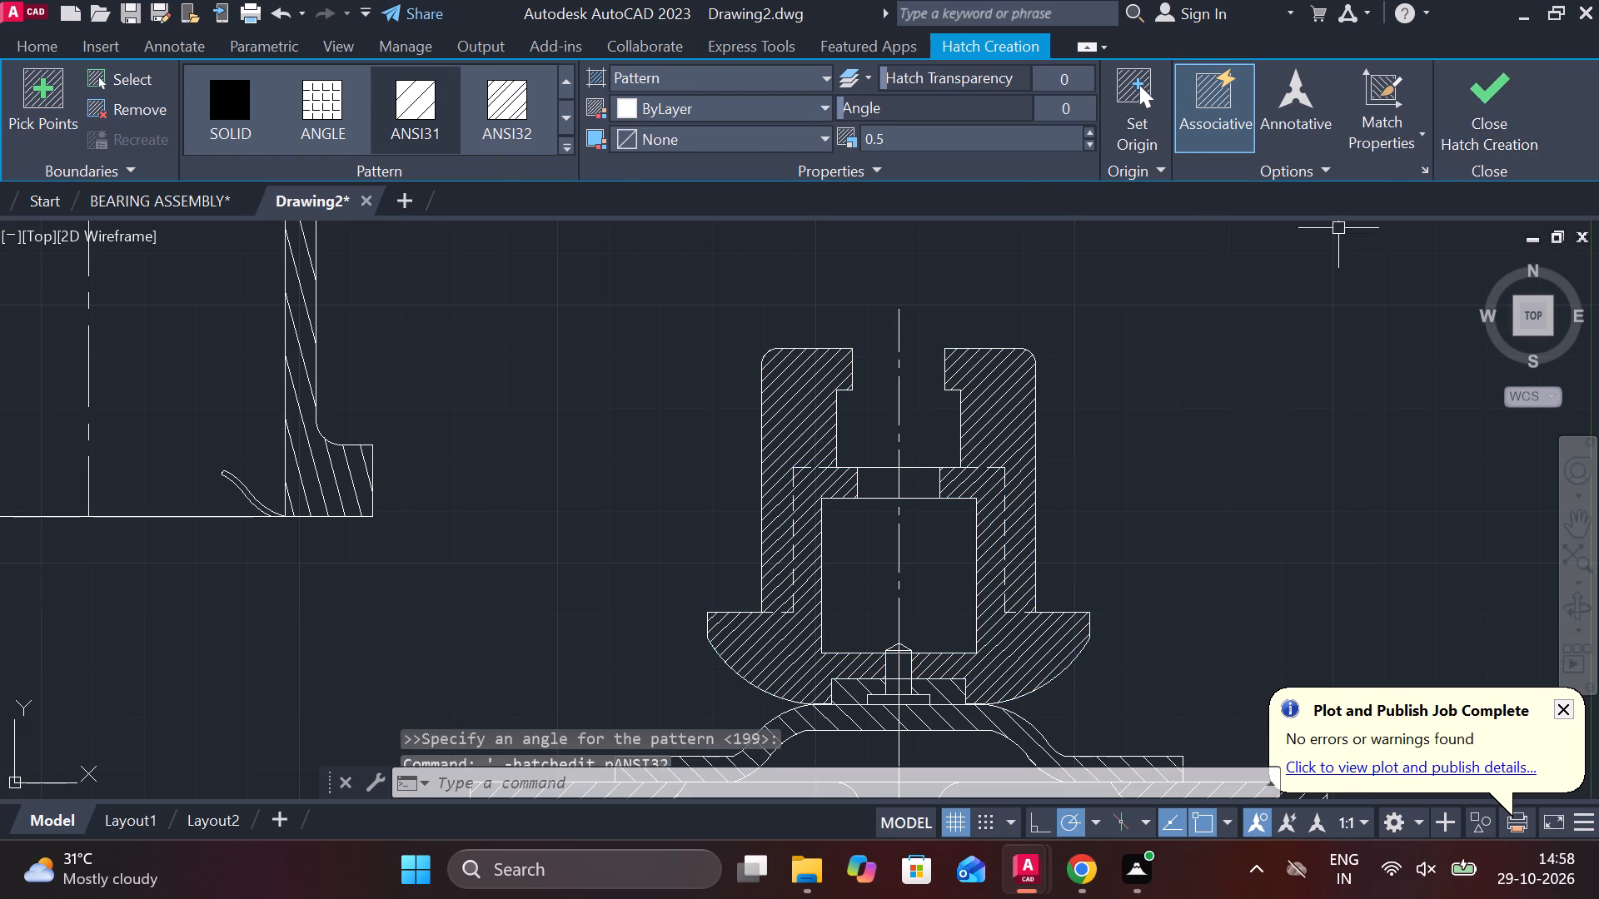
# Move the undimensioned domed bonnet section by its bottom midpoint onto the top centre of the cover's flange, enclosing the slotted valve.
pyautogui.scroll(-1, 1068, 576)
pyautogui.moveTo(1129, 575); pyautogui.dragTo(1039, 567, button='middle')
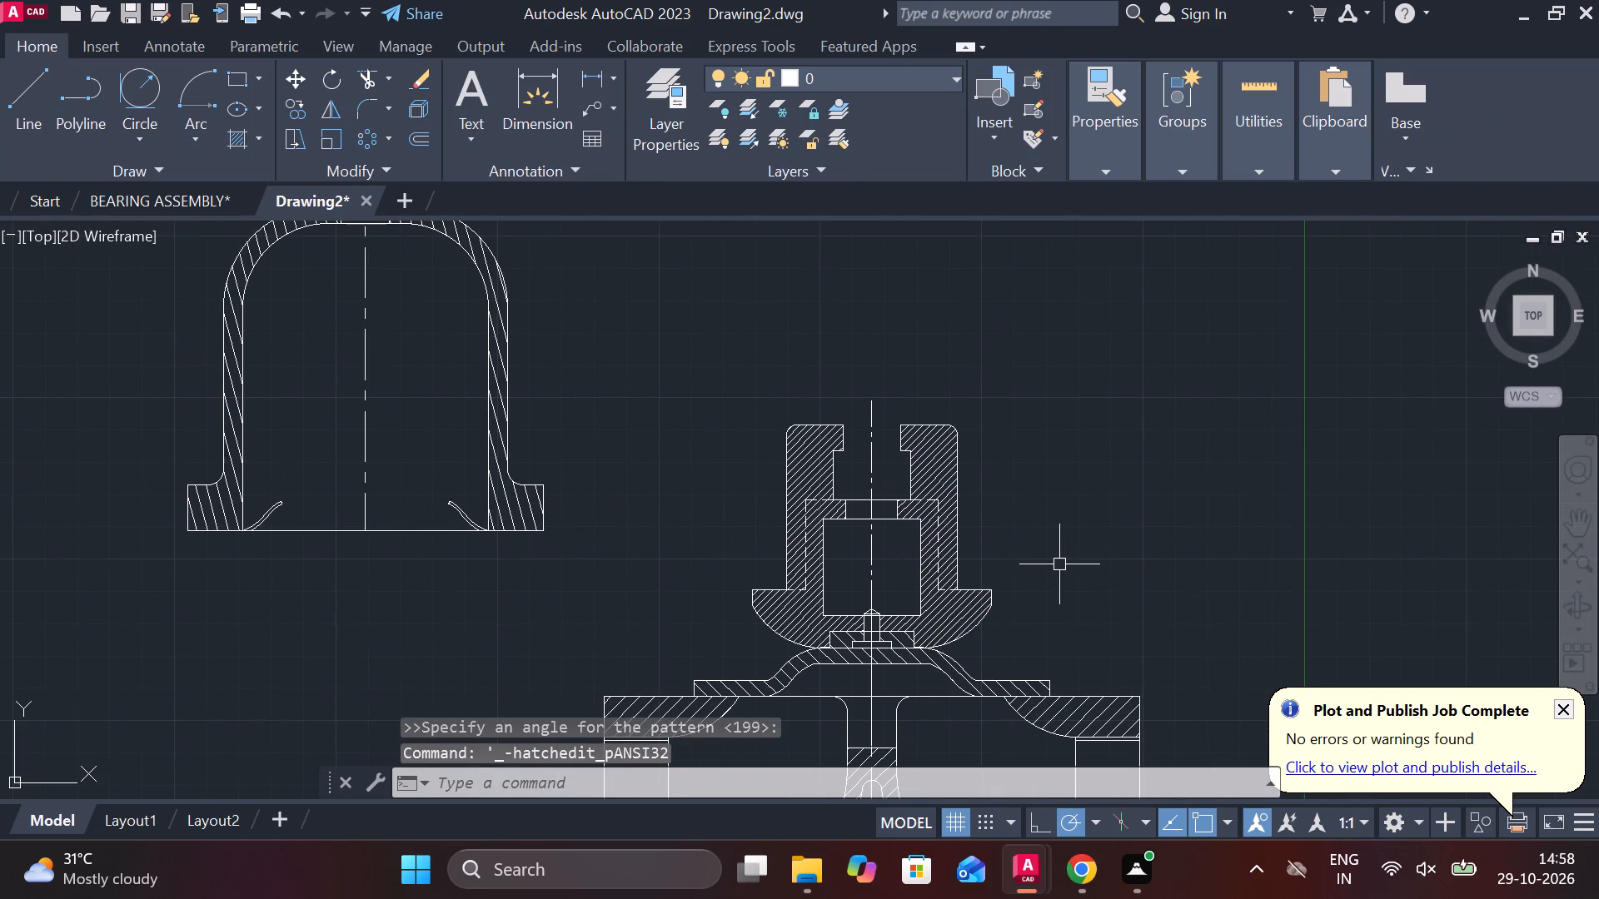
pyautogui.scroll(-1, 753, 556)
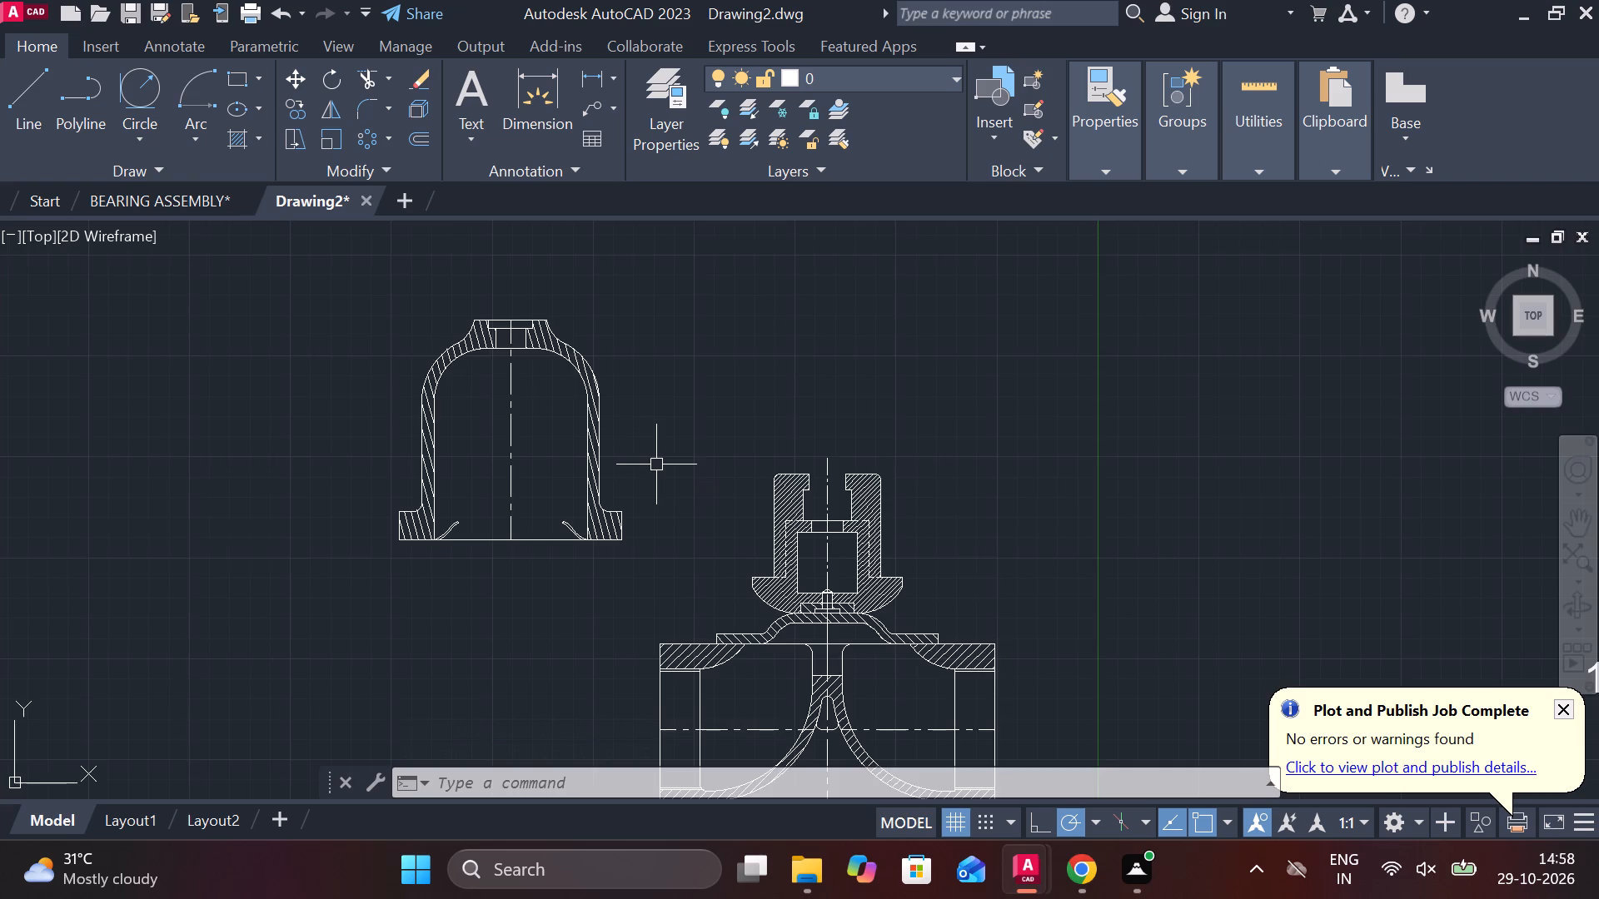
pyautogui.scroll(-1, 656, 464)
pyautogui.moveTo(656, 464); pyautogui.dragTo(790, 340, button='middle')
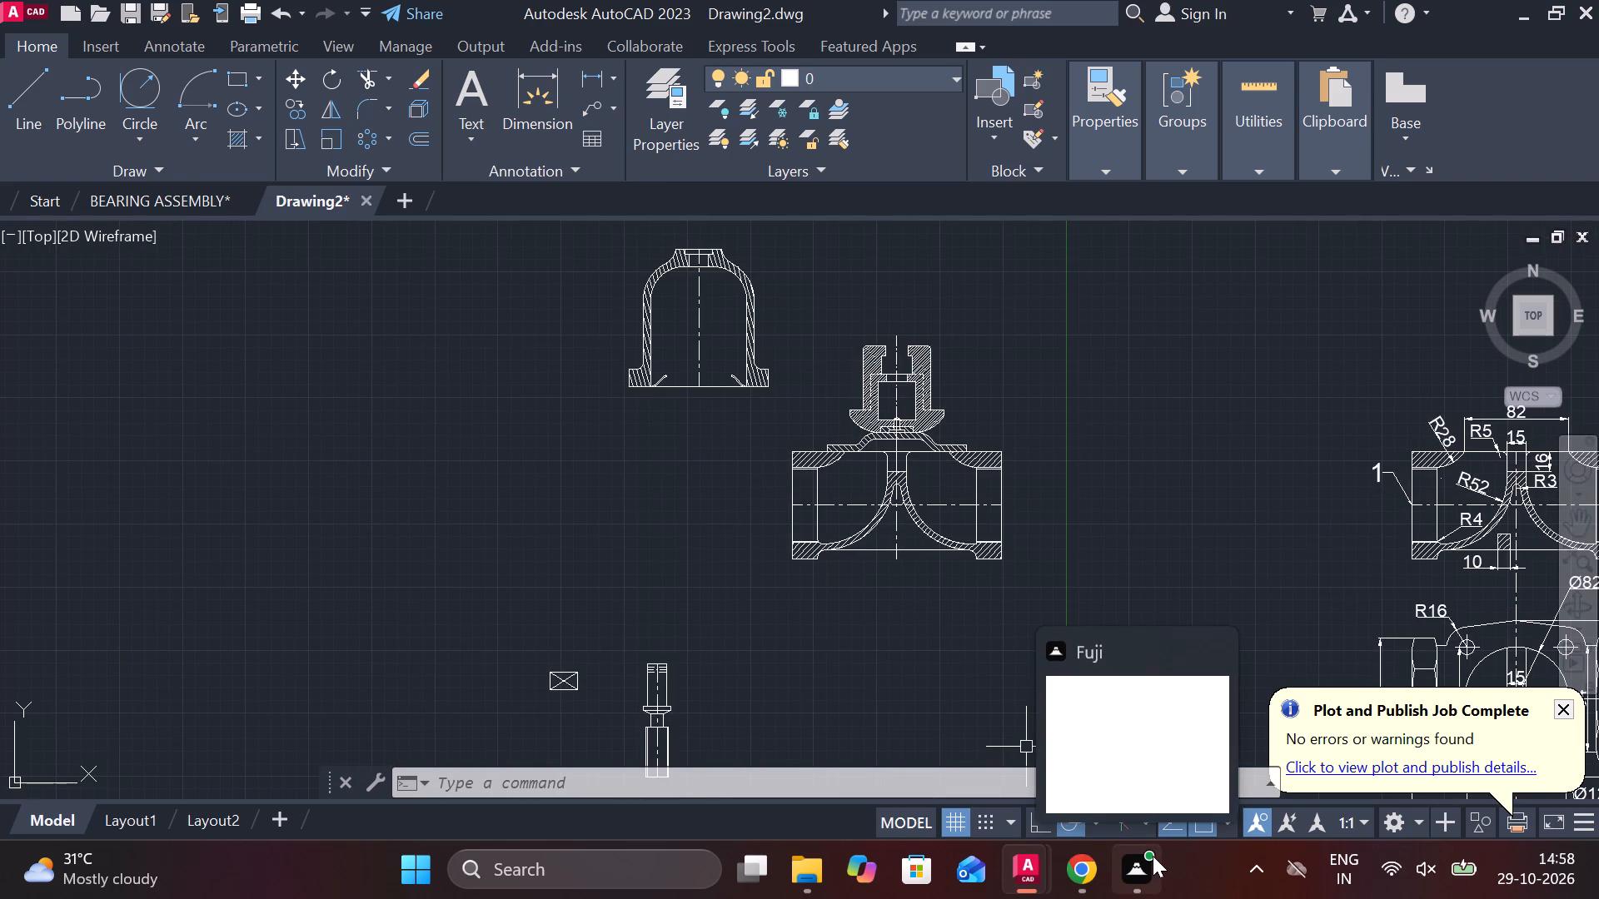
pyautogui.moveTo(701, 252); pyautogui.dragTo(680, 325, button='middle')
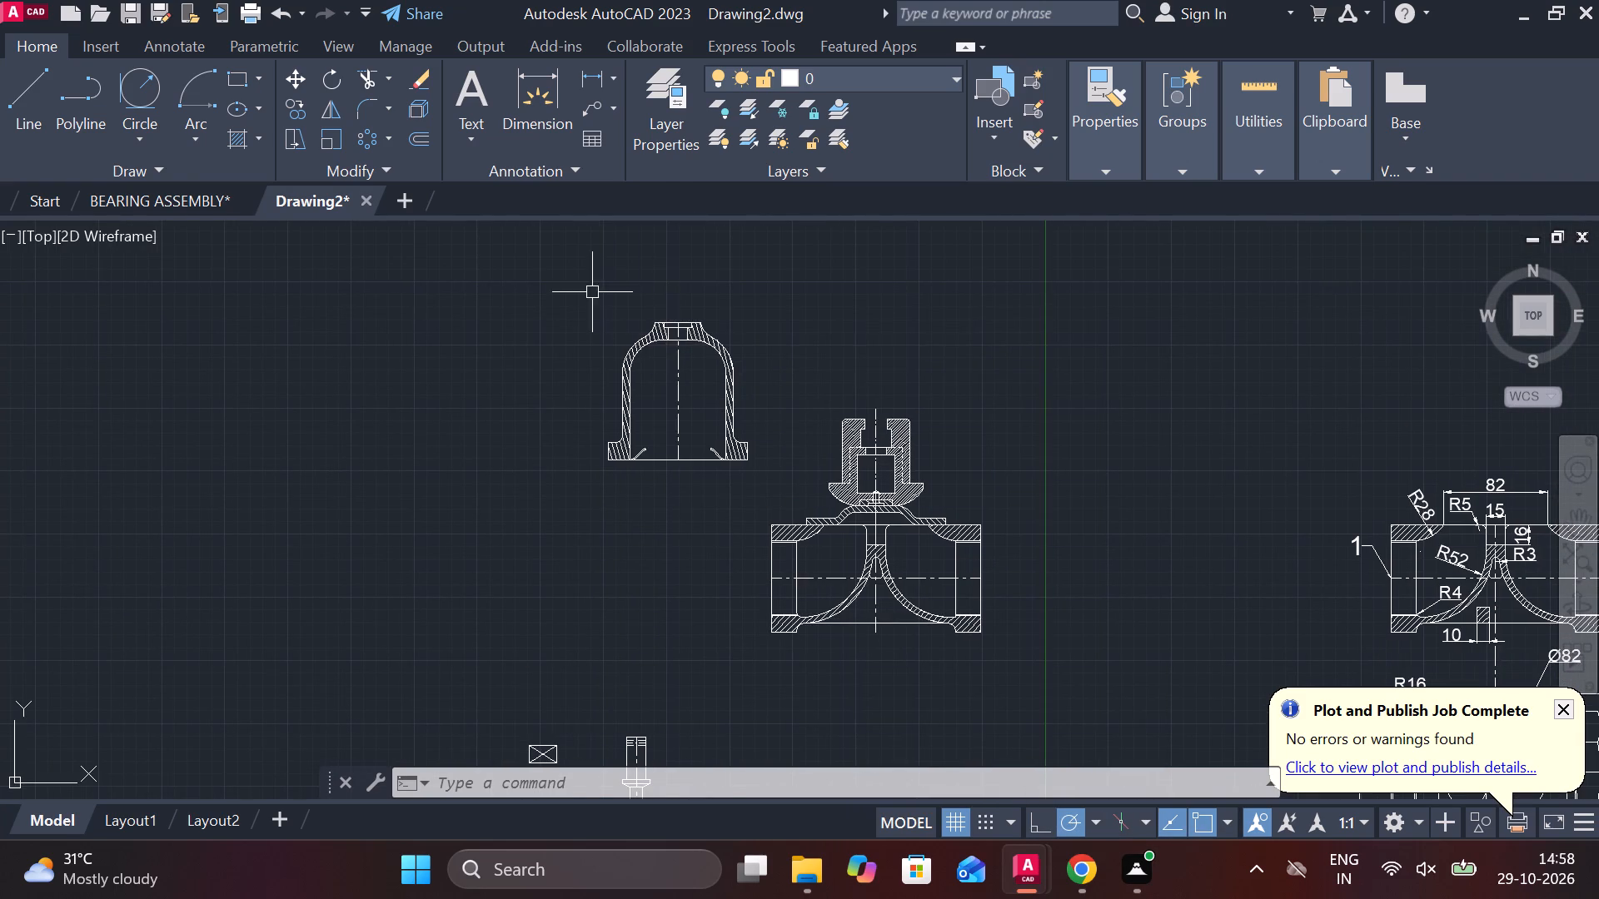
pyautogui.click(590, 291)
pyautogui.click(763, 494)
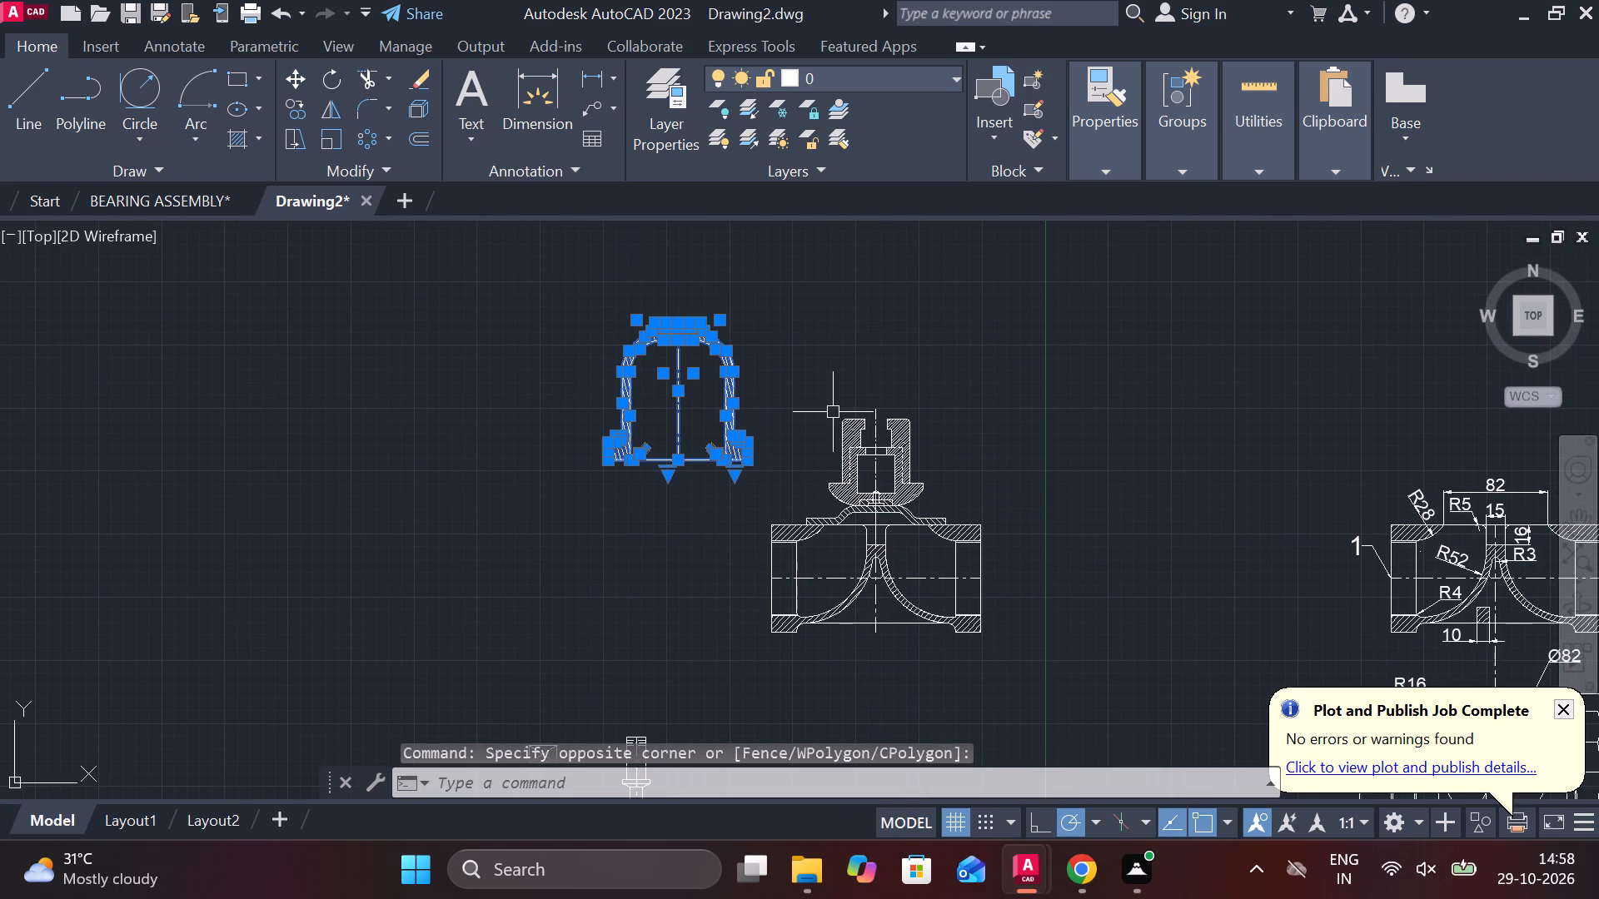
pyautogui.press('m')
pyautogui.press('Return')
pyautogui.click(680, 464)
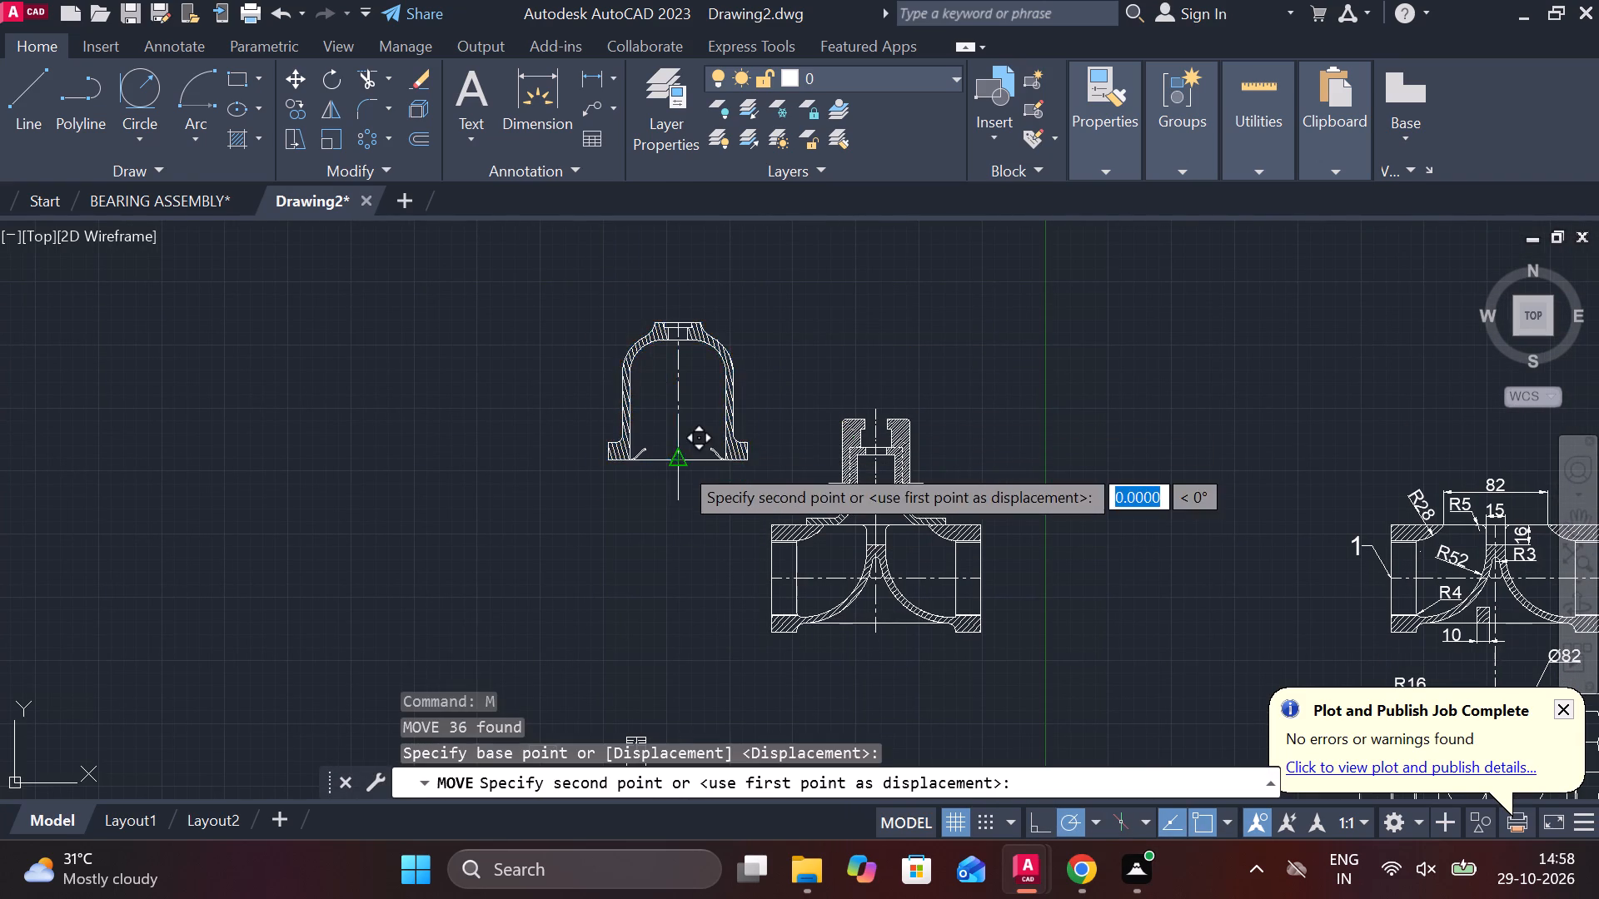
pyautogui.scroll(-1, 864, 460)
pyautogui.moveTo(961, 577); pyautogui.dragTo(409, 360, button='middle')
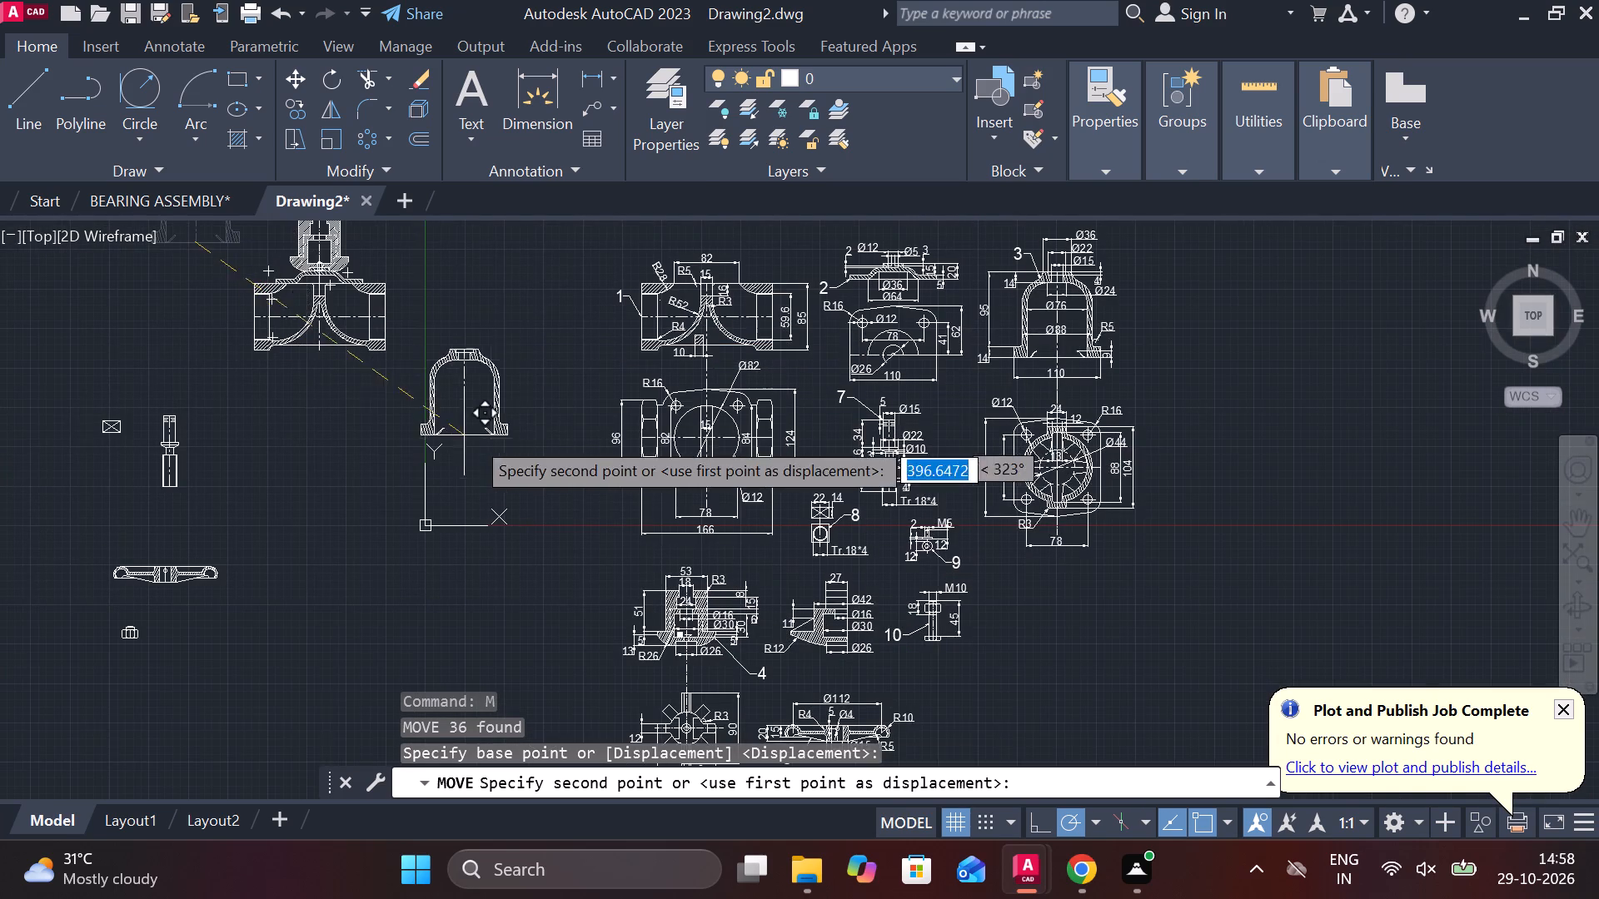
pyautogui.moveTo(486, 469); pyautogui.dragTo(740, 415, button='middle')
pyautogui.moveTo(620, 406); pyautogui.dragTo(799, 596, button='middle')
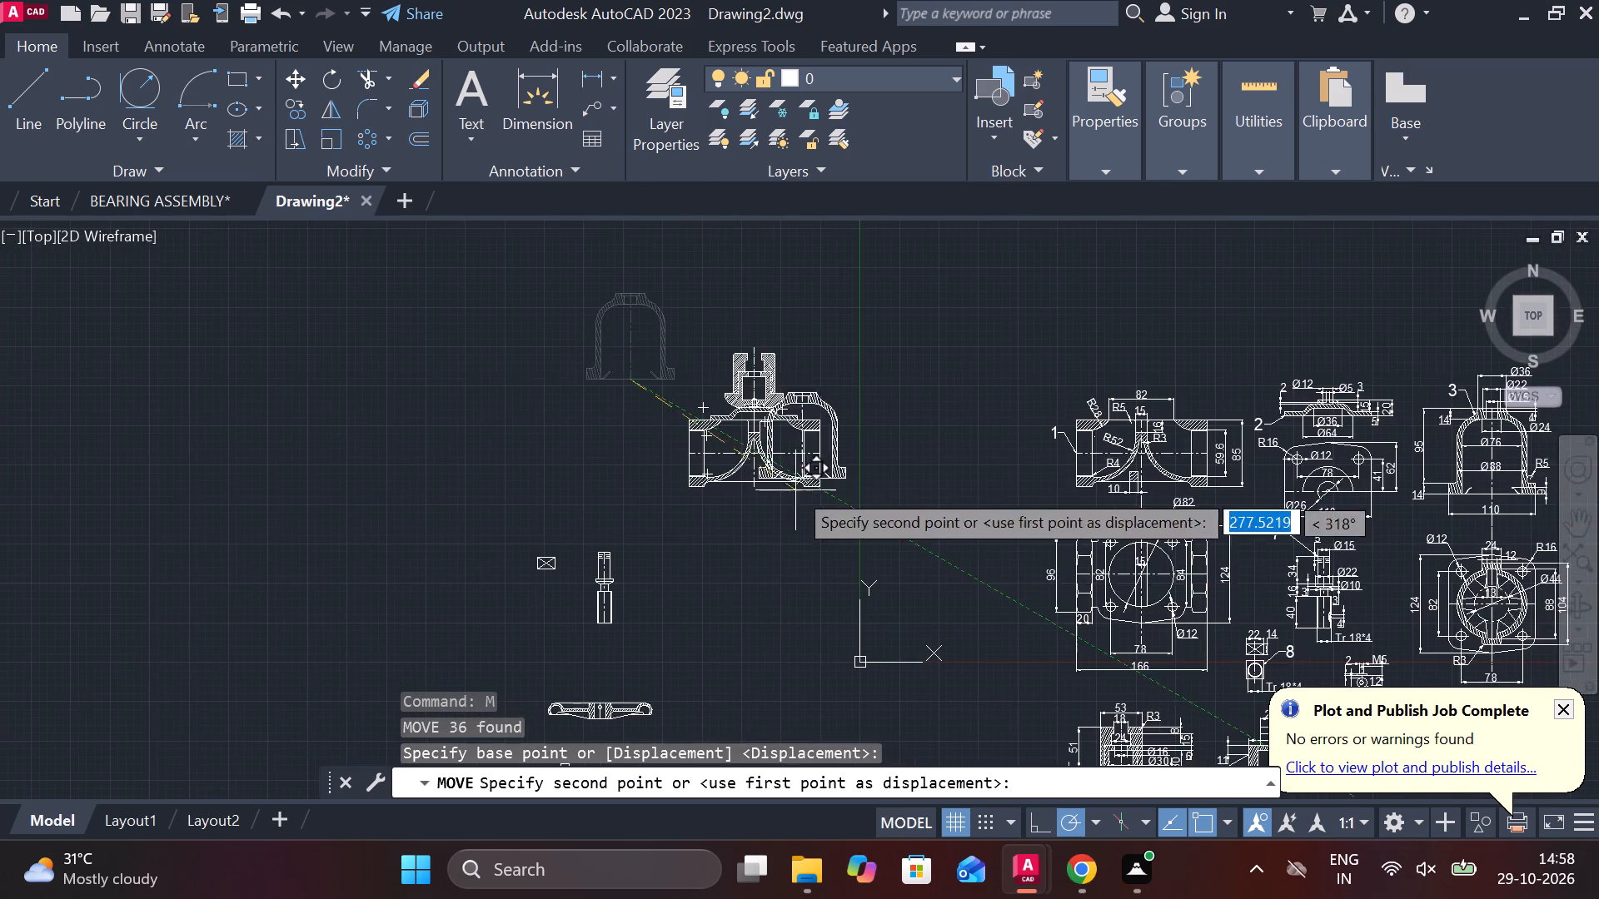
pyautogui.scroll(3, 788, 451)
pyautogui.moveTo(808, 437); pyautogui.dragTo(829, 546, button='middle')
pyautogui.scroll(3, 746, 345)
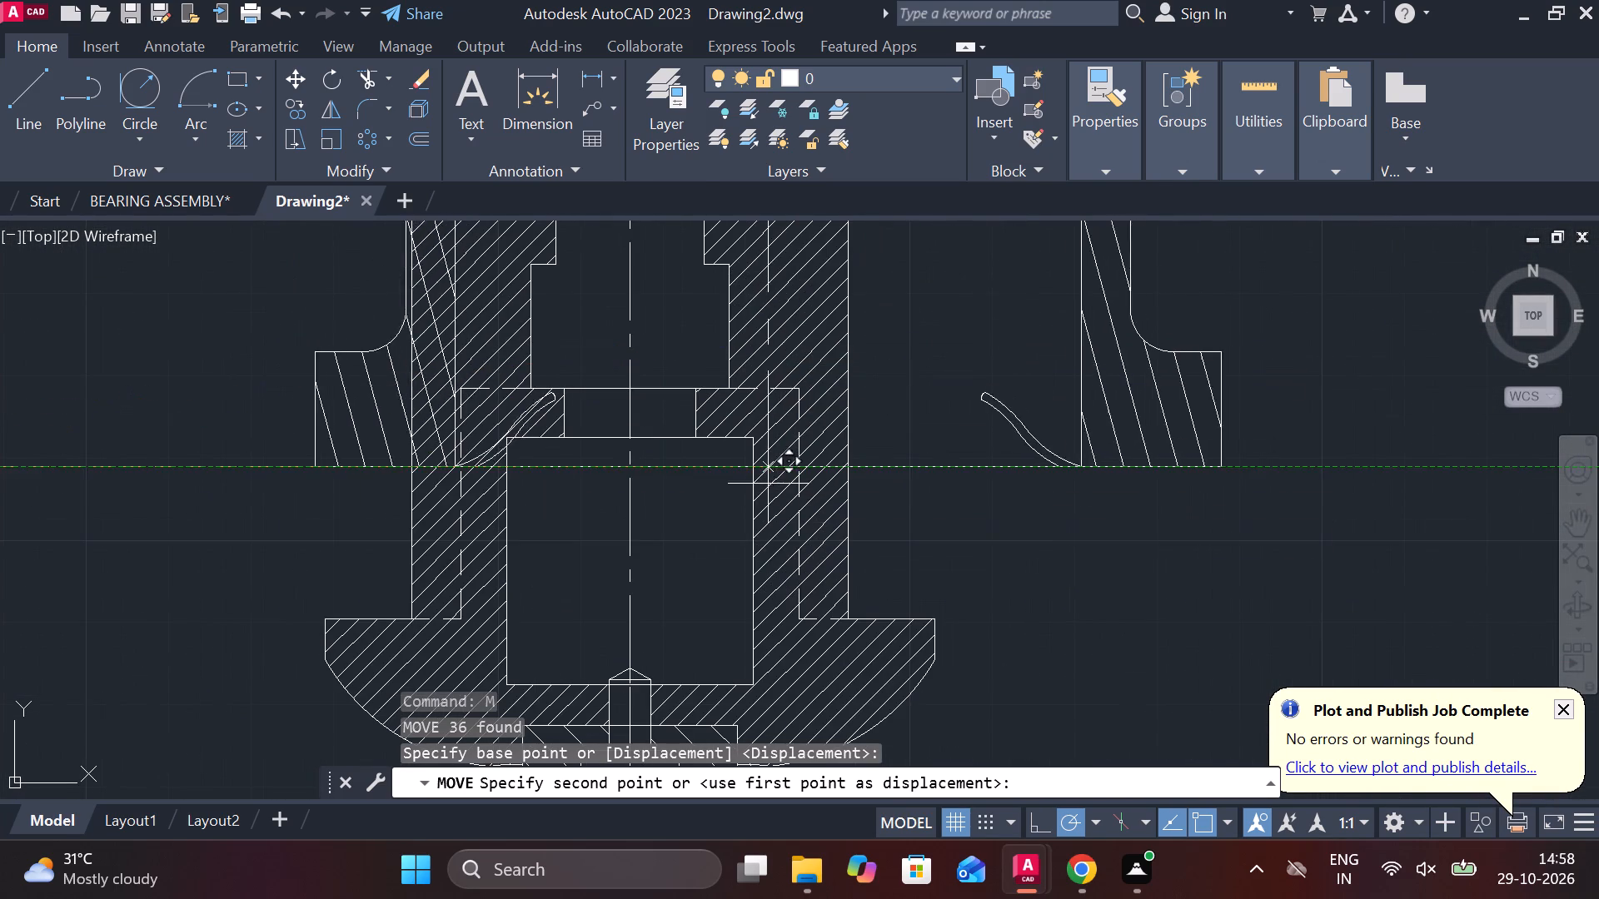
pyautogui.scroll(-2, 733, 581)
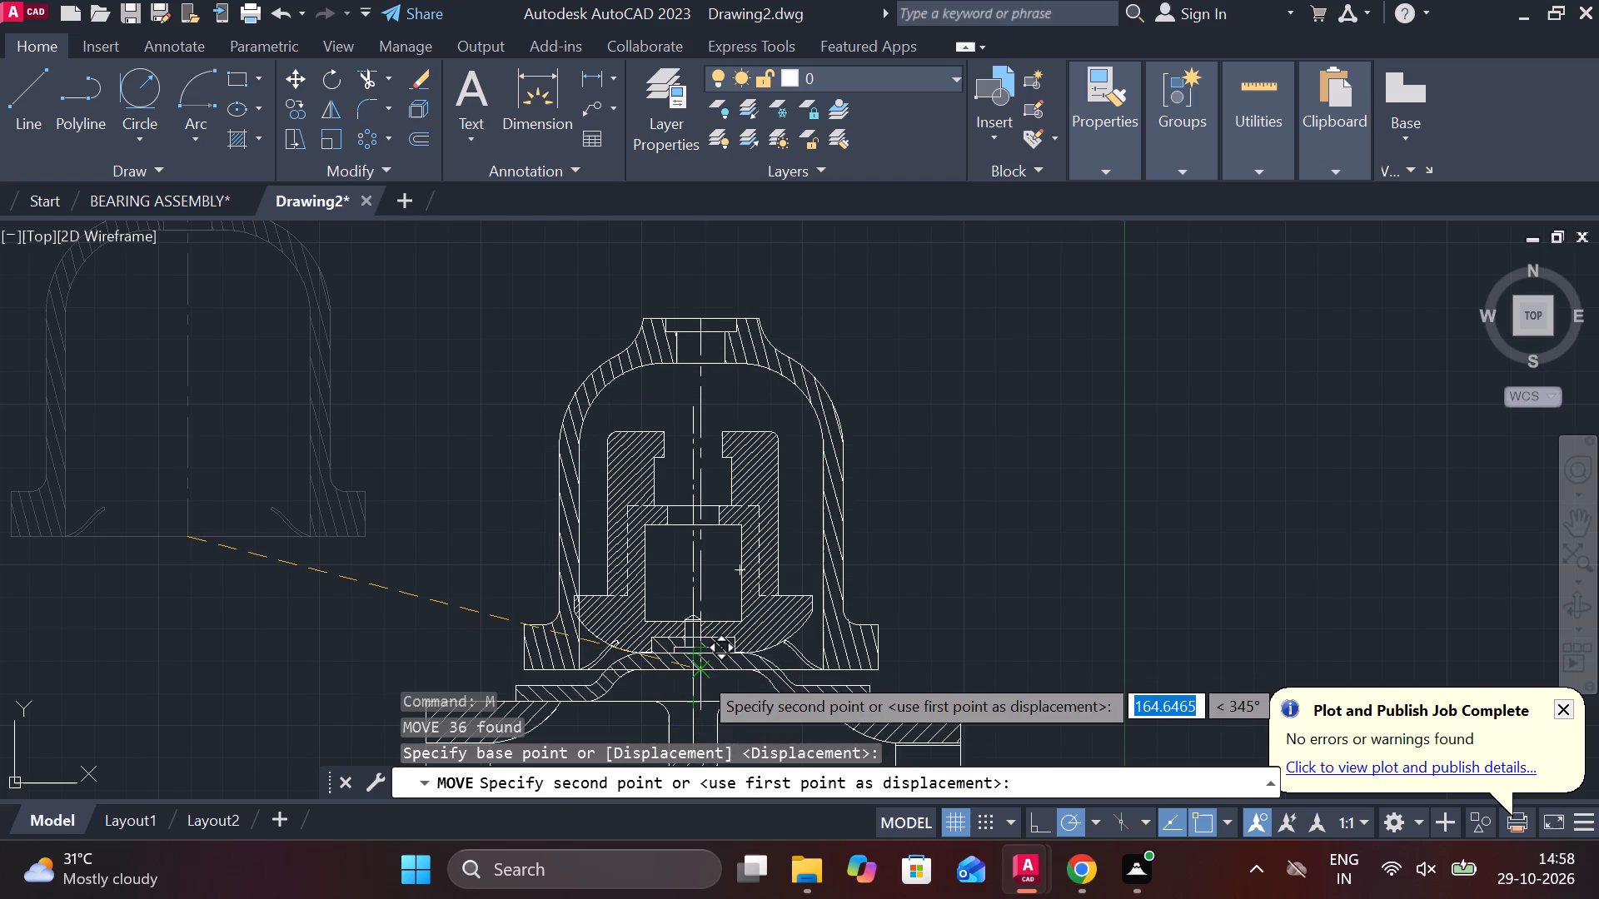
pyautogui.scroll(2, 700, 673)
pyautogui.moveTo(700, 673); pyautogui.dragTo(731, 524, button='middle')
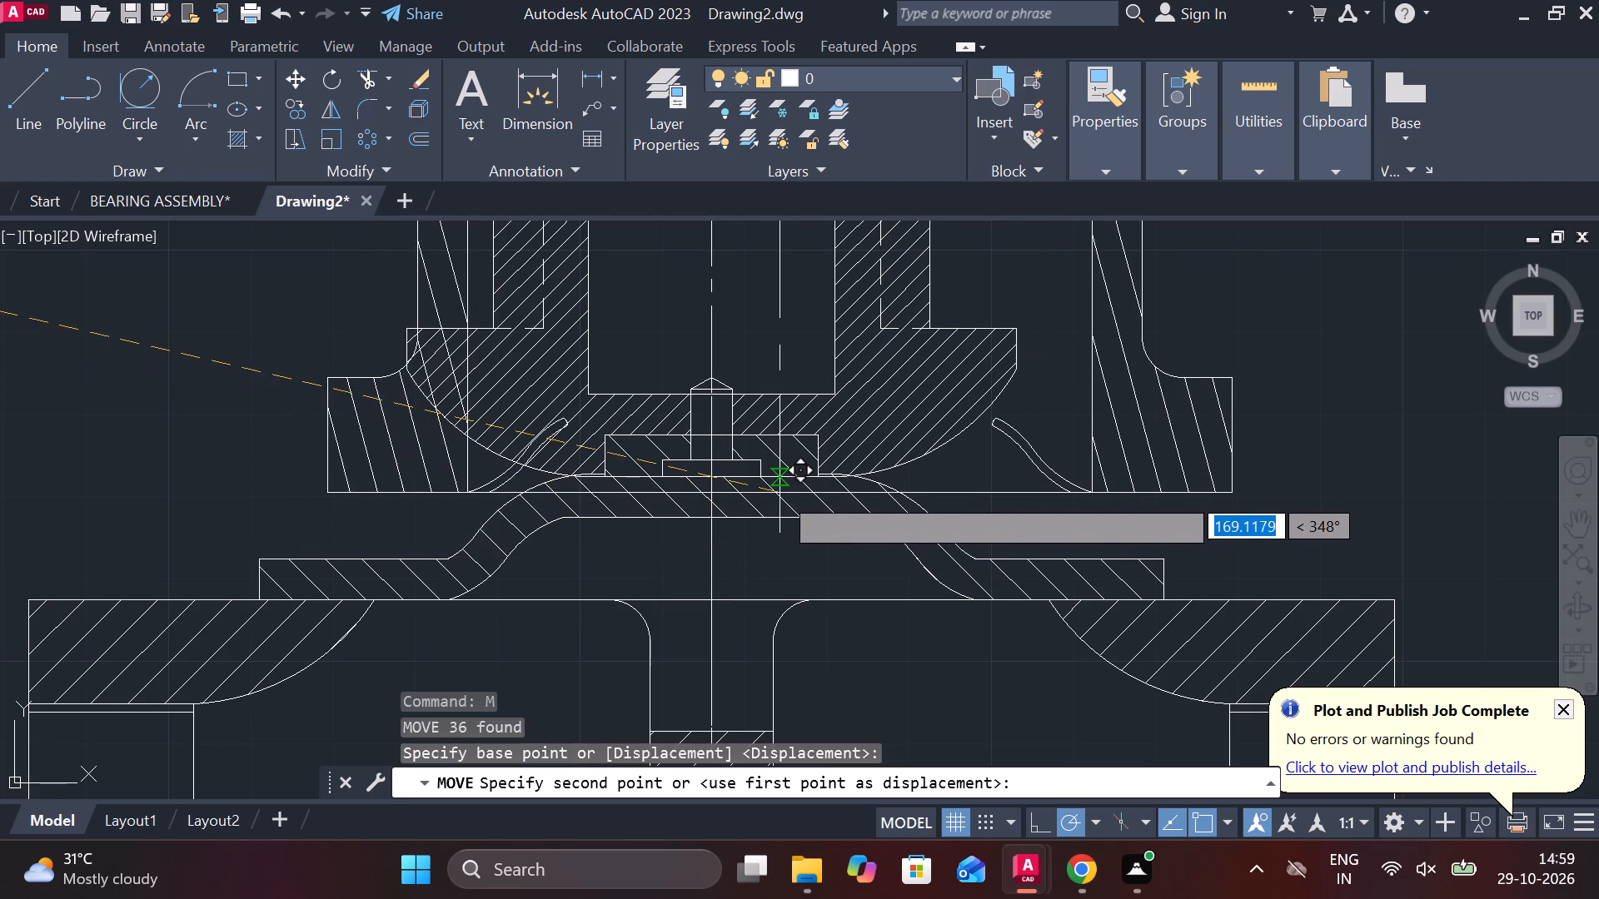
pyautogui.scroll(-1, 767, 475)
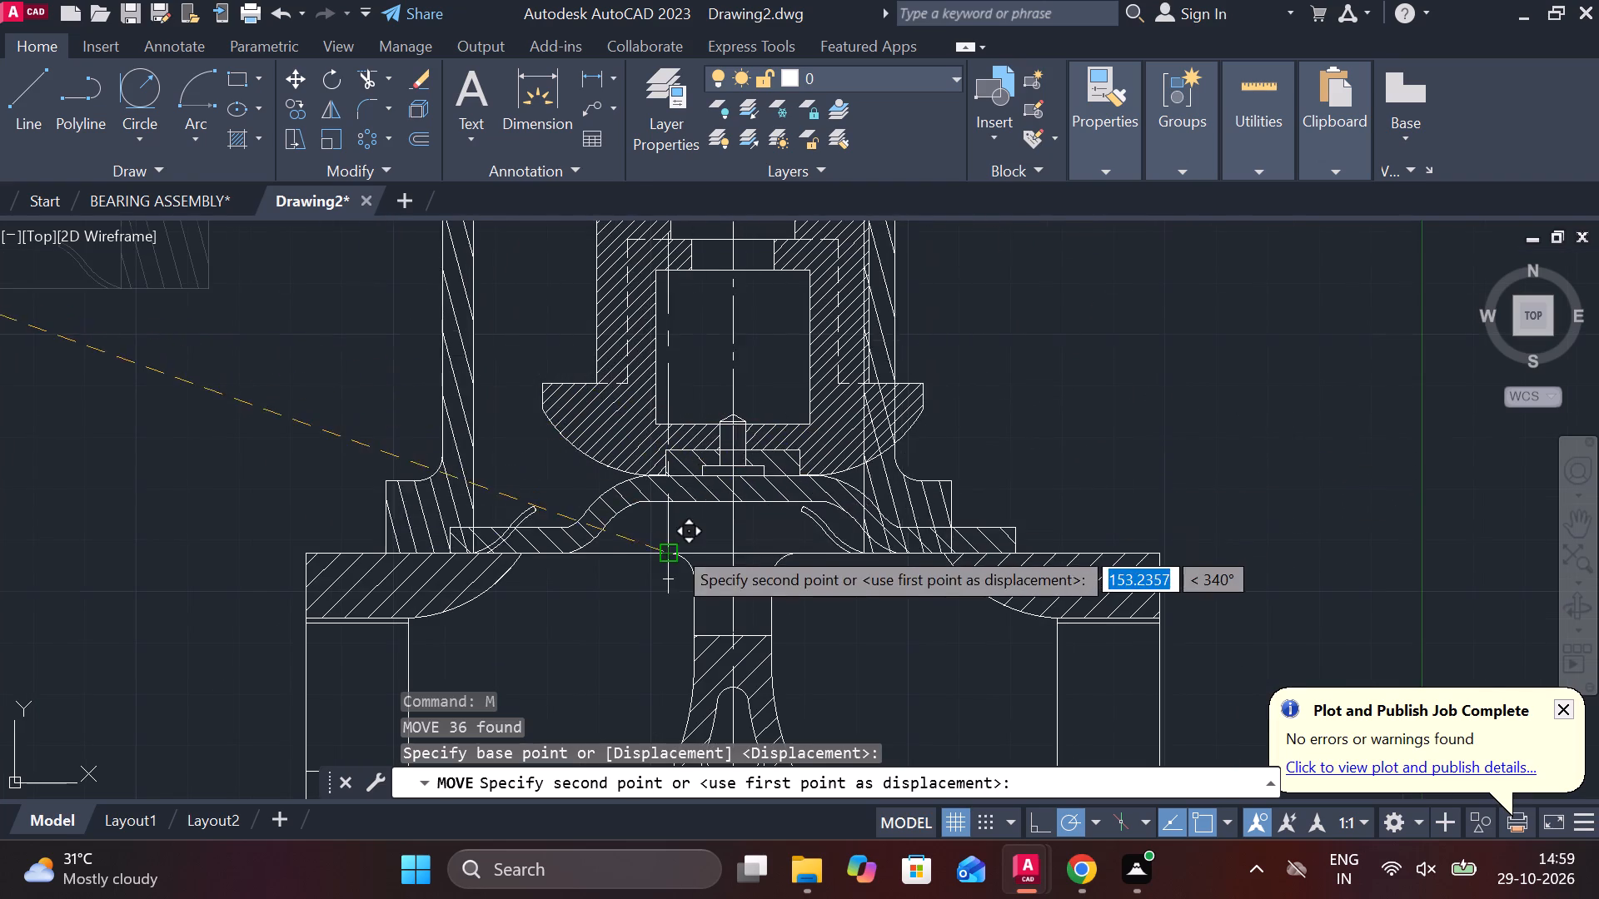
pyautogui.scroll(2, 674, 546)
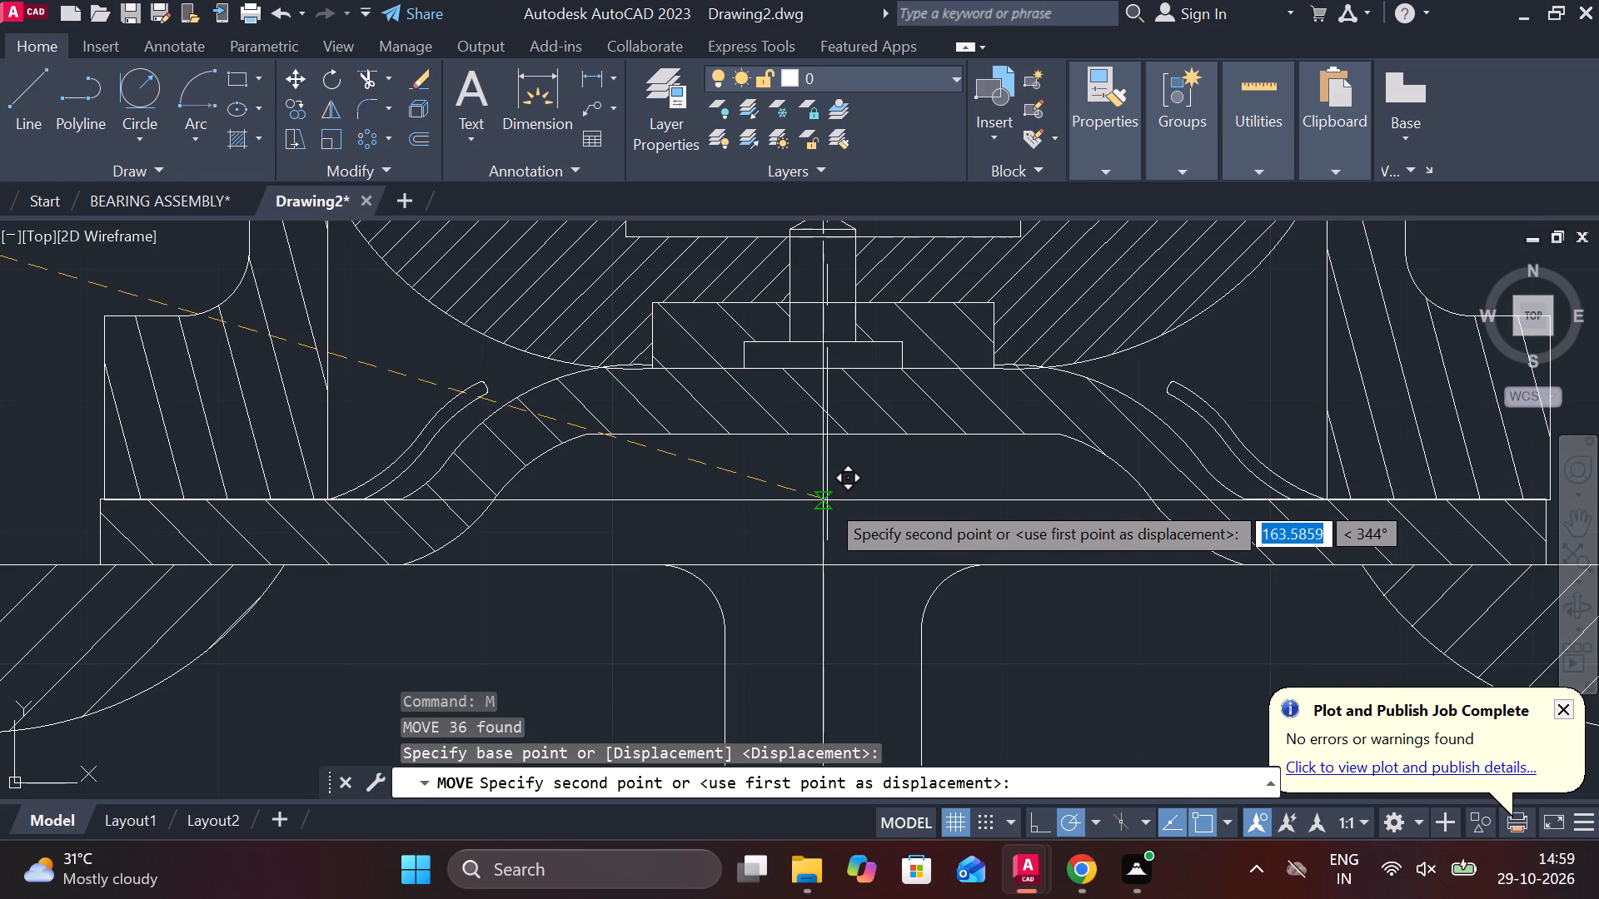
pyautogui.click(827, 500)
# Move the small crossed rectangular nut by its bottom midpoint onto the floor centre of the slotted valve's upper recess.
pyautogui.scroll(-2, 848, 499)
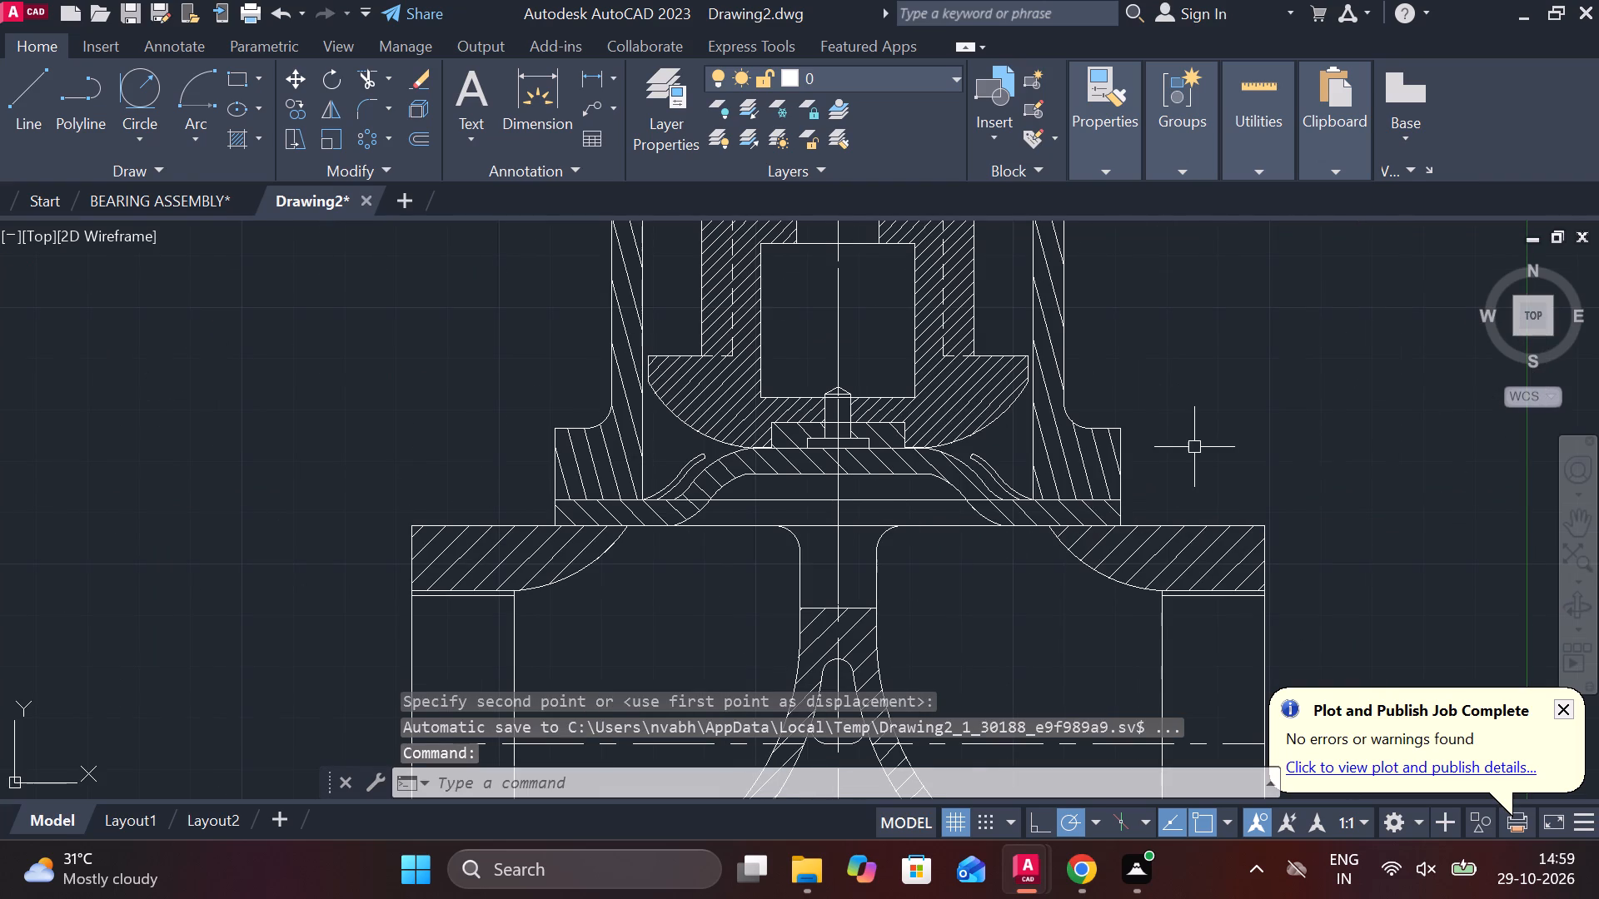
pyautogui.scroll(-2, 1197, 444)
pyautogui.moveTo(1232, 445); pyautogui.dragTo(934, 518, button='middle')
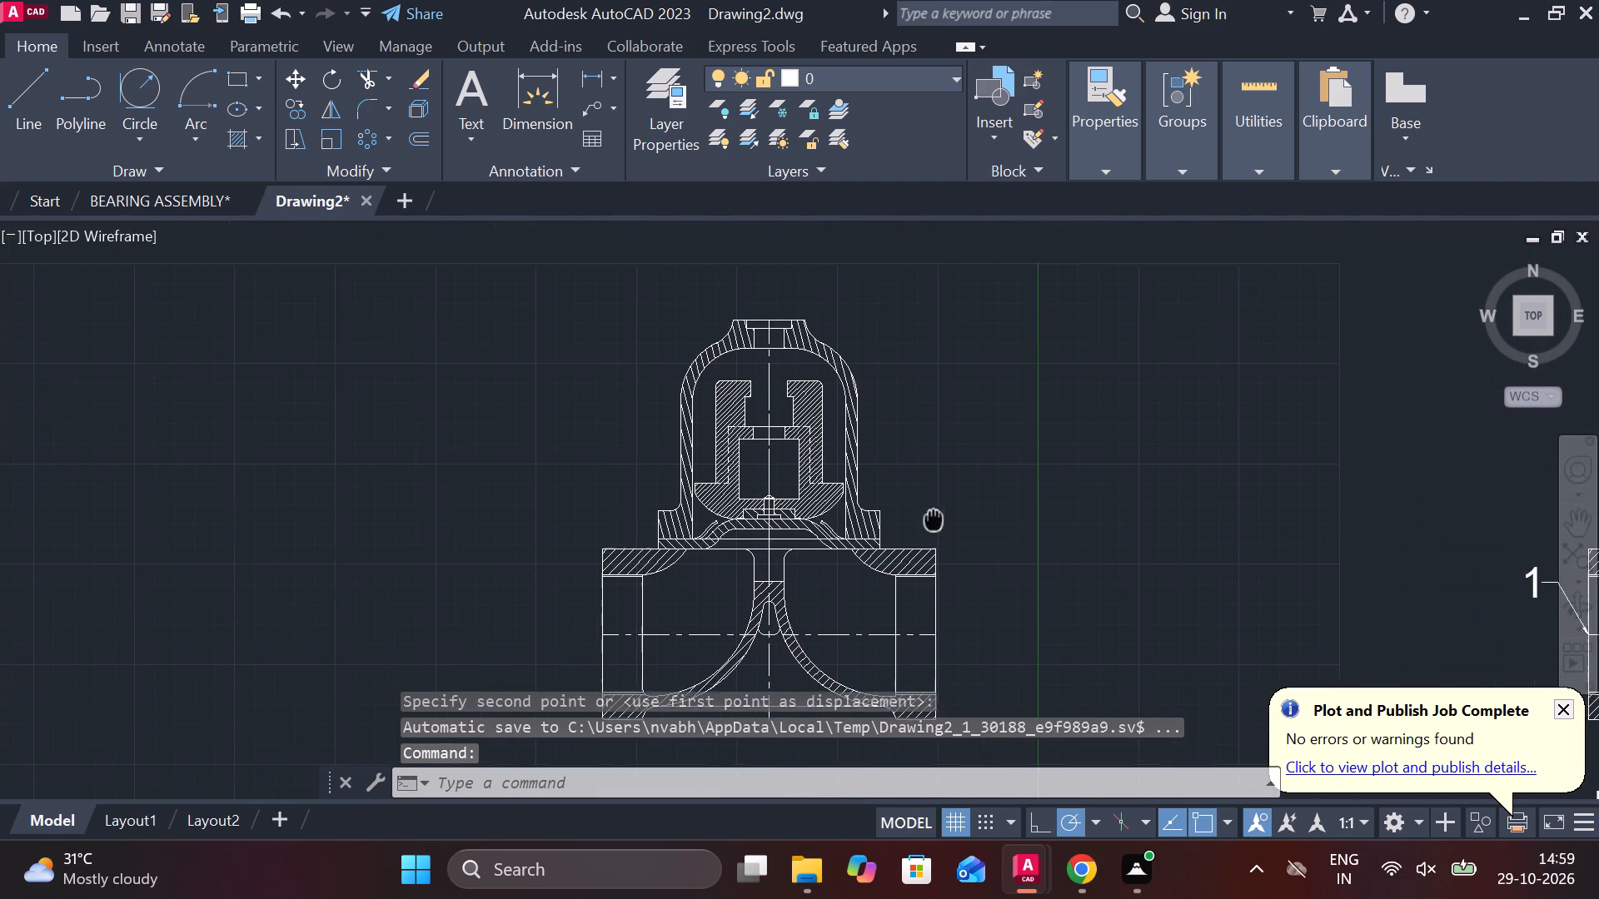
pyautogui.moveTo(934, 518); pyautogui.dragTo(933, 519, button='middle')
pyautogui.moveTo(891, 504); pyautogui.dragTo(900, 504, button='middle')
pyautogui.scroll(-2, 900, 504)
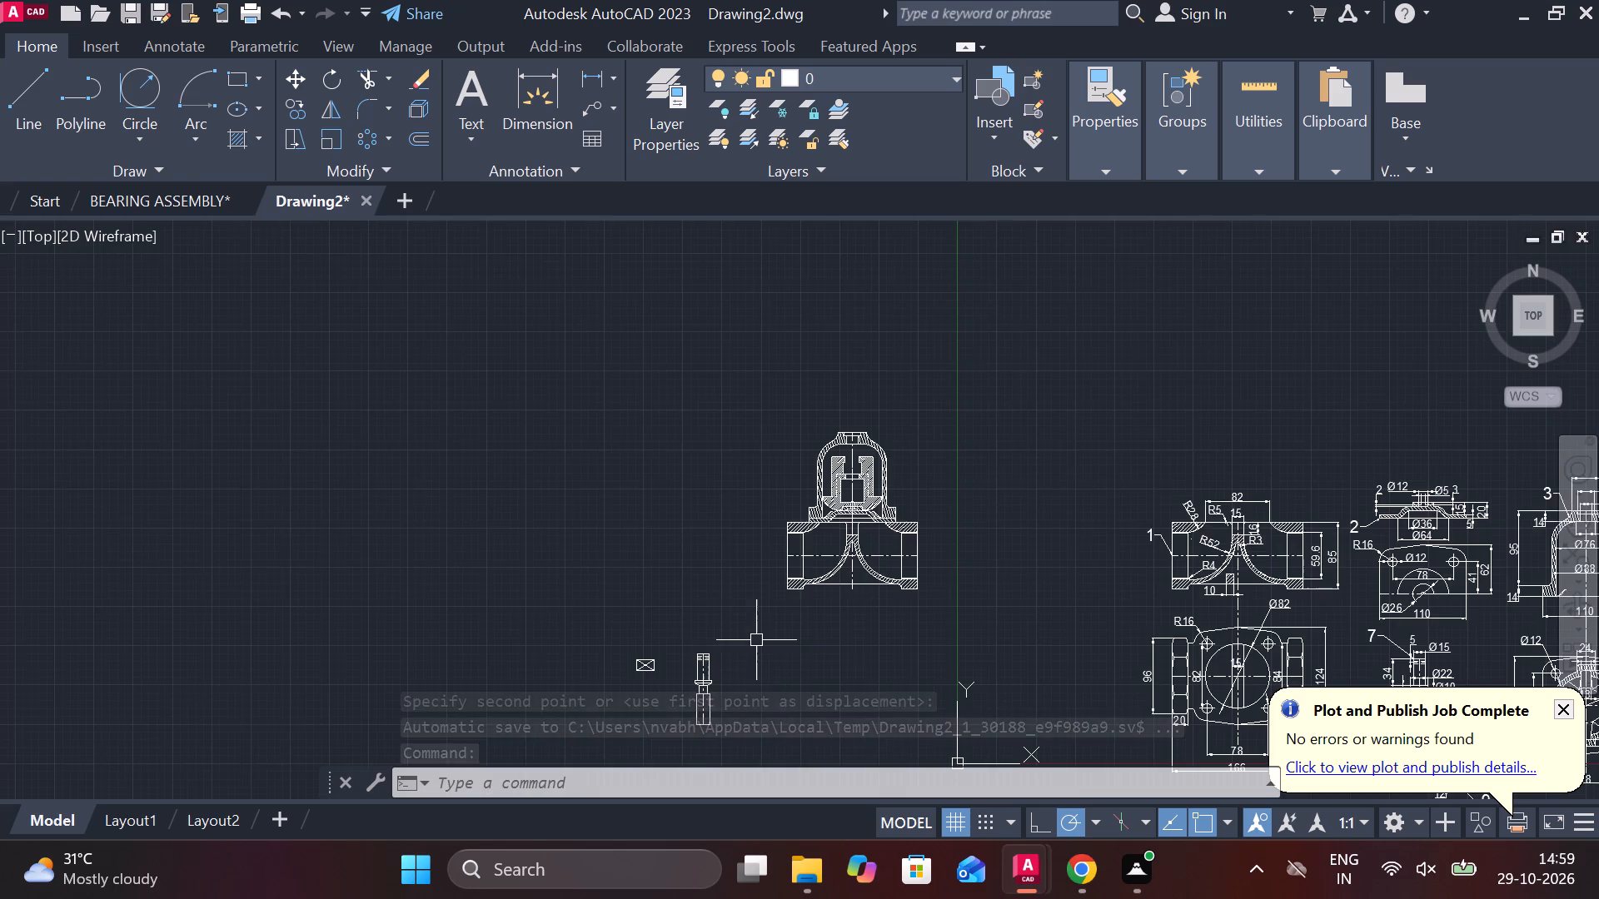
pyautogui.scroll(2, 754, 639)
pyautogui.moveTo(754, 639); pyautogui.dragTo(757, 509, button='middle')
pyautogui.moveTo(585, 599); pyautogui.dragTo(614, 452, button='middle')
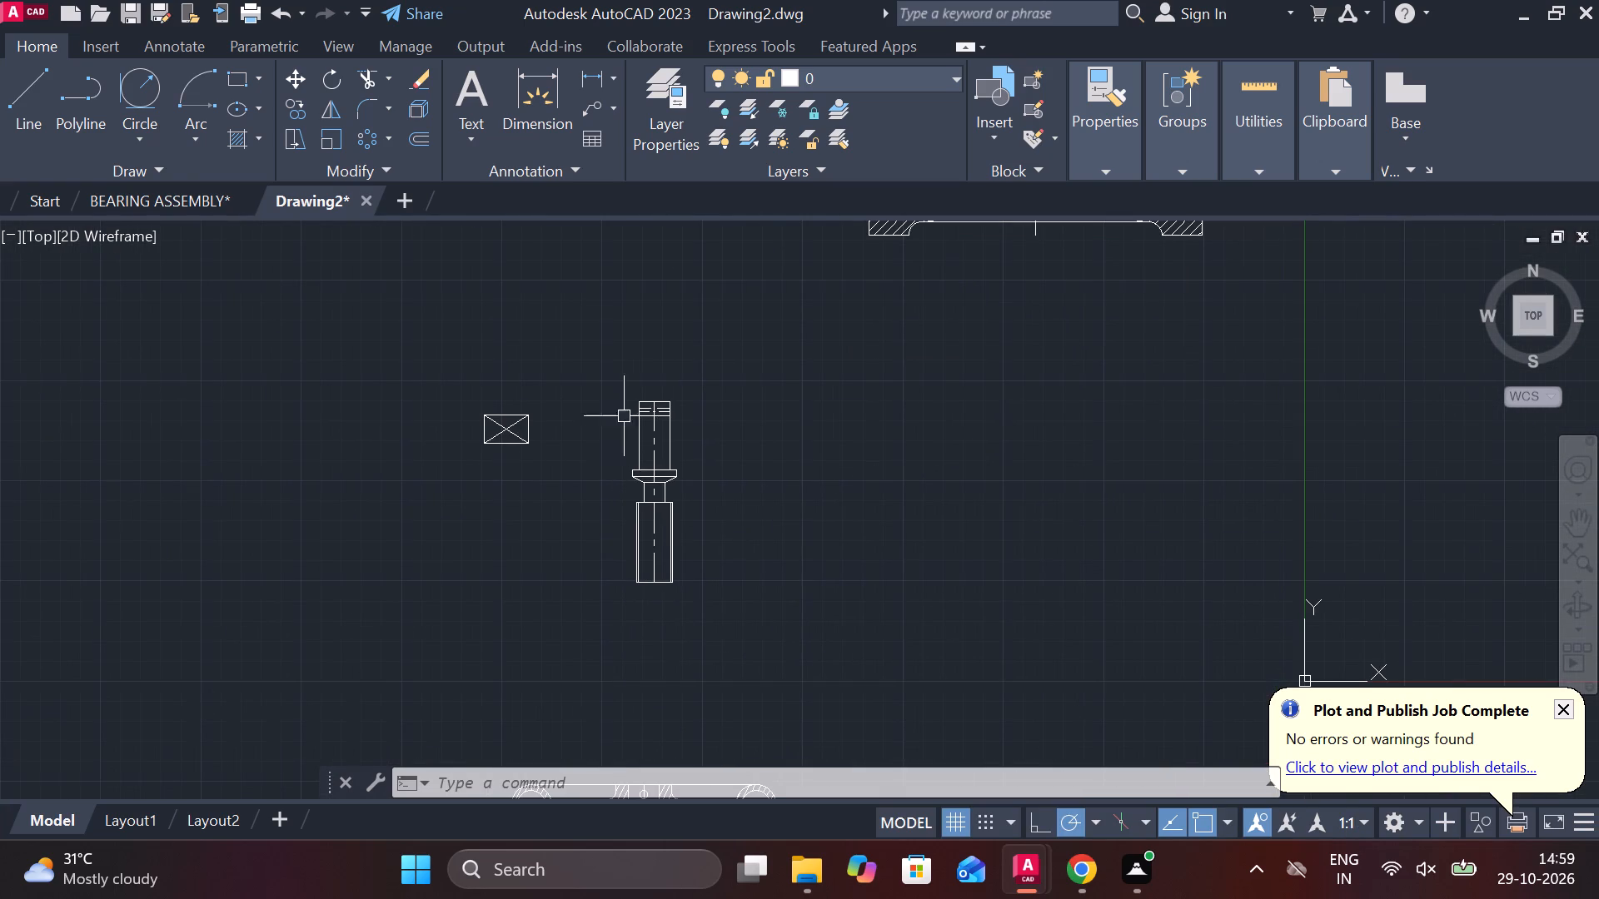
pyautogui.moveTo(590, 378); pyautogui.dragTo(622, 561, button='middle')
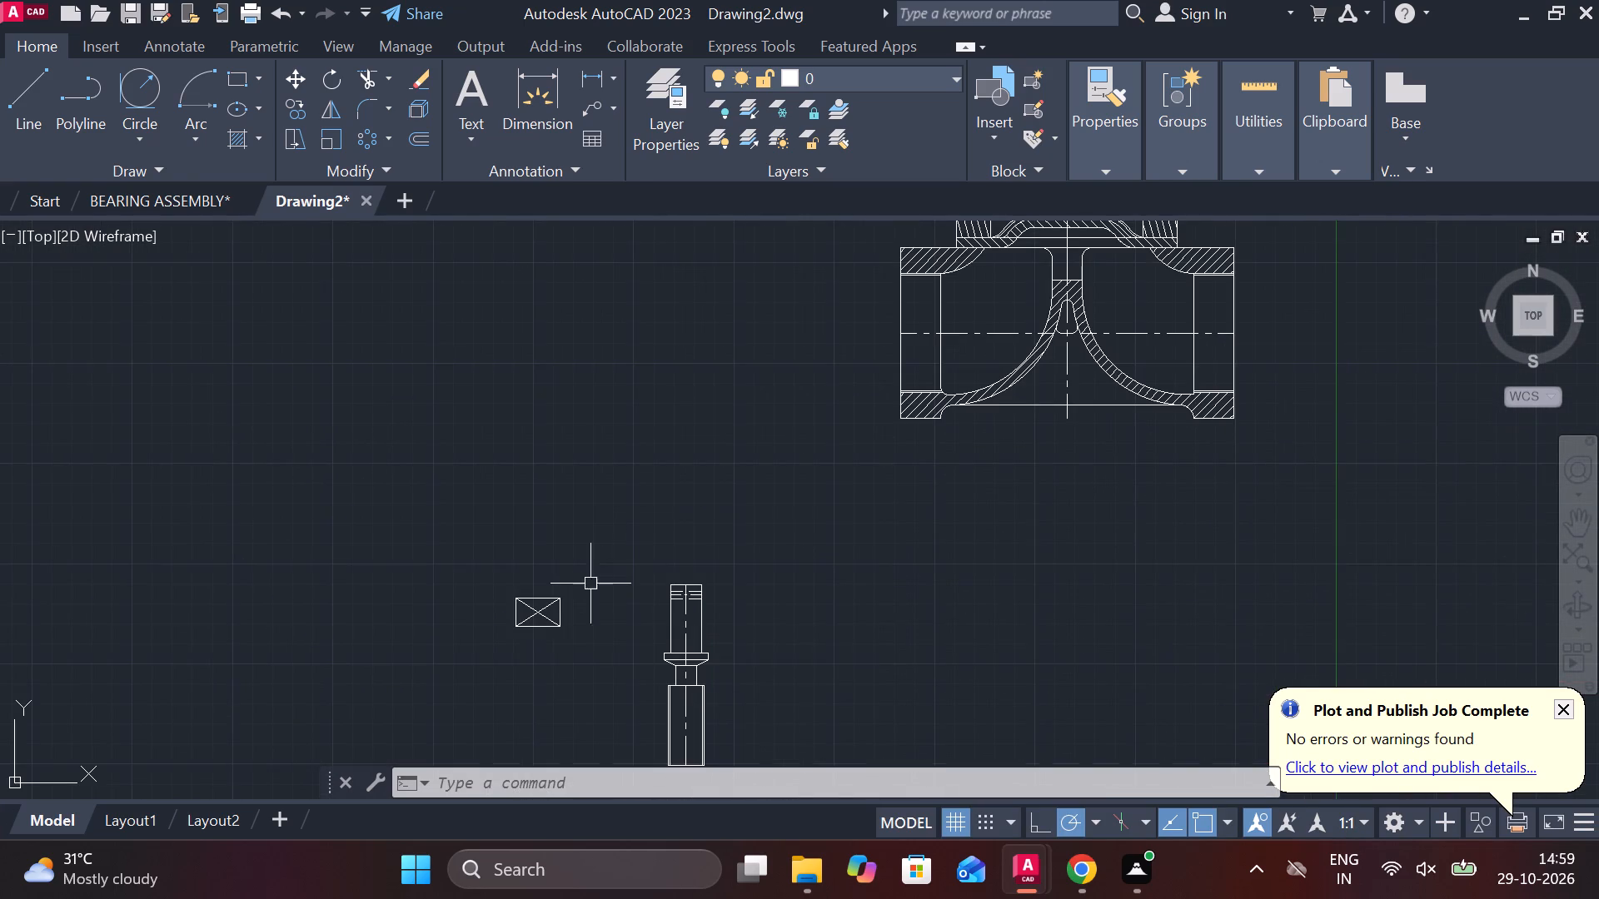
pyautogui.moveTo(844, 512); pyautogui.dragTo(793, 614, button='middle')
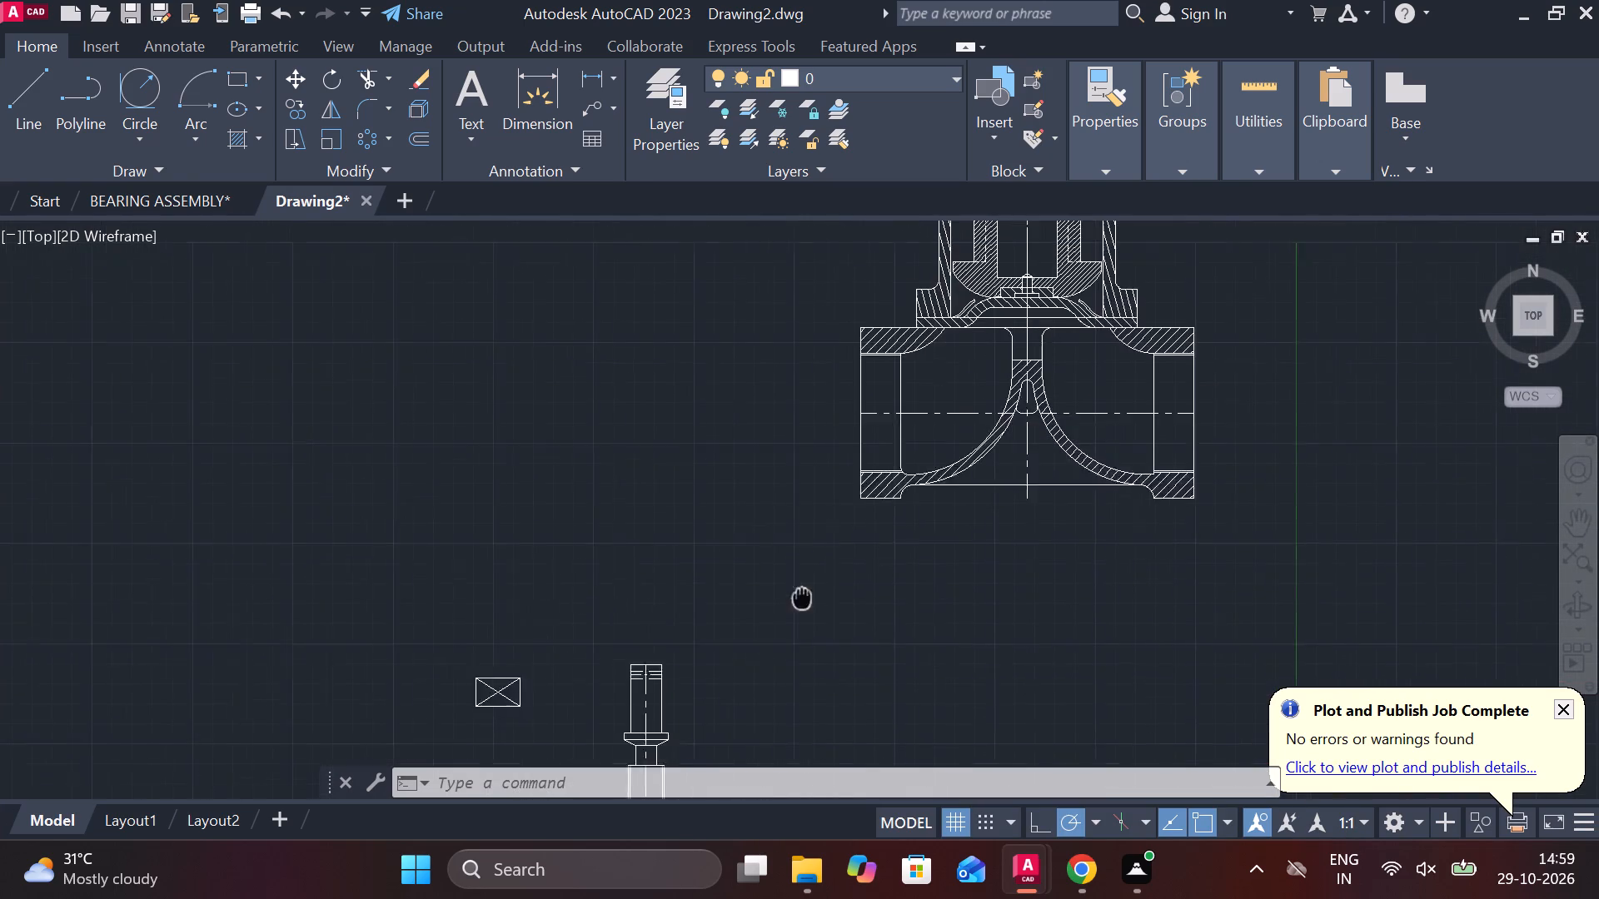
pyautogui.moveTo(793, 614); pyautogui.dragTo(793, 618, button='middle')
pyautogui.moveTo(859, 580); pyautogui.dragTo(814, 672, button='middle')
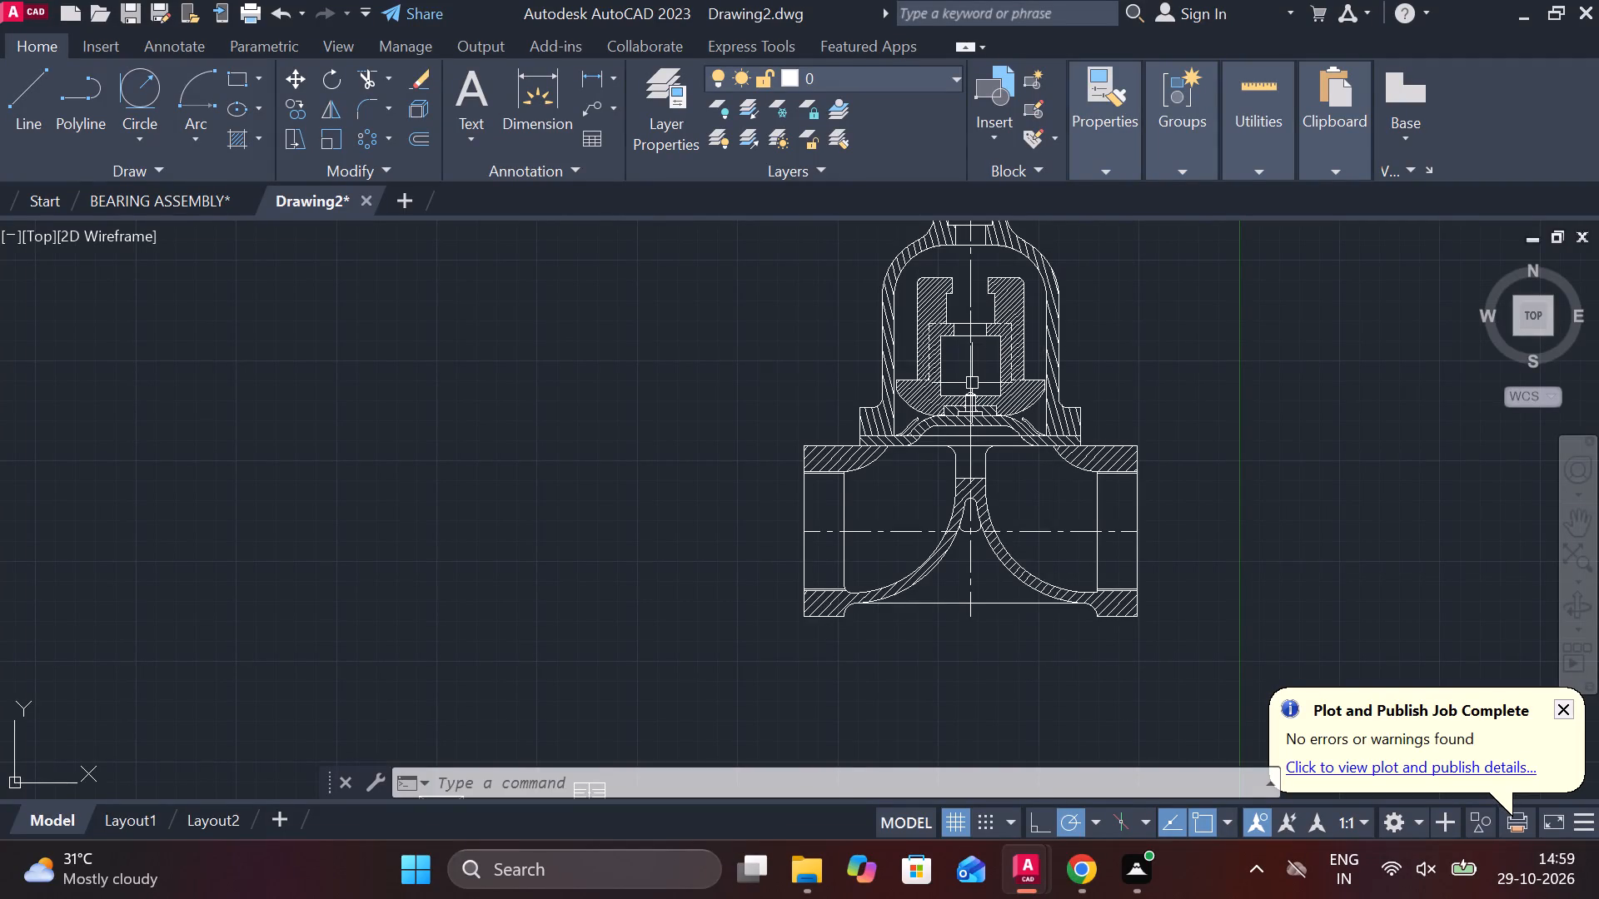
pyautogui.scroll(1, 911, 344)
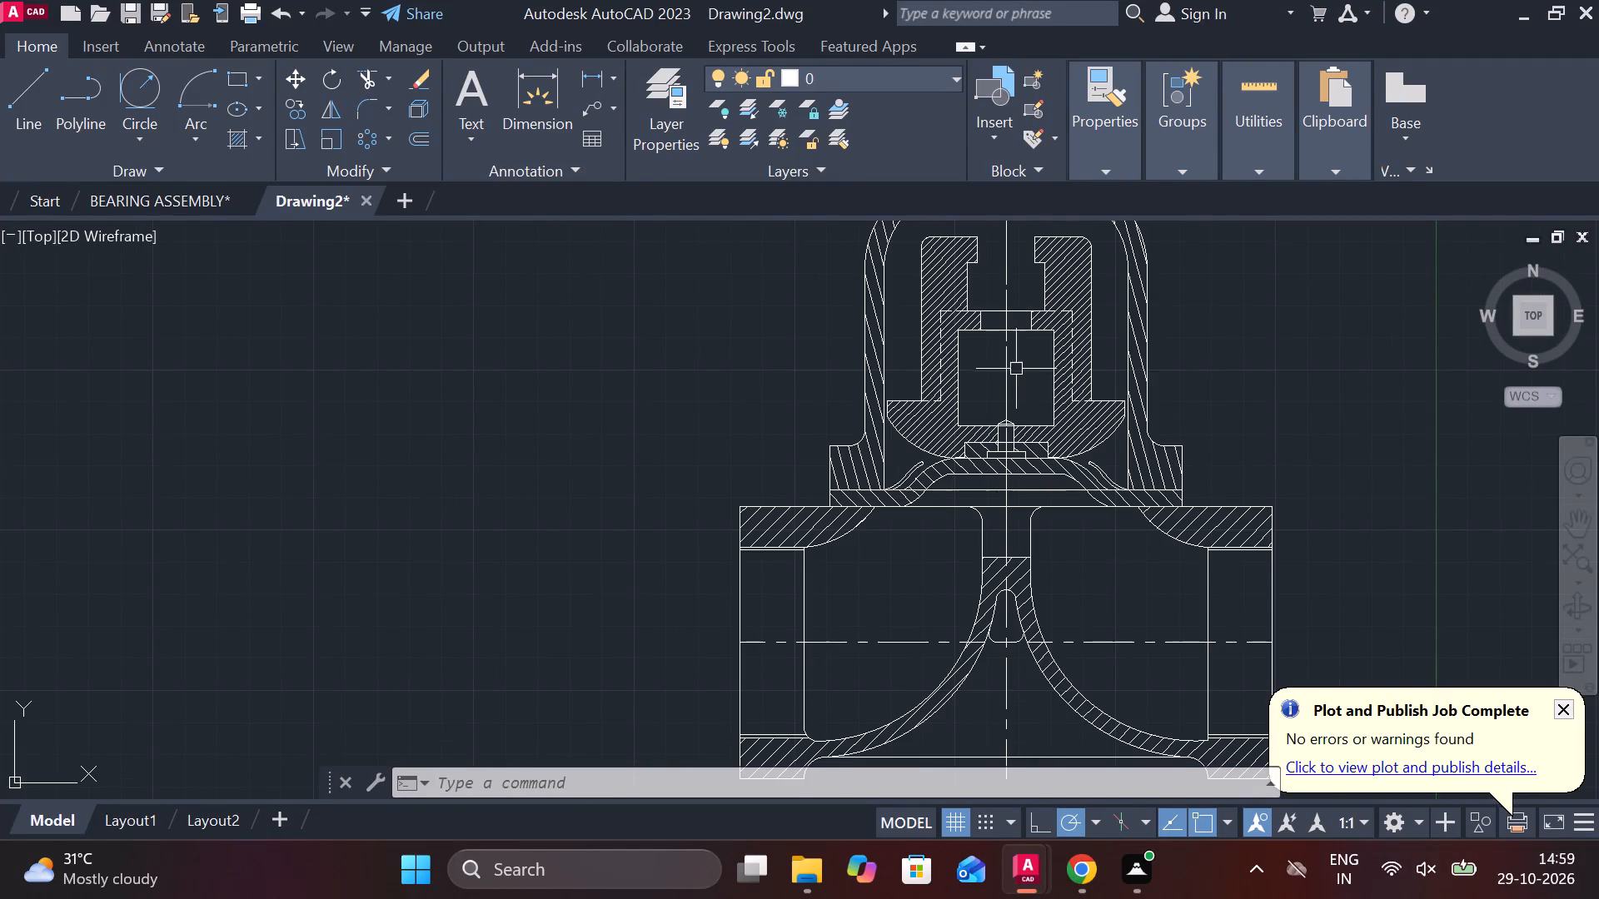
pyautogui.scroll(-1, 989, 462)
pyautogui.moveTo(729, 600); pyautogui.dragTo(776, 302, button='middle')
pyautogui.click(432, 494)
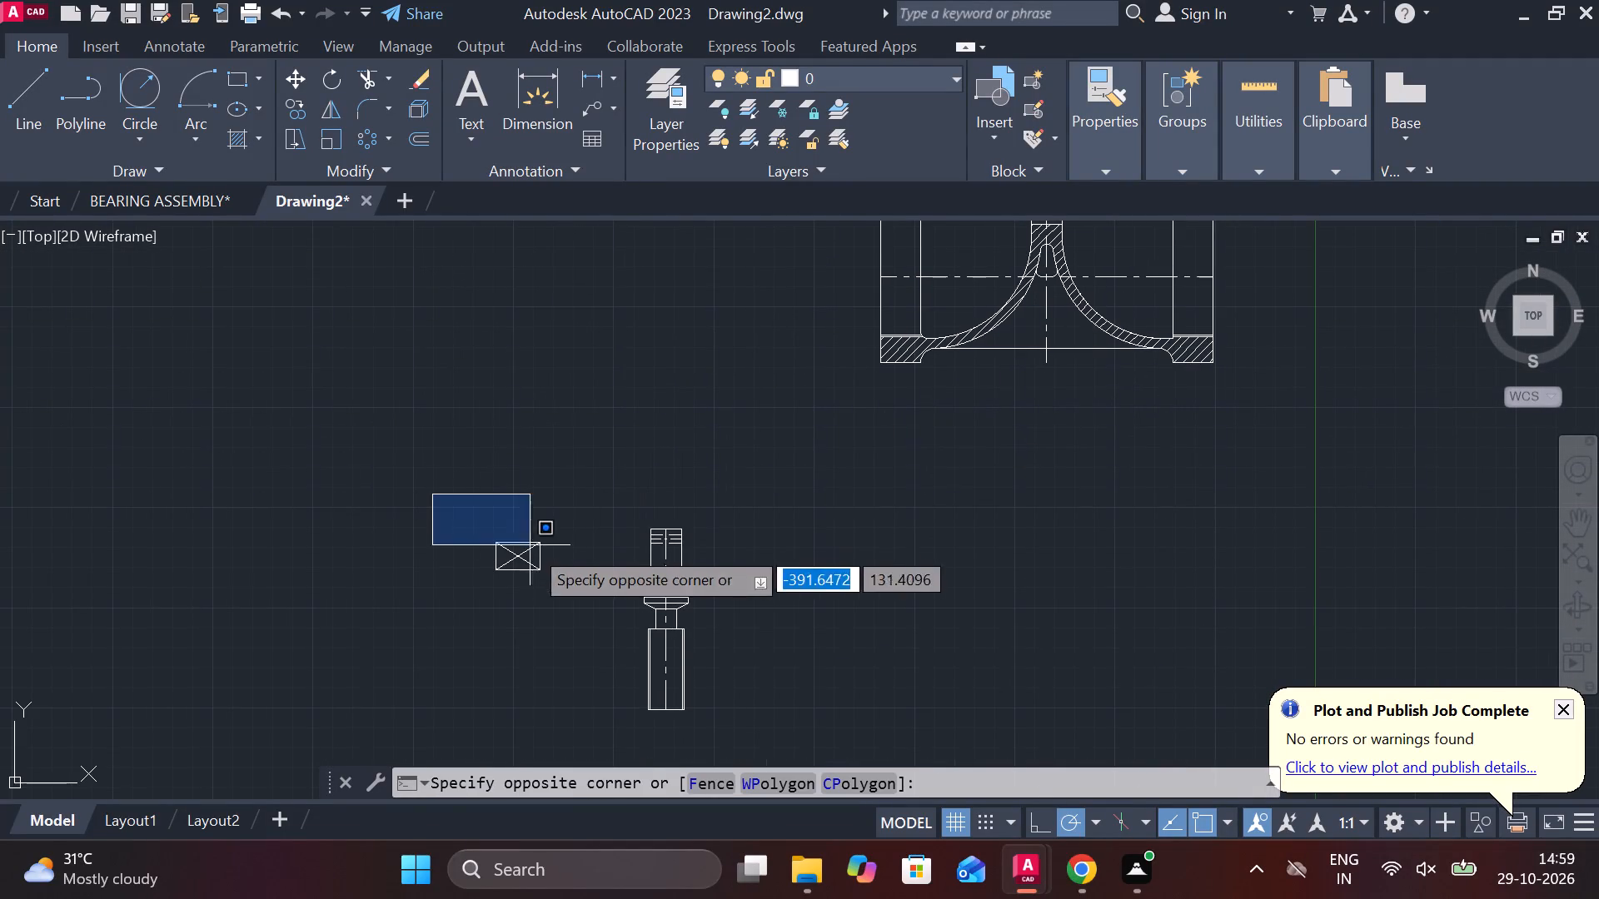
pyautogui.click(571, 615)
pyautogui.press('m')
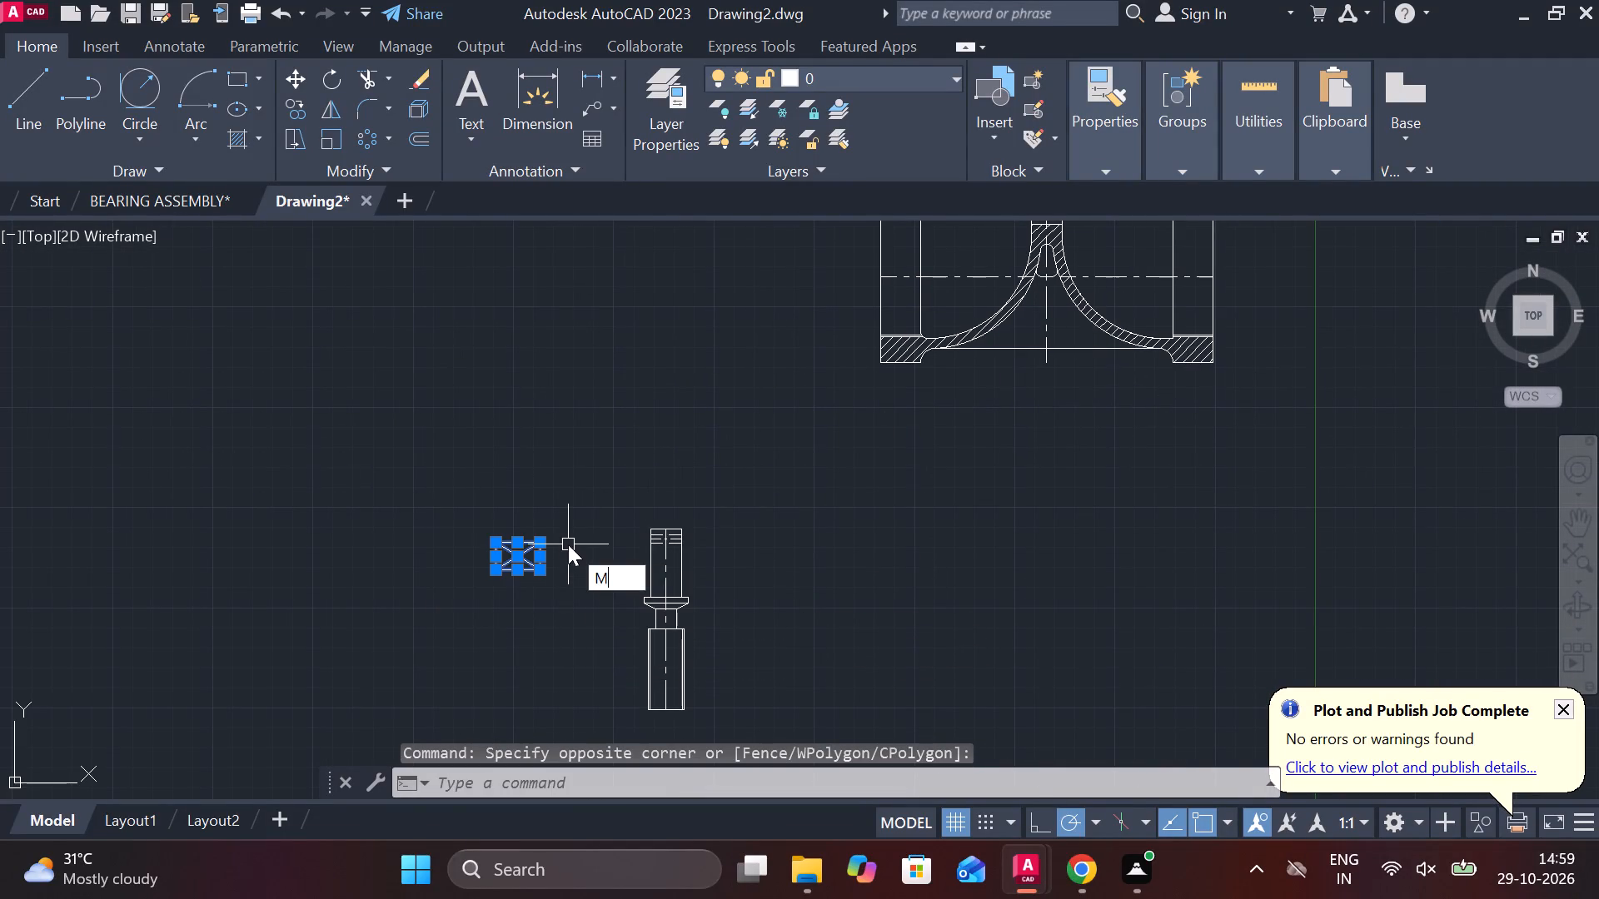
pyautogui.press('Return')
pyautogui.scroll(3, 501, 536)
pyautogui.click(559, 688)
pyautogui.scroll(-3, 602, 579)
pyautogui.moveTo(851, 502); pyautogui.dragTo(555, 833, button='middle')
pyautogui.scroll(2, 795, 398)
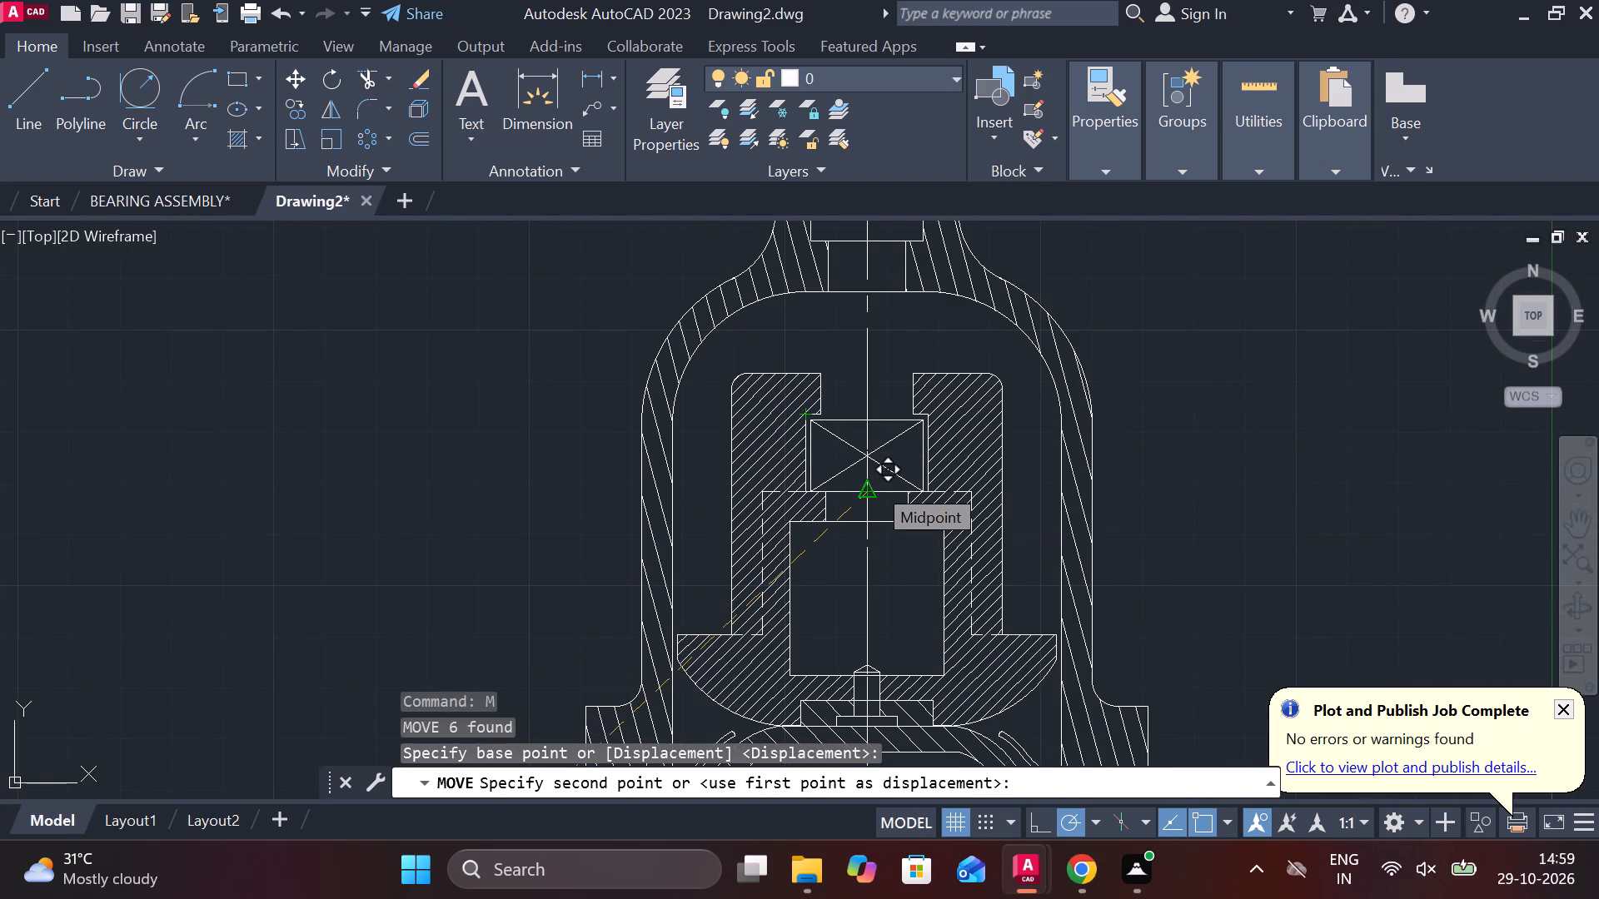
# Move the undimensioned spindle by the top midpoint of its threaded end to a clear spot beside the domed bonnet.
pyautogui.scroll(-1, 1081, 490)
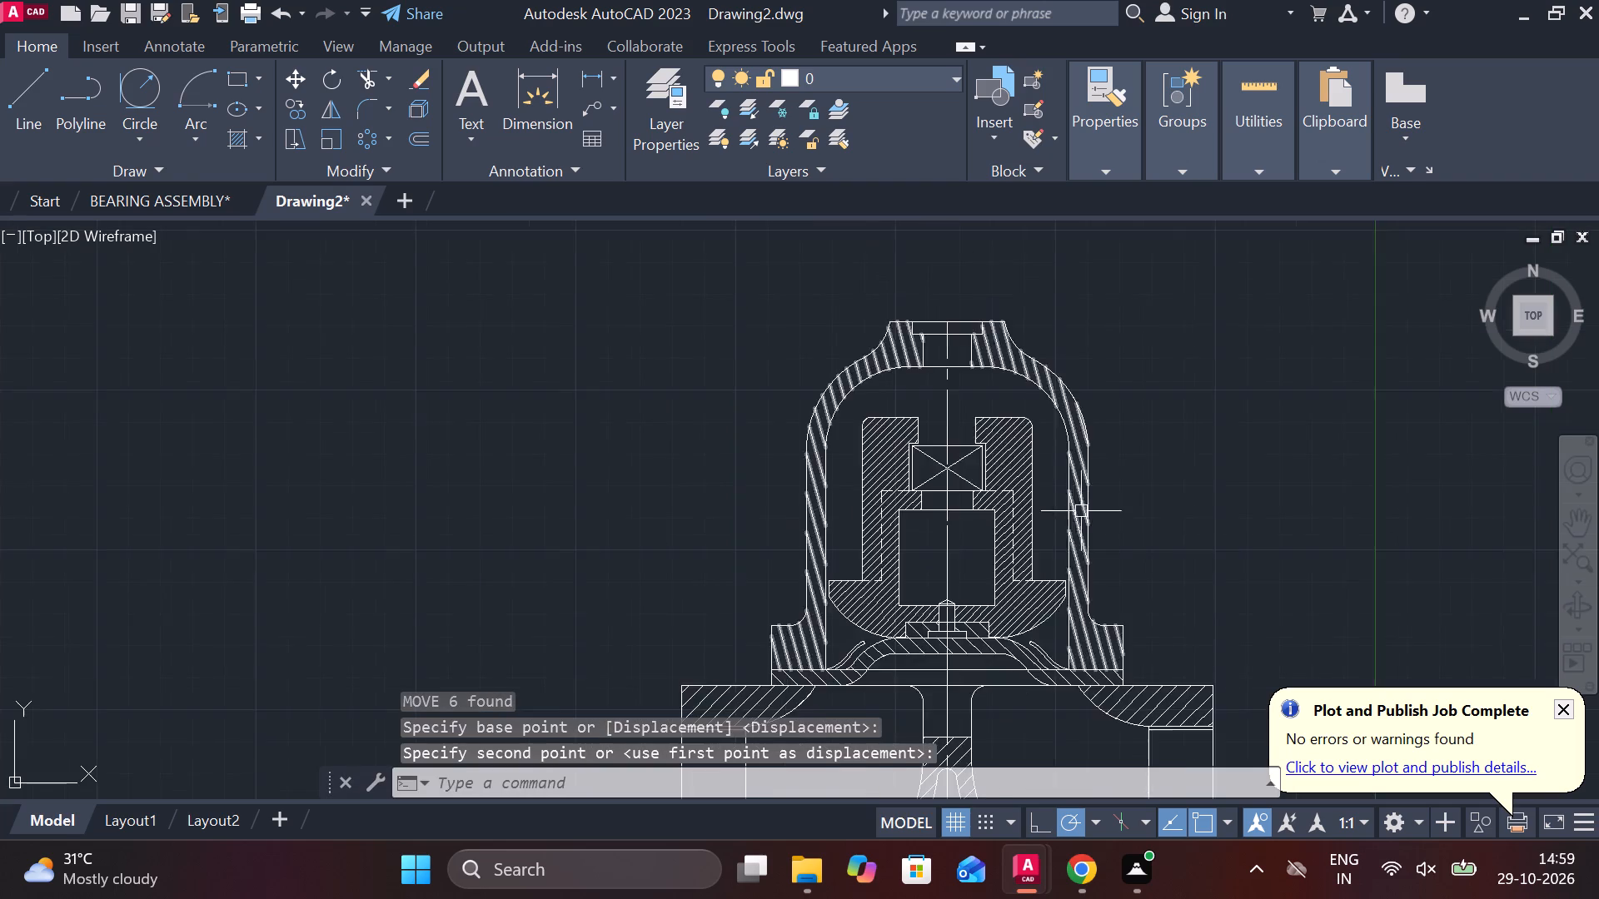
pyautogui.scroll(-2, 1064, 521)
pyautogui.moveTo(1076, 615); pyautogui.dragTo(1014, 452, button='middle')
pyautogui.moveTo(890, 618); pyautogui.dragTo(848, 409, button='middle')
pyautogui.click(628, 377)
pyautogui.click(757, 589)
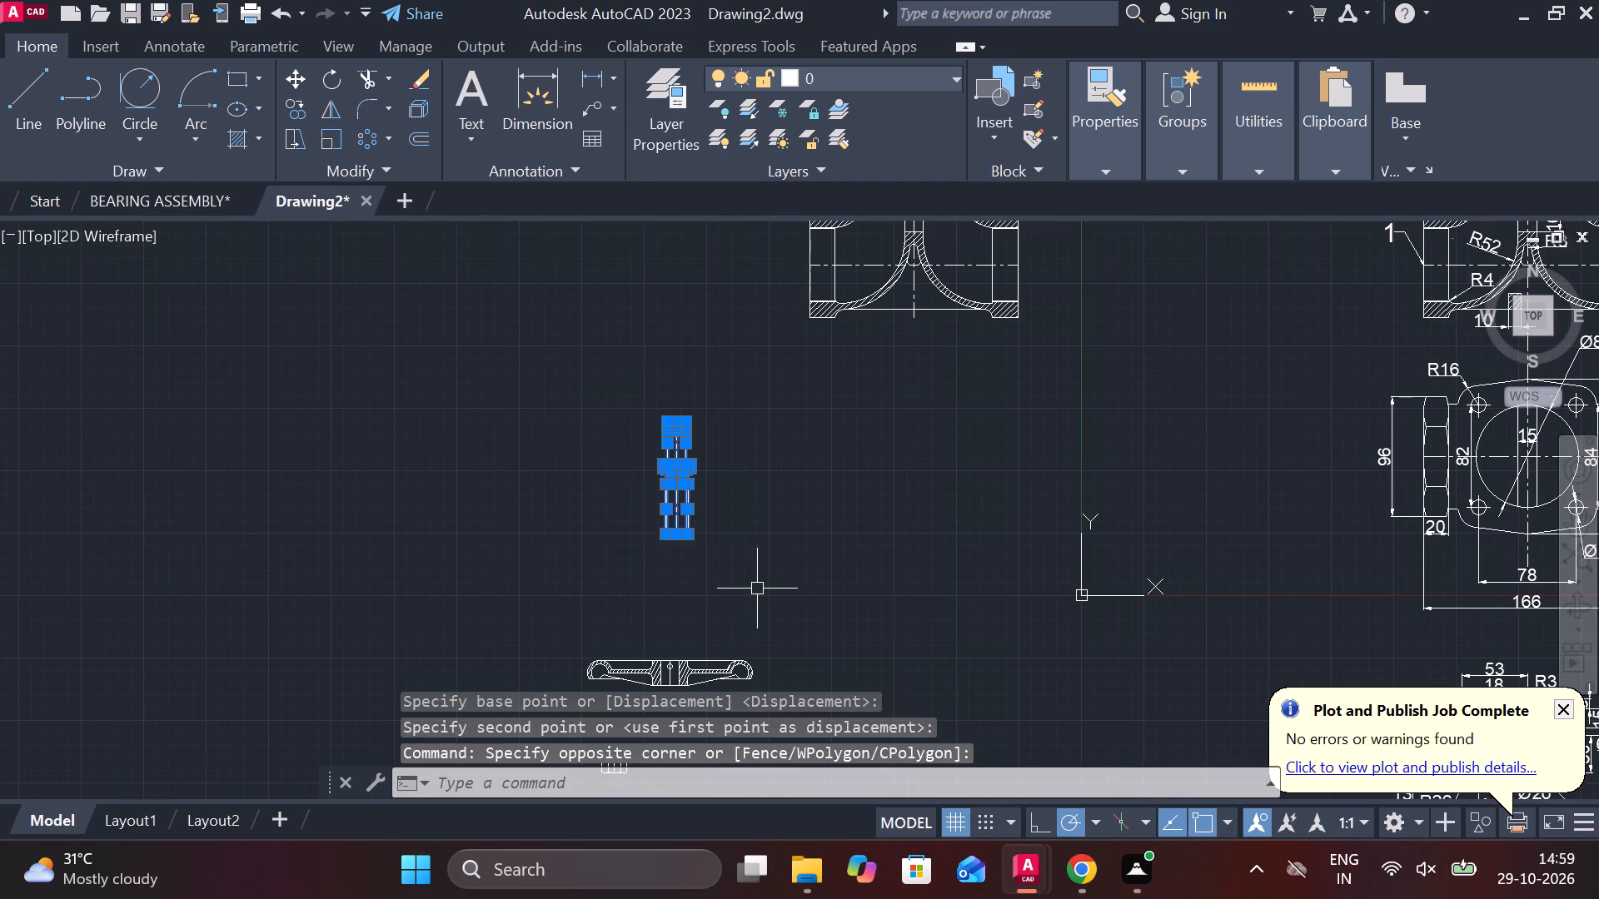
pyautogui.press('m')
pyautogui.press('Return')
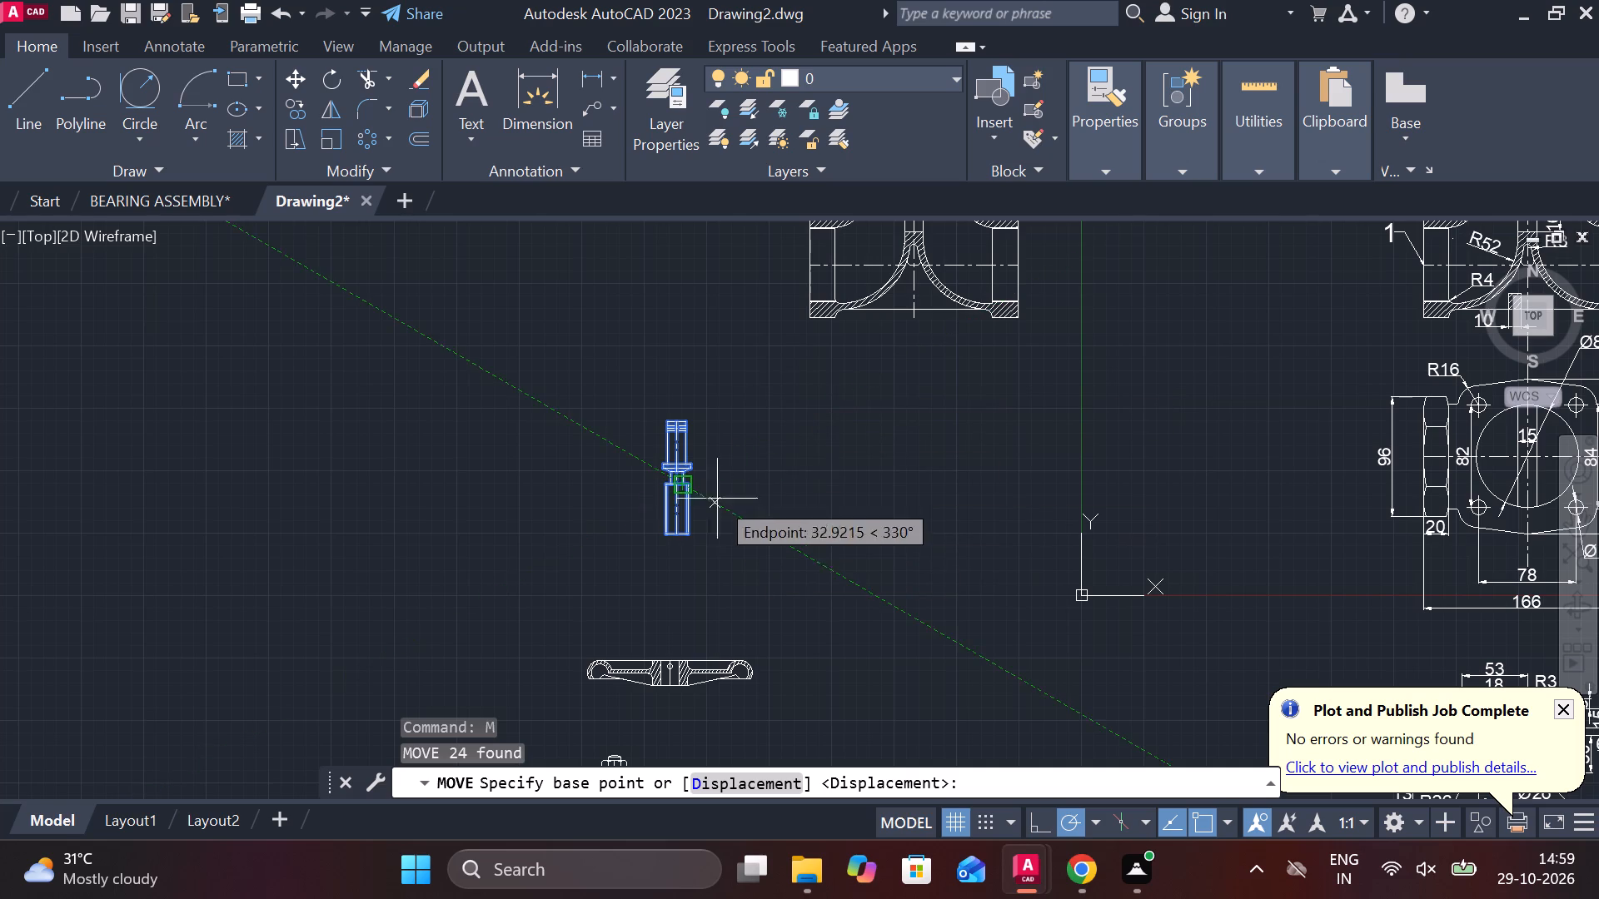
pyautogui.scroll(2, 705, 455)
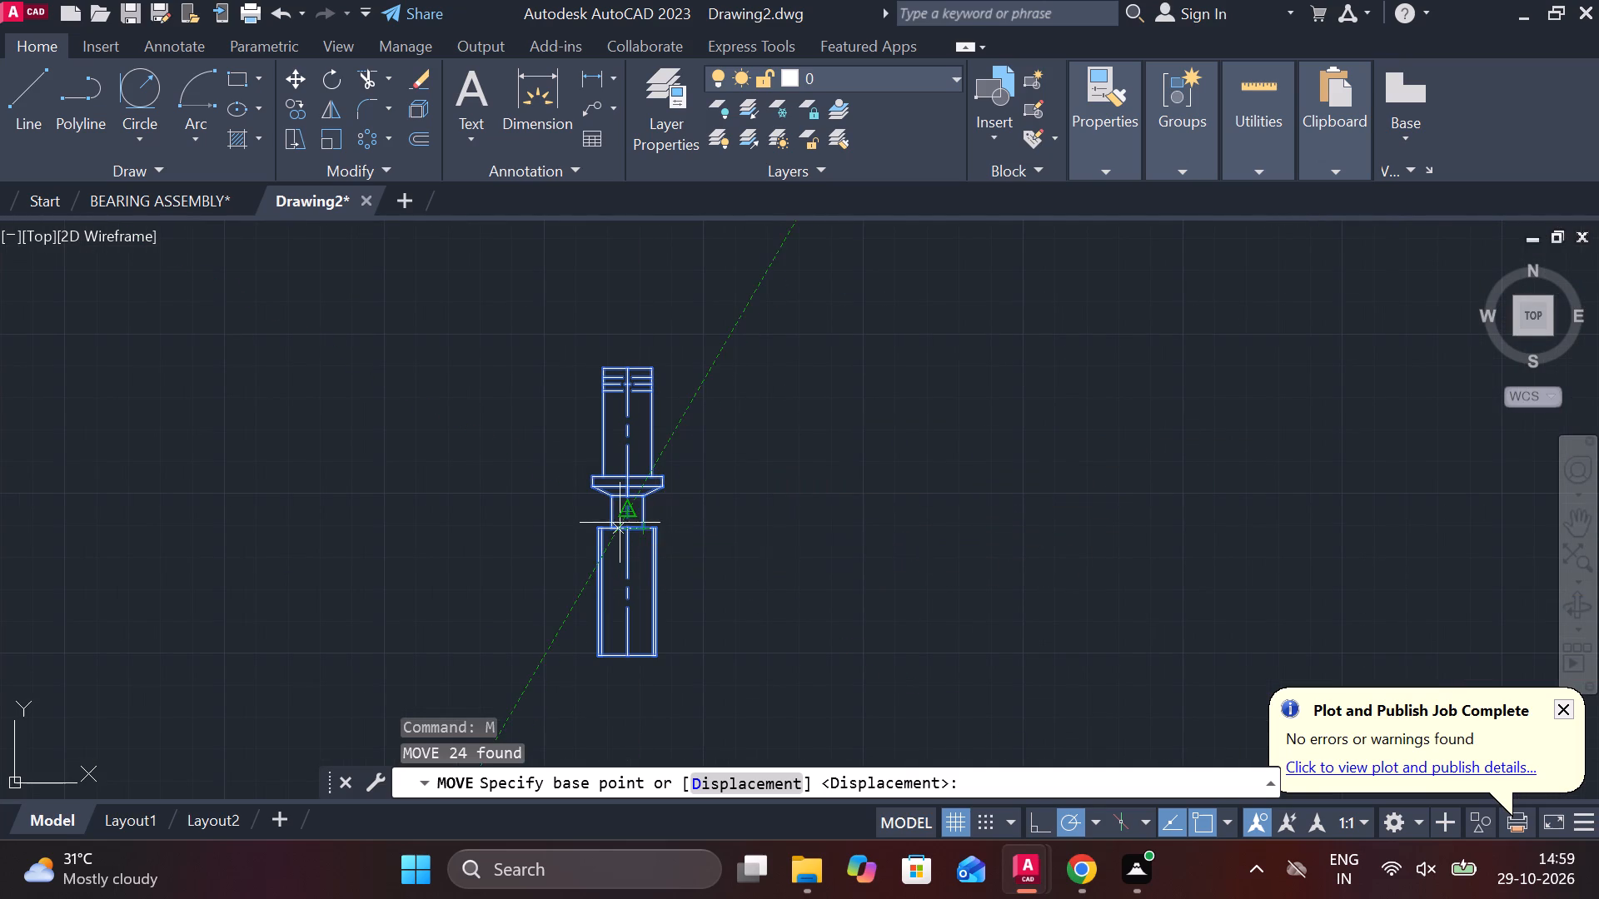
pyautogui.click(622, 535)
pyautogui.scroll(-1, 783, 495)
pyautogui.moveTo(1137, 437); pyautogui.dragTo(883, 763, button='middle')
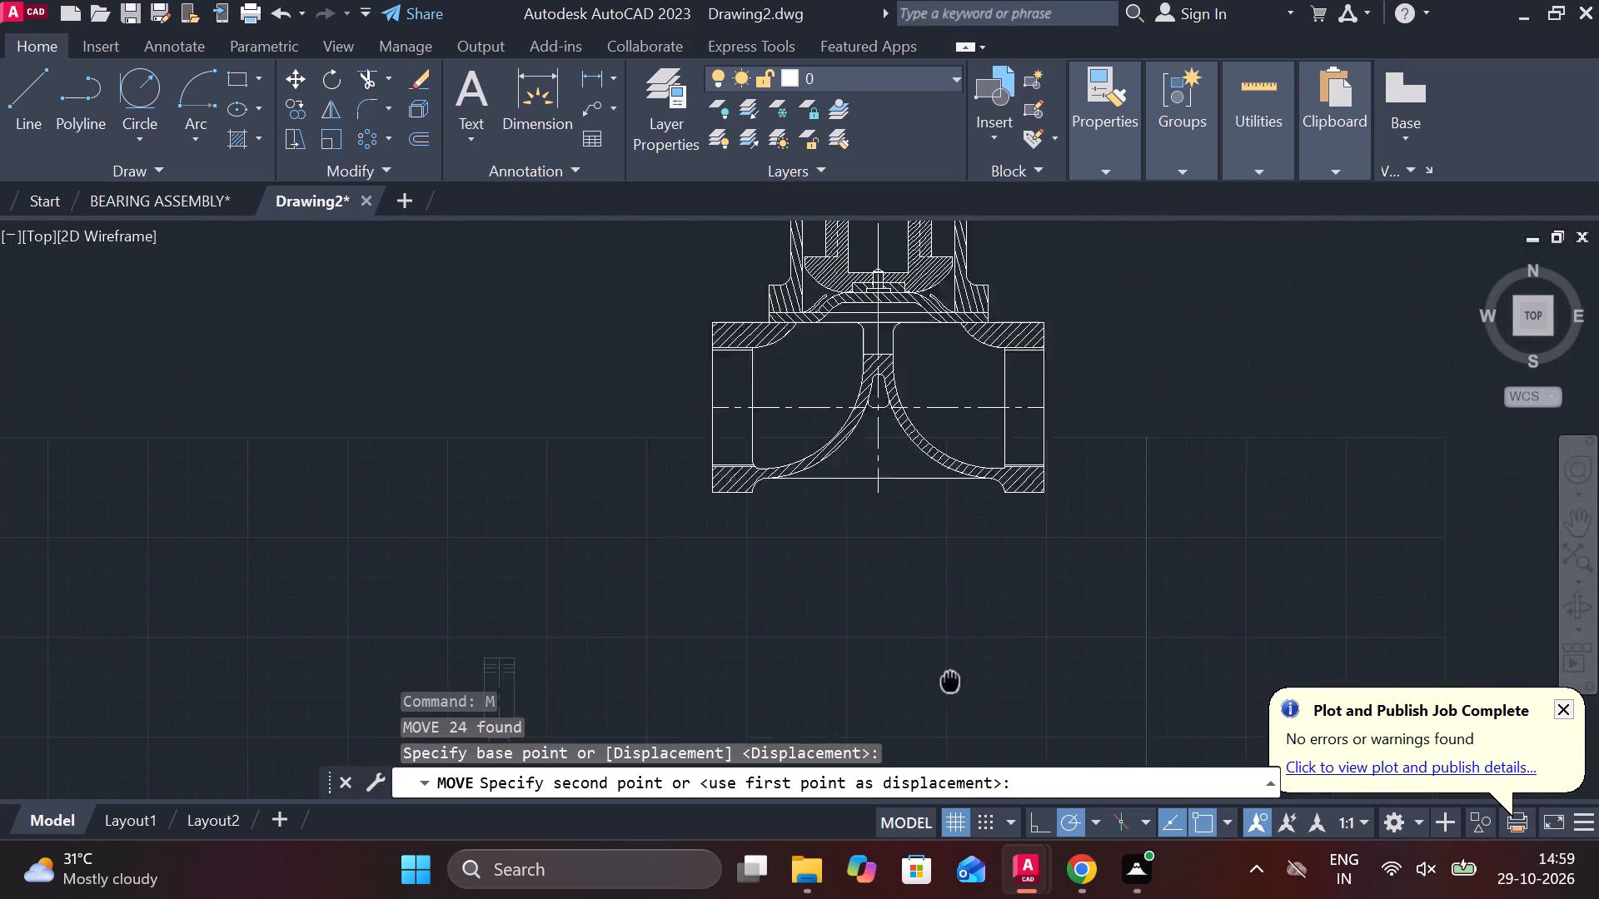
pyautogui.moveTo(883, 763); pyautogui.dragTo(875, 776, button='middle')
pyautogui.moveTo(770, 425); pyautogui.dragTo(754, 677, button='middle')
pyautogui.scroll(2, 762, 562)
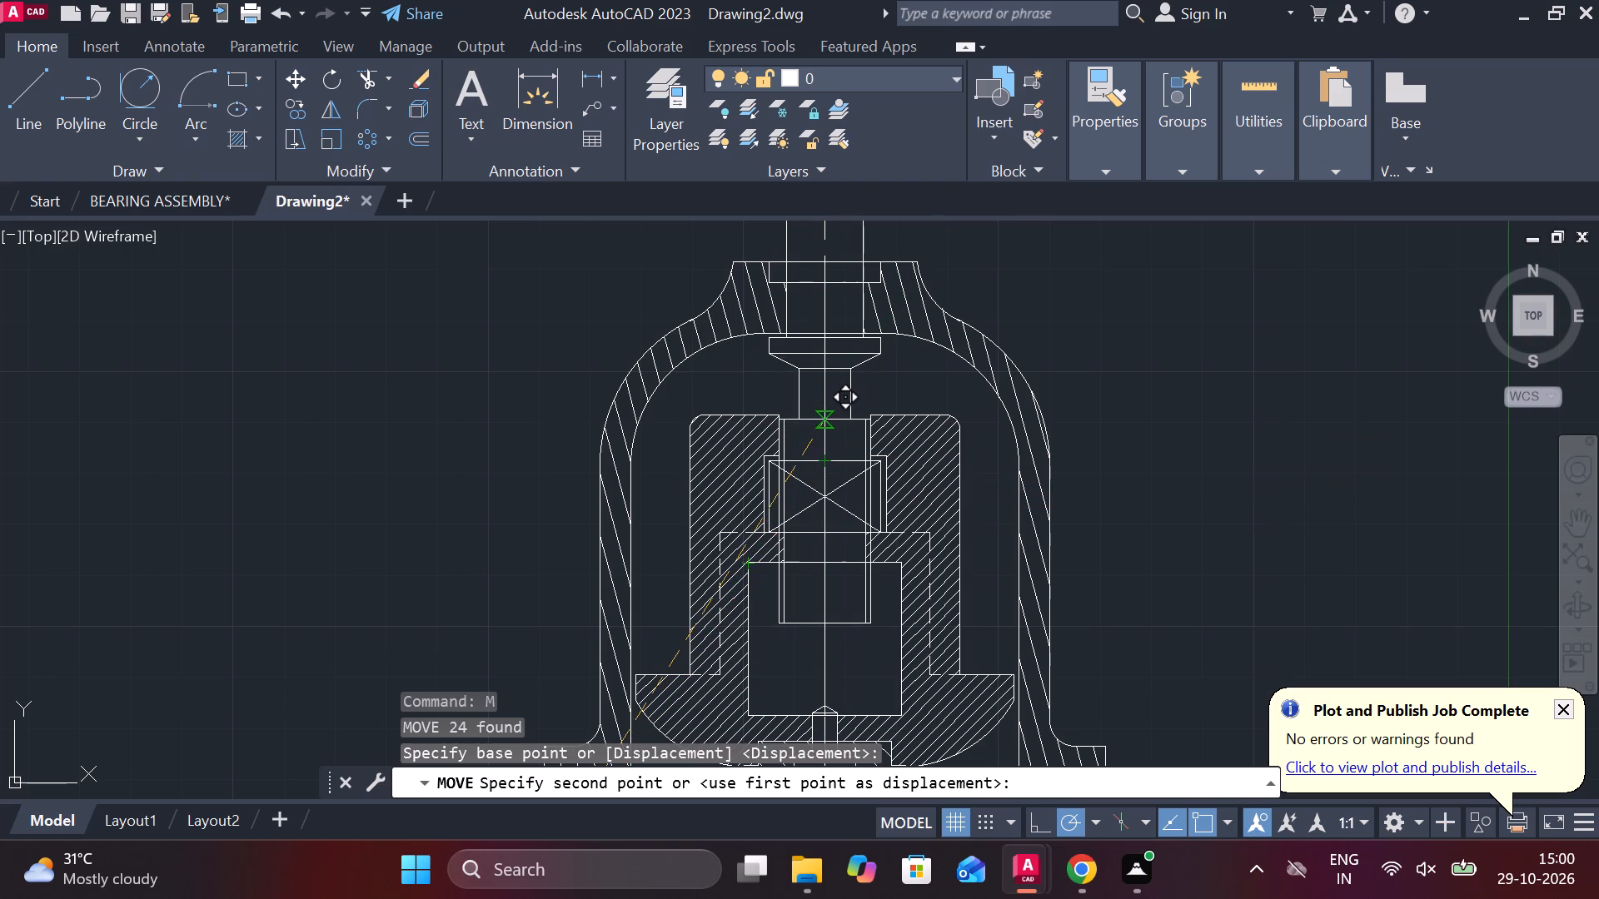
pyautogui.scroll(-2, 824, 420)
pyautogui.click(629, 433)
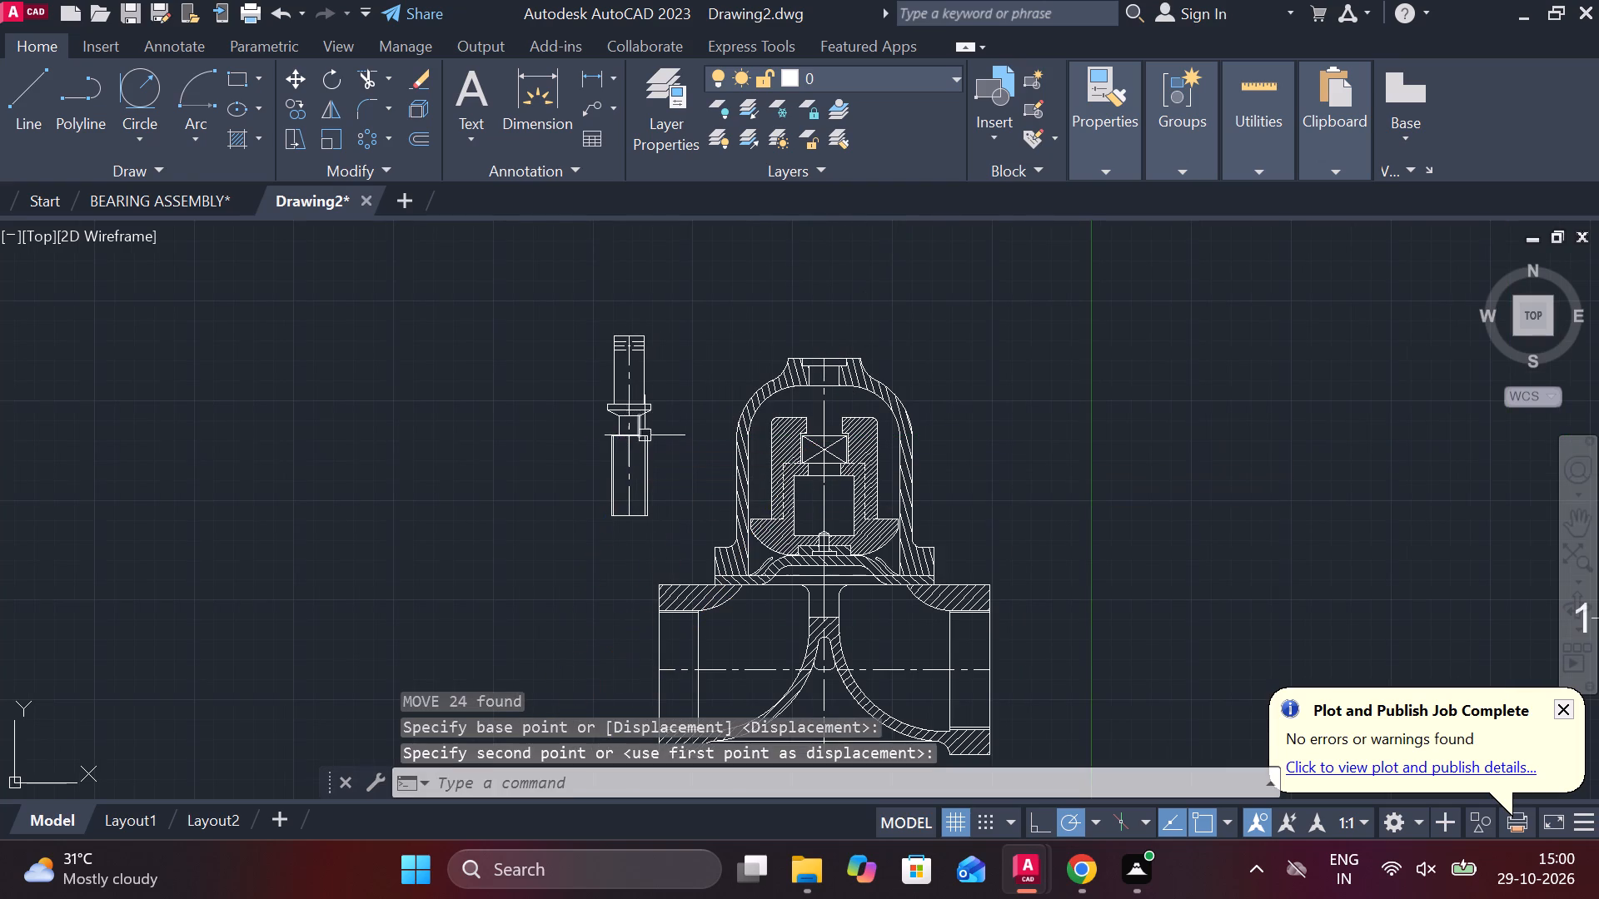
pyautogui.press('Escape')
# Move the spindle by its collar's top midpoint onto the midpoint of the bonnet's inner crown, passing it through the bonnet's bore.
pyautogui.click(550, 298)
pyautogui.click(695, 521)
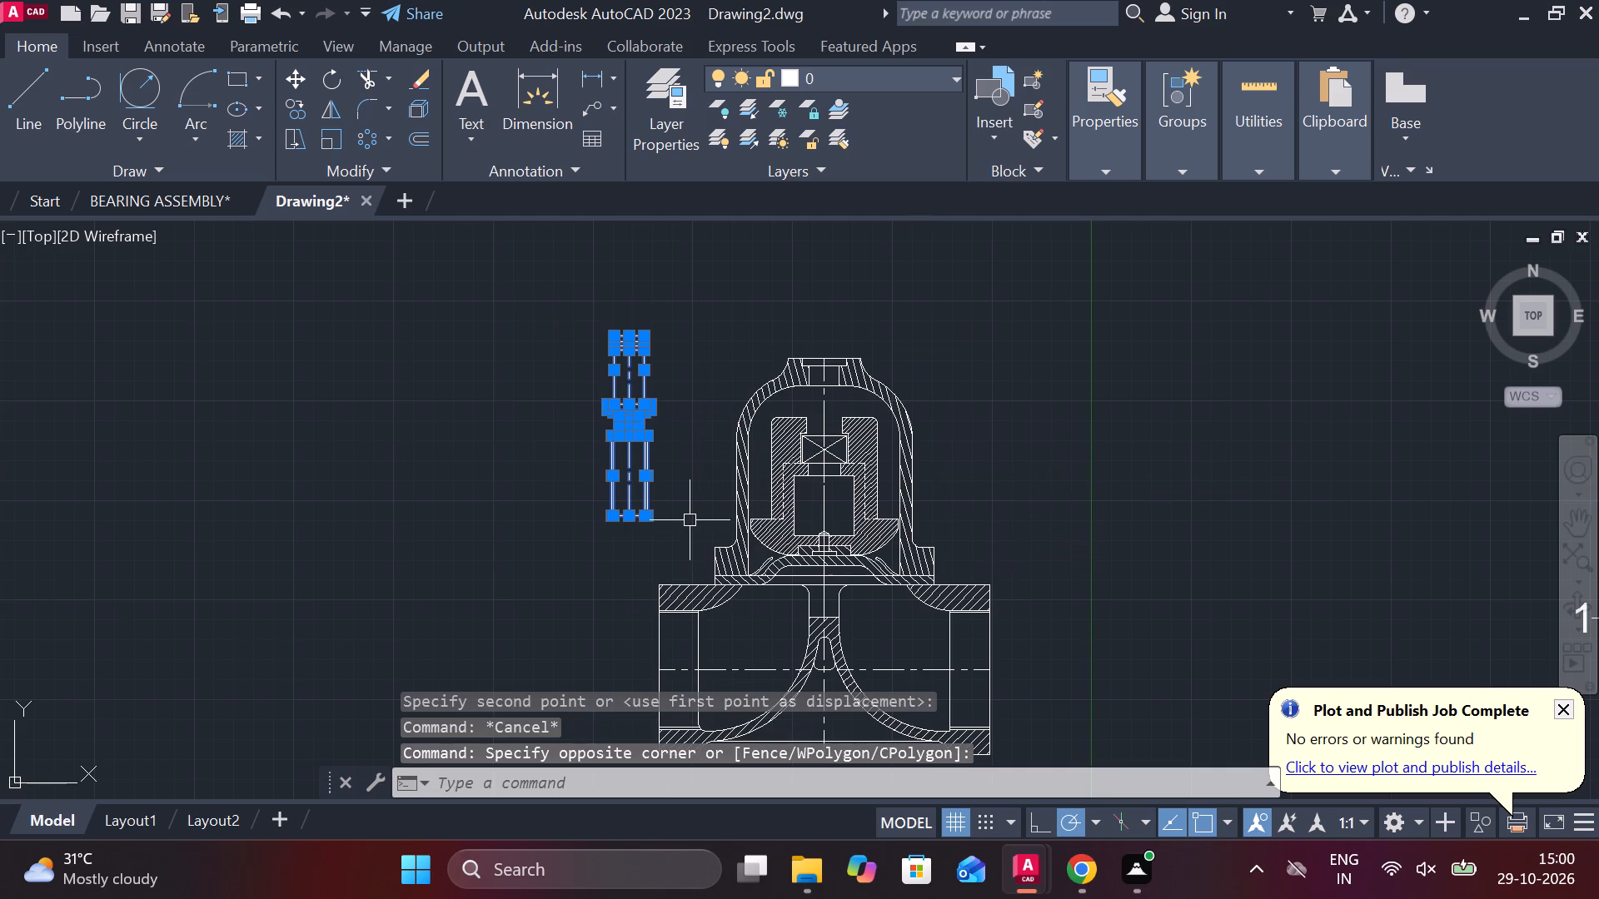
pyautogui.press('m')
pyautogui.press('Return')
pyautogui.scroll(2, 592, 399)
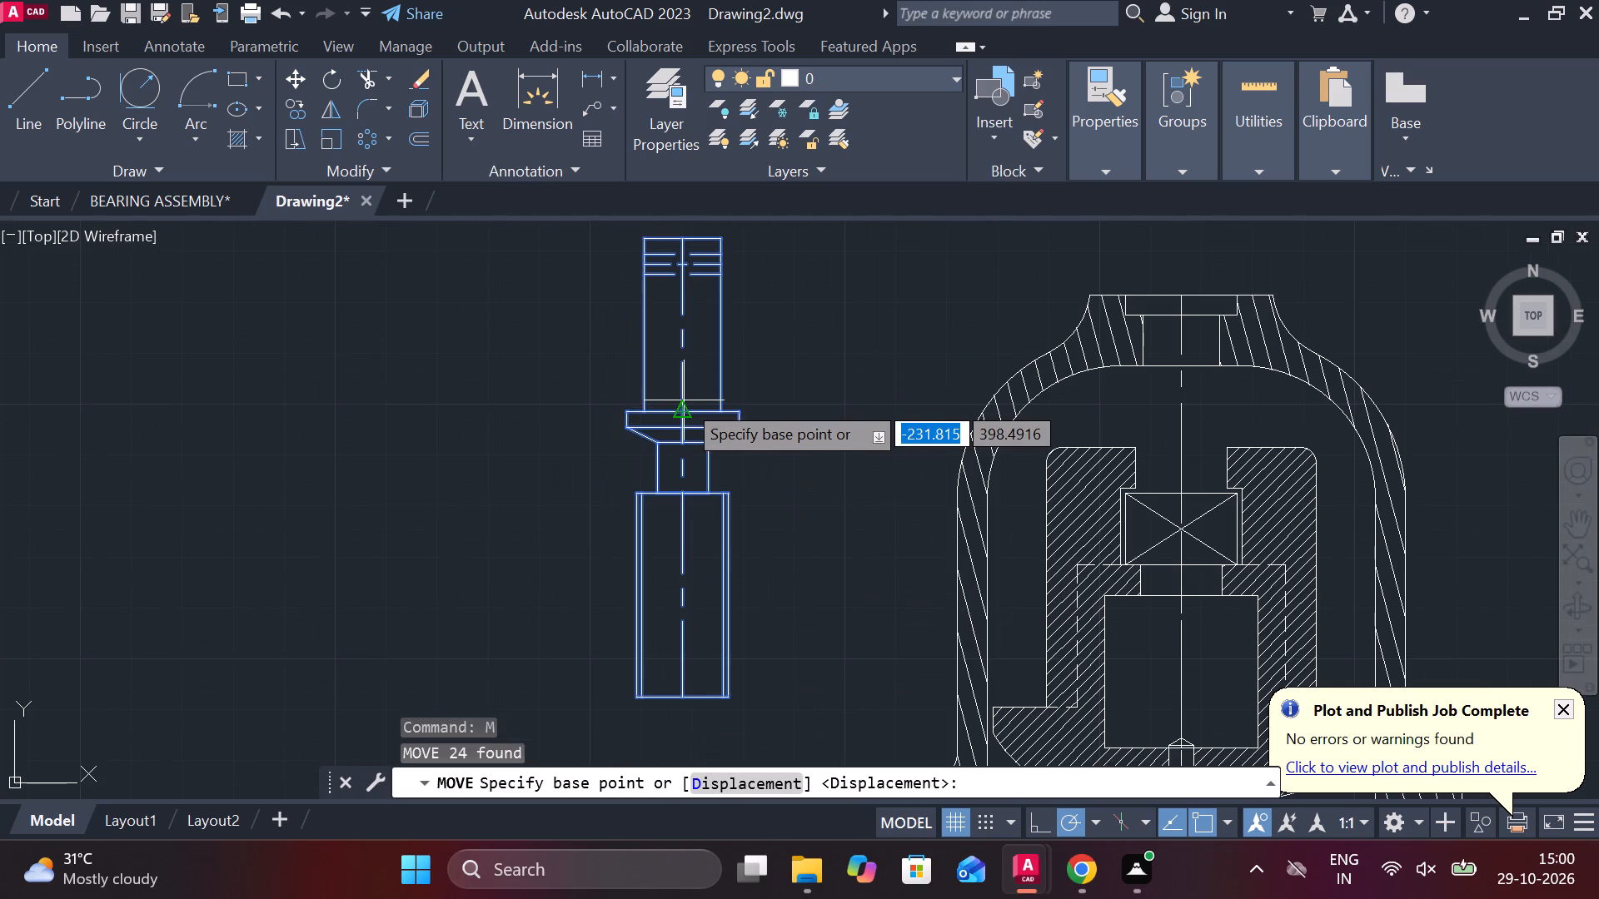
pyautogui.click(684, 400)
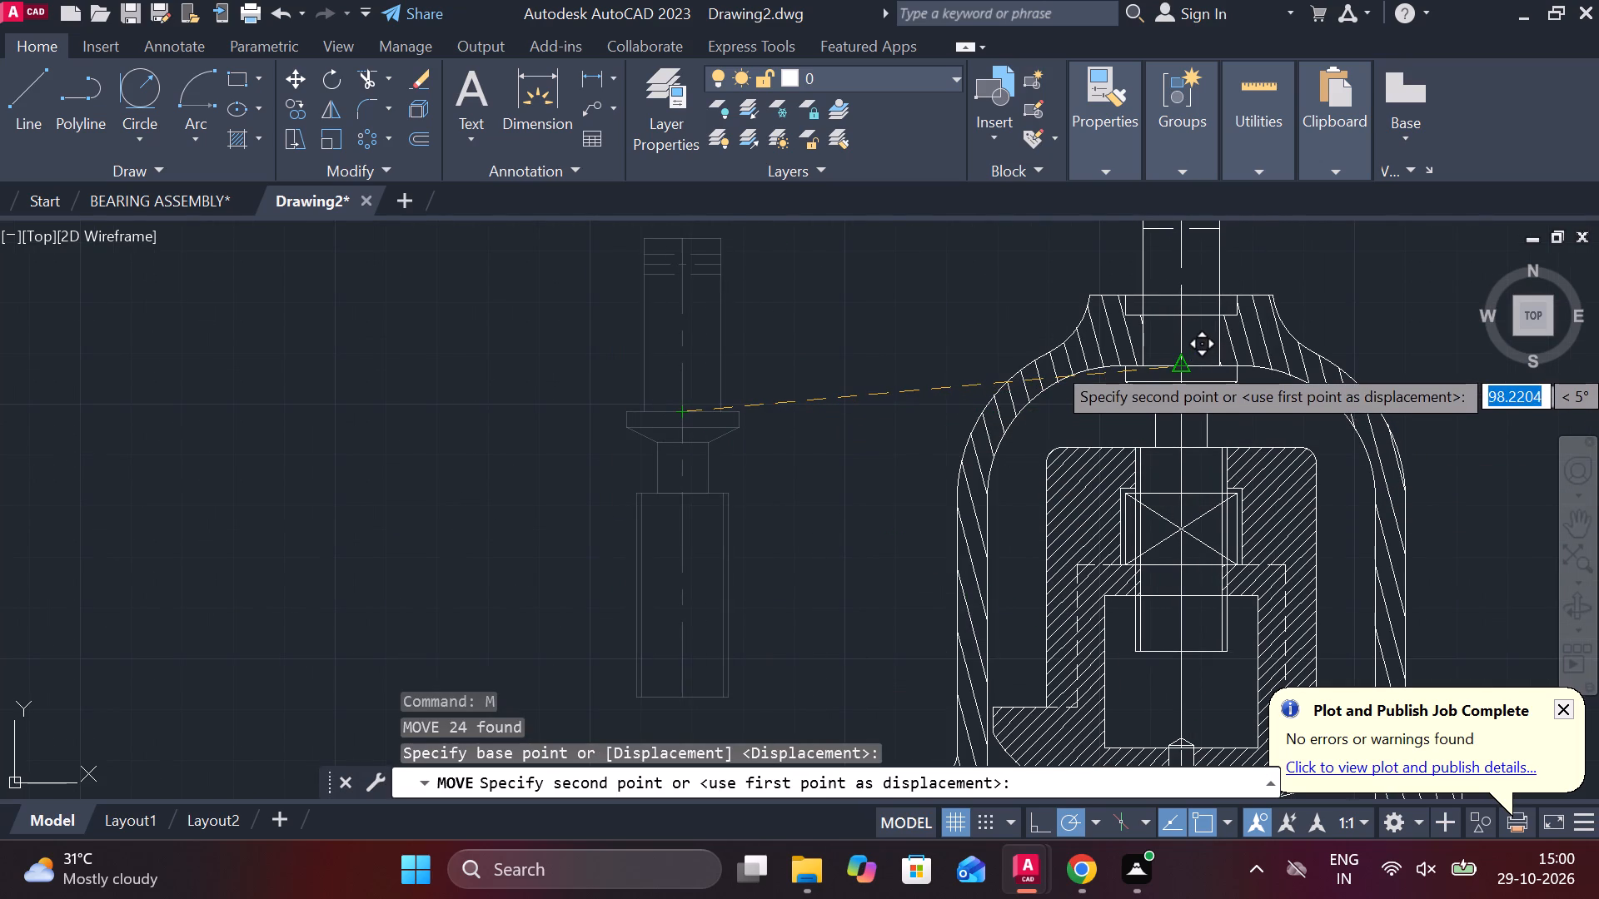
pyautogui.click(1183, 363)
# Move the undimensioned handwheel section by its hub pin-hole centre onto the spindle's axis at the middle cross line near its top end.
pyautogui.scroll(-1, 1263, 452)
pyautogui.moveTo(1315, 495); pyautogui.dragTo(1213, 495, button='middle')
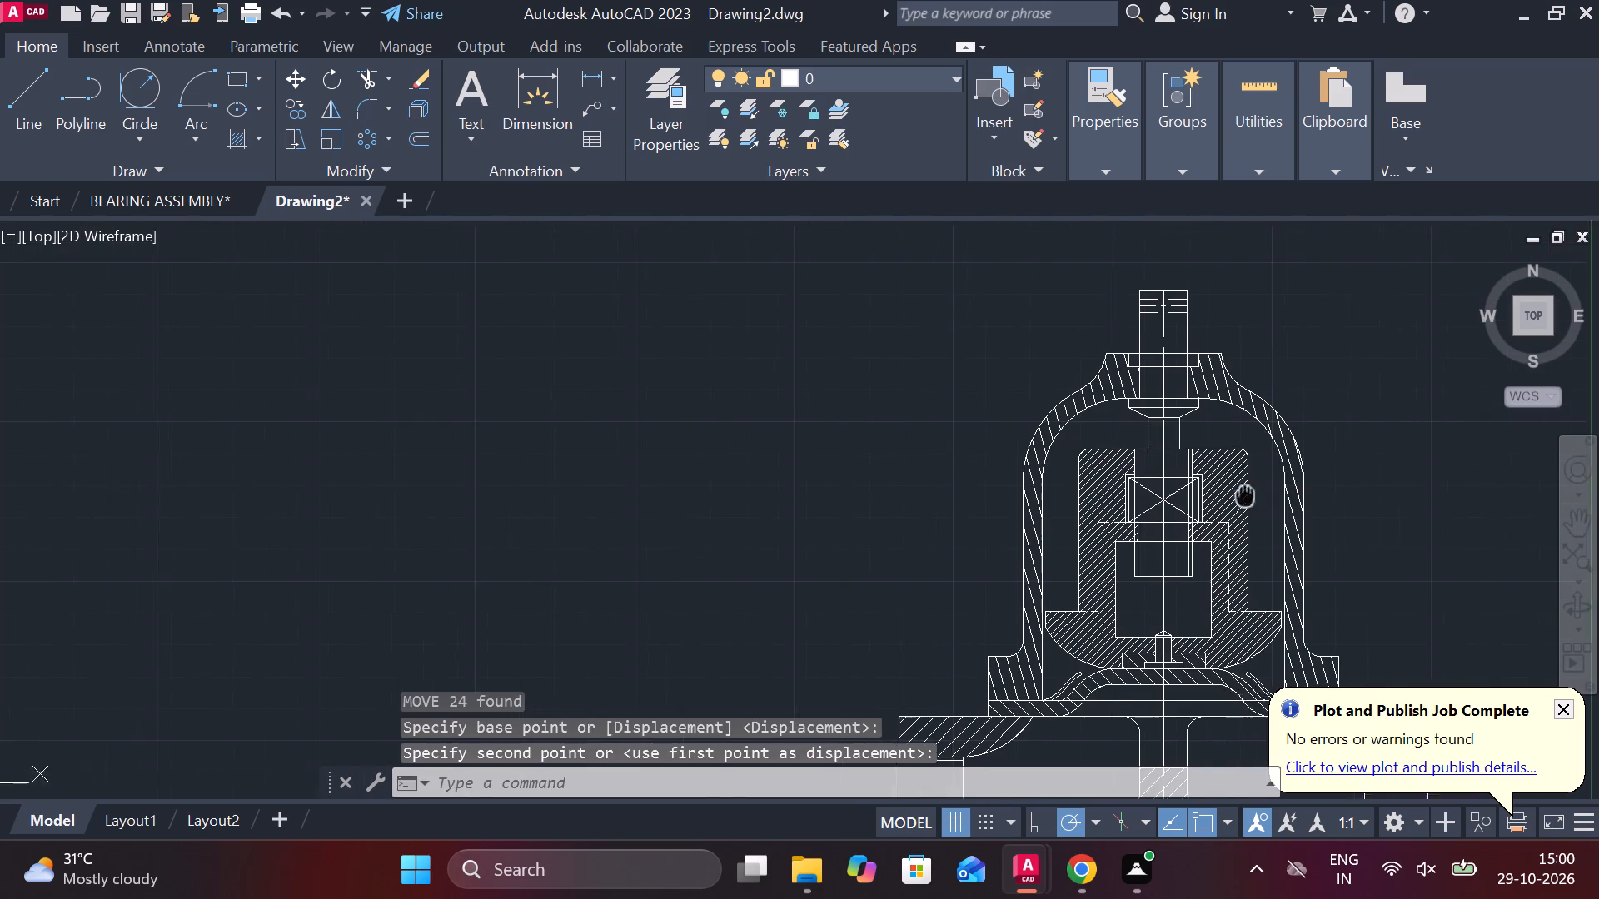
pyautogui.moveTo(1213, 495); pyautogui.dragTo(814, 498, button='middle')
pyautogui.scroll(-1, 857, 507)
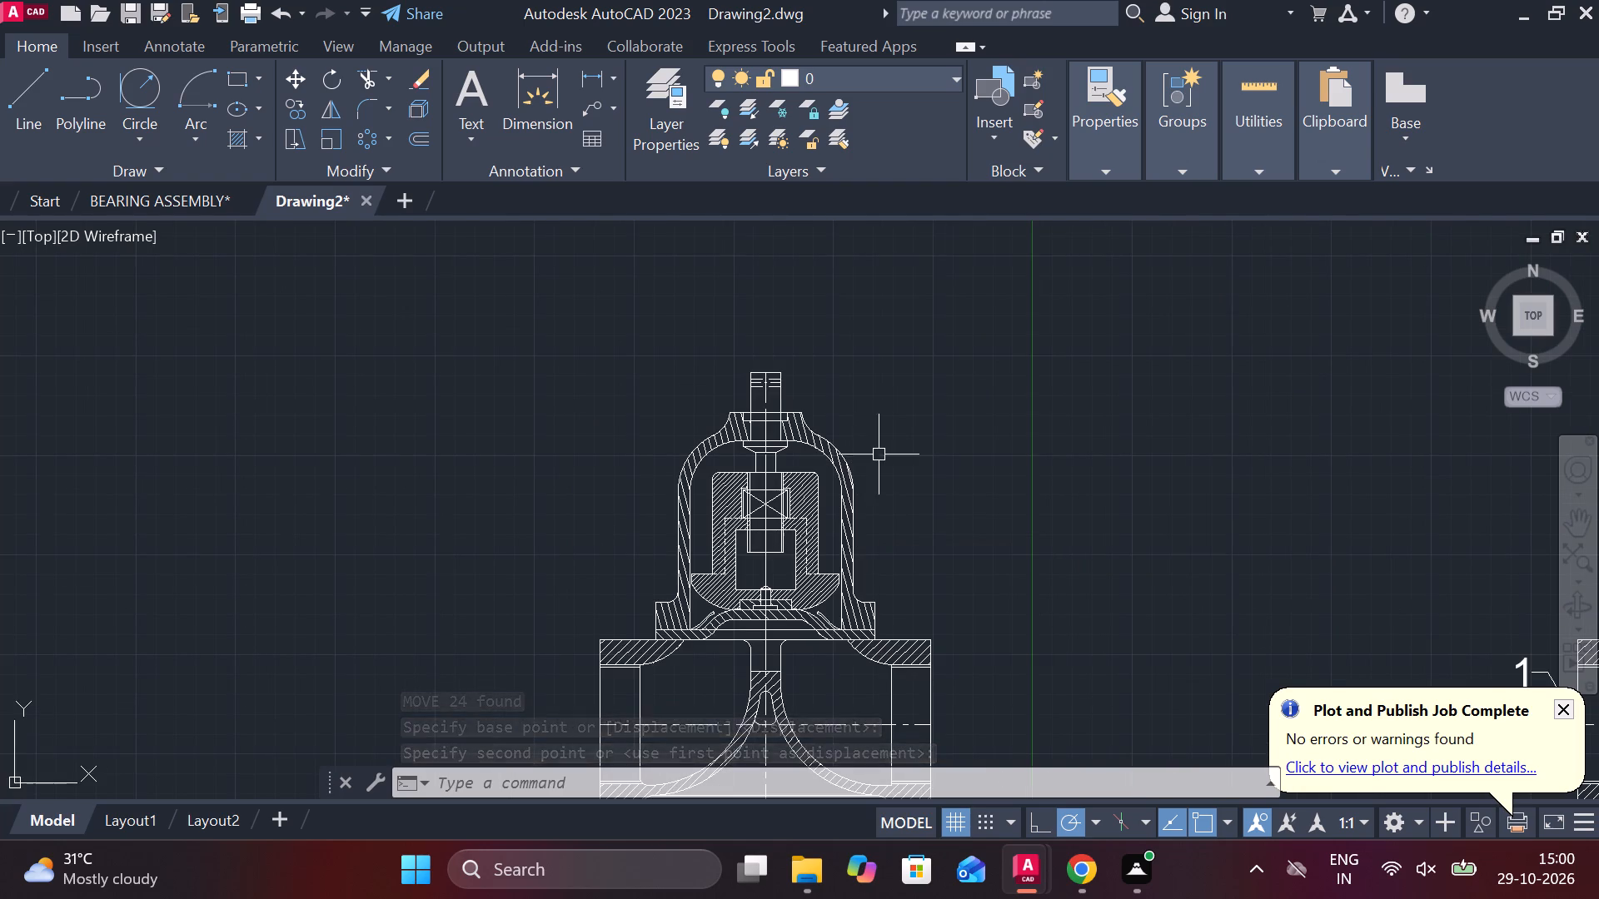
pyautogui.scroll(-4, 879, 454)
pyautogui.scroll(2, 749, 596)
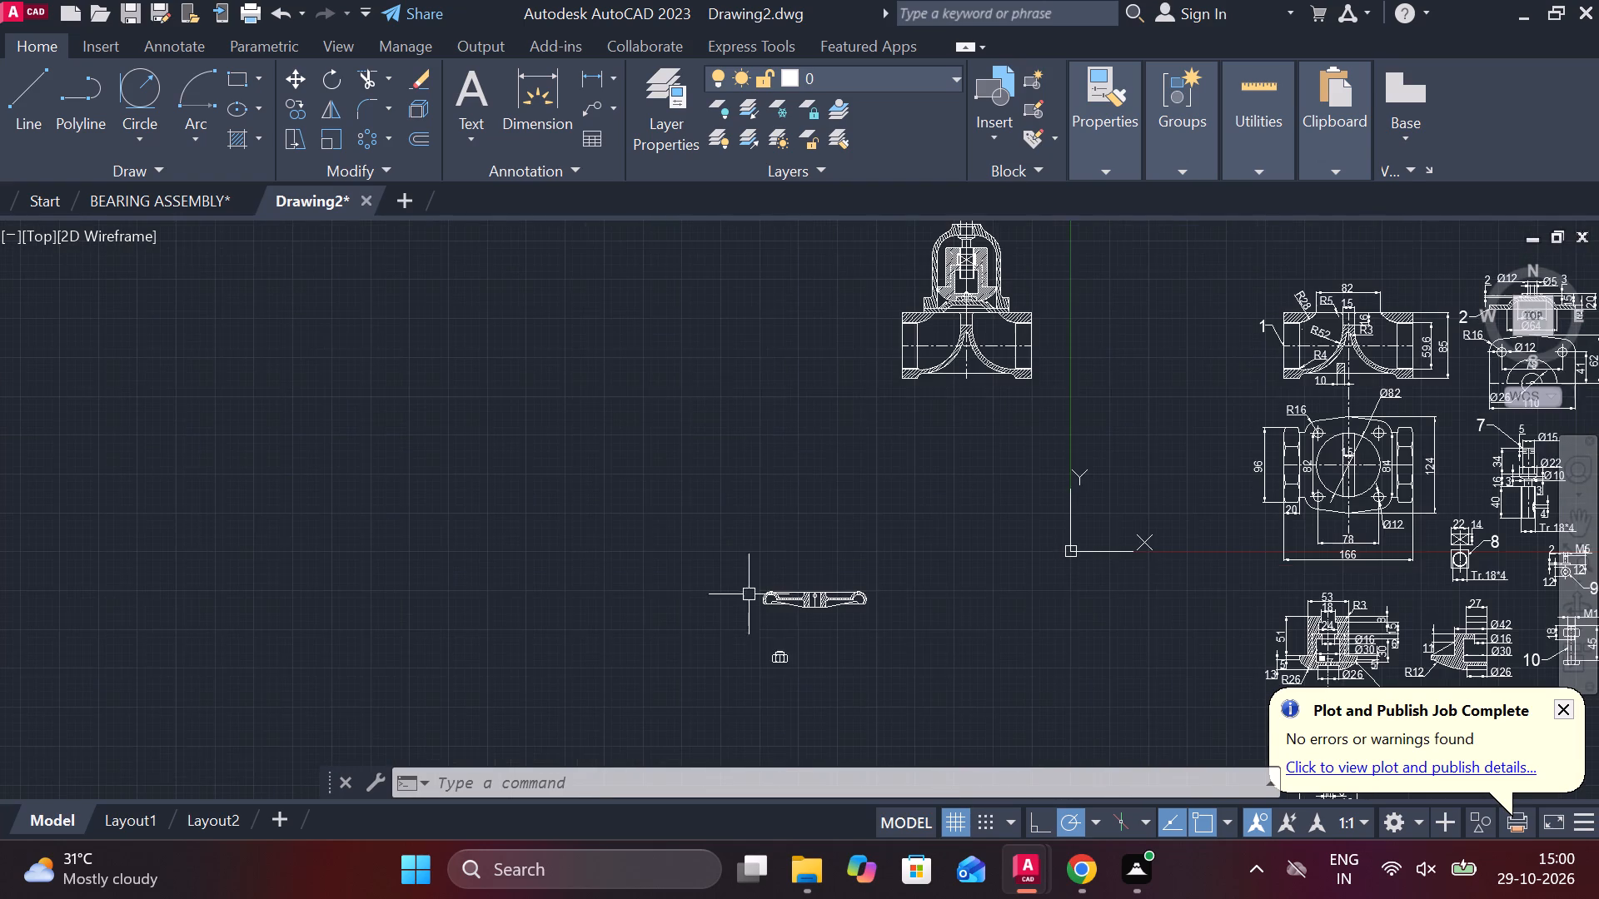
pyautogui.scroll(2, 809, 660)
pyautogui.click(650, 433)
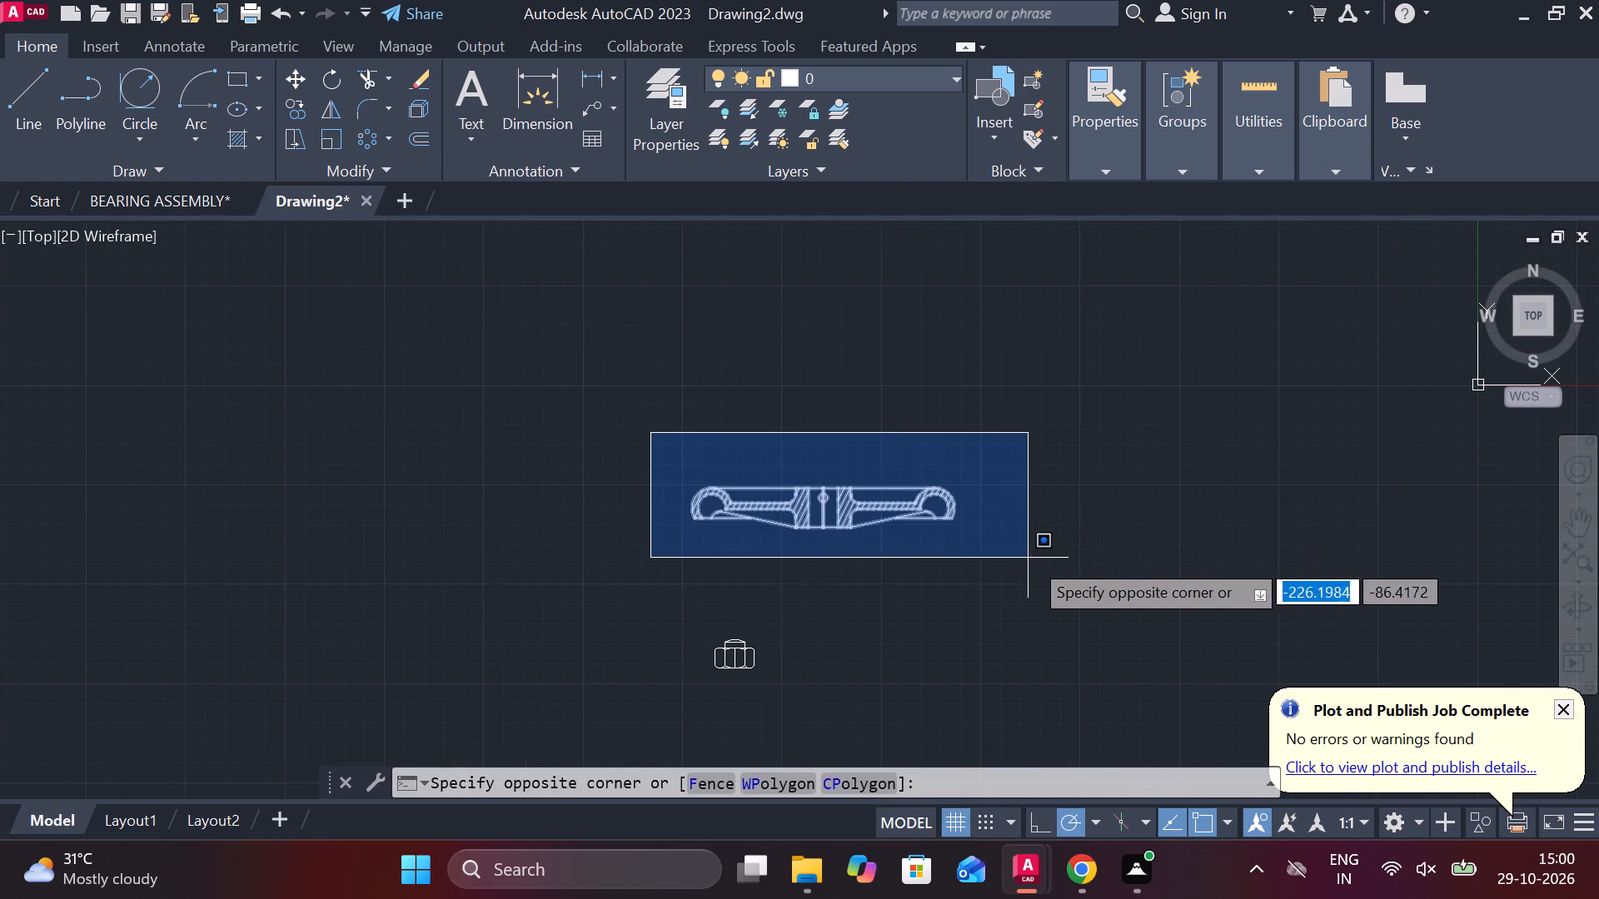
pyautogui.click(1041, 562)
pyautogui.press('m')
pyautogui.press('Return')
pyautogui.scroll(1, 899, 525)
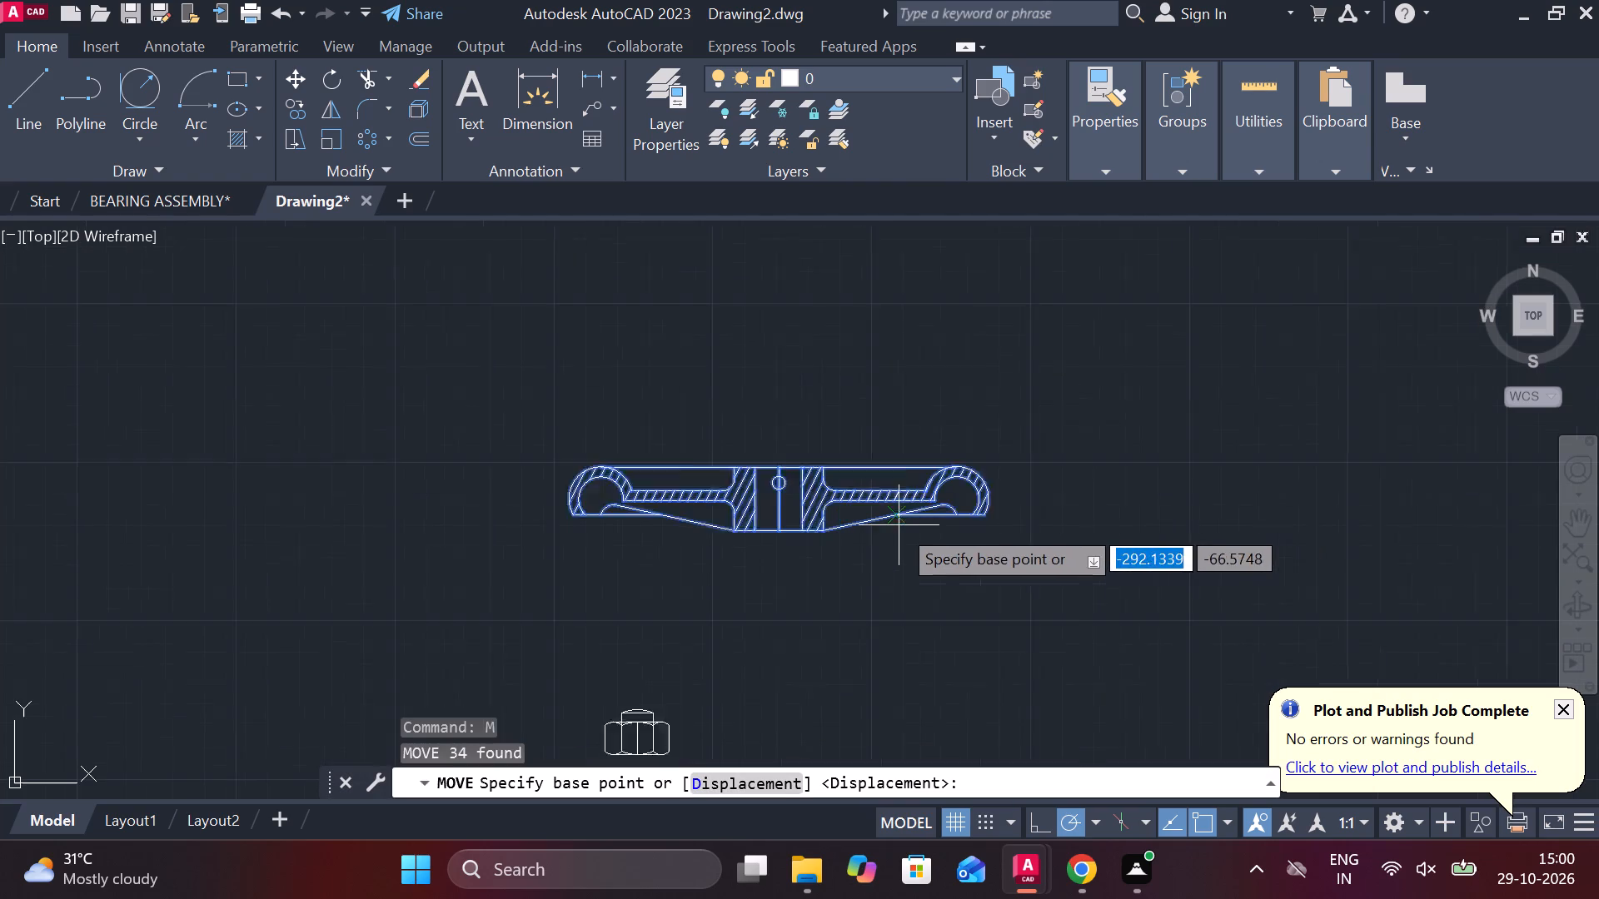
pyautogui.scroll(1, 899, 525)
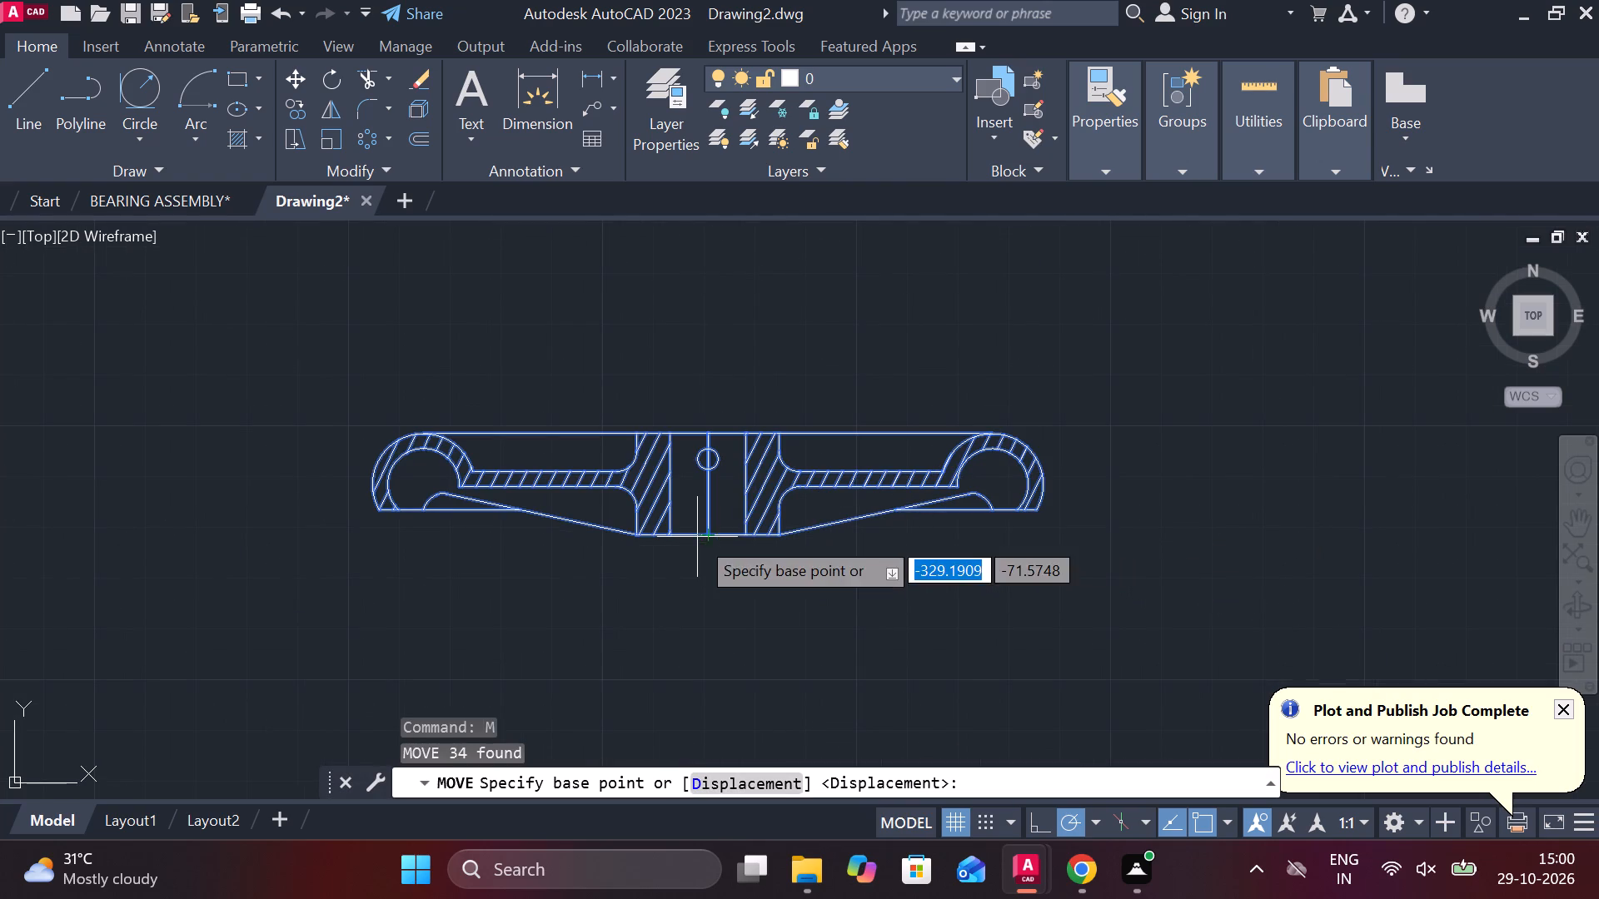
pyautogui.scroll(2, 715, 483)
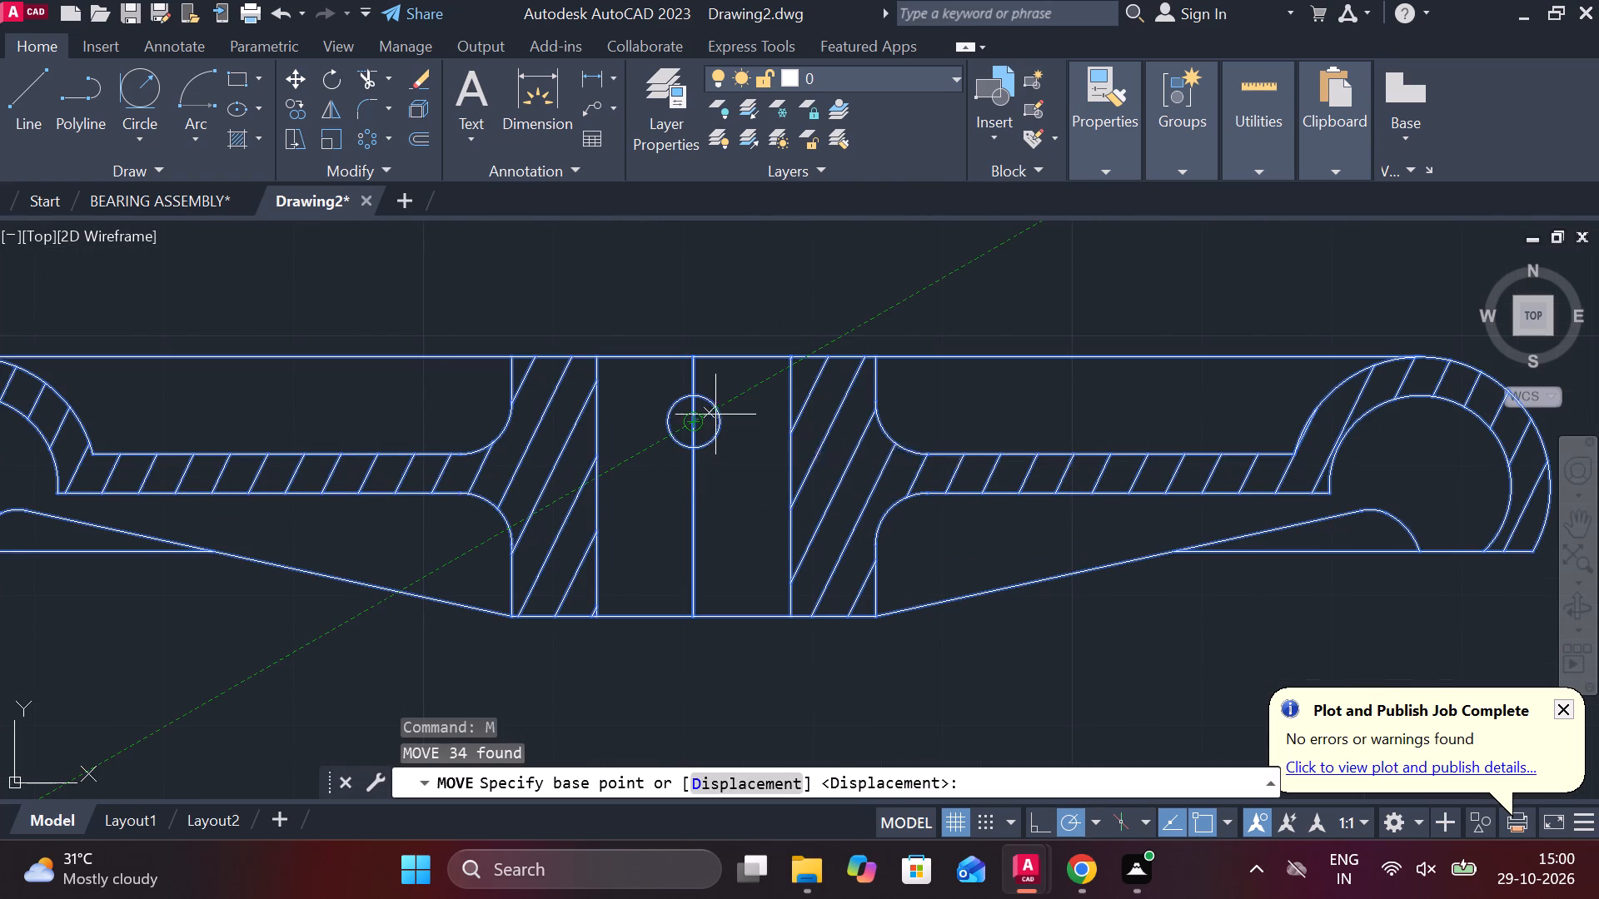
pyautogui.click(692, 422)
pyautogui.scroll(-4, 698, 422)
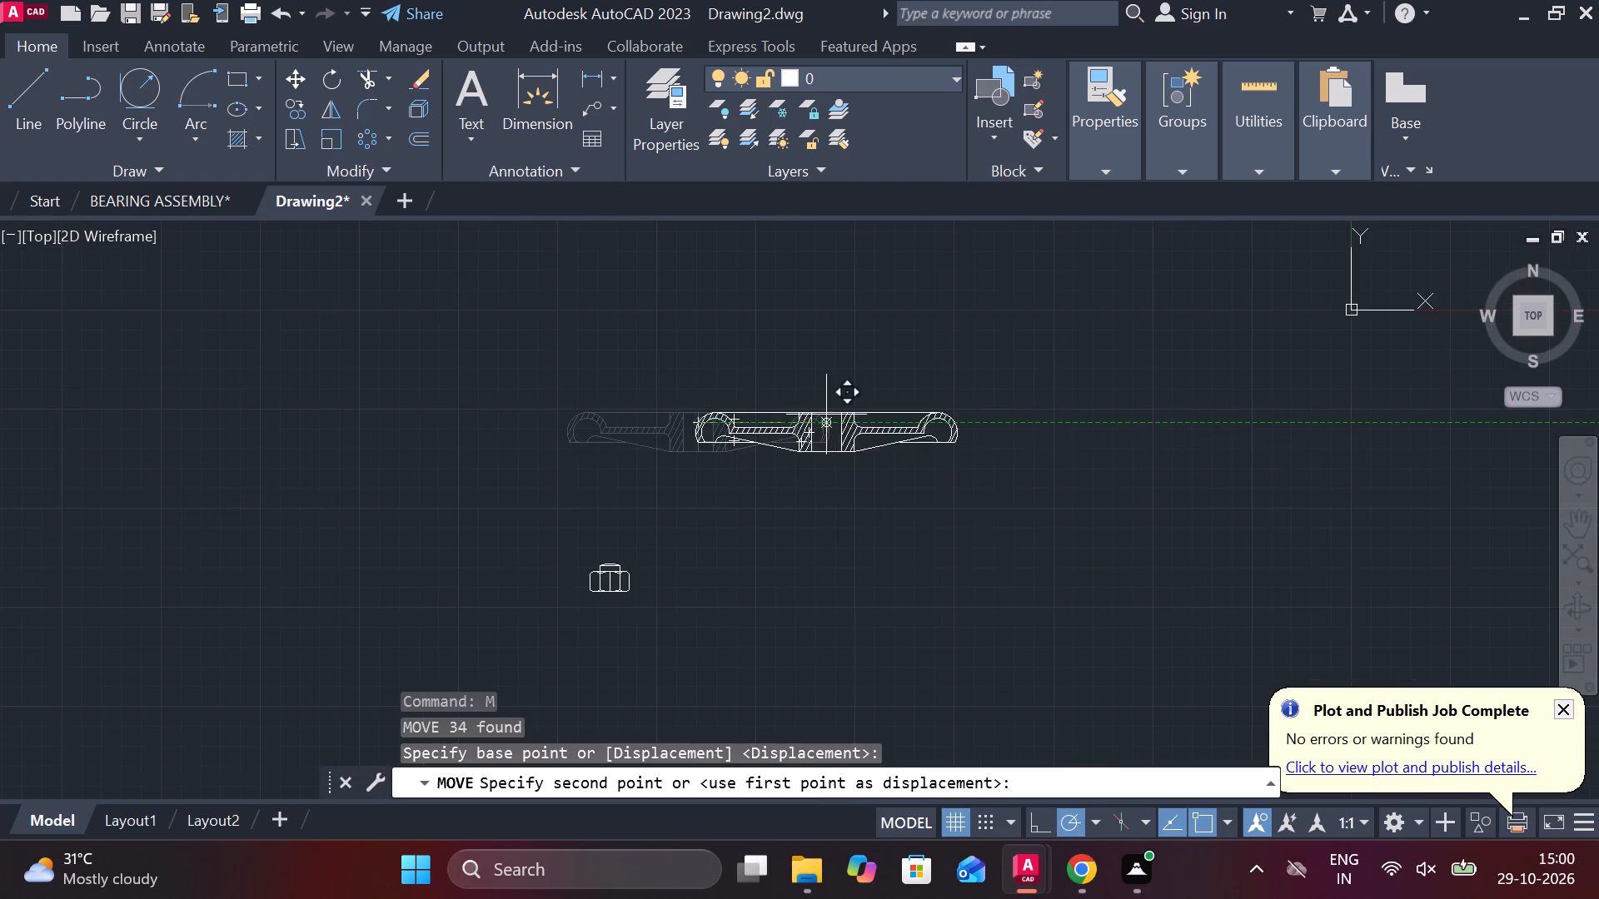
pyautogui.scroll(-2, 846, 408)
pyautogui.scroll(-1, 954, 400)
pyautogui.moveTo(929, 400); pyautogui.dragTo(870, 628, button='middle')
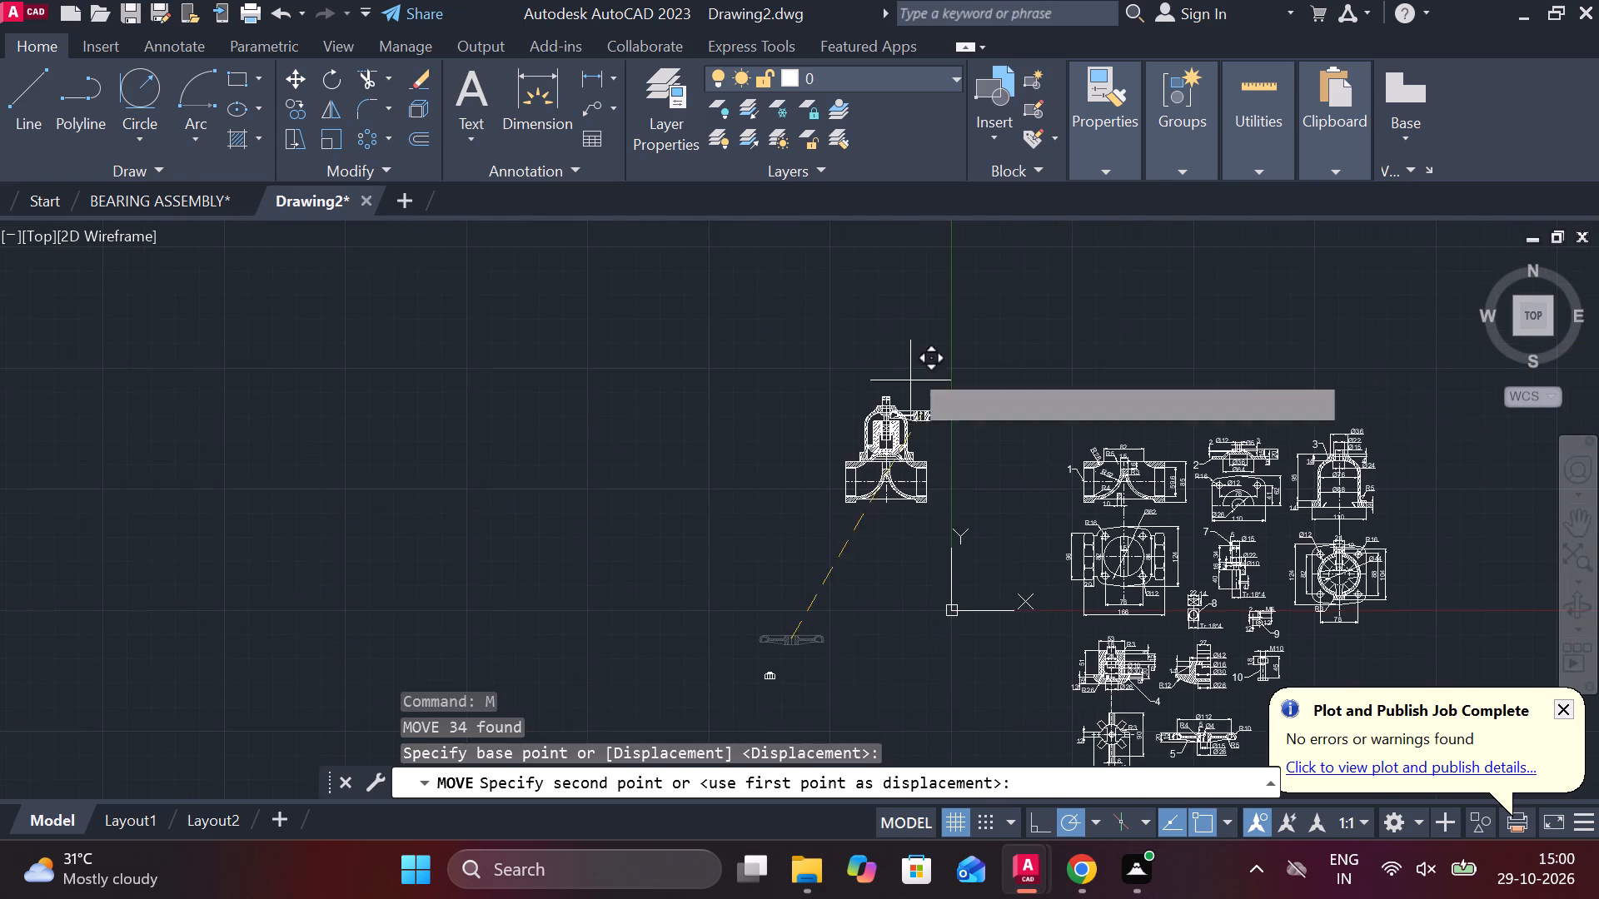
pyautogui.scroll(5, 910, 369)
pyautogui.scroll(2, 814, 465)
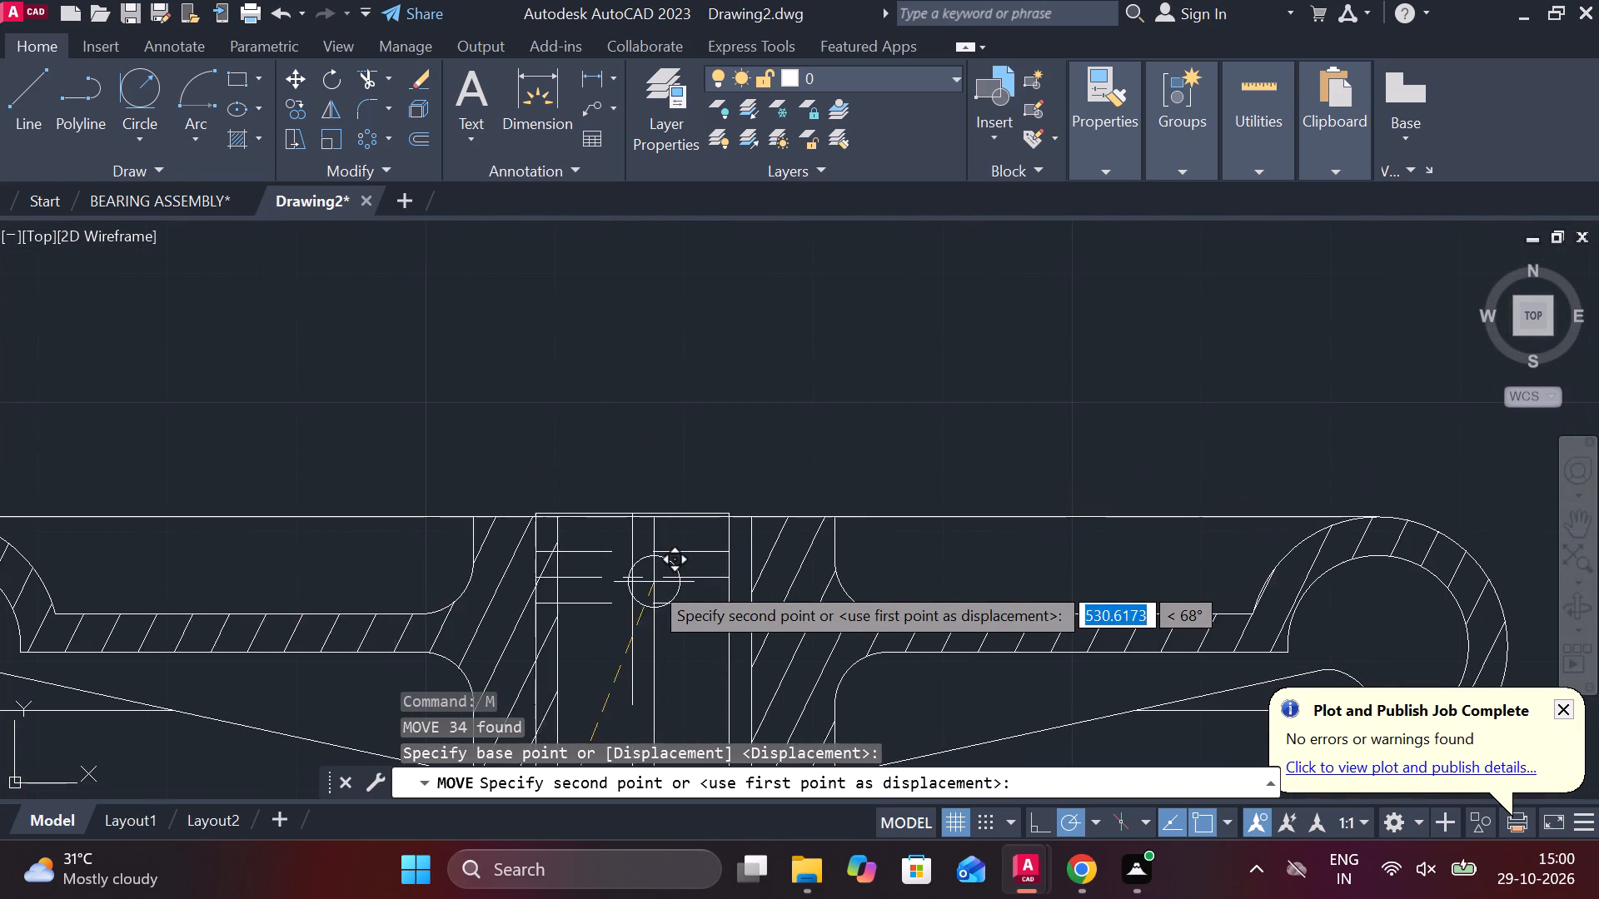
pyautogui.click(635, 579)
# Erase the three horizontal pin-hole lines across the spindle's top end inside the handwheel hub.
pyautogui.scroll(-2, 705, 555)
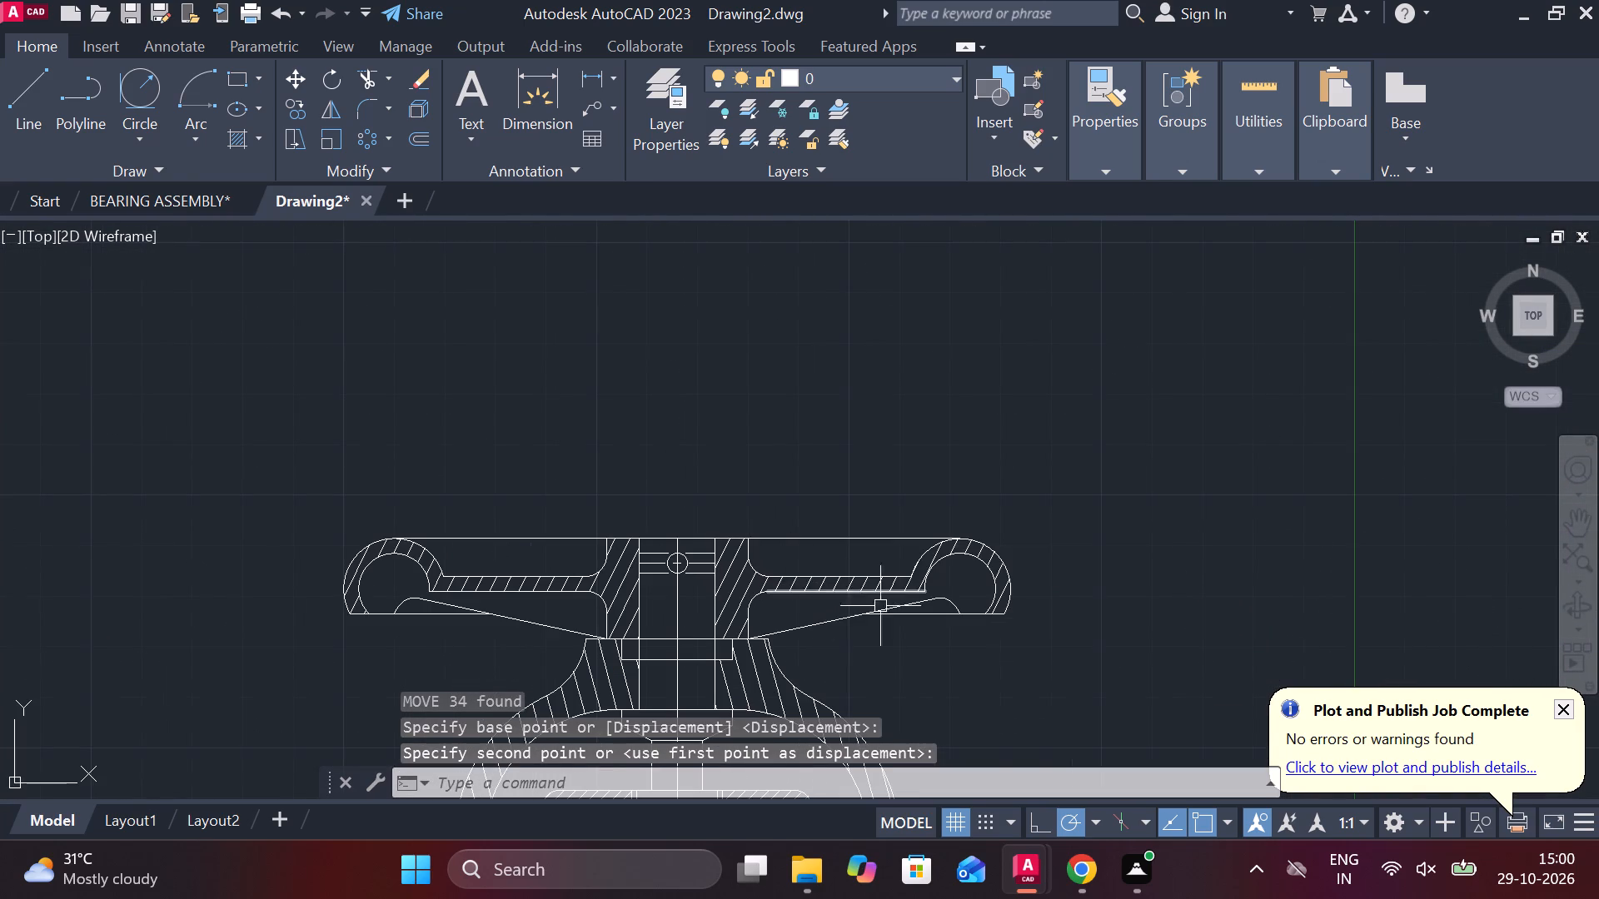
pyautogui.scroll(-2, 907, 611)
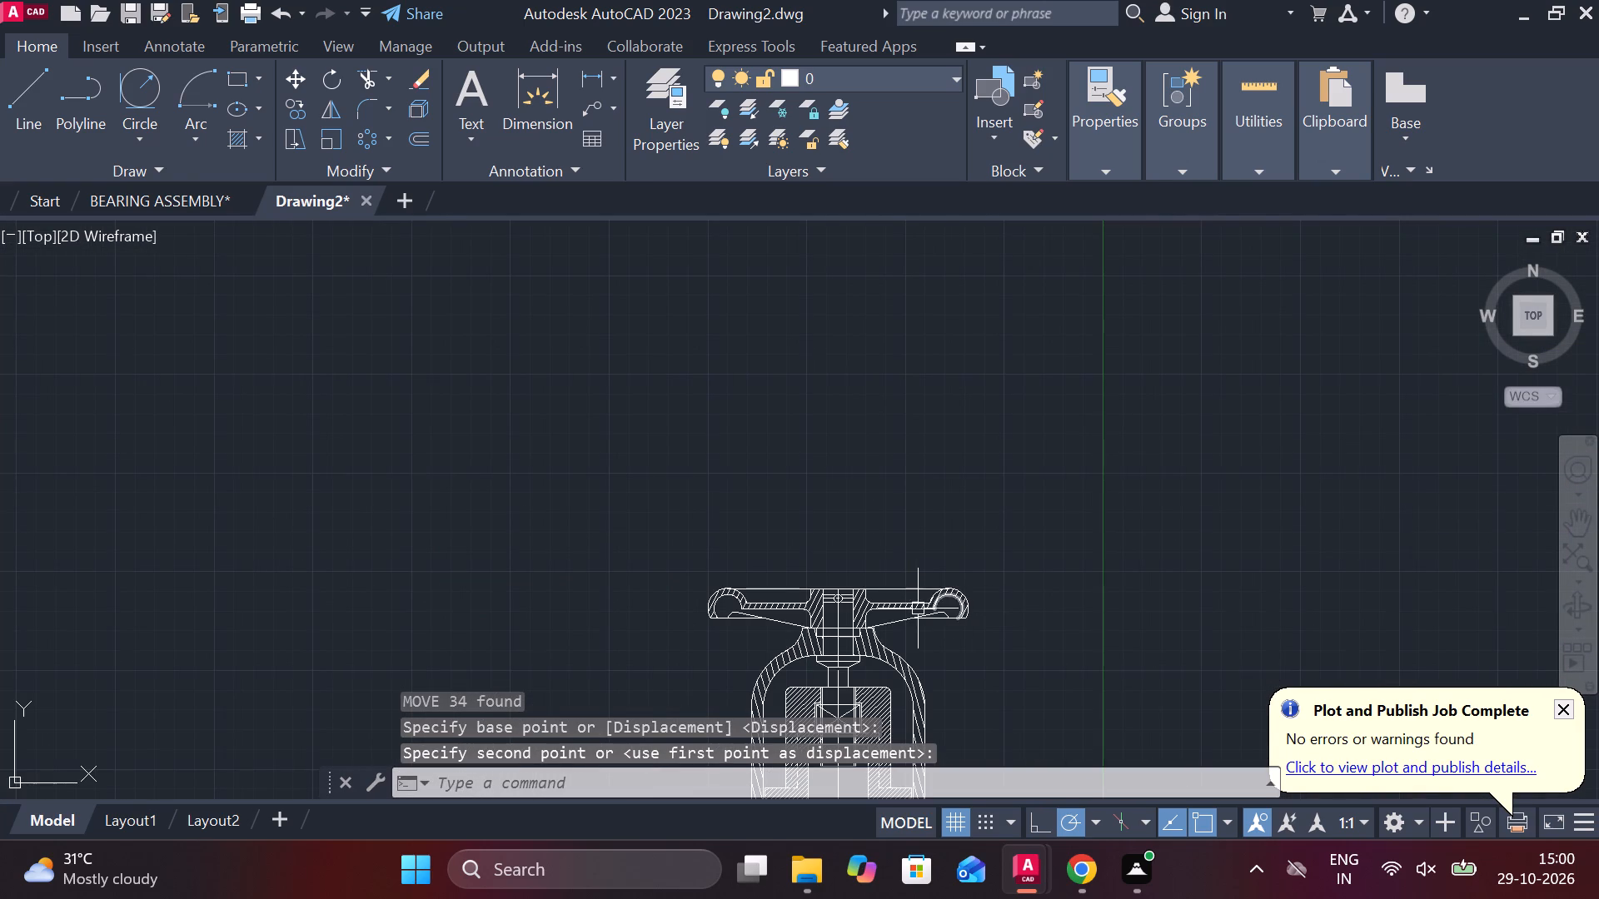
pyautogui.scroll(3, 878, 584)
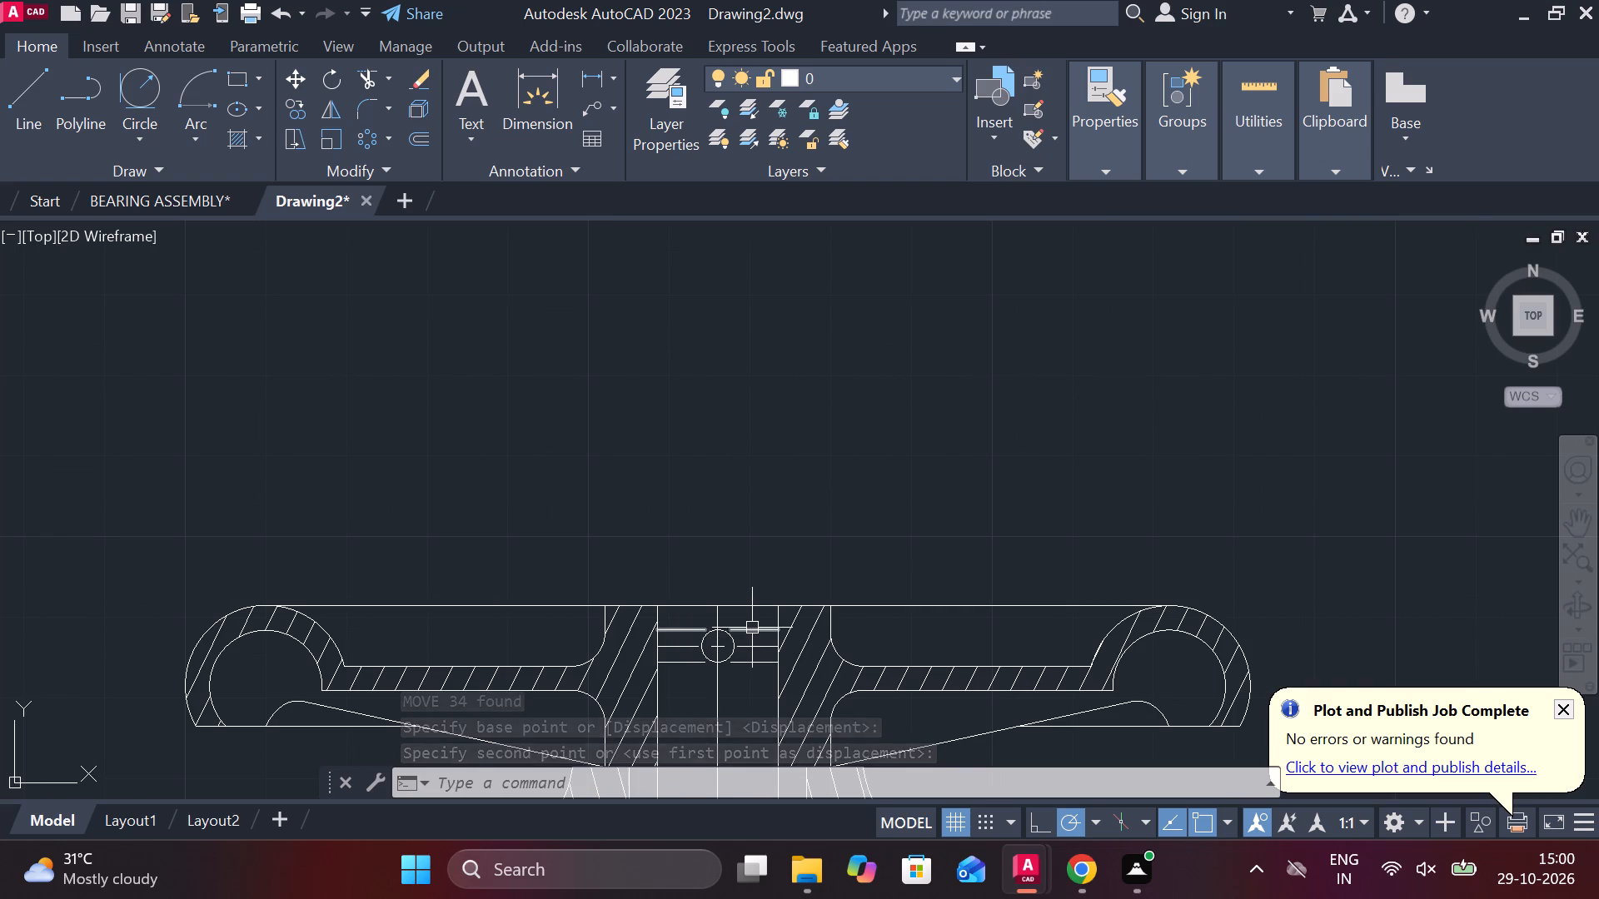
pyautogui.click(752, 628)
pyautogui.click(760, 648)
pyautogui.click(762, 664)
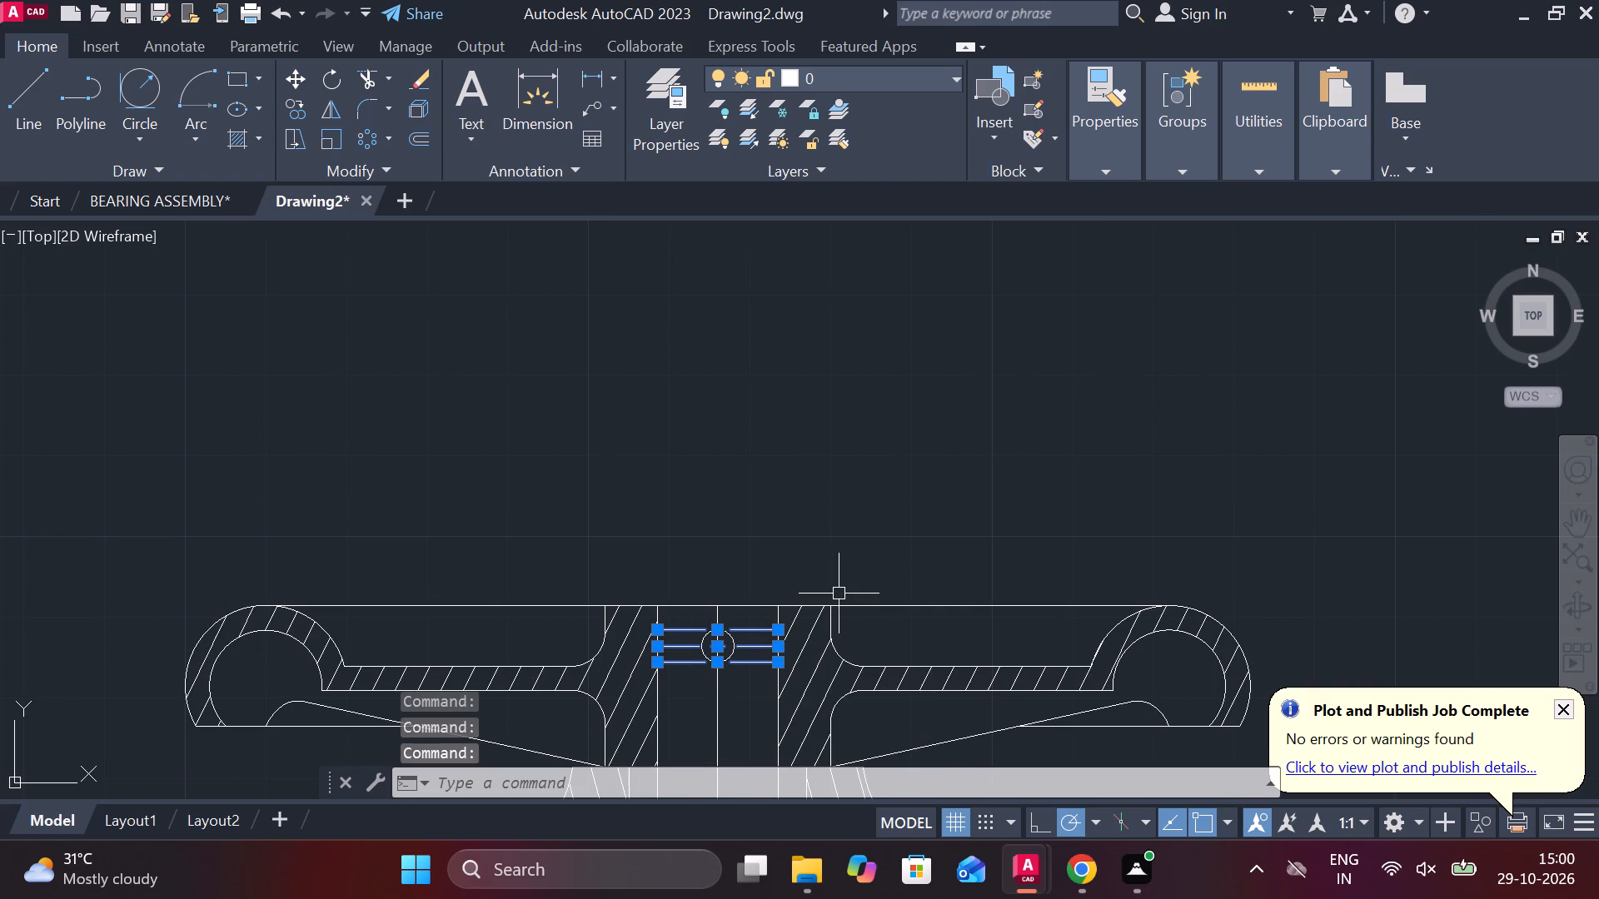
pyautogui.write('E')
pyautogui.press('space')
# Copy the undimensioned hexagonal nut with domed stud end to a spot about 61 units away at 30°.
pyautogui.scroll(-3, 839, 593)
pyautogui.scroll(-2, 949, 687)
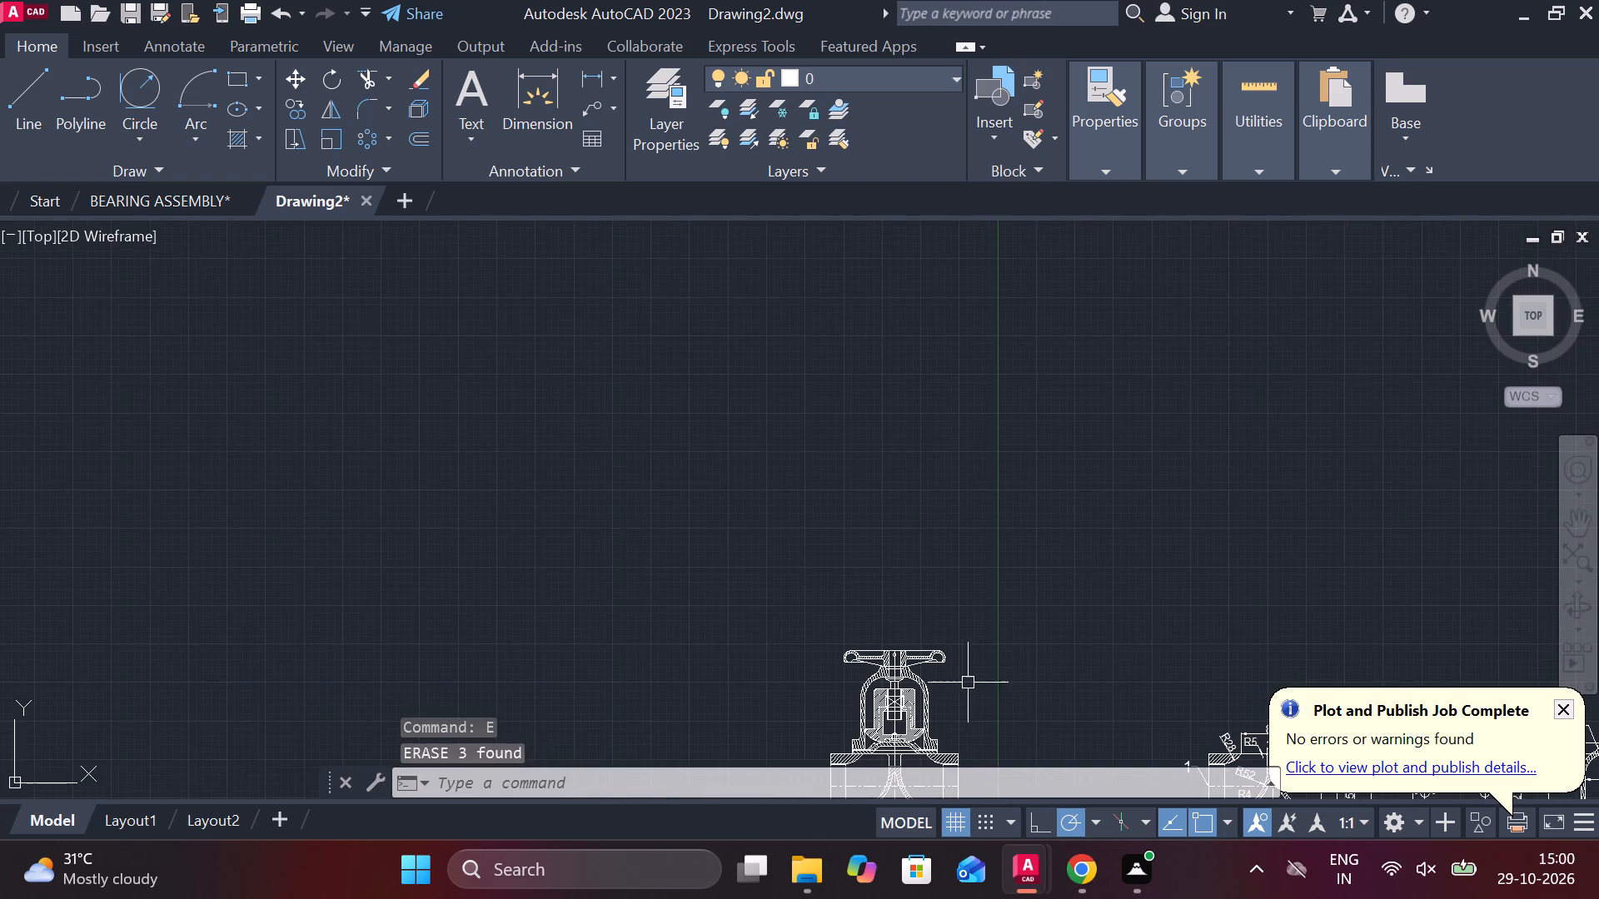
pyautogui.moveTo(954, 683); pyautogui.dragTo(874, 417, button='middle')
pyautogui.scroll(2, 797, 599)
pyautogui.scroll(-2, 797, 599)
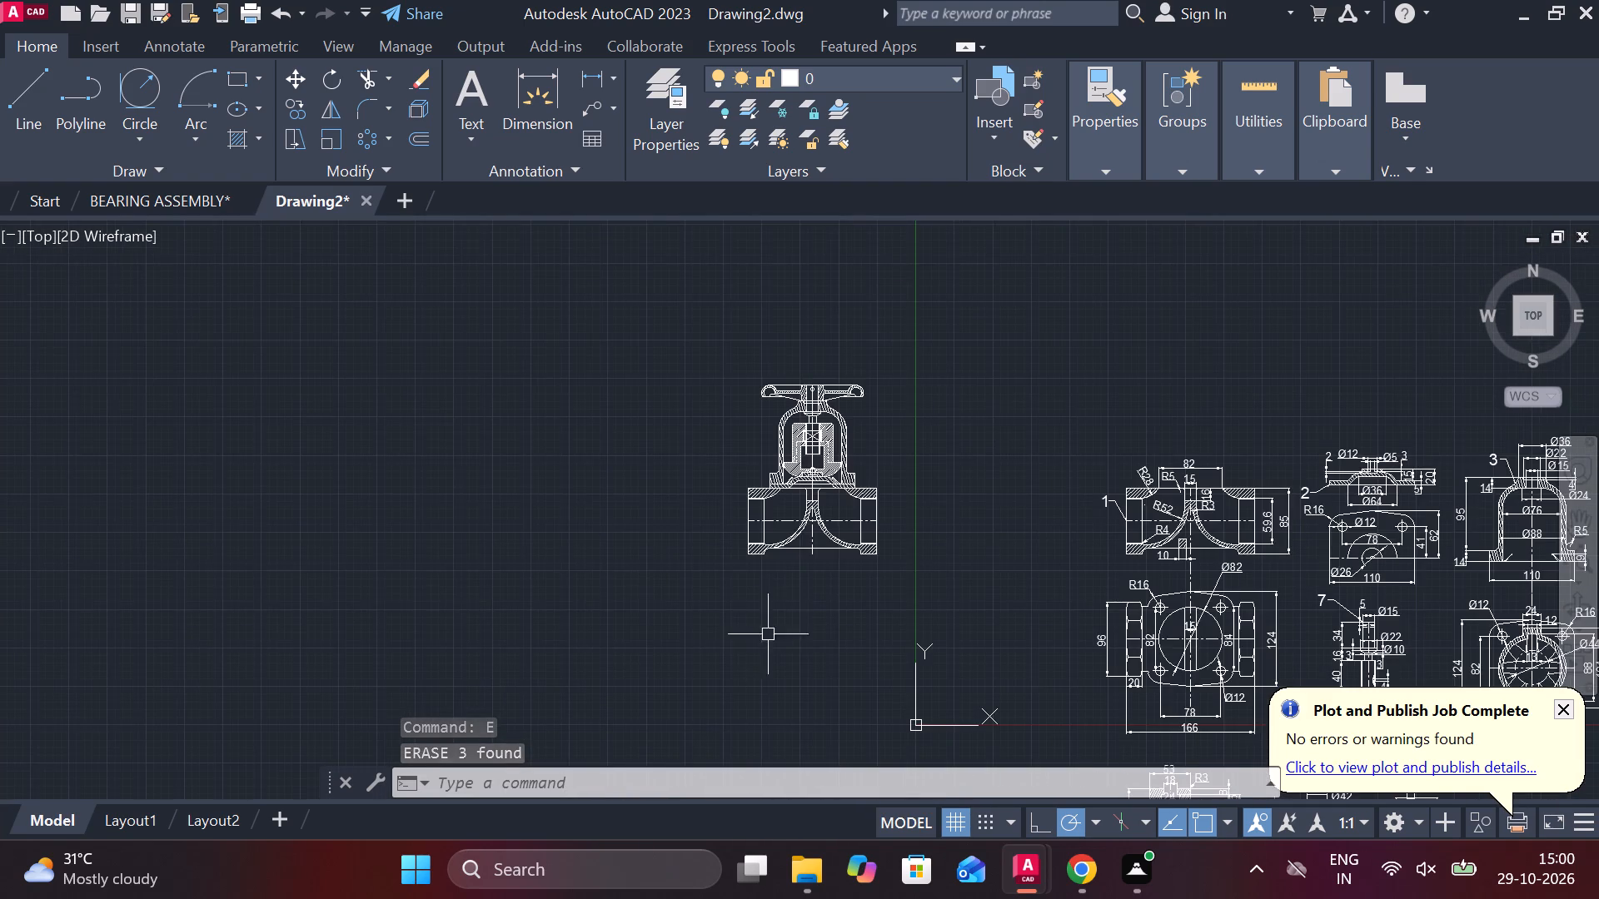
pyautogui.moveTo(745, 647); pyautogui.dragTo(929, 476, button='middle')
pyautogui.scroll(-1, 871, 588)
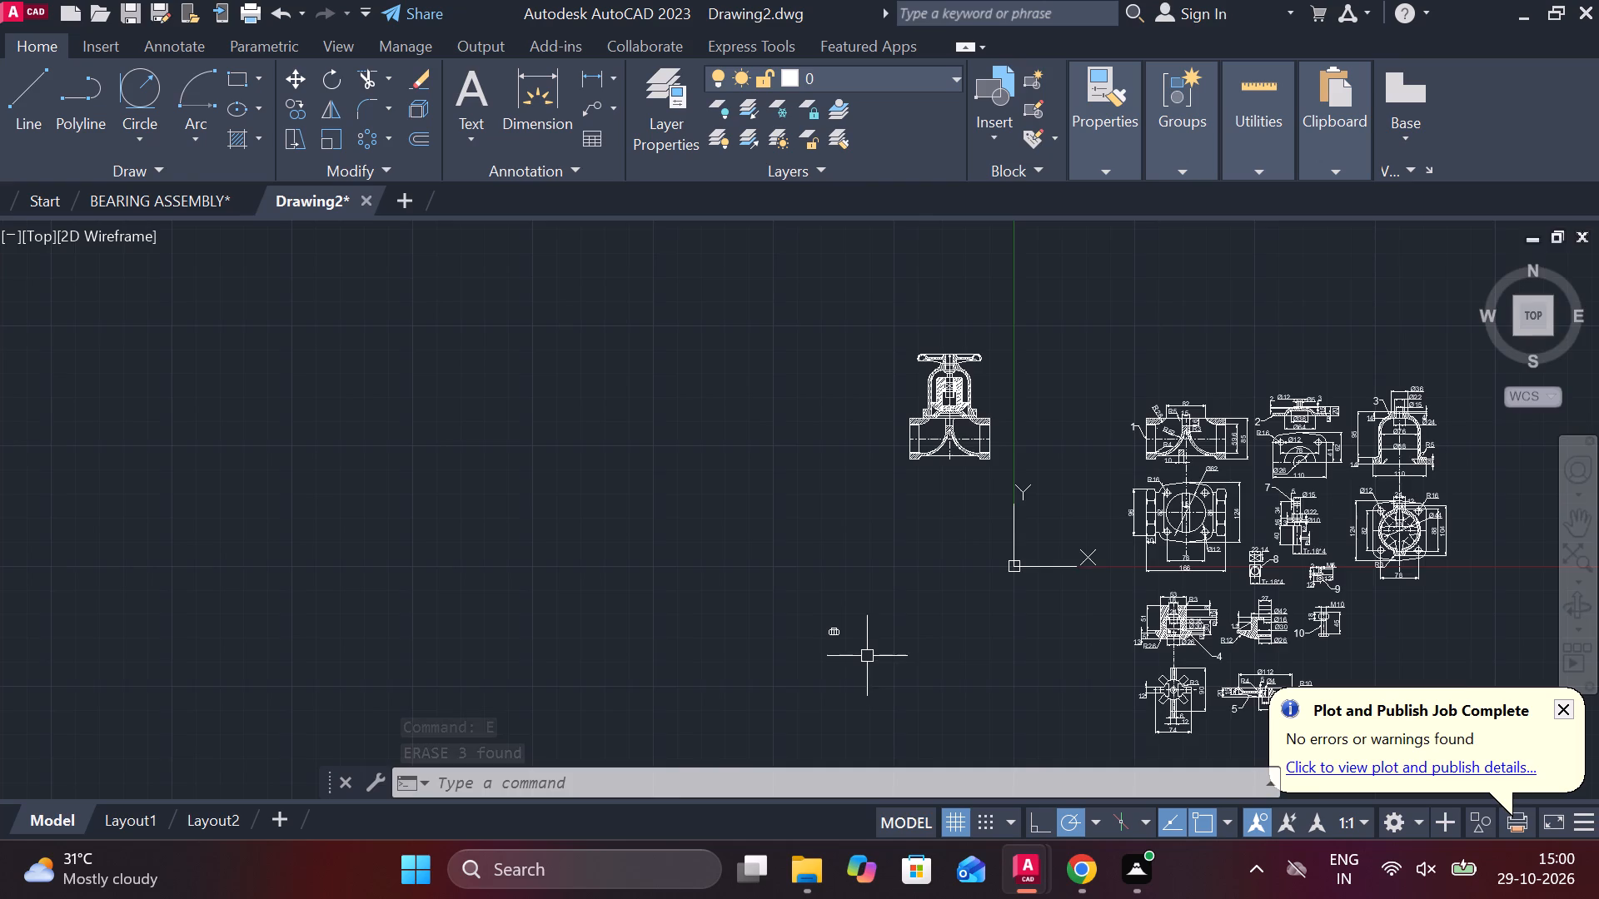
pyautogui.scroll(3, 867, 656)
pyautogui.click(807, 610)
pyautogui.doubleClick(655, 525)
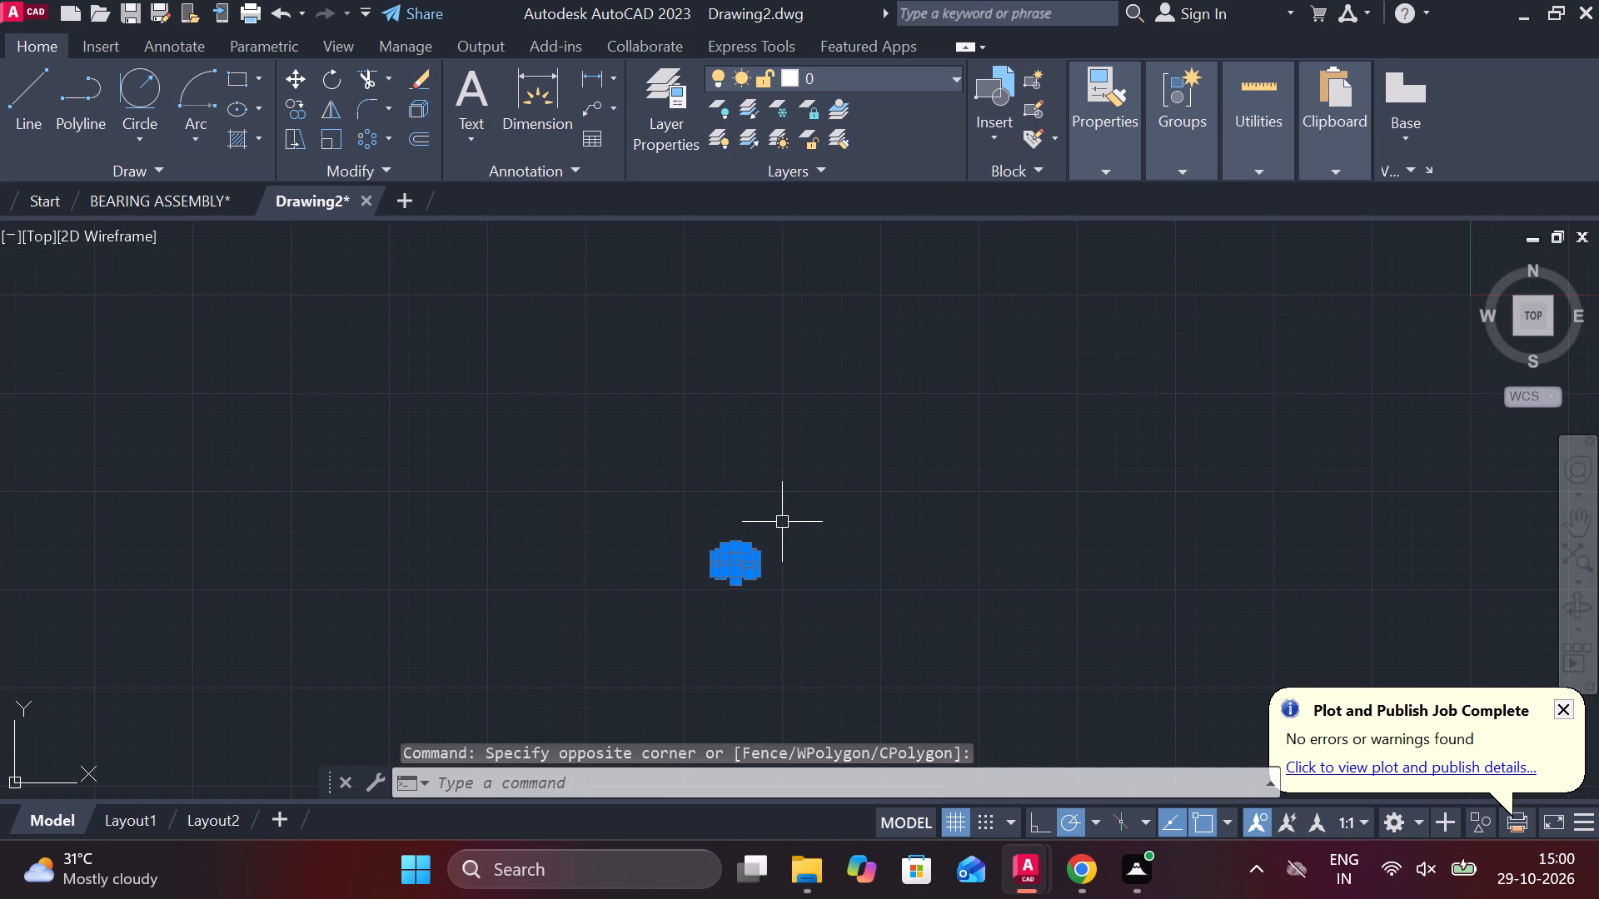
pyautogui.write('CO')
pyautogui.press('Return')
pyautogui.click(782, 529)
pyautogui.click(887, 469)
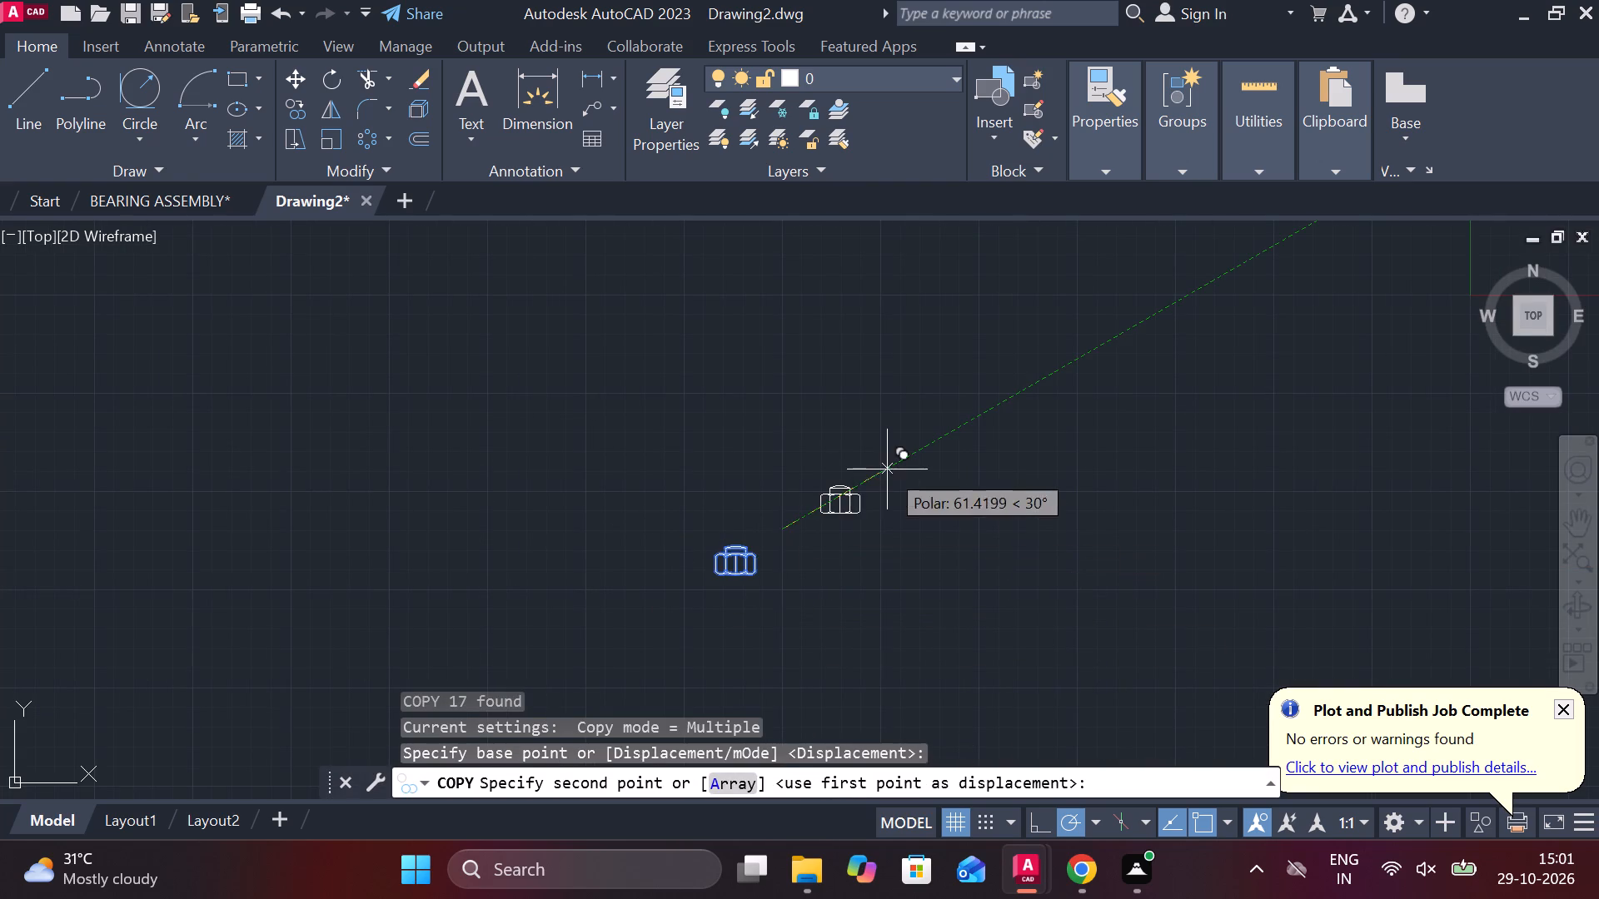
pyautogui.press('Escape')
# Move the copied nut by its base midpoint to a free spot beside the valve assembly's bonnet flange, about 513 units away at 60°.
pyautogui.moveTo(790, 457); pyautogui.dragTo(829, 470)
pyautogui.click(942, 527)
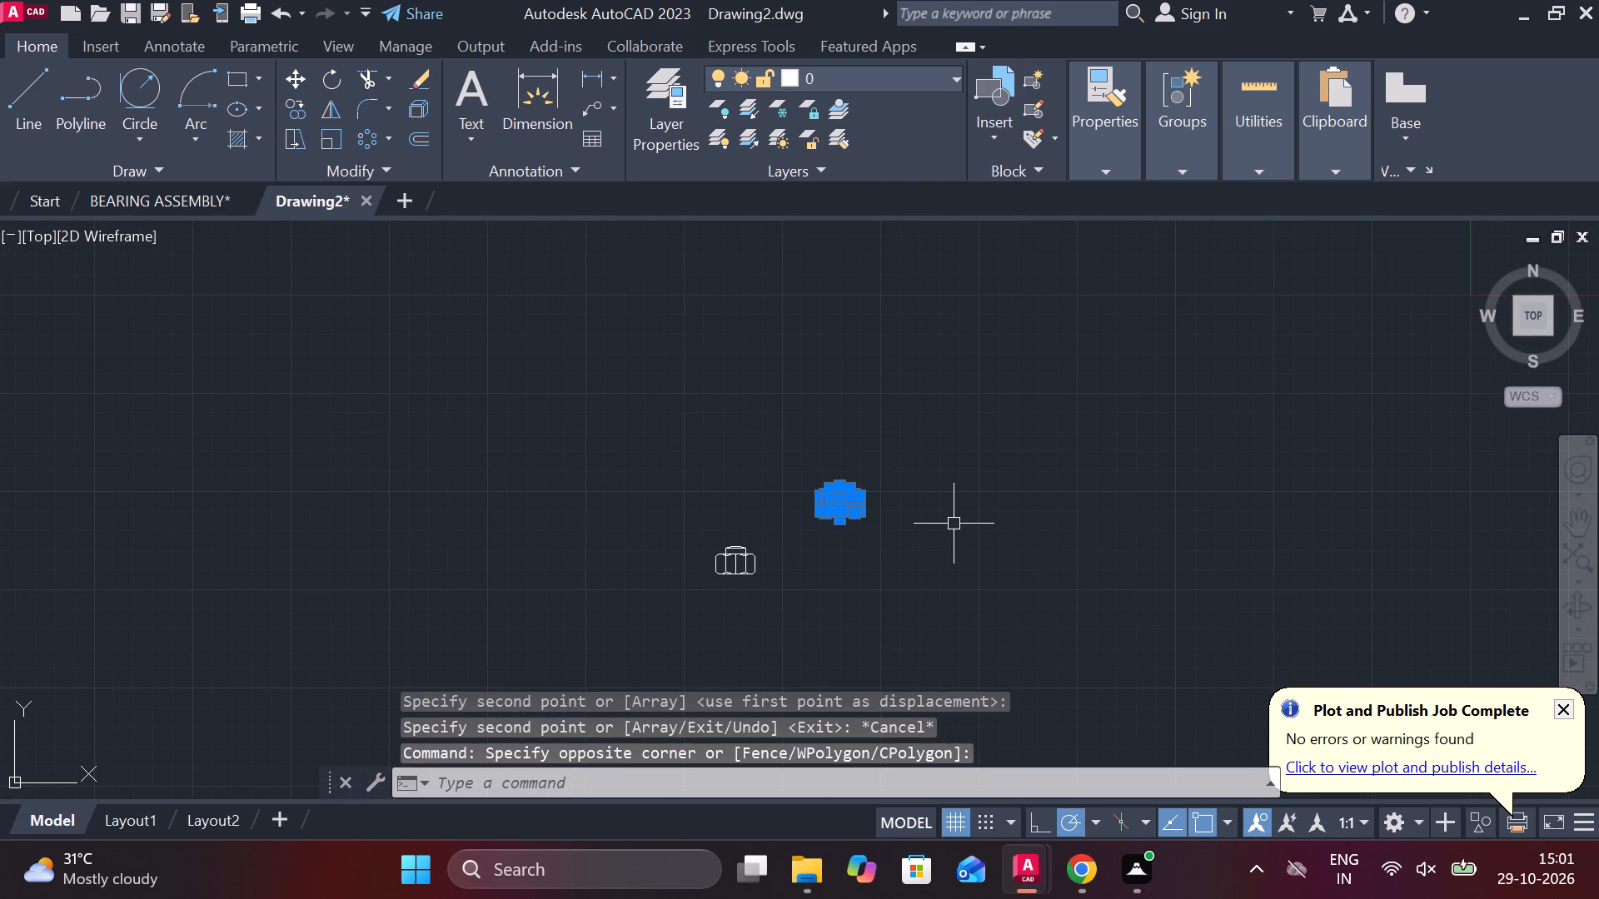
pyautogui.press('m')
pyautogui.press('Return')
pyautogui.scroll(3, 875, 519)
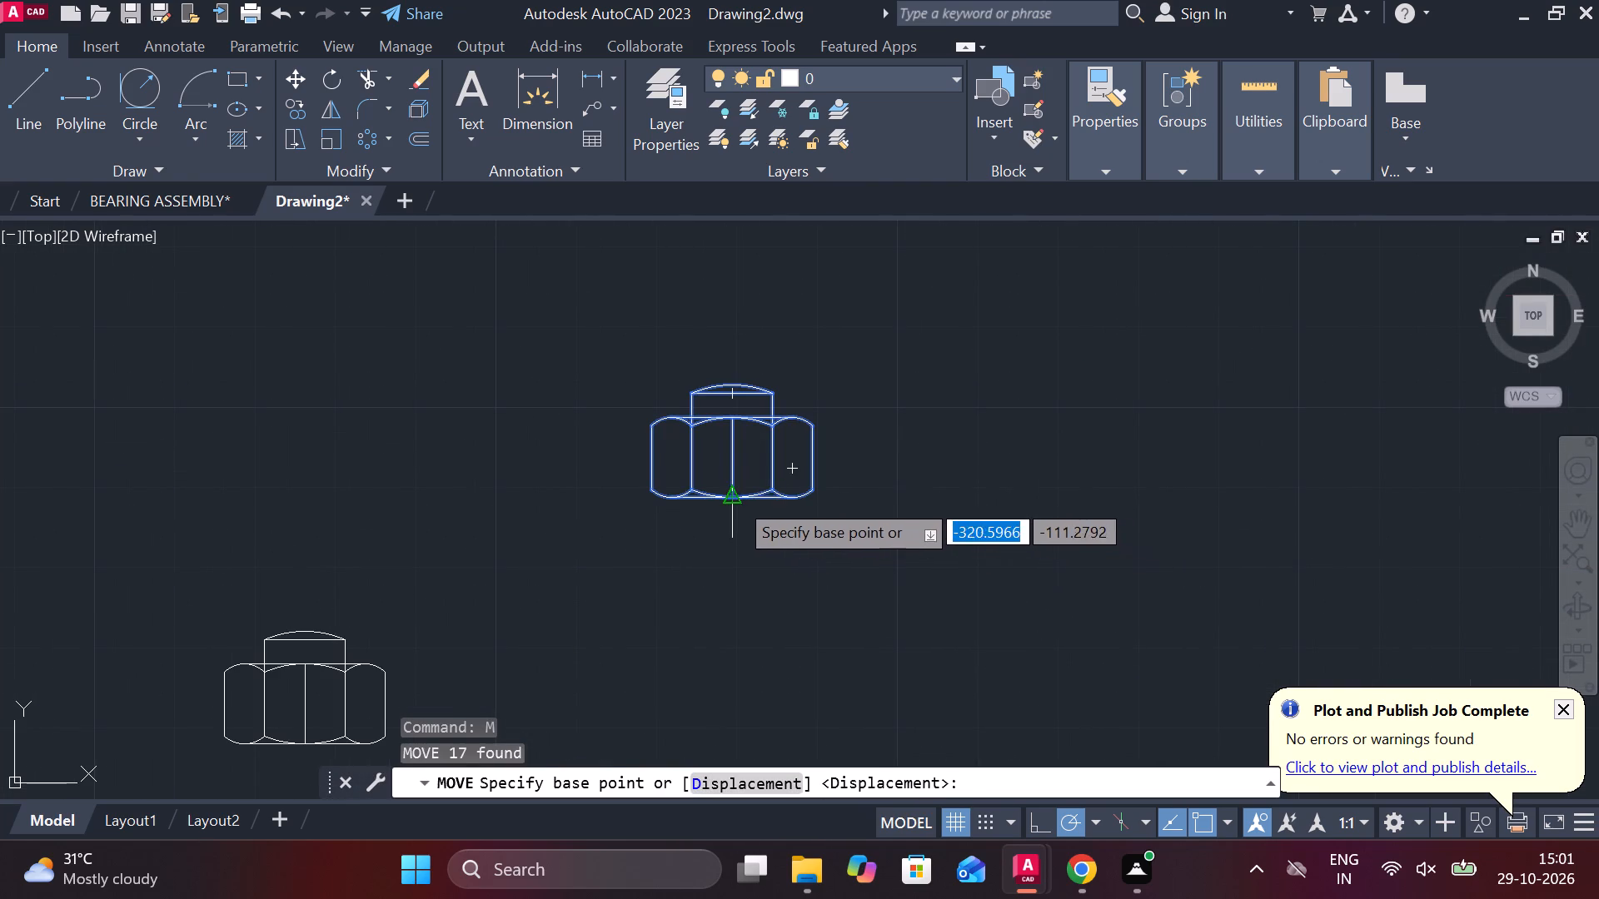
pyautogui.click(735, 499)
pyautogui.scroll(-3, 780, 499)
pyautogui.scroll(-2, 1083, 389)
pyautogui.moveTo(1099, 368); pyautogui.dragTo(888, 702, button='middle')
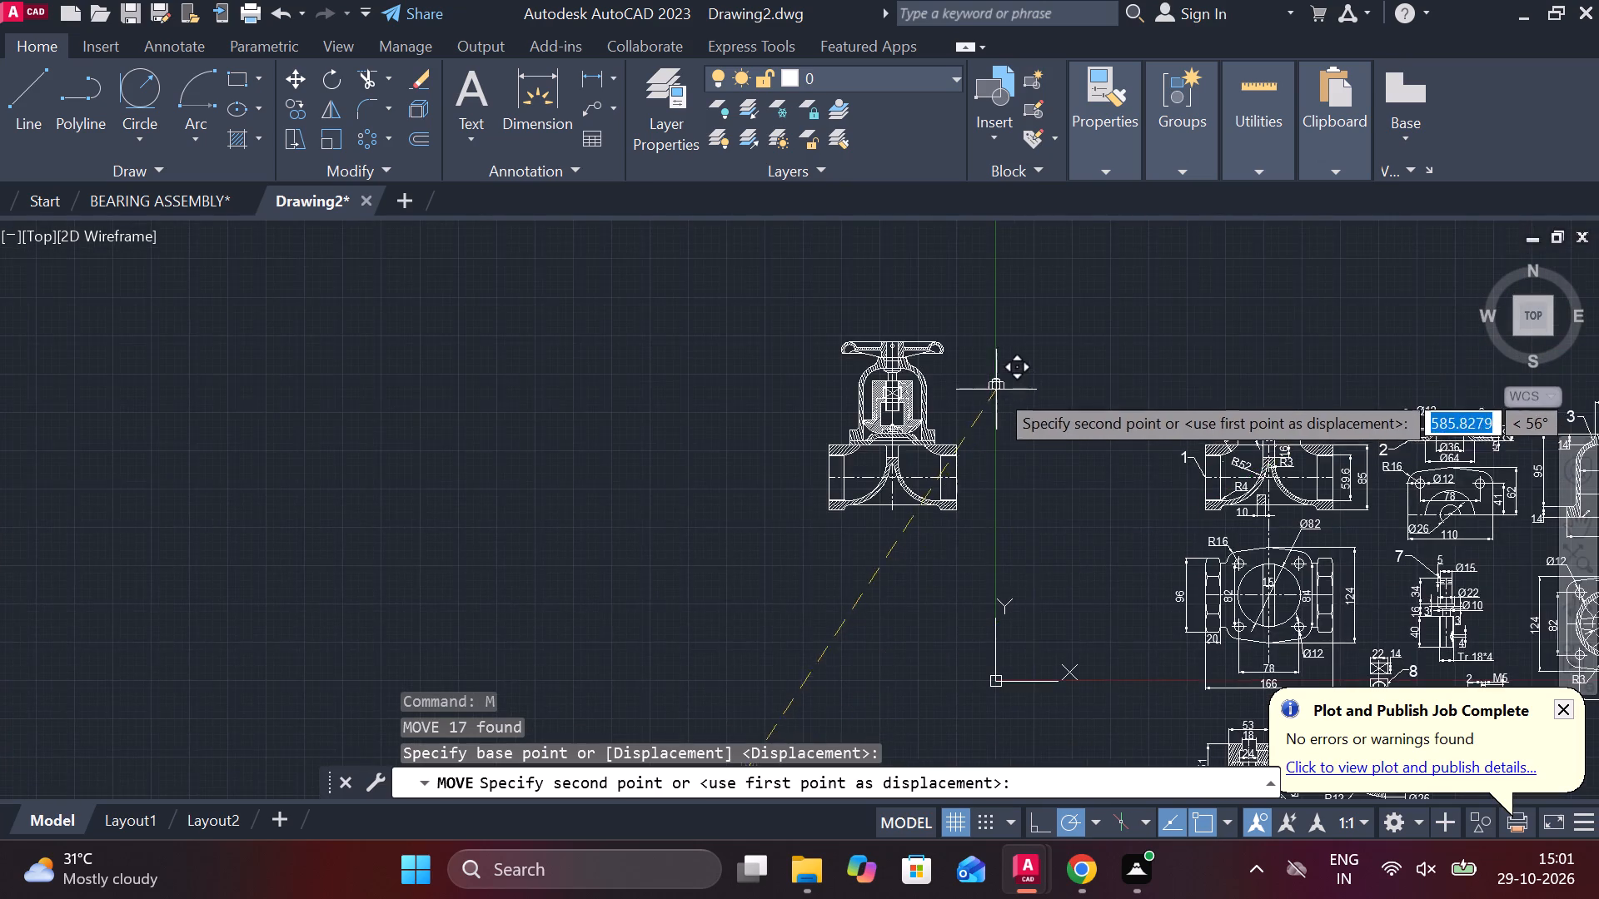
pyautogui.scroll(3, 995, 389)
pyautogui.moveTo(839, 534); pyautogui.dragTo(1125, 427, button='middle')
pyautogui.scroll(2, 1091, 470)
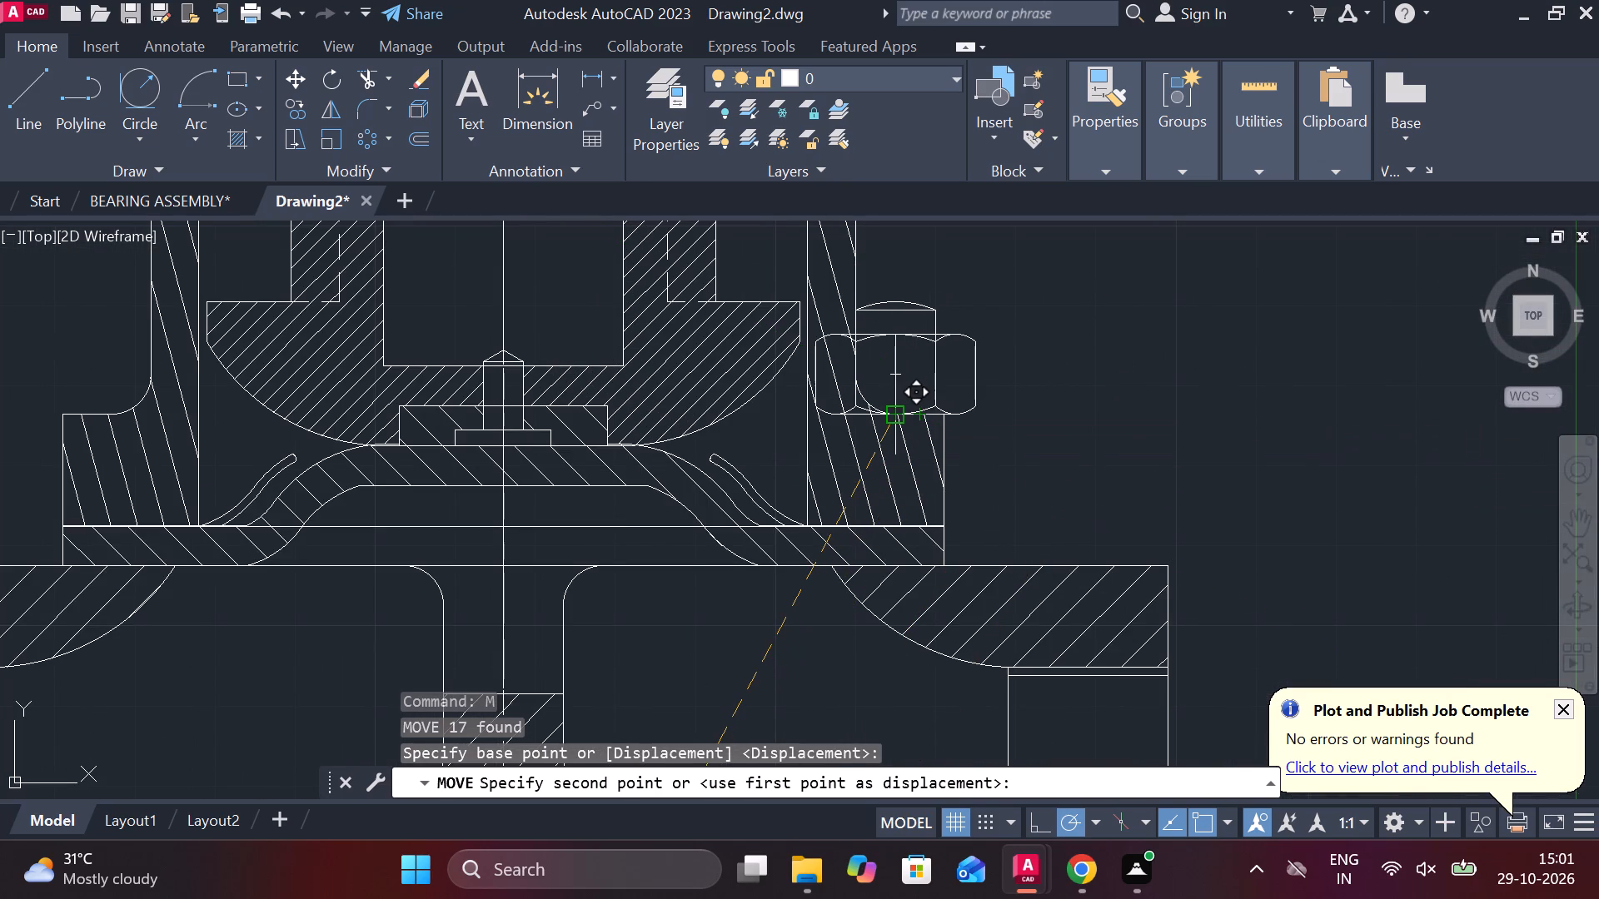
pyautogui.scroll(3, 903, 410)
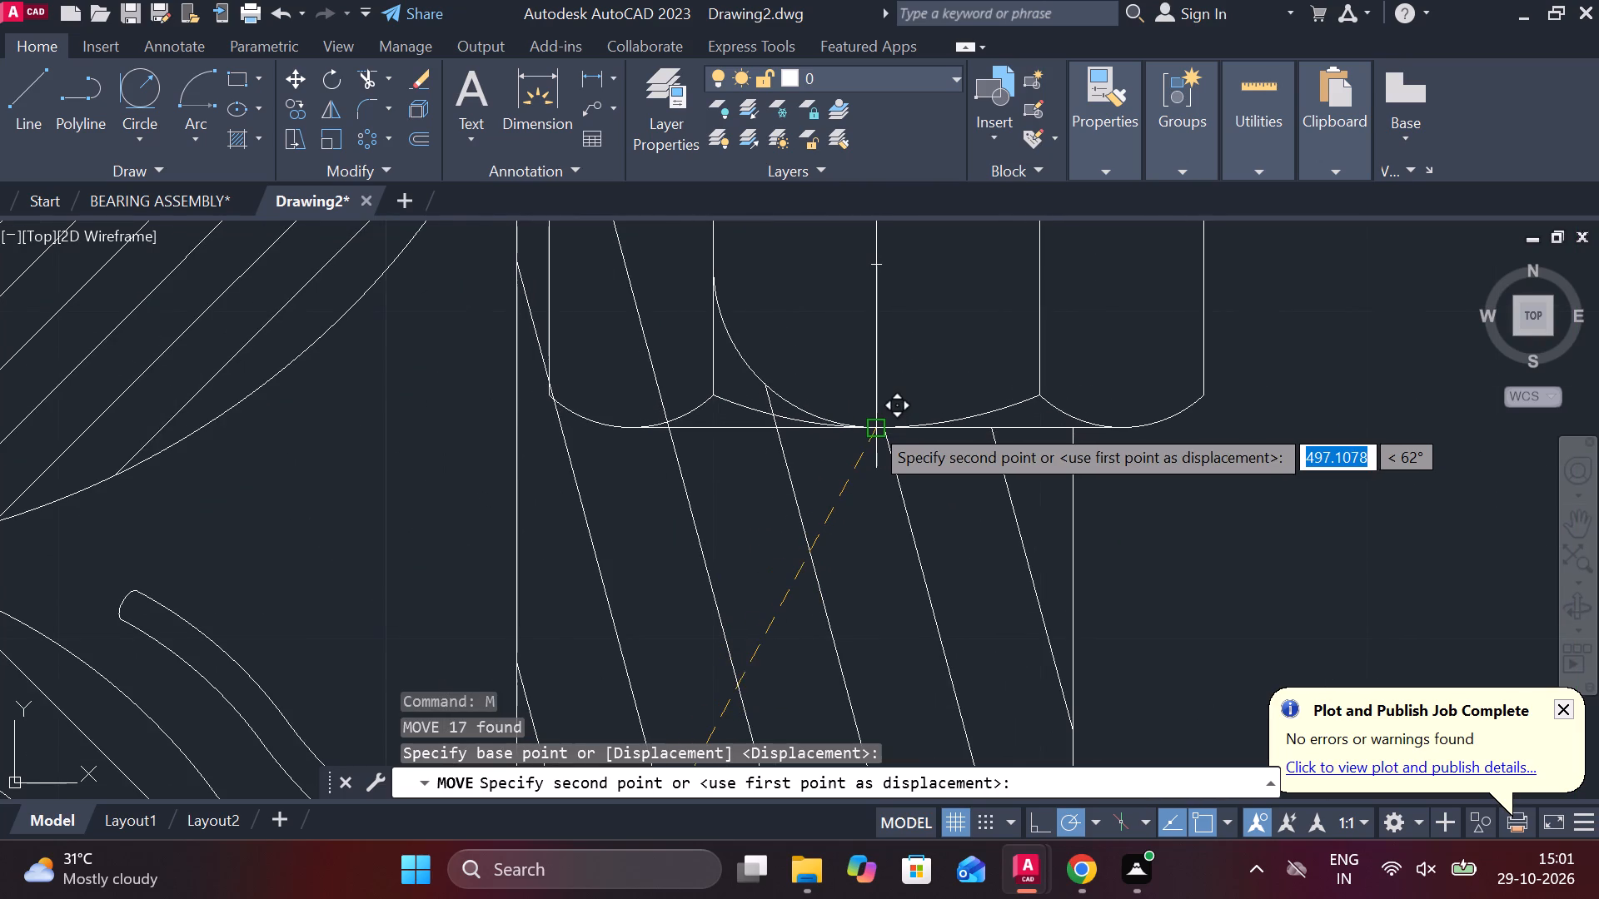
pyautogui.scroll(-3, 871, 424)
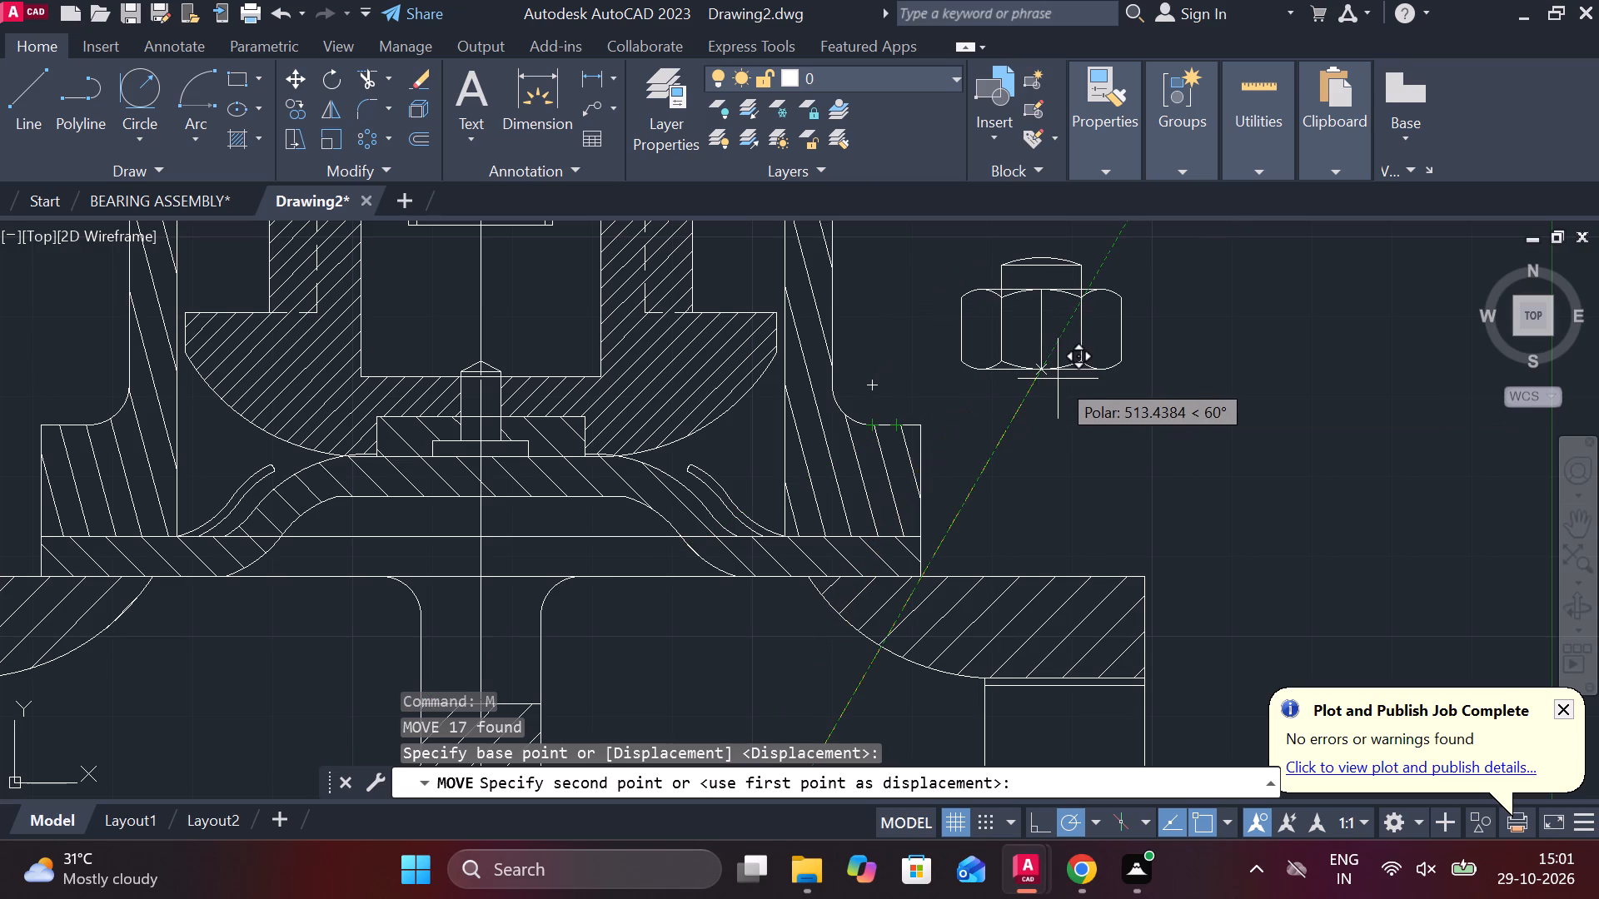
pyautogui.click(1058, 379)
pyautogui.press('Escape')
# Stretch both ends of the nut's vertical centre line past the domed stud end and below the nut's base.
pyautogui.moveTo(1079, 409); pyautogui.dragTo(1088, 433, button='middle')
pyautogui.click(1052, 360)
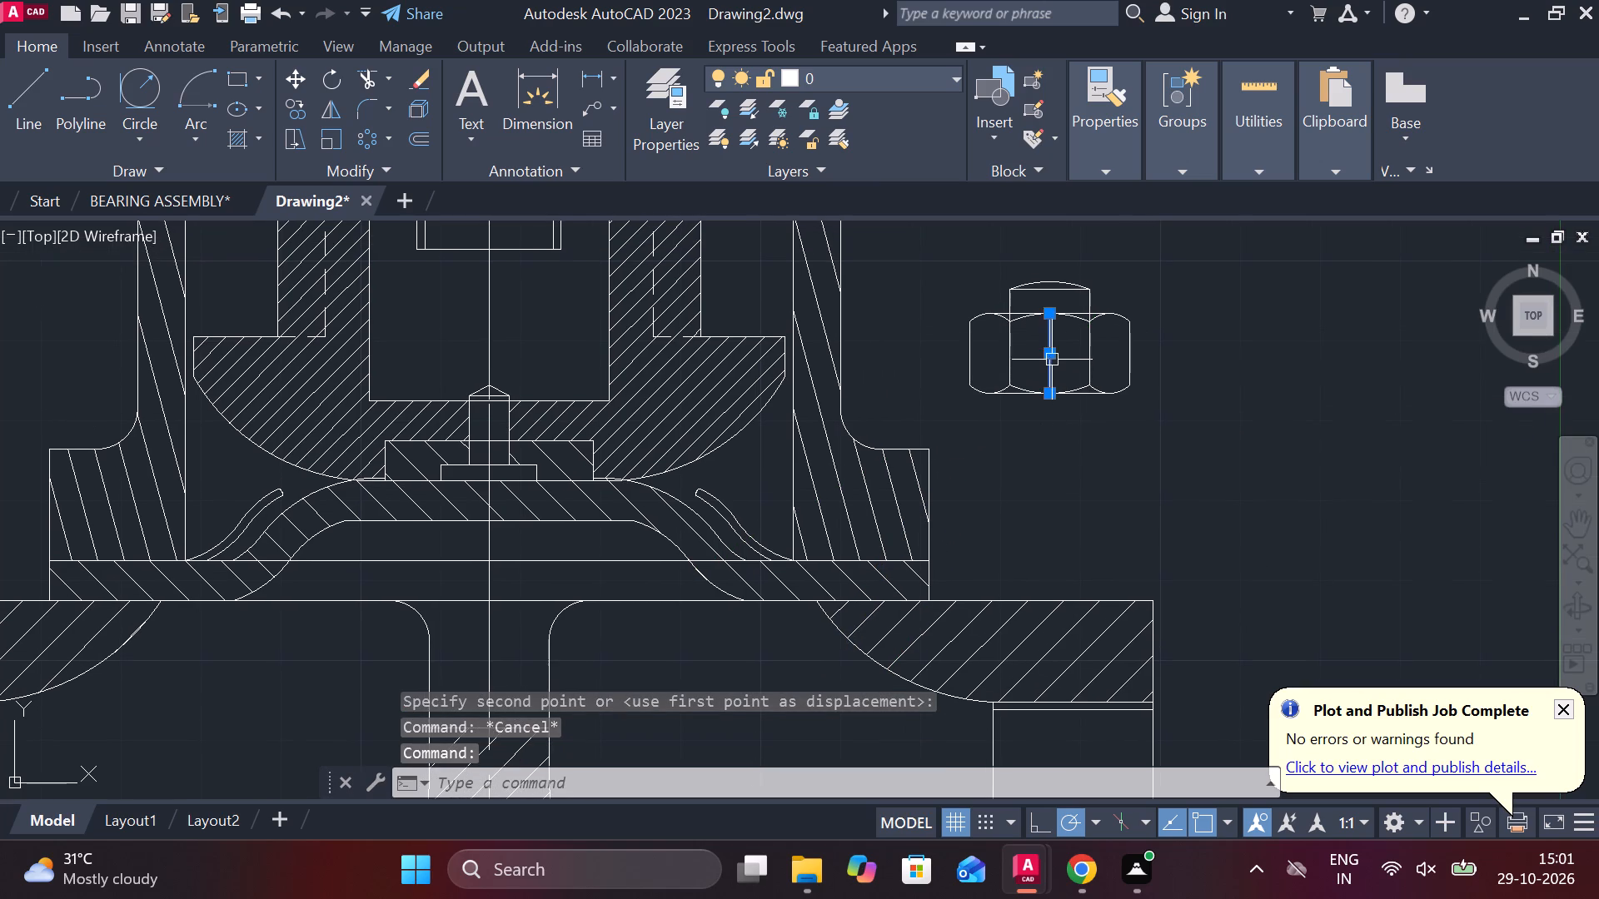
pyautogui.click(1051, 314)
pyautogui.click(1048, 248)
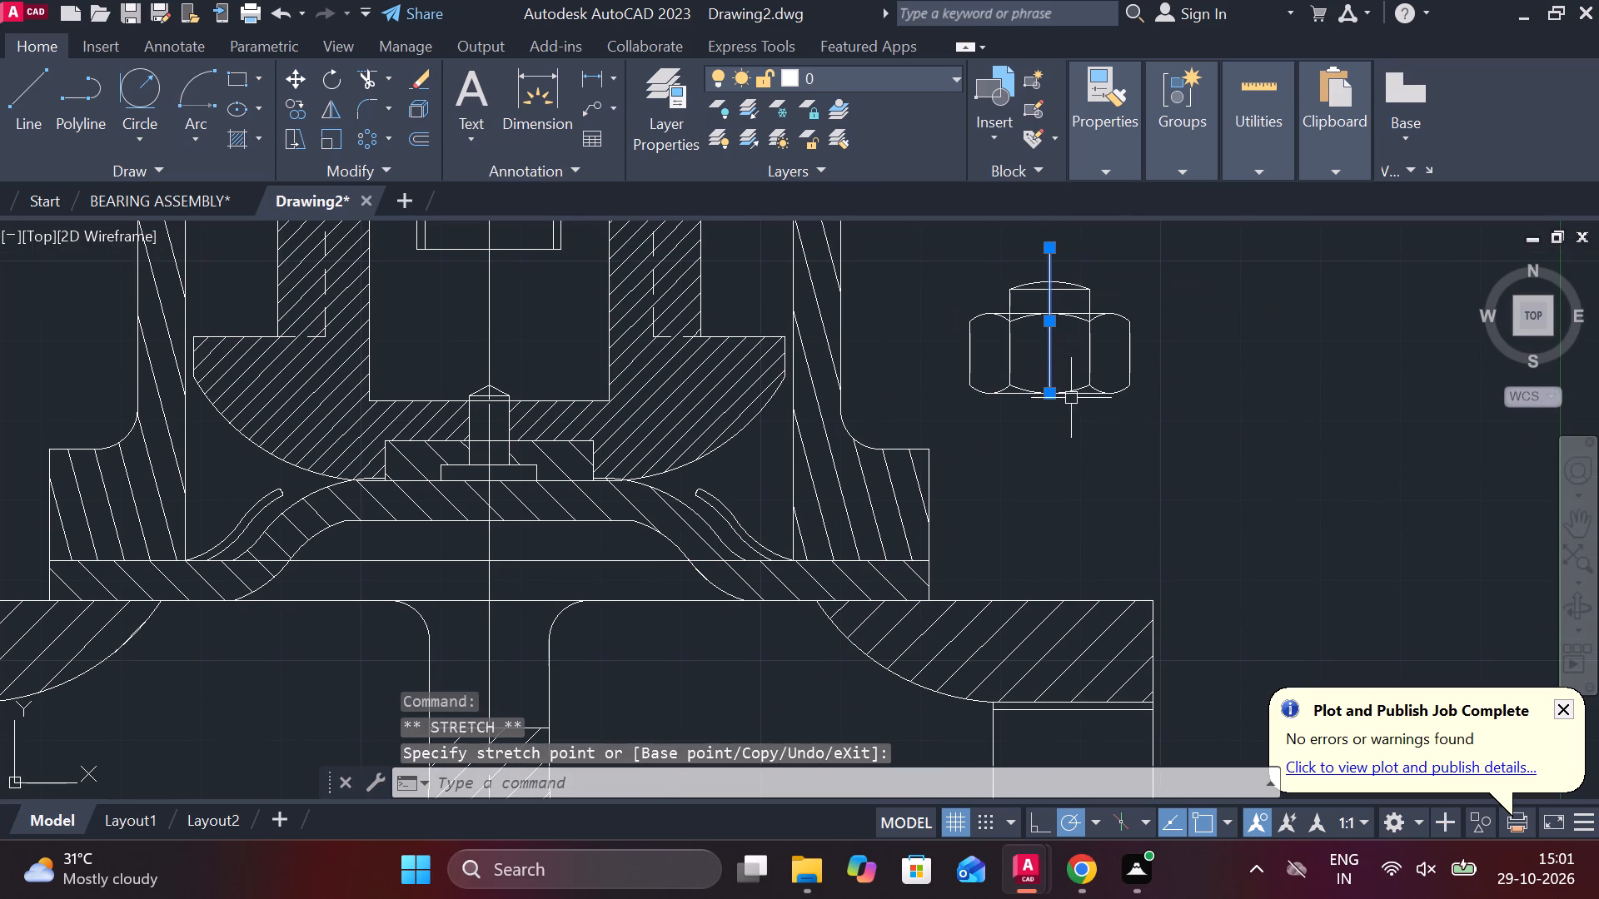
pyautogui.click(1045, 395)
pyautogui.click(1050, 435)
pyautogui.press('Escape')
# Trim away the nut's left half, including its stud end, up to the centre line and remove the leftover pieces.
pyautogui.write('TR')
pyautogui.press('space')
pyautogui.click(957, 299)
pyautogui.moveTo(1022, 401); pyautogui.dragTo(1022, 411)
pyautogui.click(1002, 391)
pyautogui.click(969, 359)
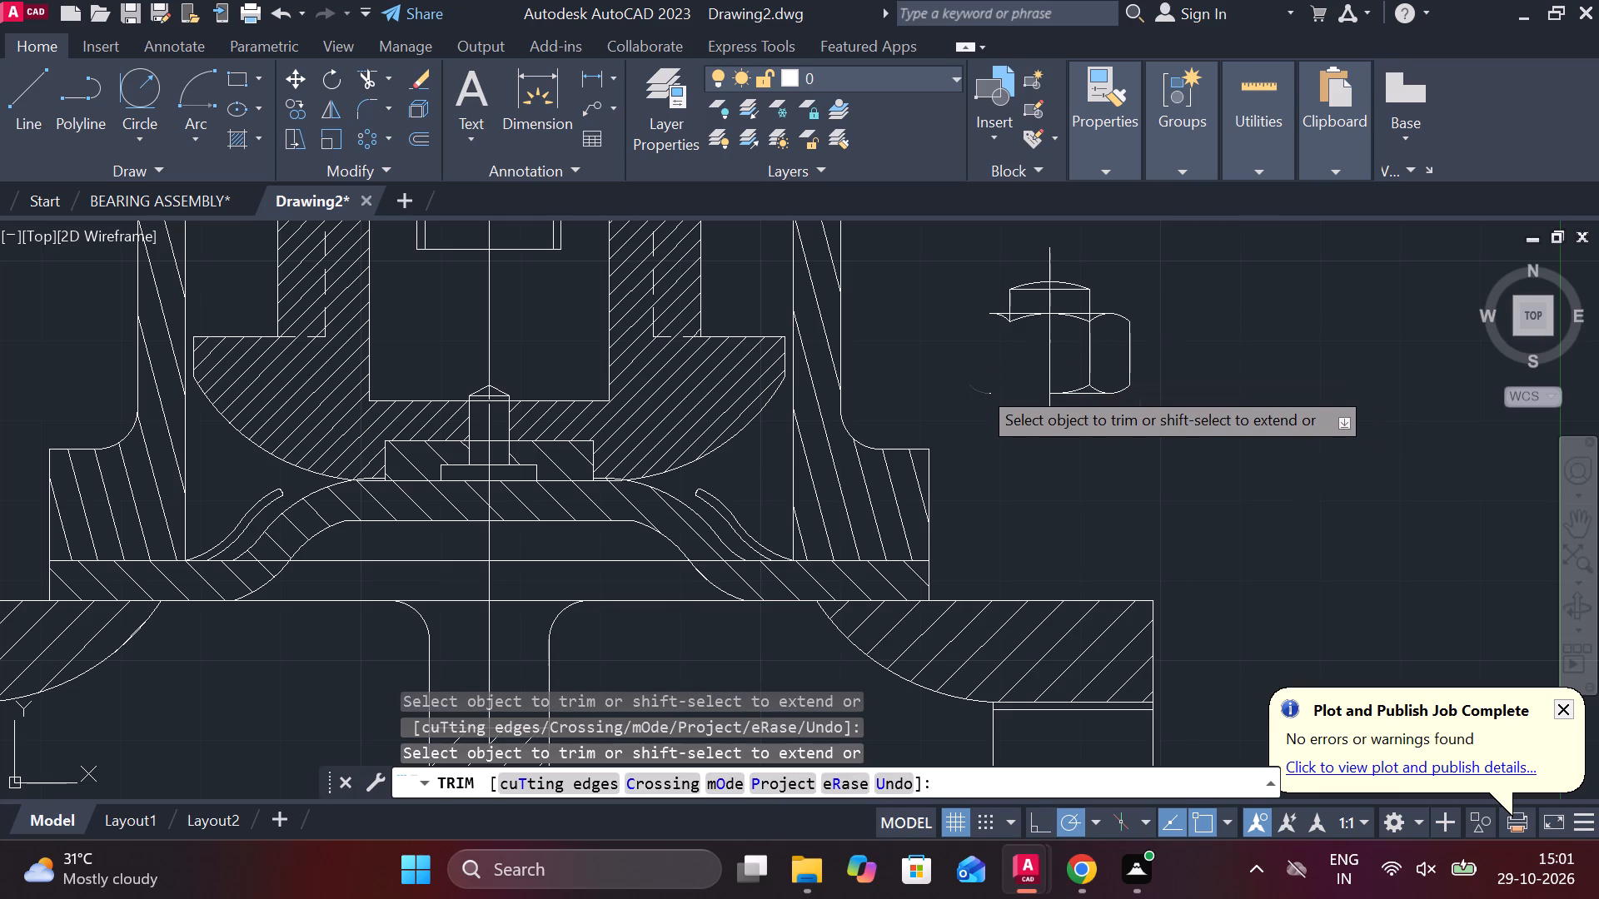
pyautogui.click(979, 386)
pyautogui.click(1009, 328)
pyautogui.click(1032, 272)
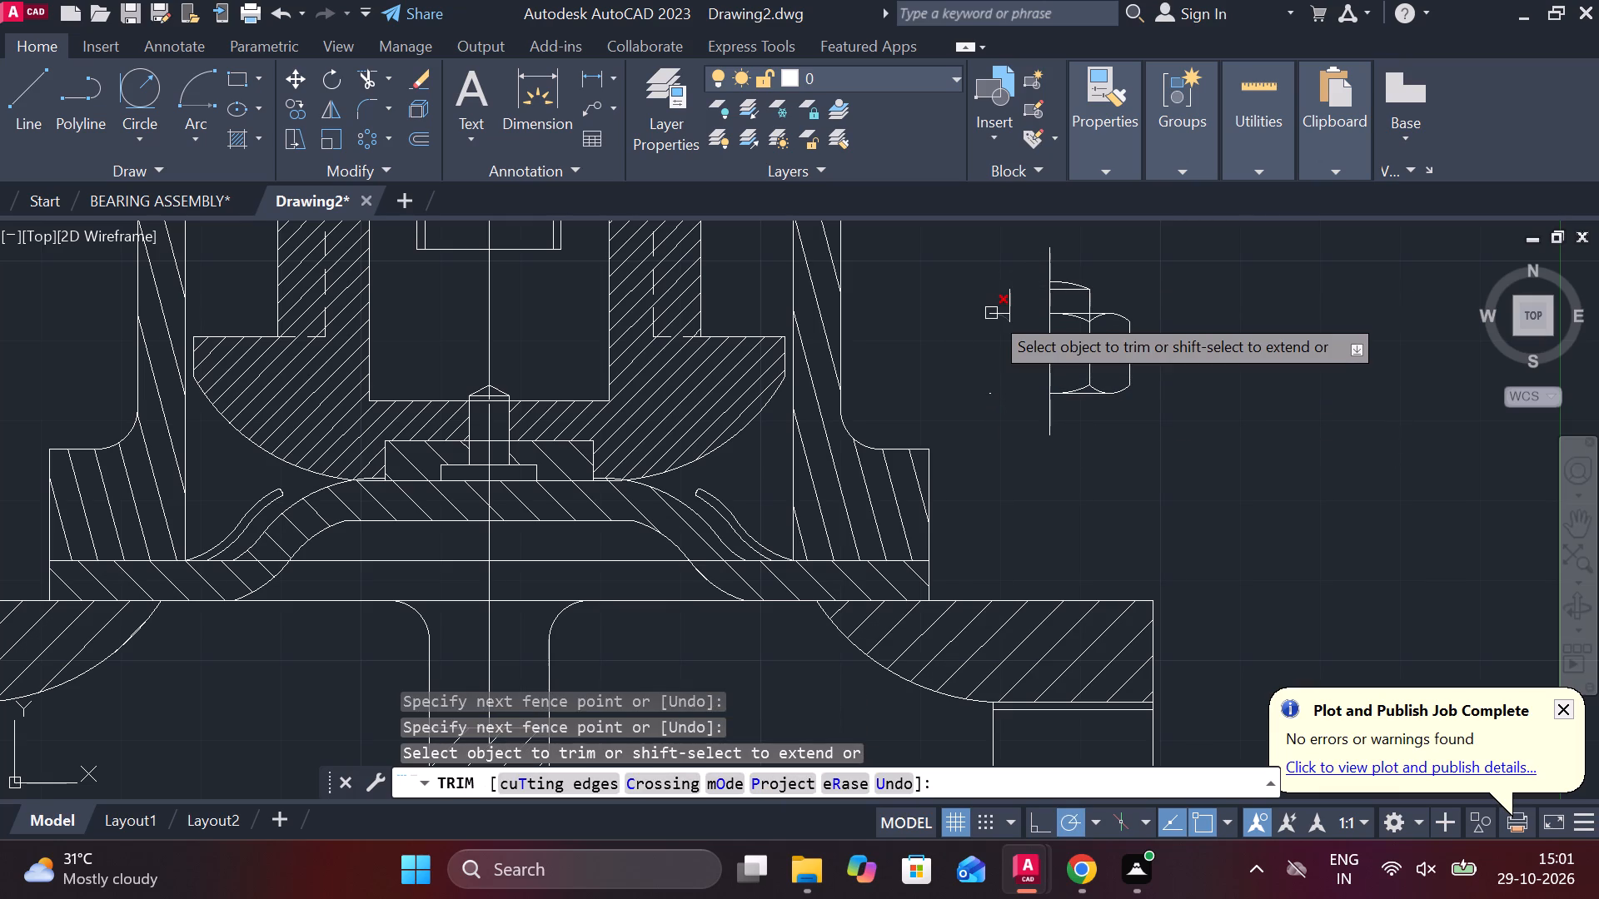
pyautogui.doubleClick(991, 313)
pyautogui.click(994, 317)
pyautogui.click(1012, 309)
pyautogui.click(1011, 326)
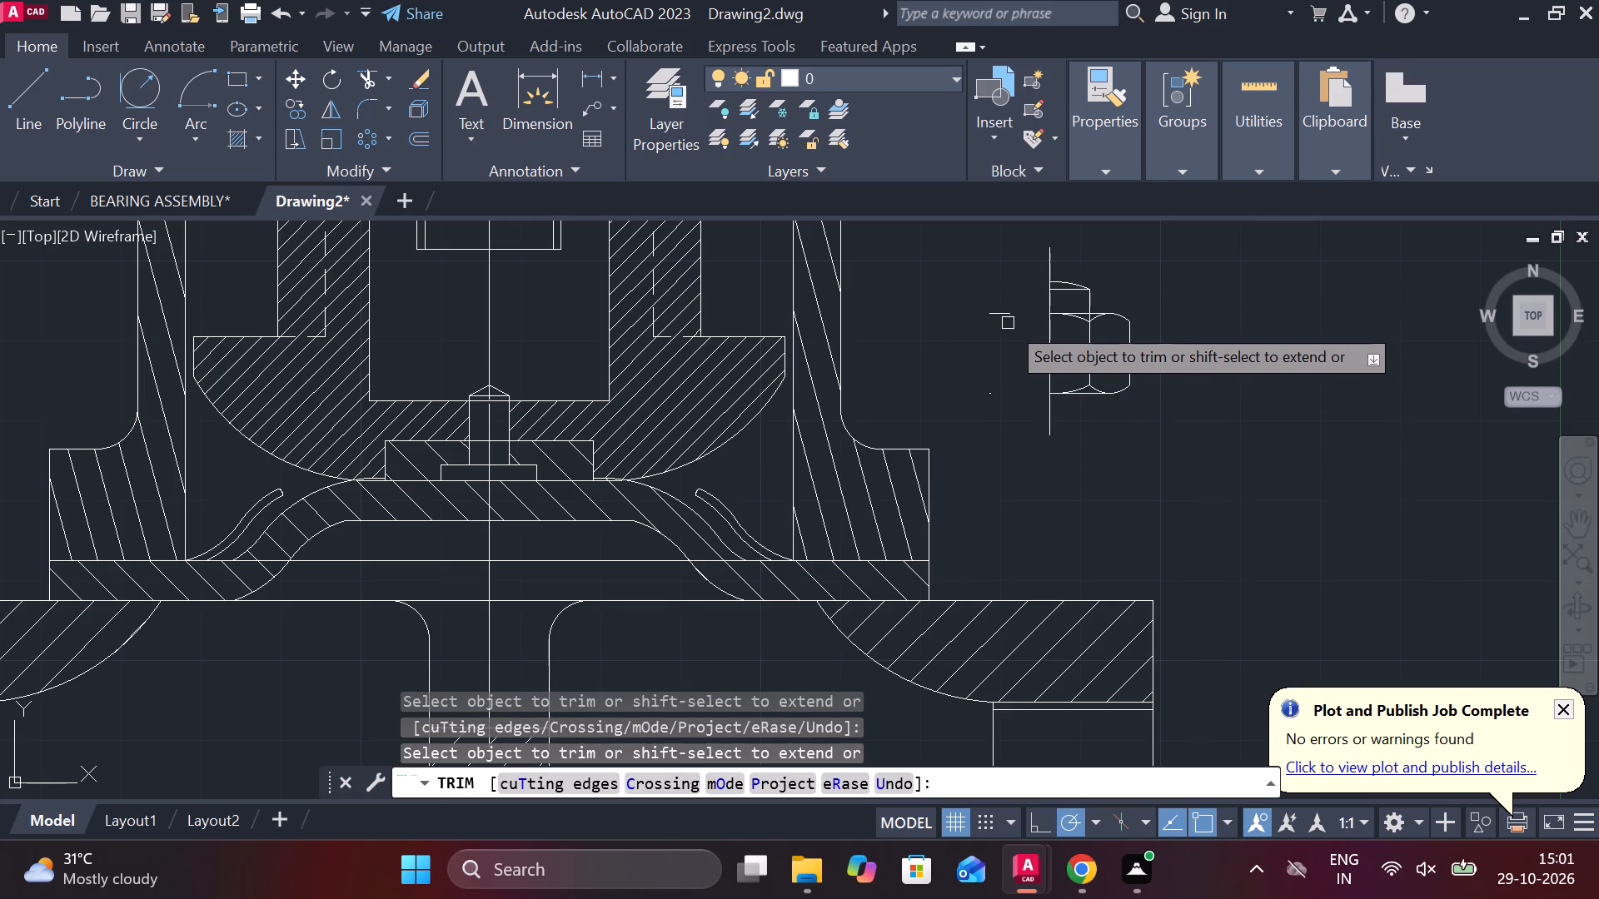
pyautogui.click(1004, 317)
pyautogui.click(988, 397)
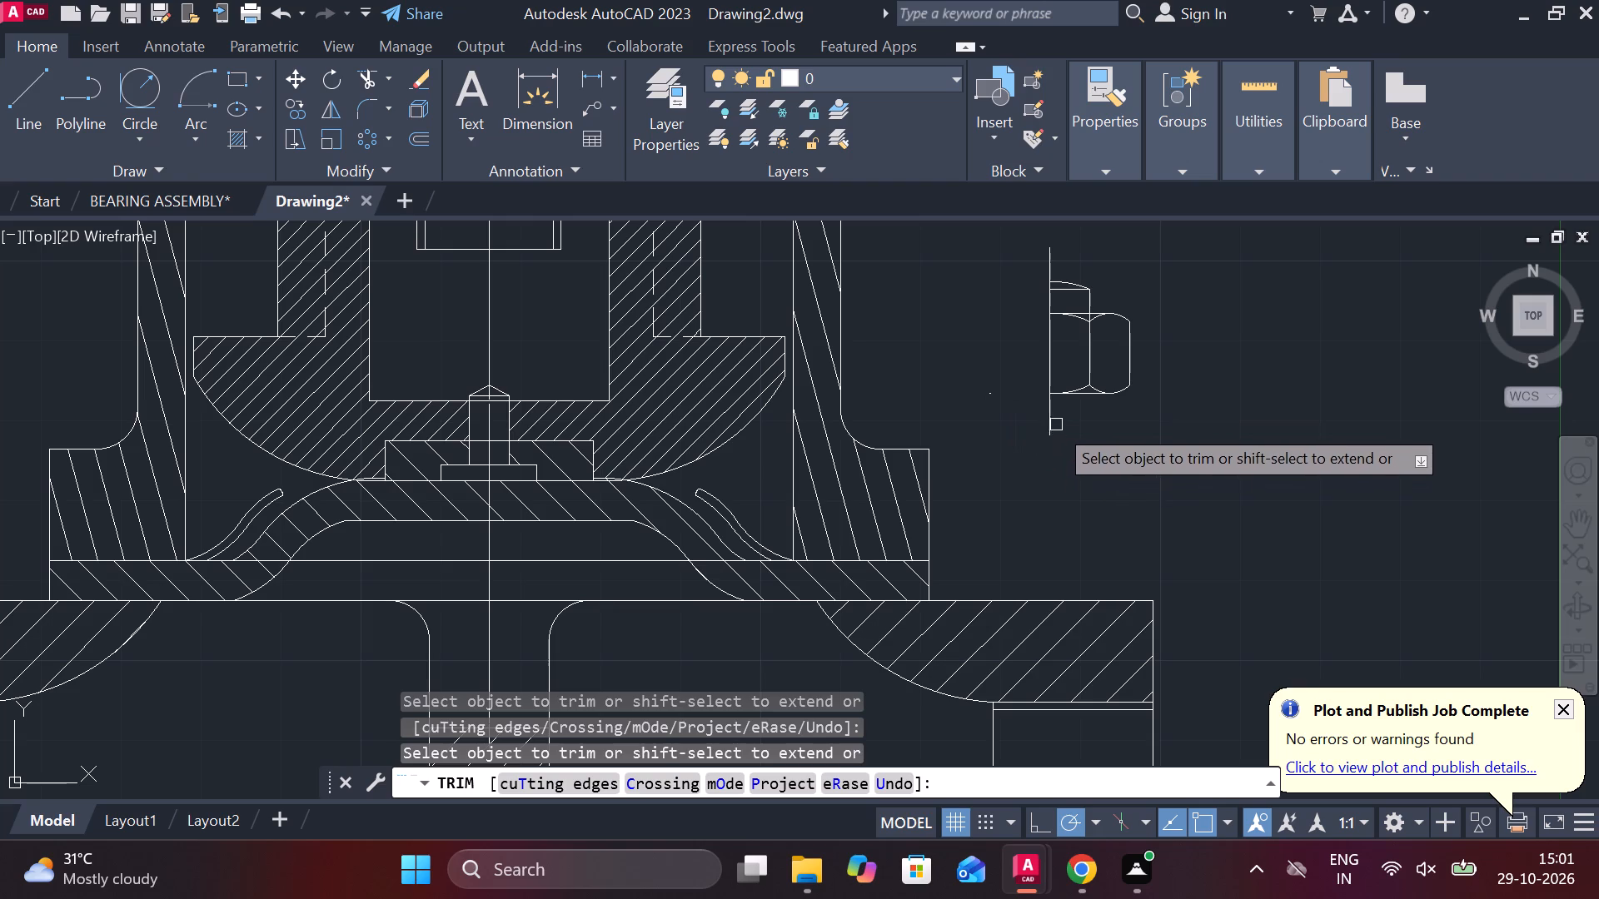
pyautogui.click(1039, 416)
pyautogui.click(989, 396)
pyautogui.click(986, 394)
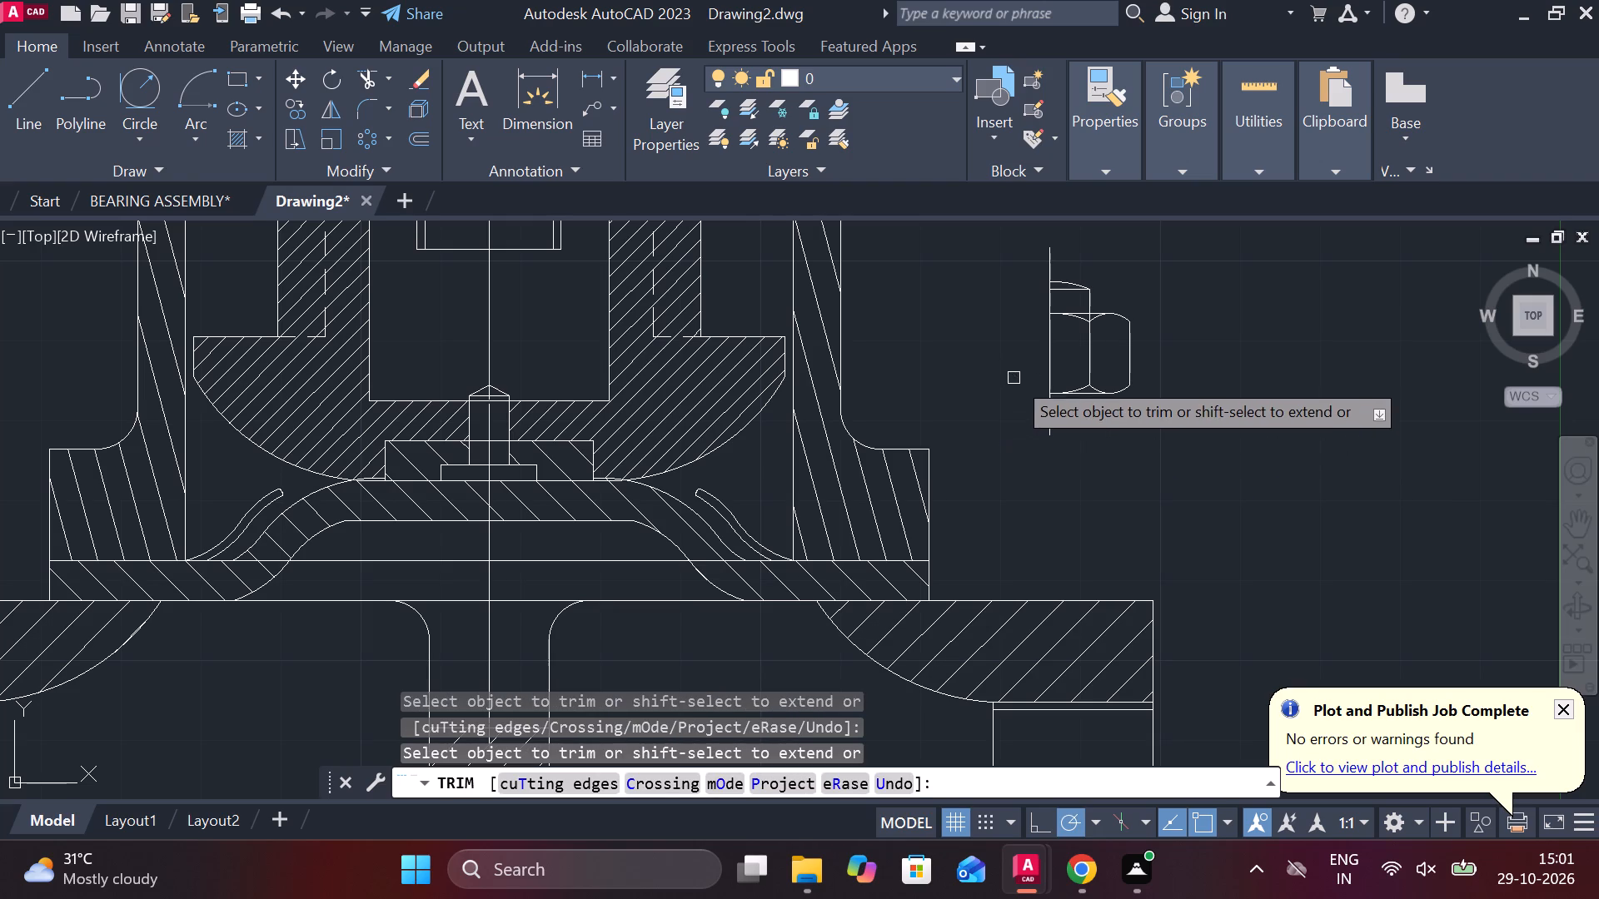
# Trim the centre line's overhanging ends above the stud dome and below the nut's base.
pyautogui.moveTo(1037, 272); pyautogui.dragTo(1047, 270)
pyautogui.click(1142, 246)
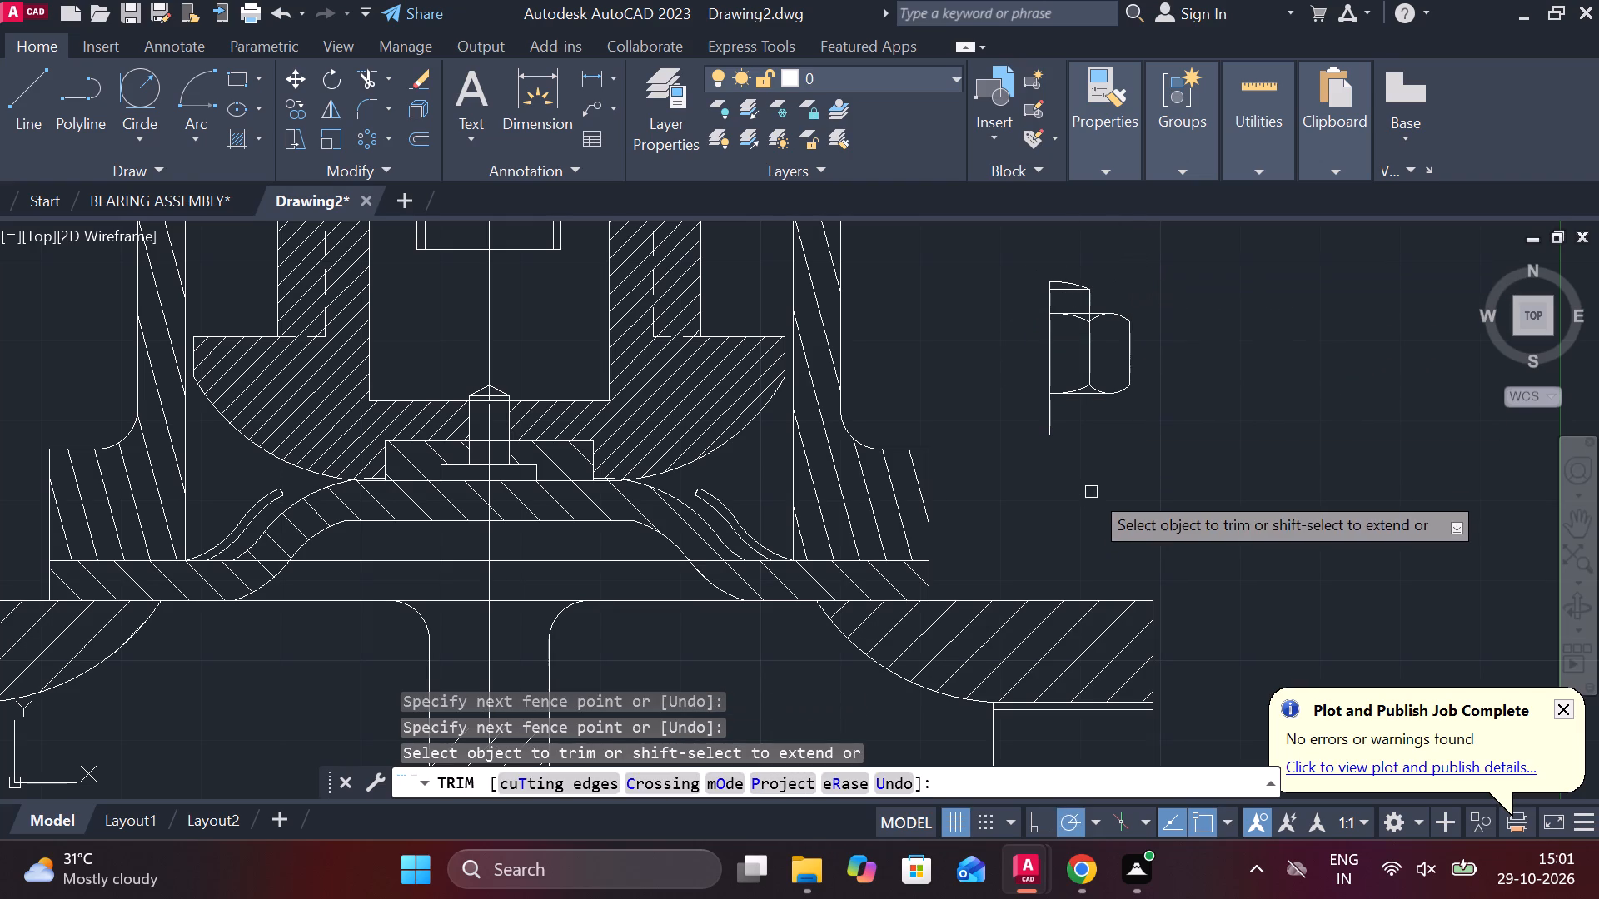
pyautogui.click(1085, 455)
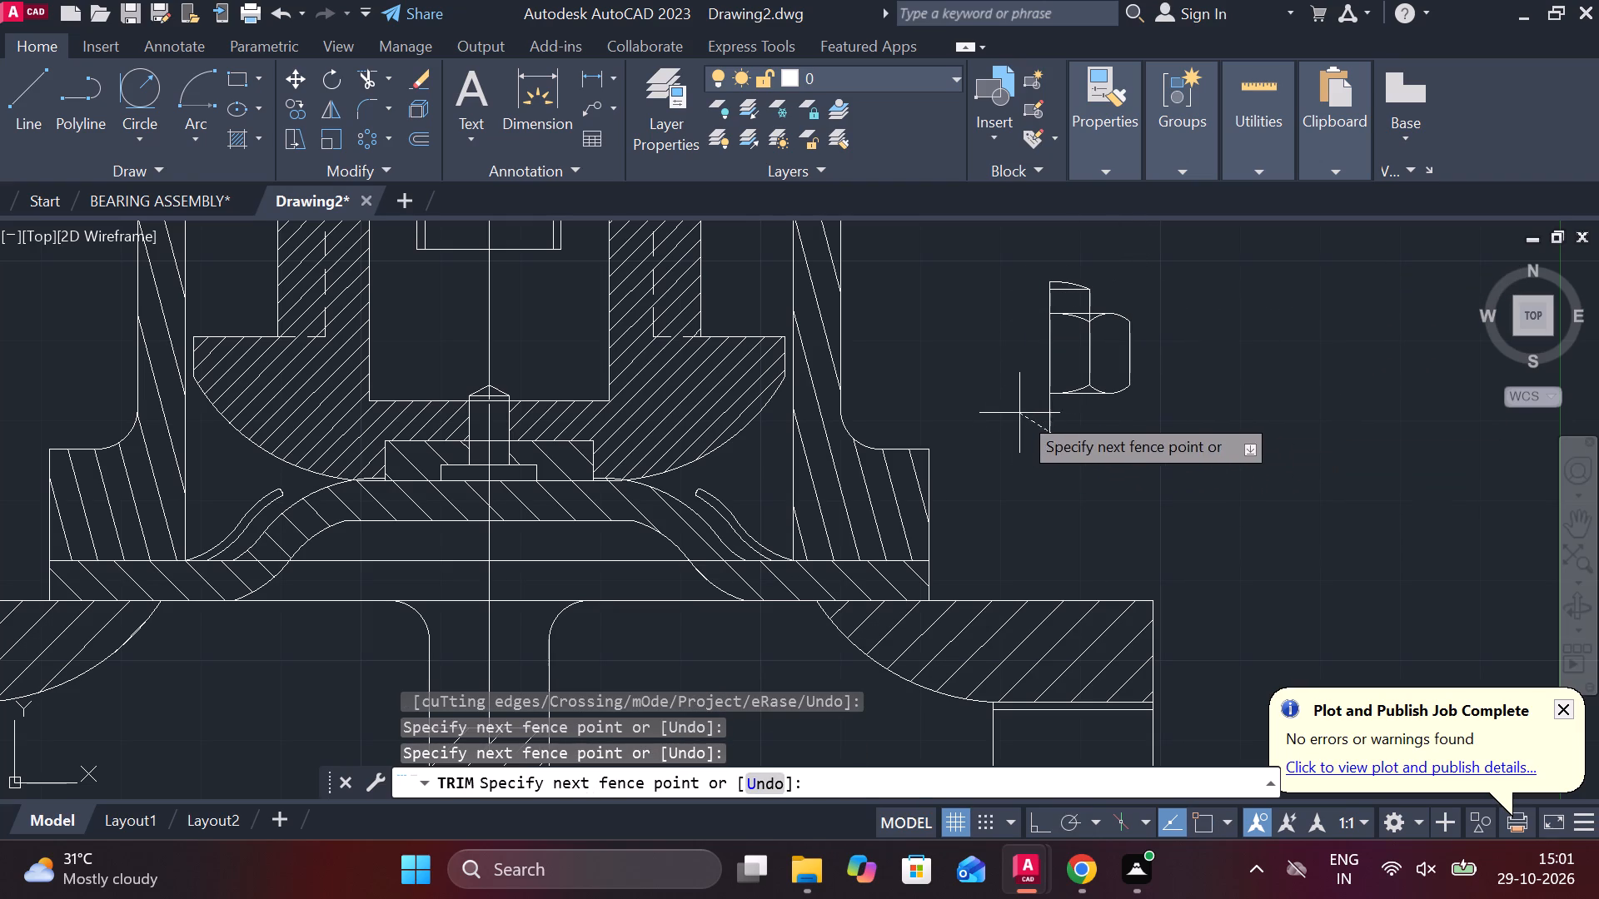
pyautogui.click(1041, 410)
pyautogui.press('`')
pyautogui.press('Escape')
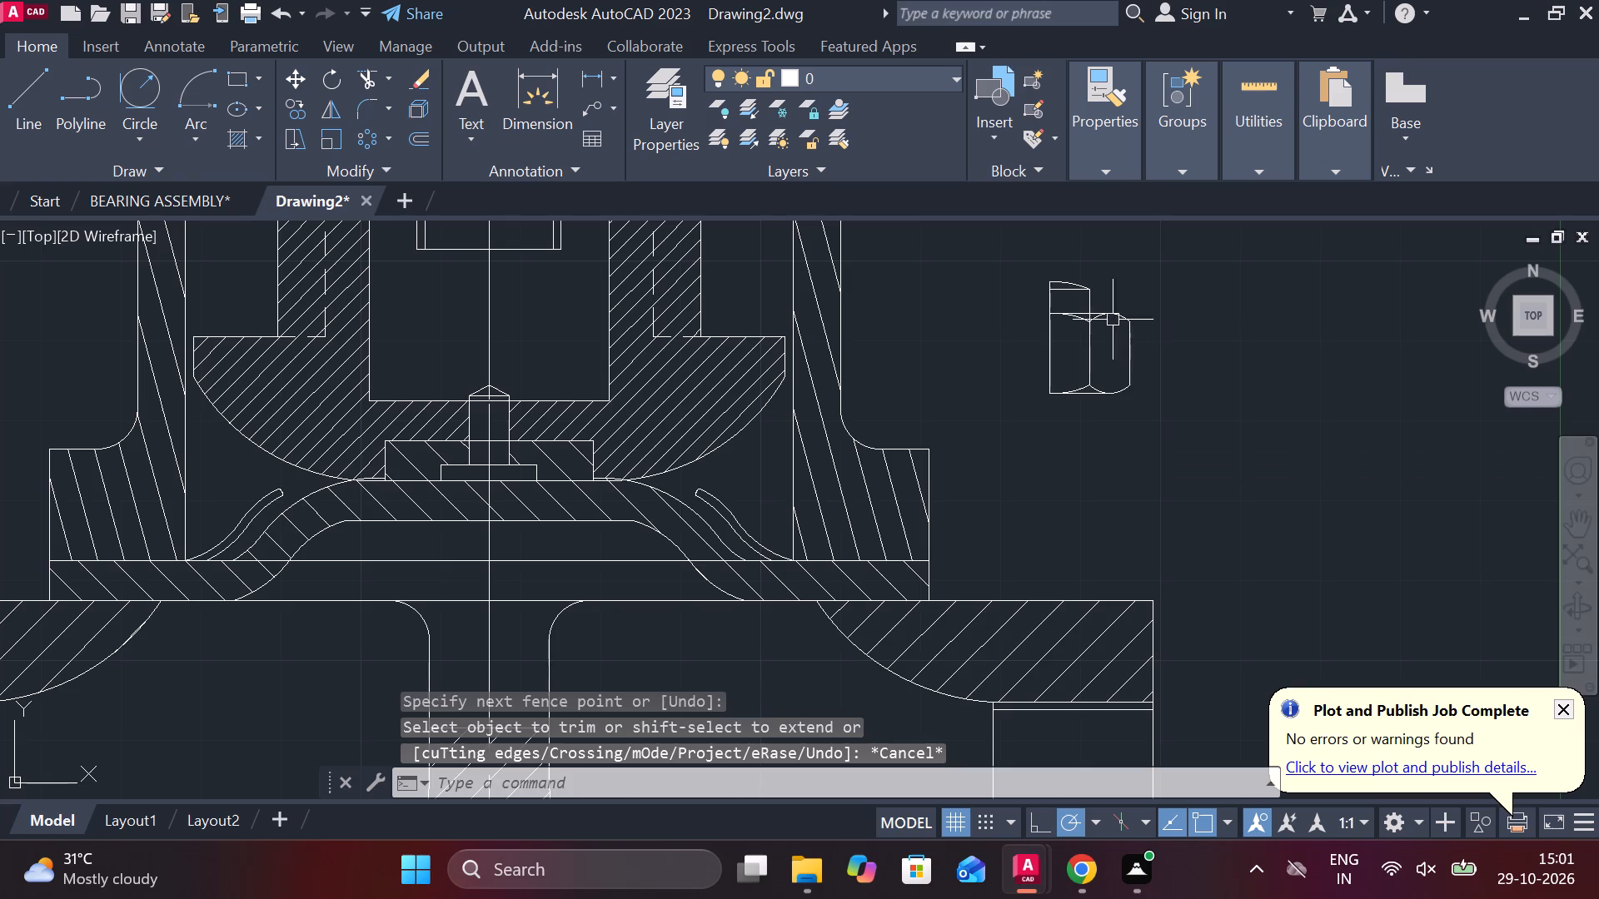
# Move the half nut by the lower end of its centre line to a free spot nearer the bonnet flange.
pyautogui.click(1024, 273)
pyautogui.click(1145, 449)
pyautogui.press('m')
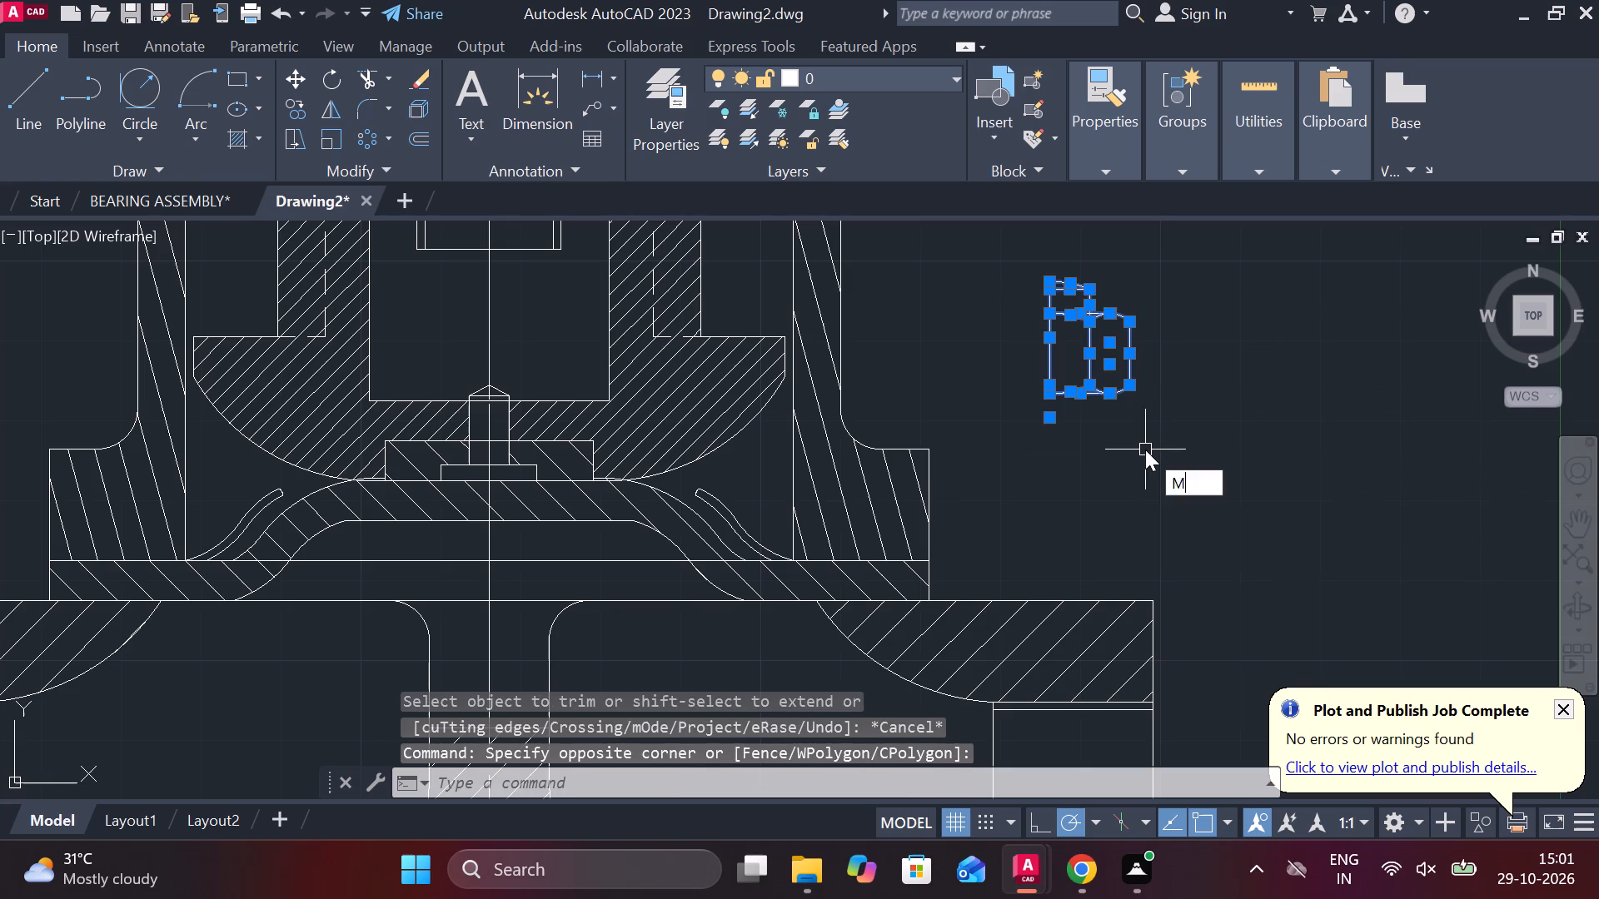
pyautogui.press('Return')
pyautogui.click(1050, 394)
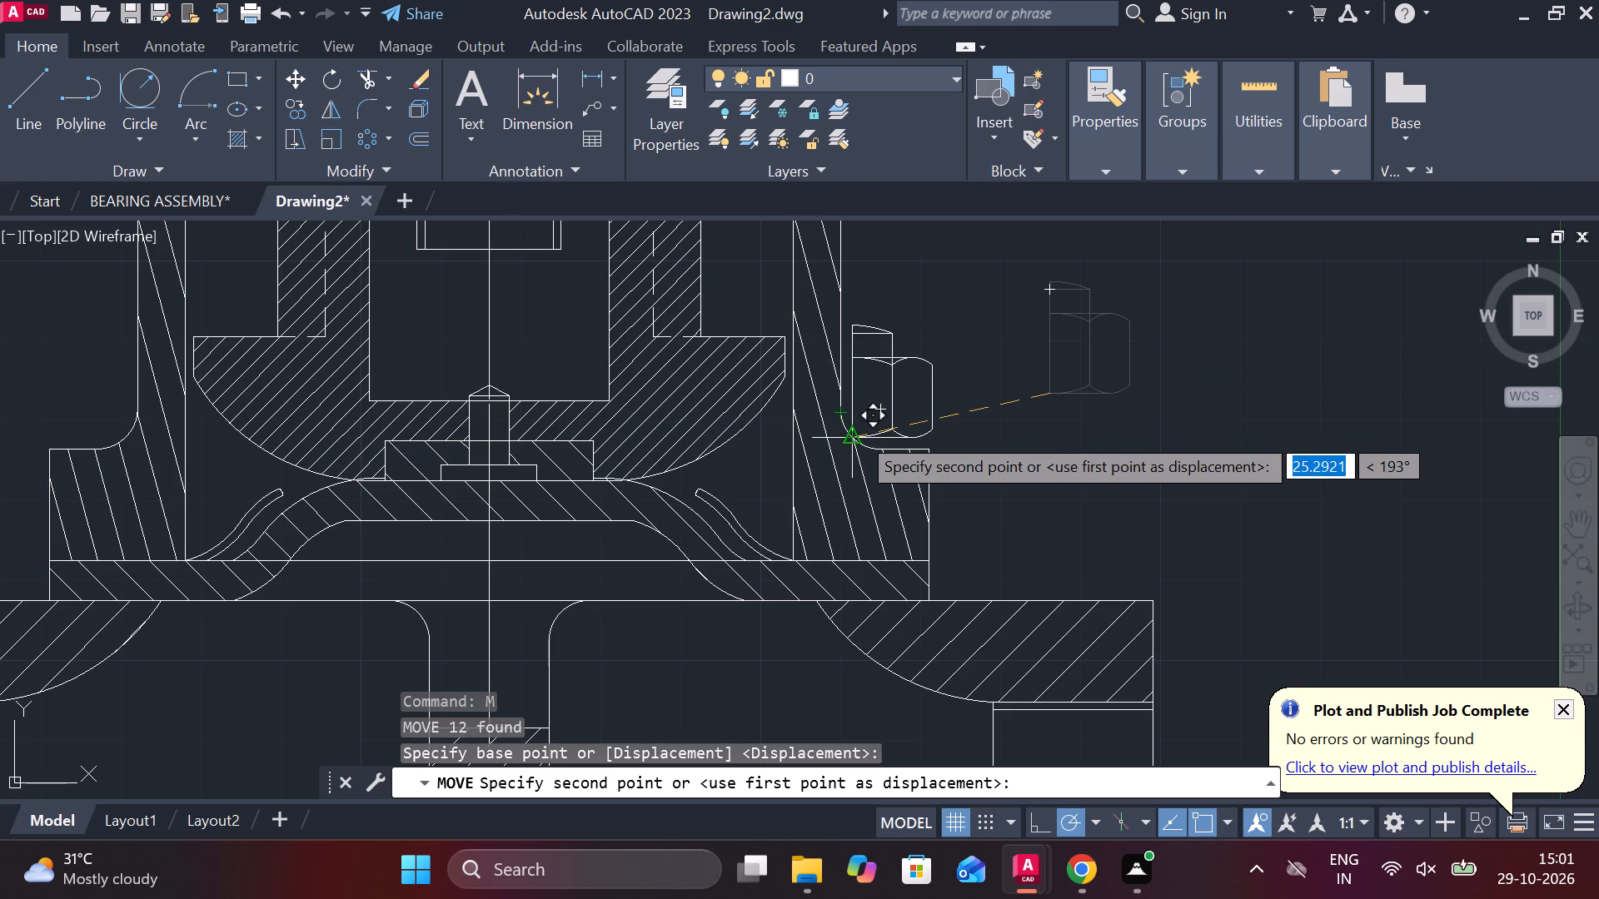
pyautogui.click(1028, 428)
# Move the half nut by its base onto the flat top edge of the bonnet flange, beside the fillet.
pyautogui.click(998, 290)
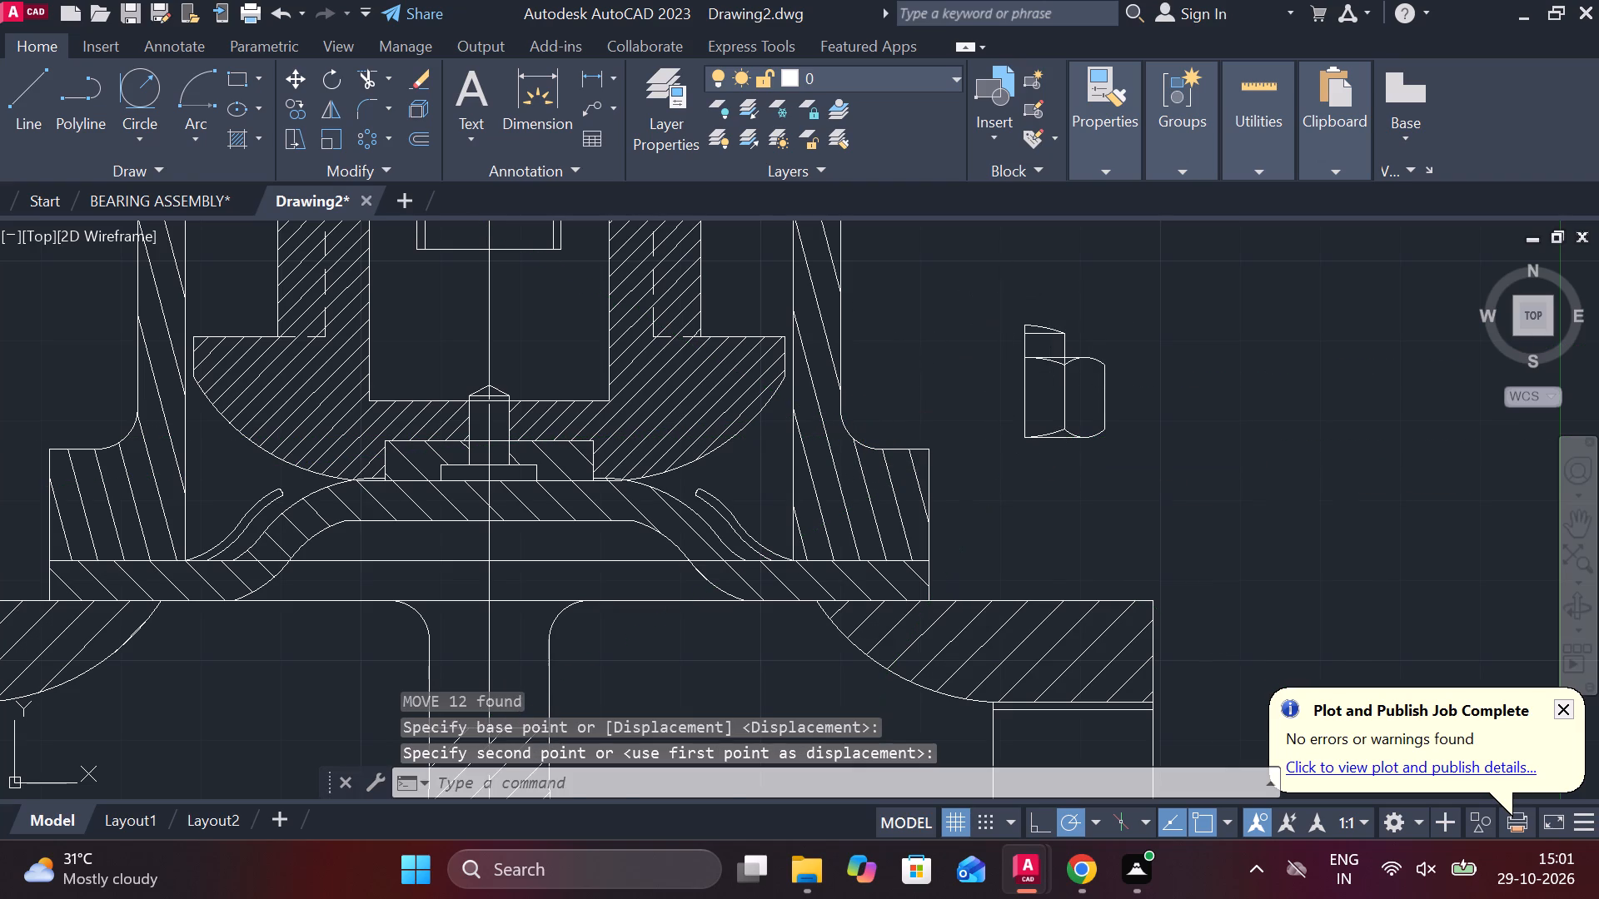
pyautogui.click(1153, 454)
pyautogui.press('m')
pyautogui.press('Return')
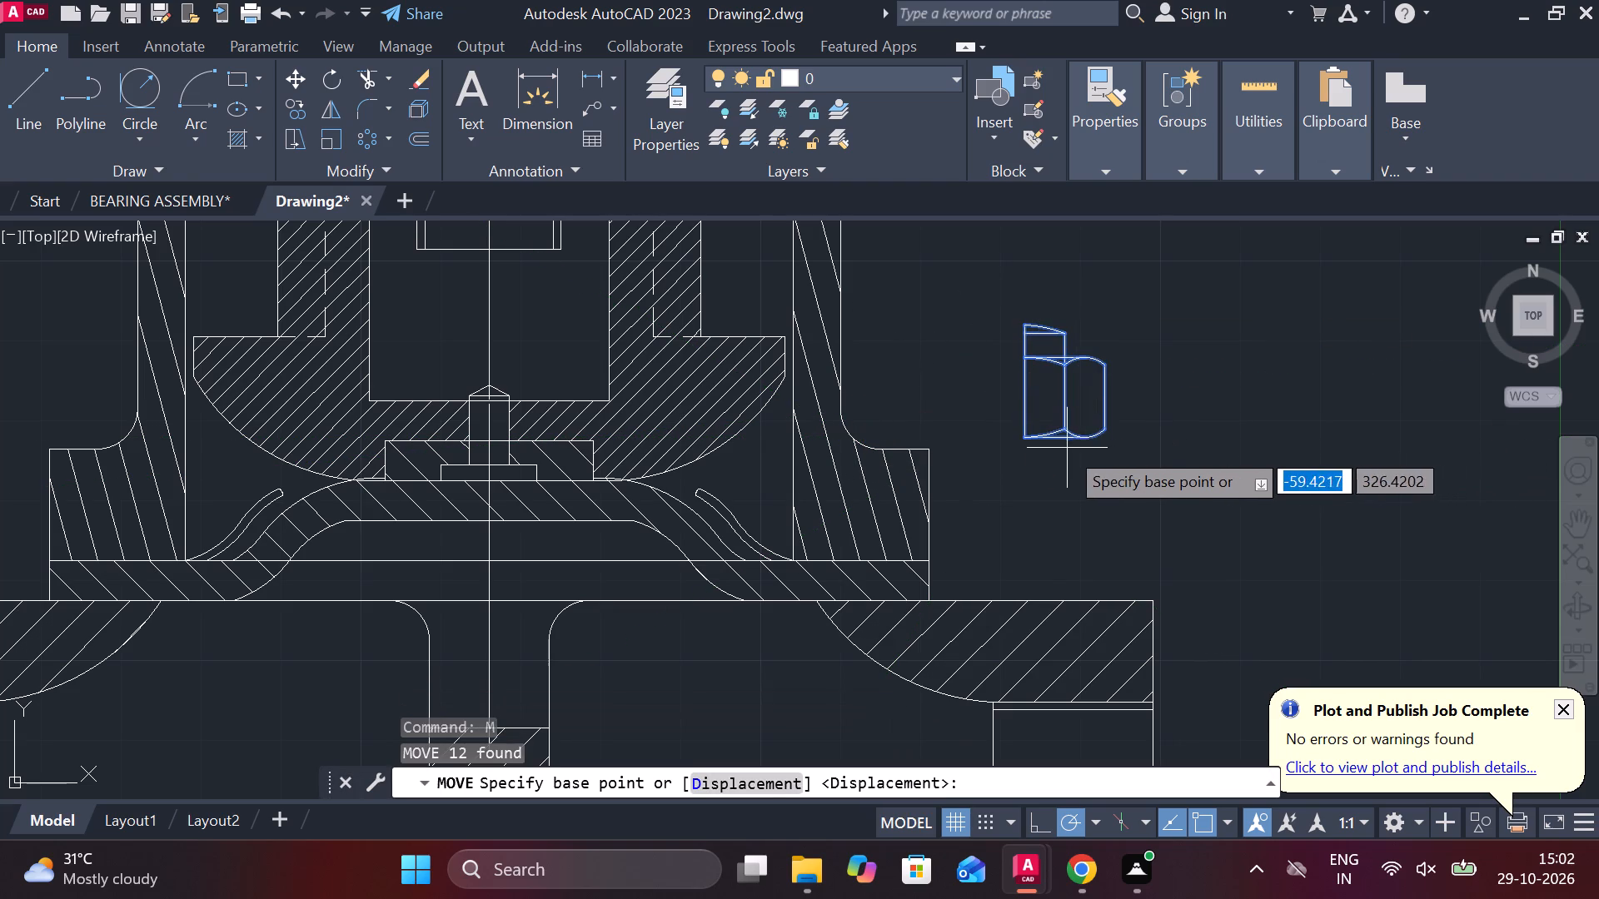
pyautogui.click(1066, 446)
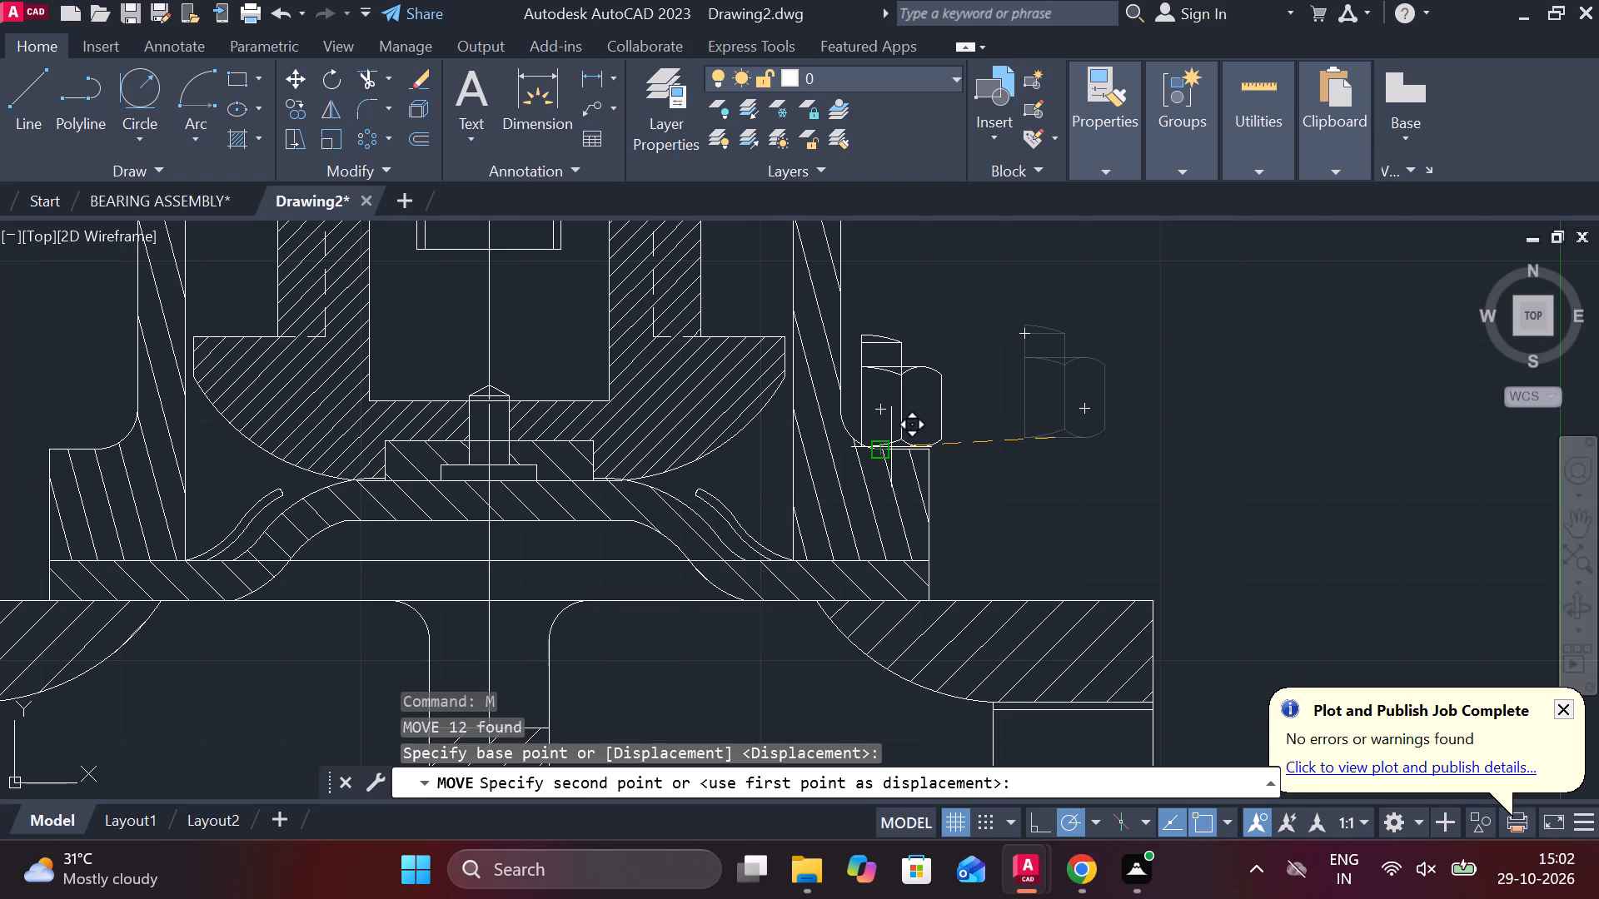
pyautogui.scroll(-2, 1098, 435)
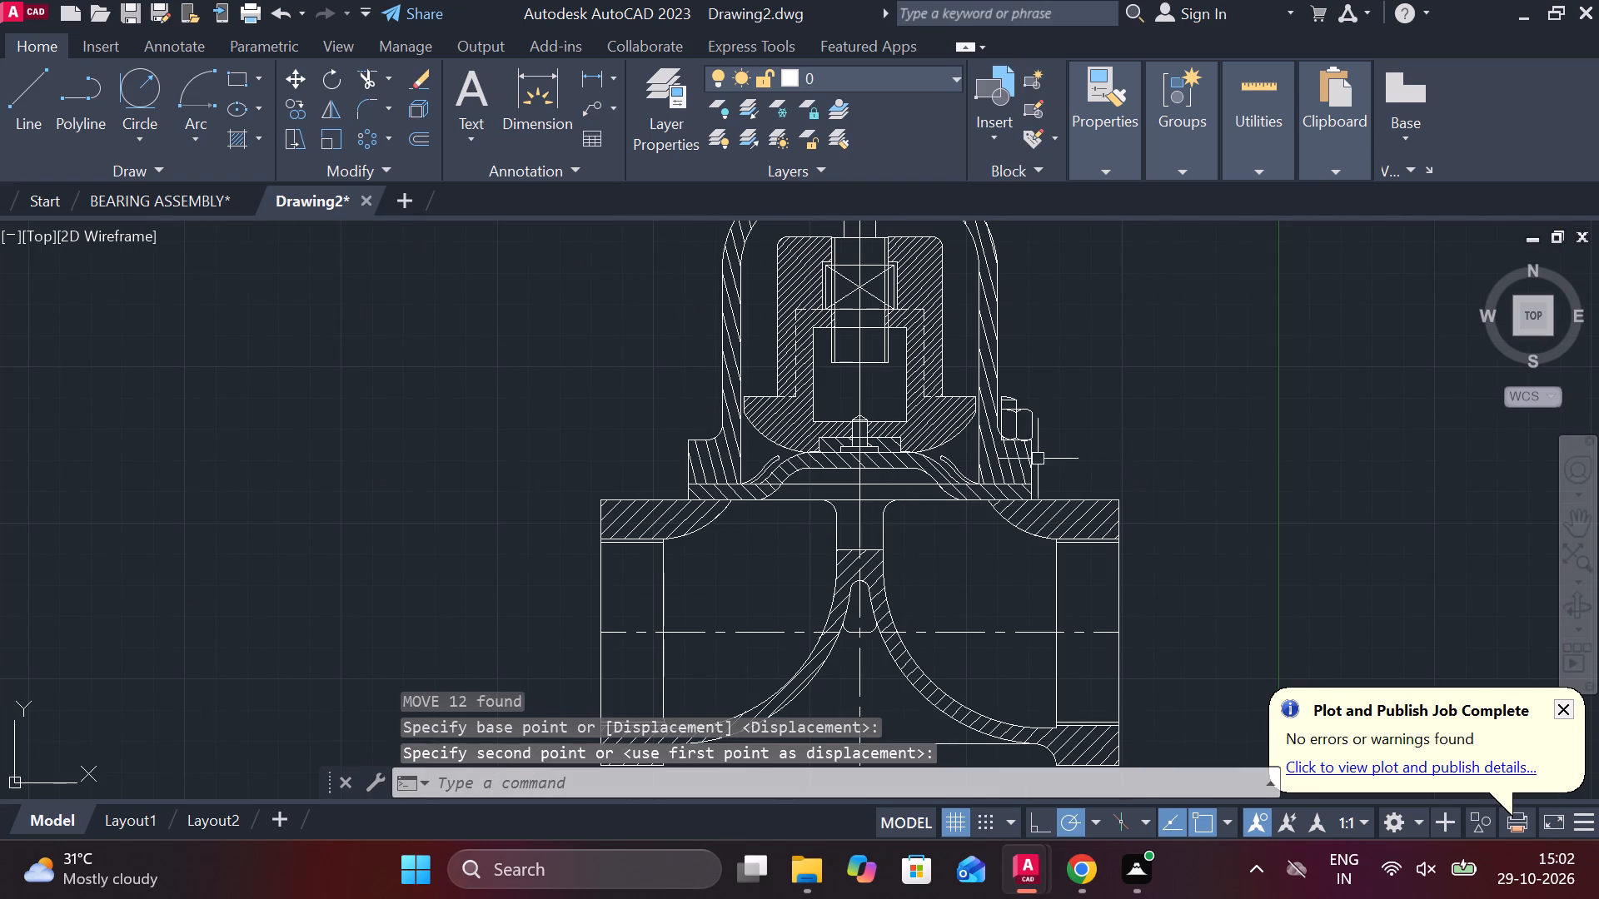
# Trim the half nut's base line and inner vertical edge where they cross into the bonnet's flange fillet.
pyautogui.scroll(3, 1061, 445)
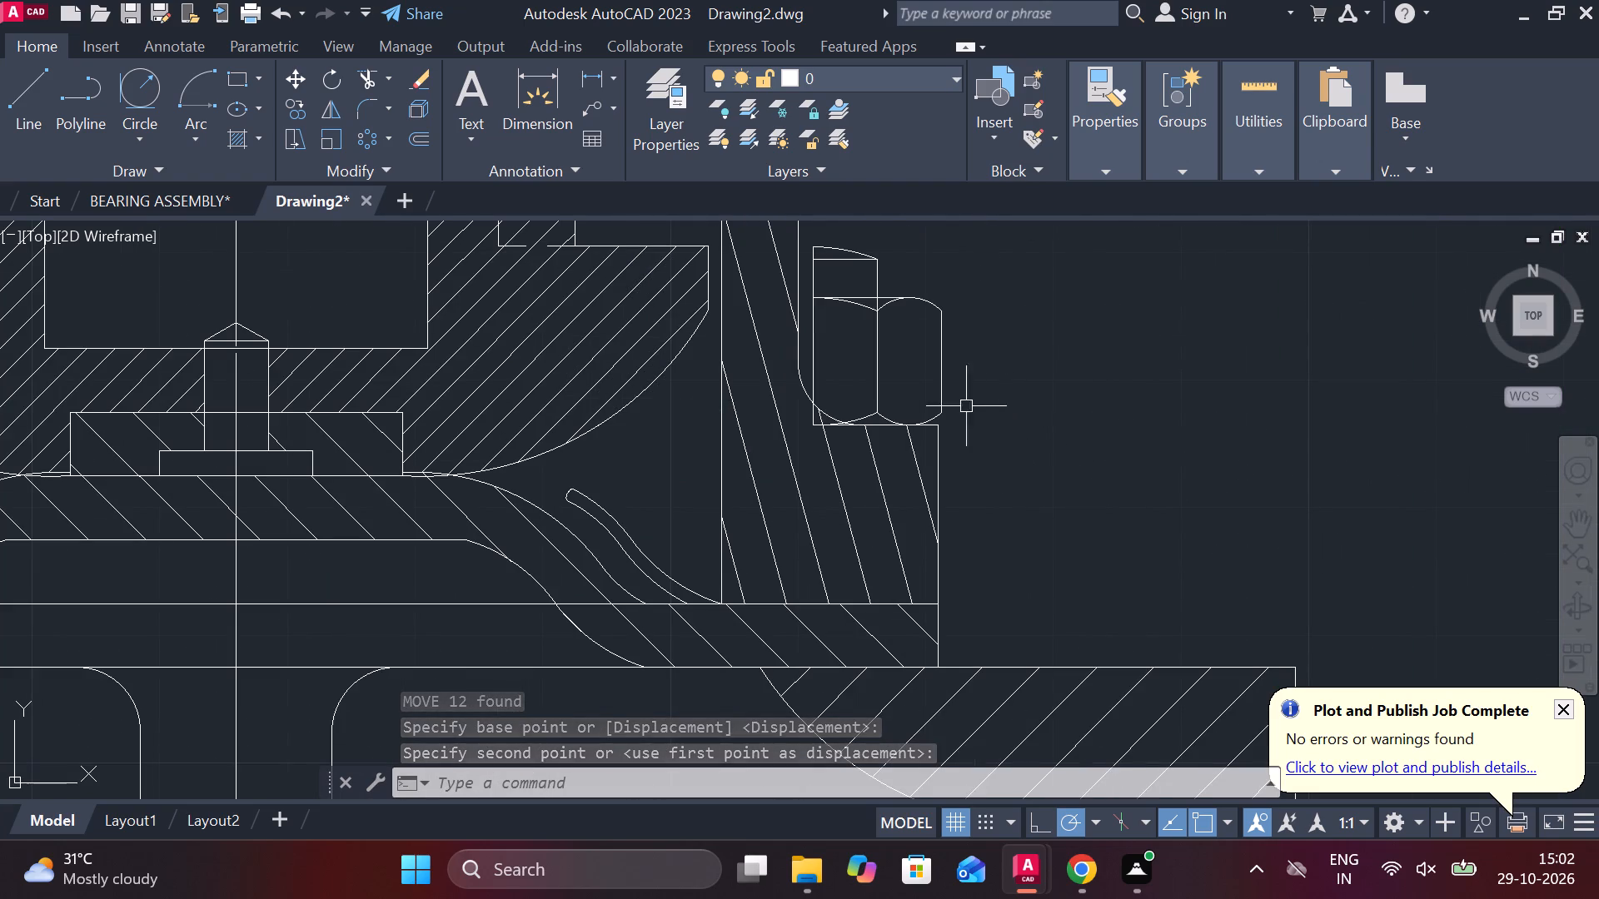
pyautogui.write('TR')
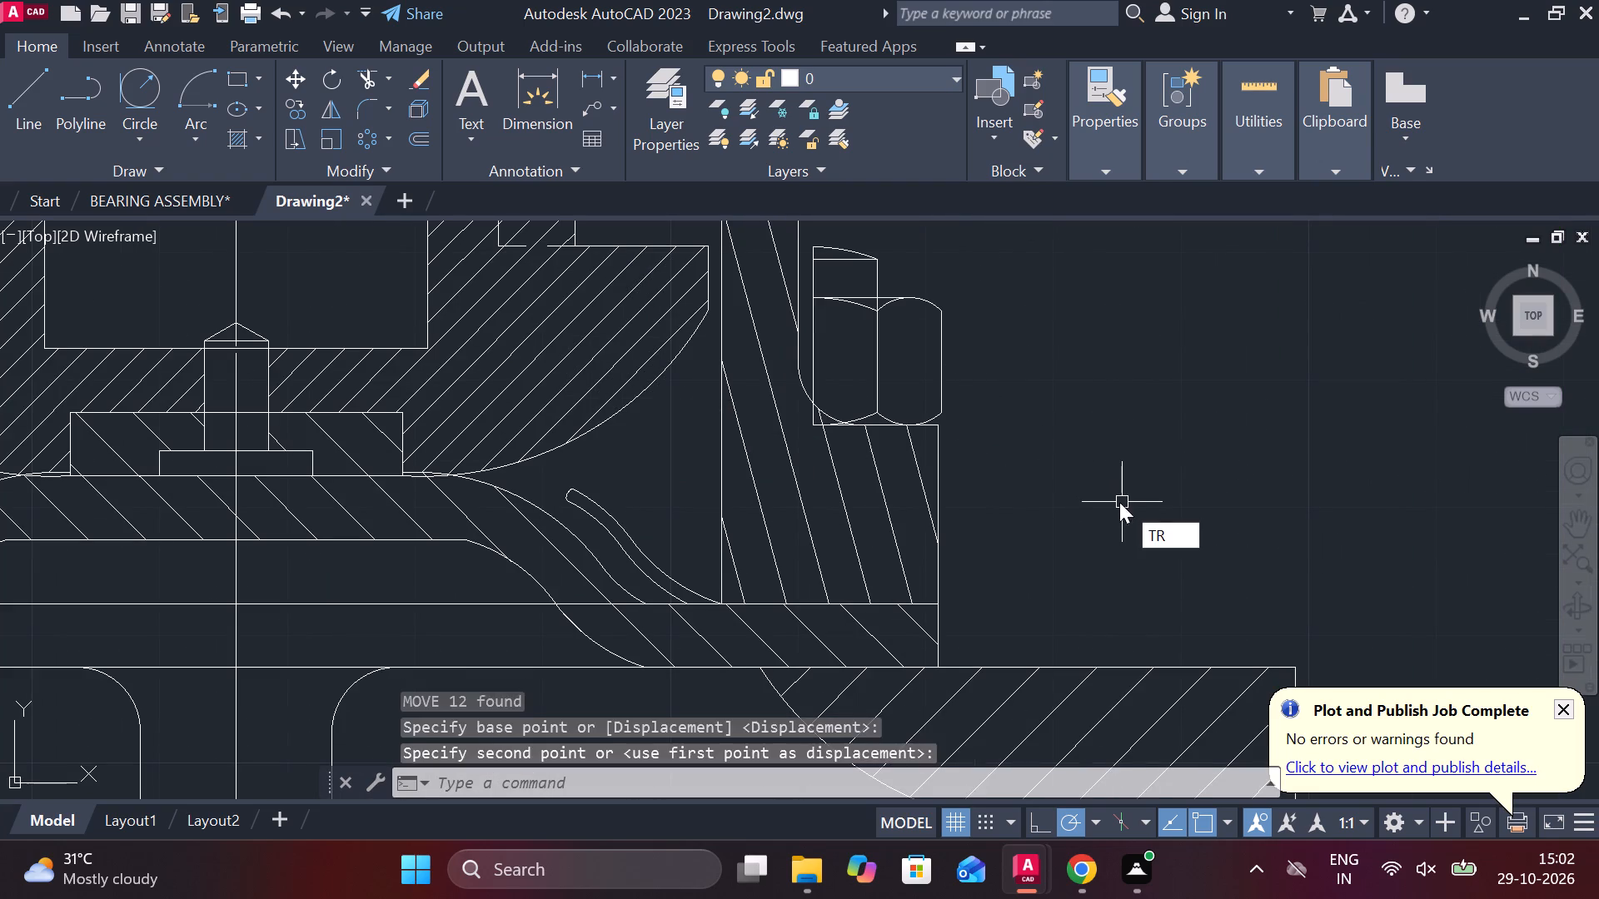
pyautogui.press('space')
pyautogui.scroll(3, 817, 449)
pyautogui.click(808, 349)
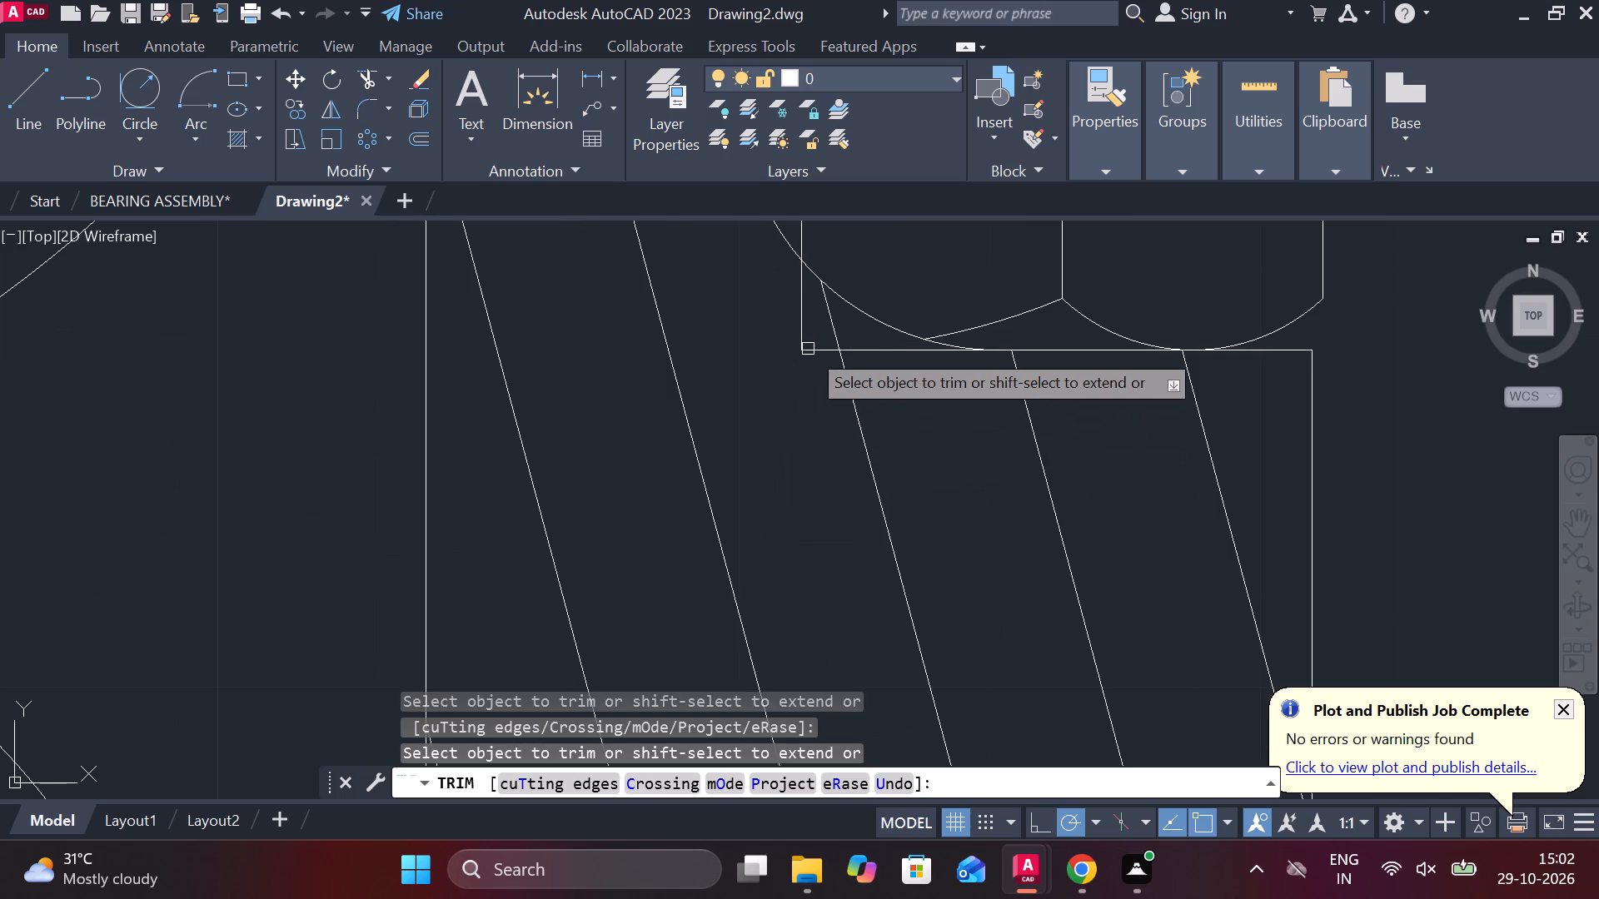
pyautogui.click(799, 315)
pyautogui.click(803, 348)
pyautogui.scroll(-2, 1021, 403)
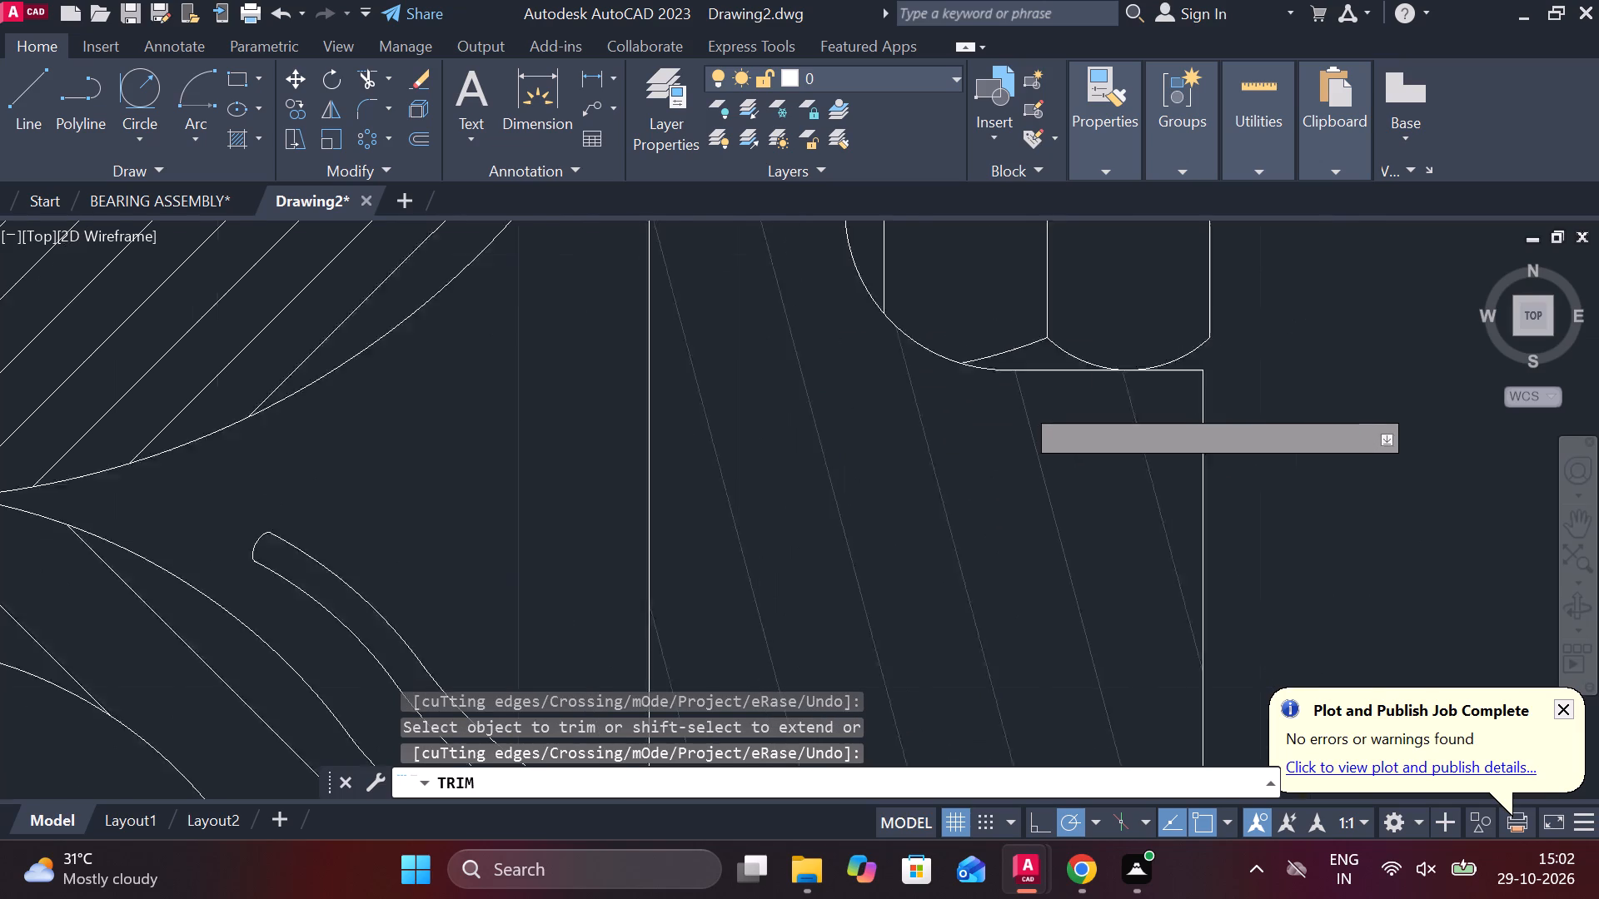
pyautogui.scroll(-1, 1021, 403)
pyautogui.moveTo(1212, 394); pyautogui.dragTo(1207, 451, button='middle')
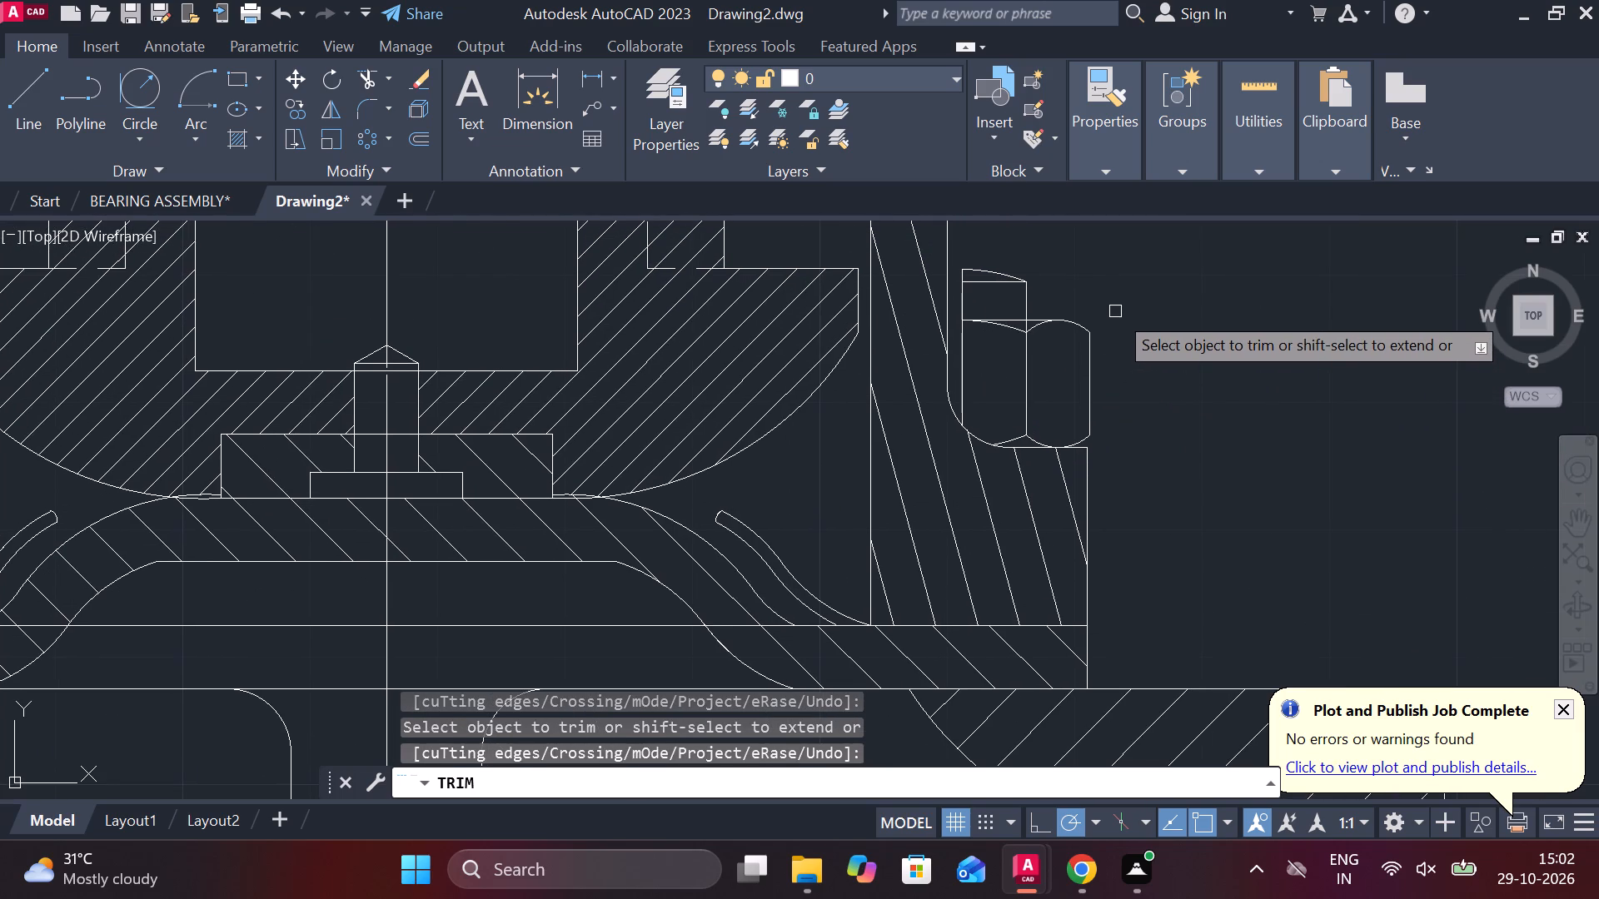
pyautogui.scroll(1, 1118, 311)
pyautogui.moveTo(1127, 312); pyautogui.dragTo(1161, 393, button='middle')
pyautogui.press('Escape')
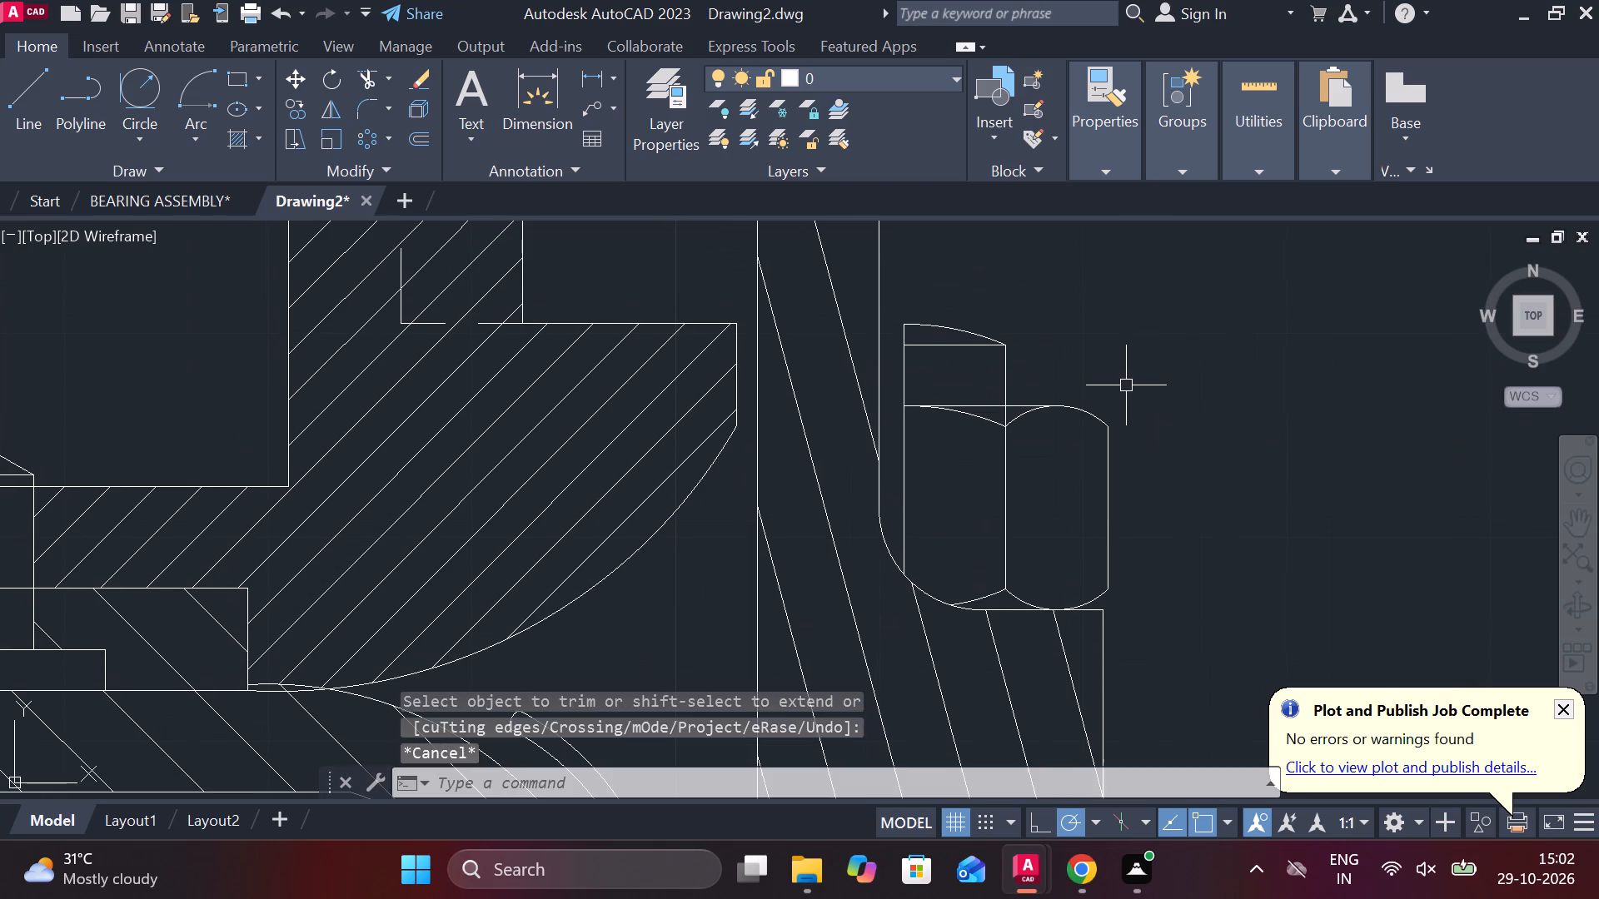
# Extend the stud's dome arc, the line beneath it and the nut's upper chamfer arc to the bonnet's outer wall.
pyautogui.write('EX')
pyautogui.press('space')
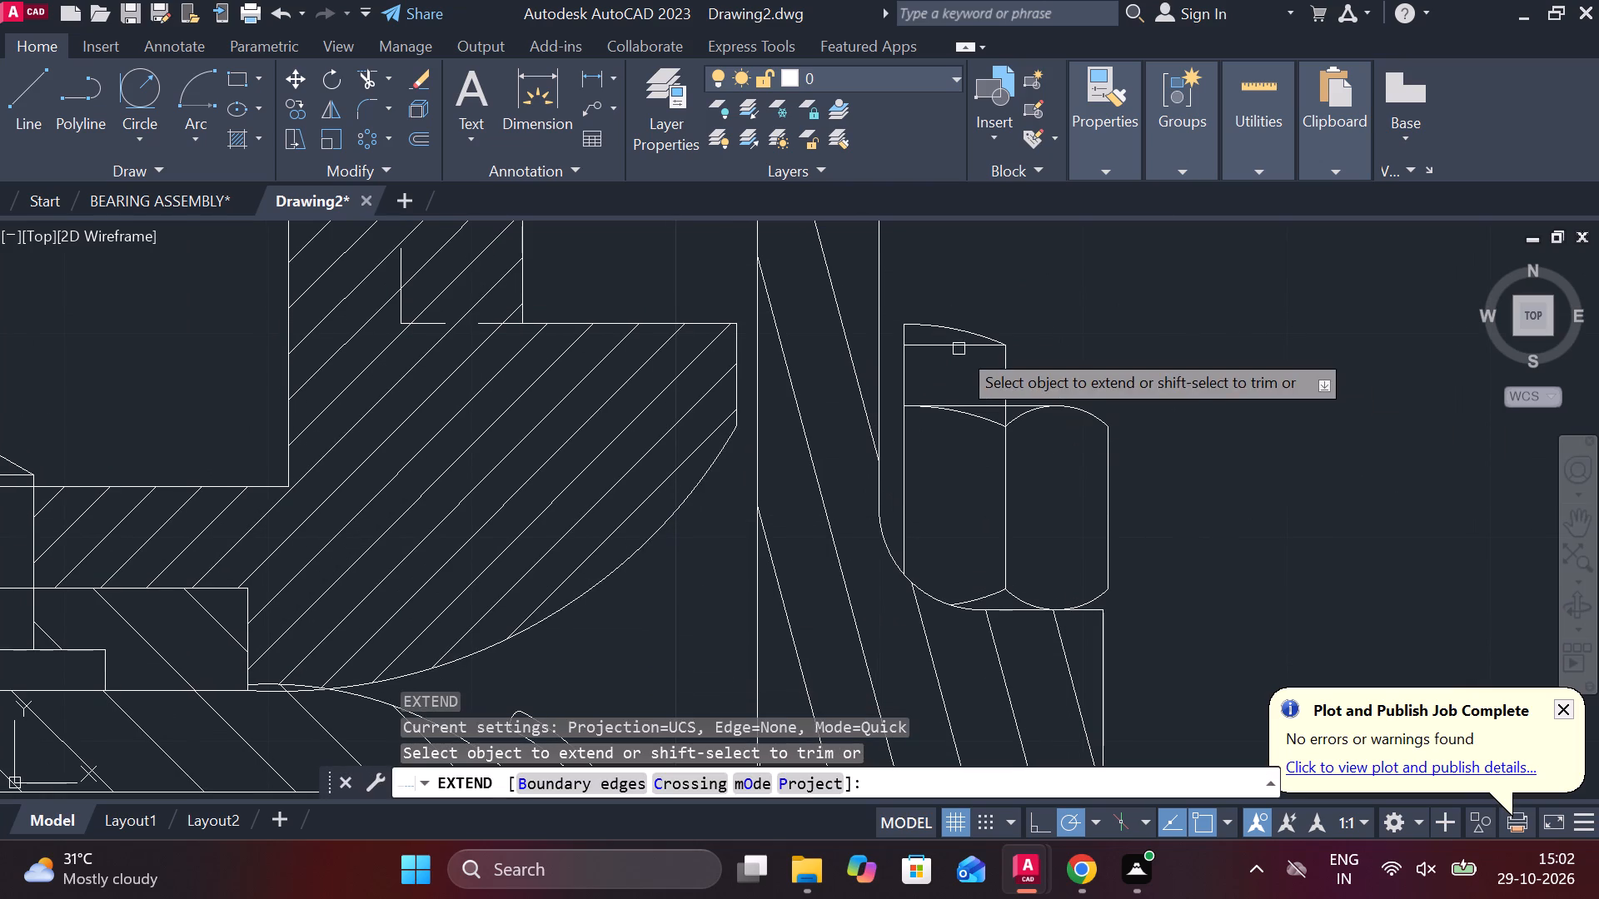
pyautogui.click(928, 327)
pyautogui.click(928, 340)
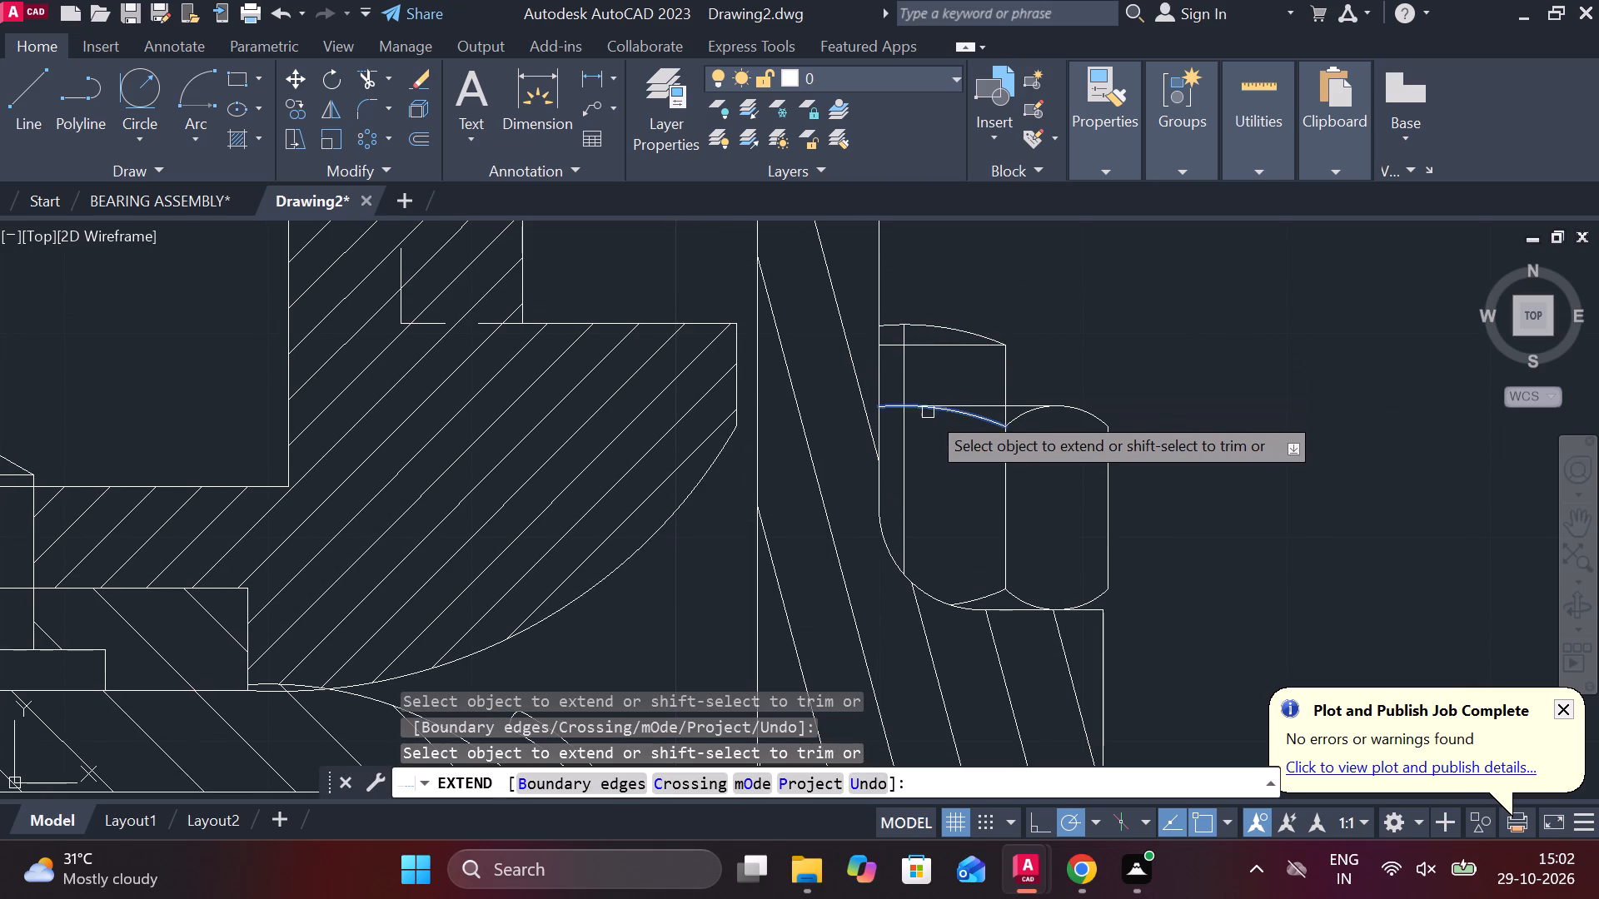
pyautogui.click(928, 412)
pyautogui.scroll(-2, 1136, 453)
pyautogui.press('Escape')
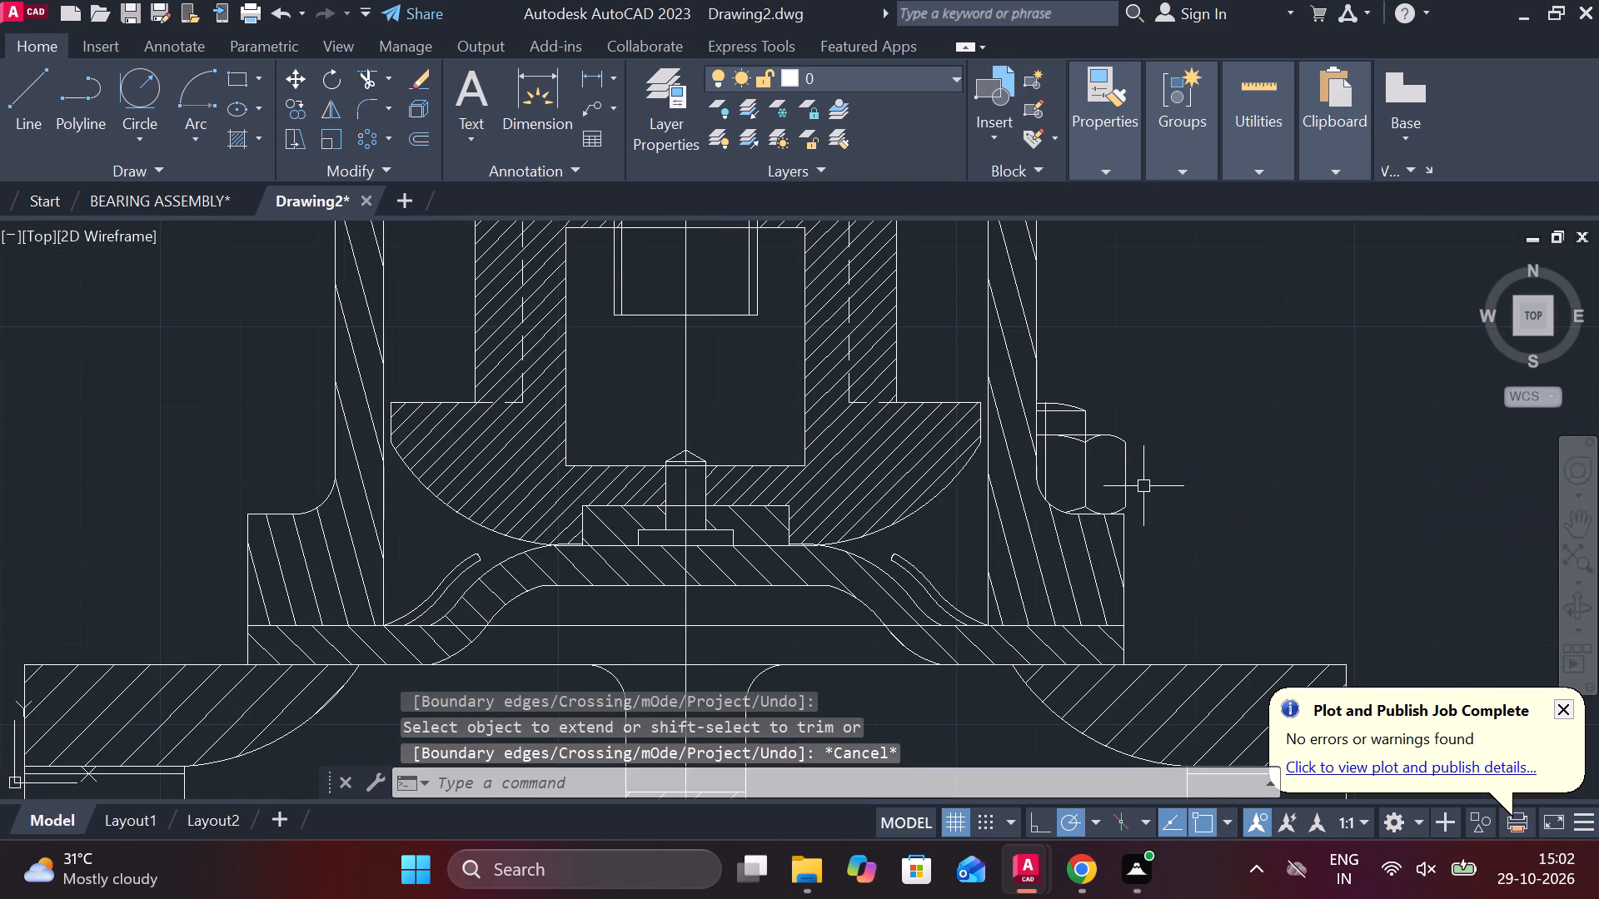
# Mirror the half nut and stud lines, except the nut's upper outer chamfer arc, about the valve's vertical centre line, keeping the originals.
pyautogui.click(1131, 475)
pyautogui.scroll(2, 1110, 473)
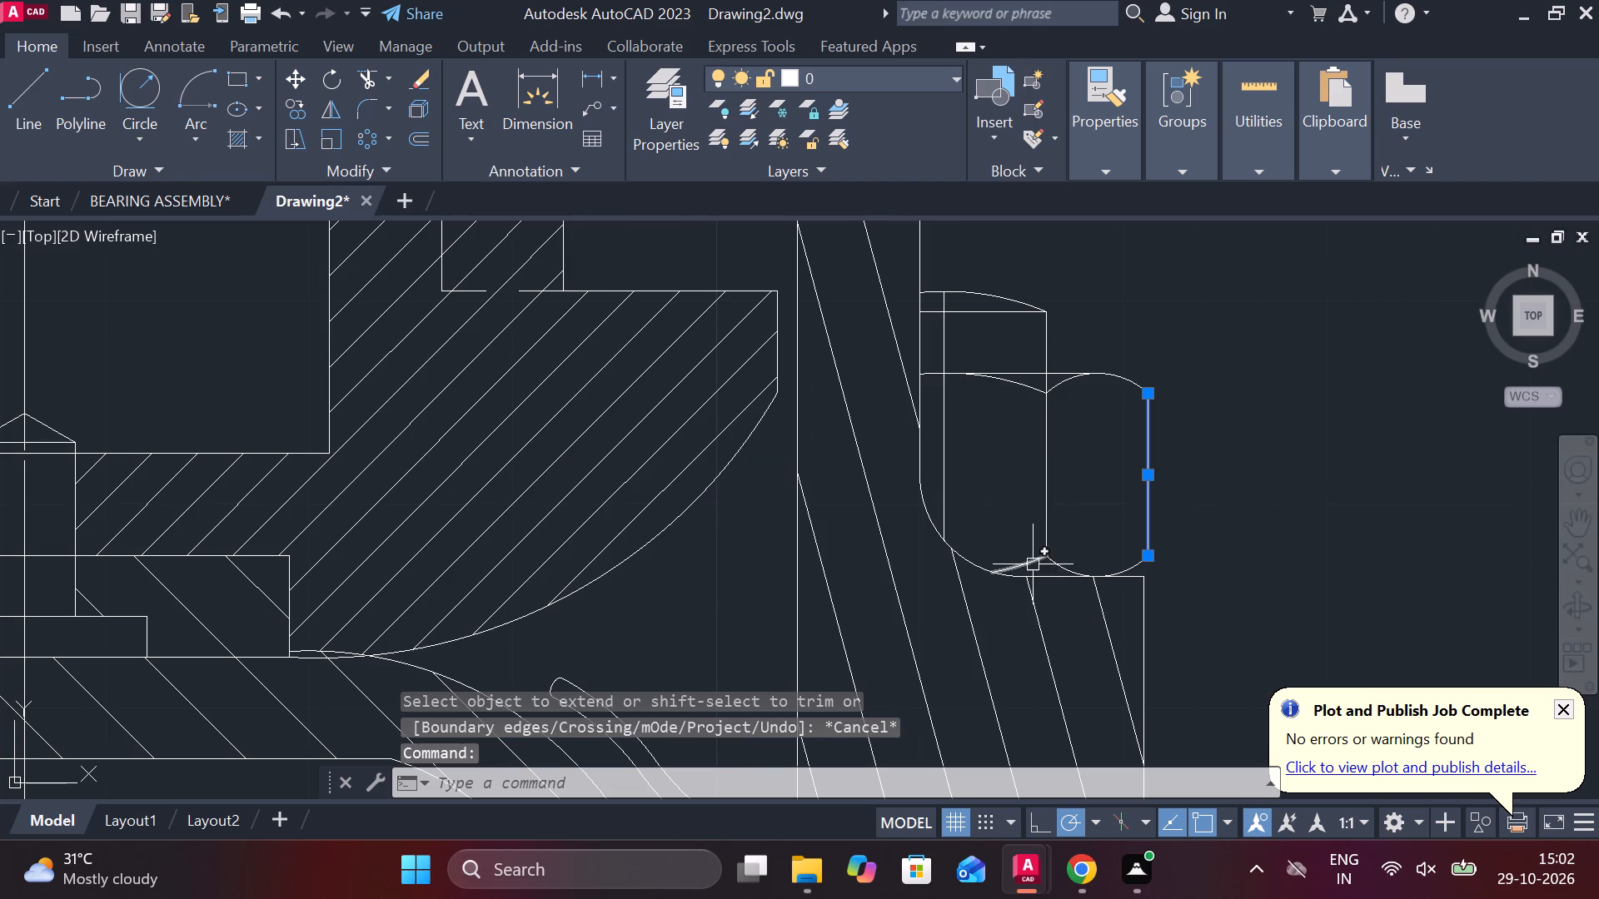
pyautogui.click(1031, 568)
pyautogui.click(1048, 479)
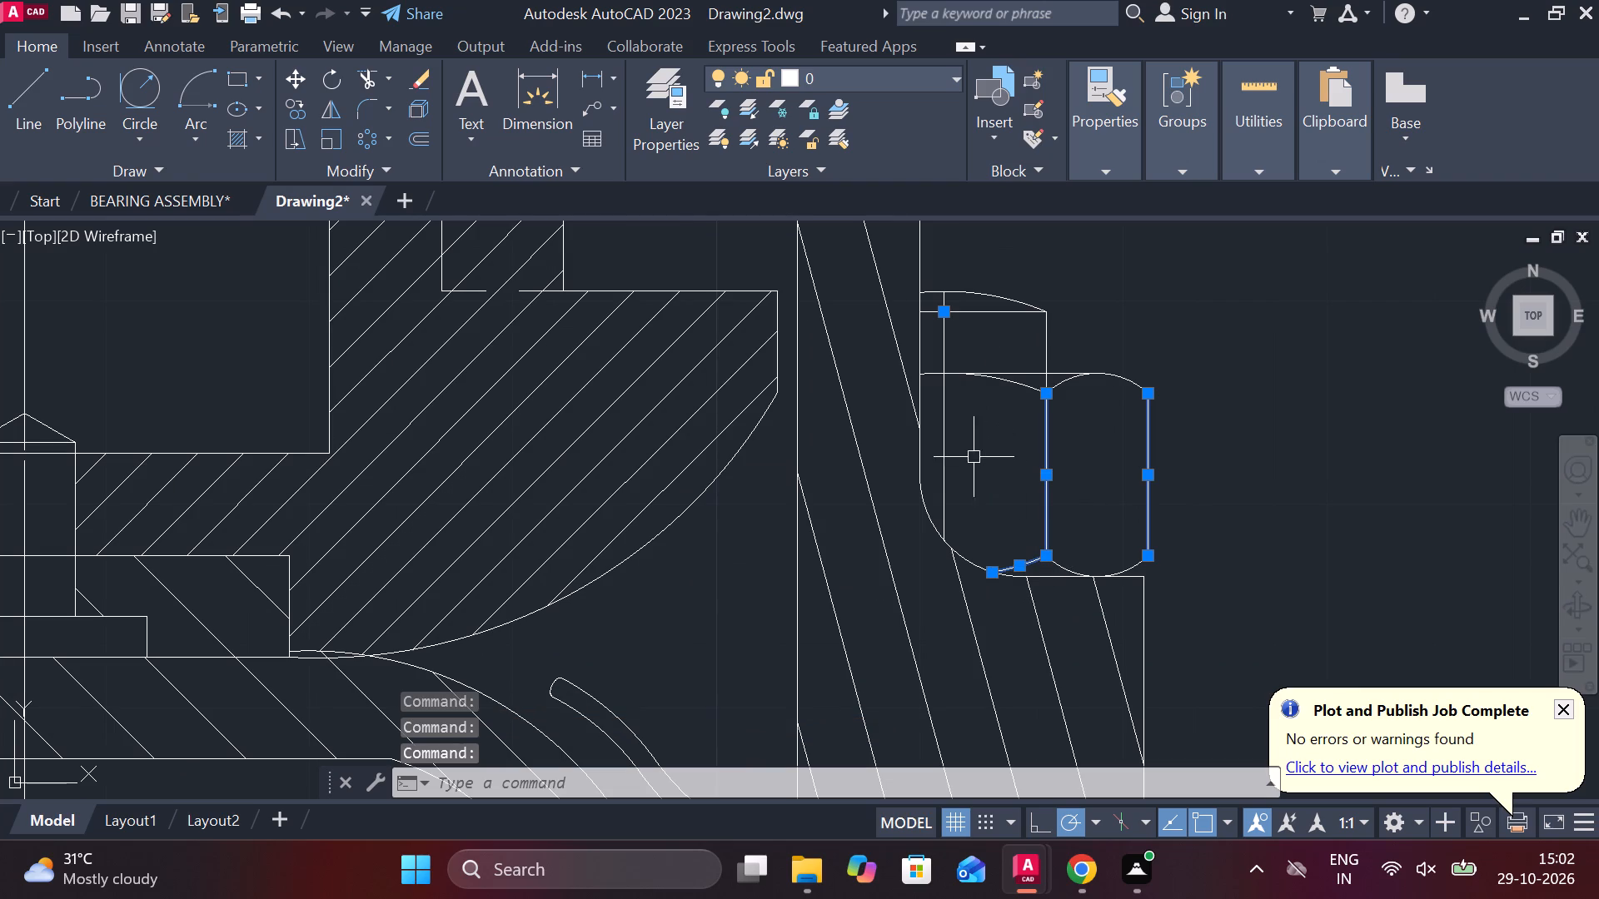
pyautogui.click(947, 442)
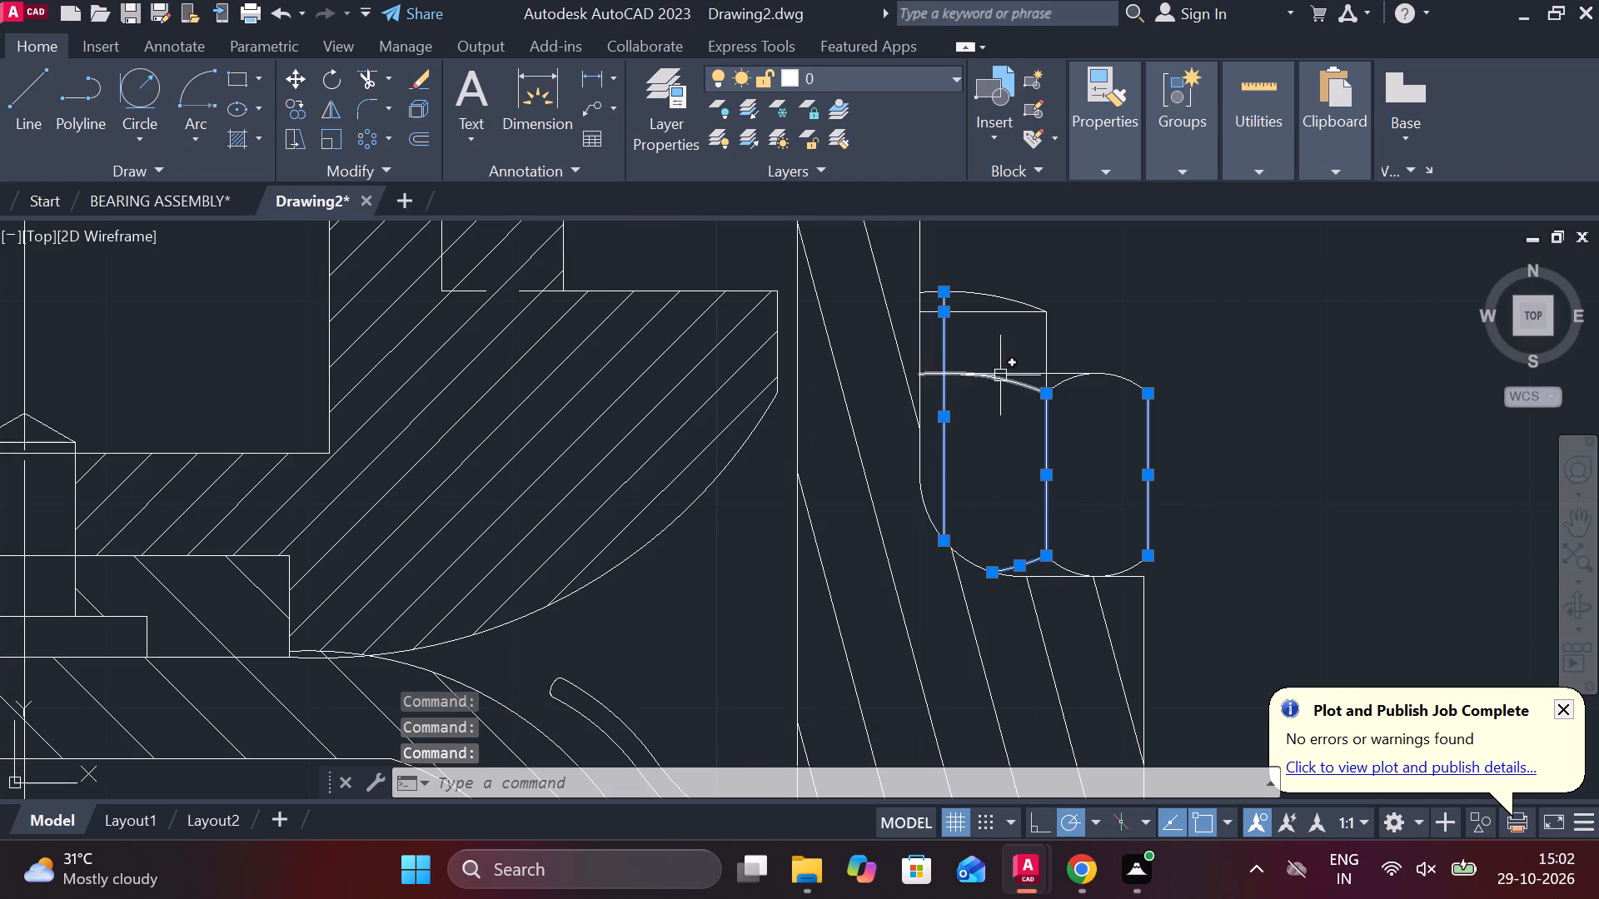
pyautogui.click(993, 368)
pyautogui.click(1011, 385)
pyautogui.click(1052, 336)
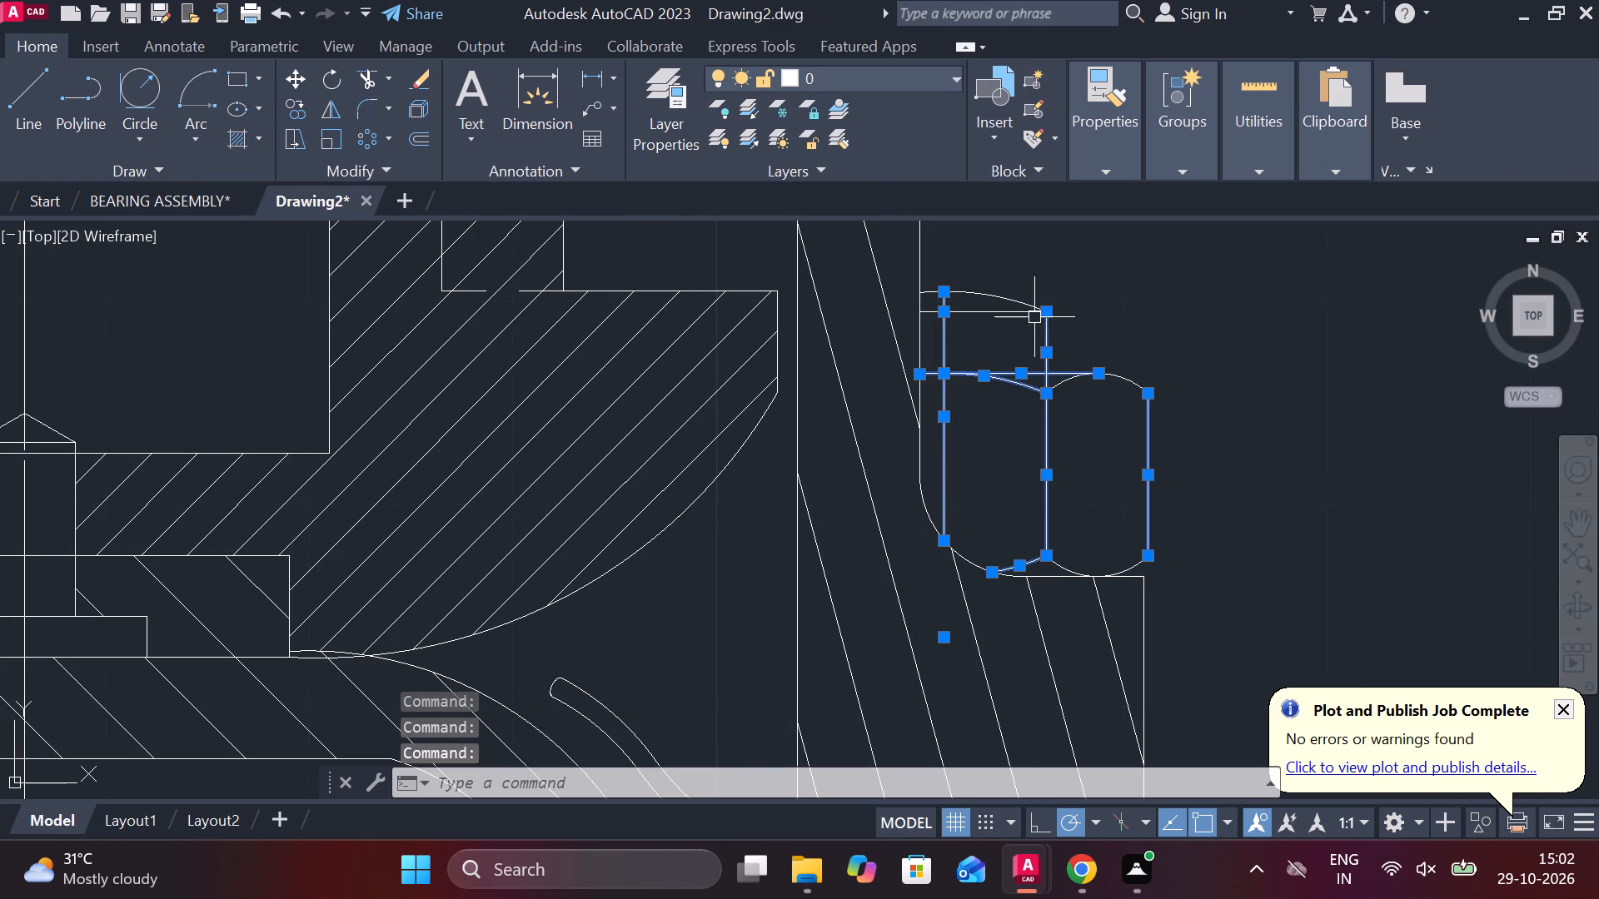
pyautogui.click(1034, 316)
pyautogui.click(1016, 298)
pyautogui.click(1016, 303)
pyautogui.click(1005, 313)
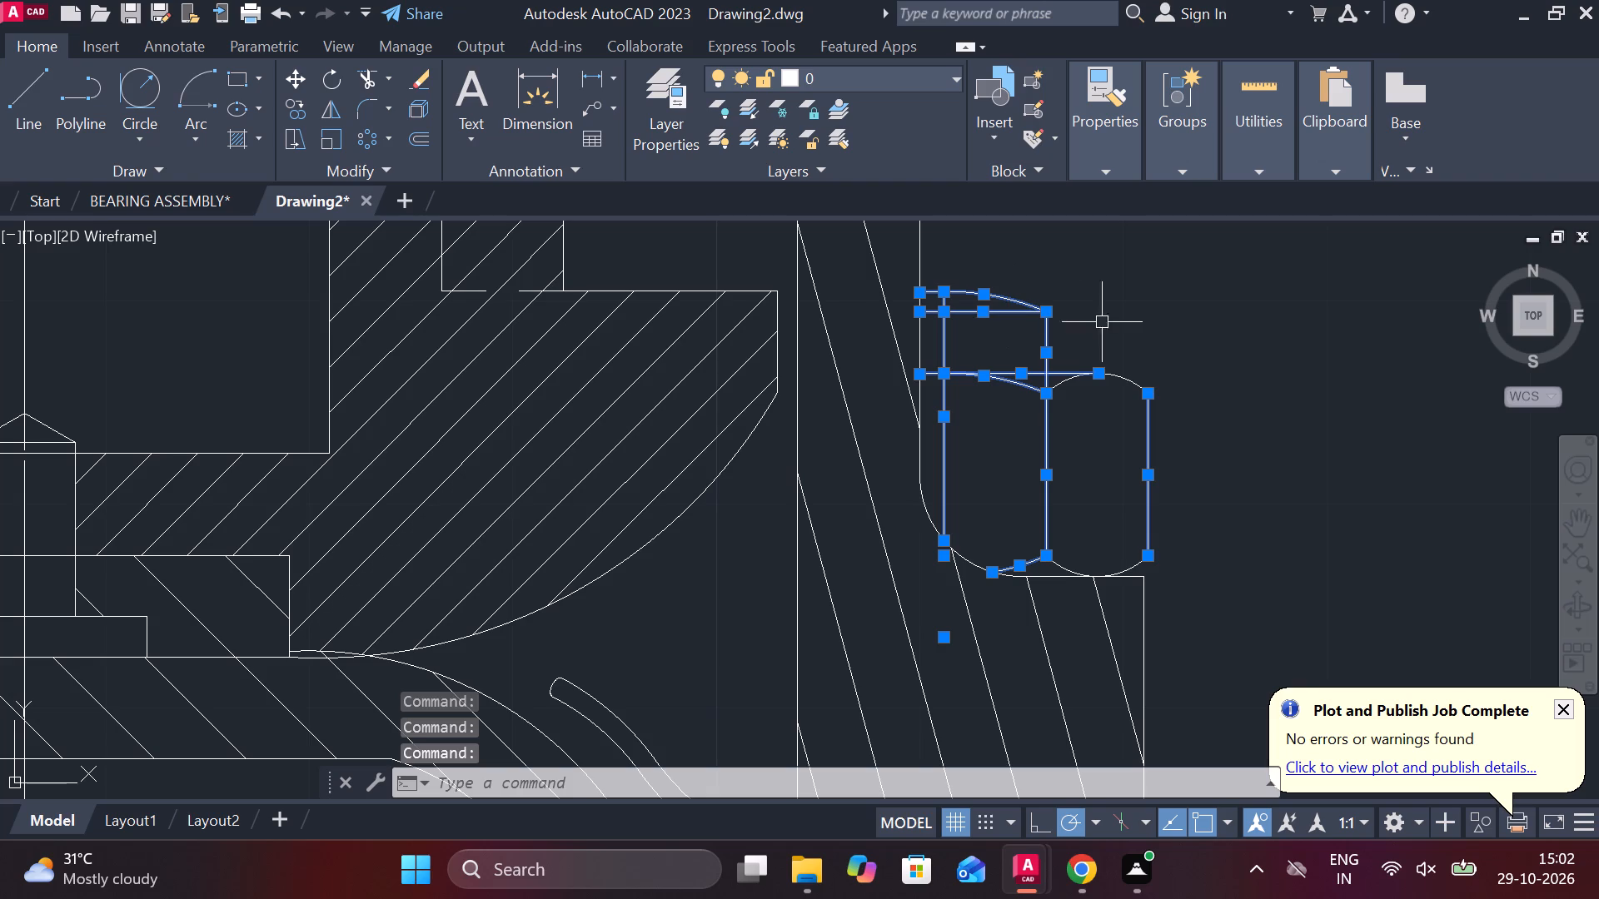
pyautogui.click(1128, 569)
pyautogui.scroll(3, 1068, 574)
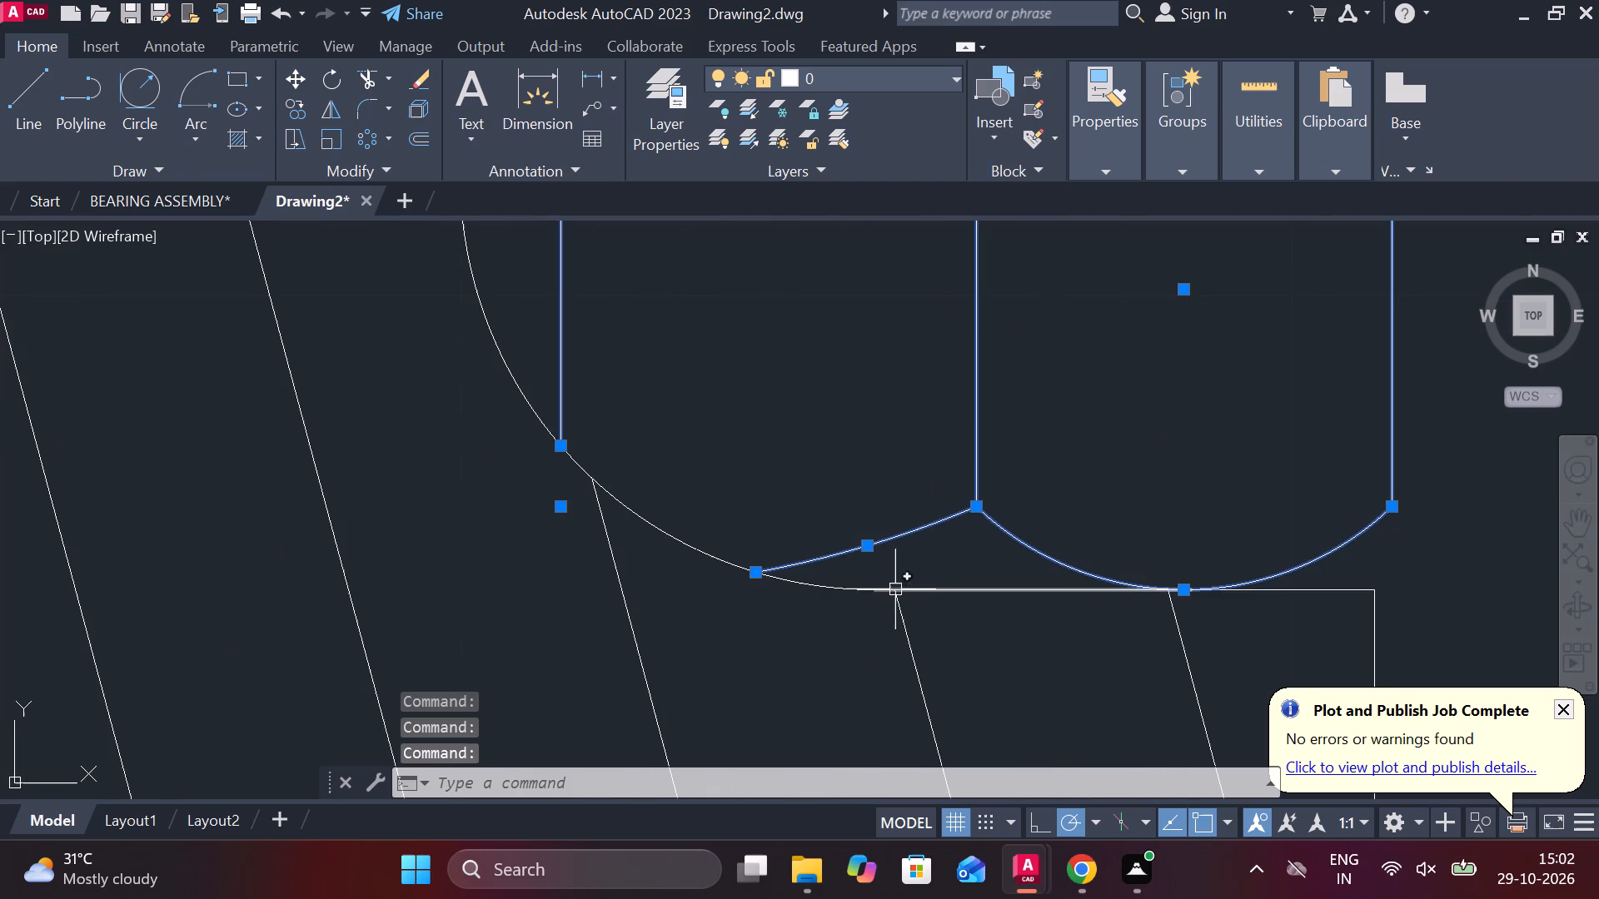
pyautogui.scroll(-3, 742, 562)
pyautogui.scroll(-1, 943, 541)
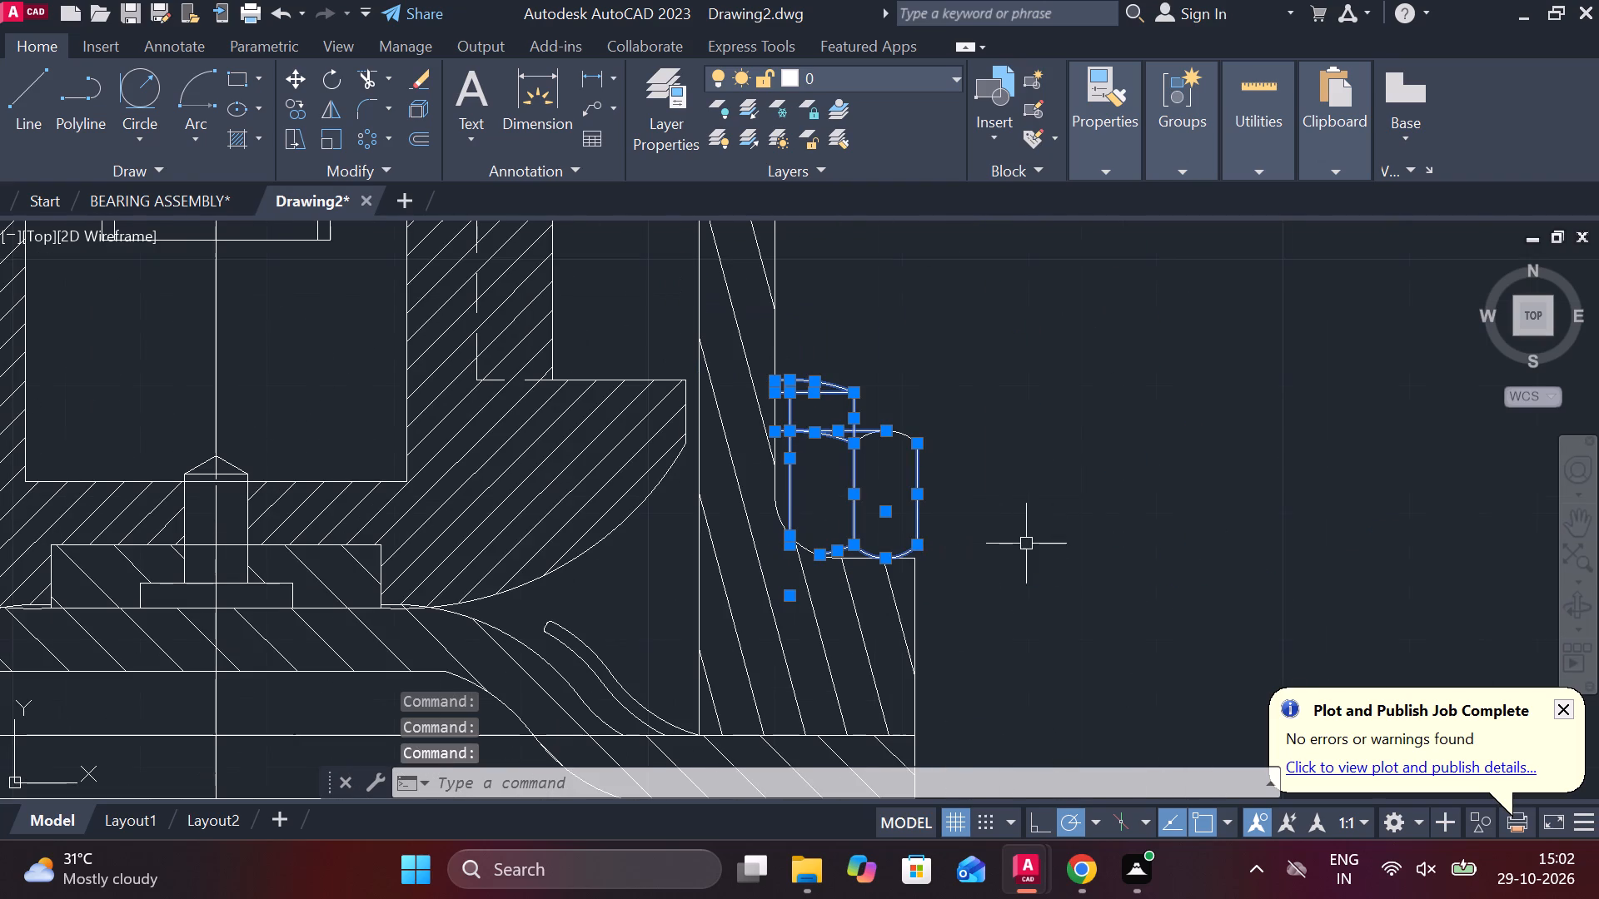
pyautogui.write('MI')
pyautogui.press('Return')
pyautogui.scroll(-3, 1095, 554)
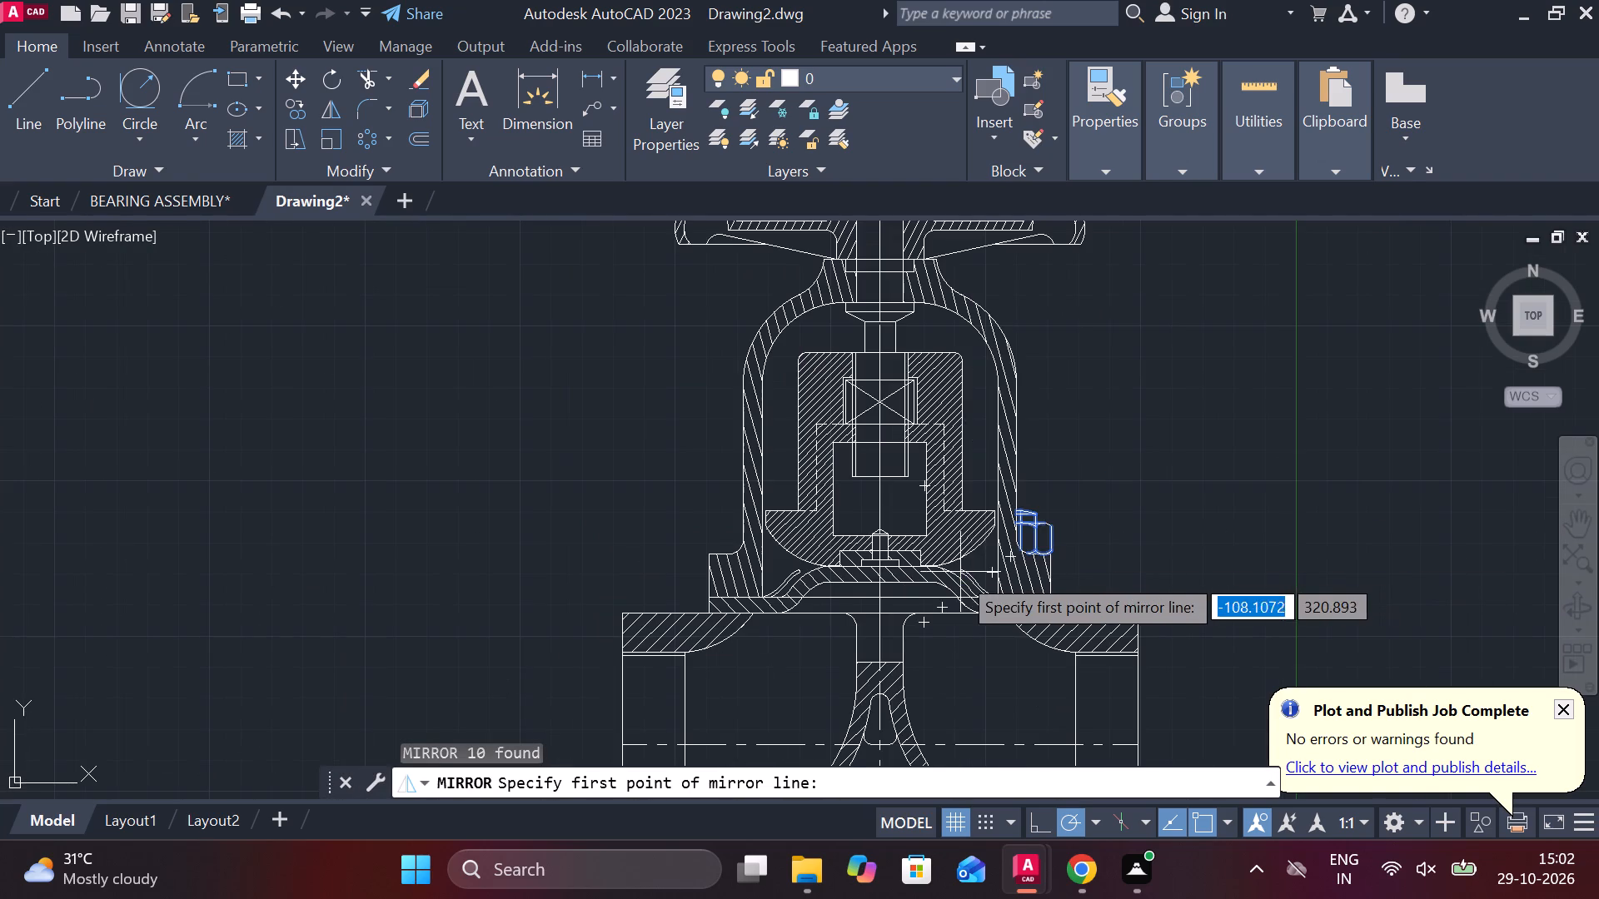
pyautogui.scroll(2, 954, 561)
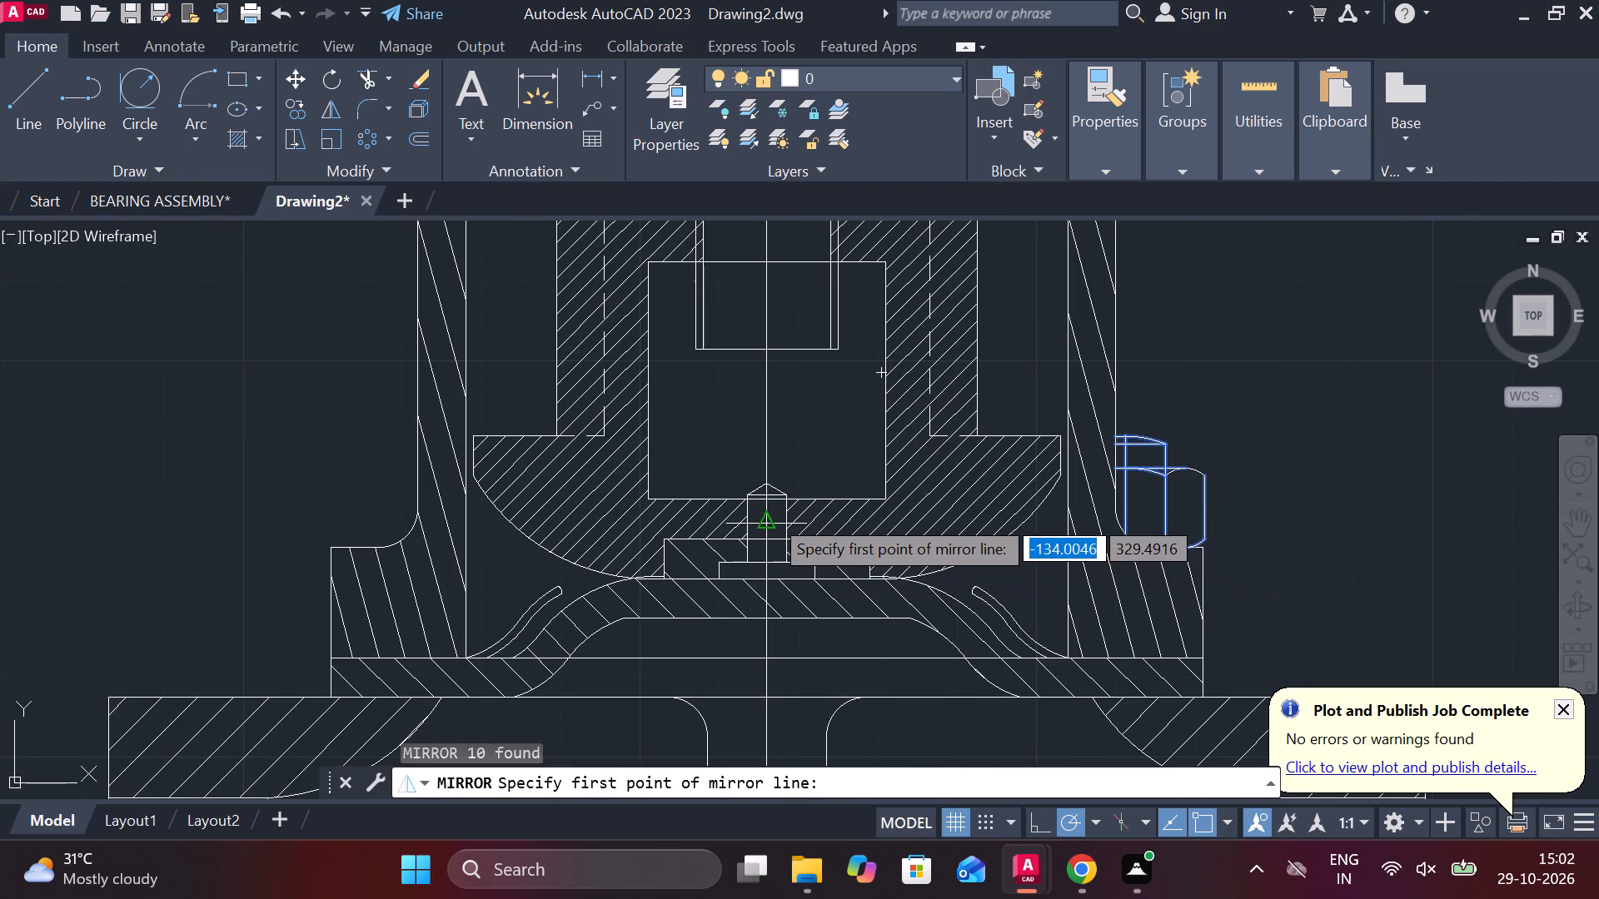
pyautogui.click(765, 525)
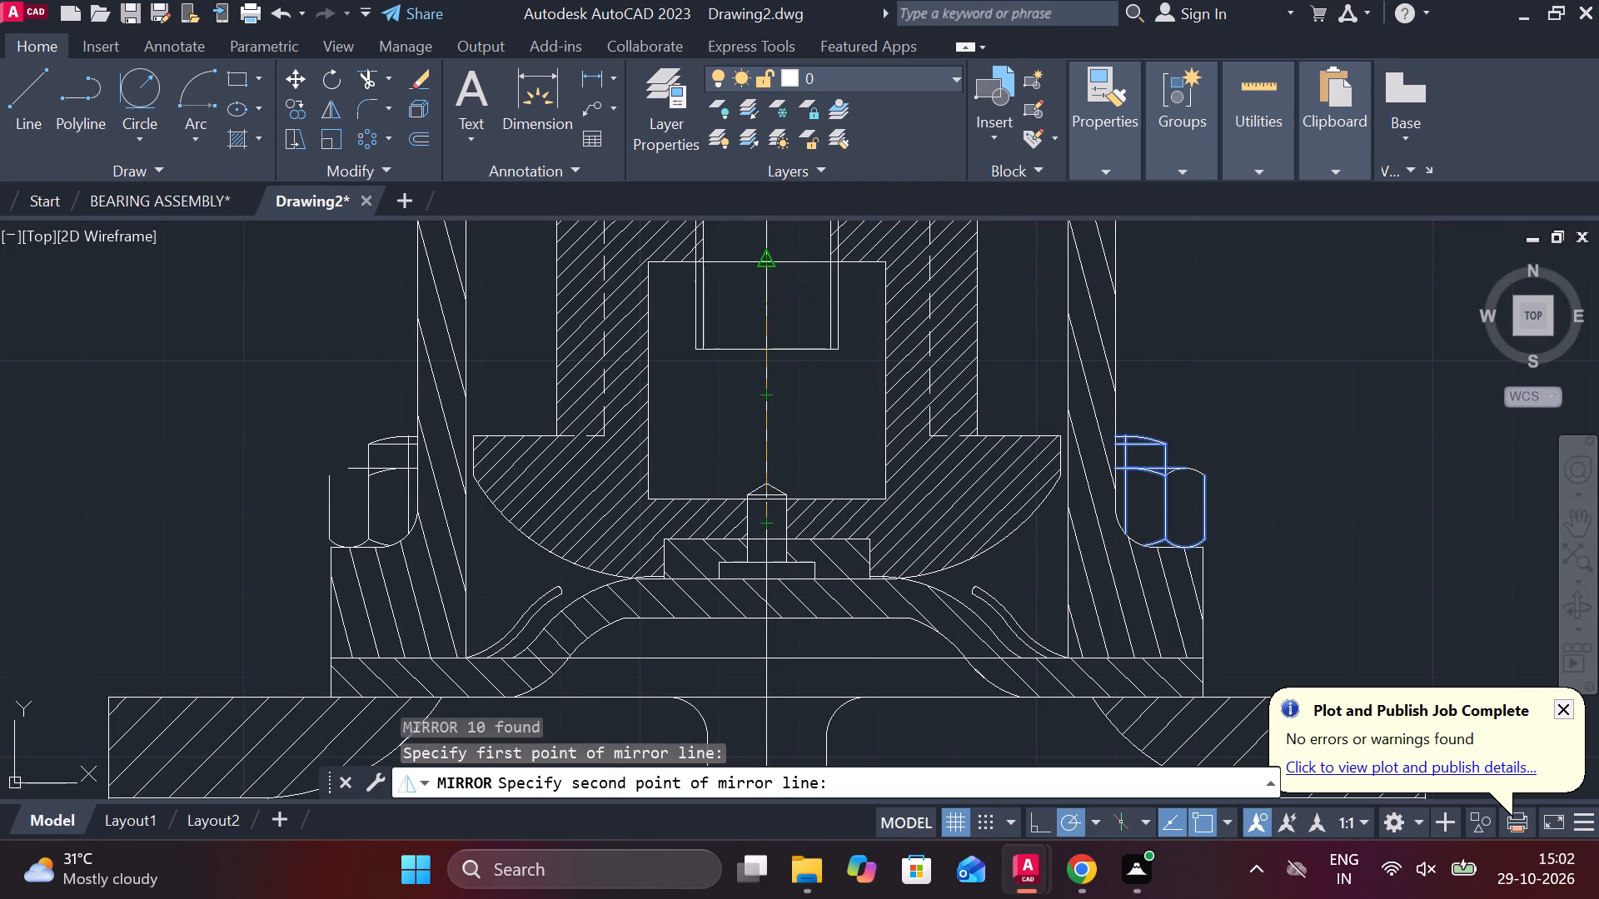
pyautogui.moveTo(841, 345); pyautogui.dragTo(766, 253)
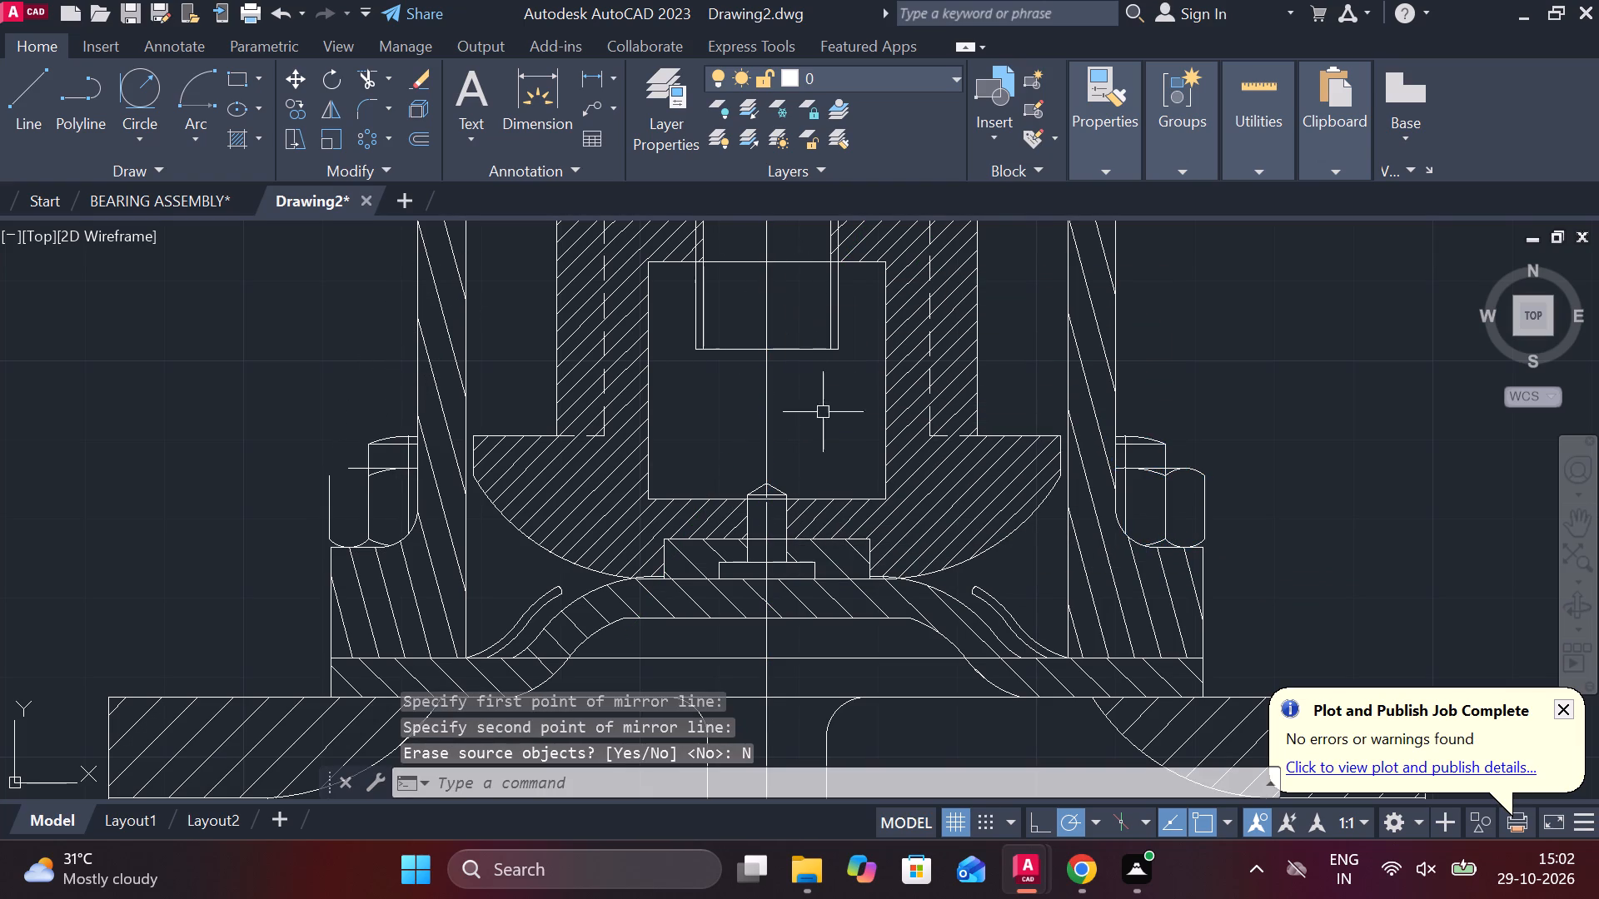
# Mirror the nut's upper outer chamfer arc about the valve's vertical centre line onto the opposite nut, keeping the original.
pyautogui.scroll(-1, 881, 480)
pyautogui.scroll(3, 517, 502)
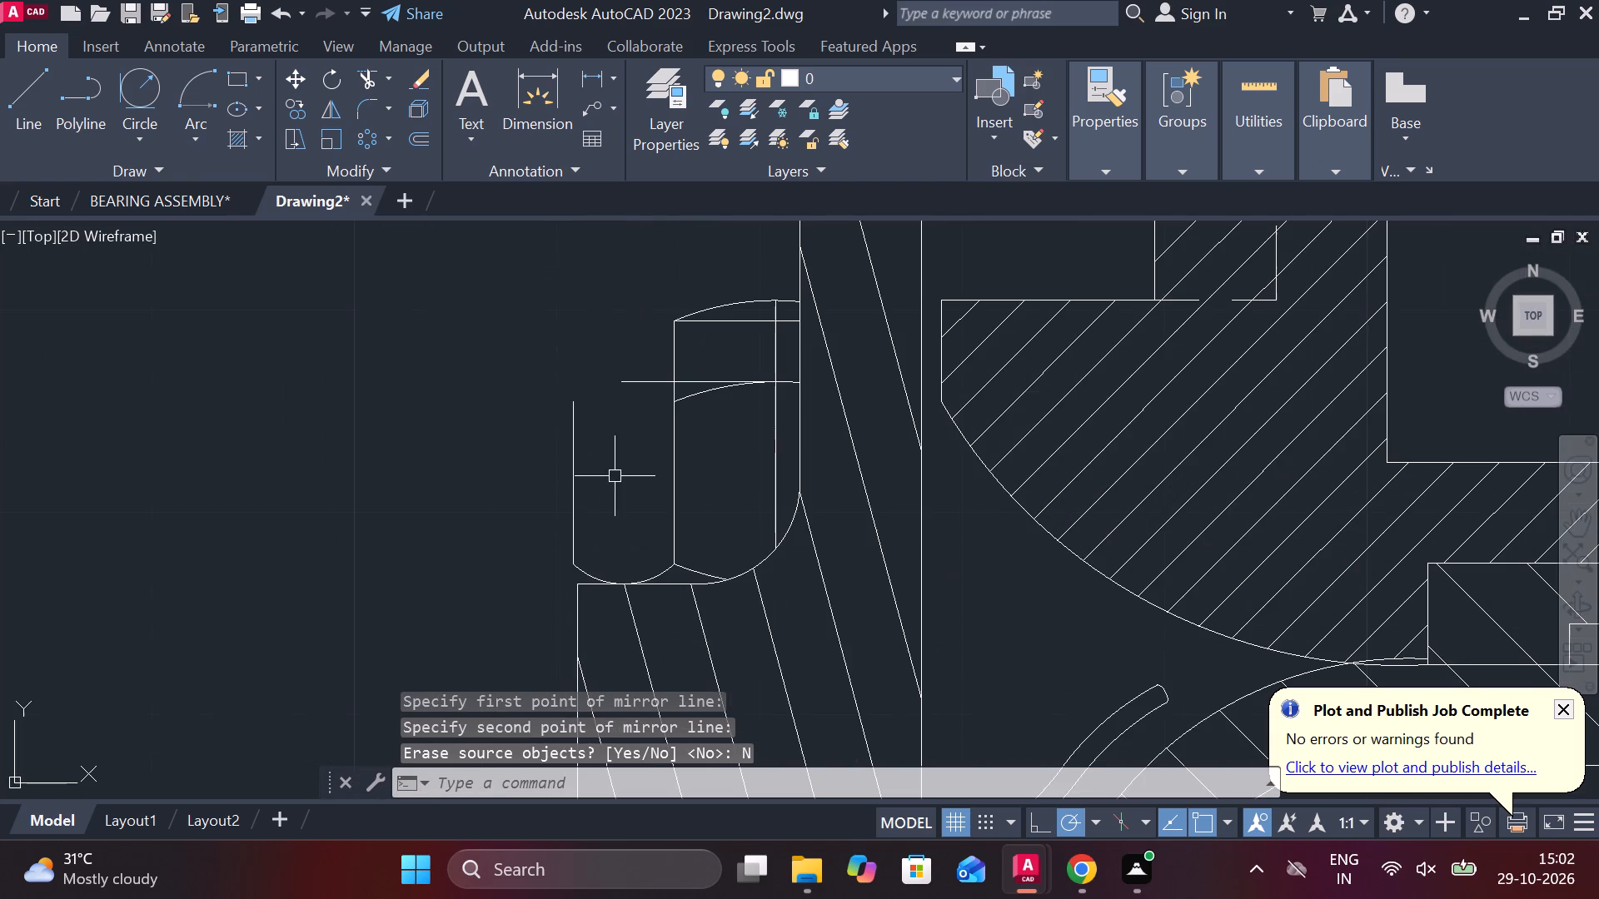
pyautogui.click(632, 389)
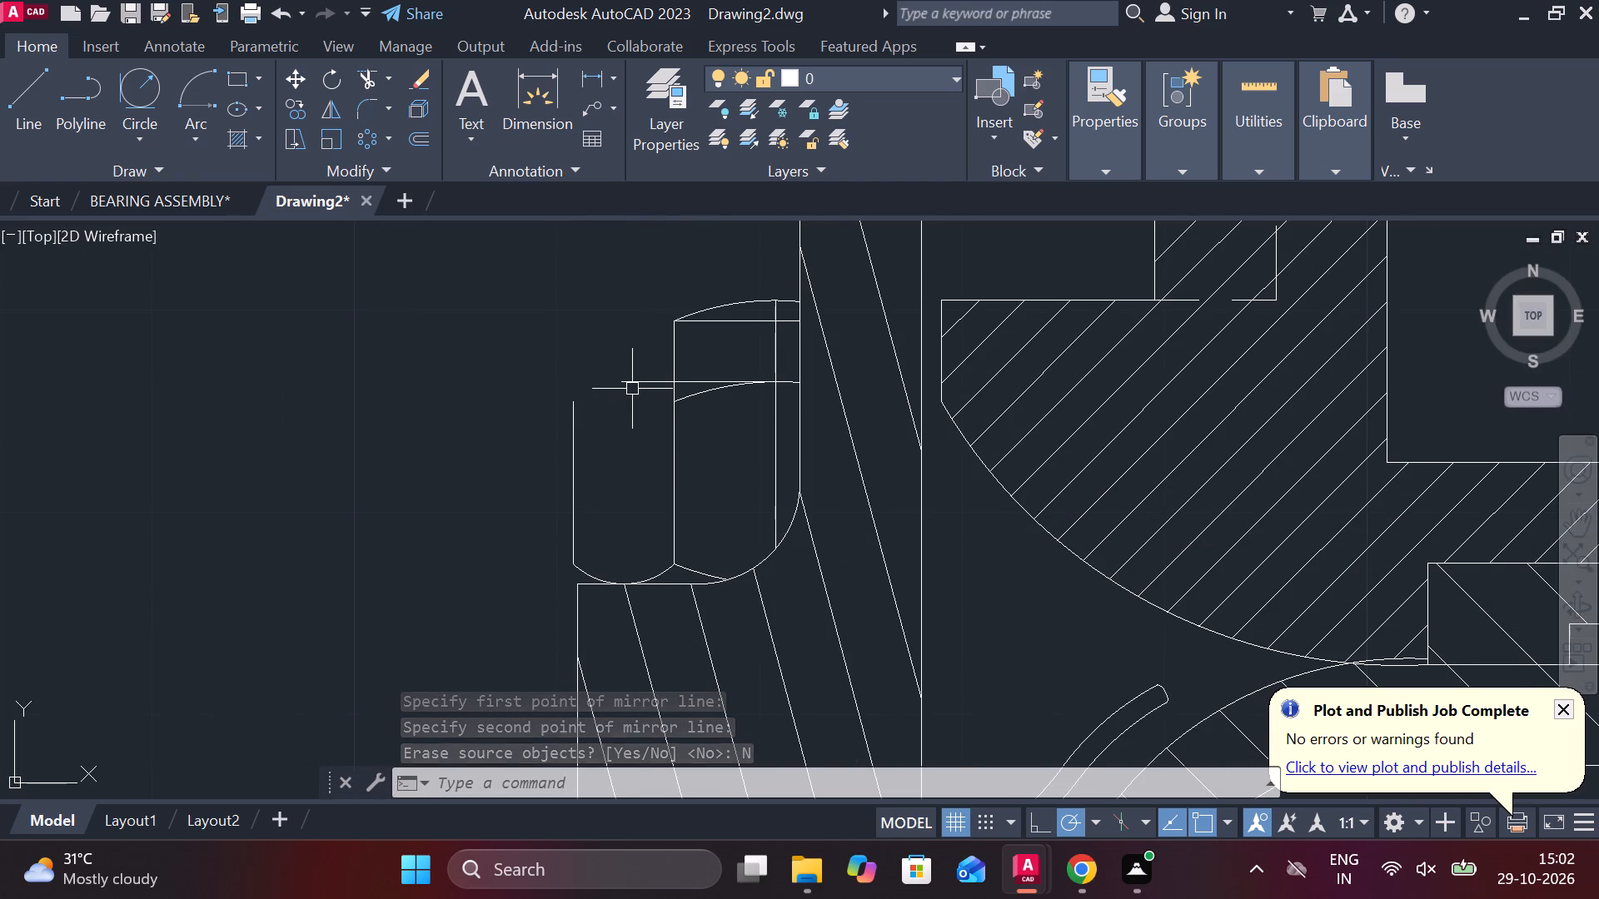
pyautogui.click(640, 384)
pyautogui.scroll(-2, 674, 387)
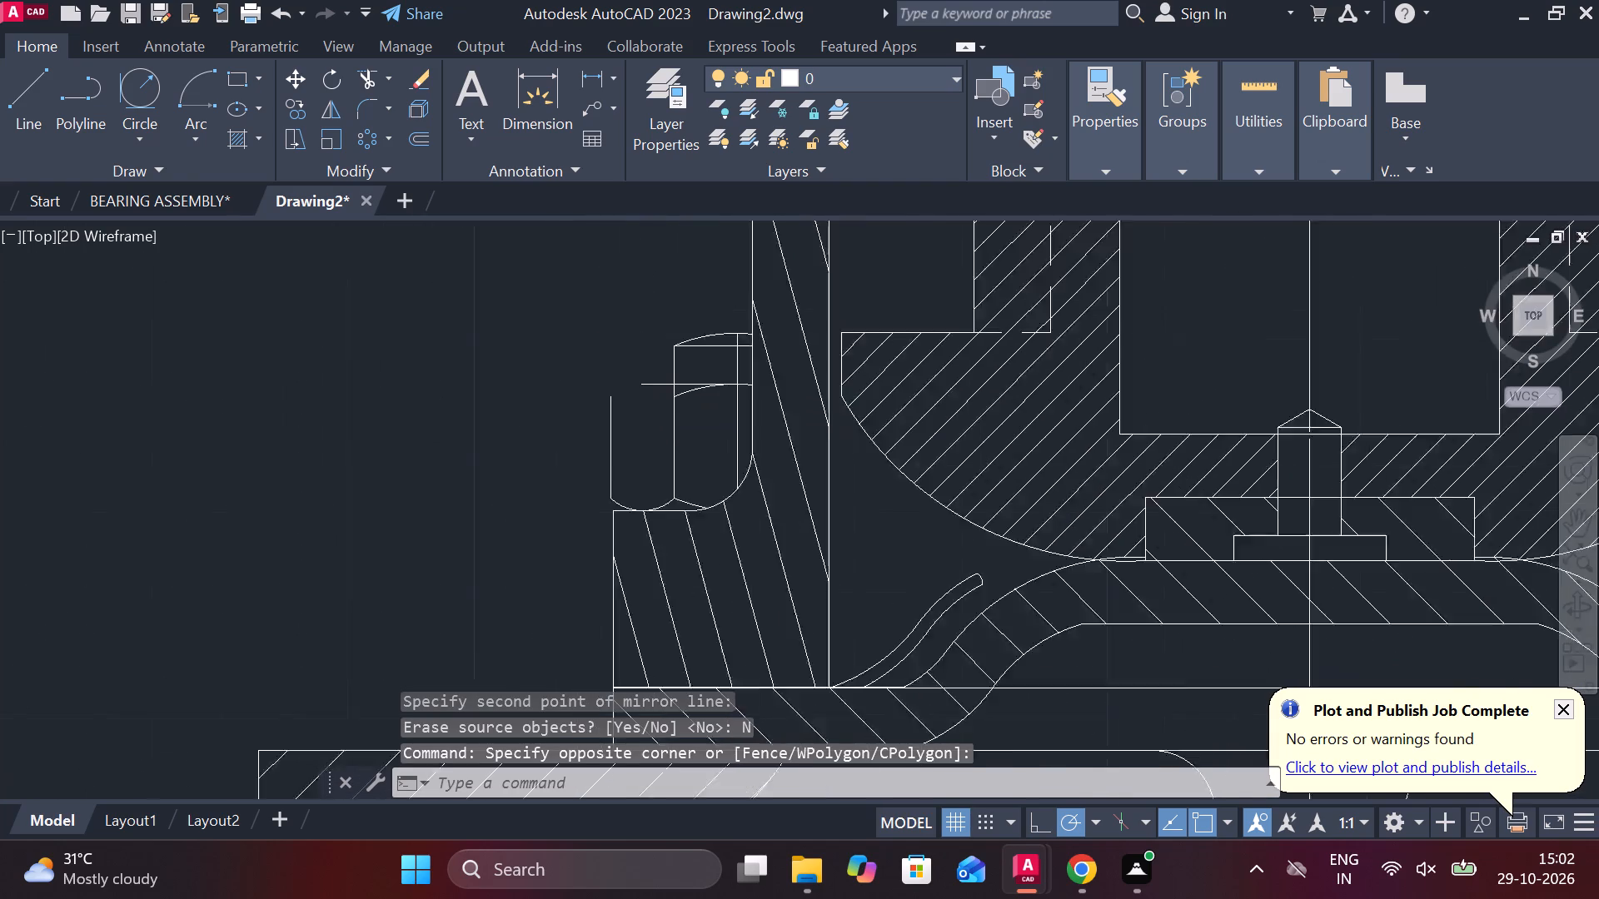
pyautogui.moveTo(1006, 459); pyautogui.dragTo(885, 468, button='middle')
pyautogui.scroll(2, 1412, 430)
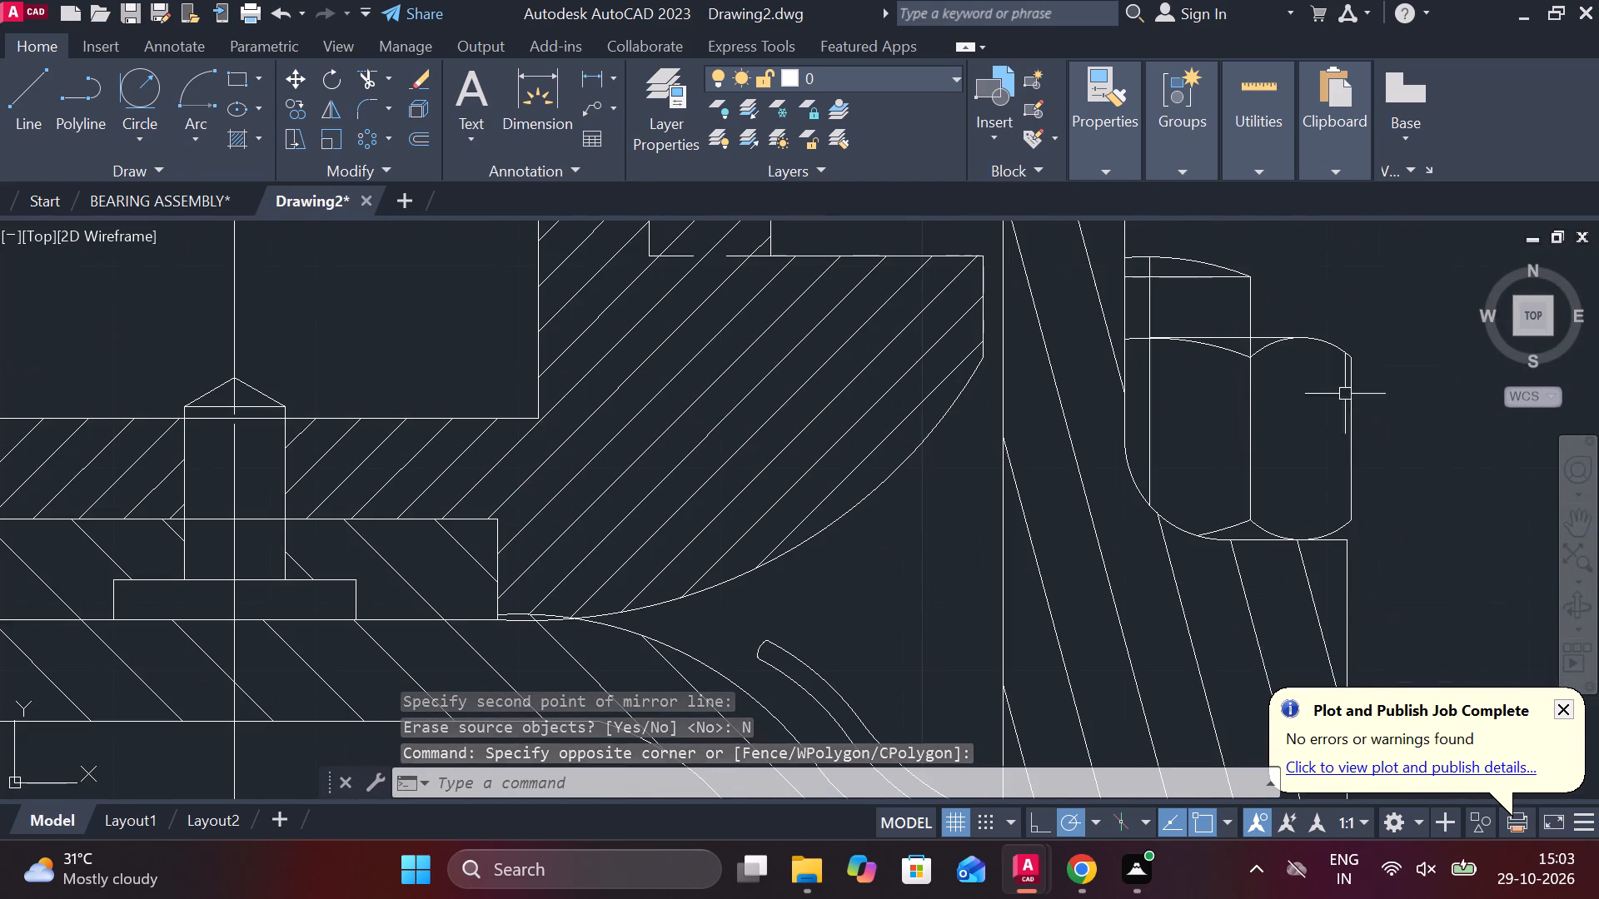
pyautogui.click(1316, 345)
pyautogui.write('MI')
pyautogui.press('Return')
pyautogui.scroll(-1, 801, 437)
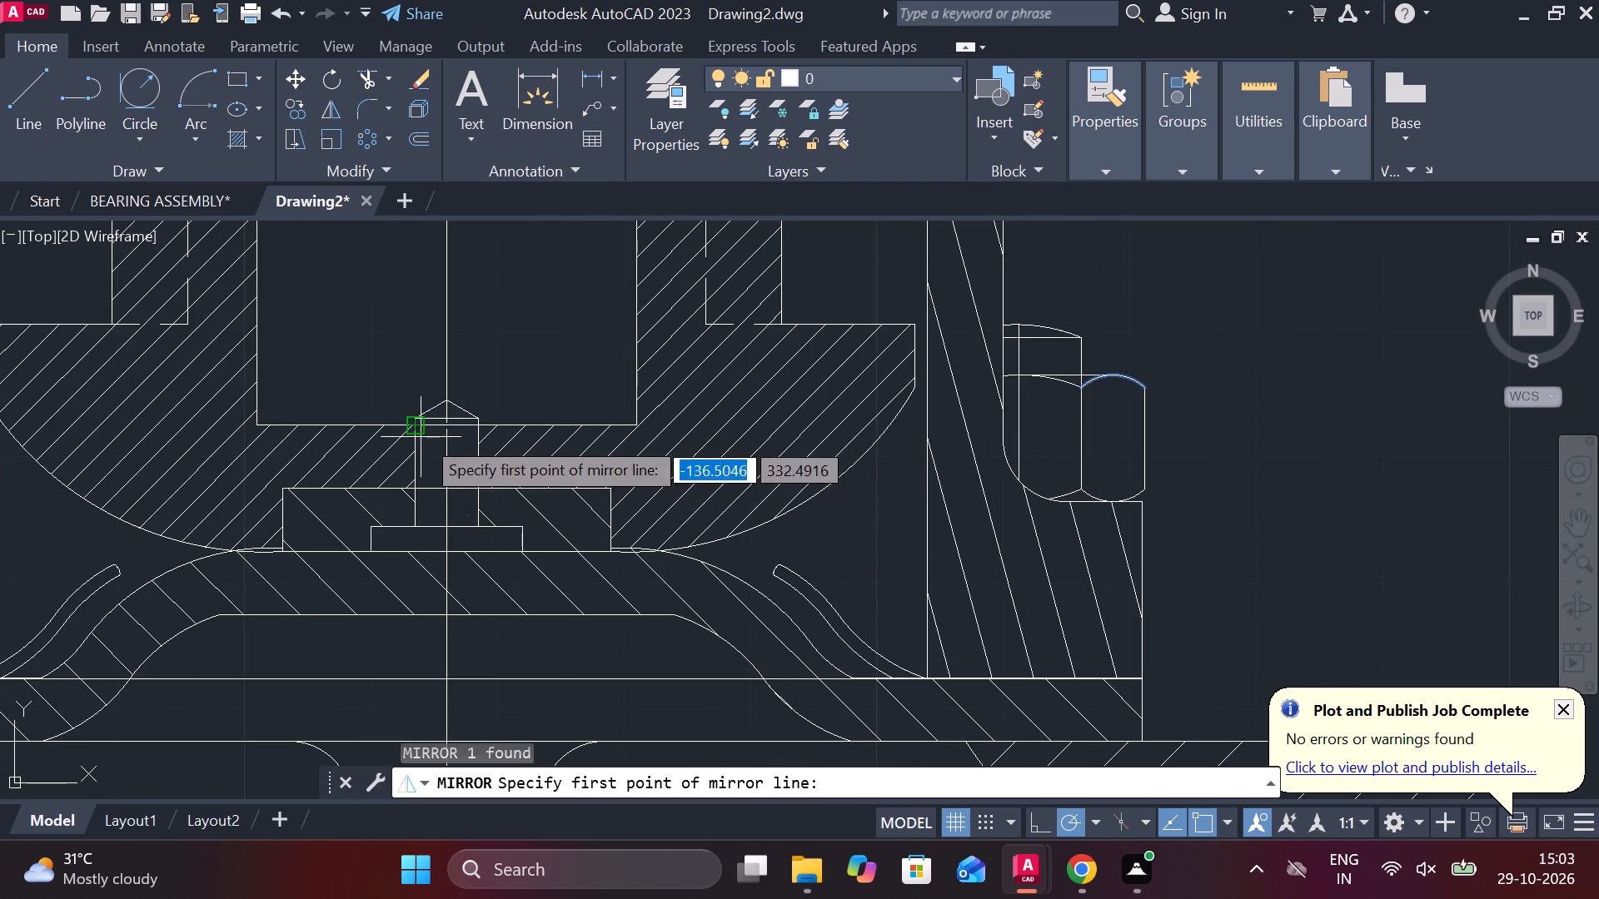
pyautogui.click(438, 425)
pyautogui.moveTo(458, 364); pyautogui.dragTo(688, 520, button='middle')
pyautogui.scroll(-2, 686, 509)
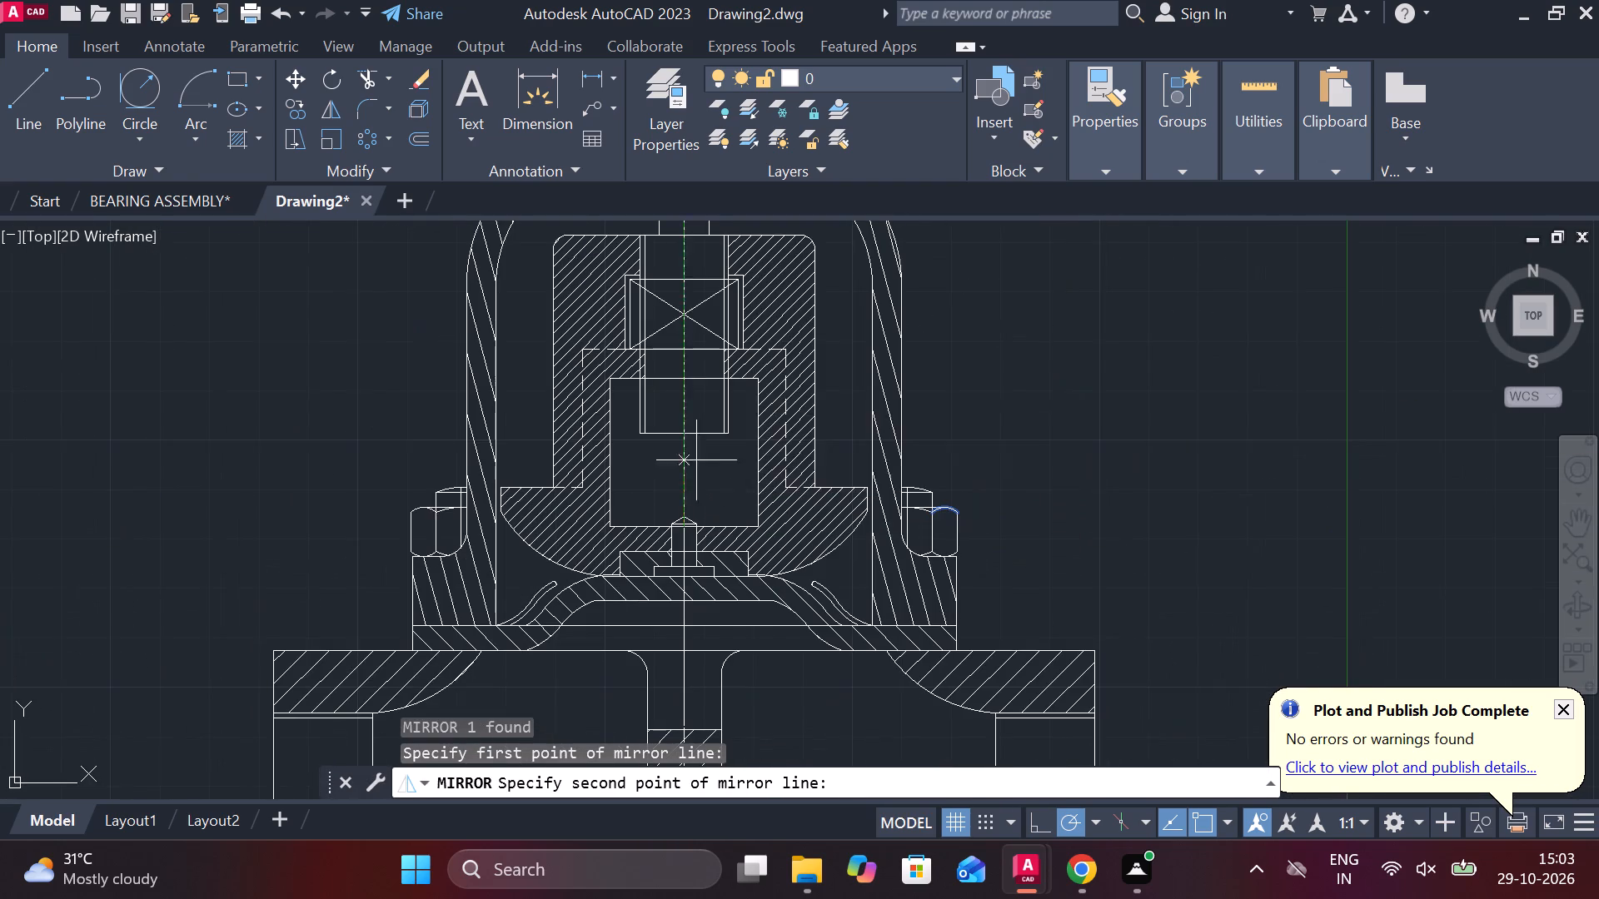
pyautogui.click(680, 381)
pyautogui.moveTo(711, 474); pyautogui.dragTo(680, 381)
# Add a vertical linear dimension from the bonnet neck's top edge to the handwheel's top line, placed outside the rim.
pyautogui.scroll(-1, 1142, 491)
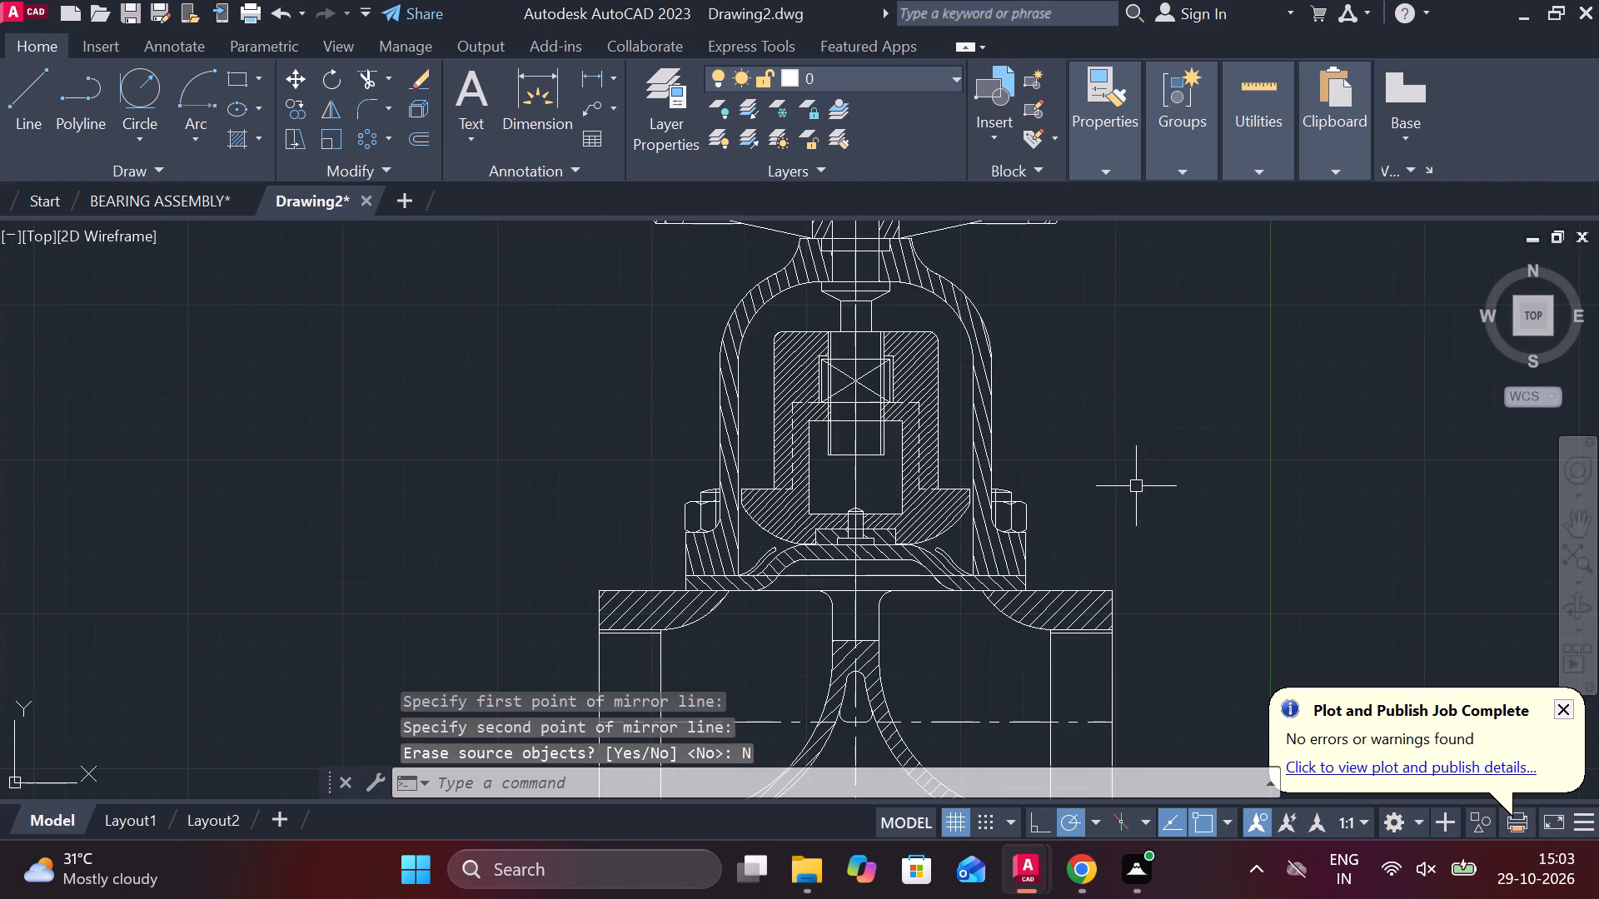
pyautogui.scroll(-2, 1155, 530)
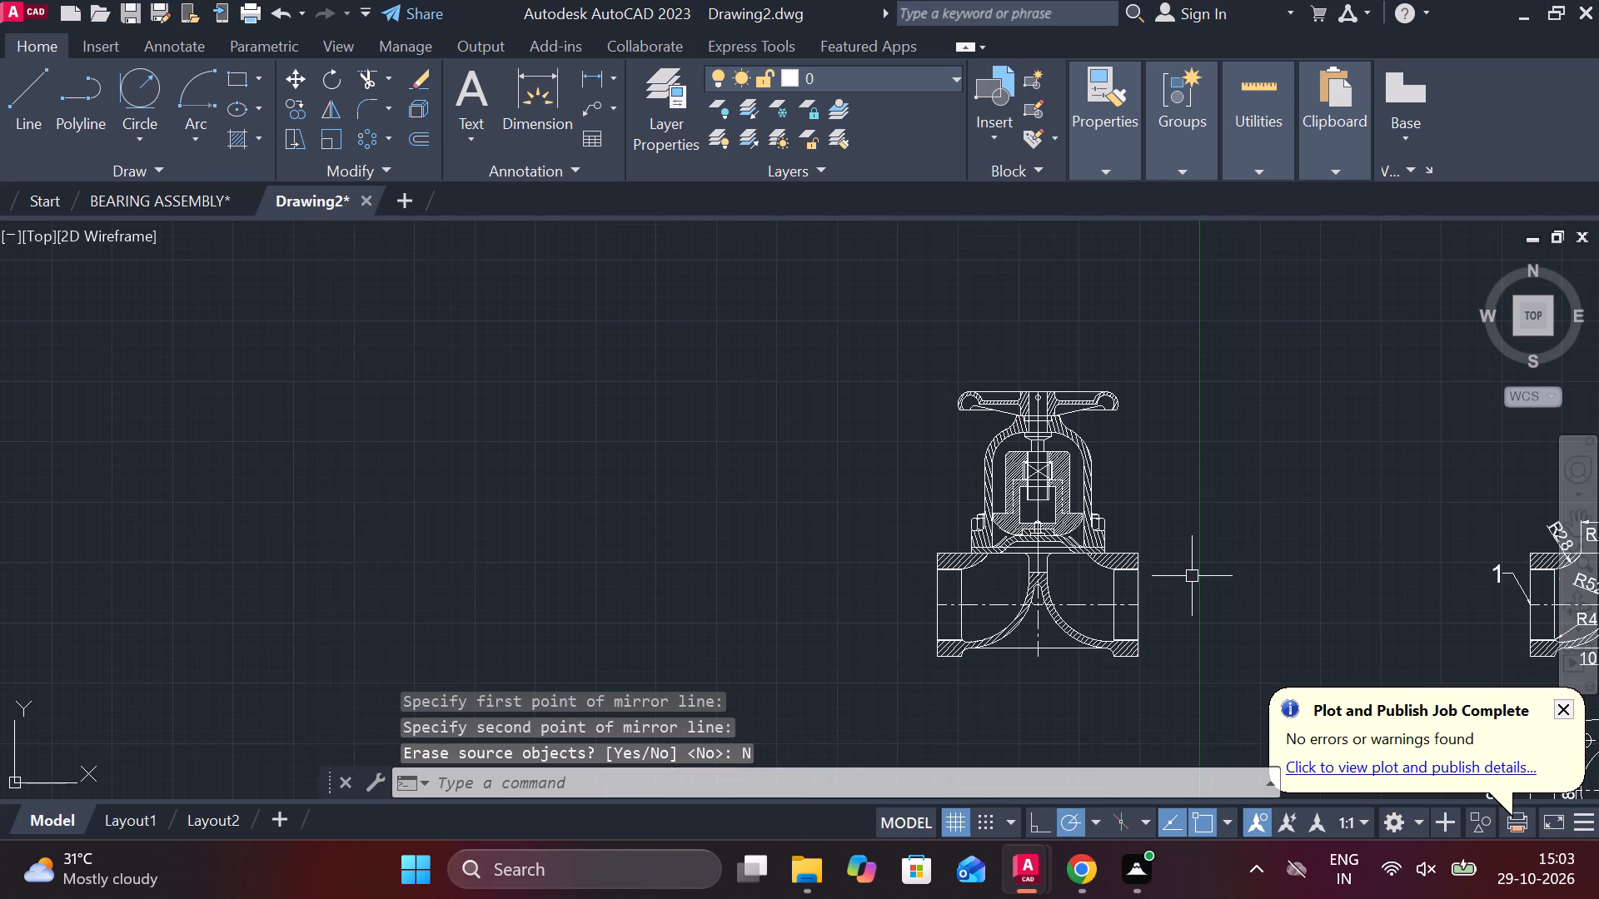
pyautogui.moveTo(1153, 574); pyautogui.dragTo(975, 547, button='middle')
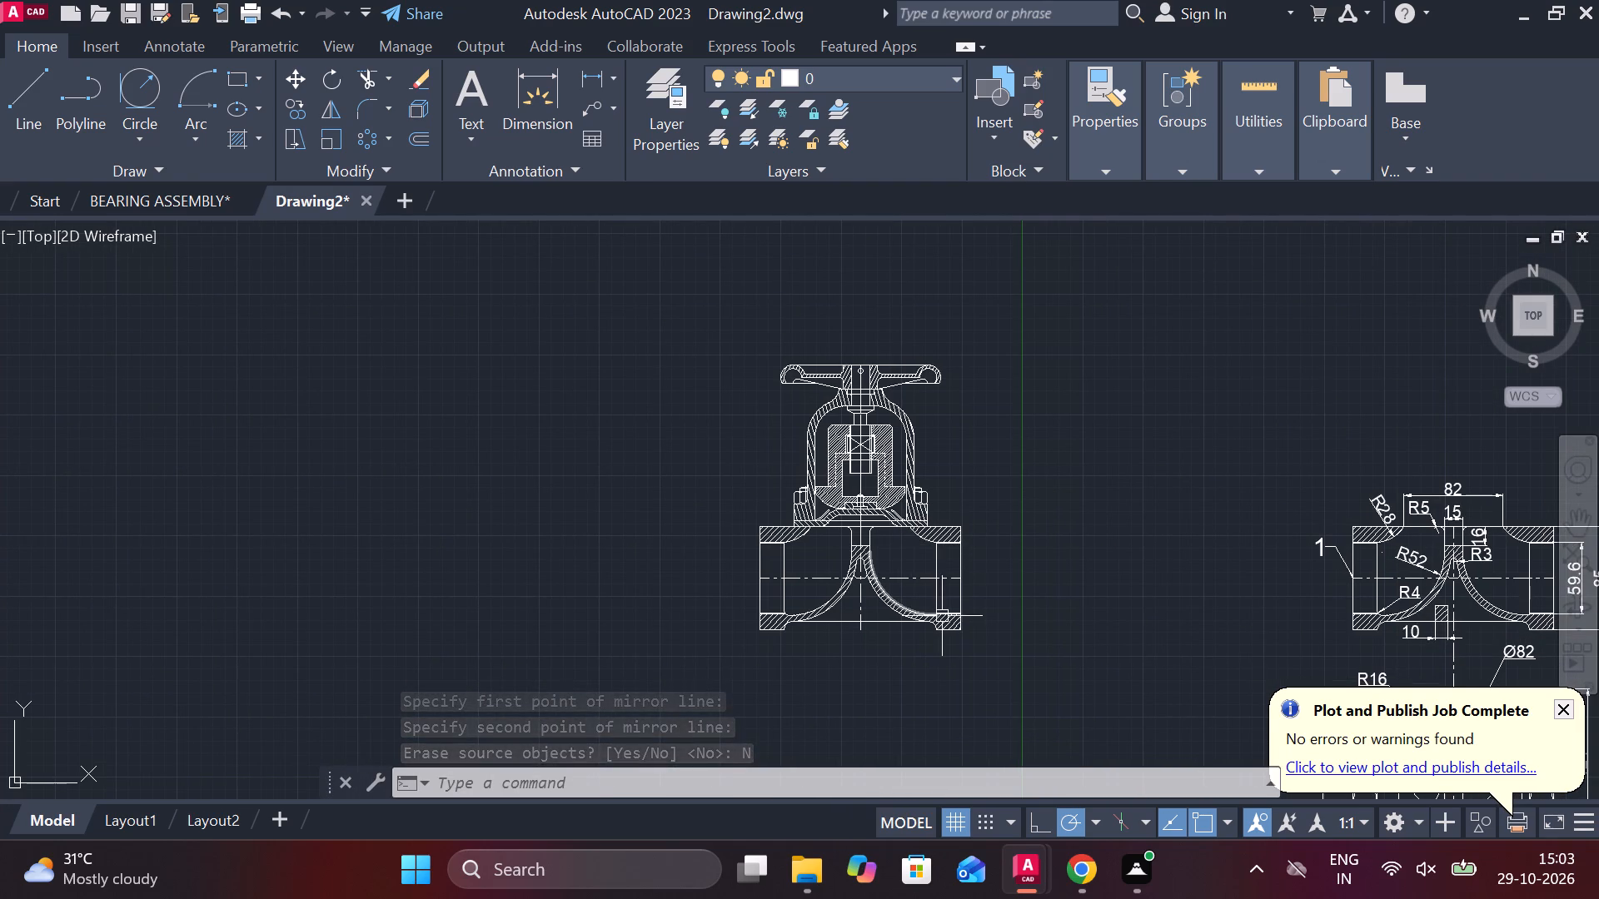
pyautogui.click(586, 70)
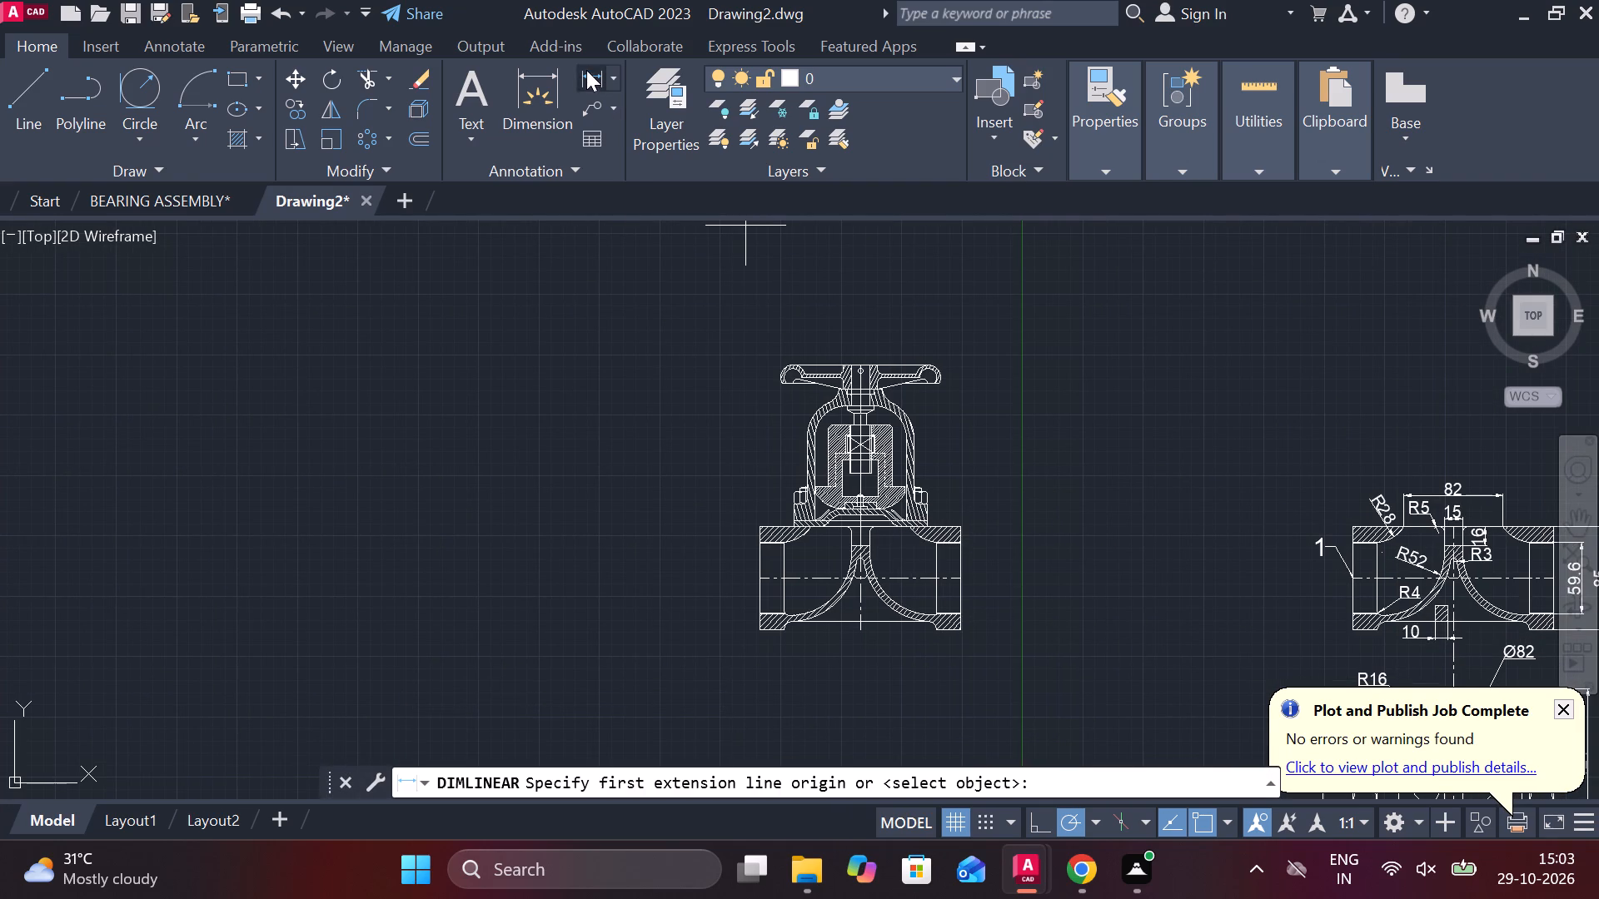
pyautogui.scroll(3, 740, 470)
pyautogui.moveTo(748, 461); pyautogui.dragTo(675, 646, button='middle')
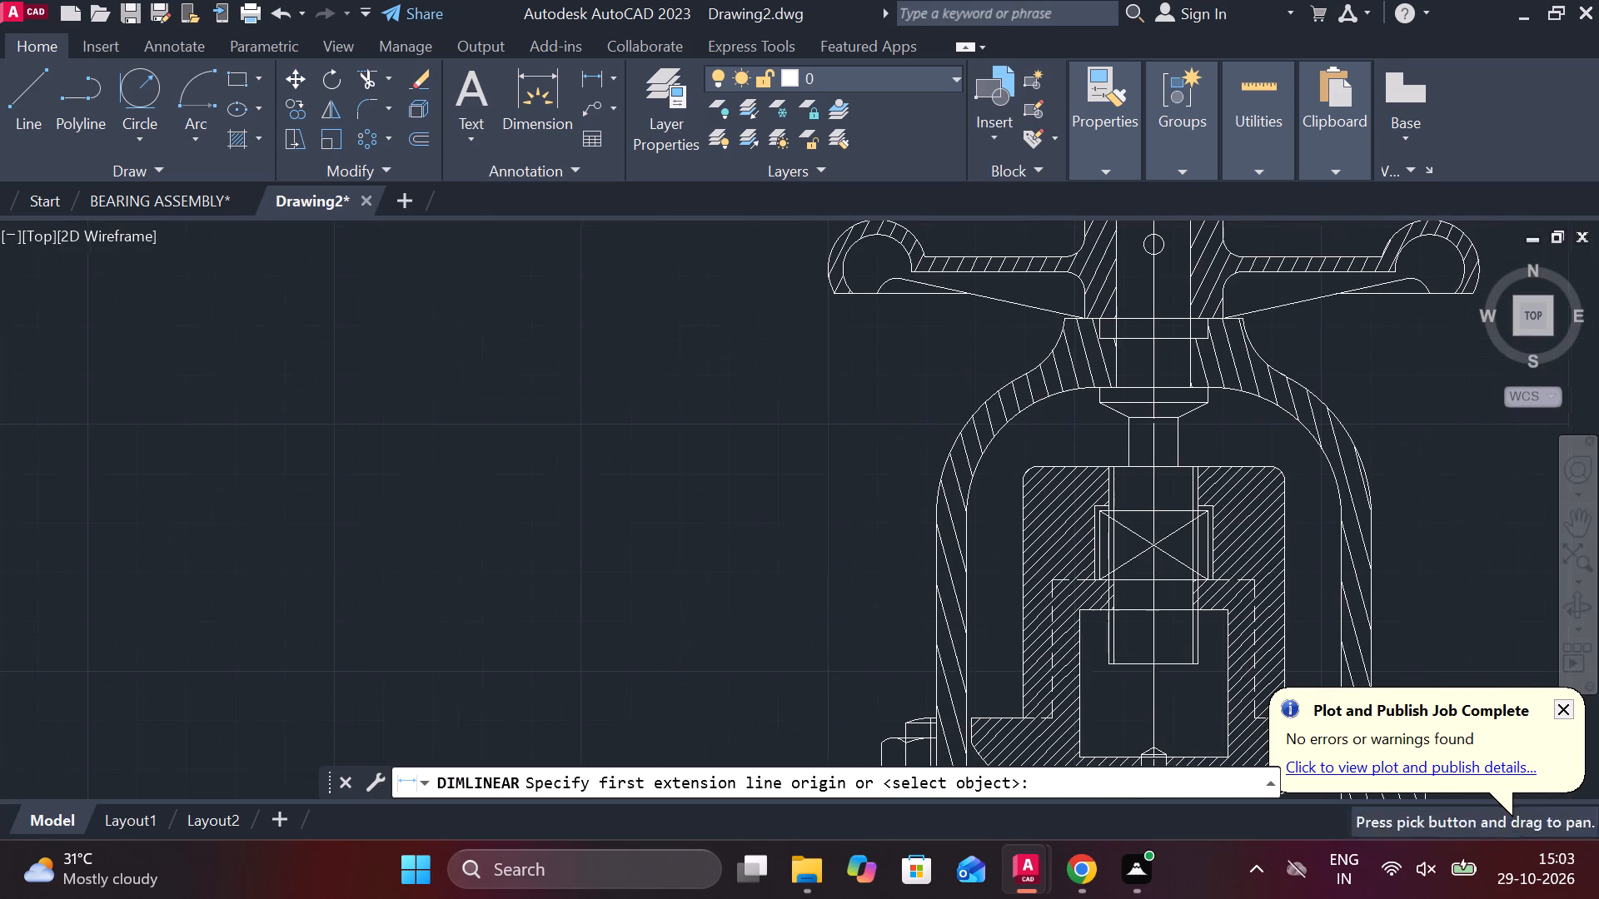
pyautogui.moveTo(864, 554); pyautogui.dragTo(554, 827, button='middle')
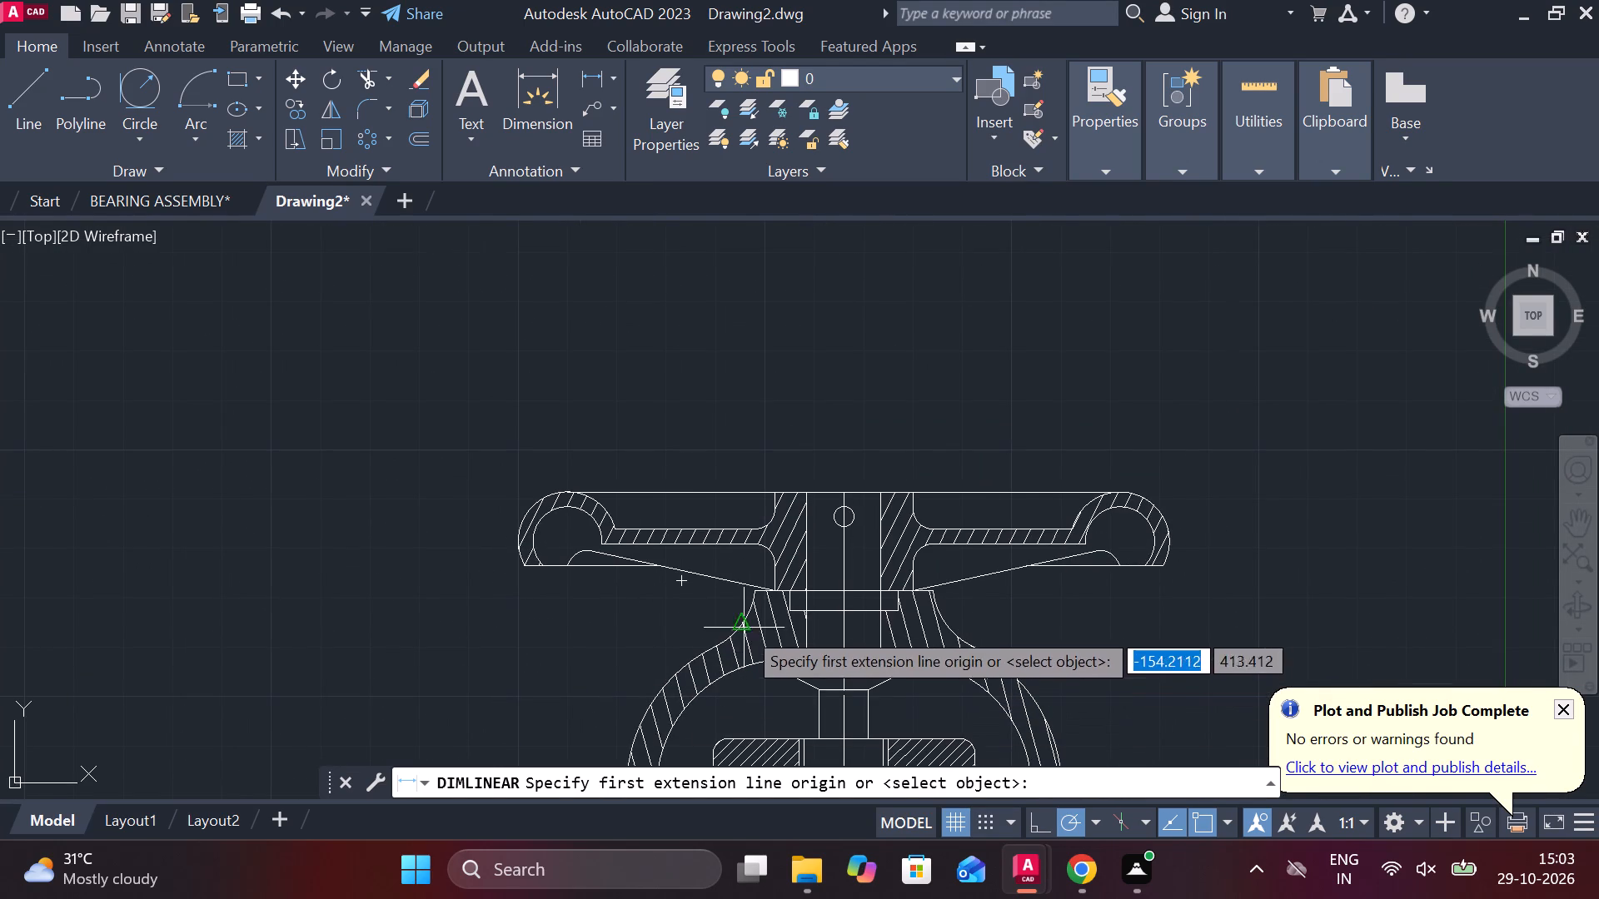
pyautogui.click(757, 594)
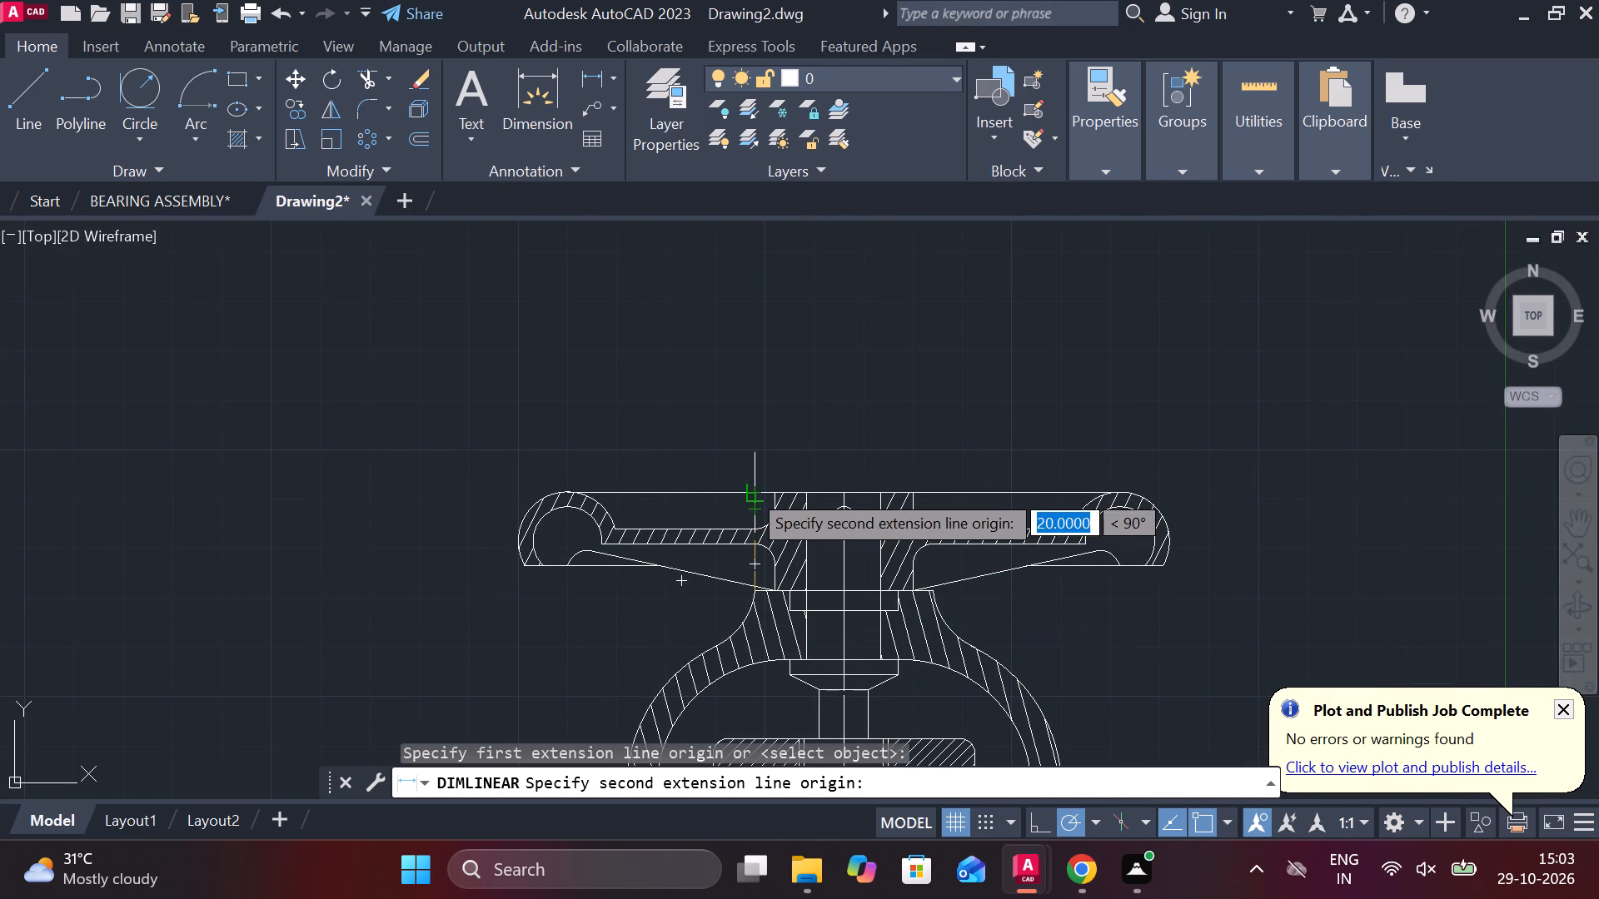
pyautogui.click(749, 489)
pyautogui.scroll(-1, 729, 496)
pyautogui.click(561, 574)
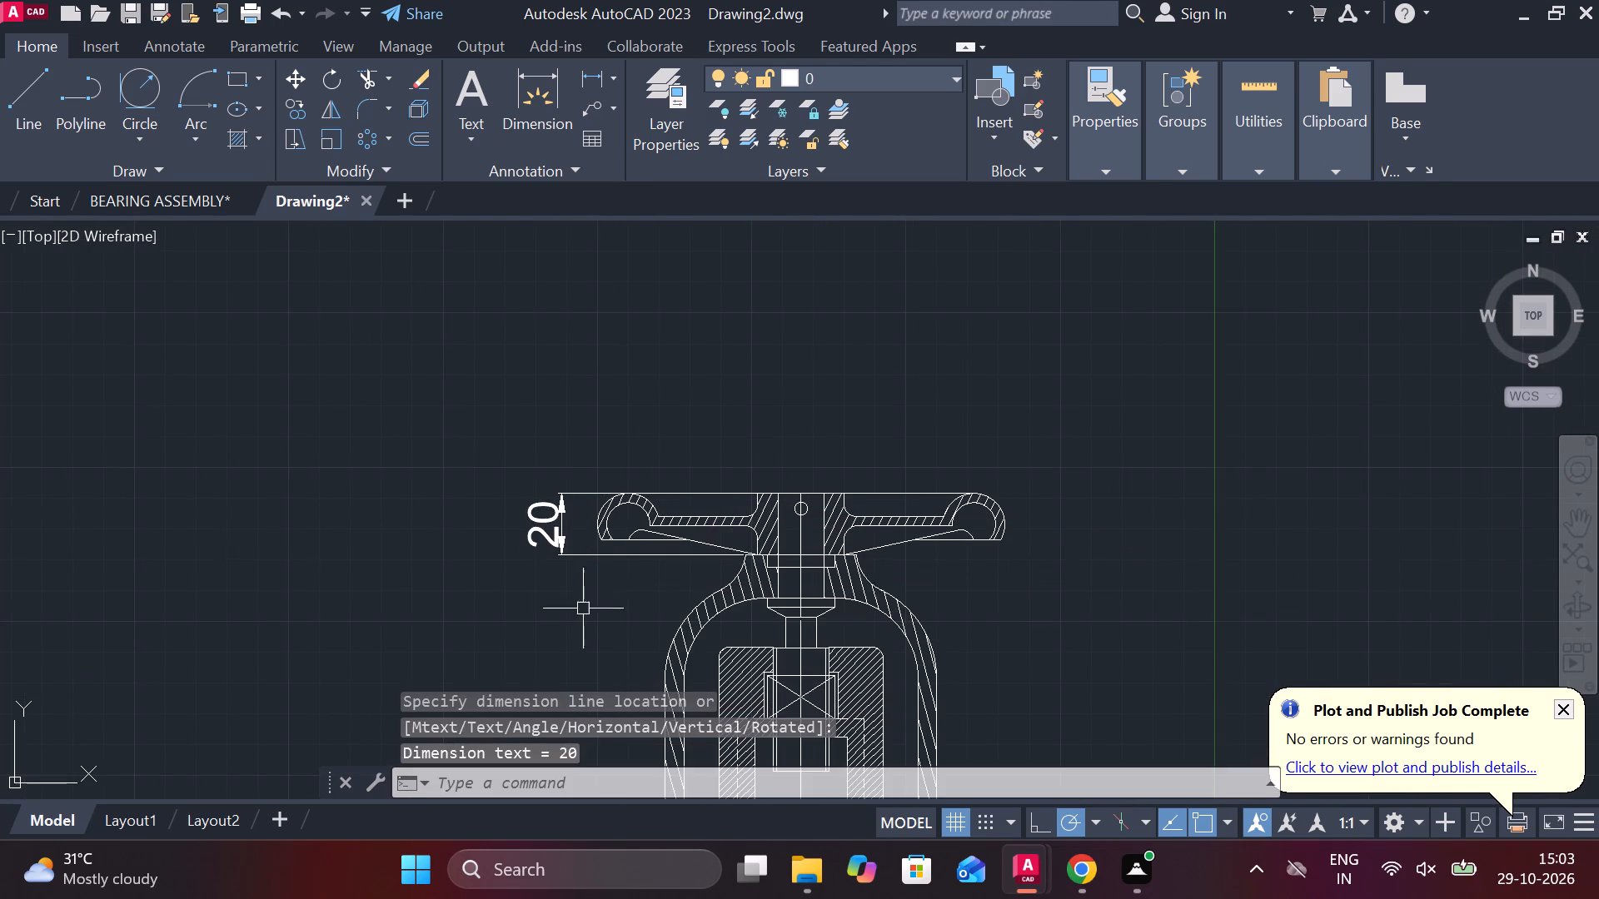
# Trim the bonnet's top edge and the neck recess's bottom line where they cross the stem.
pyautogui.moveTo(583, 624); pyautogui.dragTo(603, 504, button='middle')
pyautogui.moveTo(656, 599); pyautogui.dragTo(694, 467, button='middle')
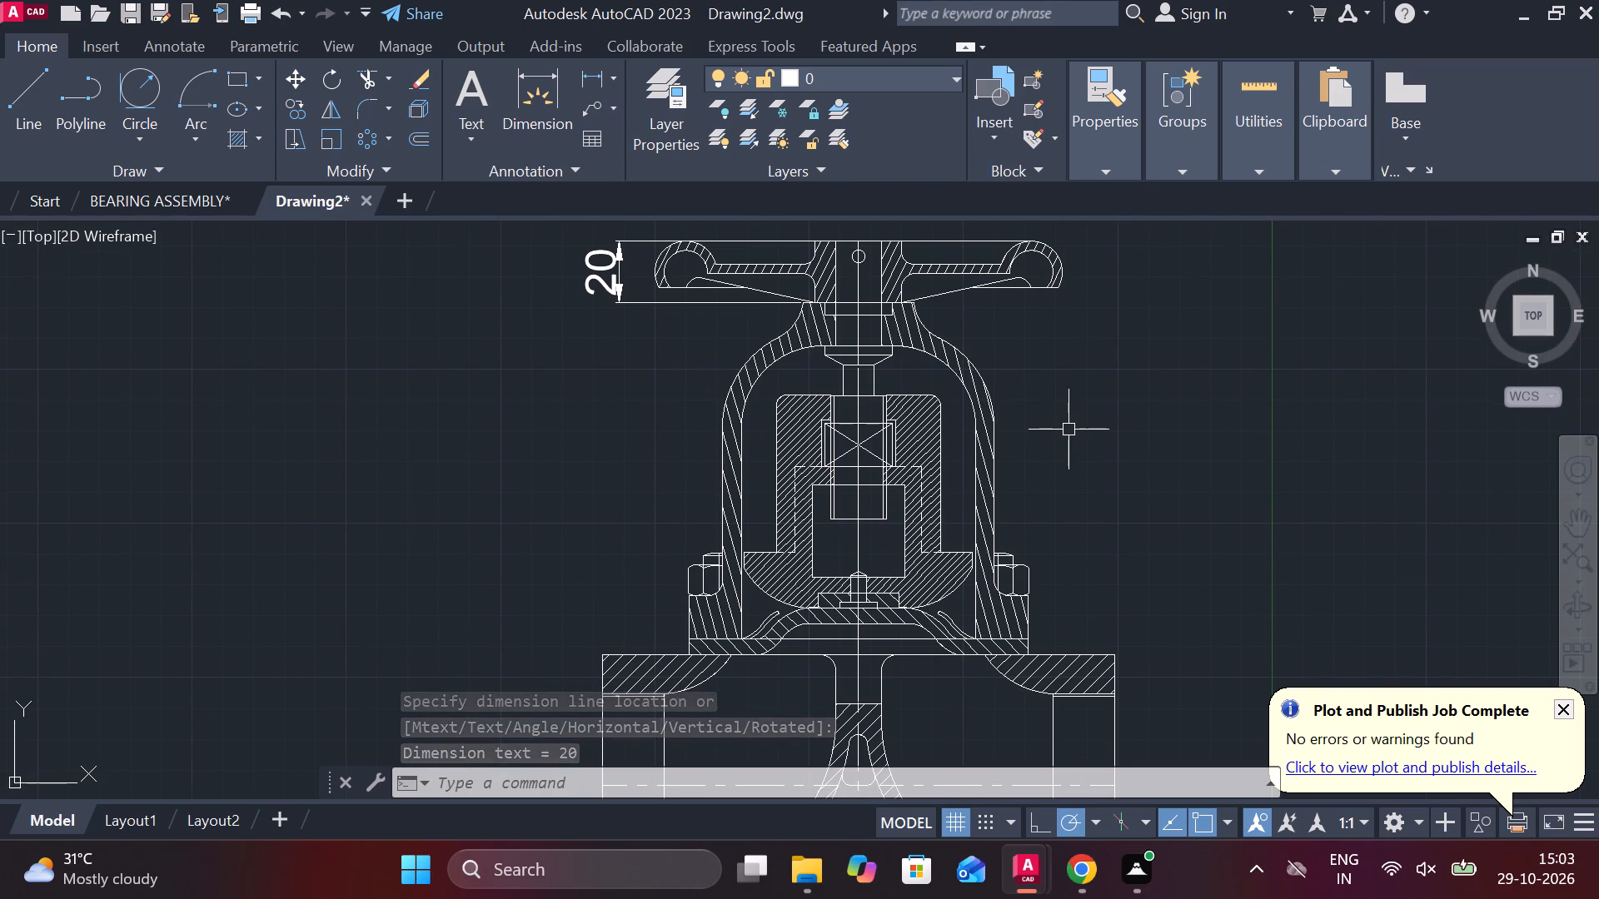
pyautogui.scroll(1, 994, 357)
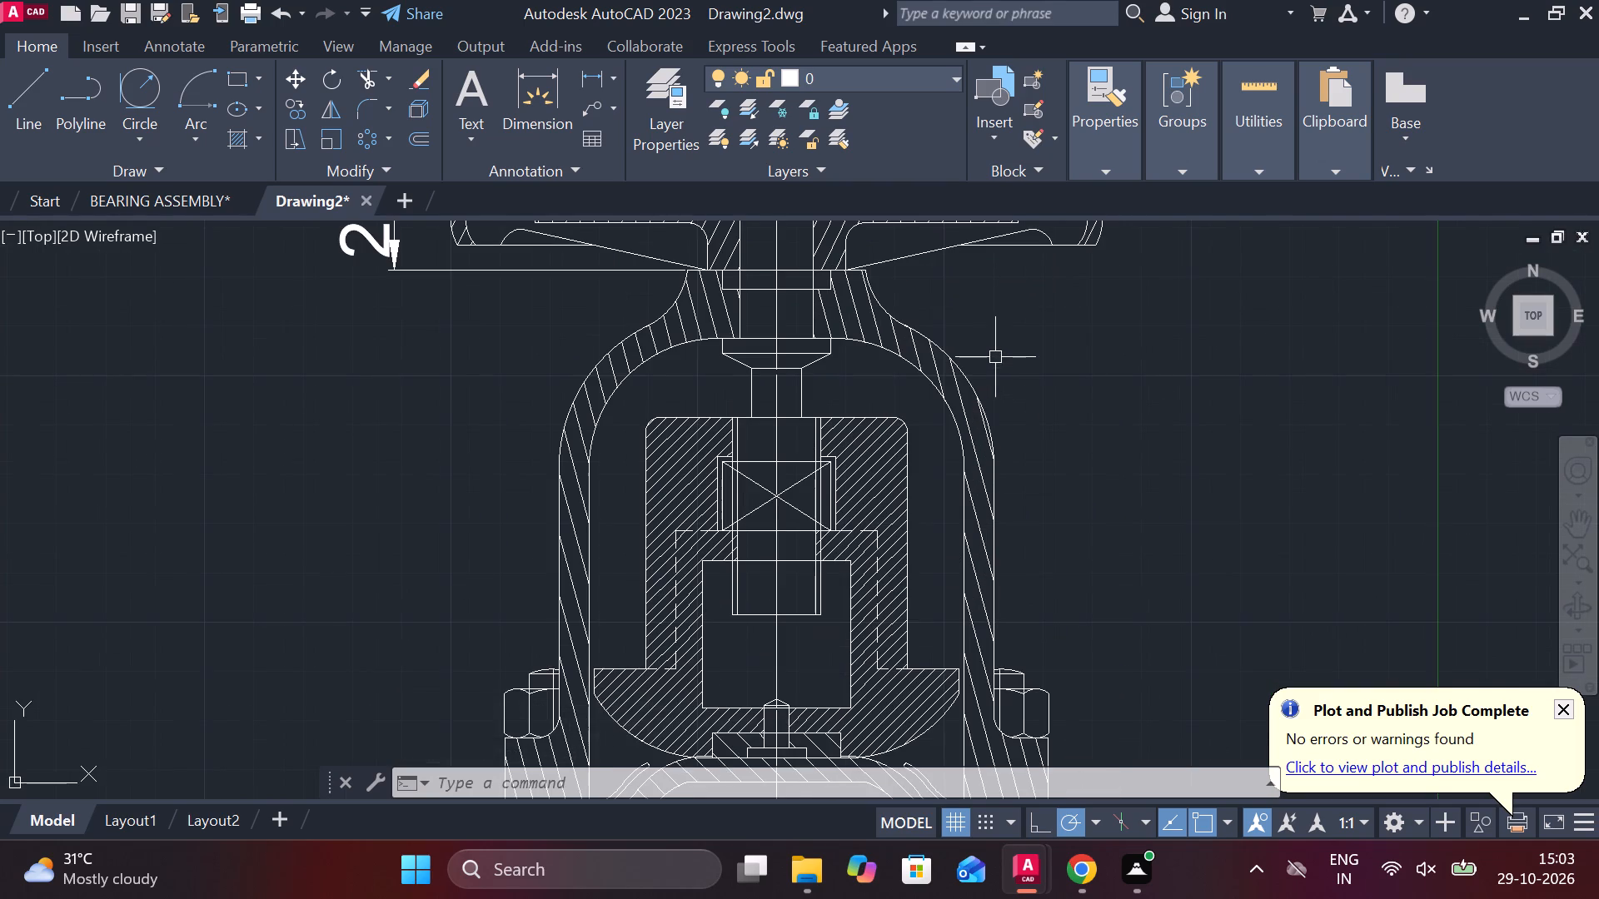
pyautogui.moveTo(1041, 389); pyautogui.dragTo(1016, 508, button='middle')
pyautogui.scroll(2, 813, 464)
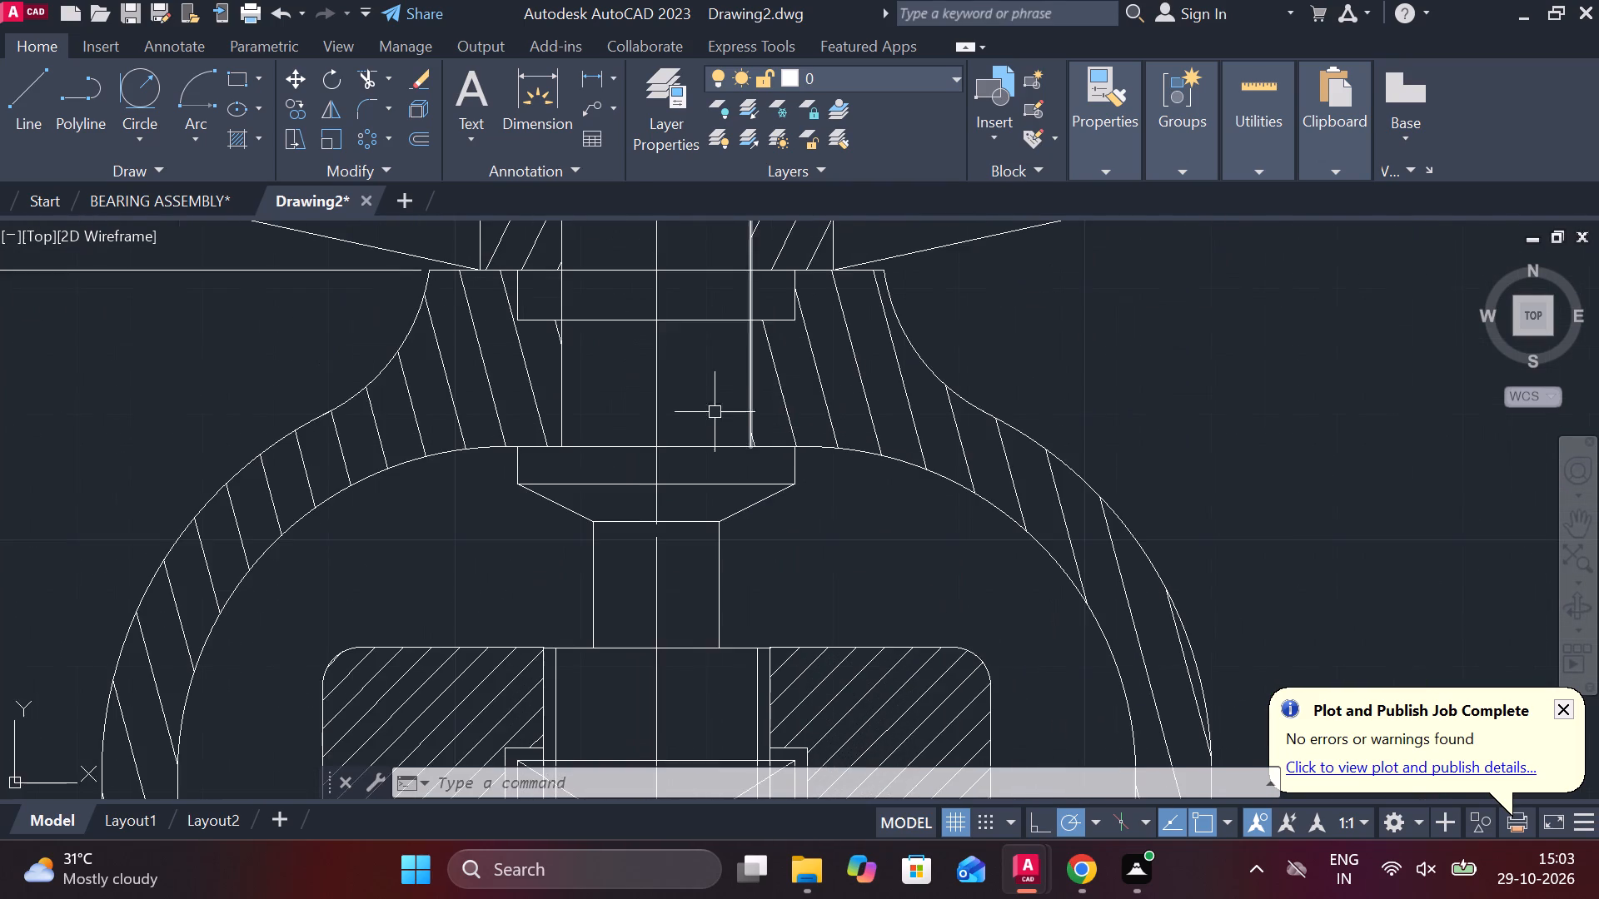
pyautogui.moveTo(700, 372); pyautogui.dragTo(707, 422, button='middle')
pyautogui.write('TR')
pyautogui.press('space')
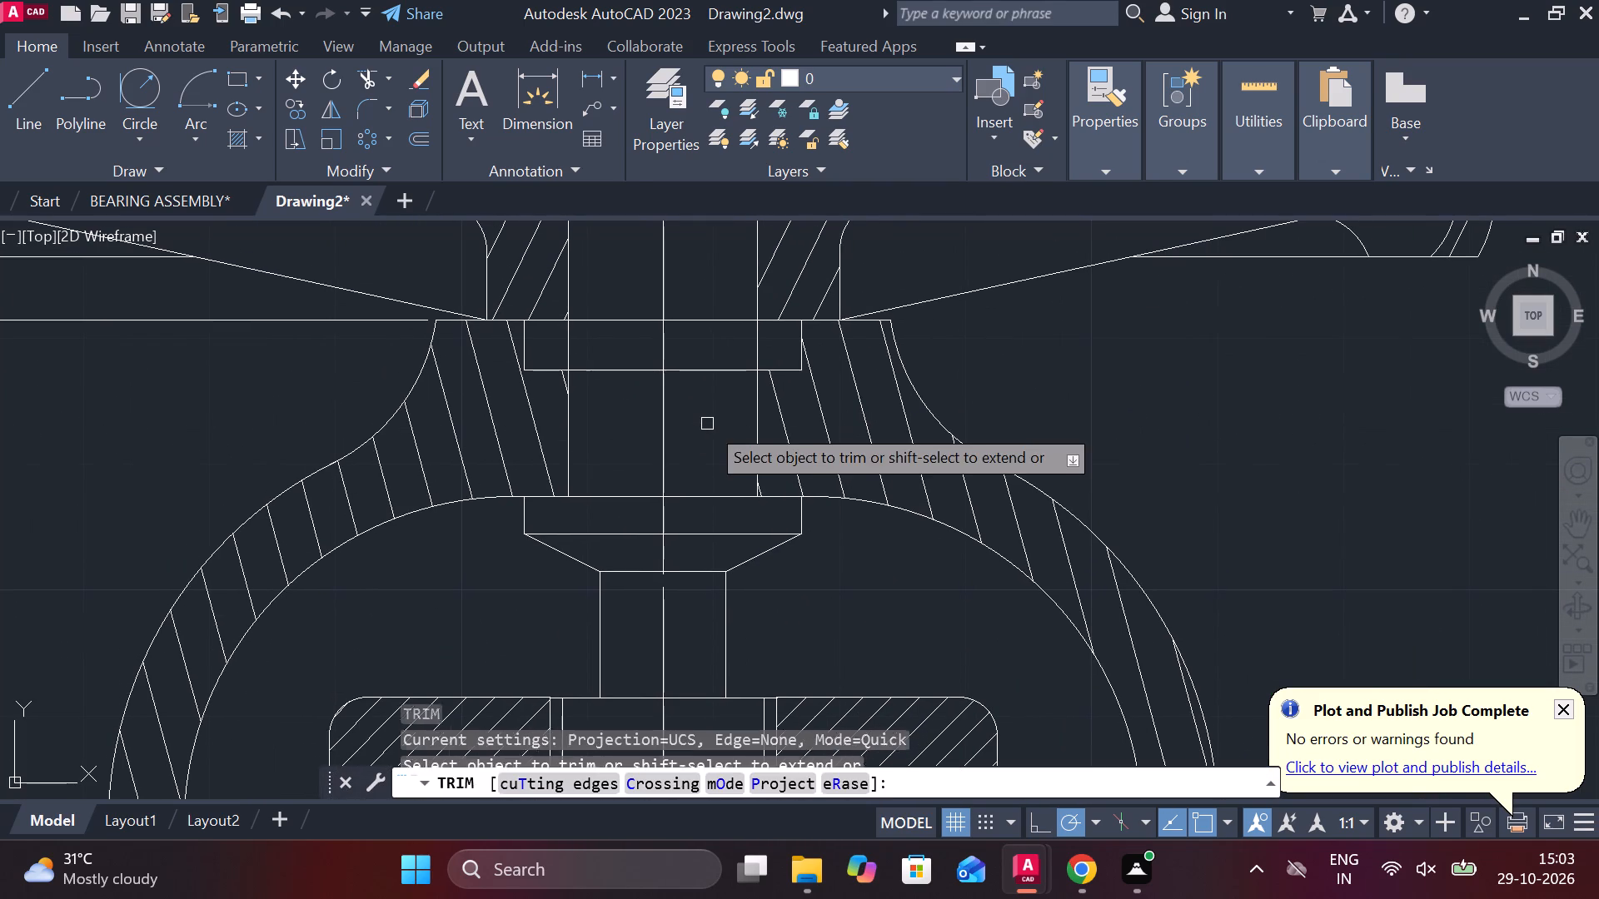
pyautogui.doubleClick(700, 375)
pyautogui.click(700, 320)
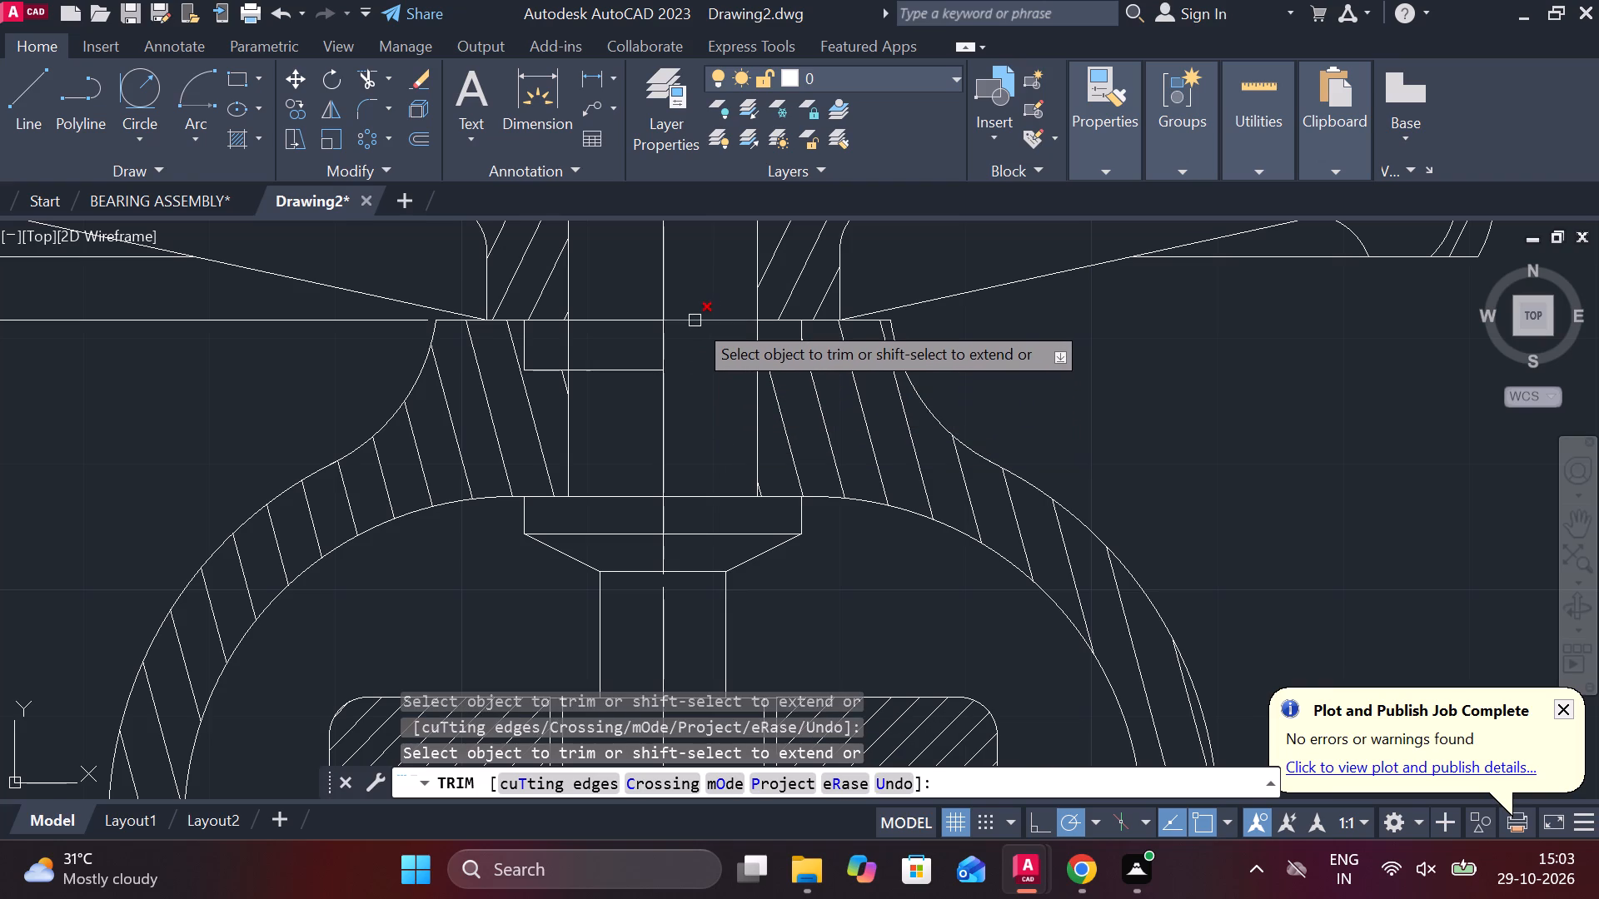
pyautogui.click(695, 320)
pyautogui.click(695, 320)
pyautogui.click(634, 314)
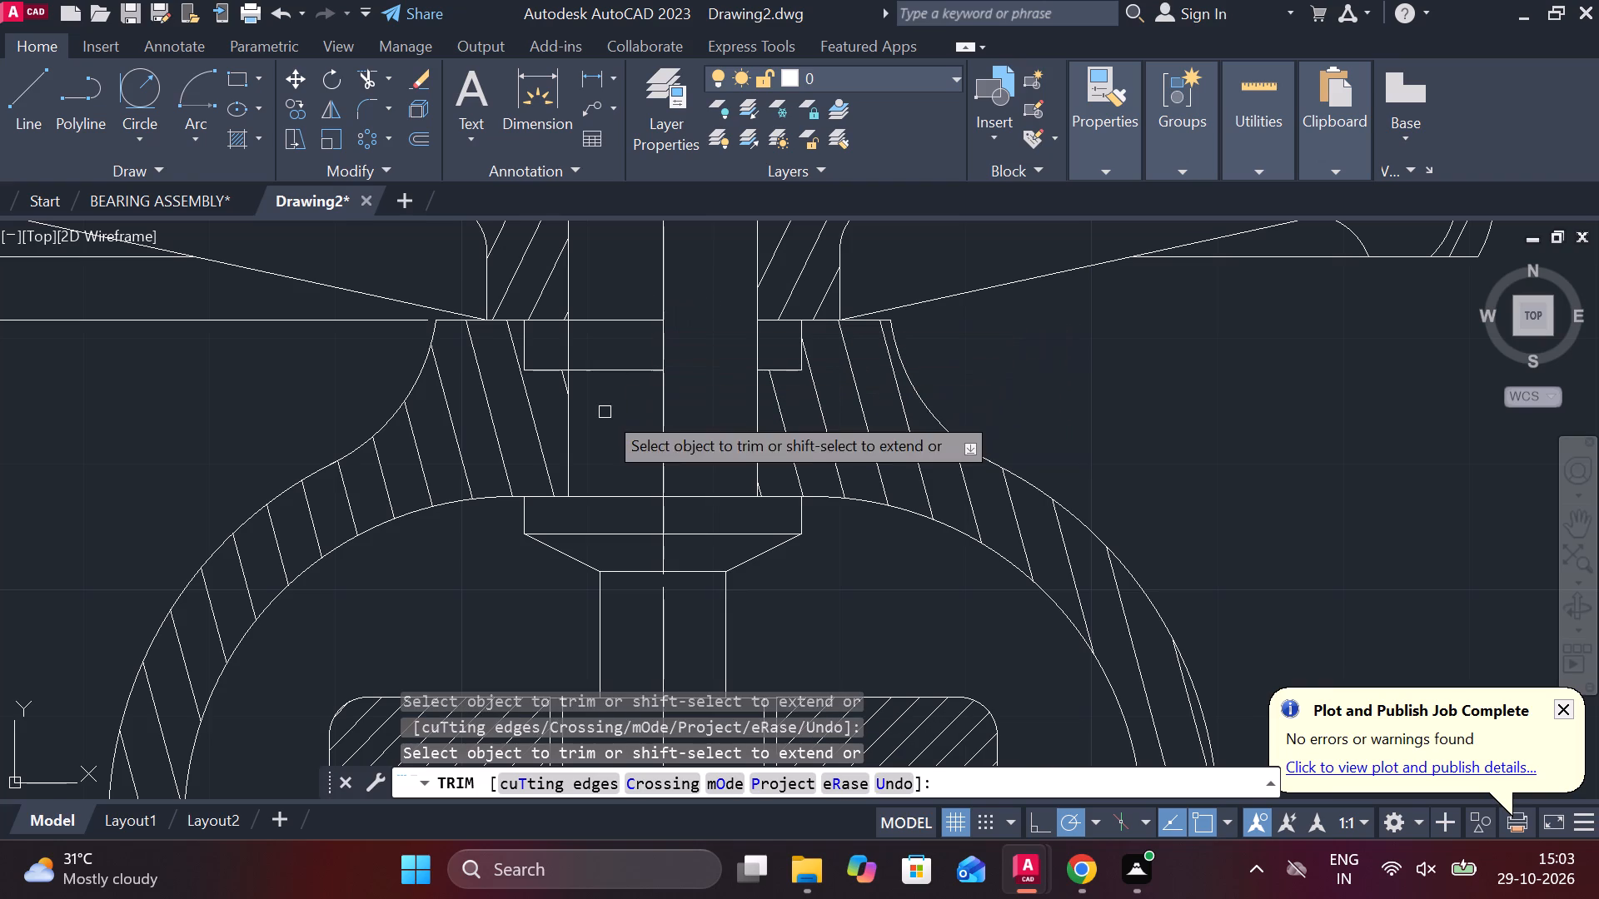
pyautogui.click(605, 412)
pyautogui.click(615, 310)
pyautogui.press('Escape')
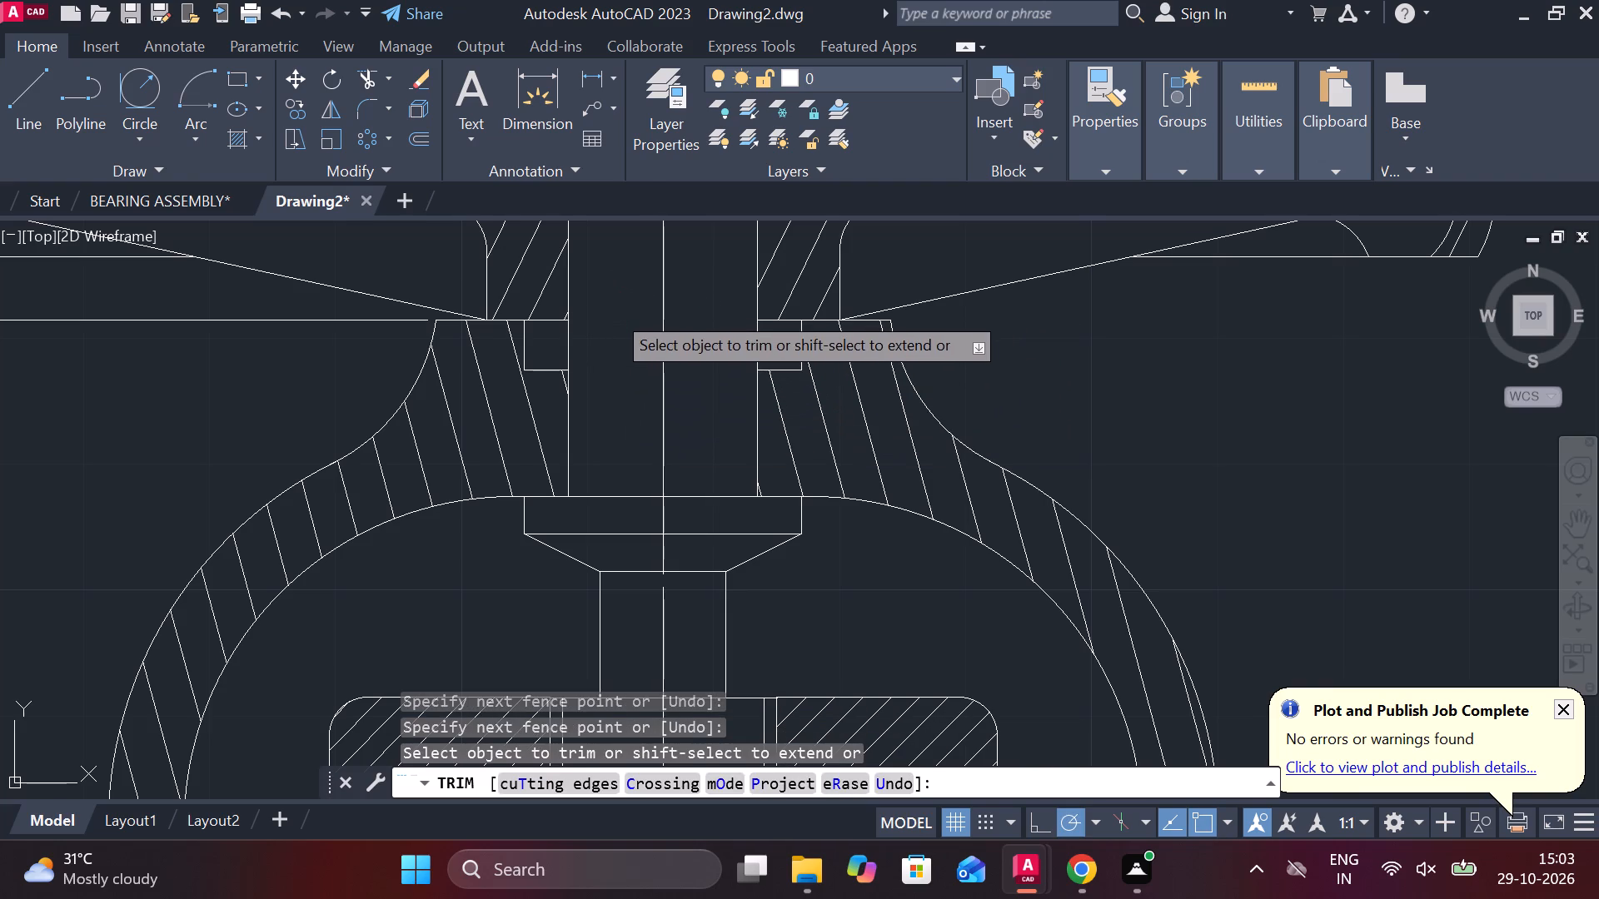
# Hatch the bonnet neck recess on both sides of the stem with the ANSI37 pattern.
pyautogui.click(237, 139)
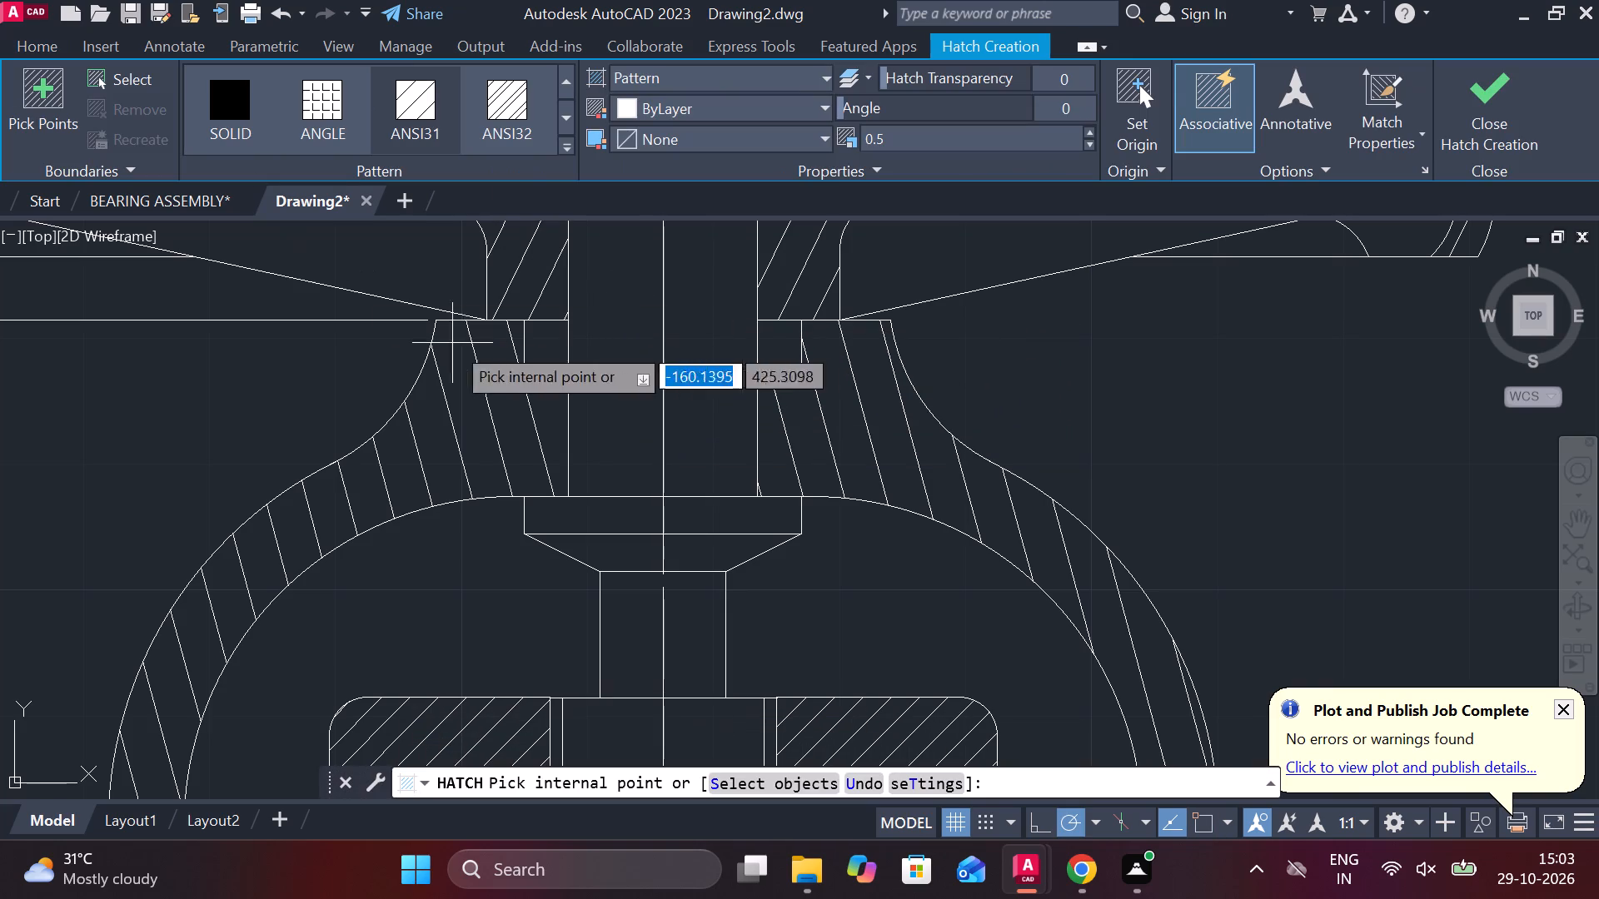
pyautogui.click(566, 82)
pyautogui.click(566, 82)
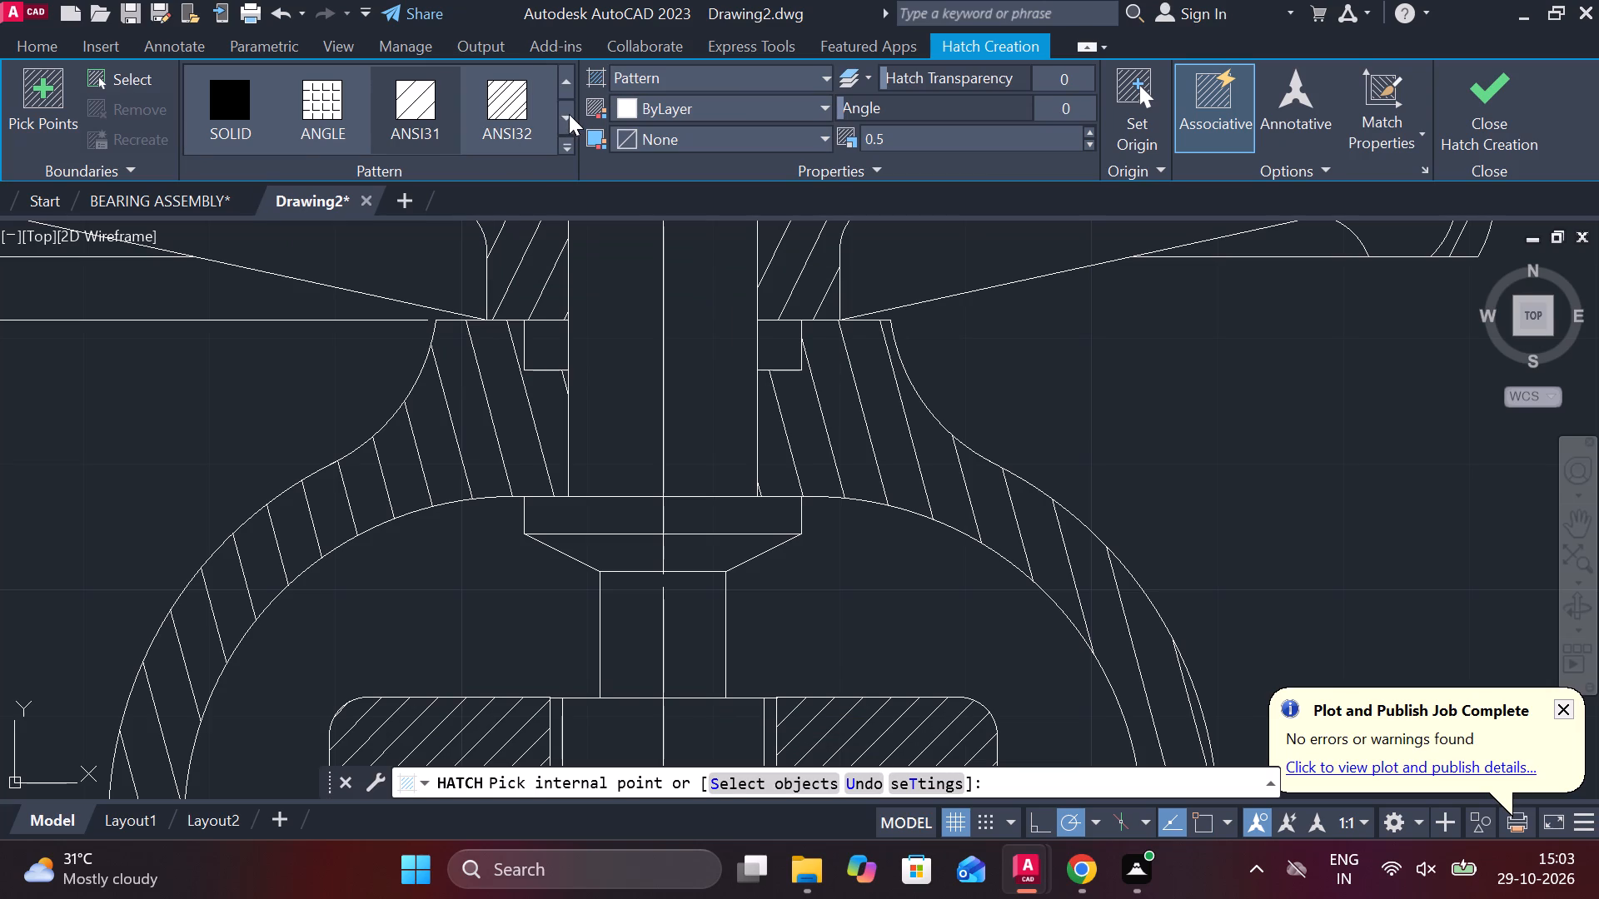
pyautogui.click(569, 114)
pyautogui.click(569, 114)
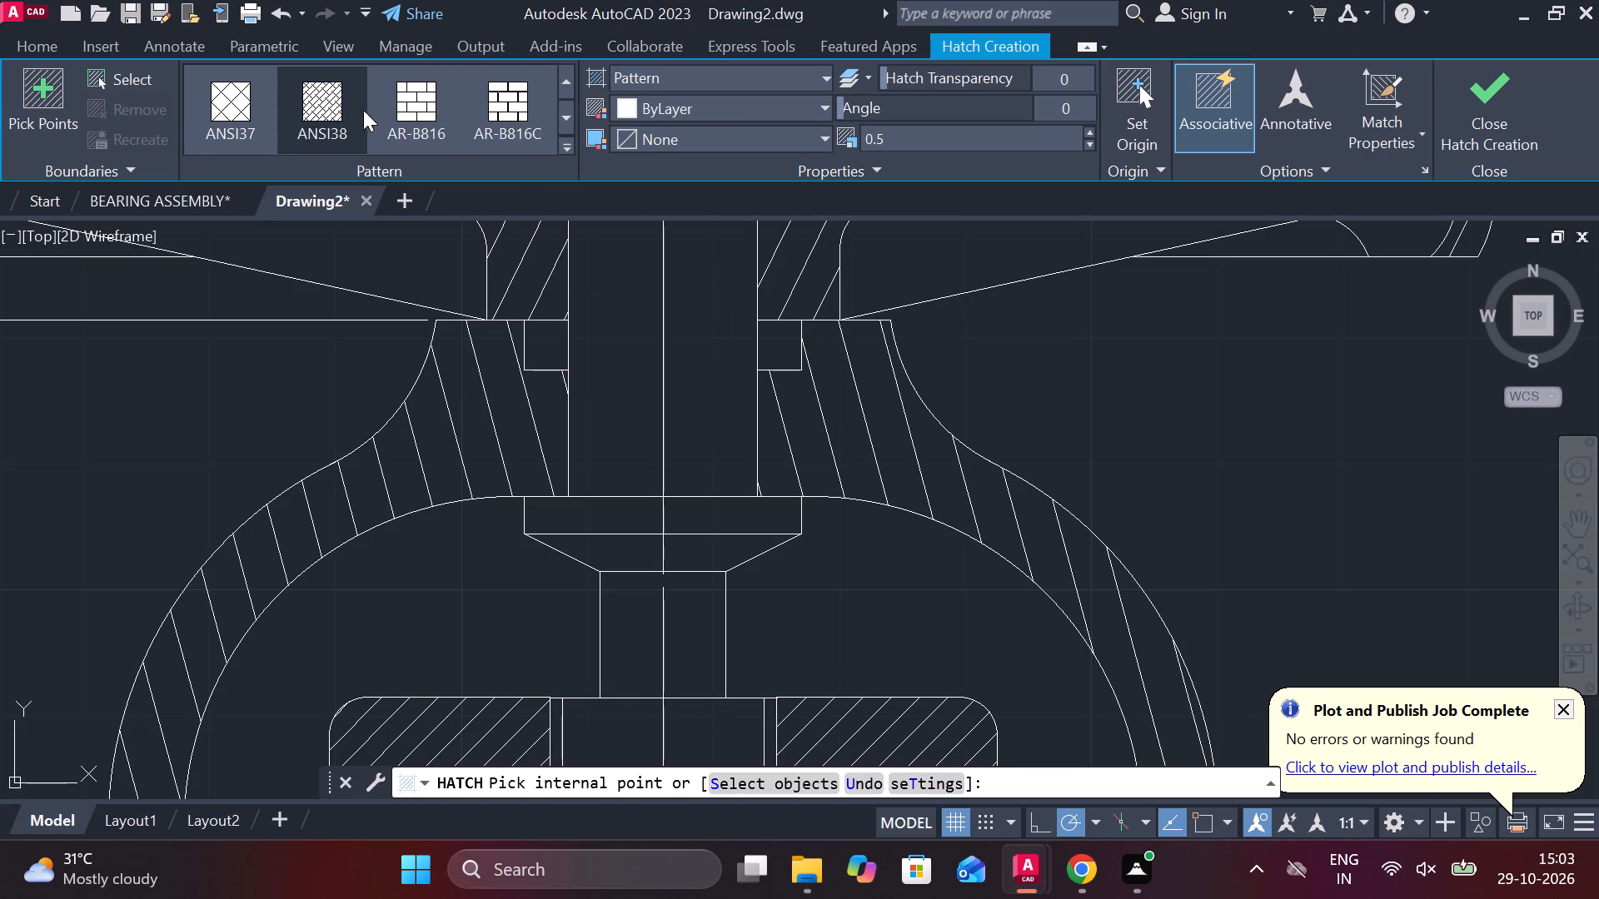
pyautogui.click(199, 99)
pyautogui.click(546, 346)
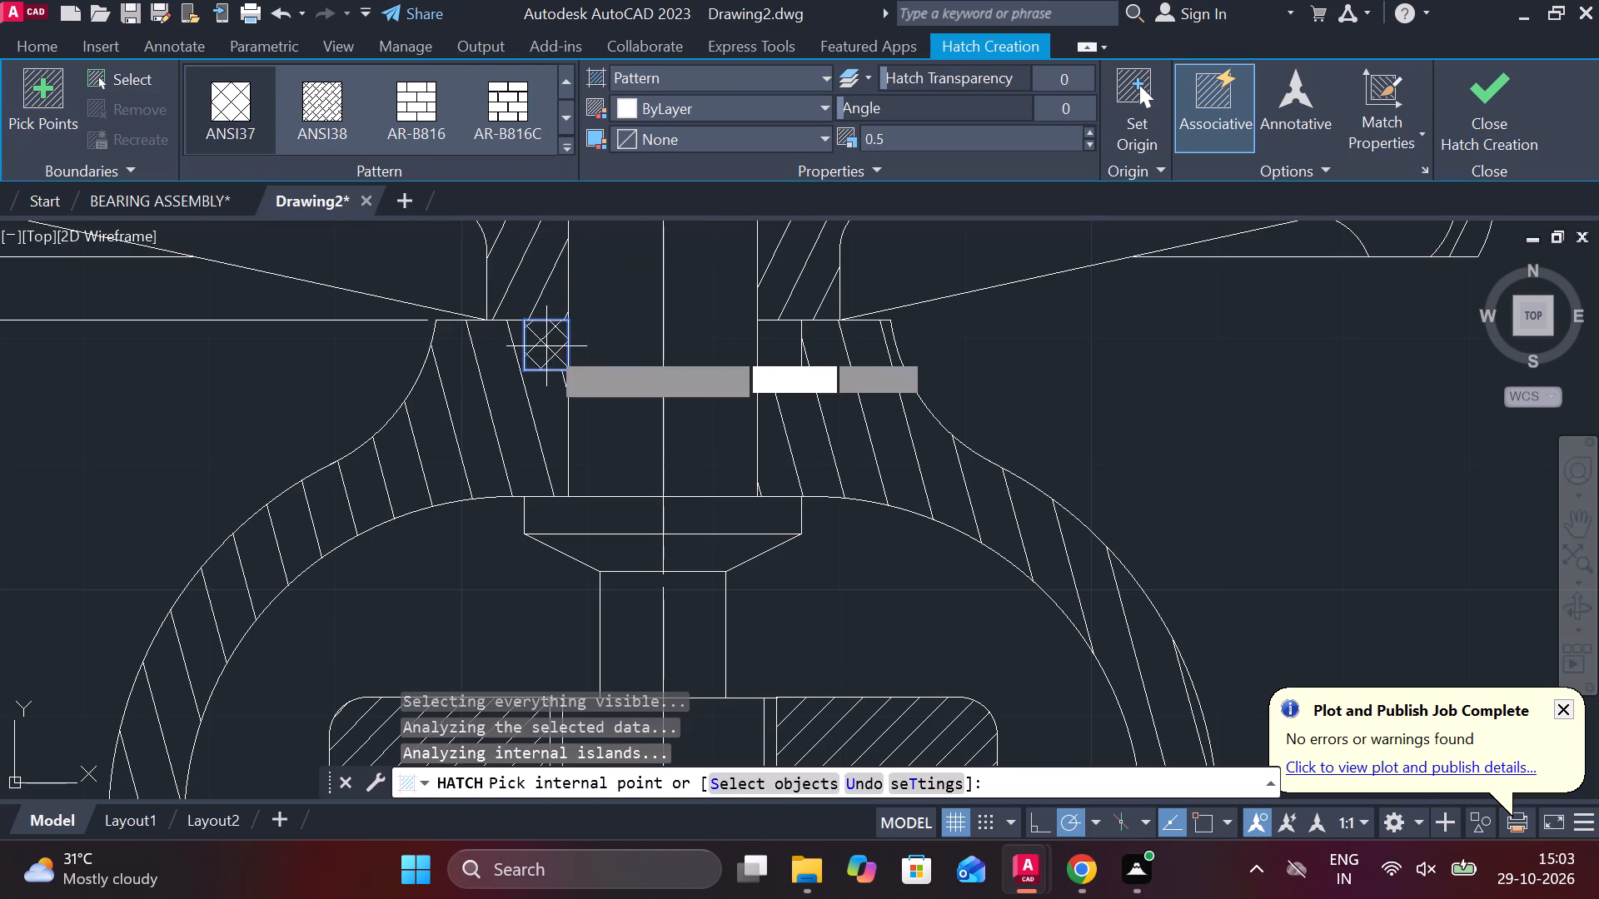
pyautogui.click(770, 354)
pyautogui.click(1467, 117)
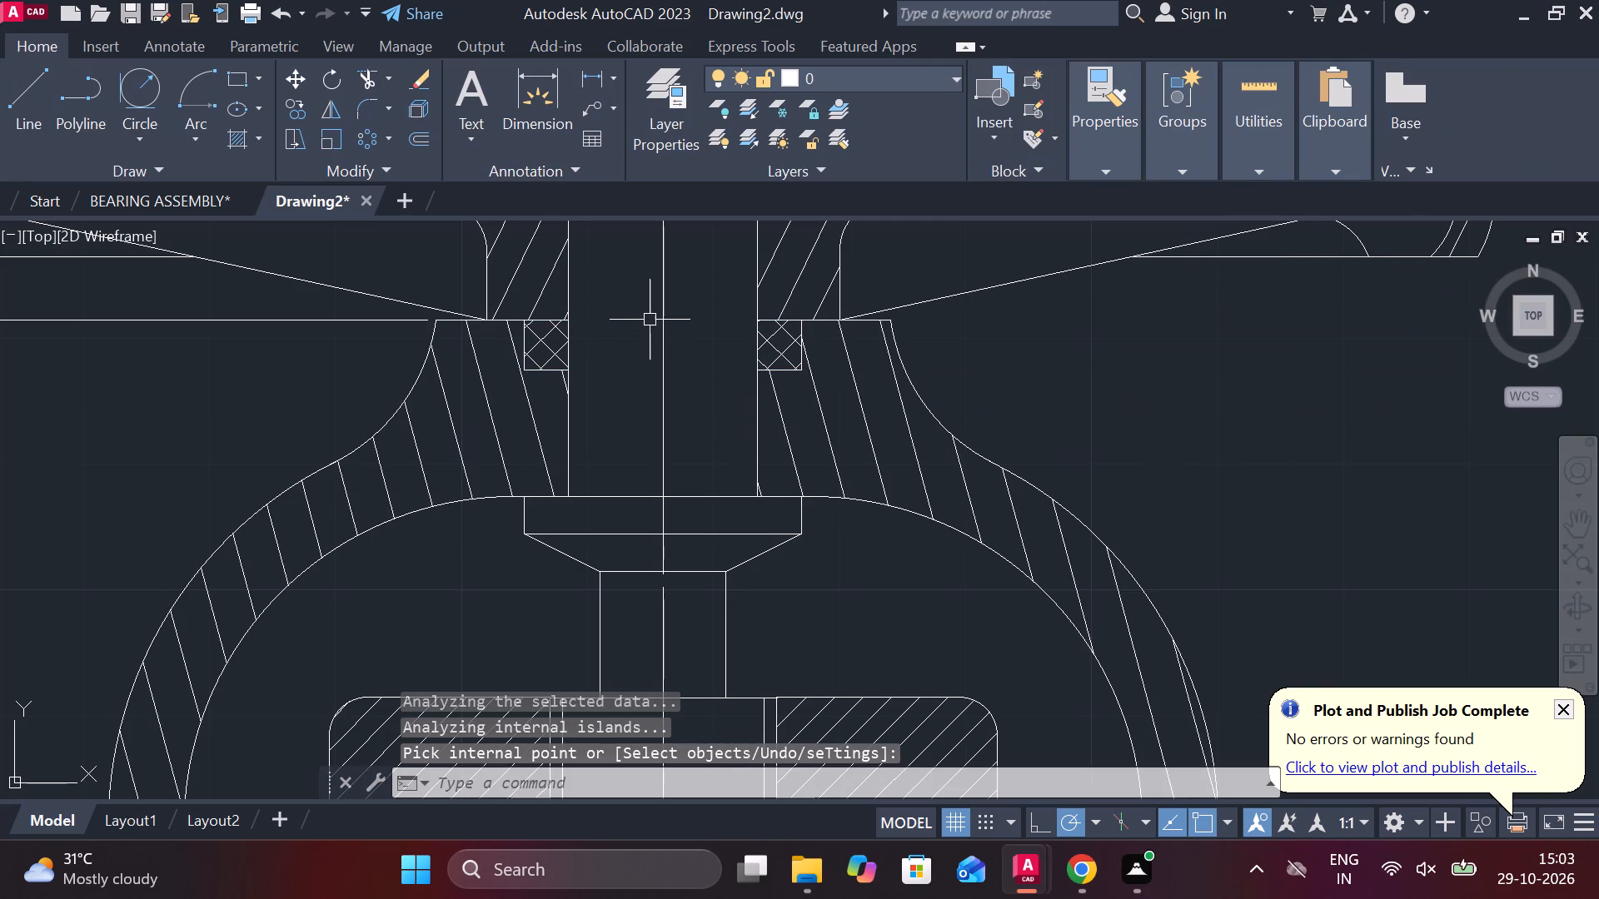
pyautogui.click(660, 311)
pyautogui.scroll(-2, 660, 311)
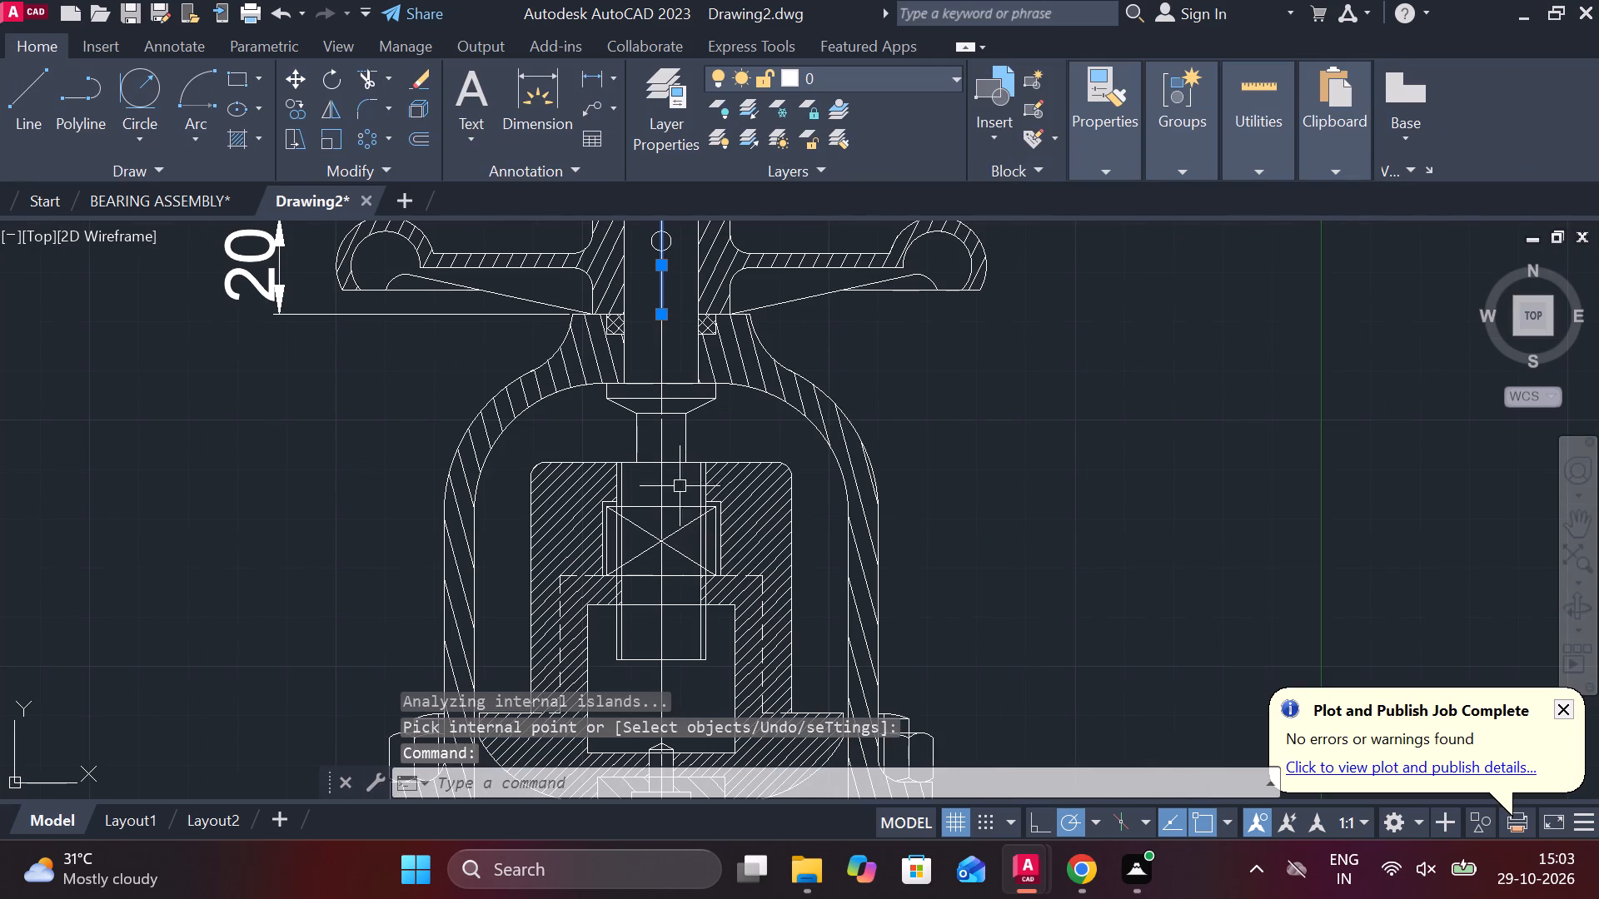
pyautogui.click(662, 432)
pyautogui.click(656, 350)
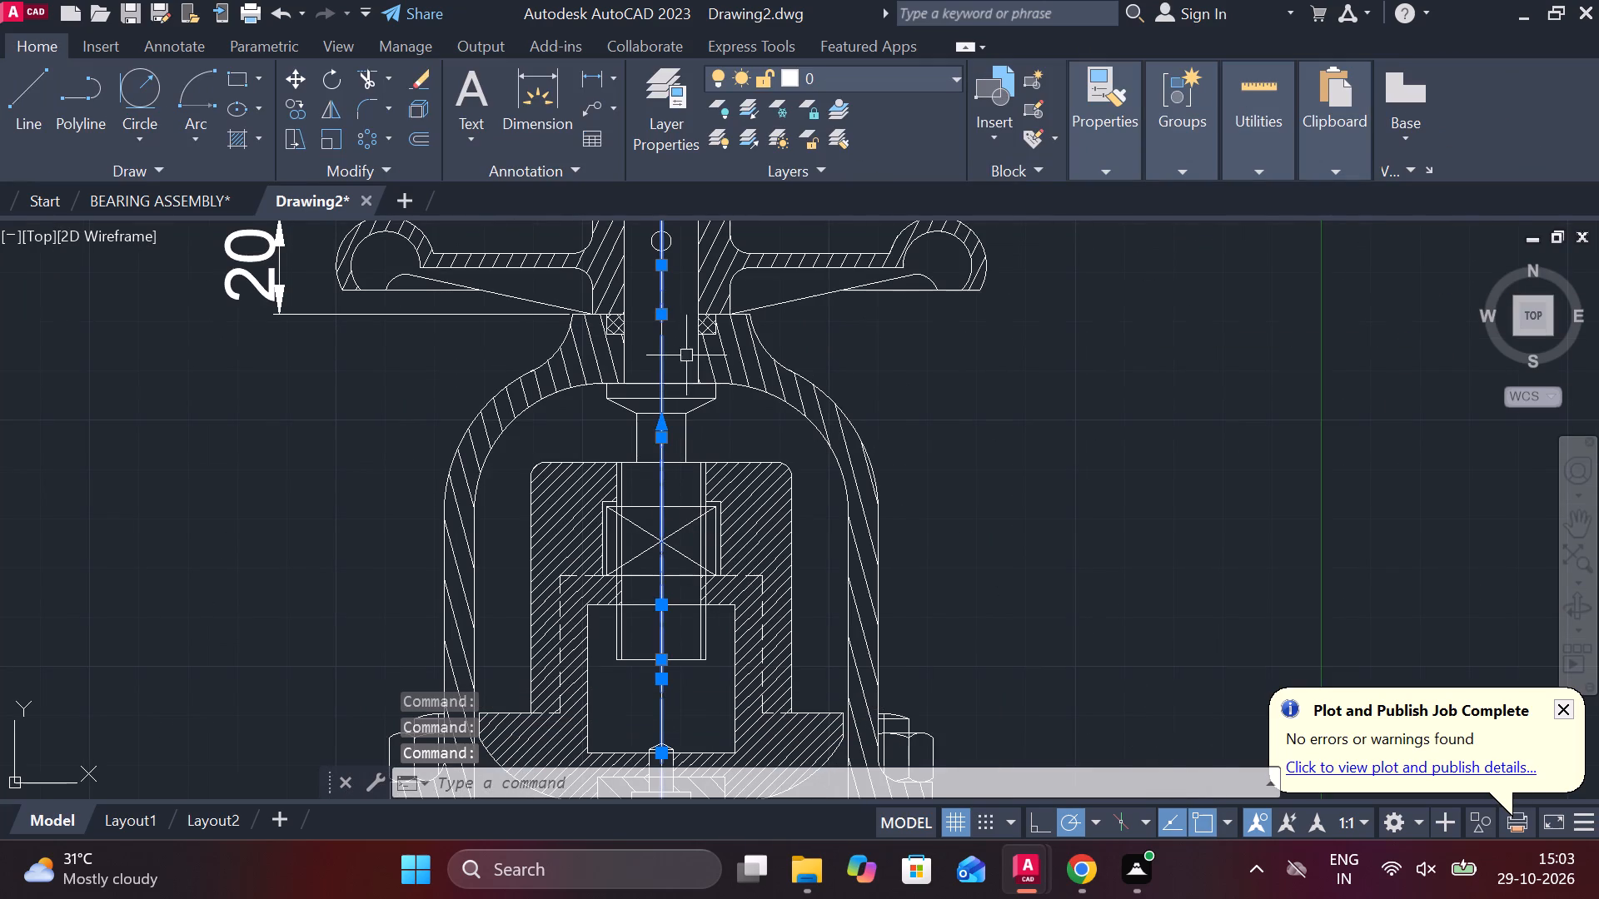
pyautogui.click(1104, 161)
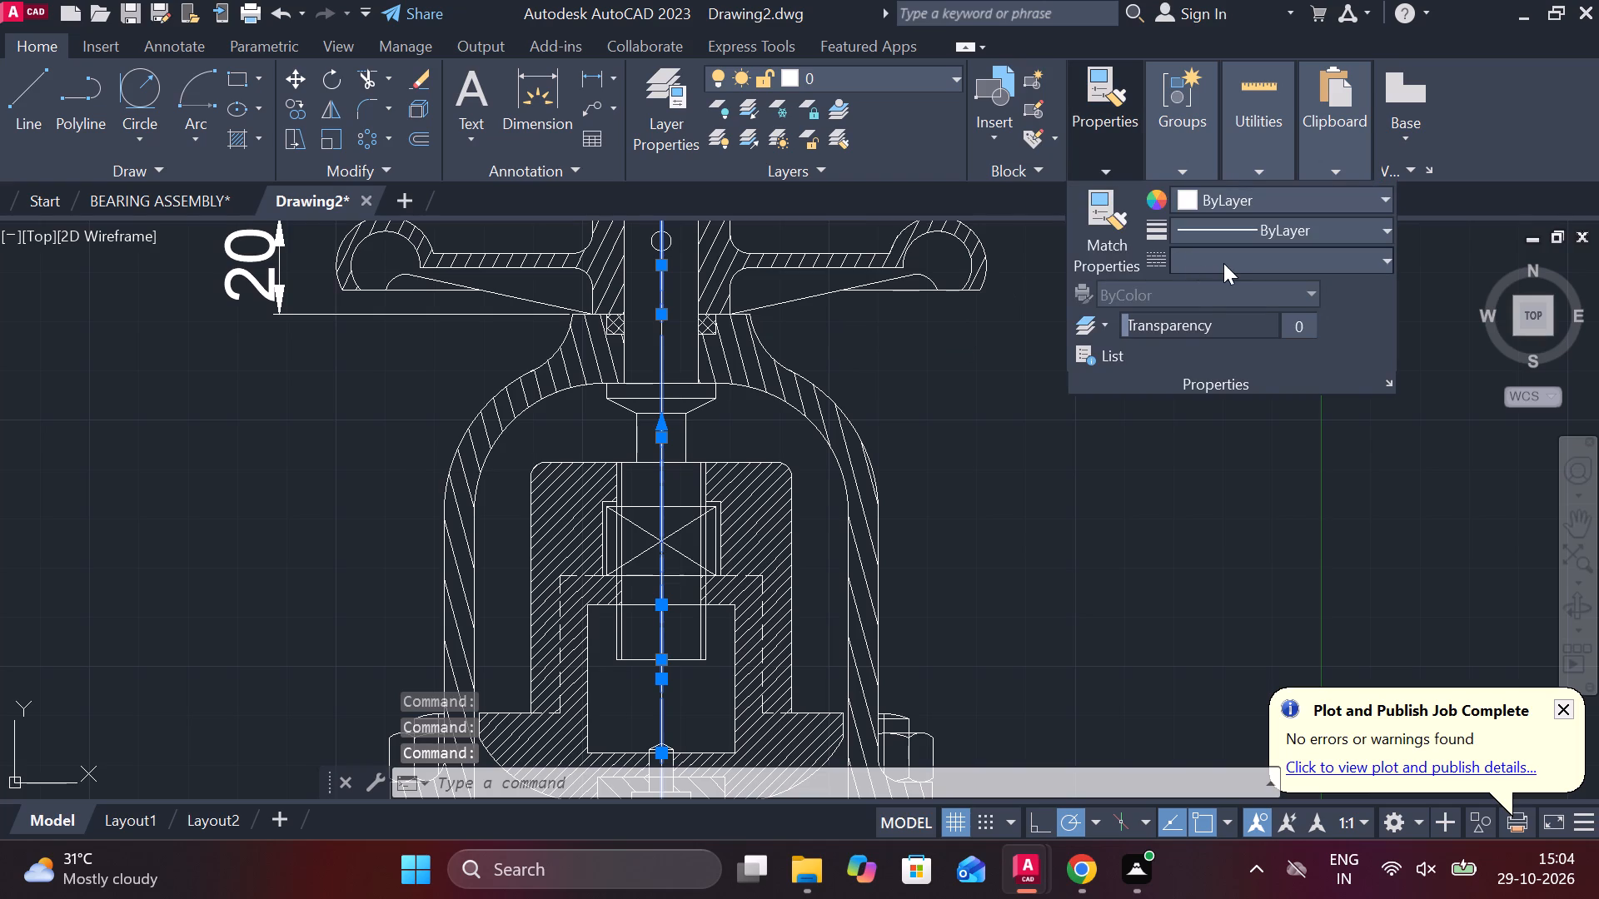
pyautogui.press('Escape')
# Erase the two long overlapping vertical centre lines that run down through the stem and bonnet neck.
pyautogui.click(663, 321)
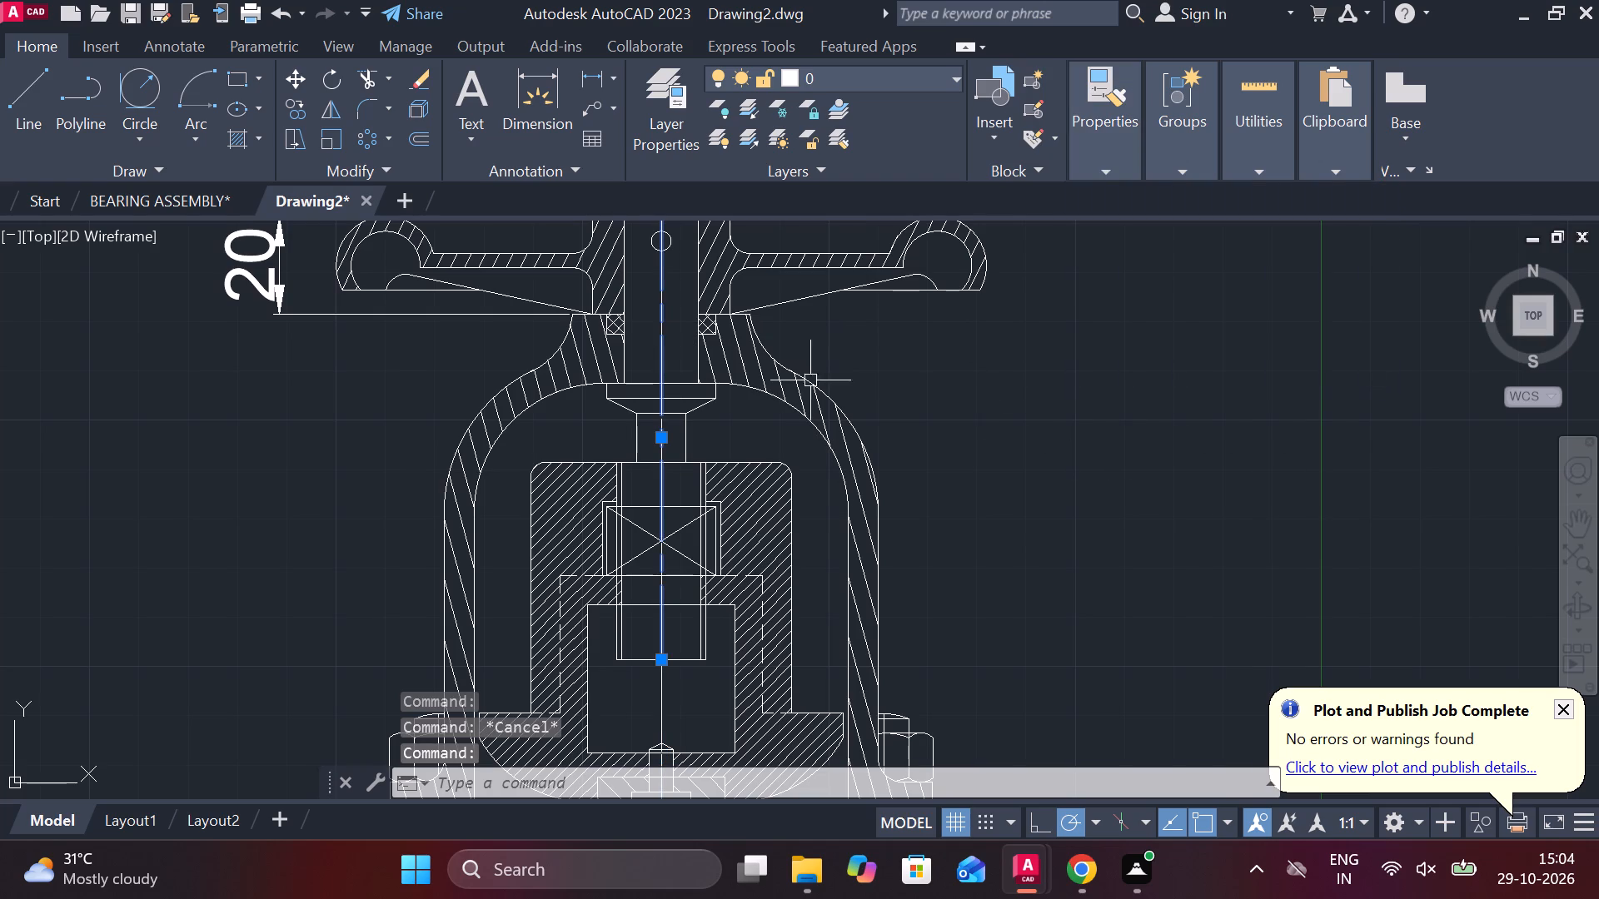
pyautogui.write('E')
pyautogui.press('space')
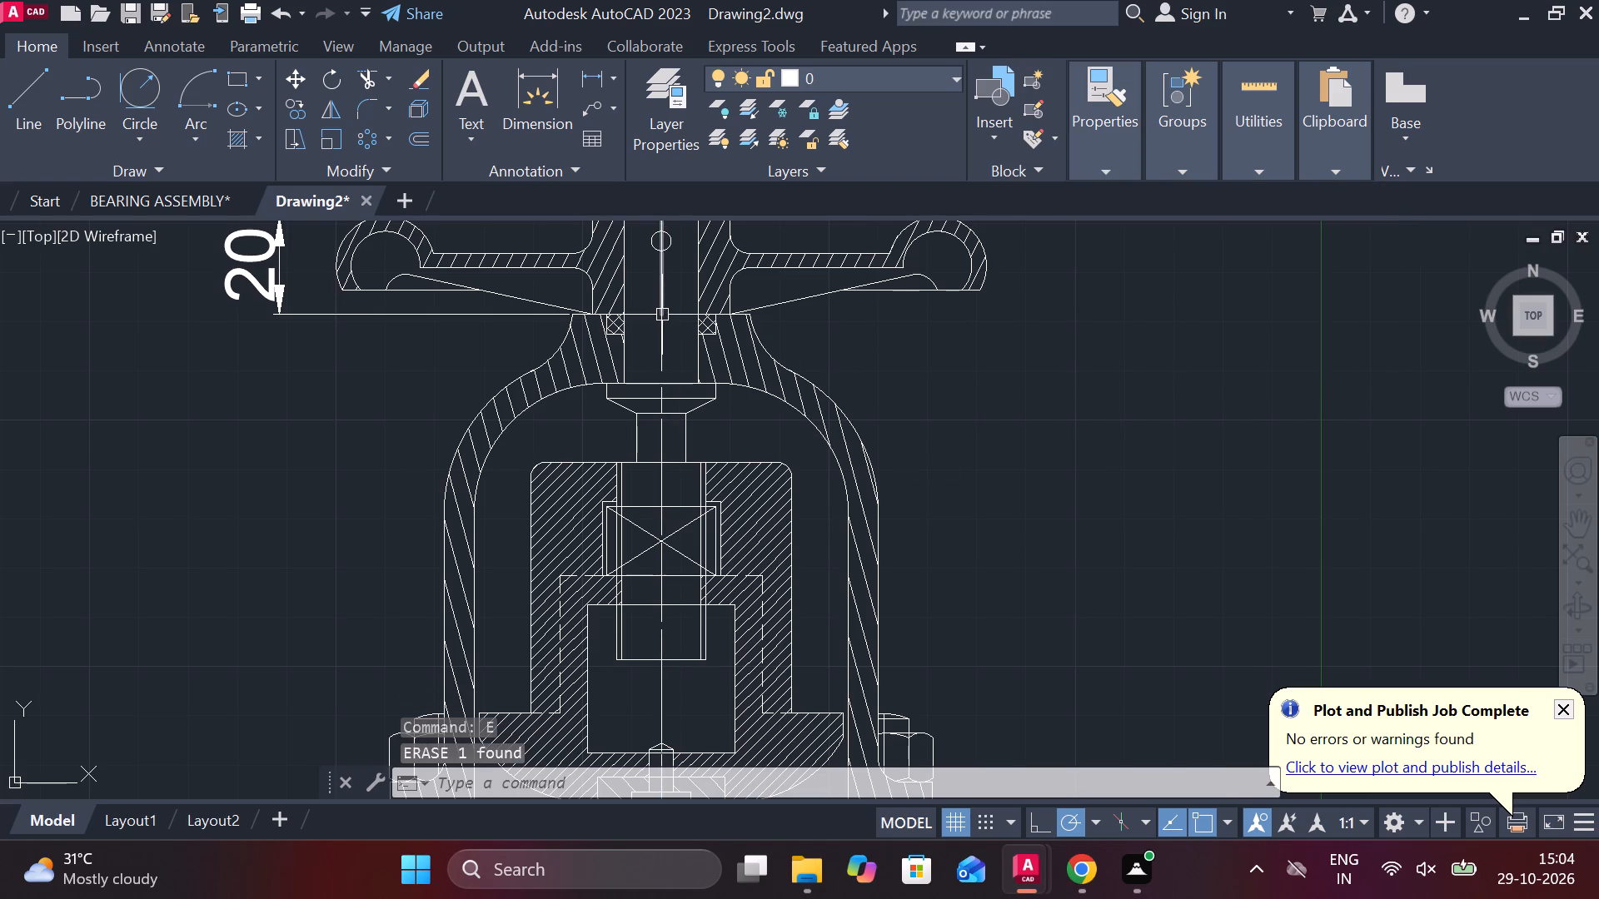
pyautogui.click(662, 315)
pyautogui.press('Escape')
pyautogui.scroll(-2, 966, 412)
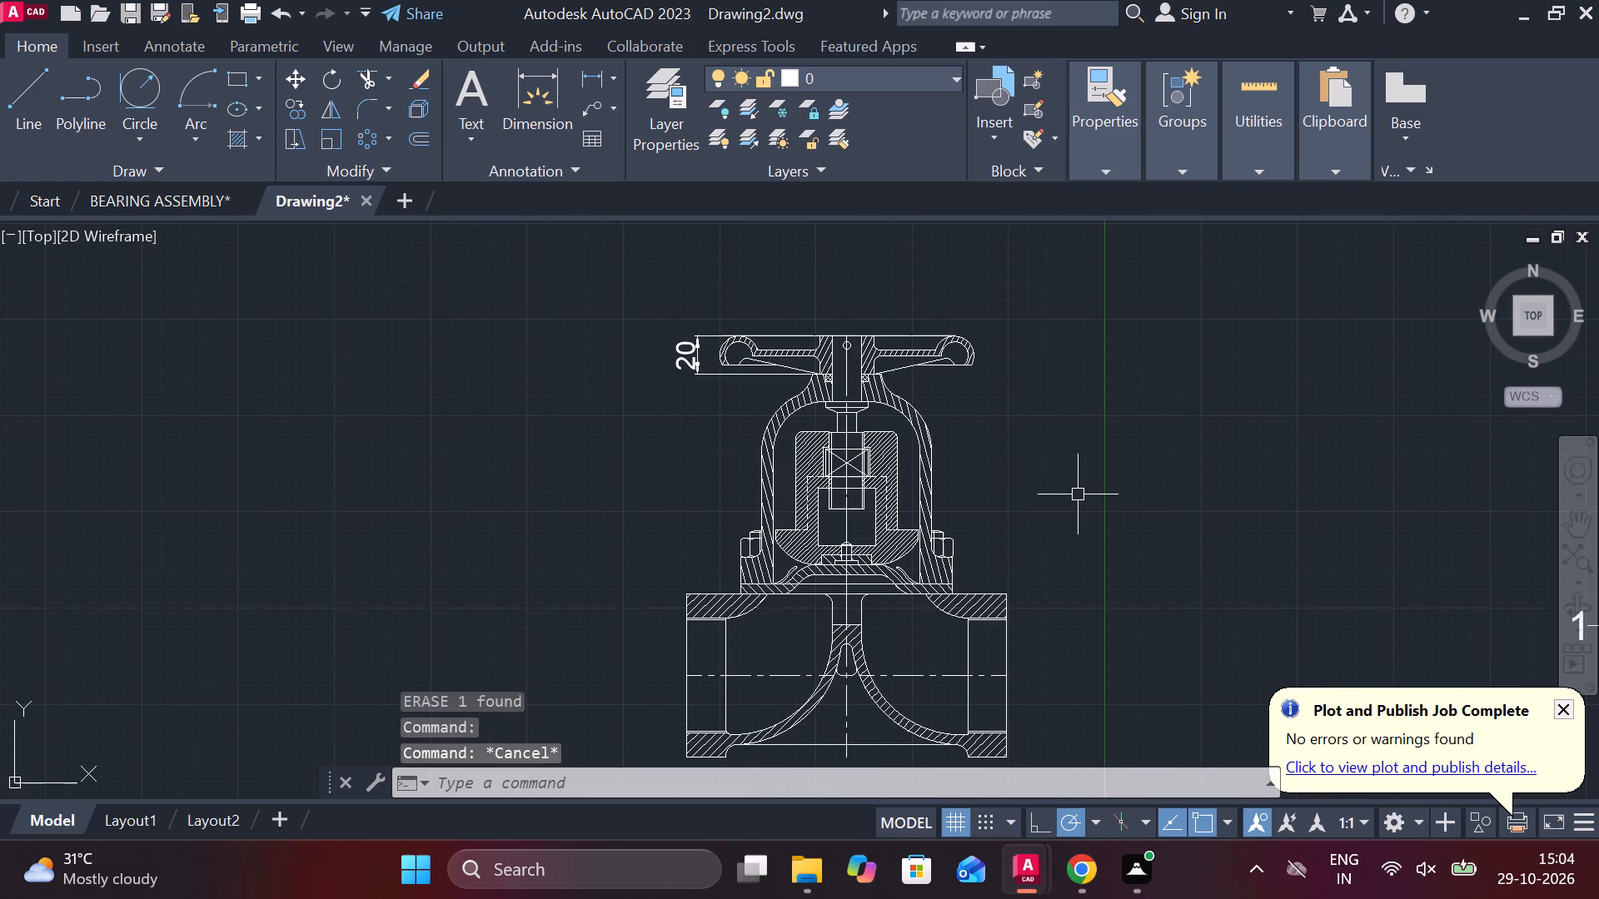
pyautogui.scroll(3, 945, 380)
pyautogui.click(540, 360)
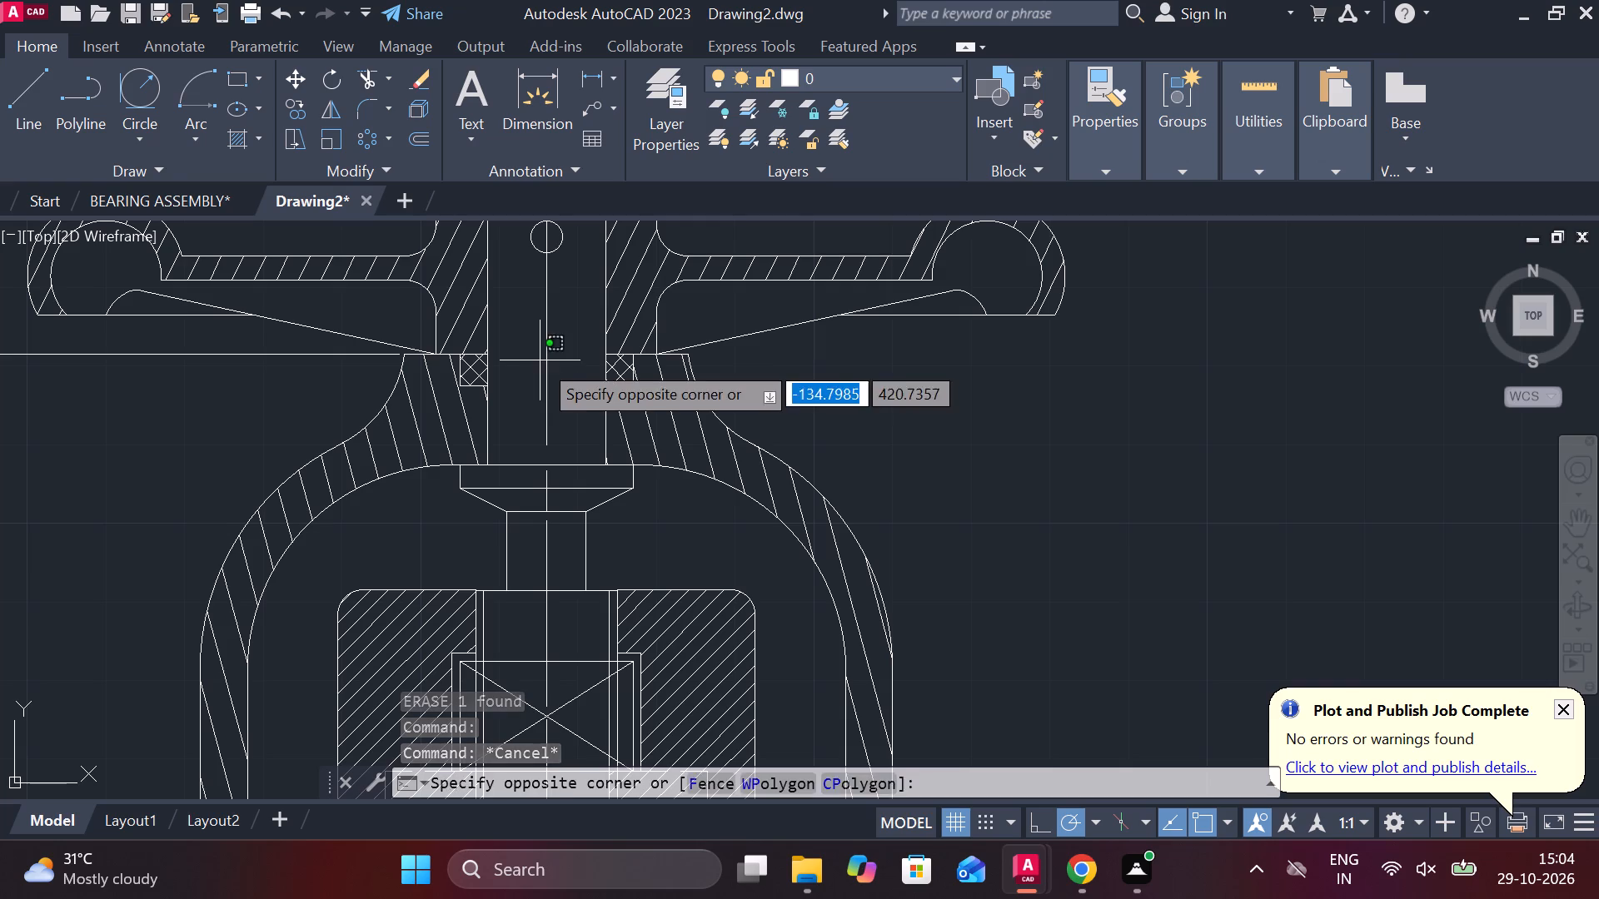
pyautogui.press('Escape')
pyautogui.click(550, 361)
pyautogui.press('Escape')
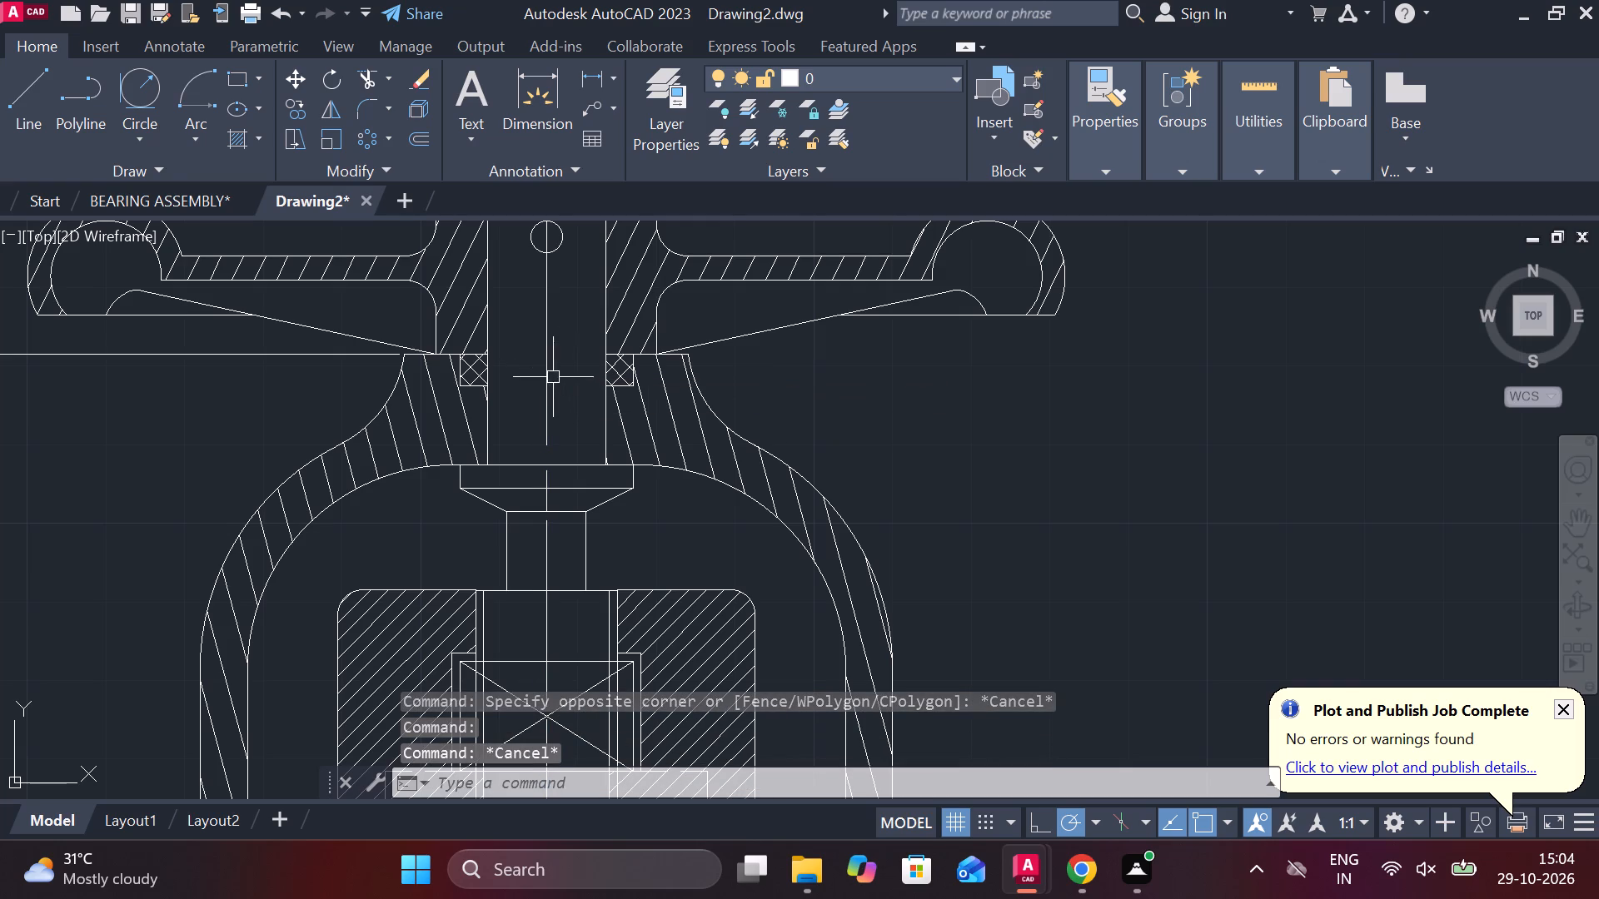
pyautogui.click(550, 375)
pyautogui.write('E')
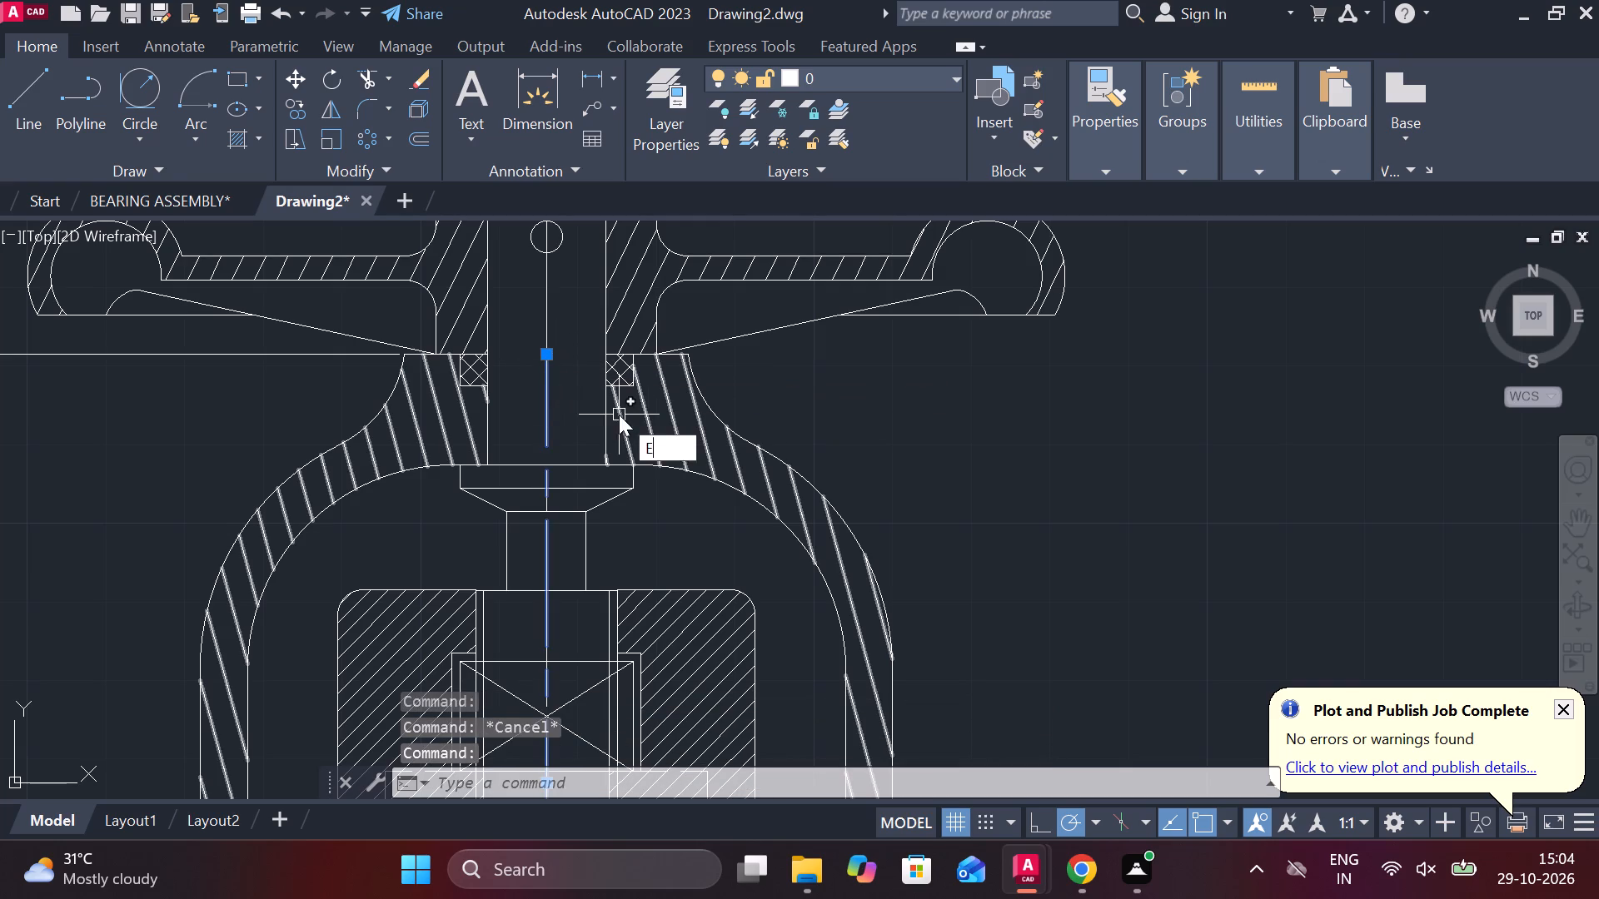
pyautogui.press('space')
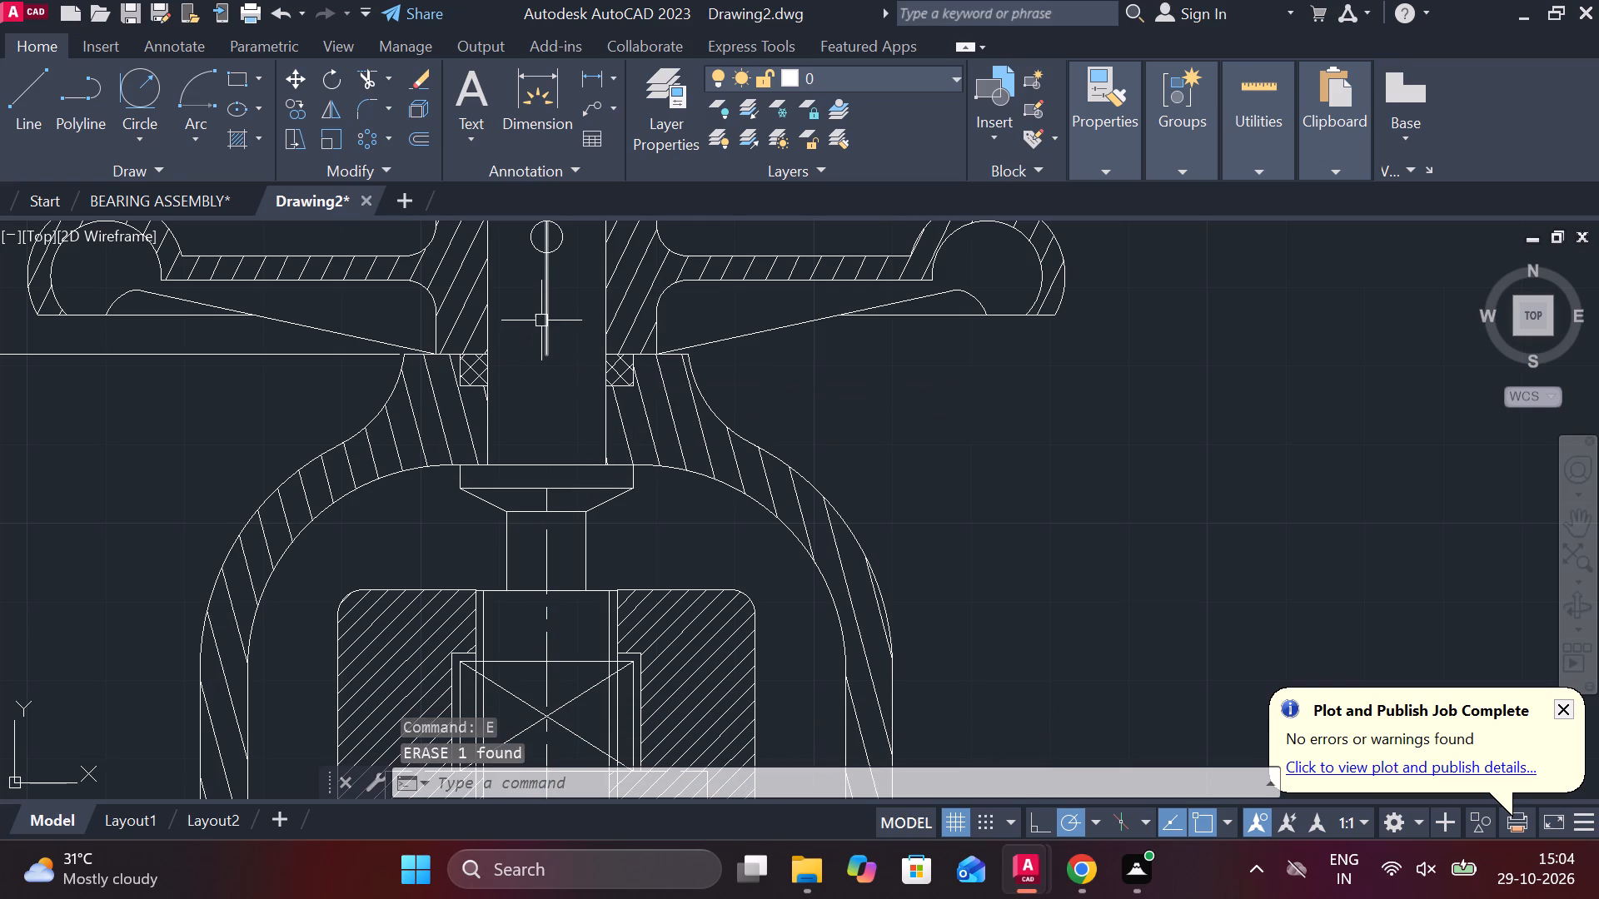
# Erase the two overlapping centre line segments in the stem between the handwheel's pin hole and the bonnet neck.
pyautogui.click(542, 318)
pyautogui.write('E')
pyautogui.press('space')
pyautogui.click(552, 320)
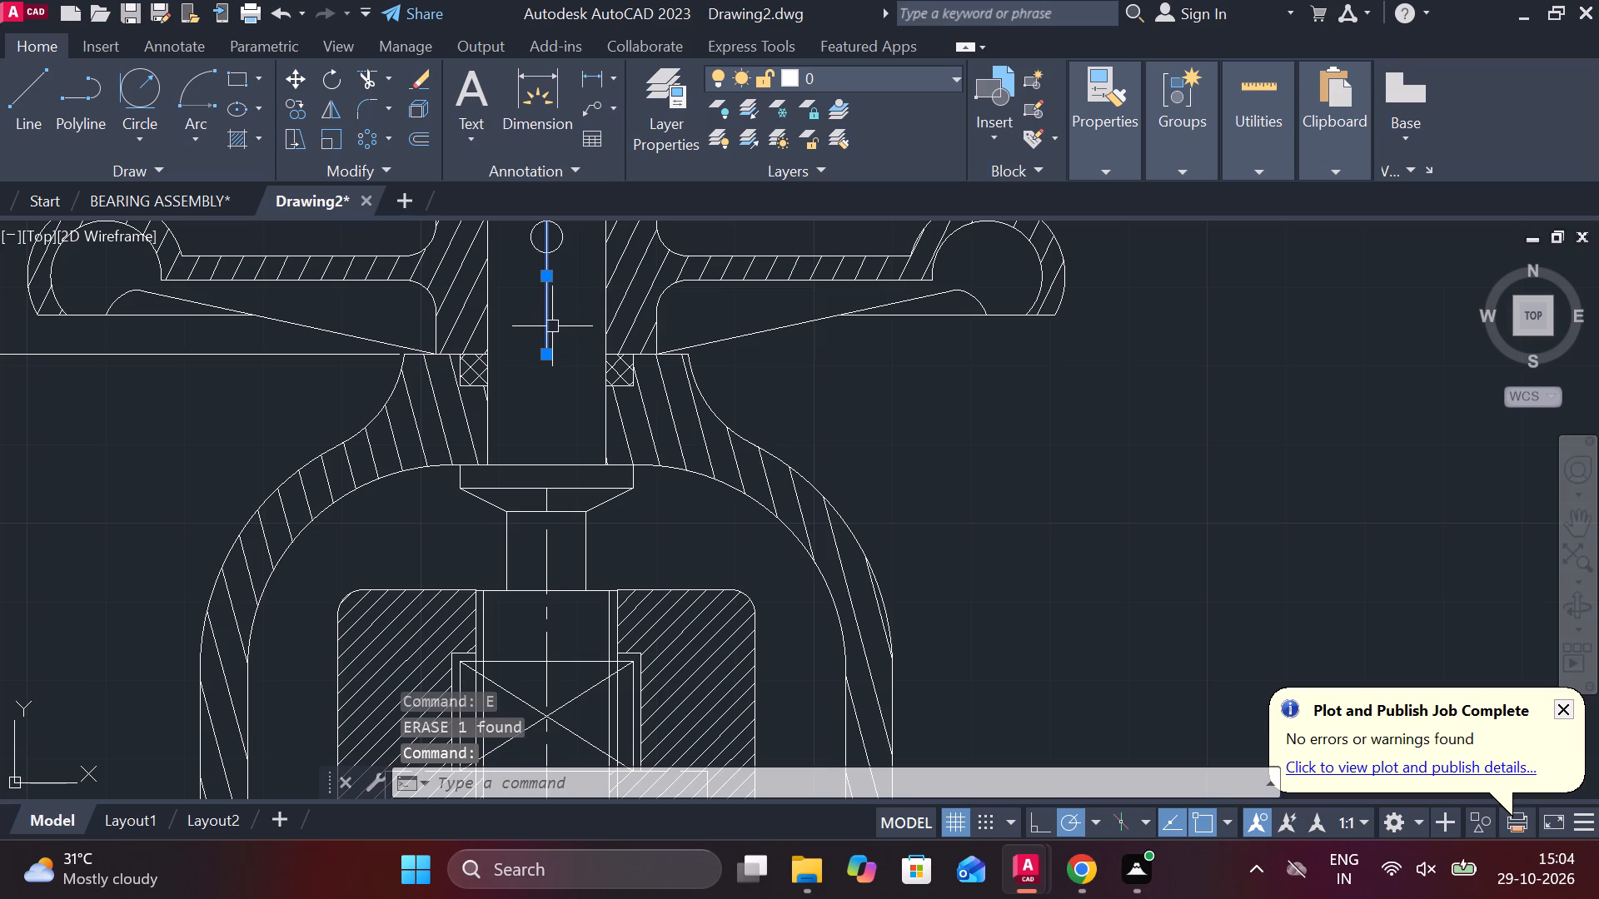
pyautogui.write('E')
pyautogui.press('space')
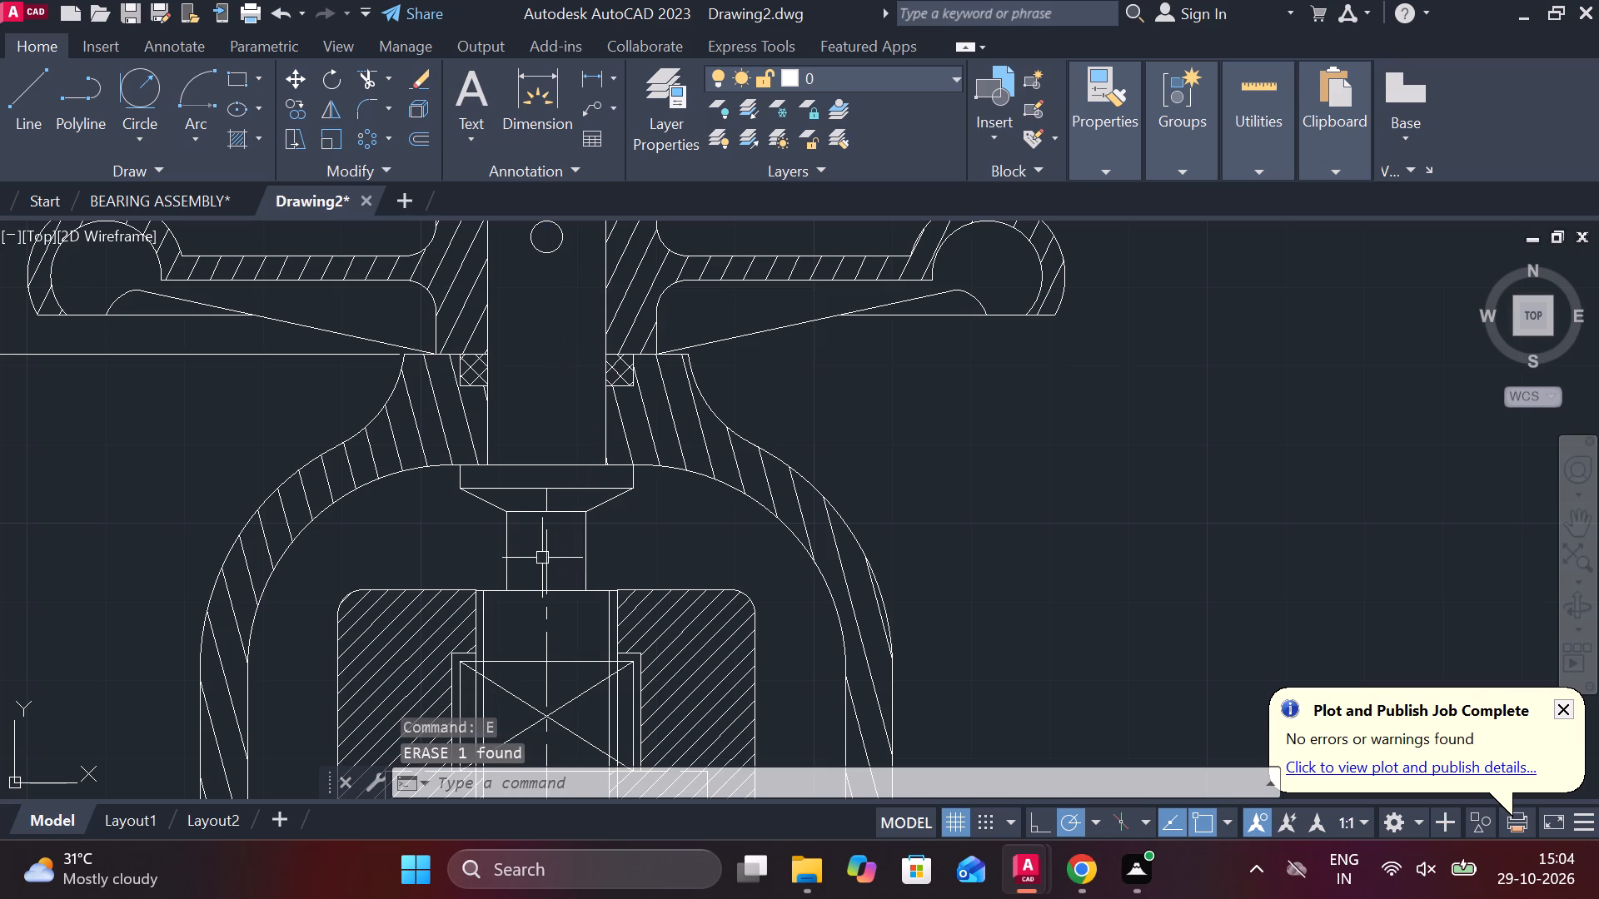
# Stretch the upper end of the remaining vertical centre line up through the stem to just above the handwheel.
pyautogui.click(536, 555)
pyautogui.press('Escape')
pyautogui.click(549, 553)
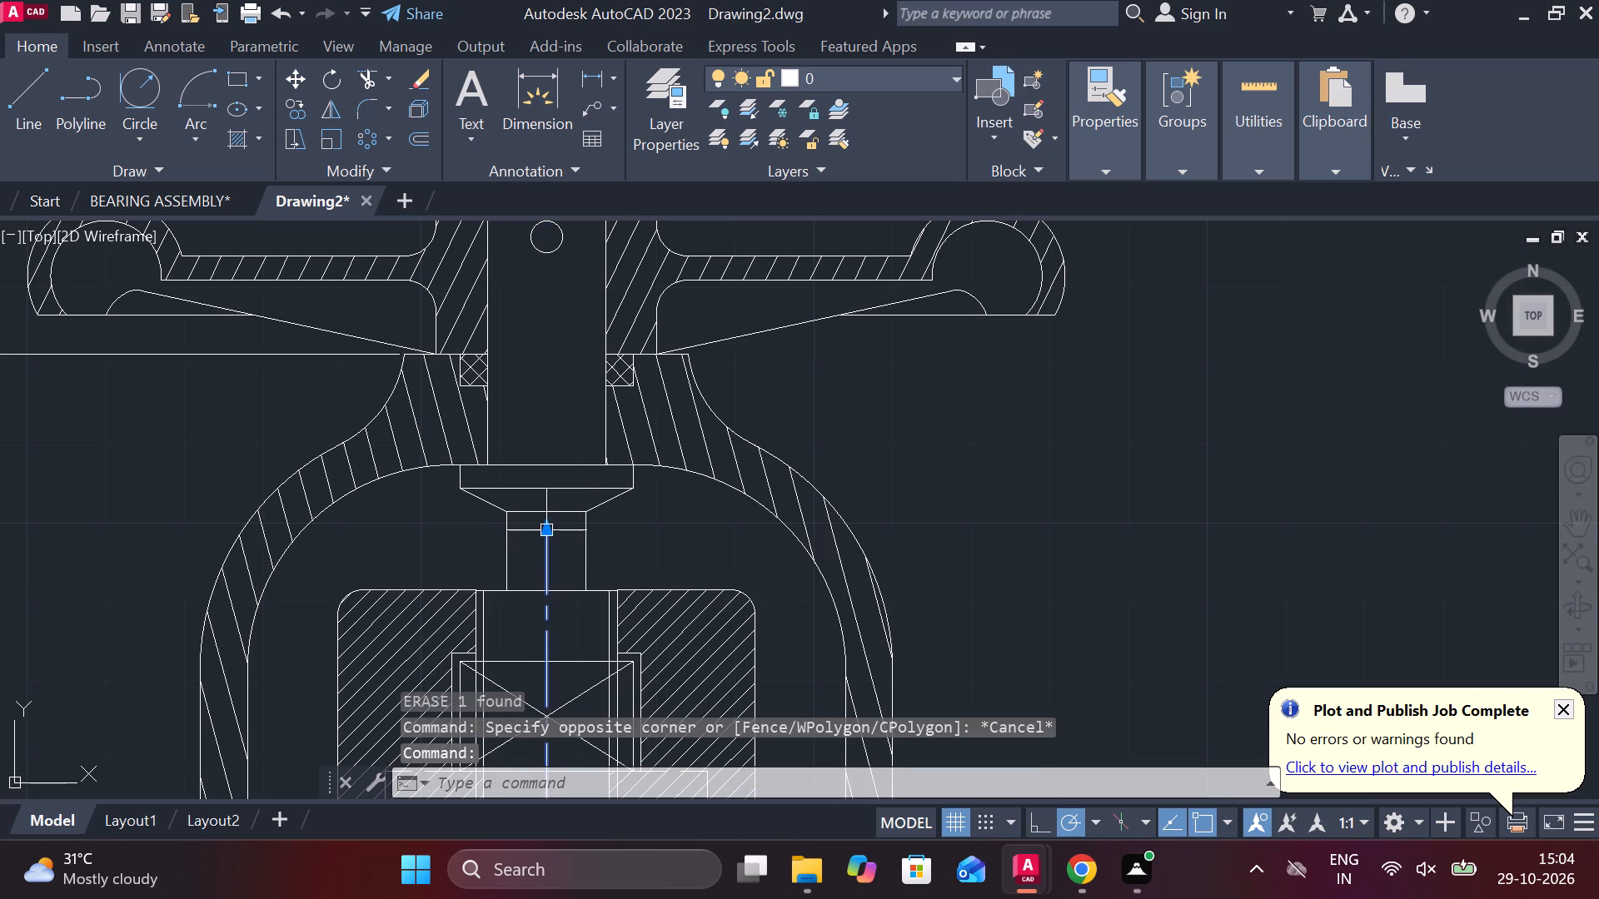
pyautogui.click(546, 532)
pyautogui.moveTo(573, 367); pyautogui.dragTo(600, 551, button='middle')
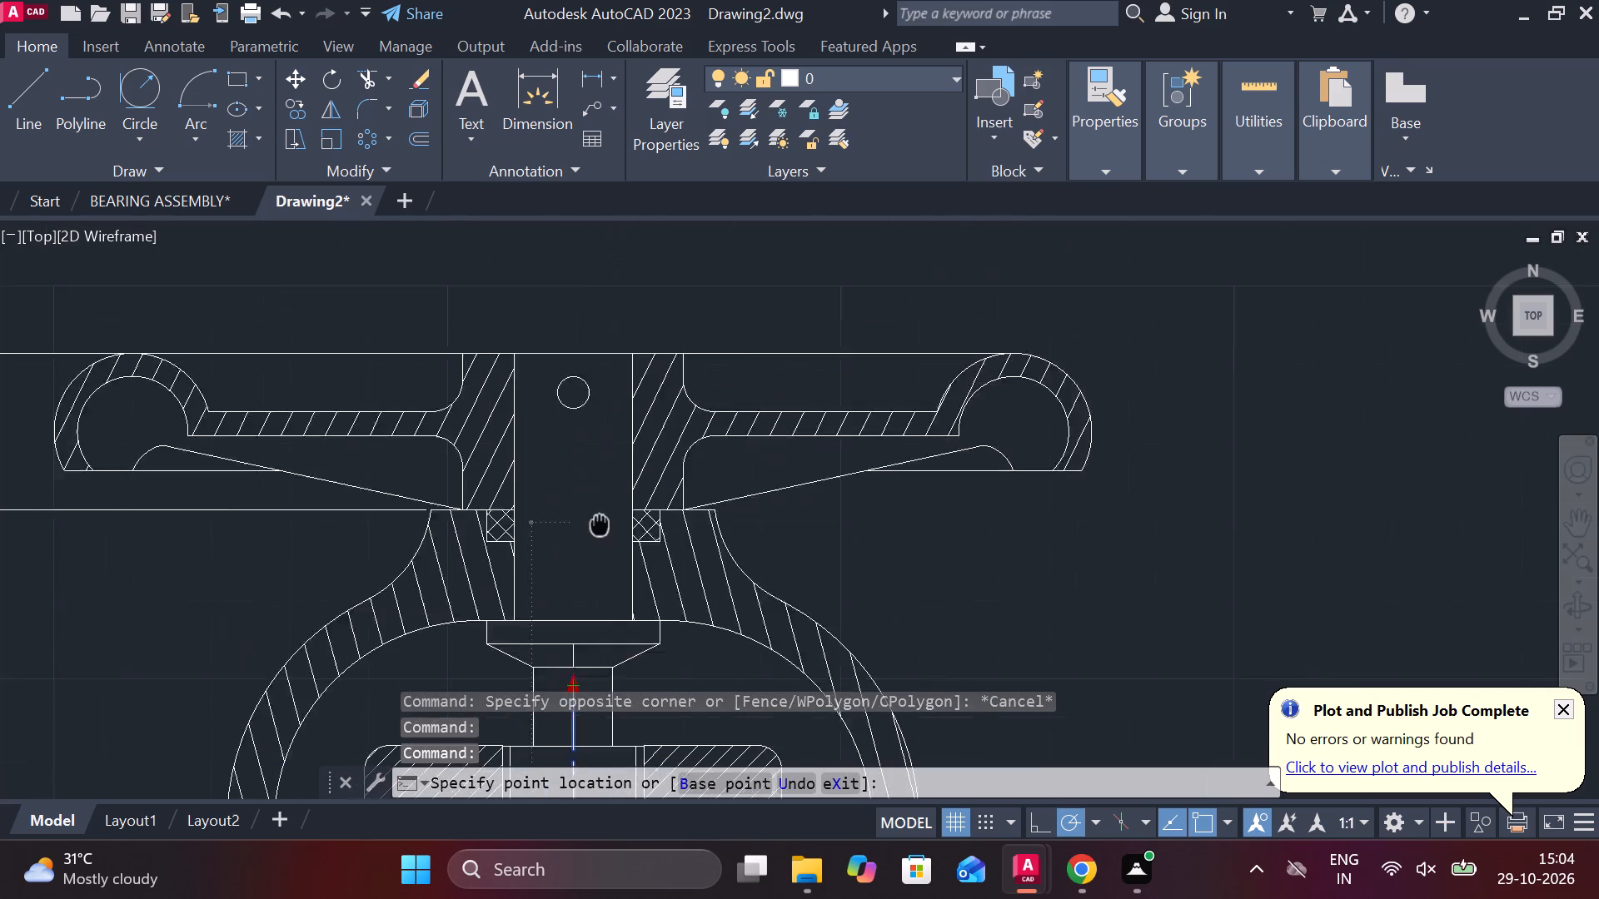
pyautogui.moveTo(600, 551); pyautogui.dragTo(602, 608, button='middle')
pyautogui.click(589, 387)
pyautogui.press('Escape')
pyautogui.scroll(-3, 868, 414)
pyautogui.scroll(-1, 997, 524)
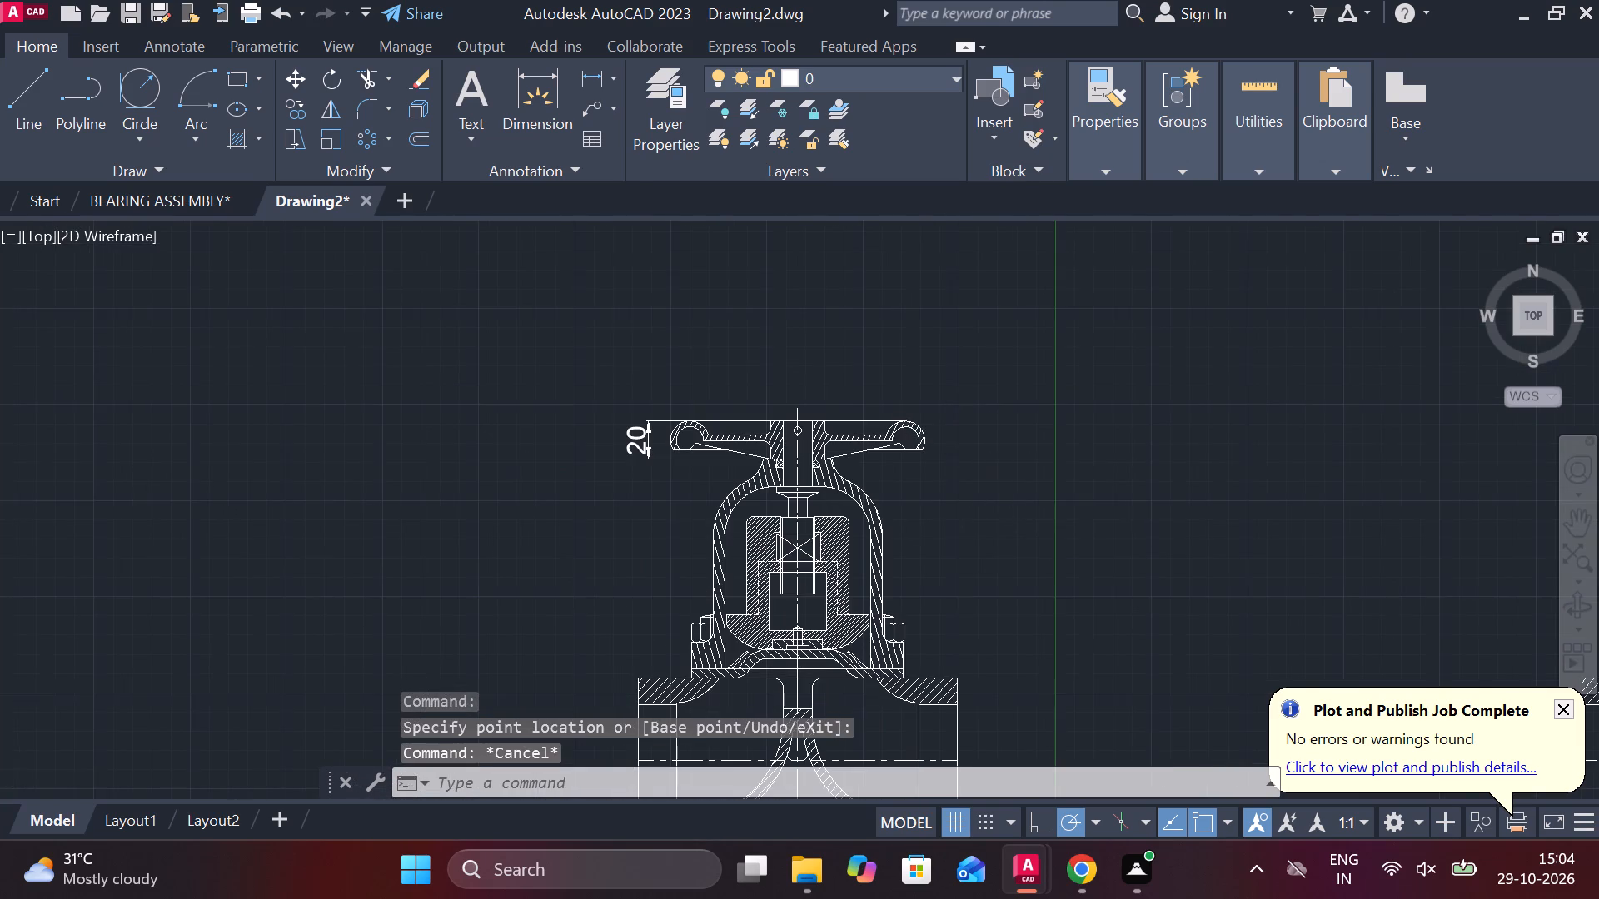
# Add a vertical linear dimension from the bonnet neck's top edge to the valve body's horizontal centre line, placed outside the body.
pyautogui.moveTo(963, 536); pyautogui.dragTo(894, 478, button='middle')
pyautogui.click(584, 88)
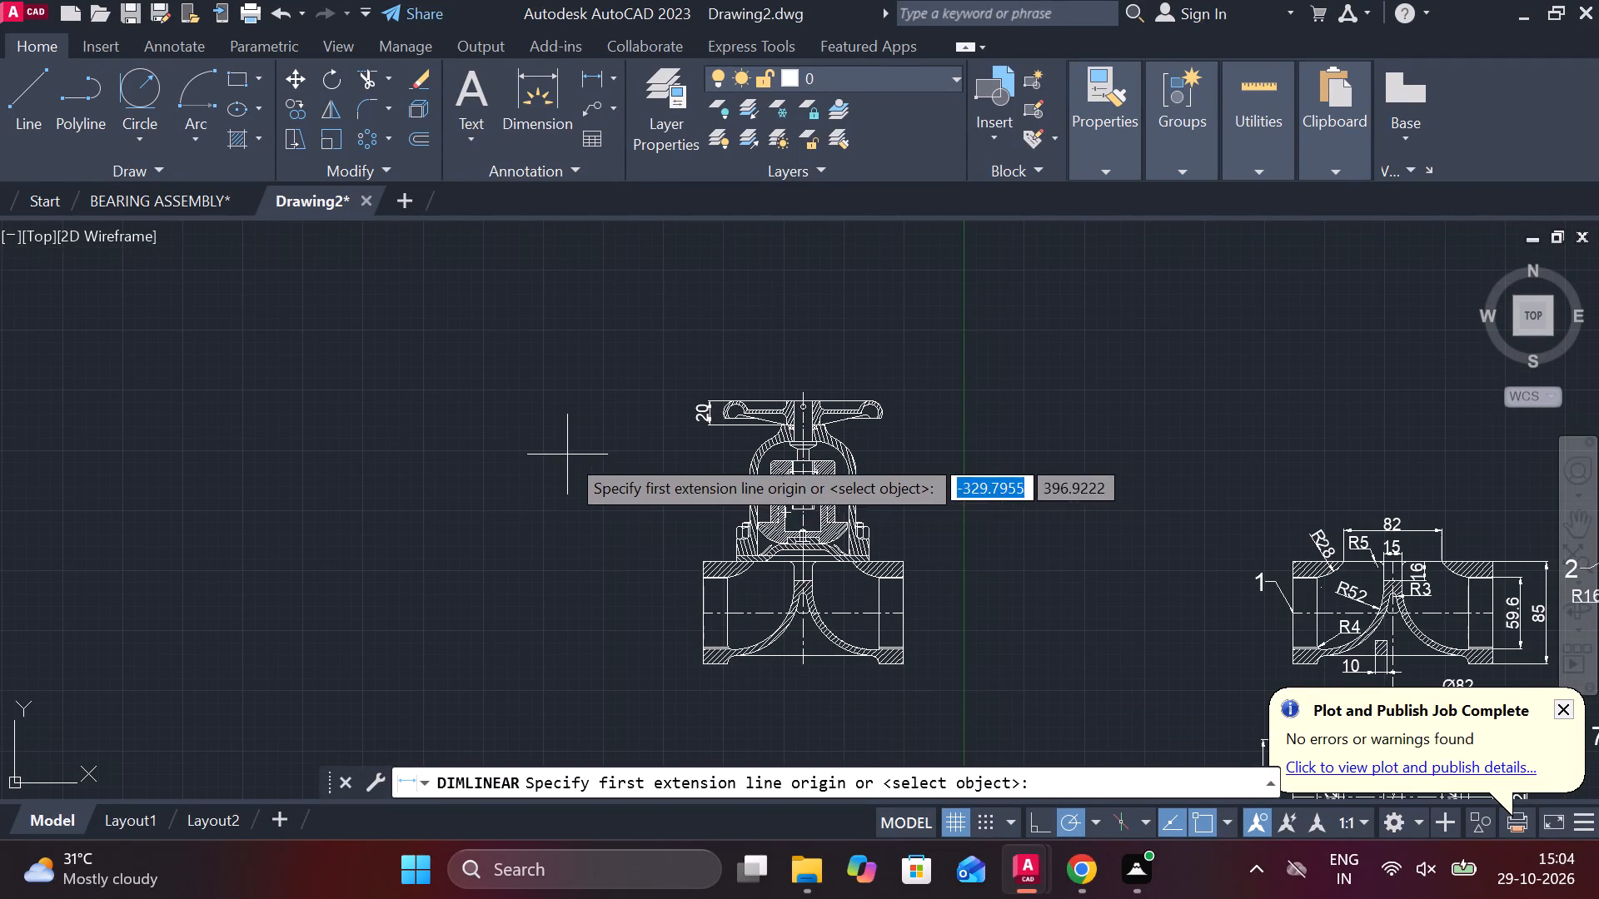
pyautogui.scroll(2, 642, 458)
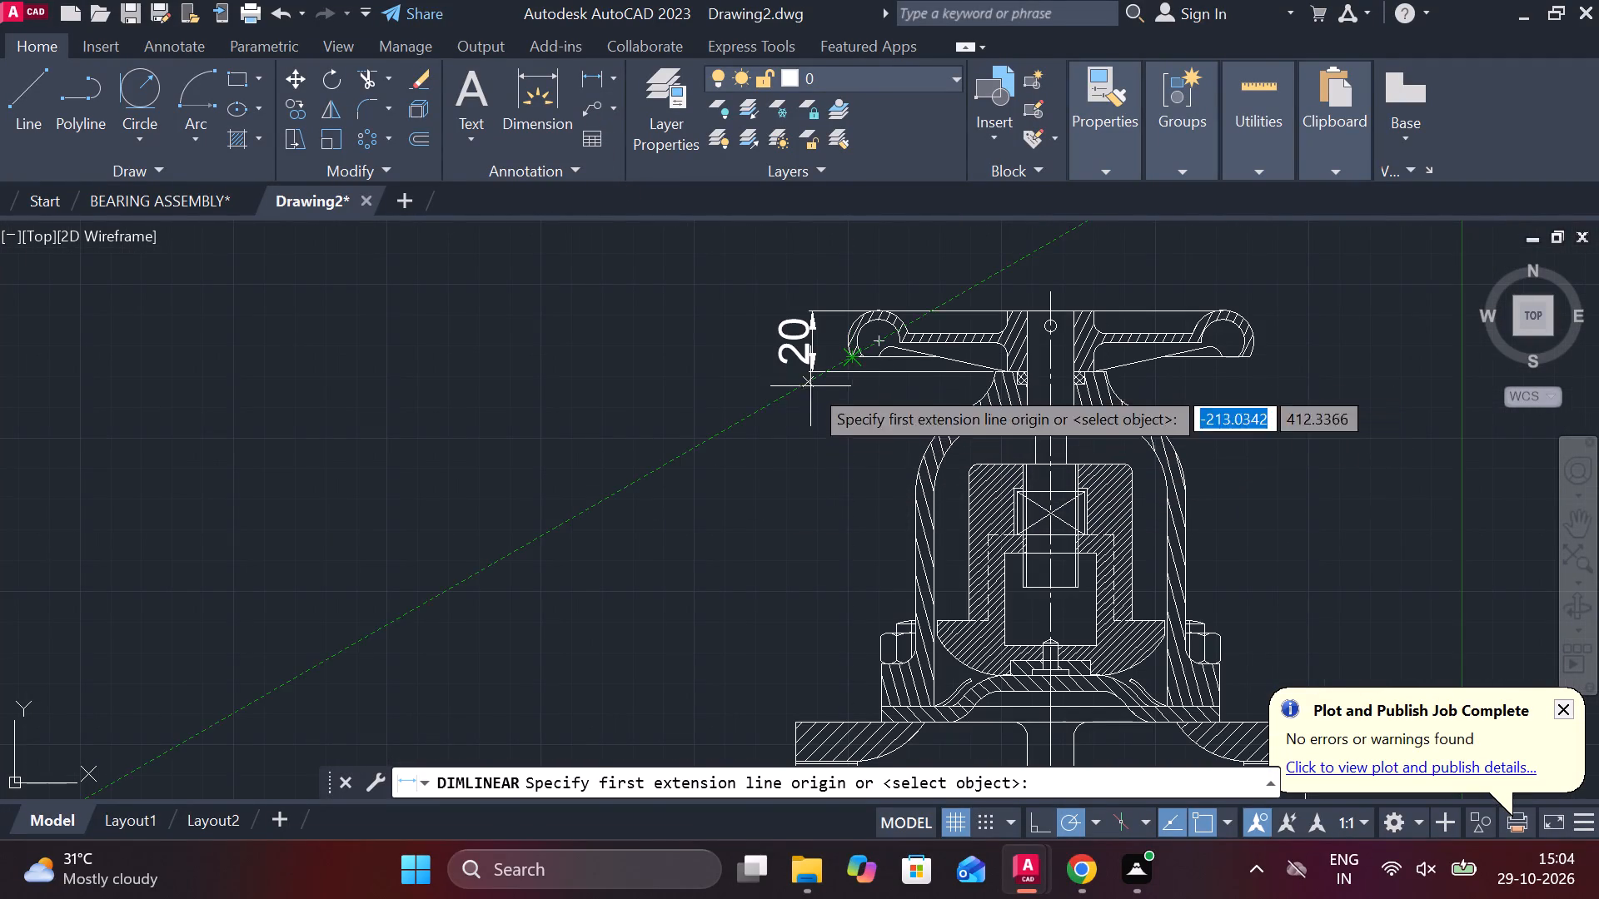
pyautogui.click(820, 375)
pyautogui.moveTo(824, 658); pyautogui.dragTo(797, 426, button='middle')
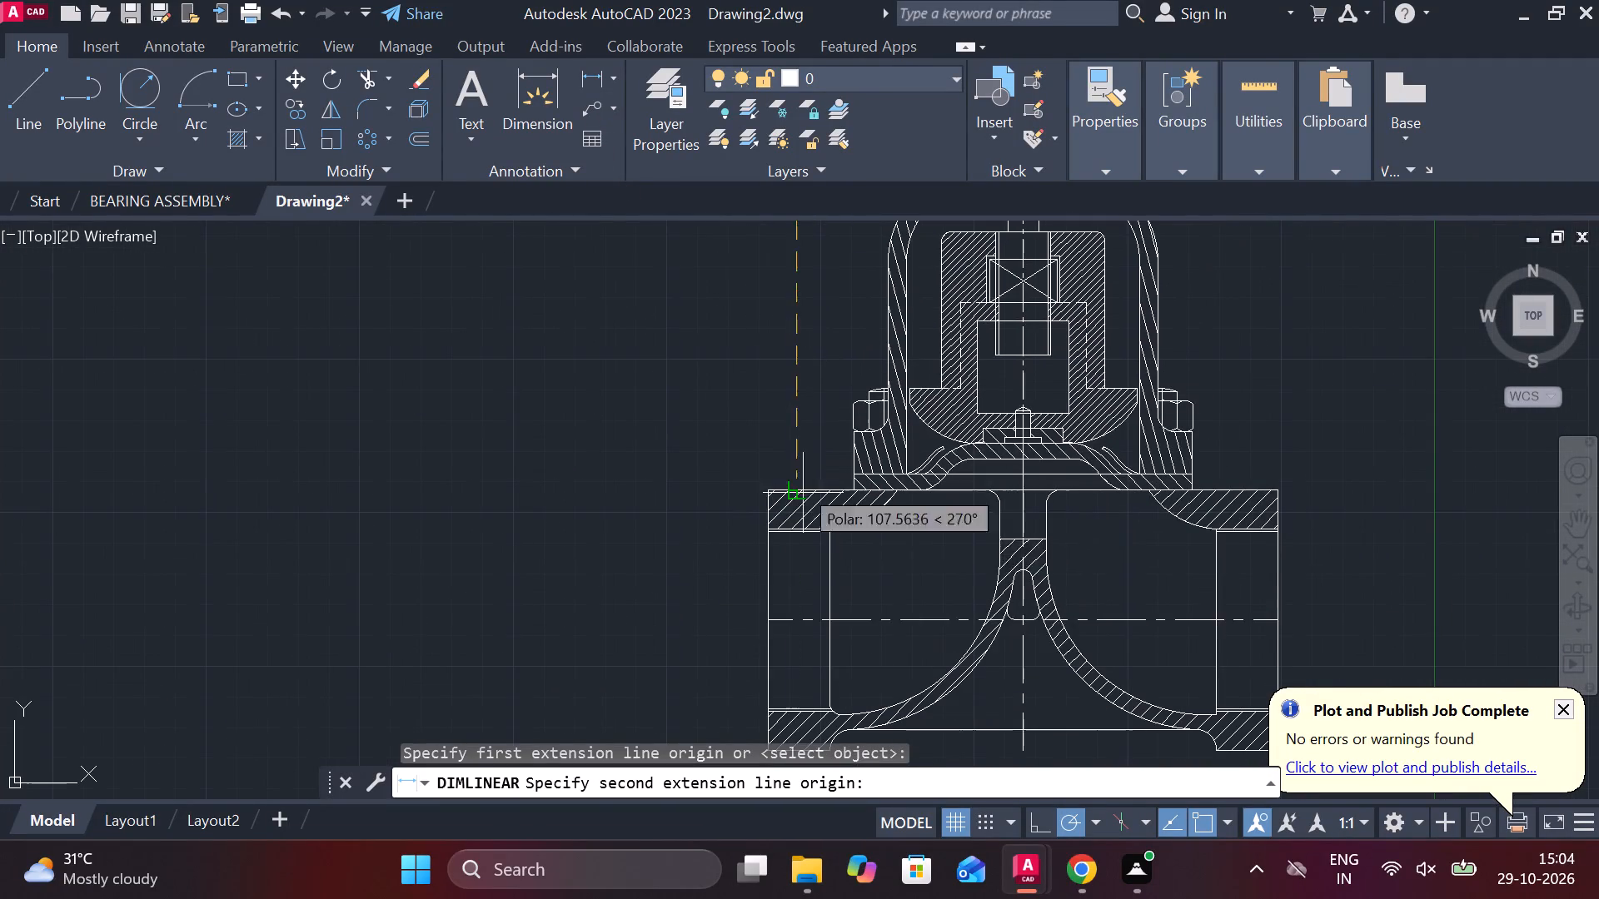
pyautogui.click(855, 623)
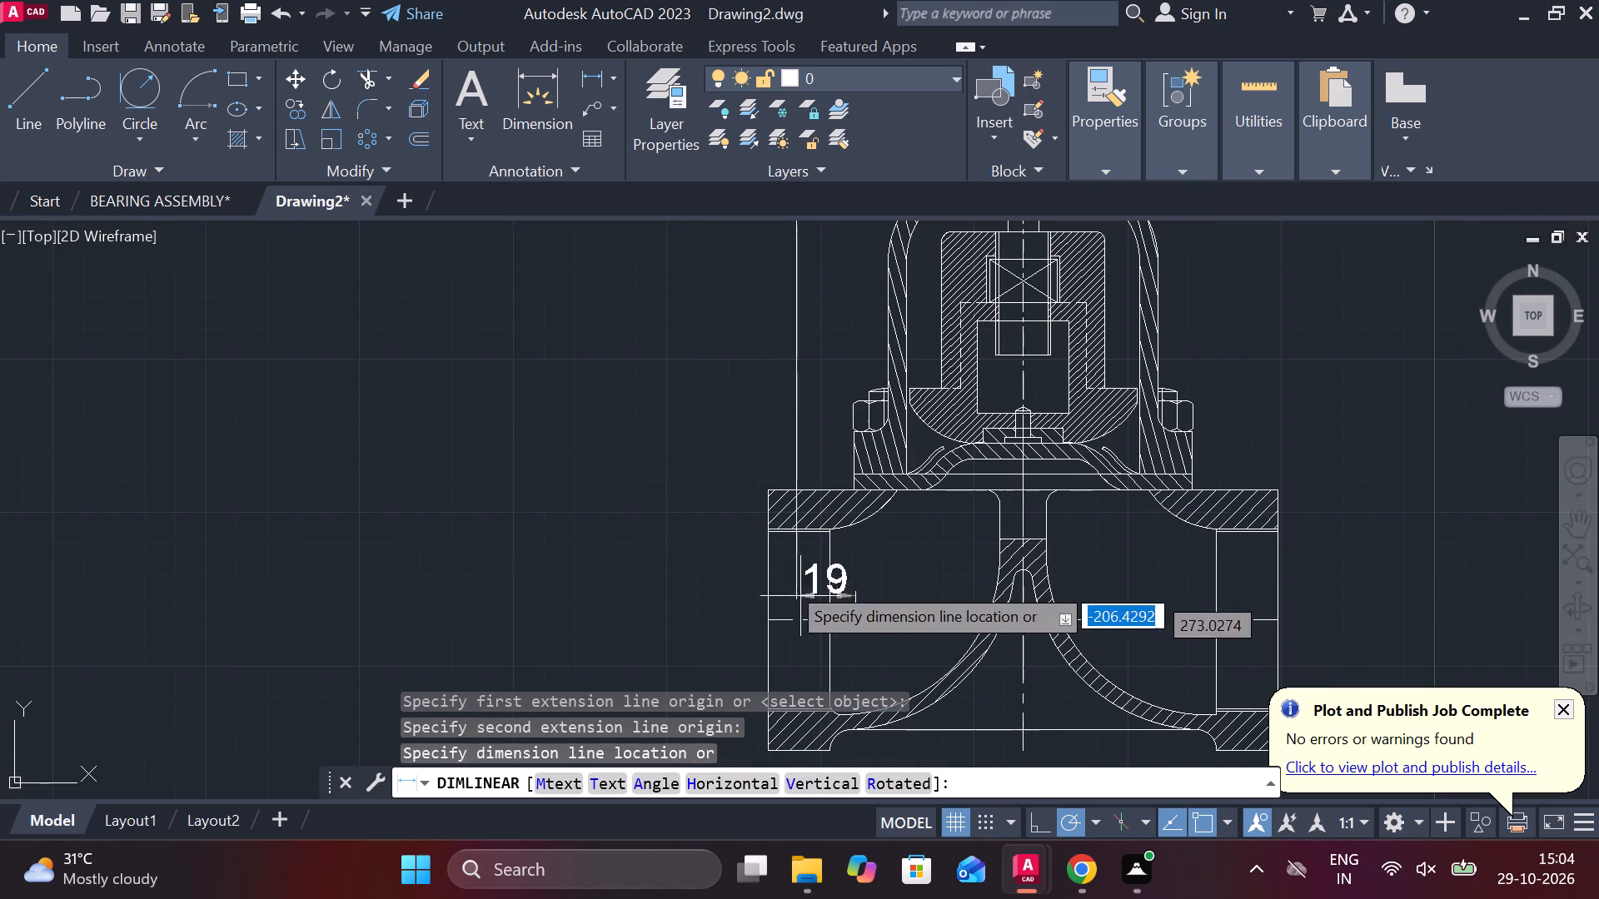
pyautogui.scroll(-1, 658, 415)
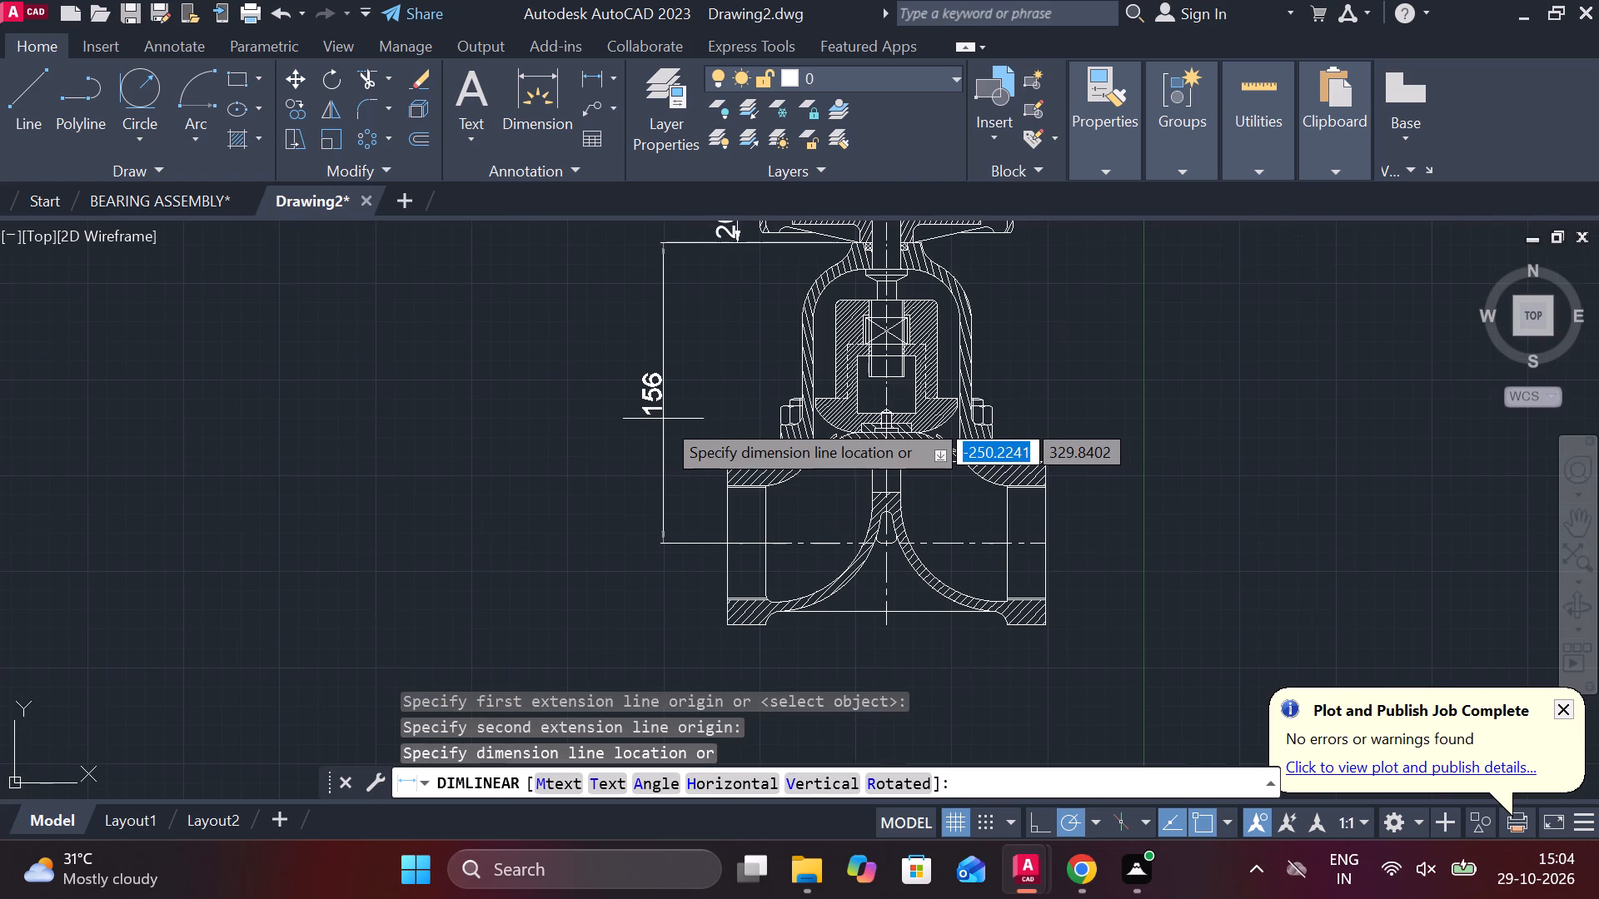
pyautogui.click(677, 430)
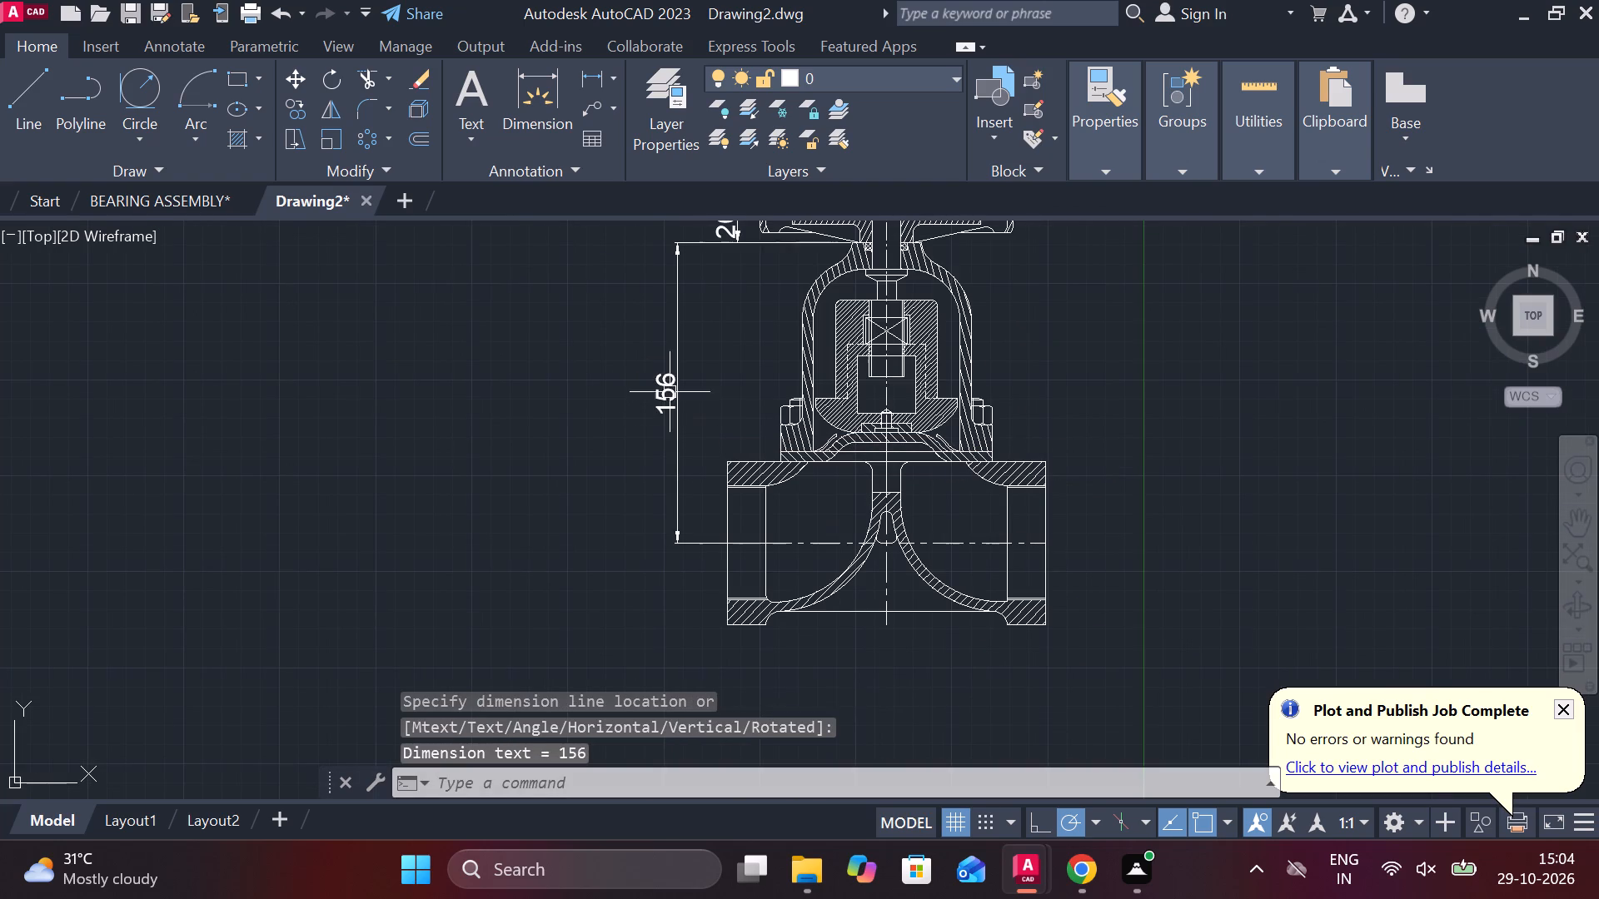
pyautogui.press('Escape')
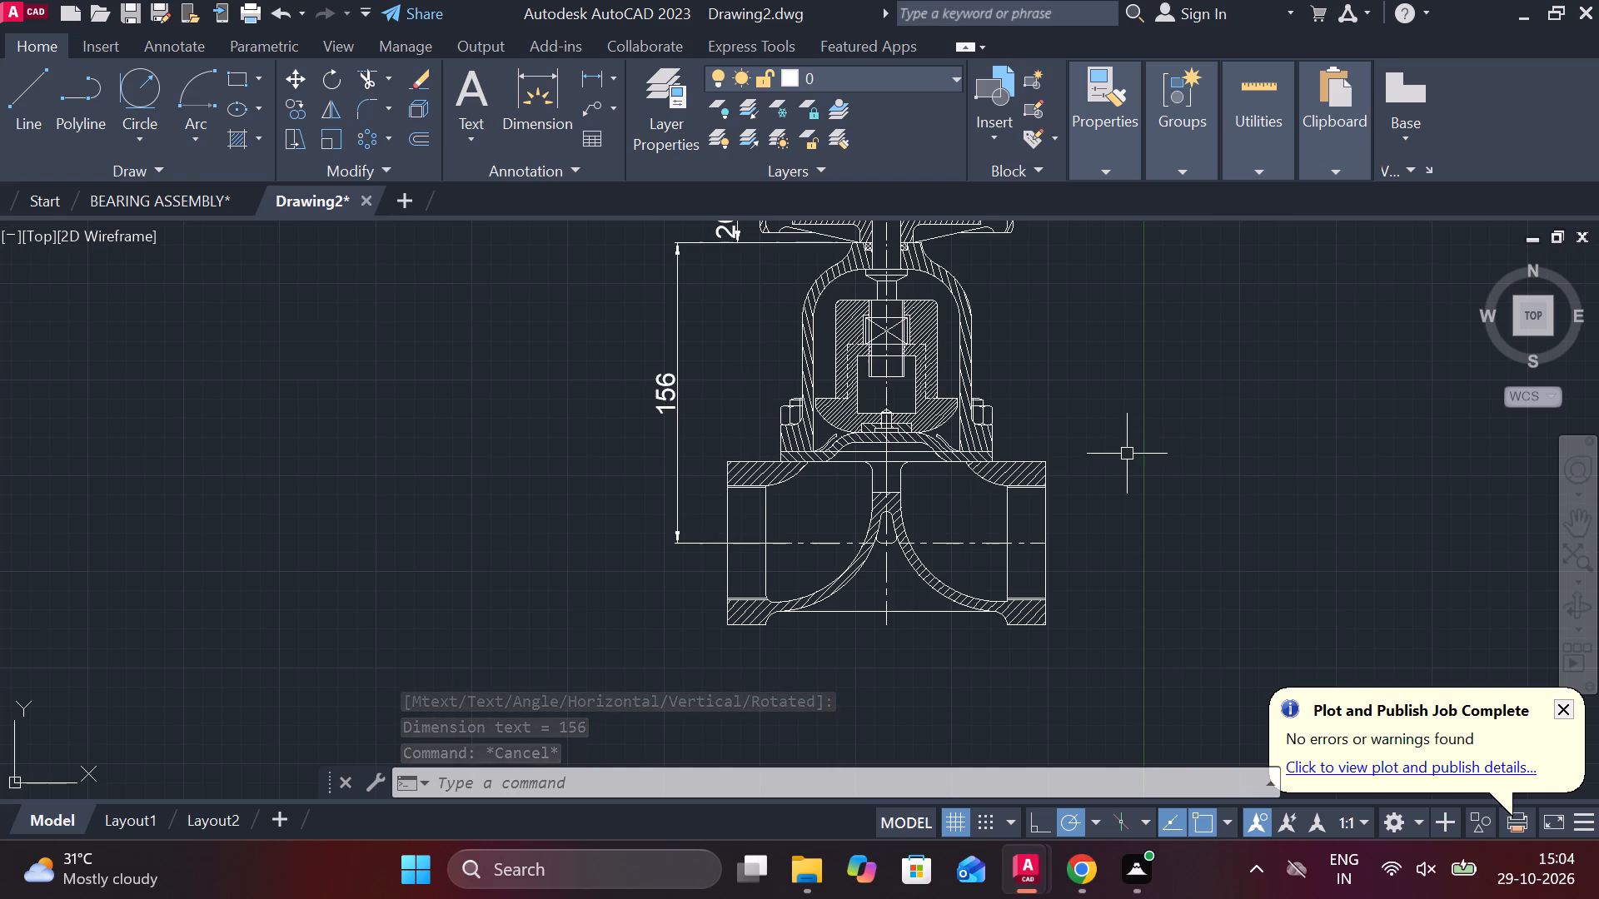
# Trim the bonnet flange's horizontal line where it crosses the domed plate's hollow and its hatched wall on both sides.
pyautogui.scroll(2, 896, 453)
pyautogui.press('t')
pyautogui.press('r')
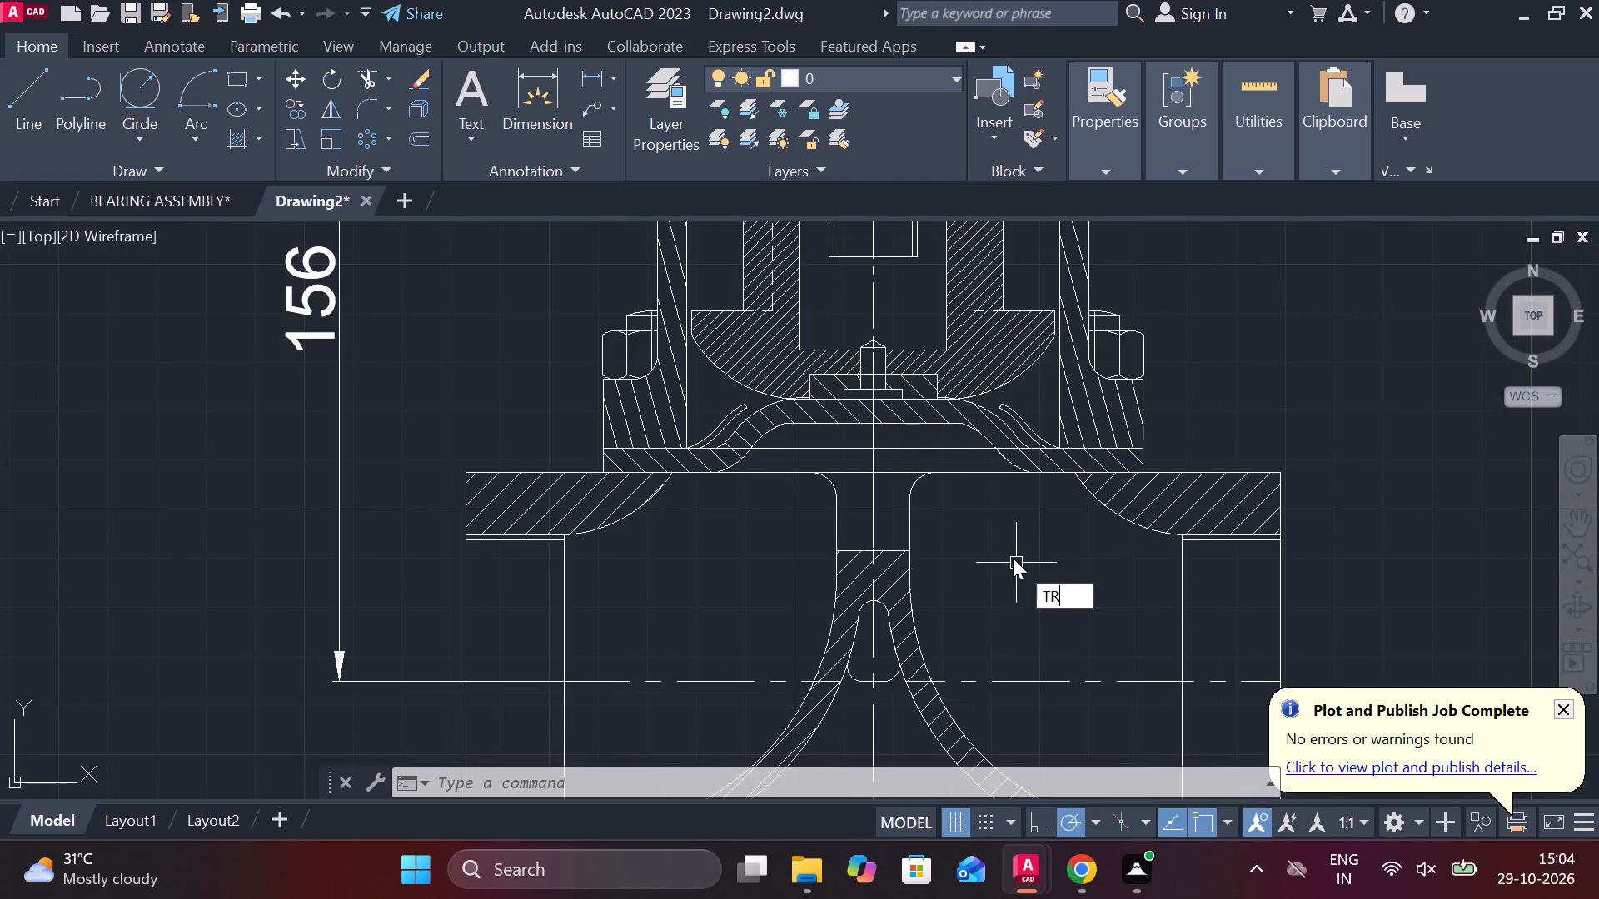
pyautogui.press('space')
pyautogui.click(911, 451)
pyautogui.click(795, 454)
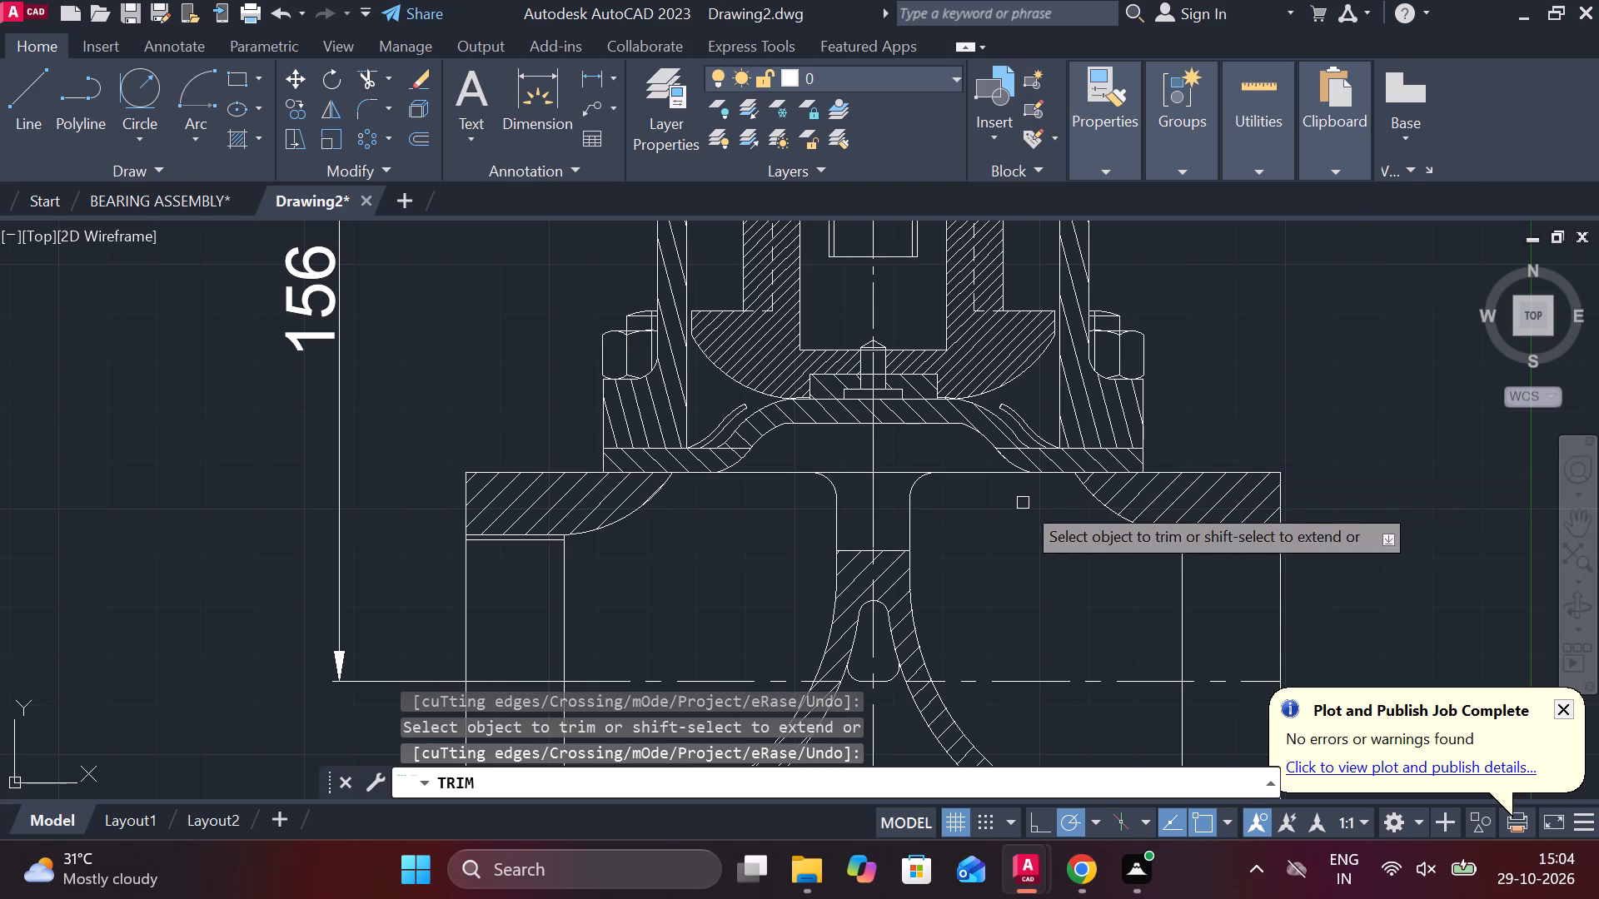
pyautogui.scroll(2, 740, 461)
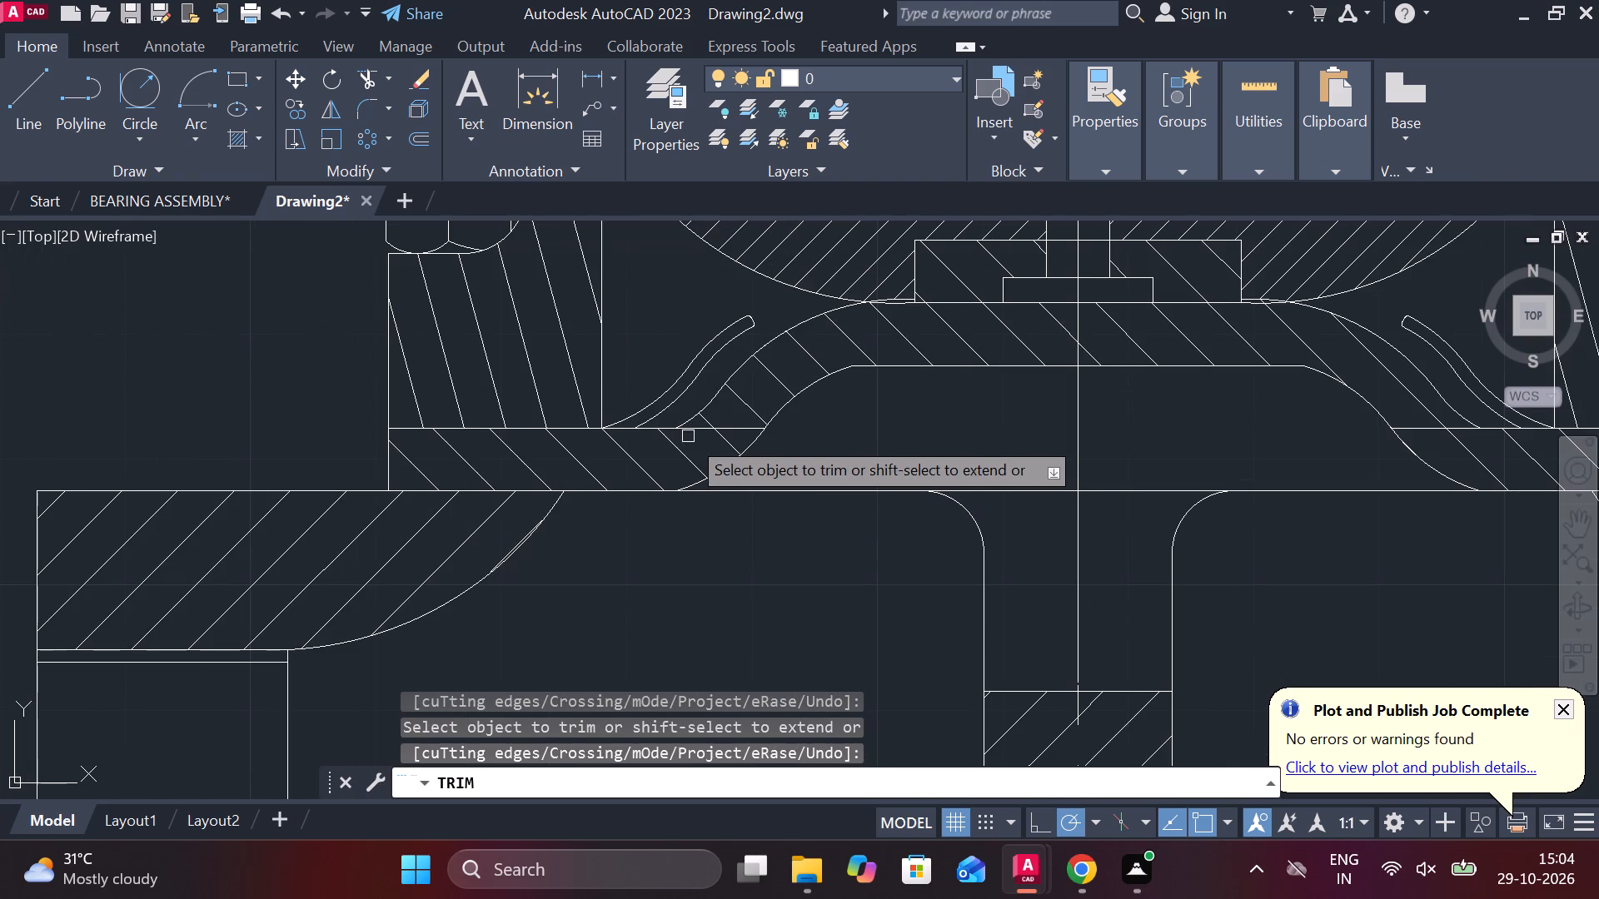
pyautogui.click(700, 431)
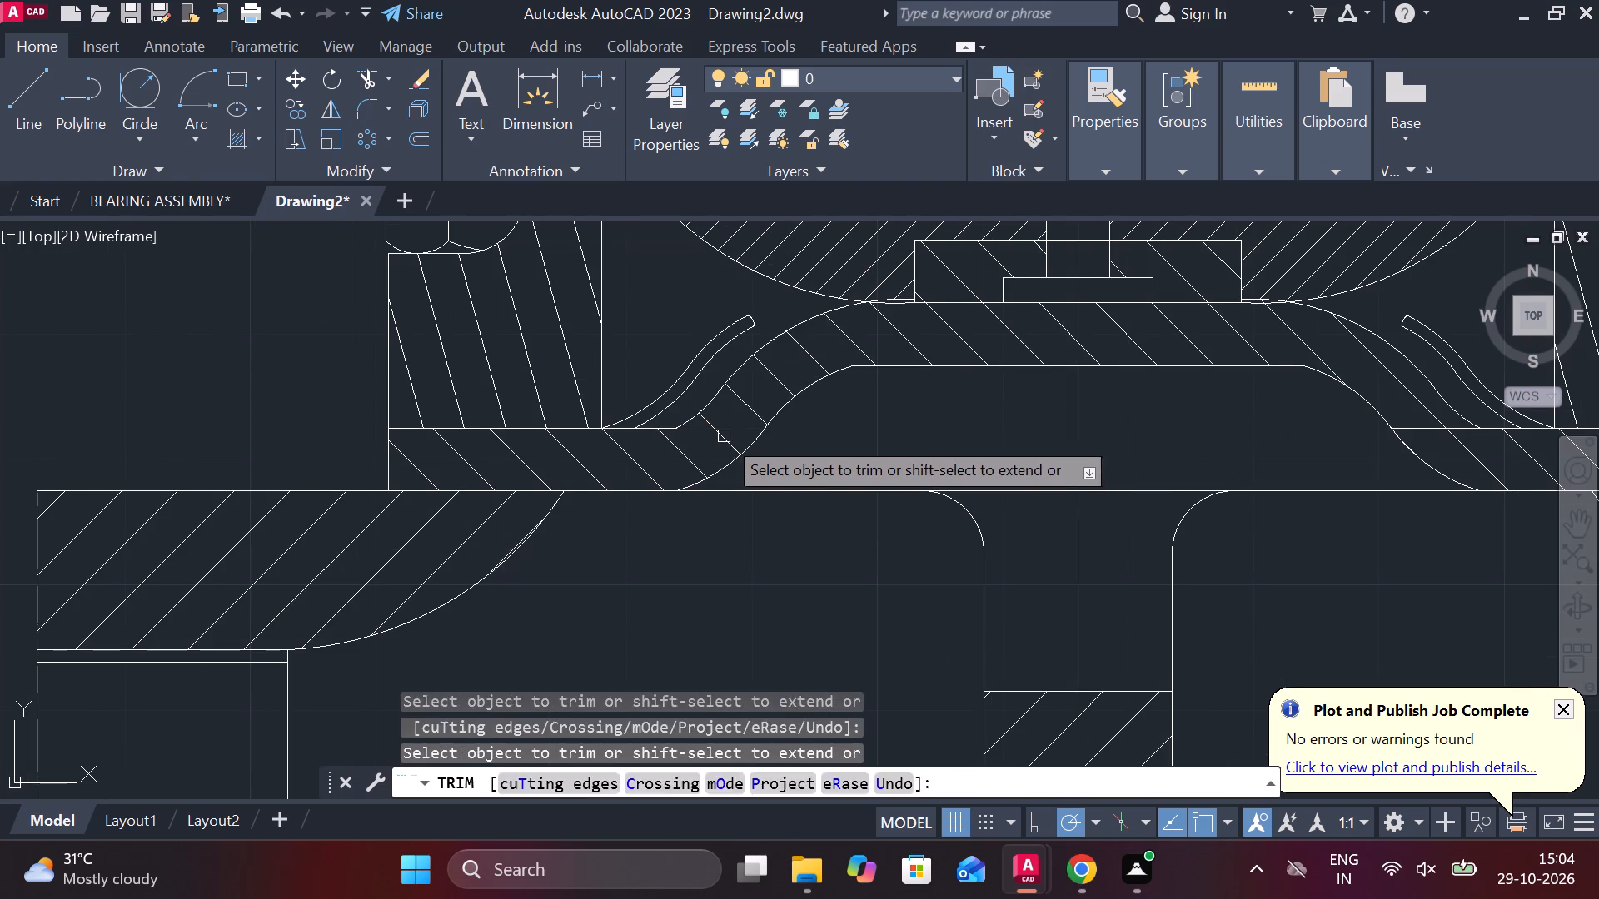
pyautogui.scroll(-1, 875, 432)
pyautogui.scroll(2, 1292, 445)
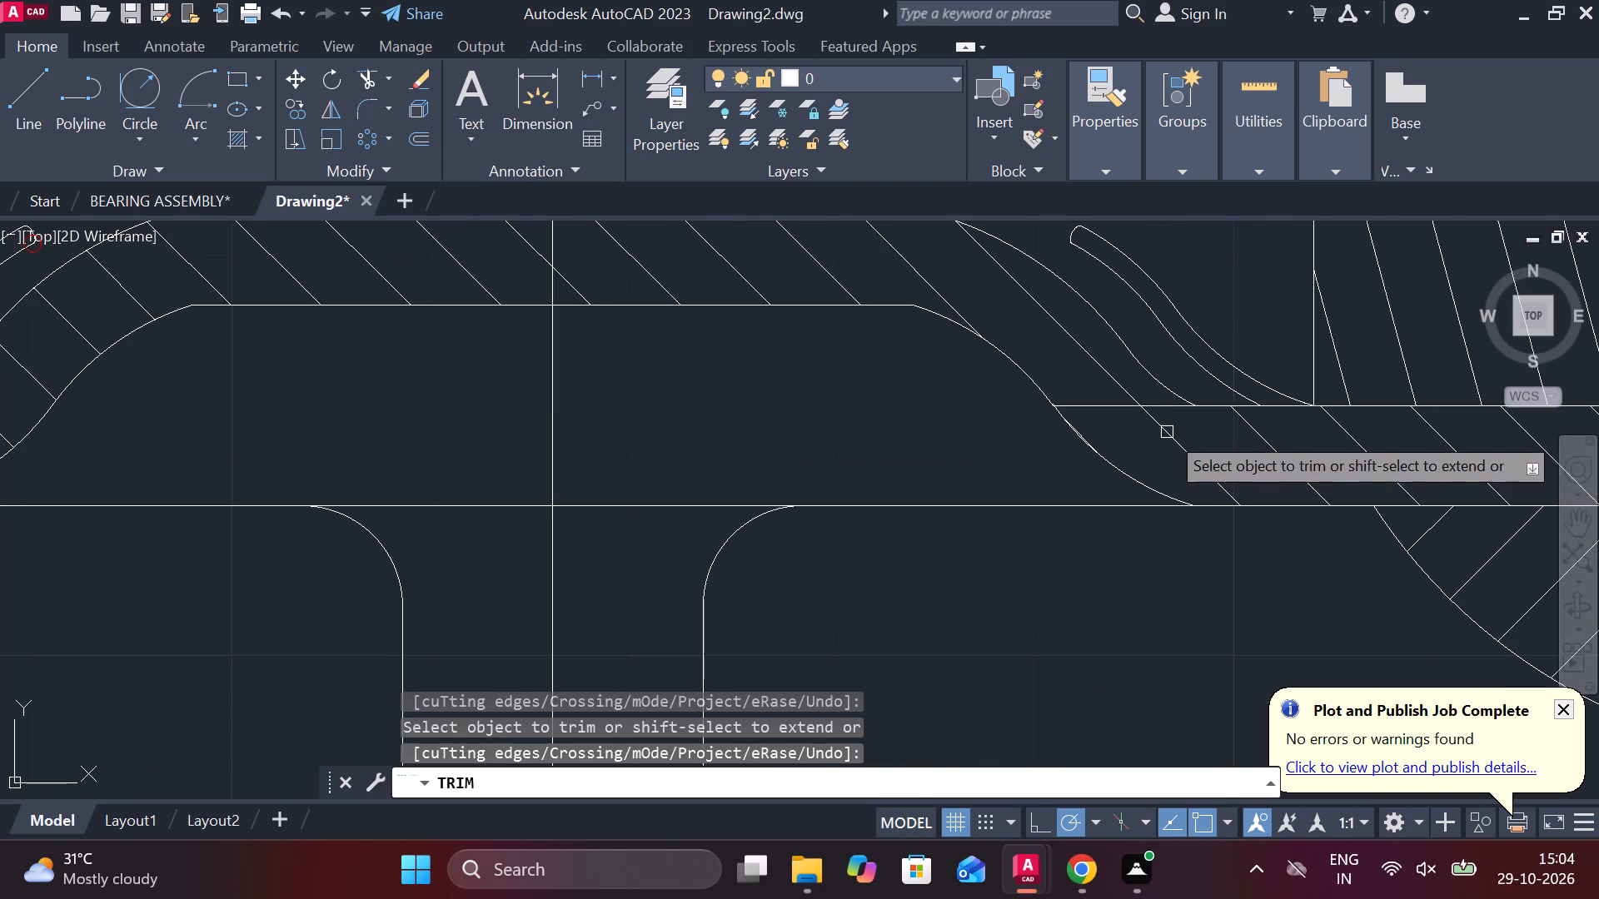
pyautogui.click(1099, 407)
pyautogui.scroll(-4, 1216, 428)
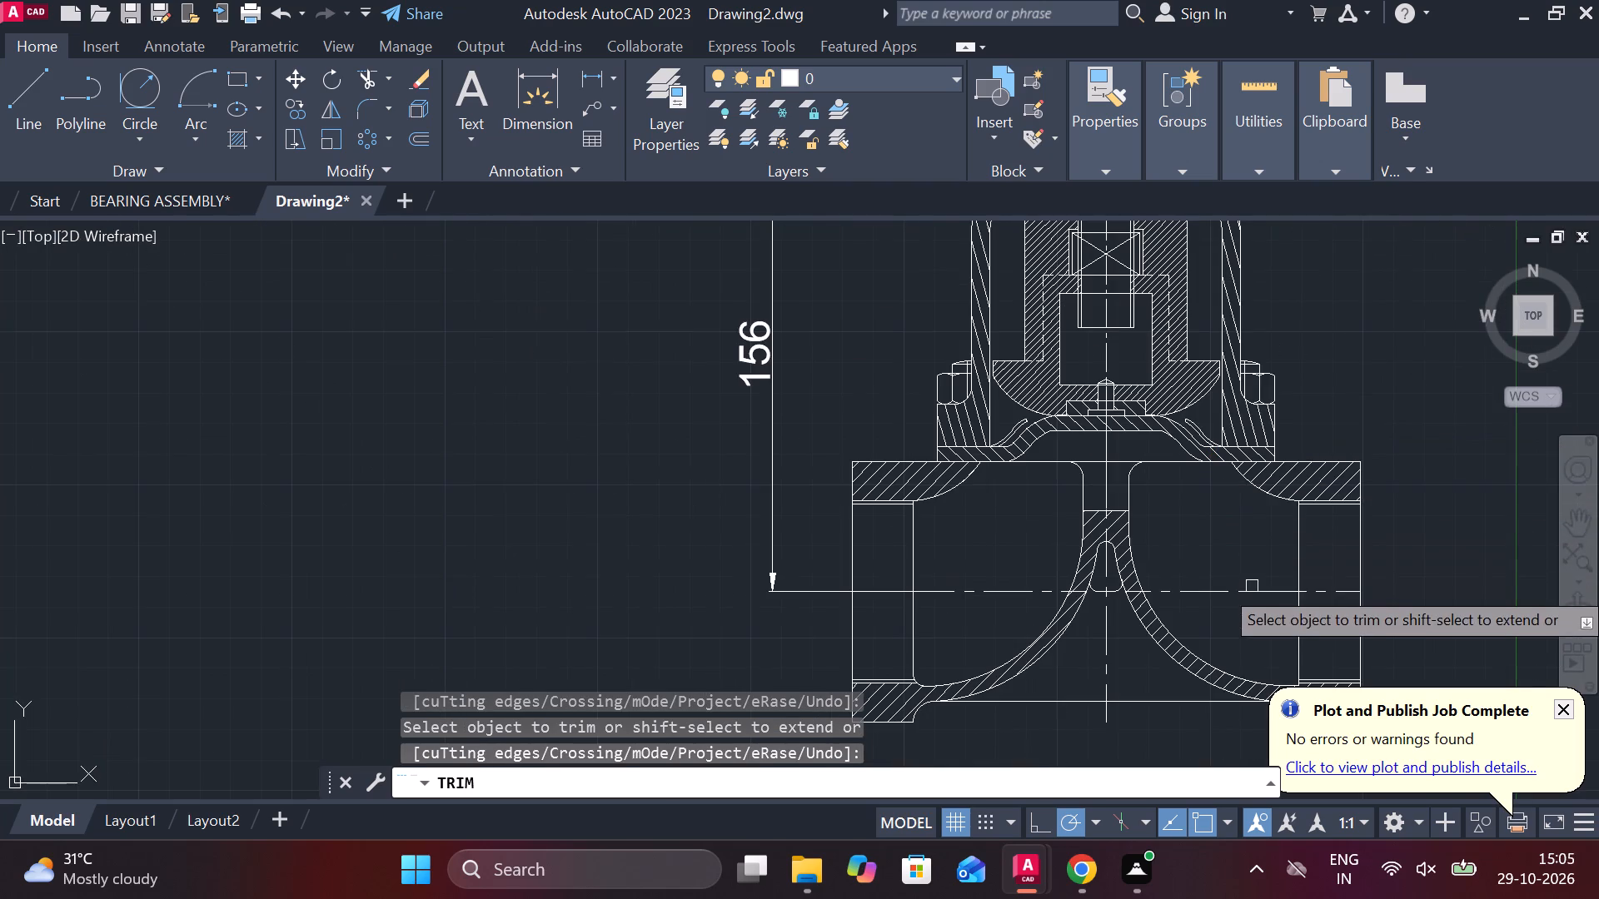
pyautogui.press('Escape')
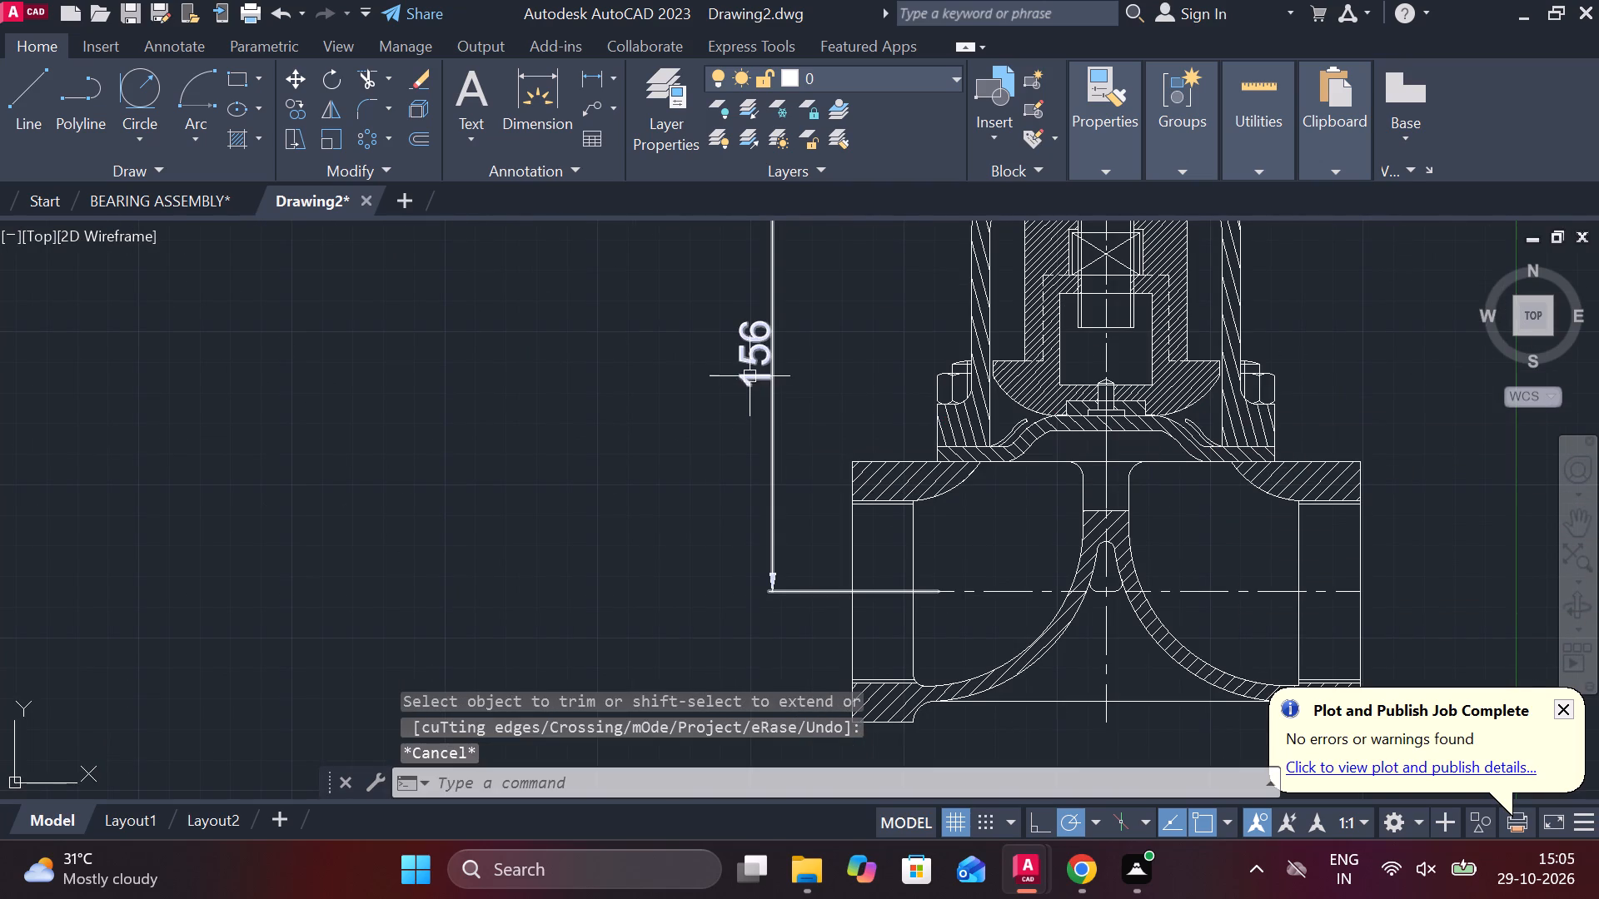
pyautogui.scroll(-3, 750, 375)
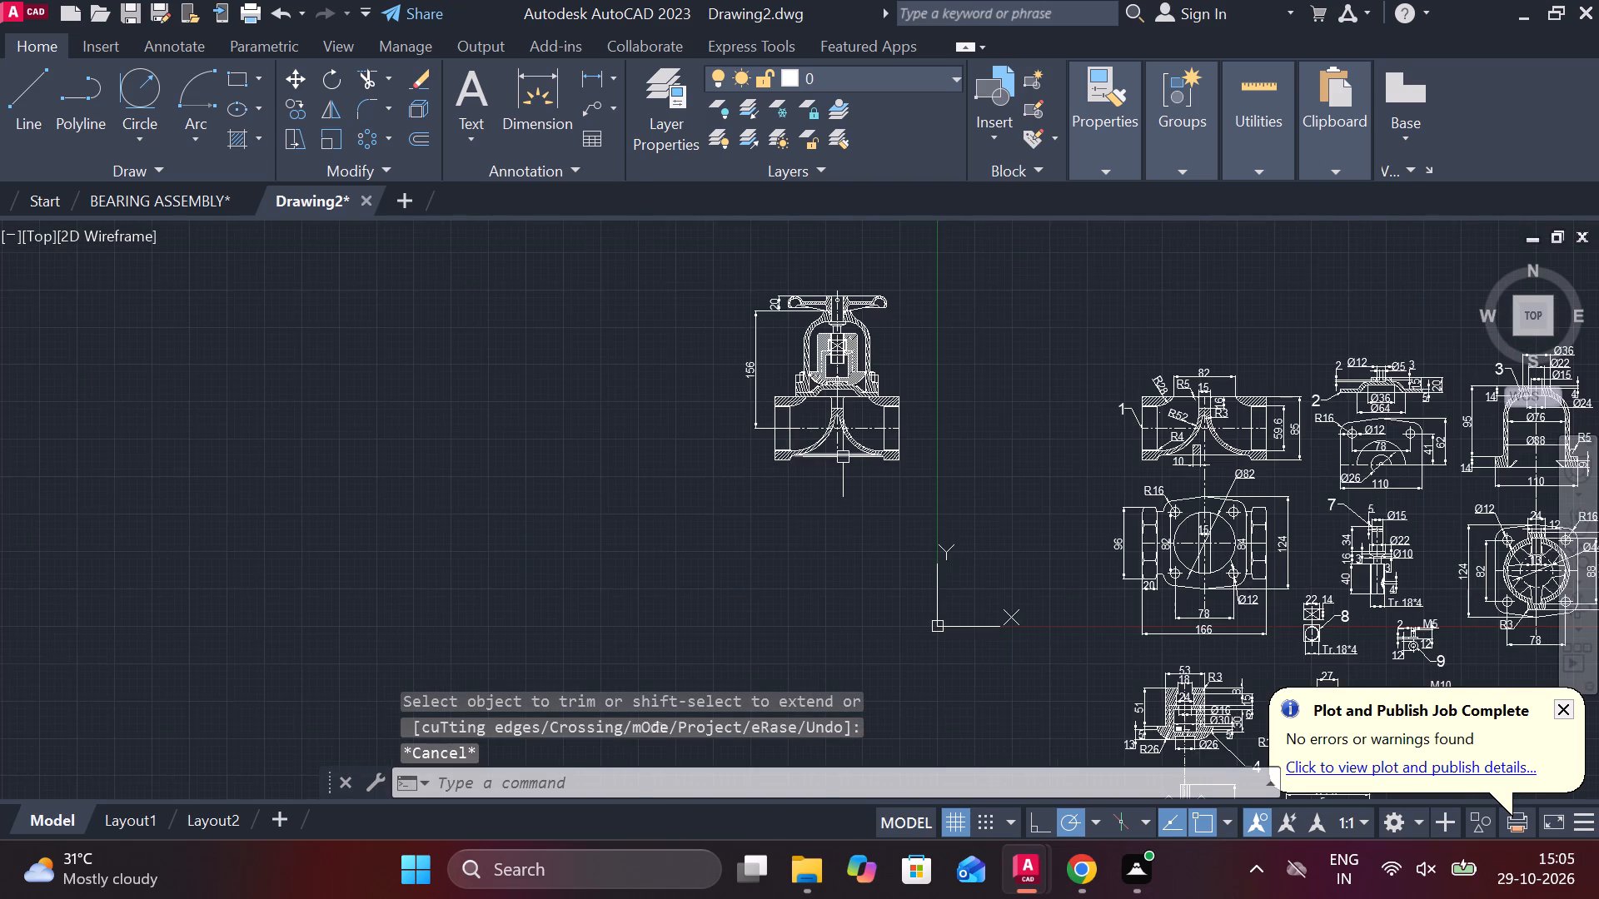
# Override the text of the vertical dimension from the bonnet neck to the body's horizontal centre line with 152.
pyautogui.scroll(1, 844, 463)
pyautogui.doubleClick(695, 309)
pyautogui.scroll(3, 695, 309)
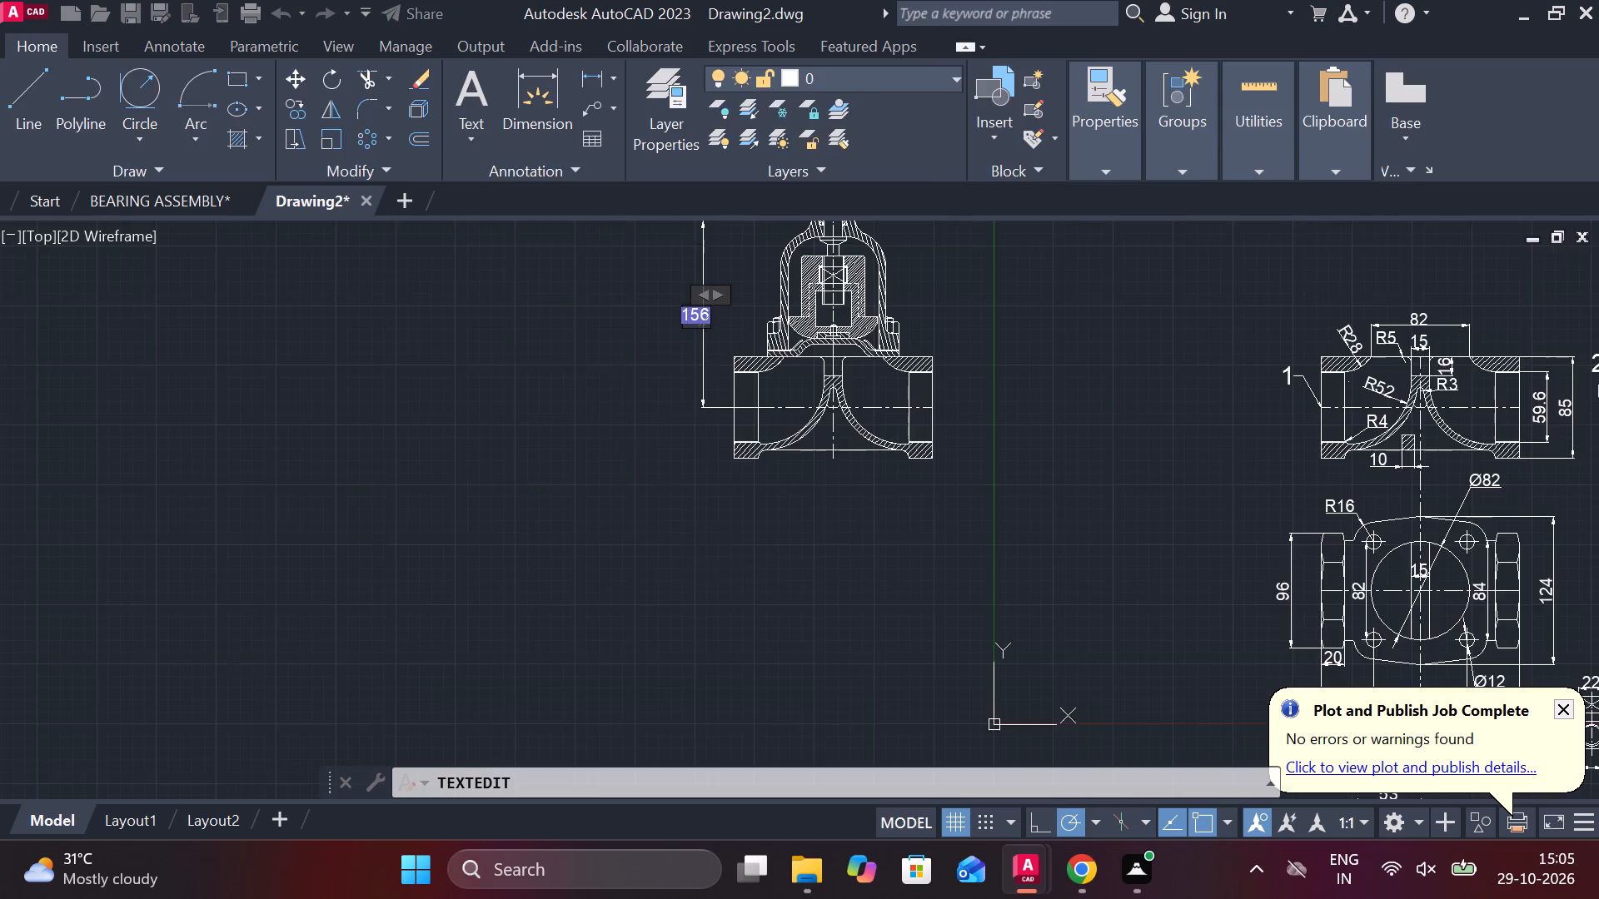
pyautogui.press('1')
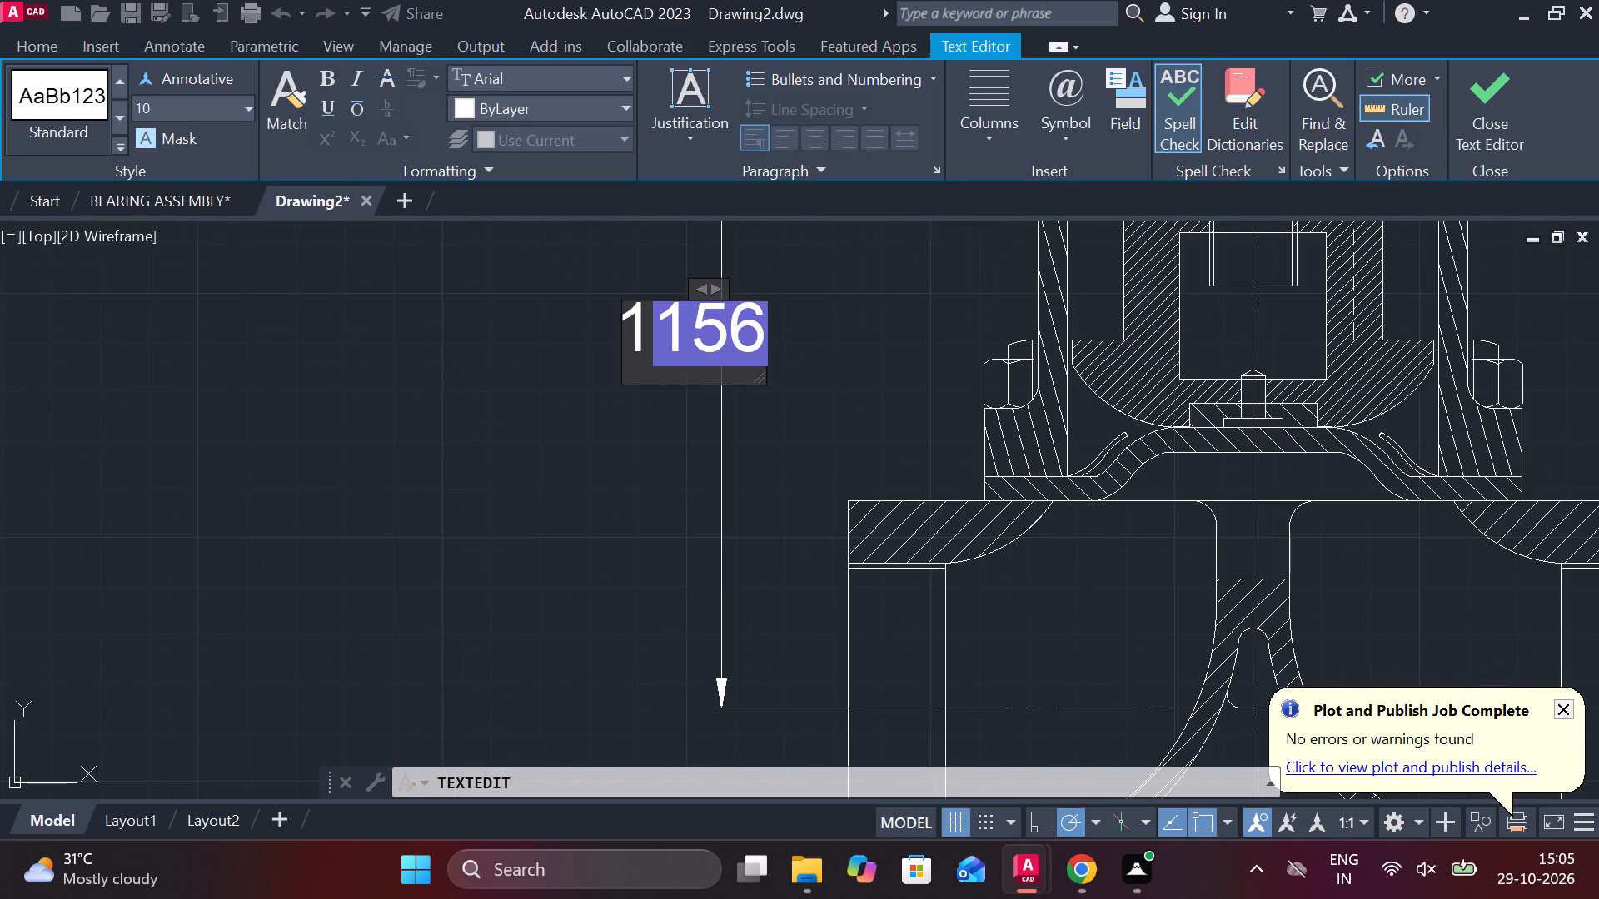
pyautogui.press('Right')
pyautogui.press('Right')
pyautogui.press('BackSpace')
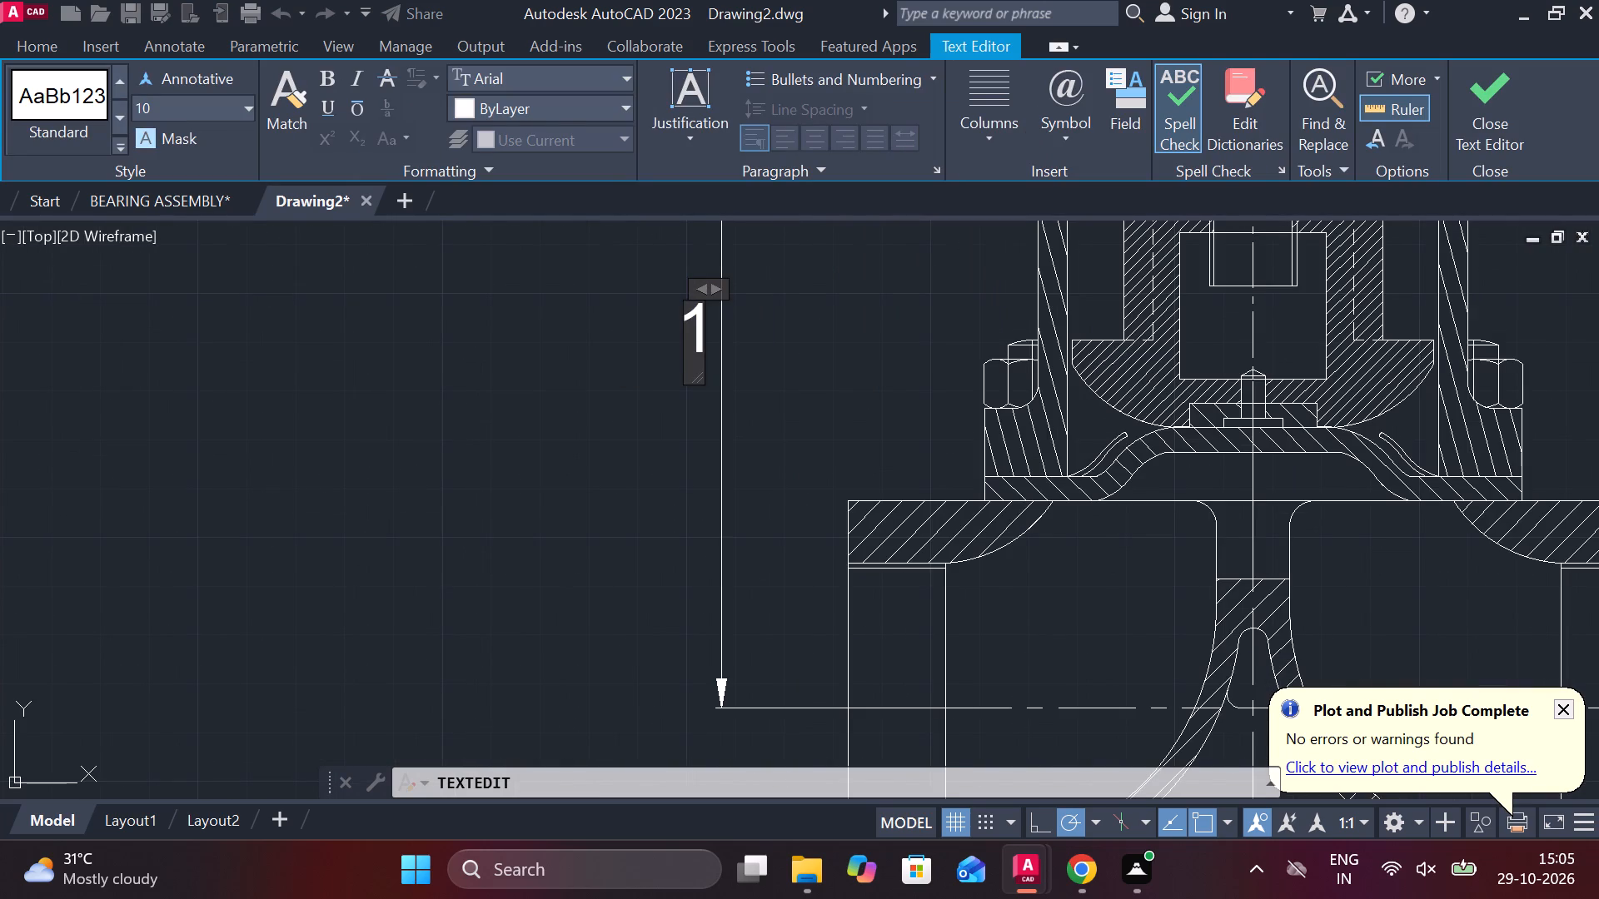
pyautogui.press('5')
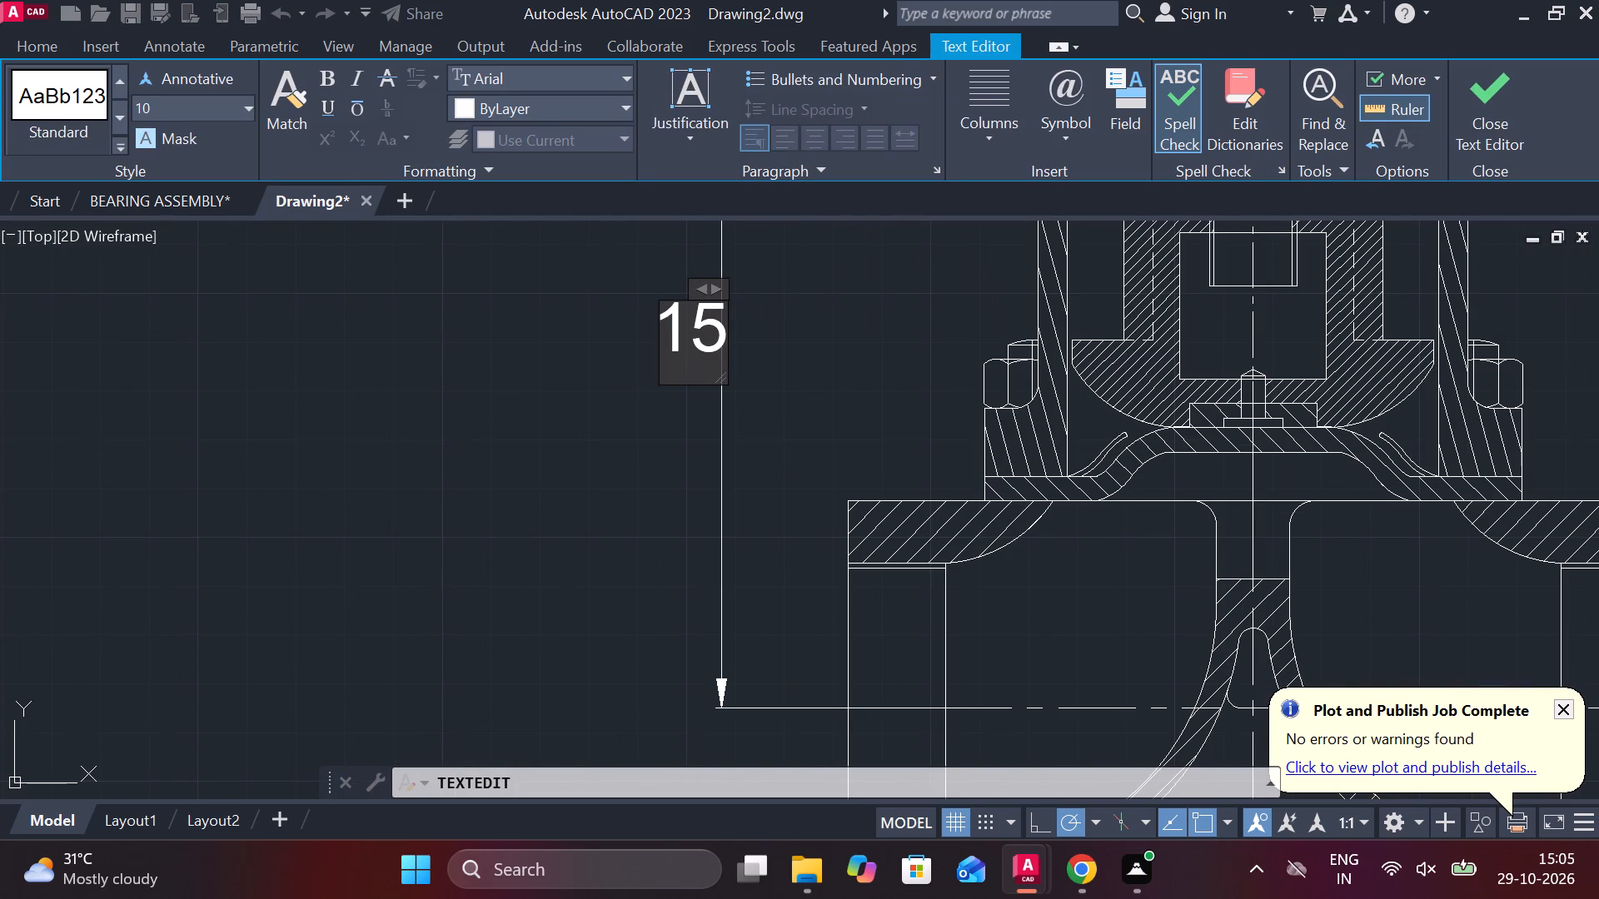
pyautogui.press('2')
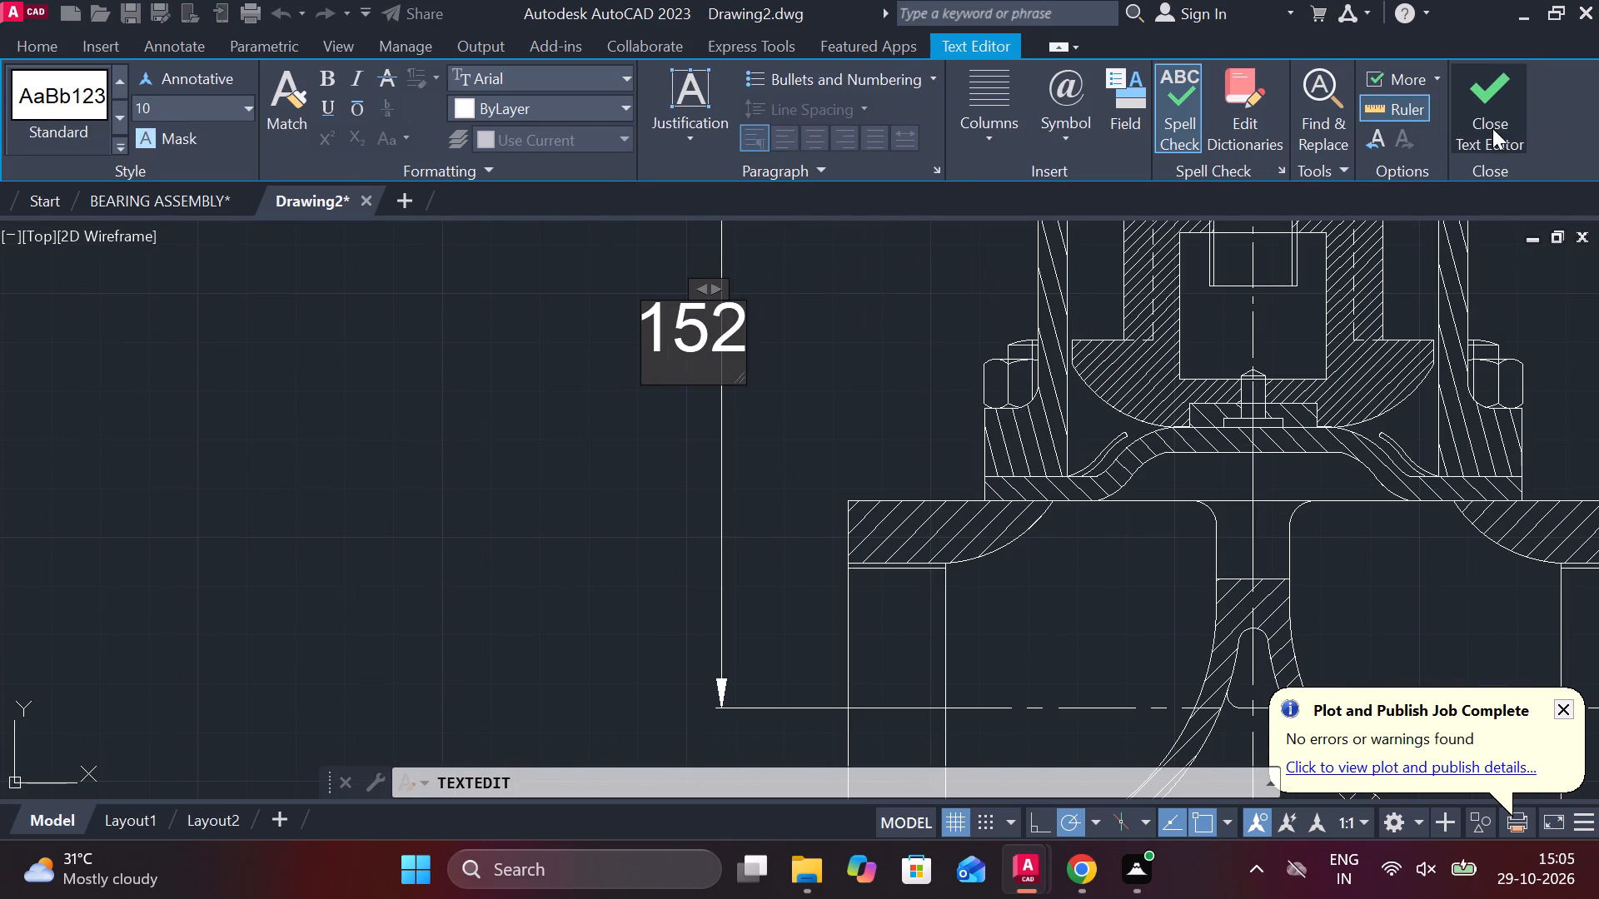
pyautogui.click(1483, 128)
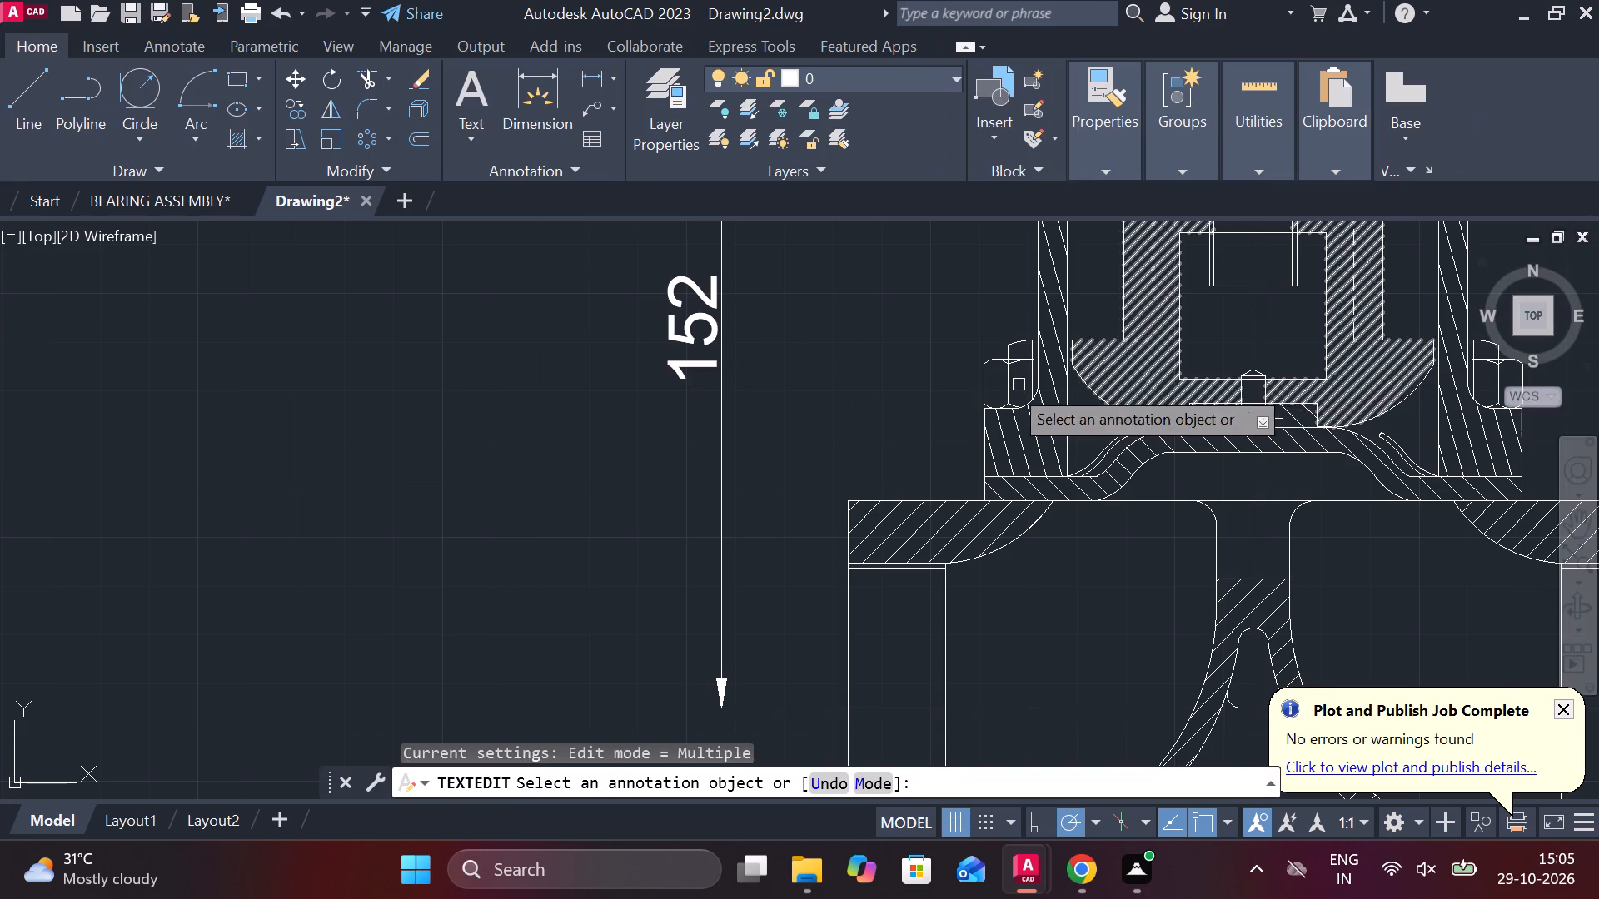
# Add a horizontal linear dimension across the handwheel's full outer width, placed above the wheel.
pyautogui.scroll(-1, 833, 375)
pyautogui.moveTo(850, 374); pyautogui.dragTo(746, 612, button='middle')
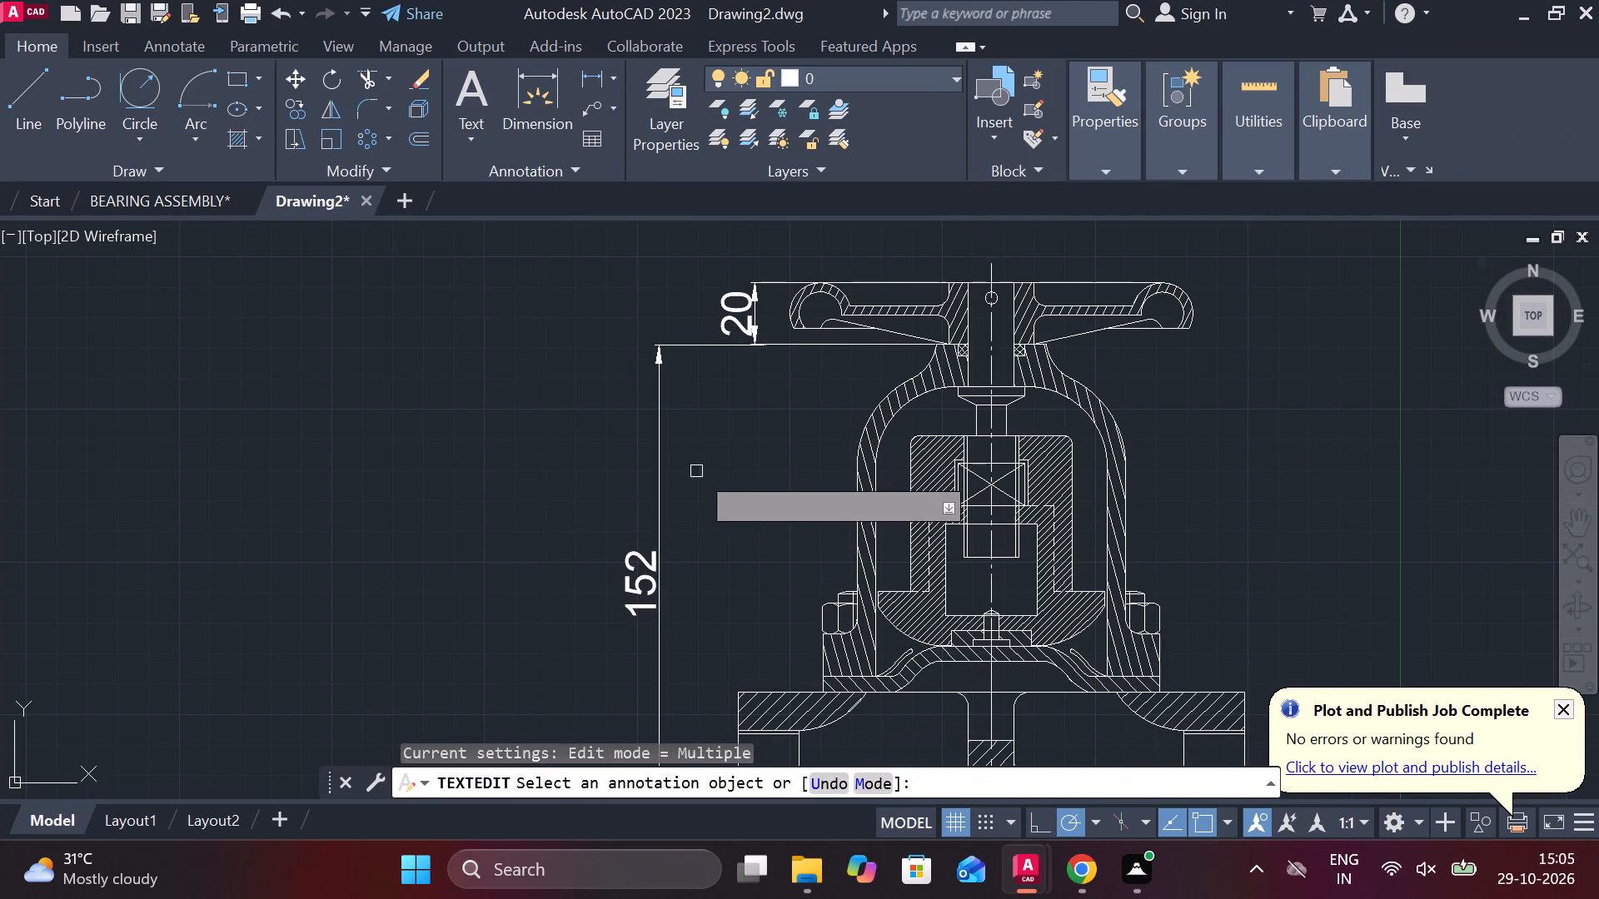
pyautogui.click(587, 79)
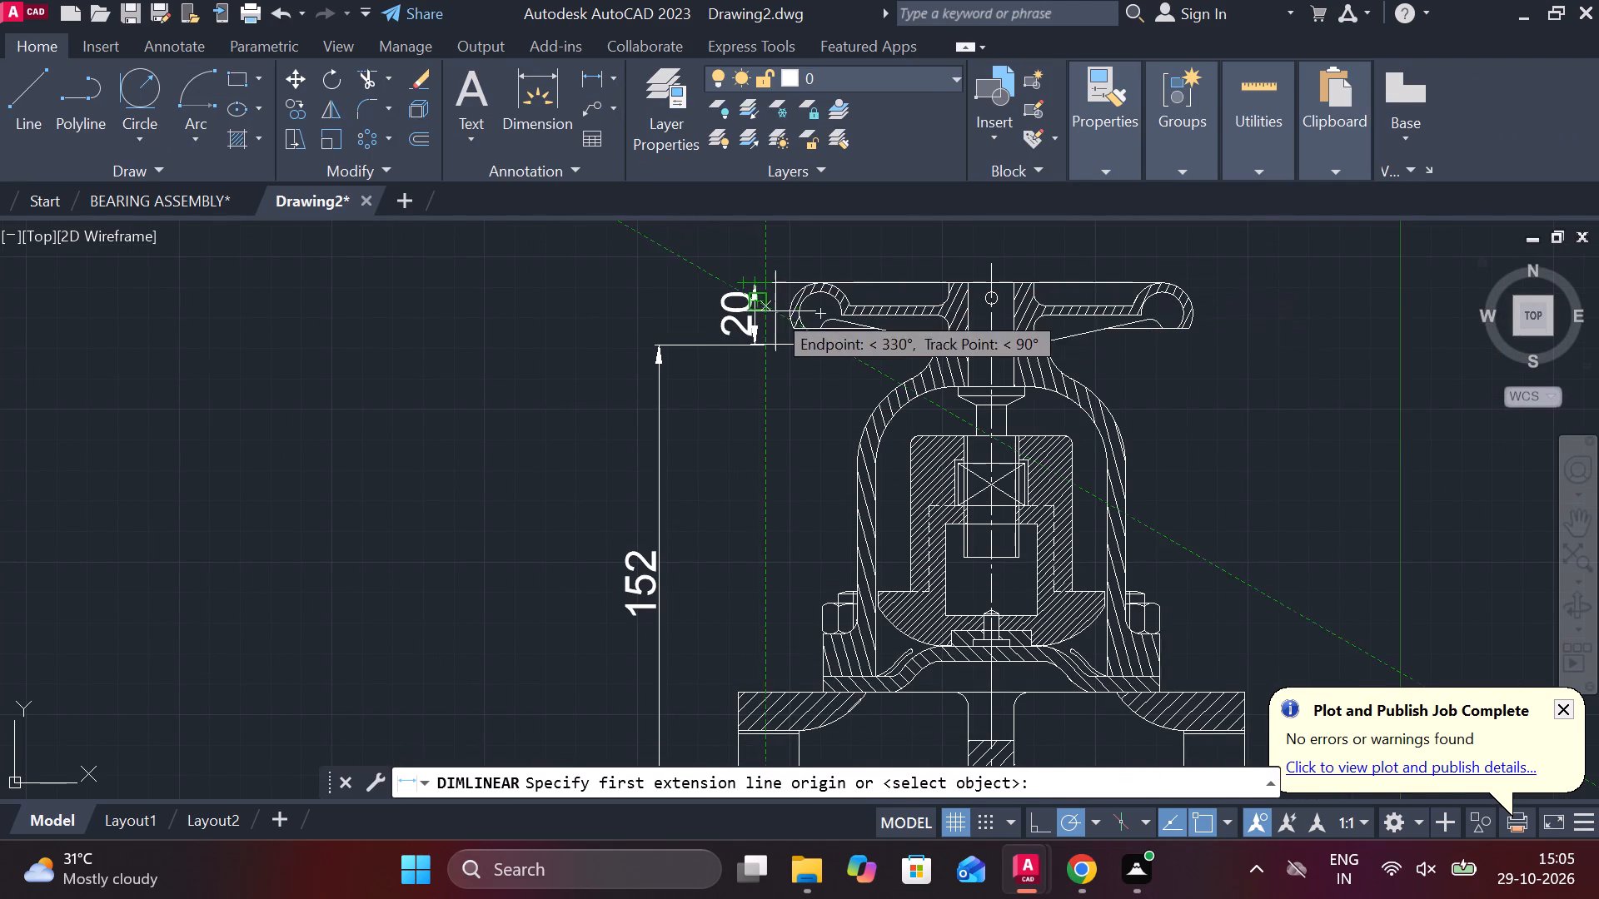
pyautogui.scroll(2, 777, 312)
pyautogui.click(803, 317)
pyautogui.scroll(-2, 804, 319)
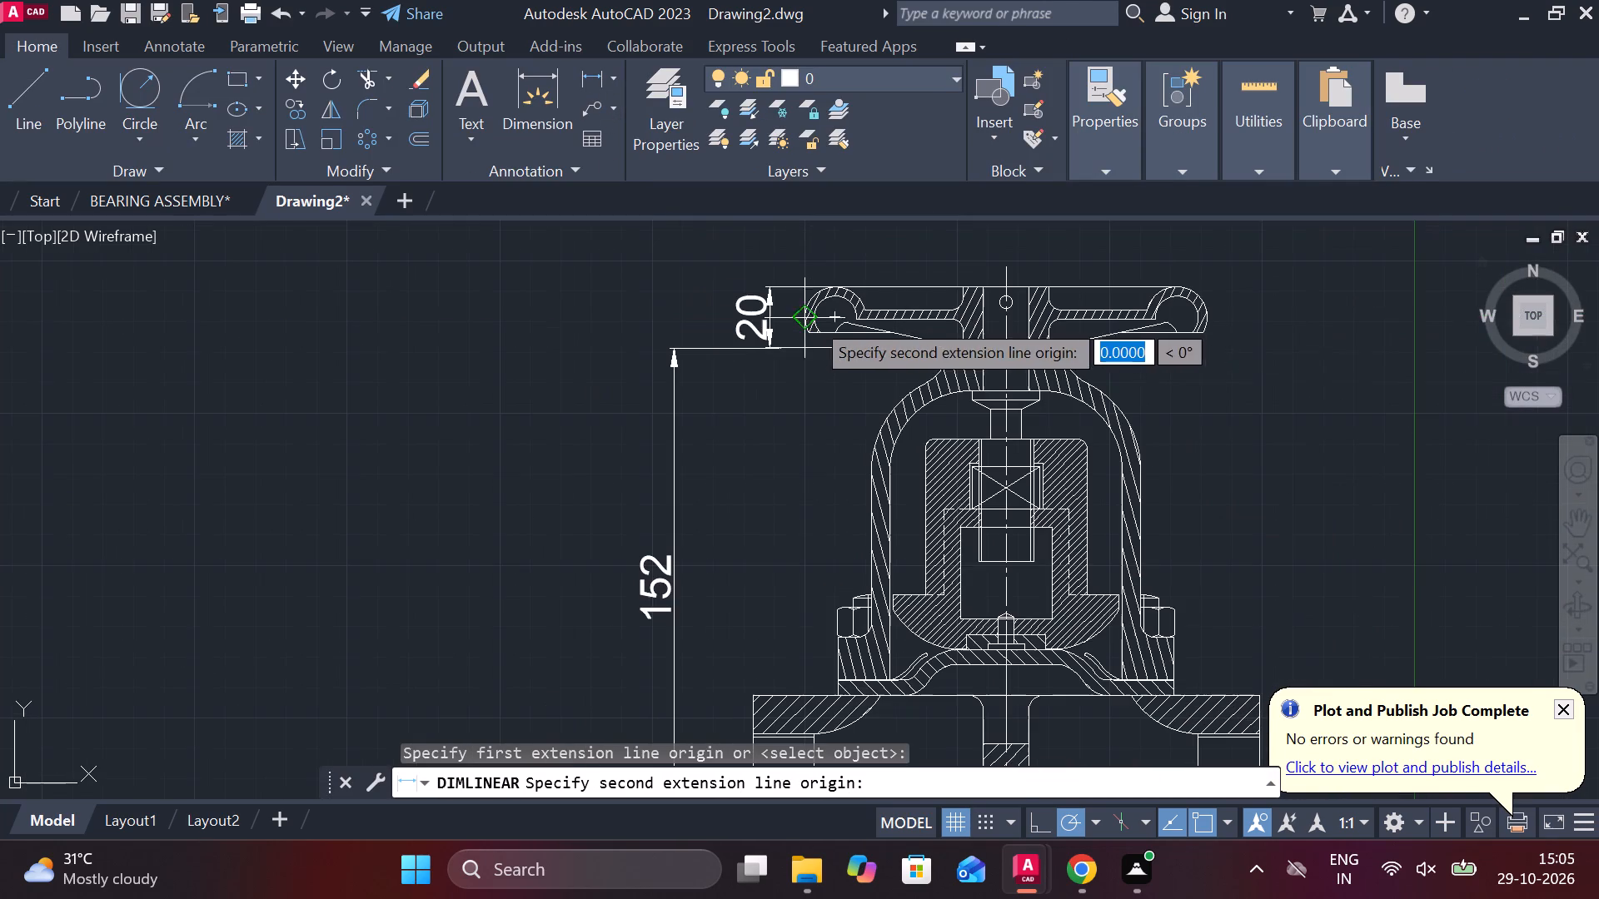
pyautogui.click(1212, 315)
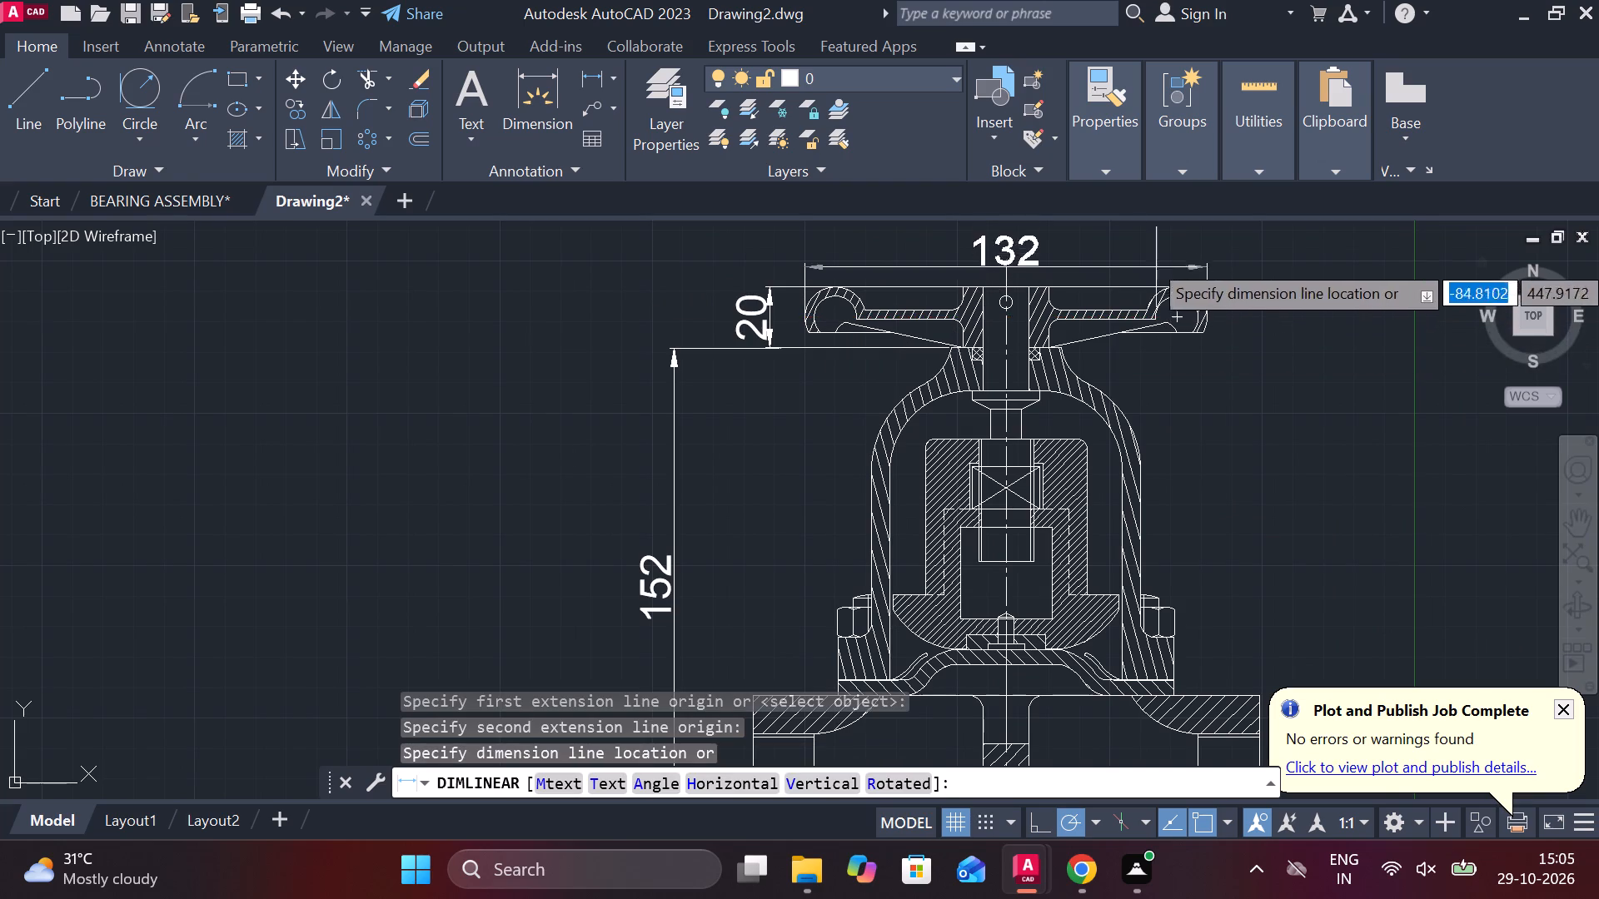
pyautogui.moveTo(1135, 246); pyautogui.dragTo(1092, 380, button='middle')
pyautogui.click(1049, 379)
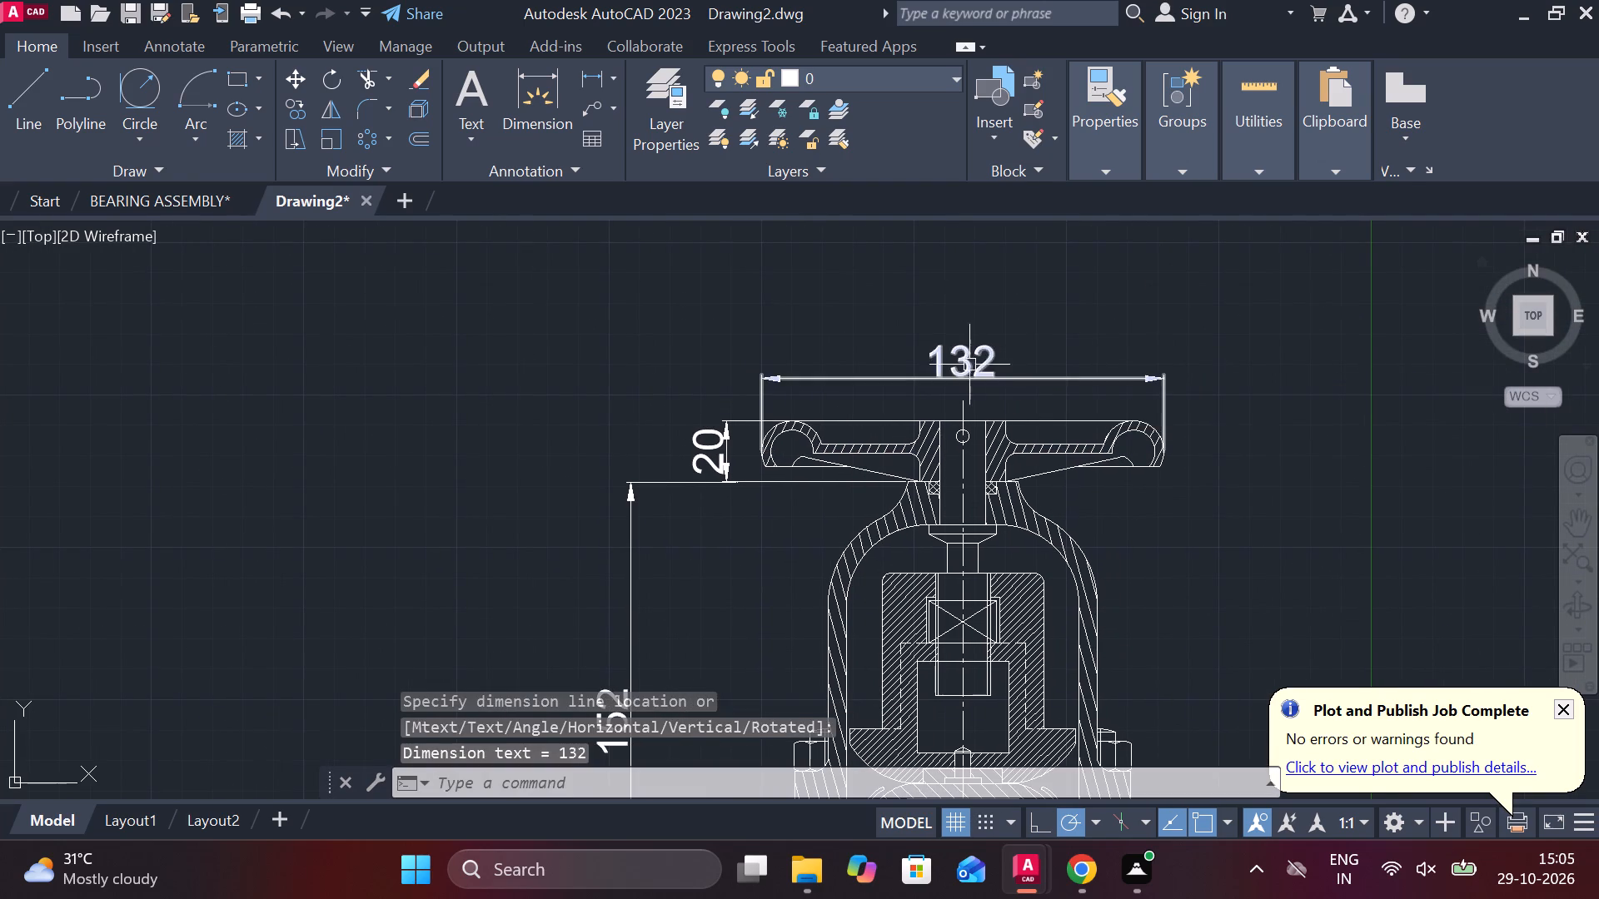
# Prefix the handwheel's width dimension text with the diameter symbol.
pyautogui.doubleClick(968, 362)
pyautogui.click(1064, 151)
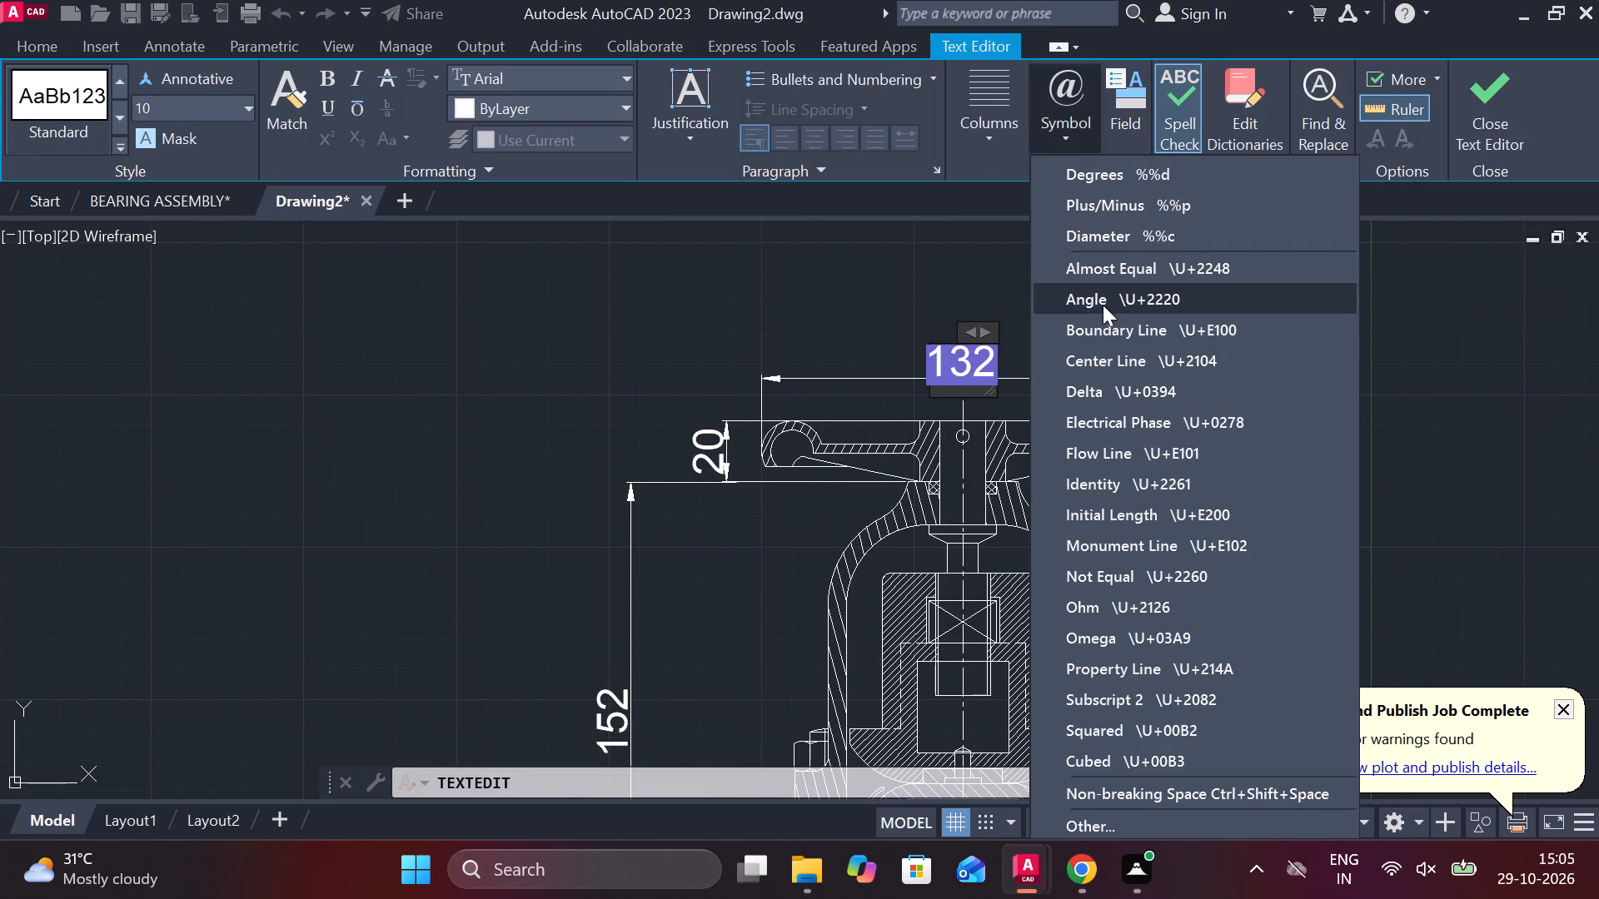
pyautogui.click(1102, 245)
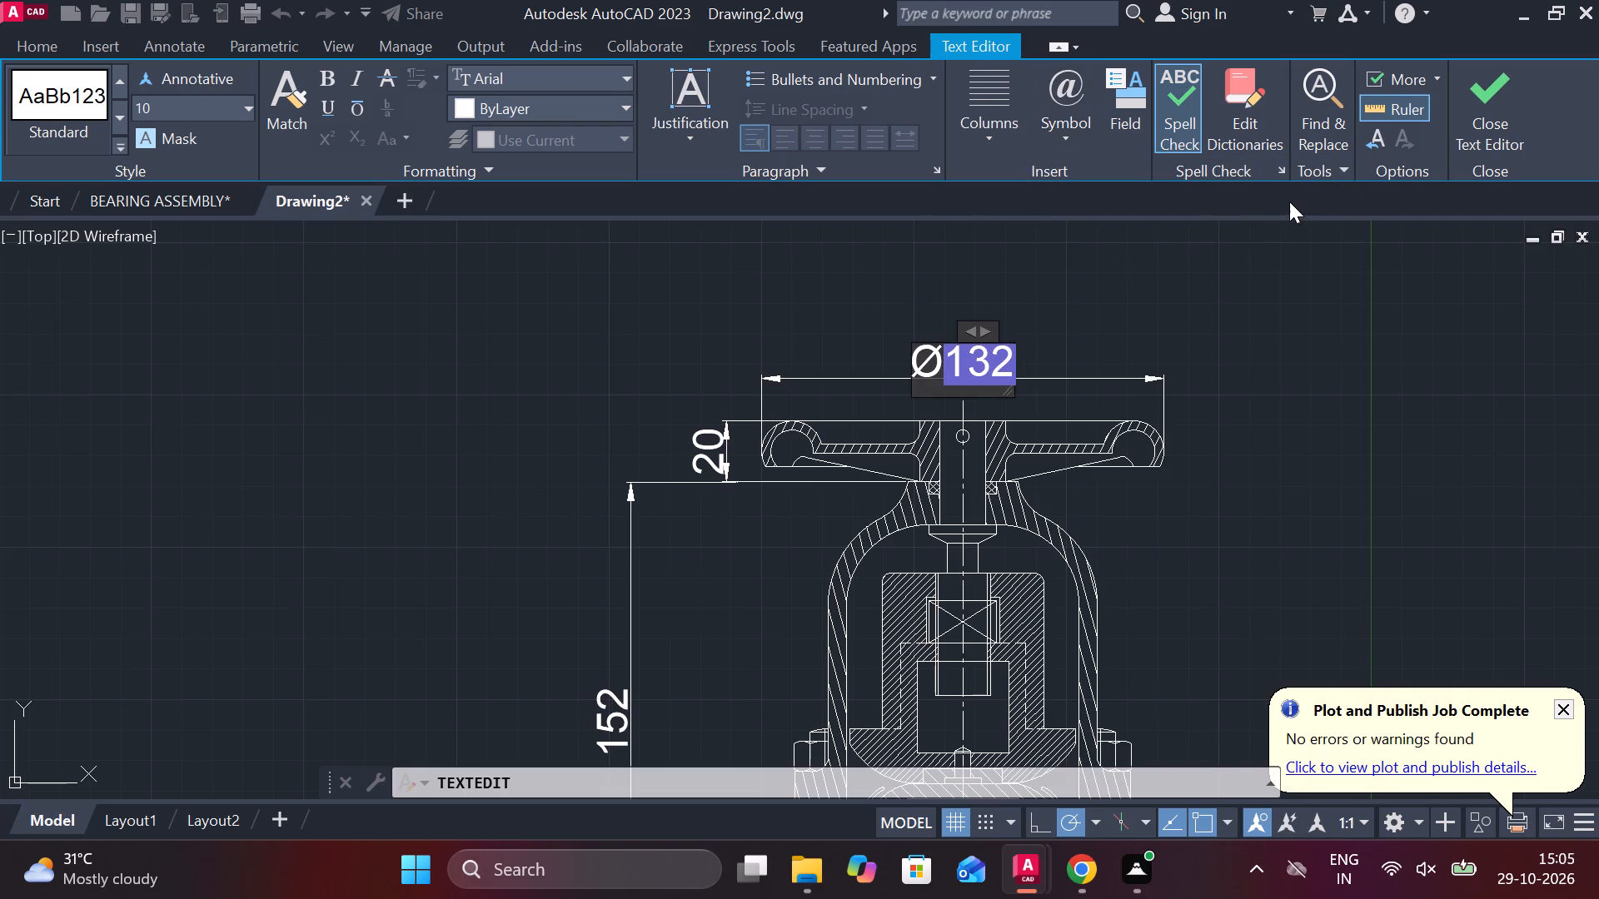
pyautogui.click(1474, 141)
# Add a horizontal linear dimension between the valve body's two bottom outer corners, placed below the body.
pyautogui.scroll(-2, 1234, 357)
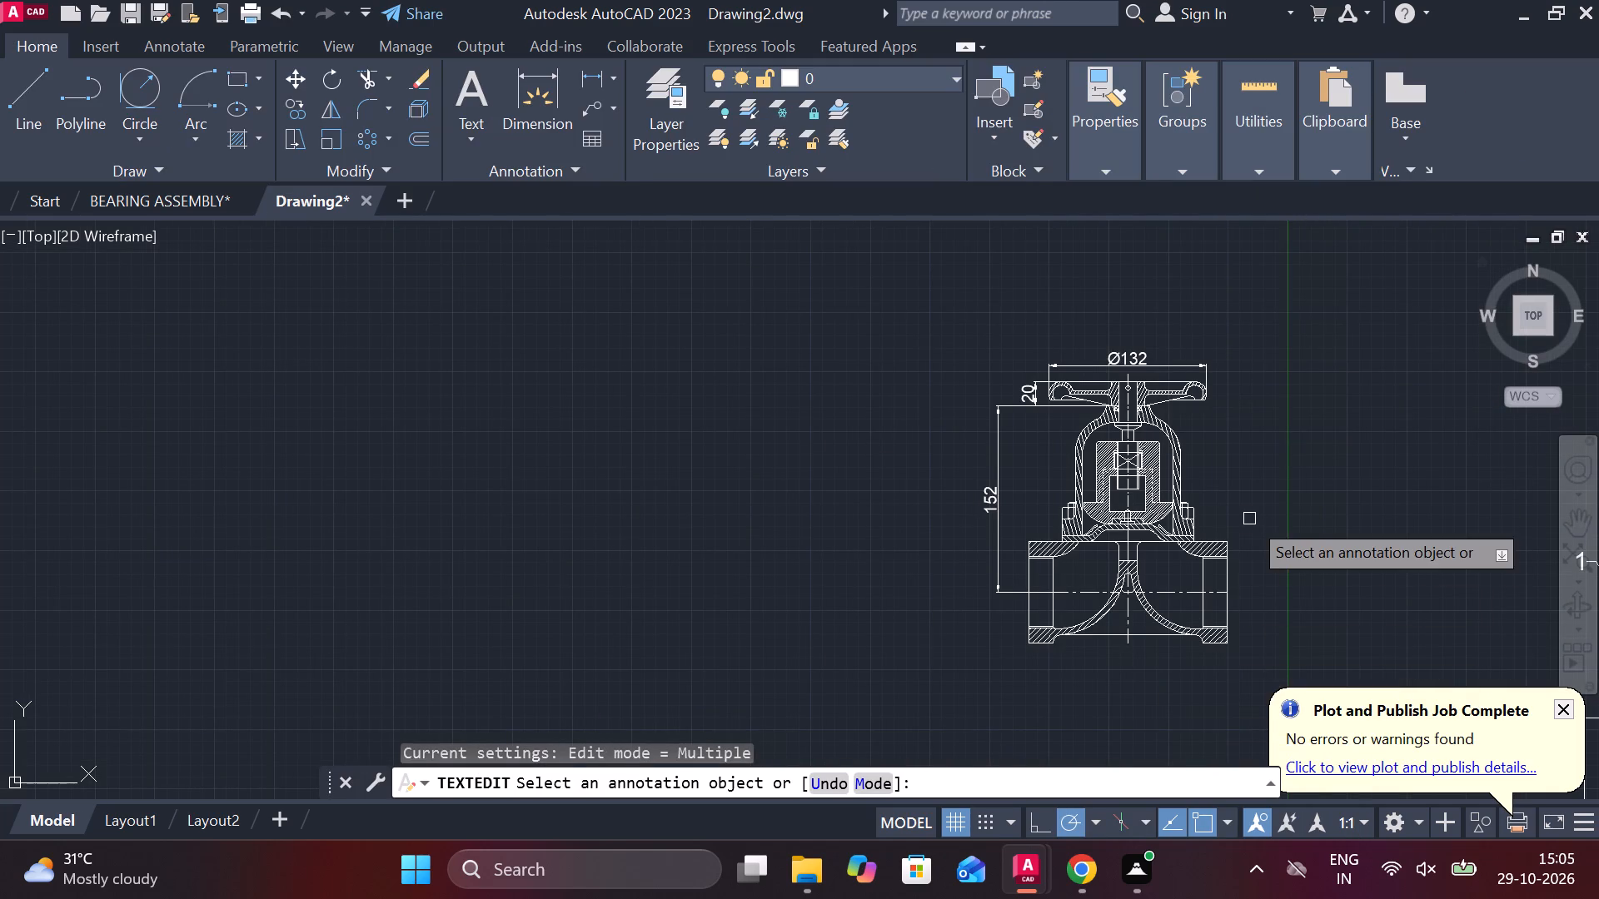
pyautogui.moveTo(1245, 519); pyautogui.dragTo(1045, 481, button='middle')
pyautogui.scroll(2, 918, 577)
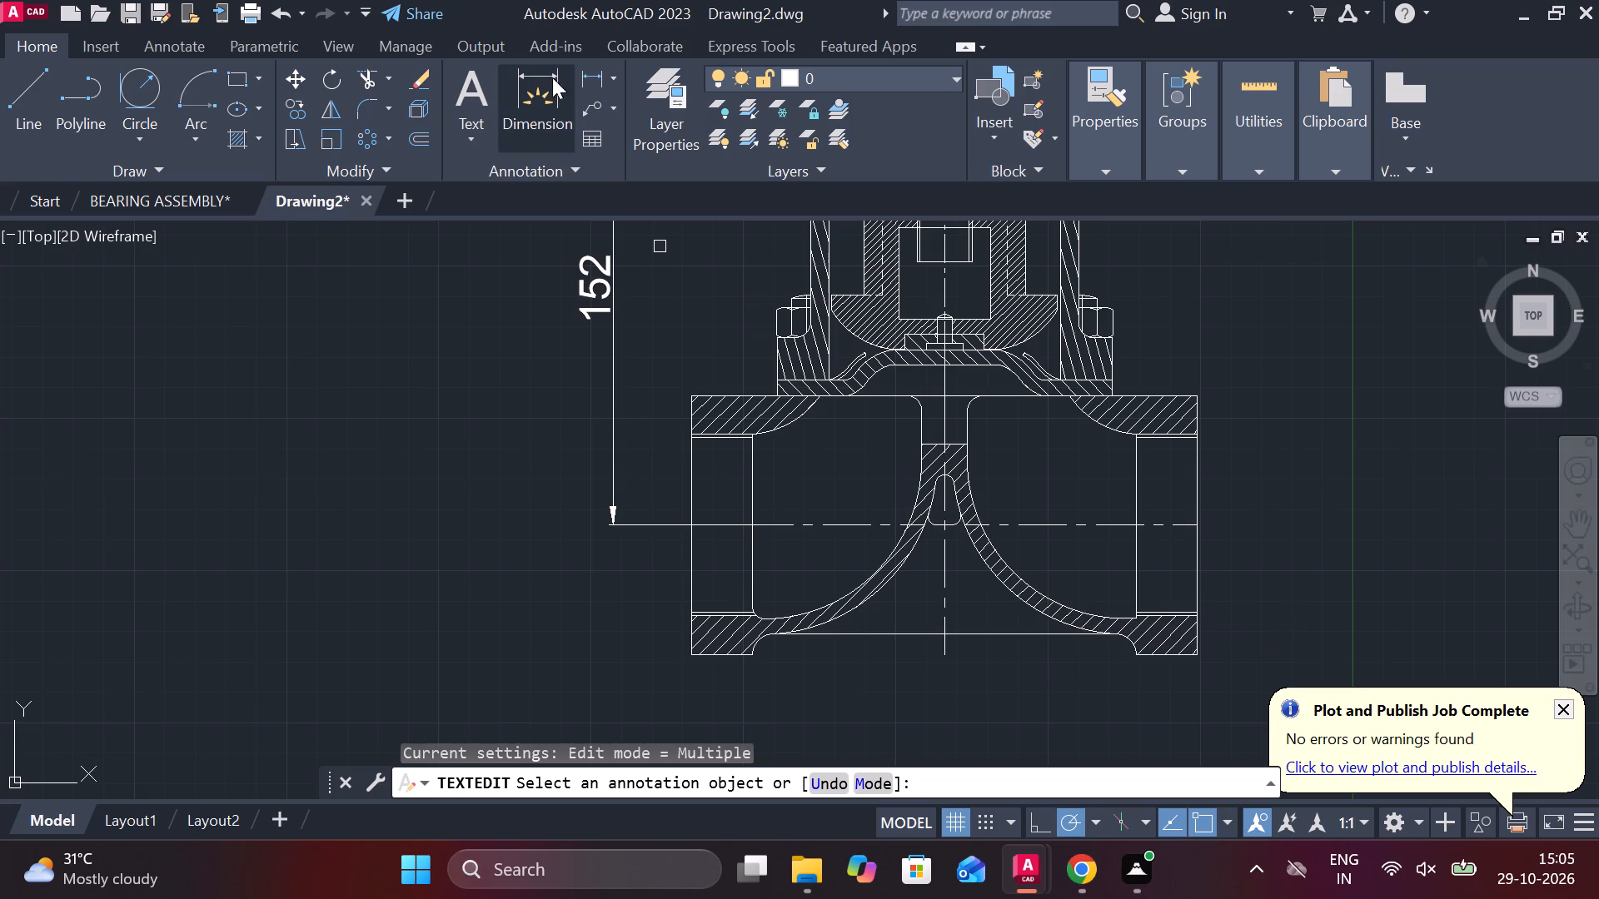
pyautogui.click(590, 82)
pyautogui.click(702, 648)
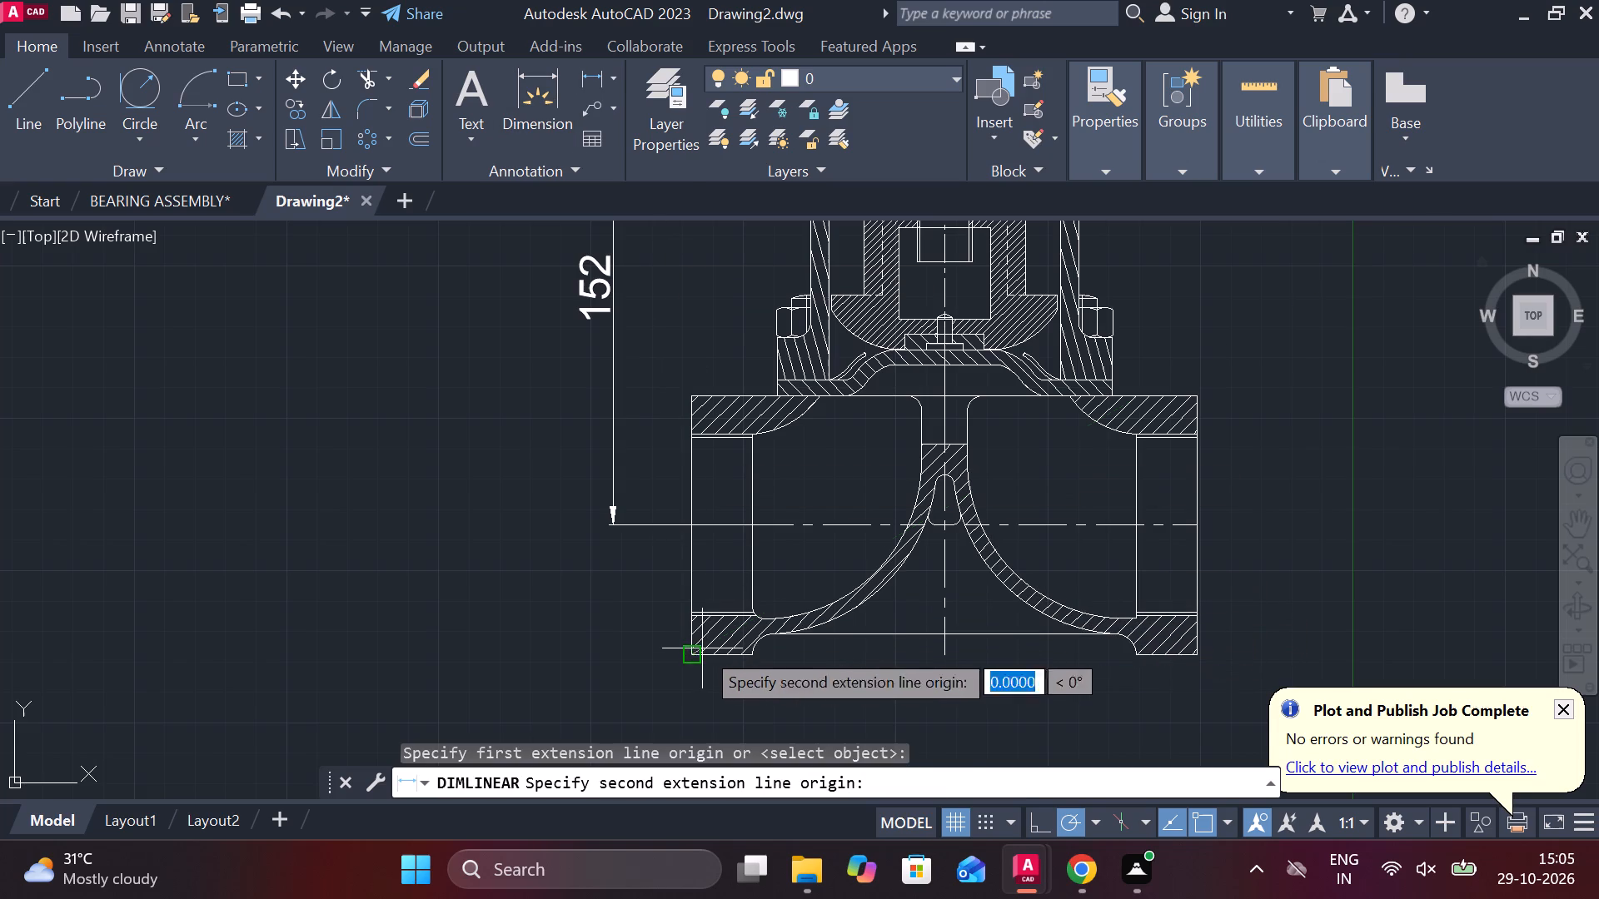
pyautogui.click(1203, 648)
pyautogui.moveTo(1118, 663); pyautogui.dragTo(1079, 610, button='middle')
pyautogui.click(1029, 668)
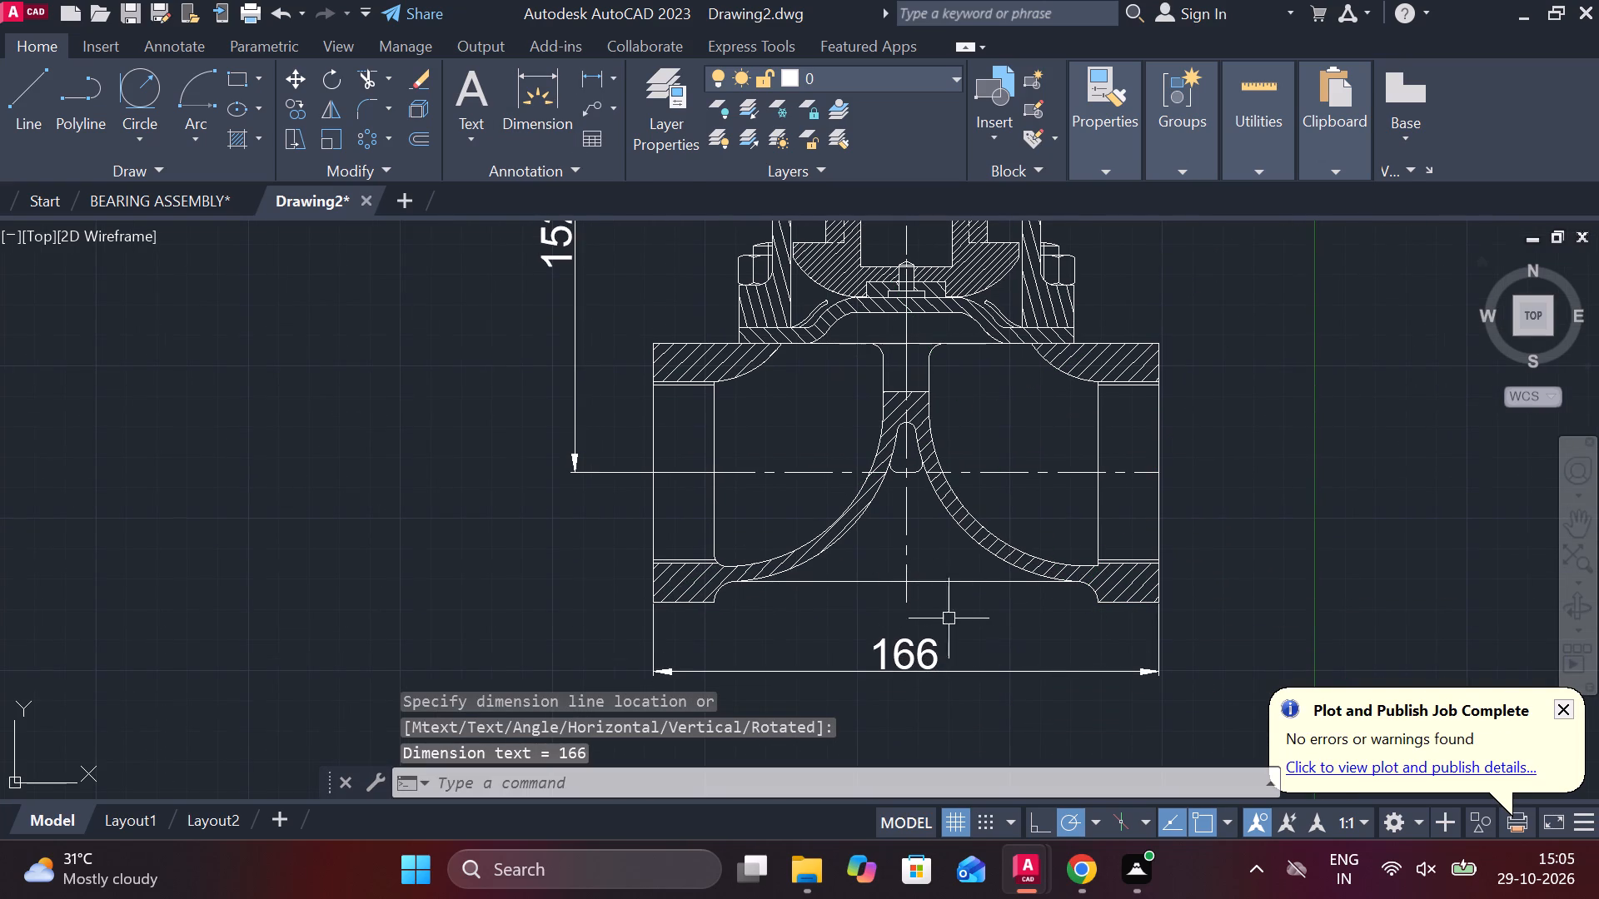
# Draw a 10 by 10 mm square with lines, standing on the body's lower horizontal line just left of the vertical centre line.
pyautogui.scroll(2, 857, 558)
pyautogui.press('Escape')
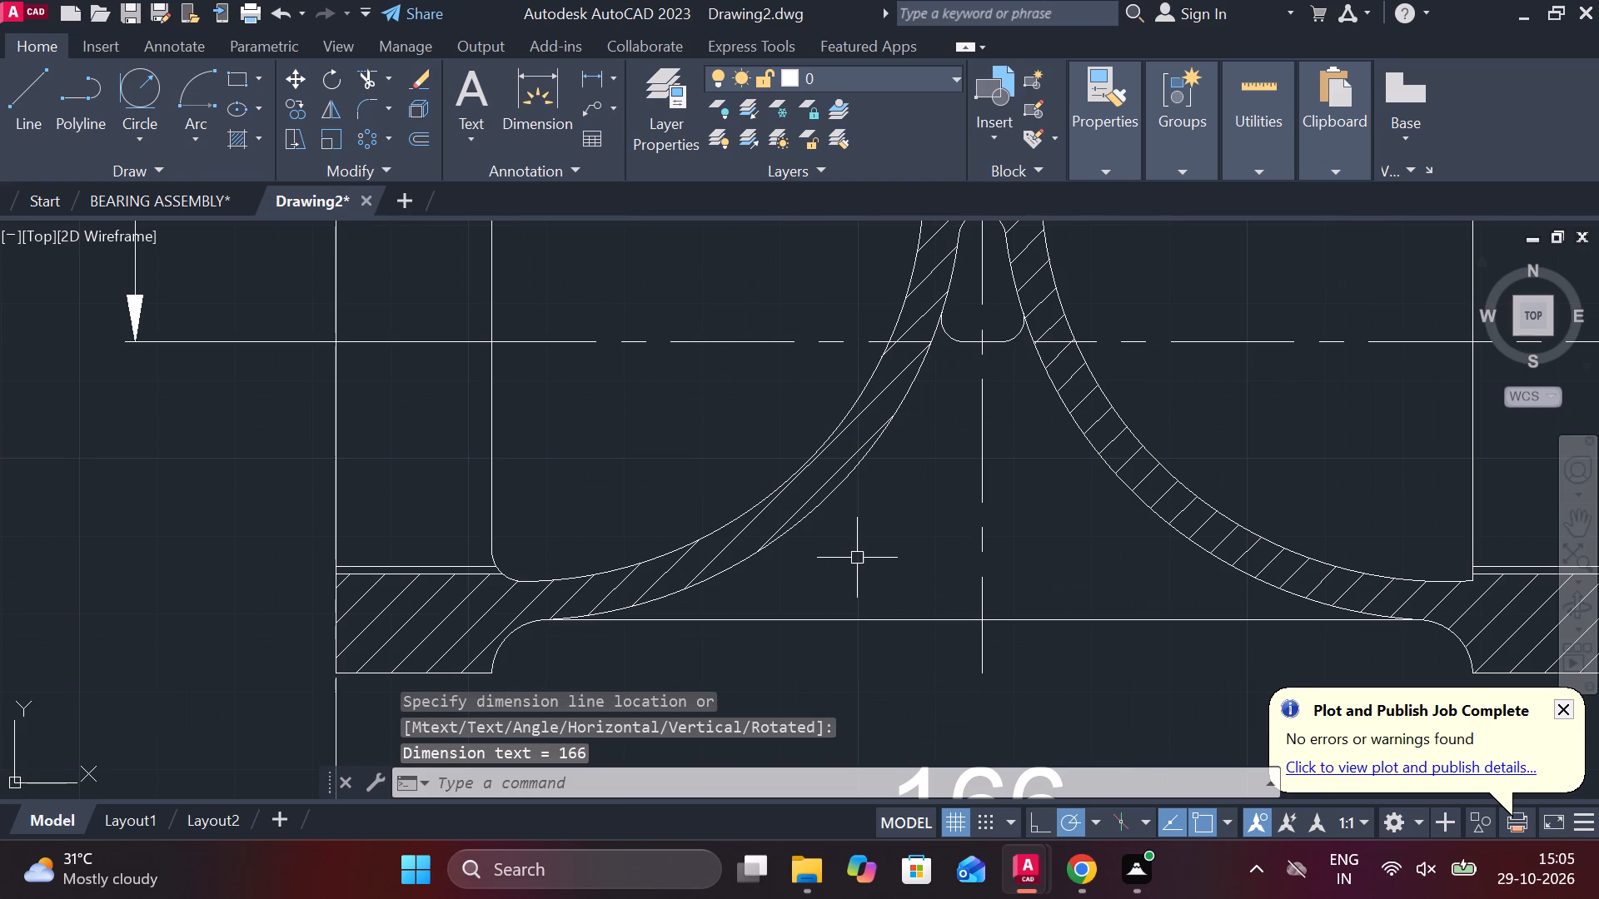
pyautogui.press('l')
pyautogui.press('Return')
pyautogui.click(842, 566)
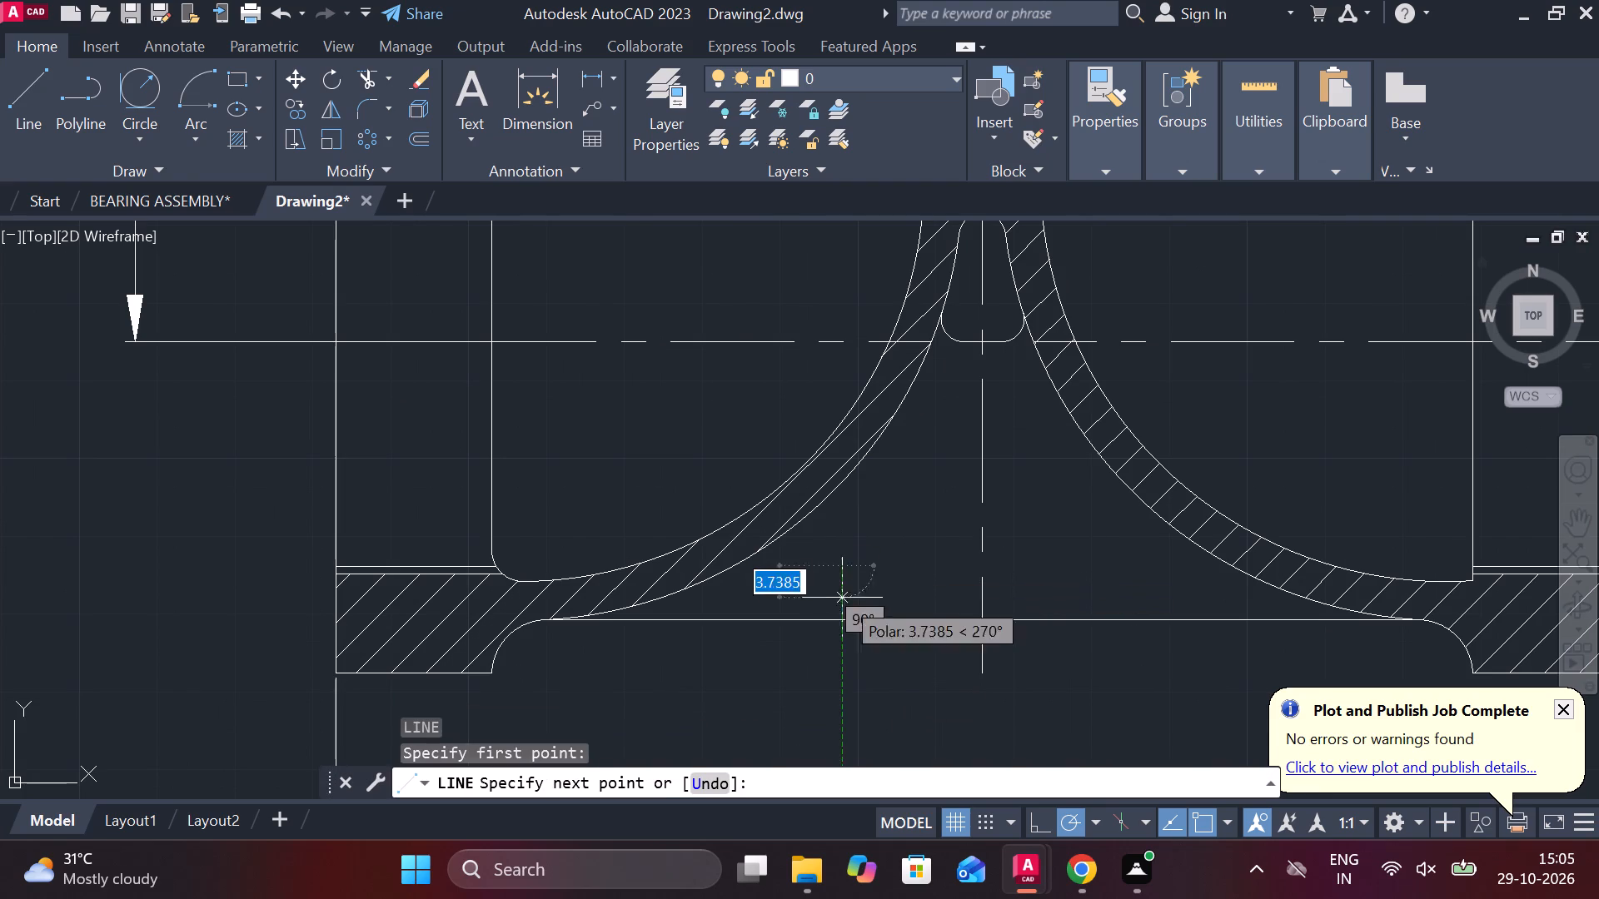
pyautogui.click(842, 616)
pyautogui.write('10')
pyautogui.press('Return')
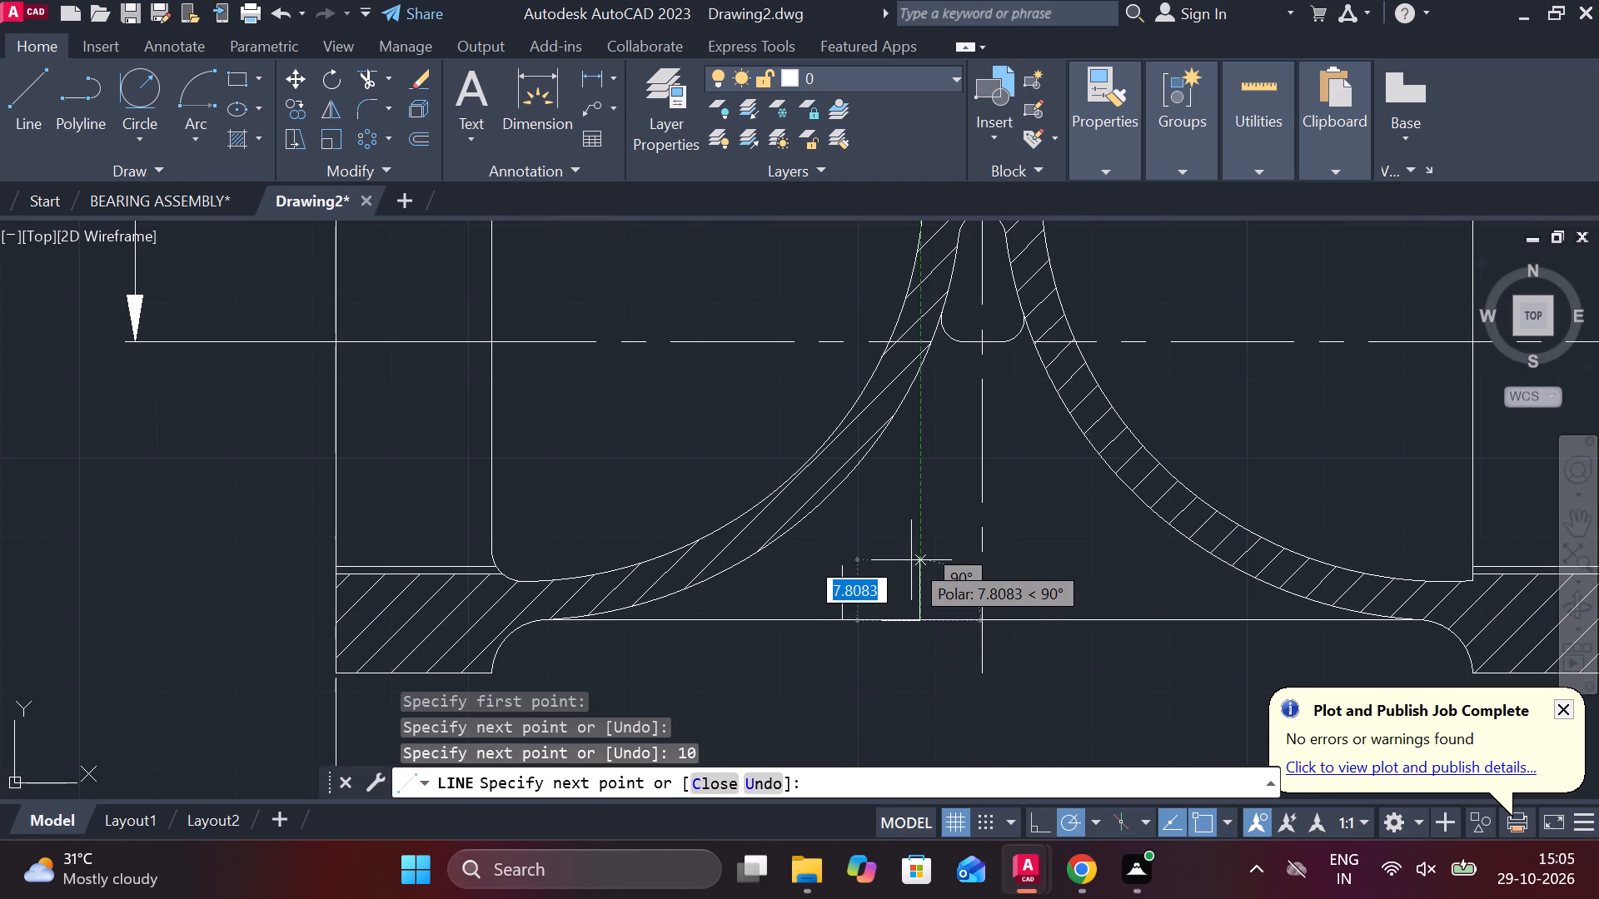
pyautogui.hotkey('ctrl', 'z')
pyautogui.write('10')
pyautogui.press('Return')
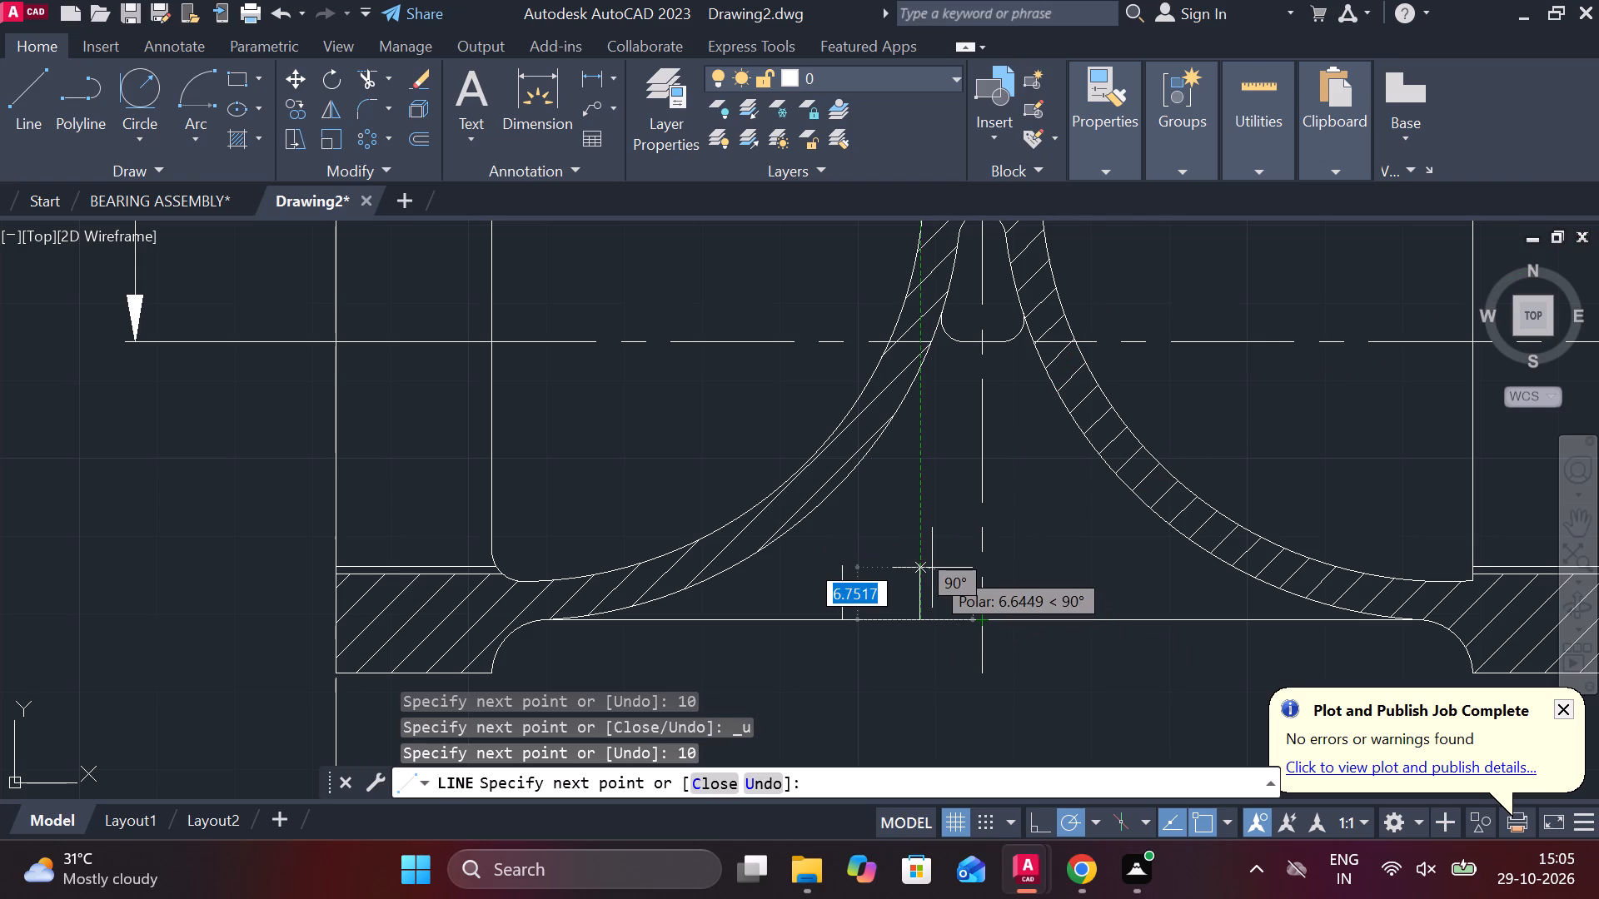
pyautogui.write('10')
pyautogui.press('Return')
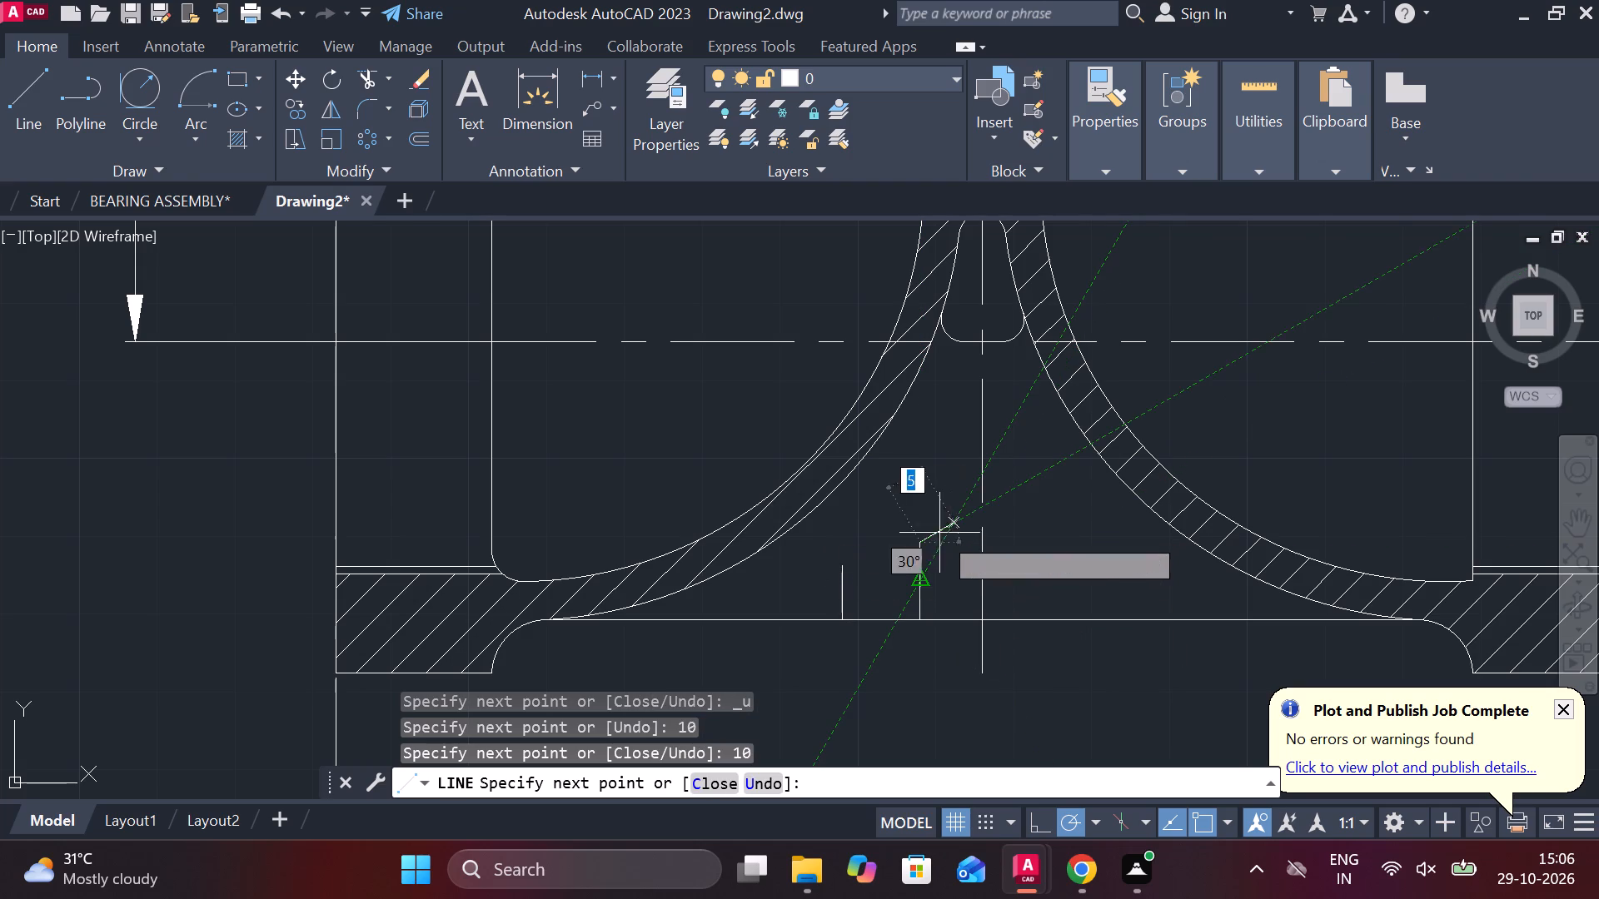
pyautogui.hotkey('ctrl', 'z')
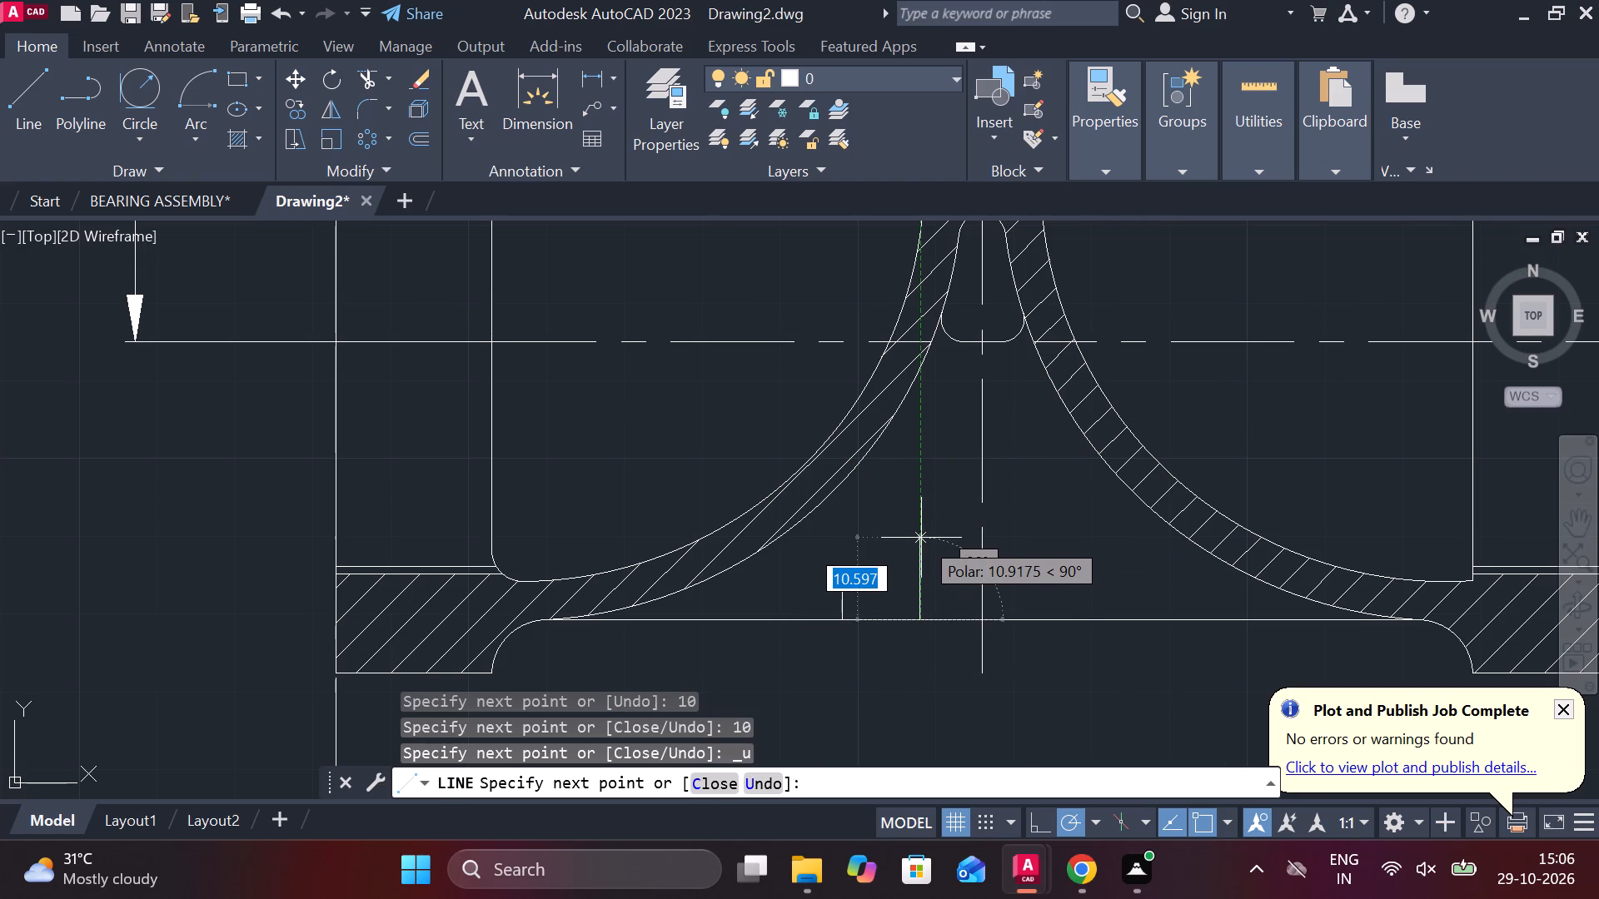
pyautogui.write('10')
pyautogui.press('Return')
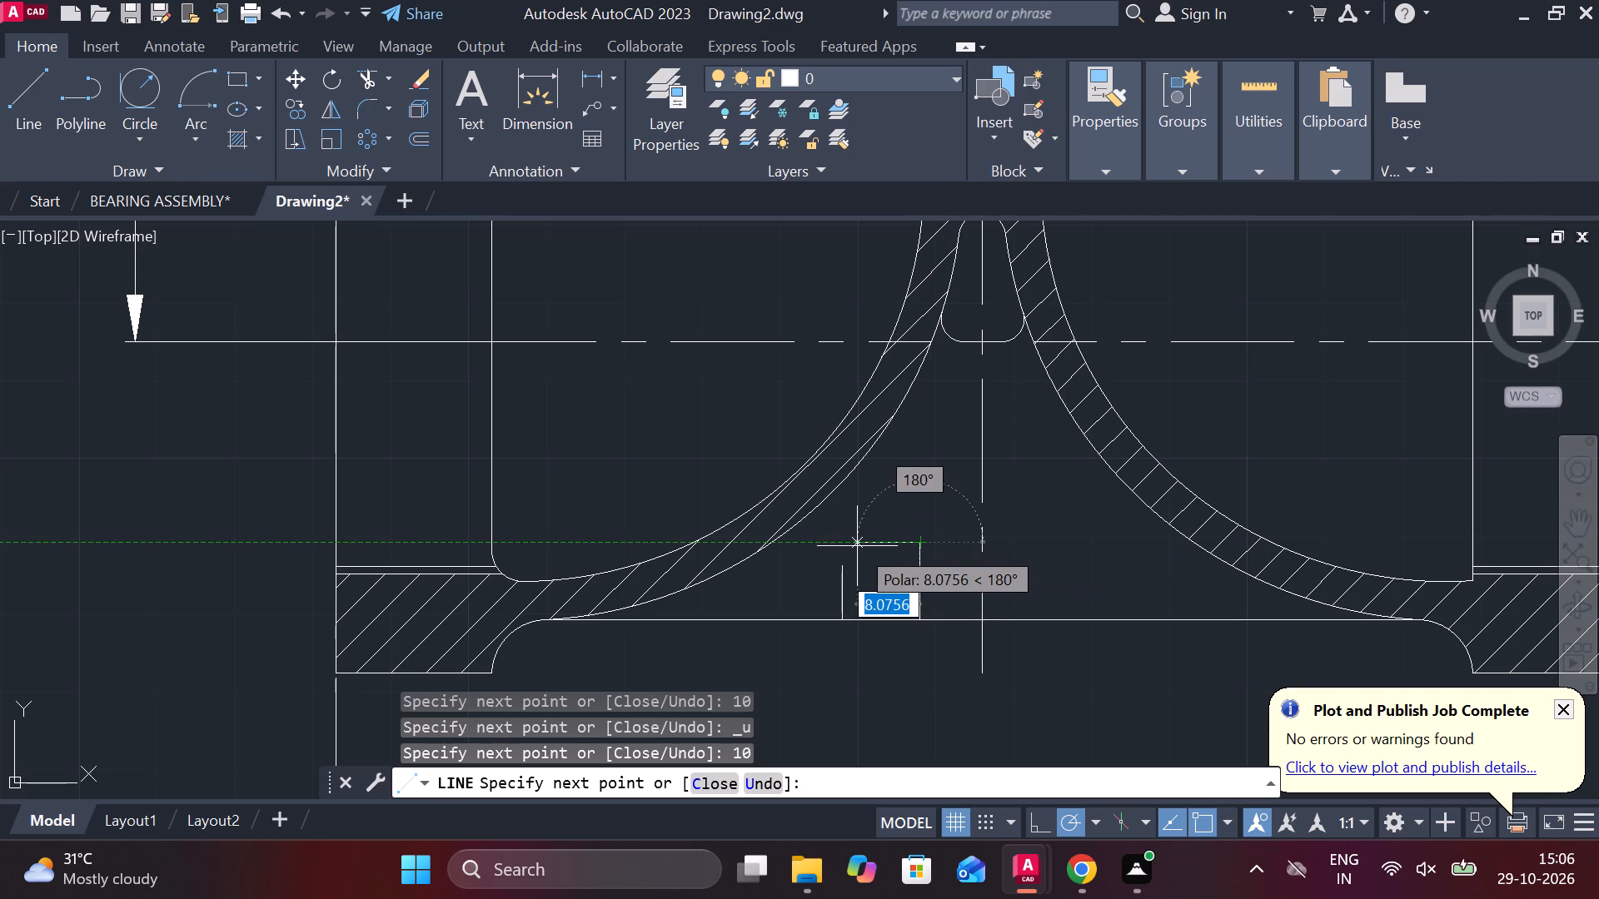
pyautogui.write('10')
pyautogui.press('Return')
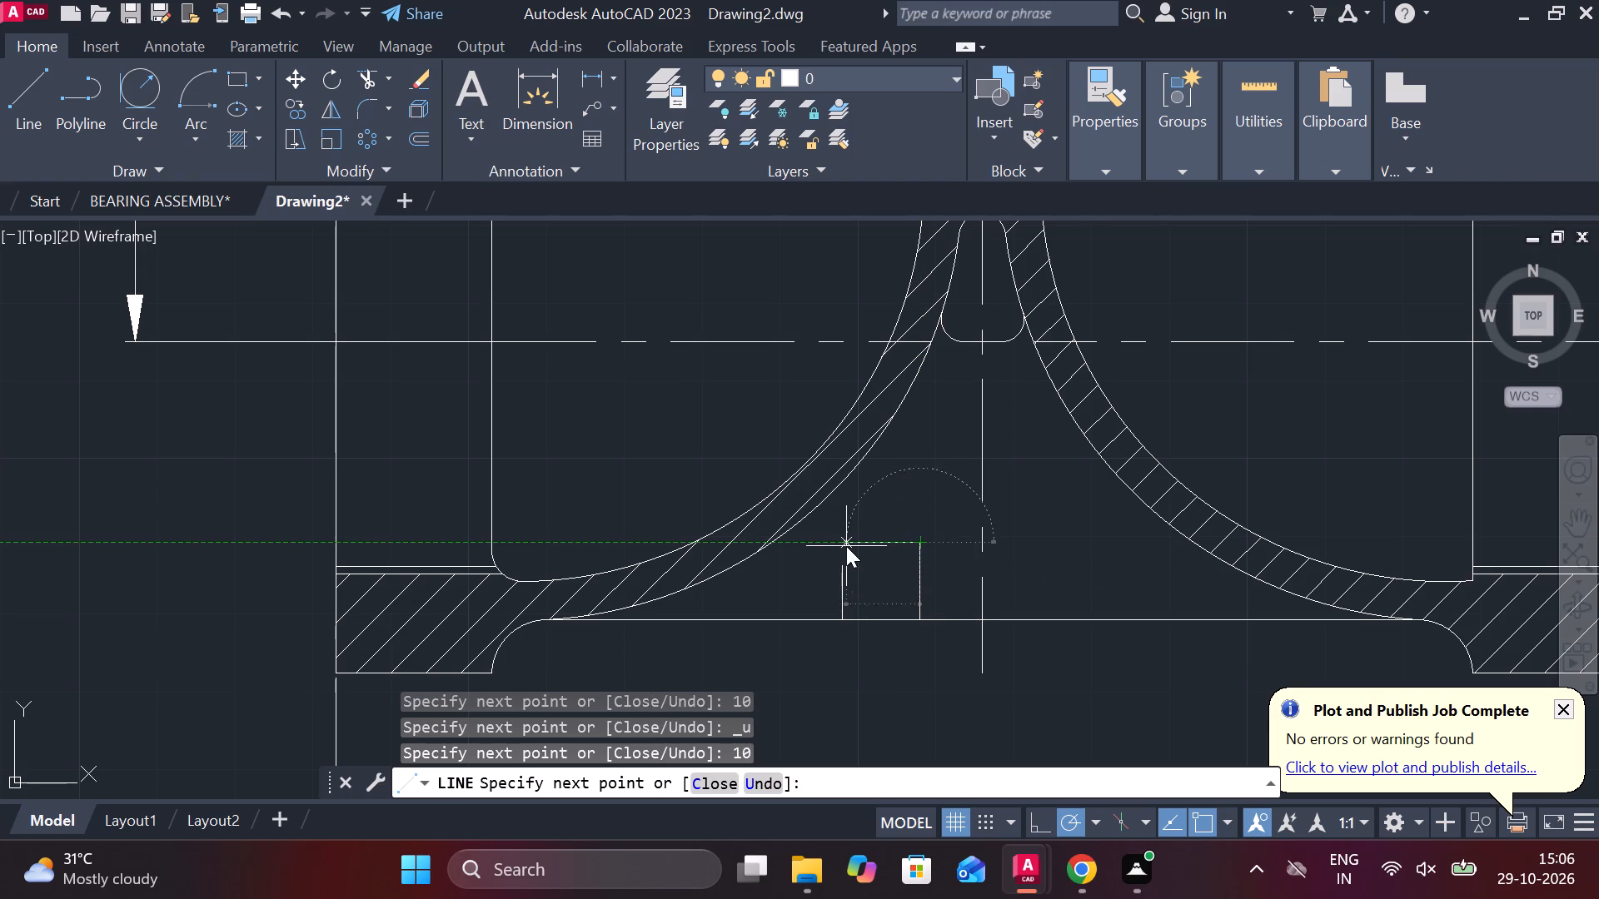
pyautogui.click(847, 571)
pyautogui.press('Escape')
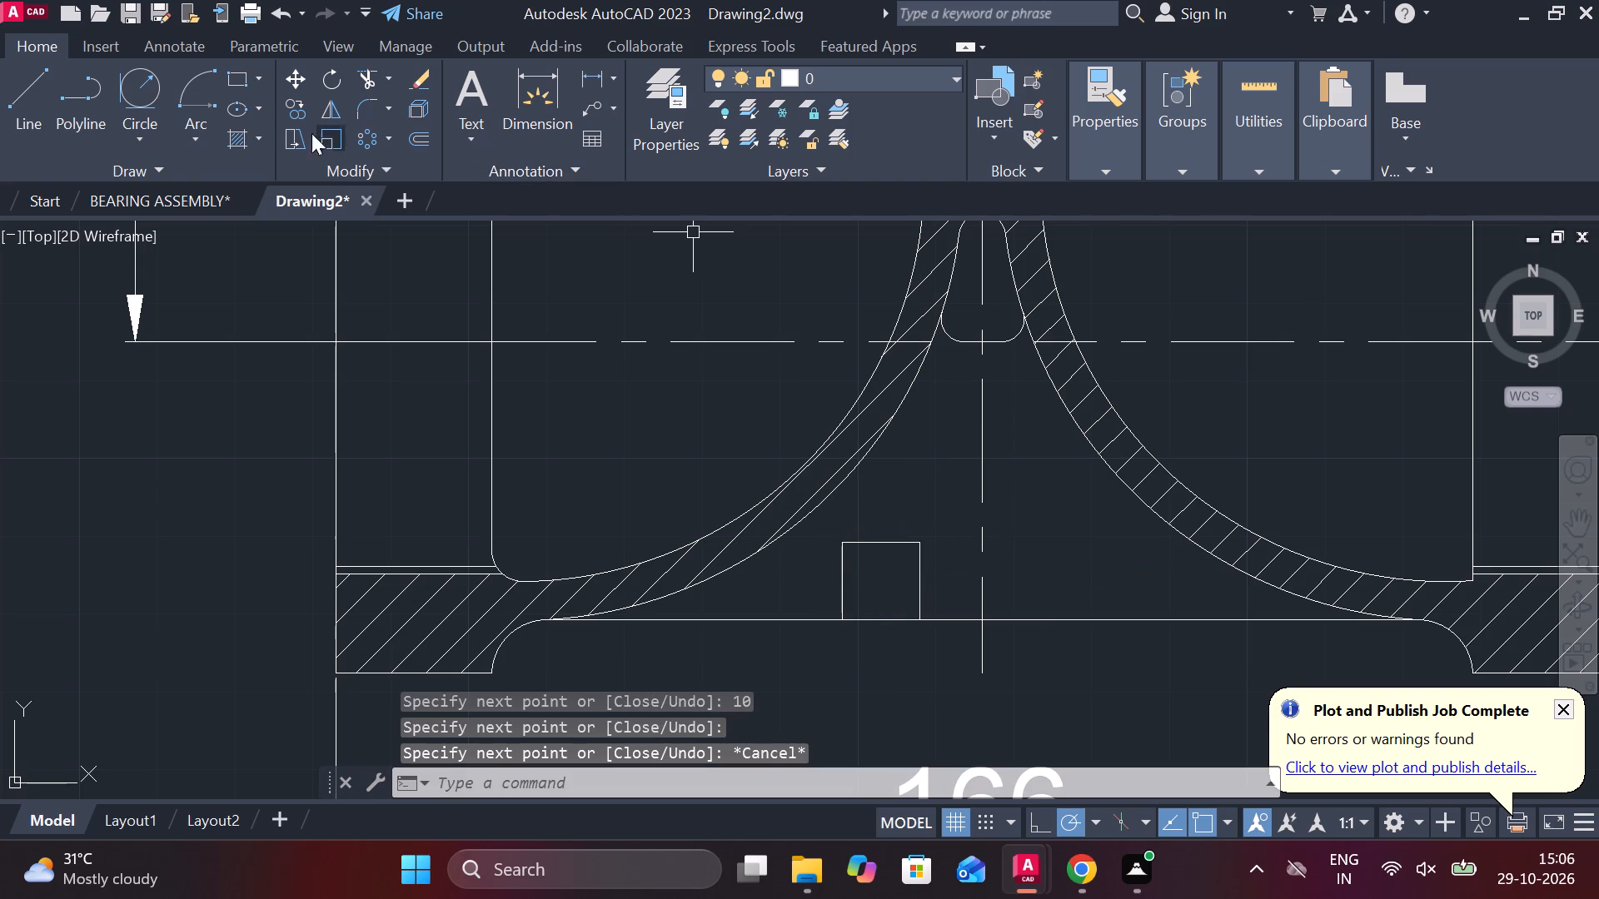
# Fill the small square at the bottom of the valve body with cross-hatching.
pyautogui.click(227, 139)
pyautogui.click(879, 582)
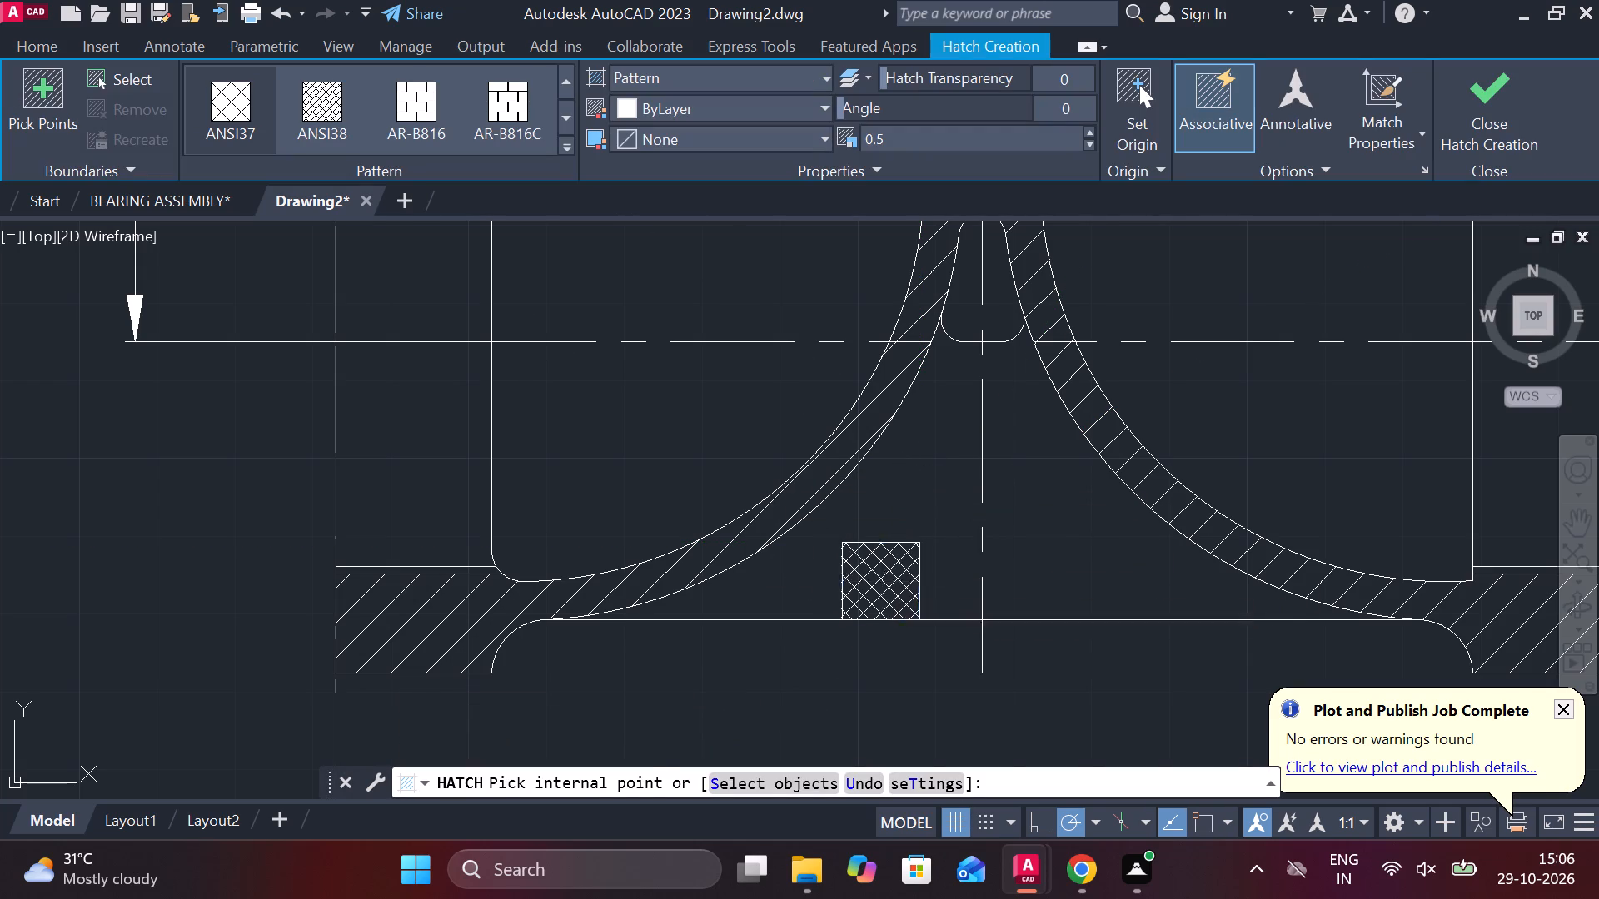
pyautogui.click(1486, 111)
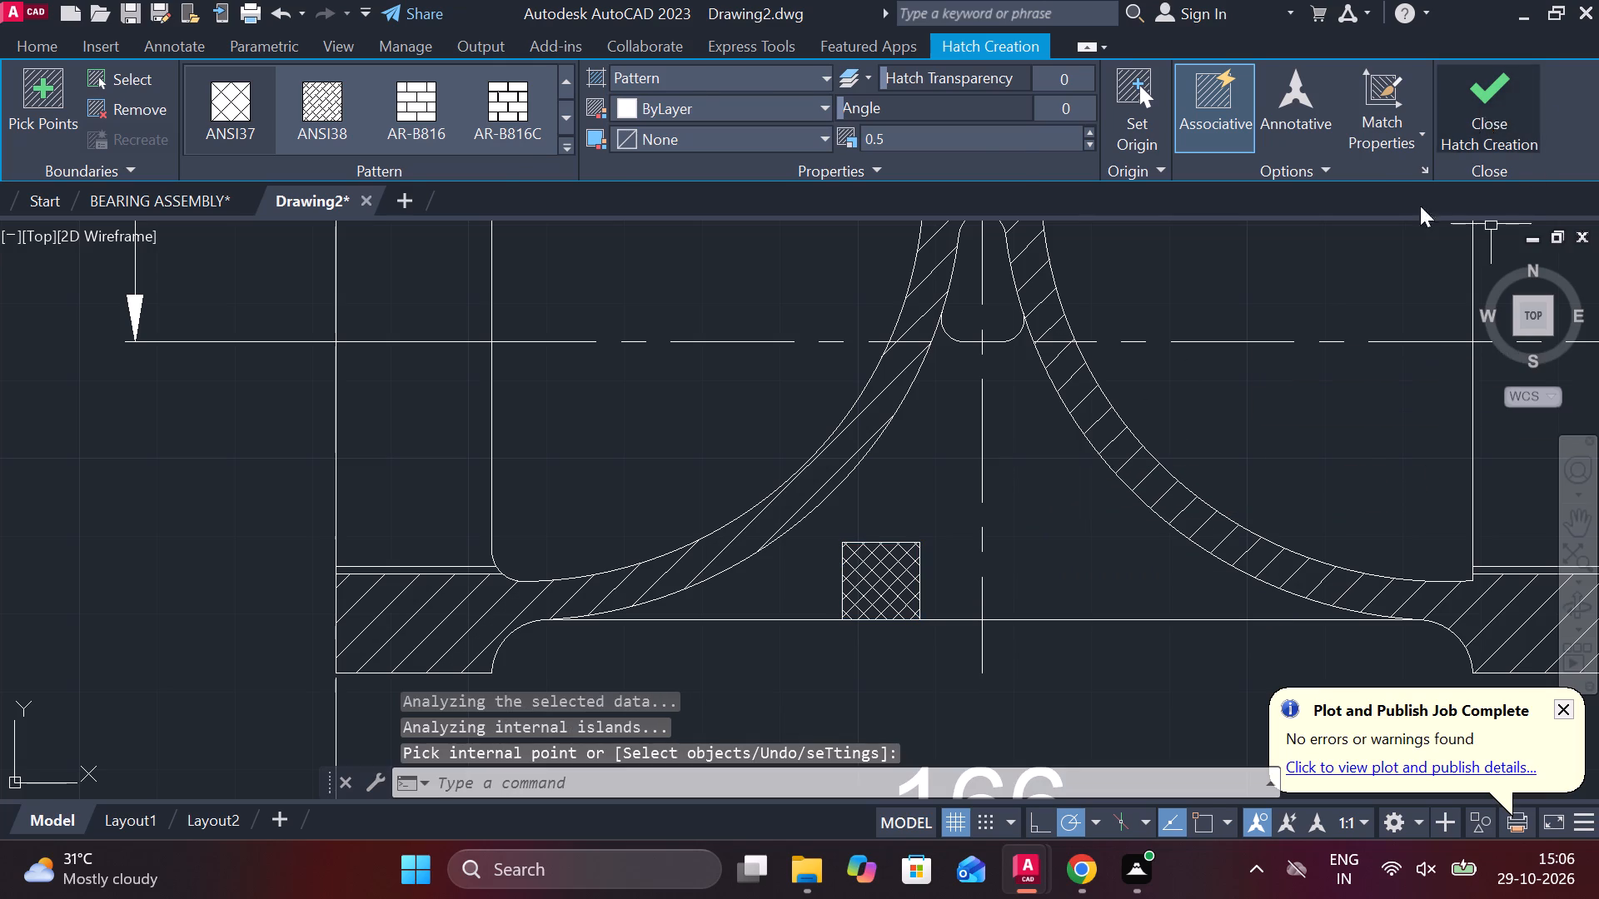
# Erase the top edge line of the cross-hatched square in the lower valve body.
pyautogui.scroll(-2, 1094, 440)
pyautogui.scroll(1, 1093, 477)
pyautogui.scroll(1, 1014, 483)
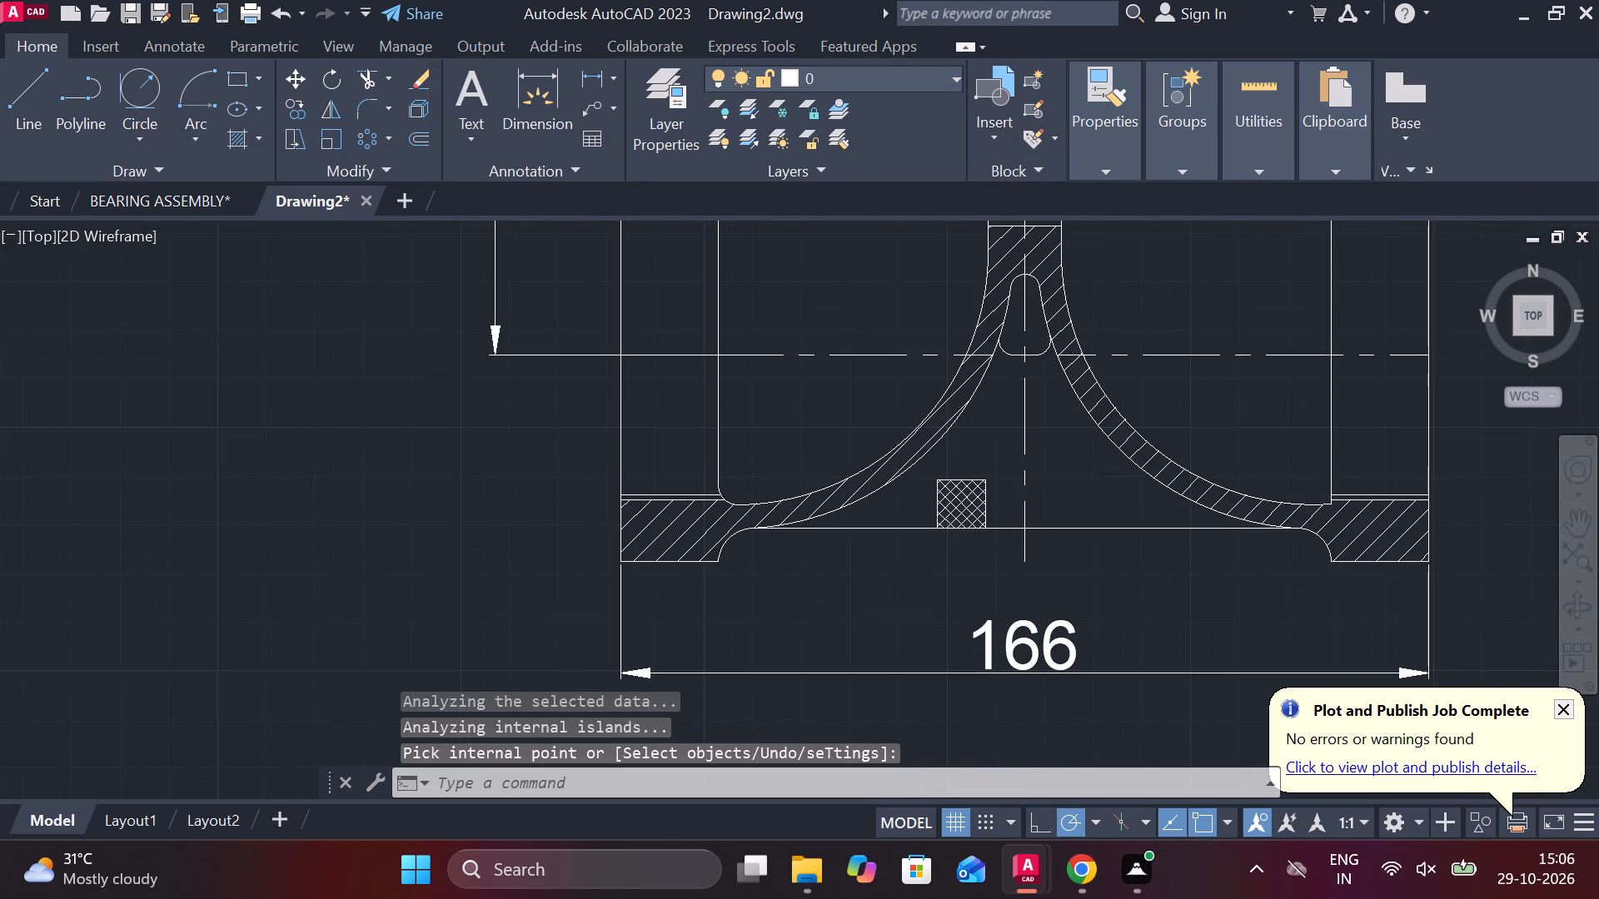
pyautogui.scroll(1, 1014, 483)
pyautogui.click(885, 478)
pyautogui.write('E')
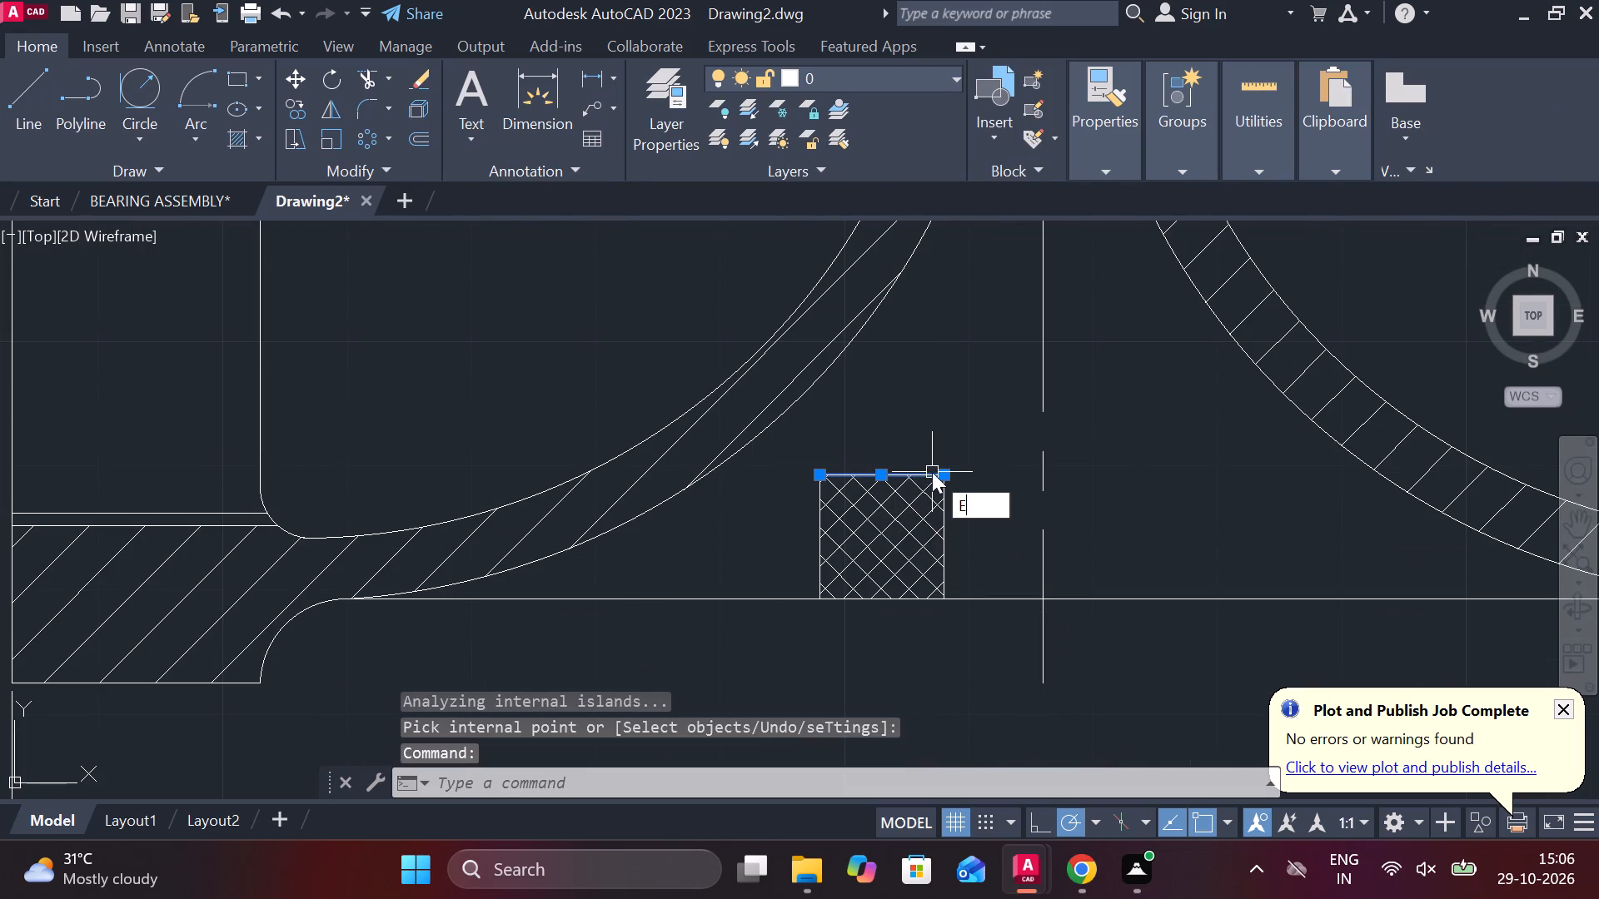
pyautogui.press('space')
# Add a multileader from the small pin circle in the handwheel hub, labelled 6 with text height 8, landing above the wheel.
pyautogui.scroll(-3, 932, 472)
pyautogui.scroll(-1, 1052, 509)
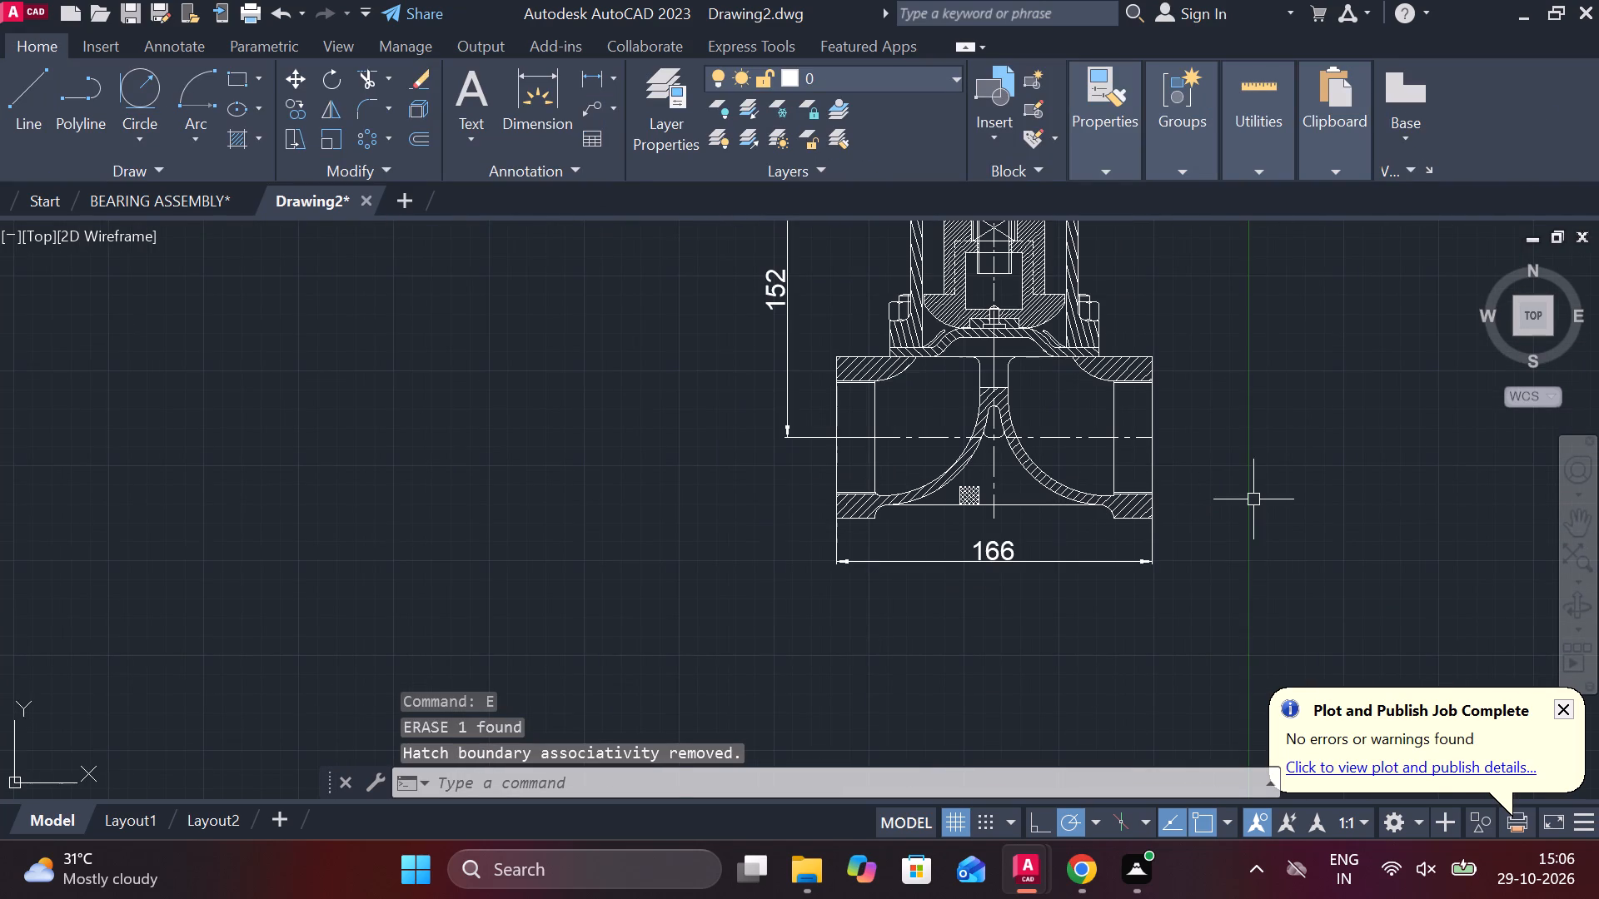
pyautogui.moveTo(1253, 481); pyautogui.dragTo(1052, 591, button='middle')
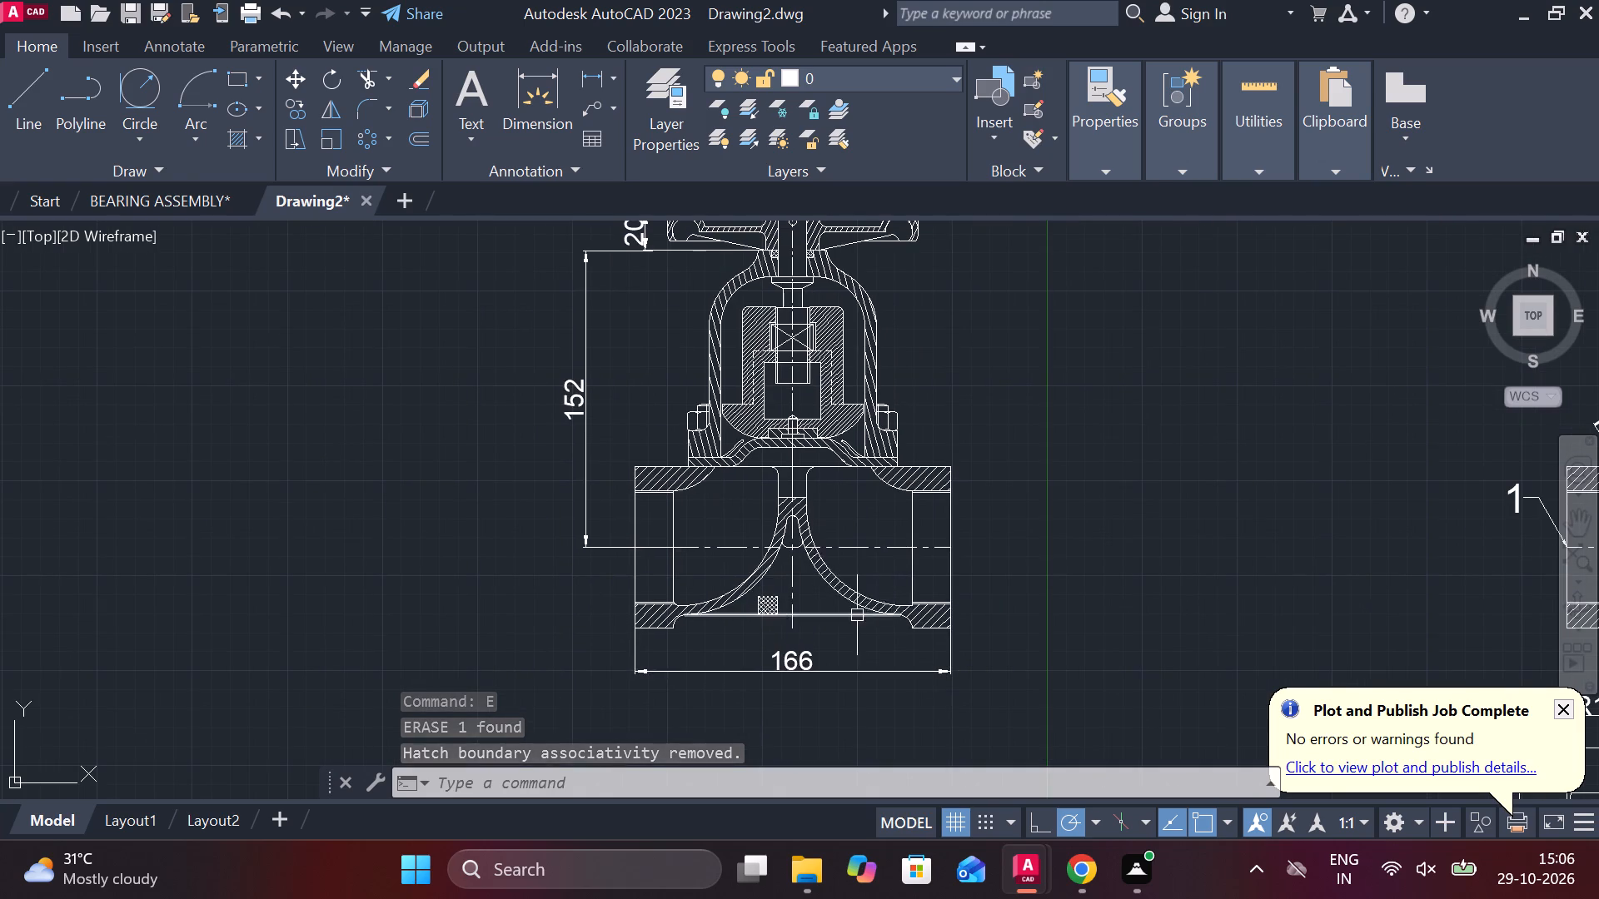
pyautogui.moveTo(1097, 437); pyautogui.dragTo(993, 499, button='middle')
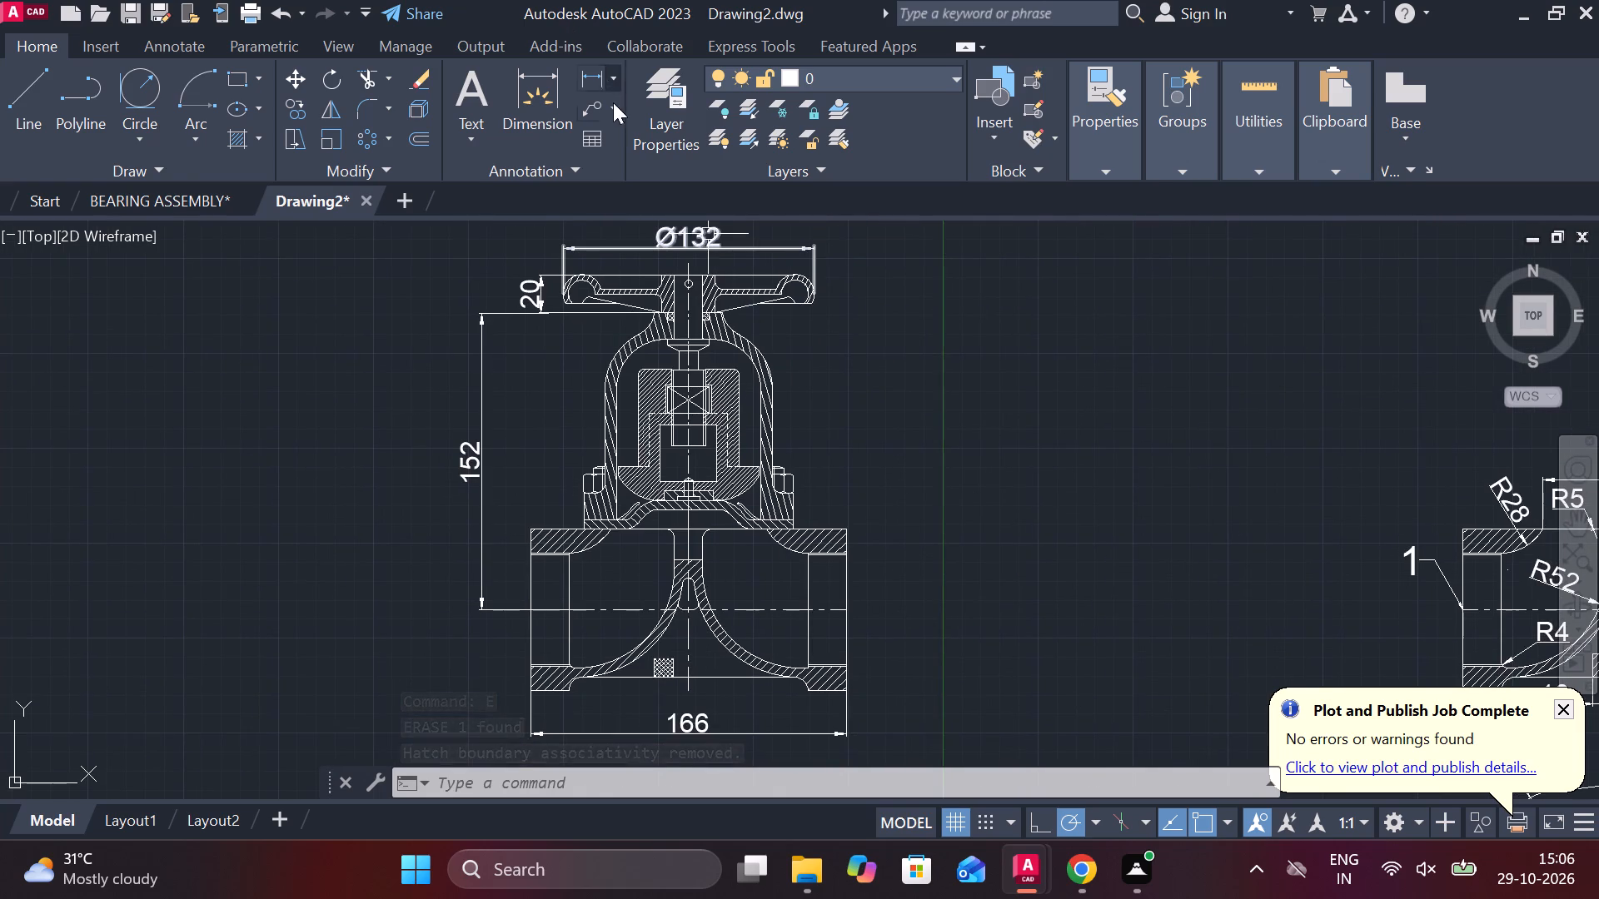
pyautogui.click(596, 107)
pyautogui.moveTo(824, 331); pyautogui.dragTo(896, 455, button='middle')
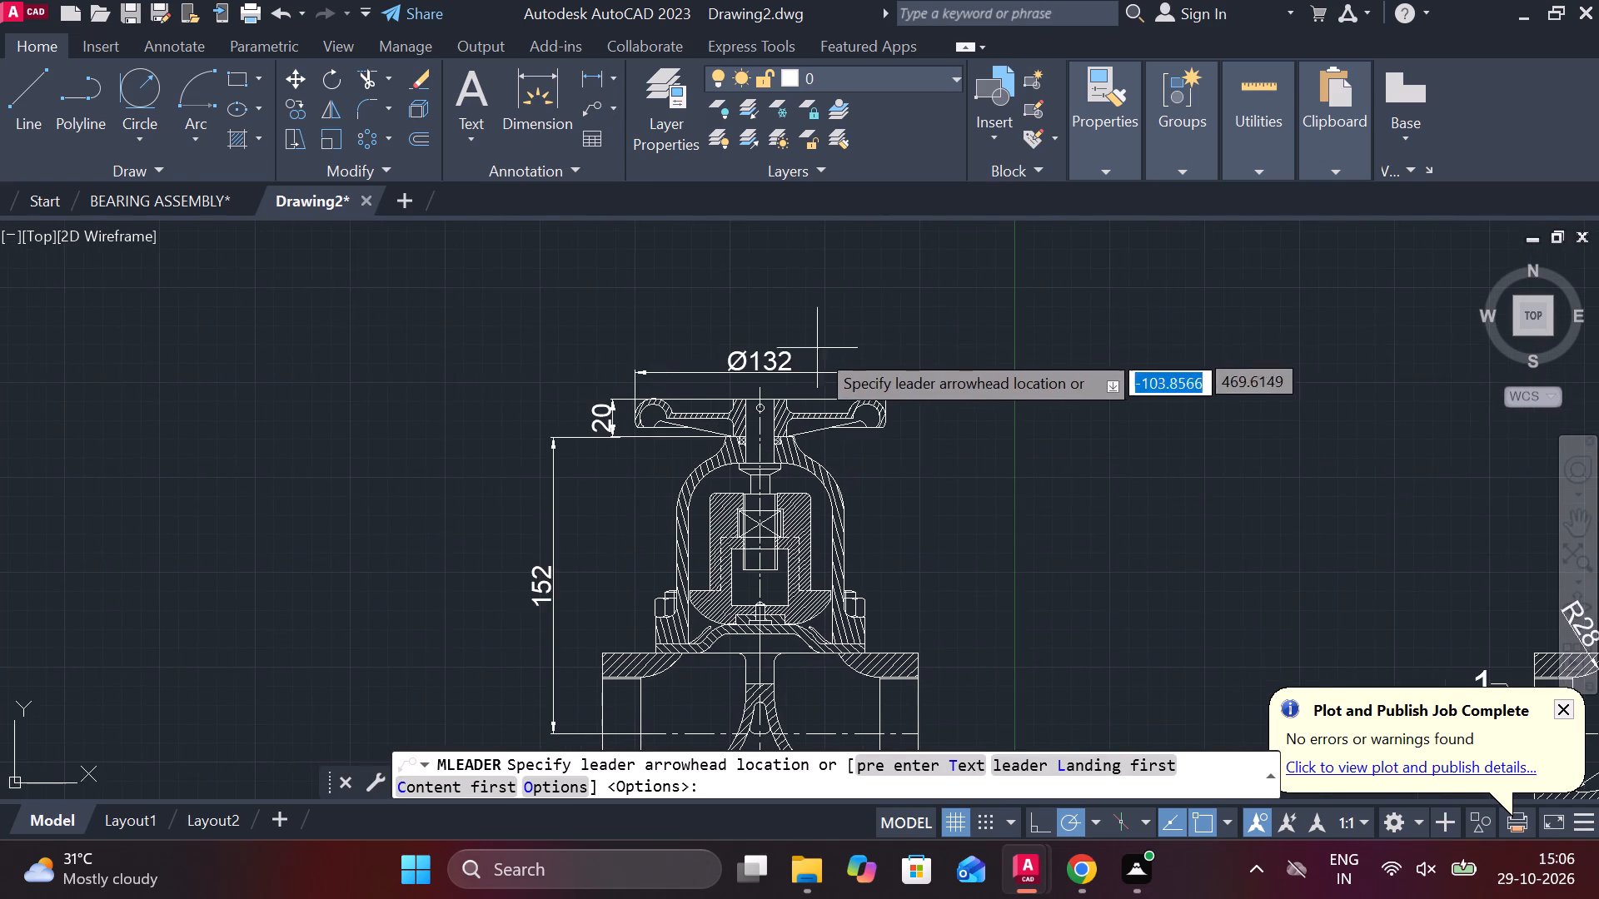
pyautogui.scroll(2, 819, 357)
pyautogui.click(687, 484)
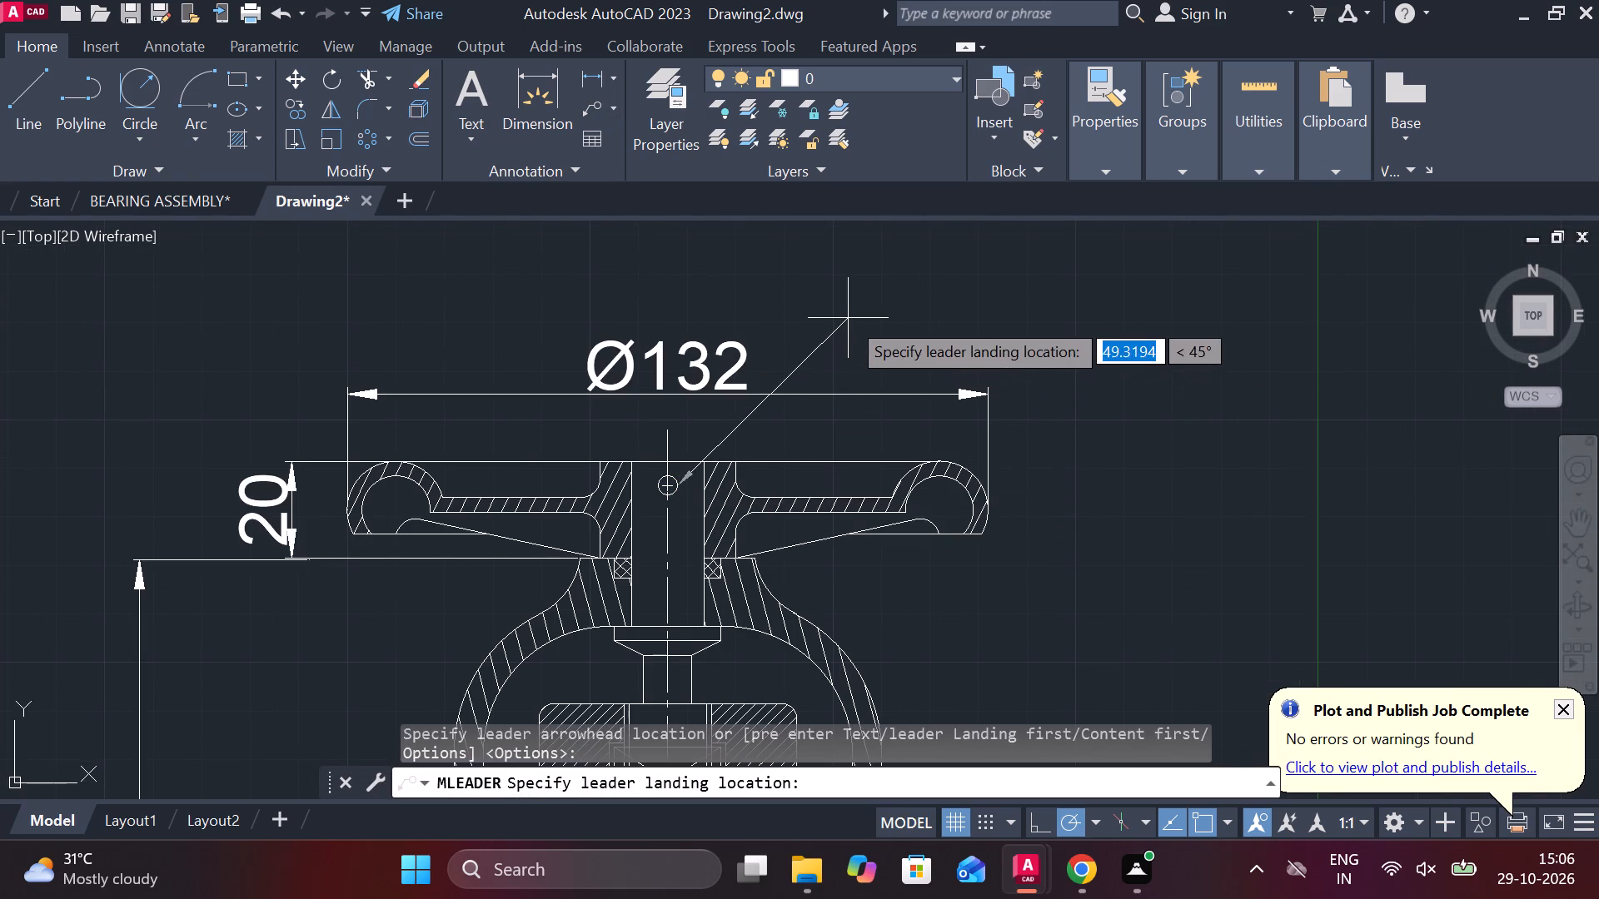
pyautogui.click(848, 318)
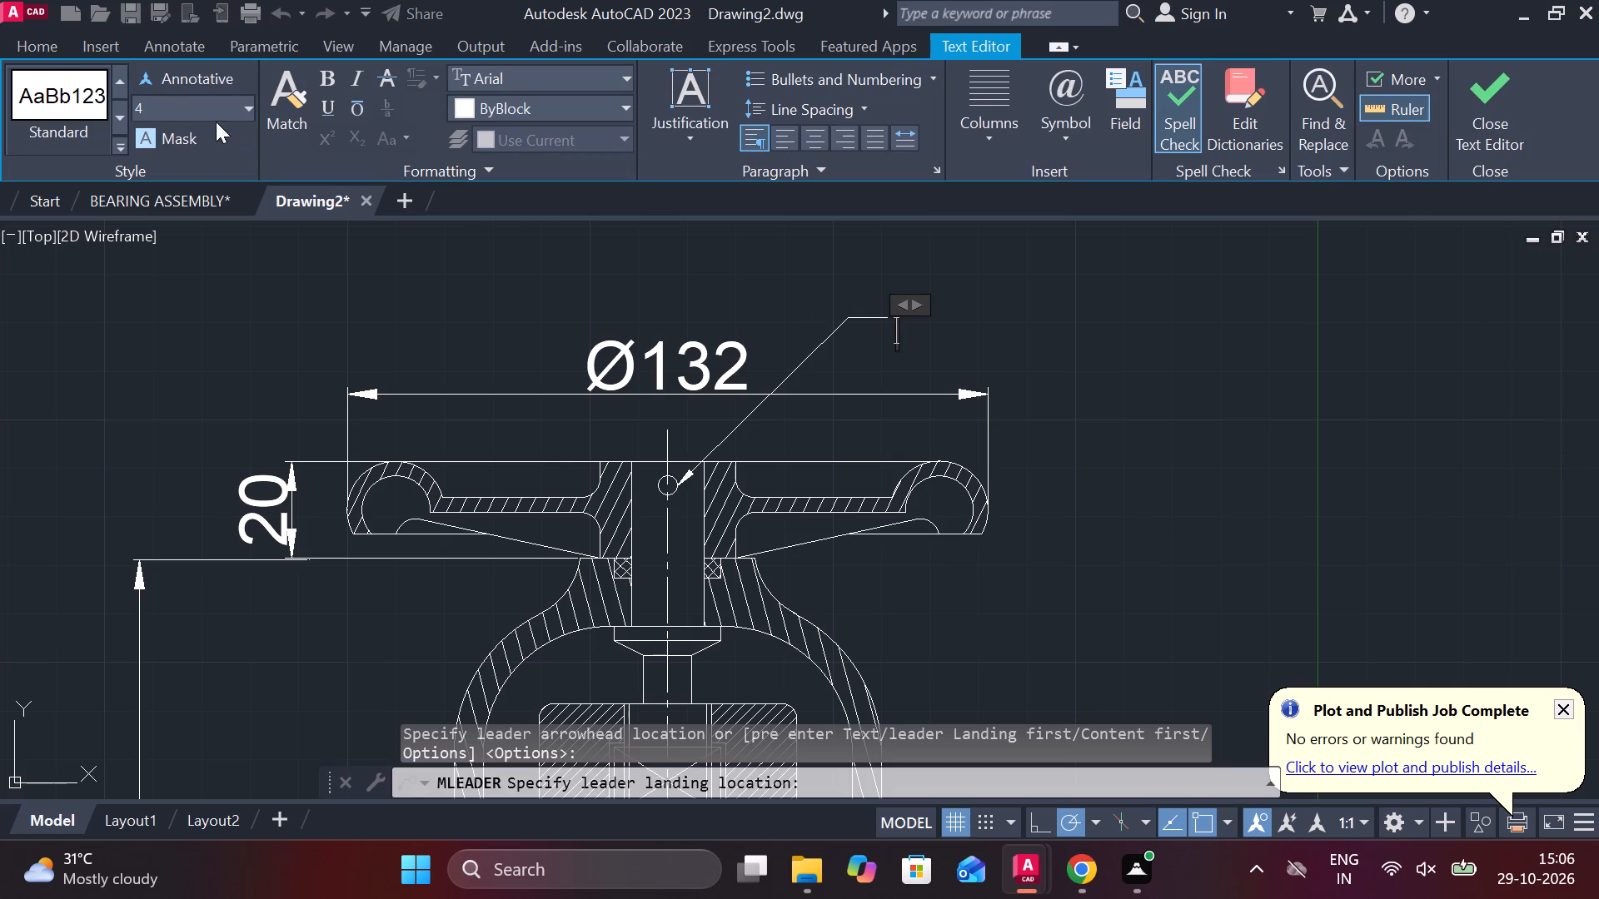
pyautogui.click(185, 99)
pyautogui.press('8')
pyautogui.press('Return')
pyautogui.press('6')
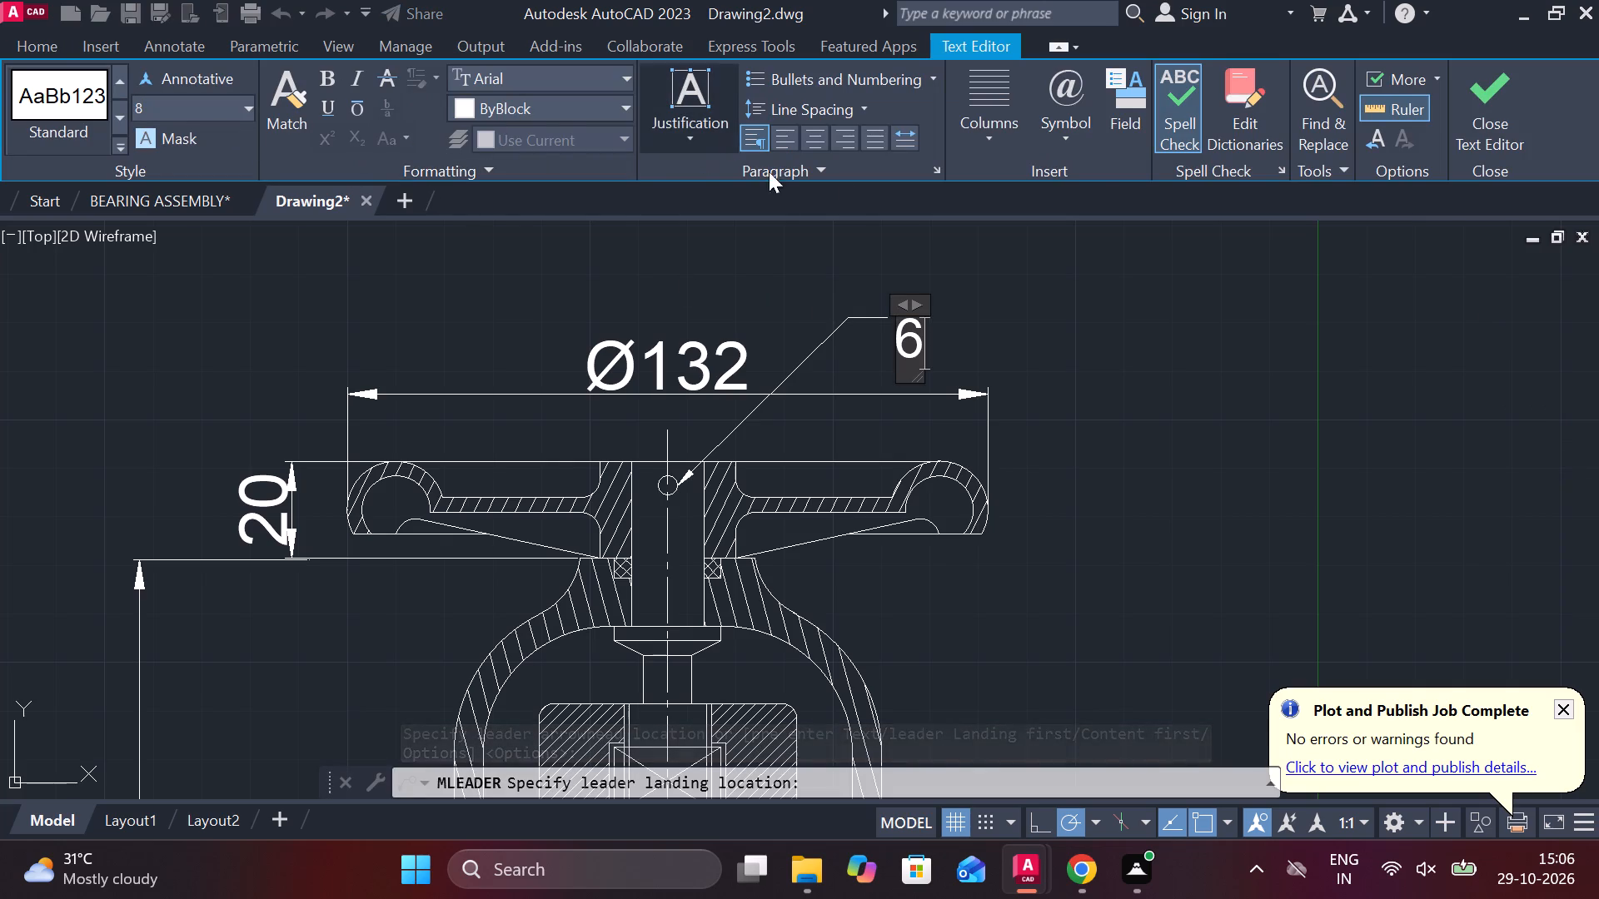
pyautogui.click(1469, 107)
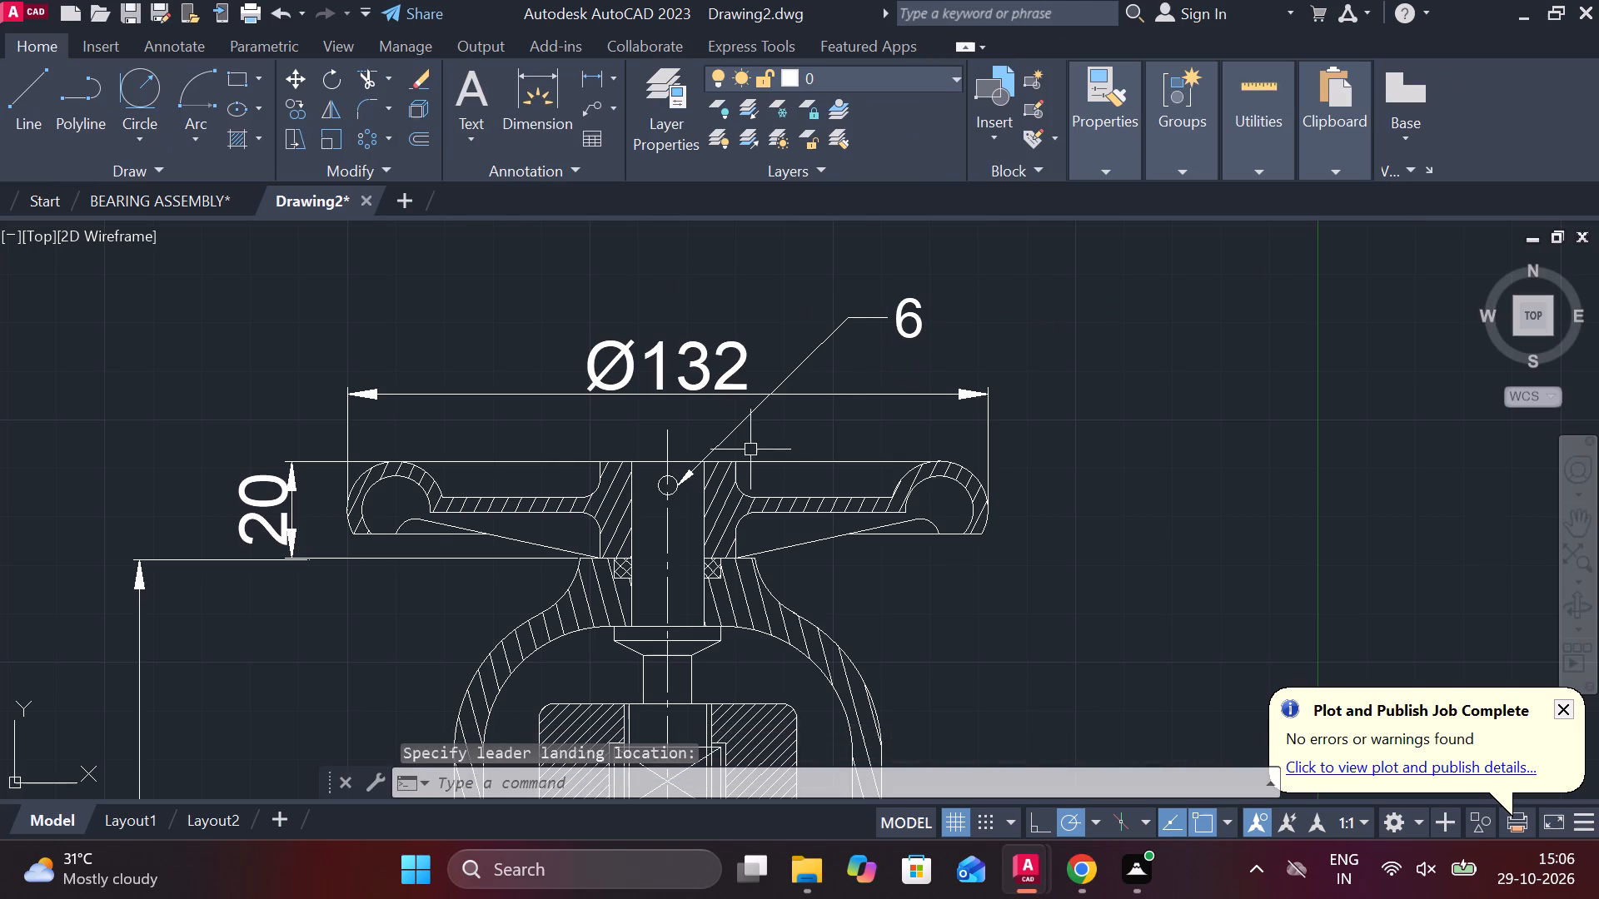
# Add a multileader from the top of the handwheel's left rim, labelled 5 with text height 8, landing up and to the left.
pyautogui.click(590, 112)
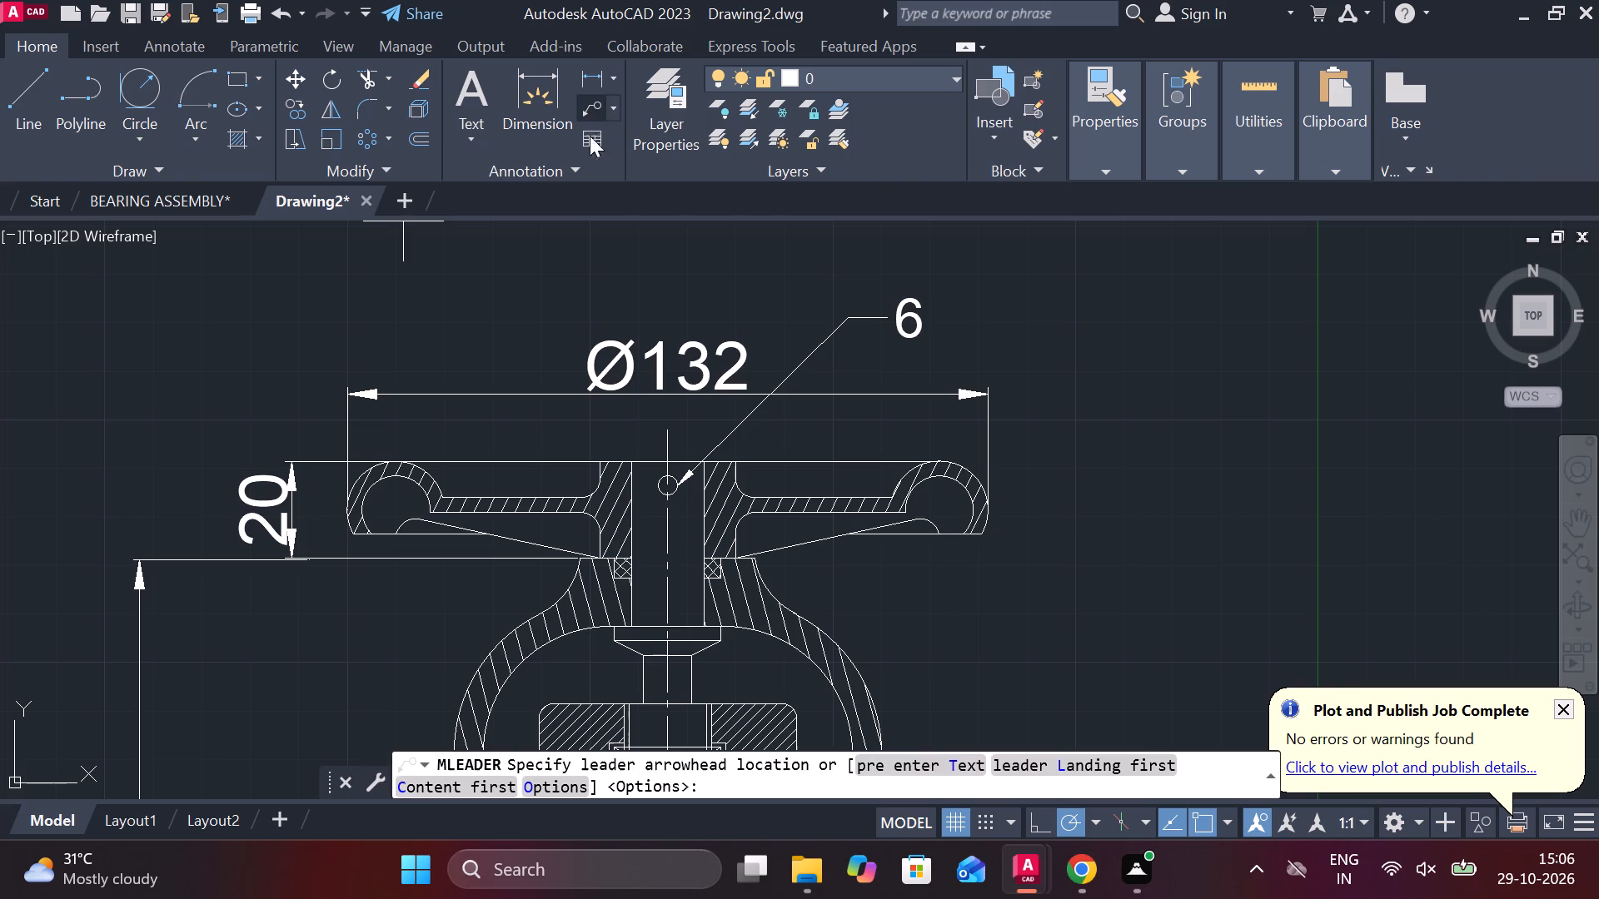
pyautogui.click(391, 453)
pyautogui.moveTo(366, 417); pyautogui.dragTo(534, 440, button='middle')
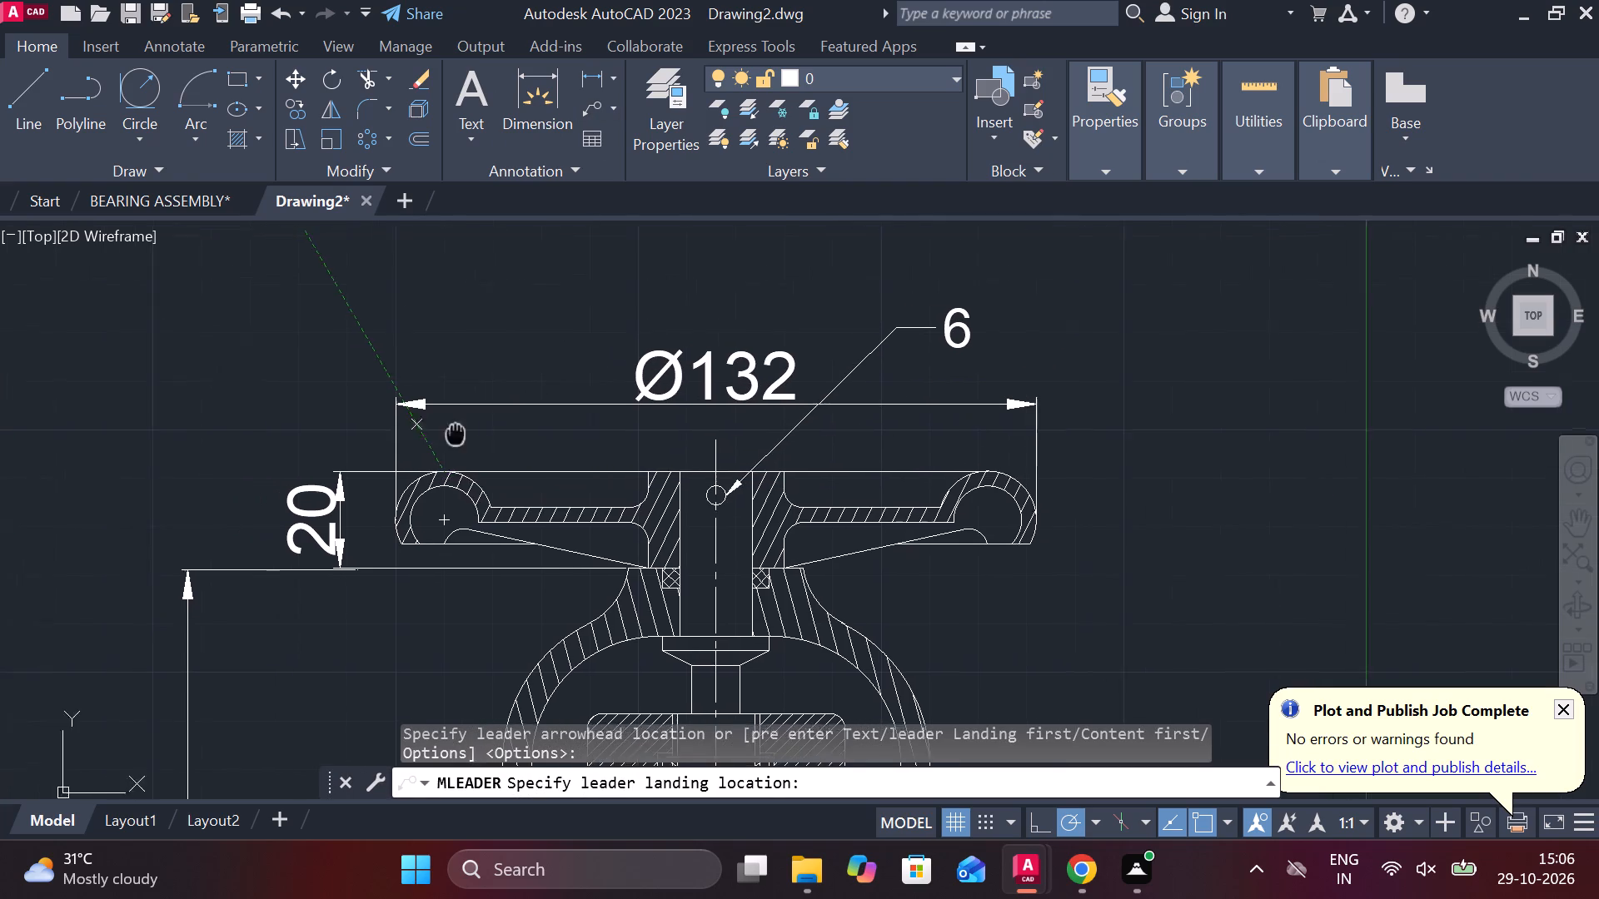
pyautogui.moveTo(534, 440); pyautogui.dragTo(556, 443, button='middle')
pyautogui.click(459, 380)
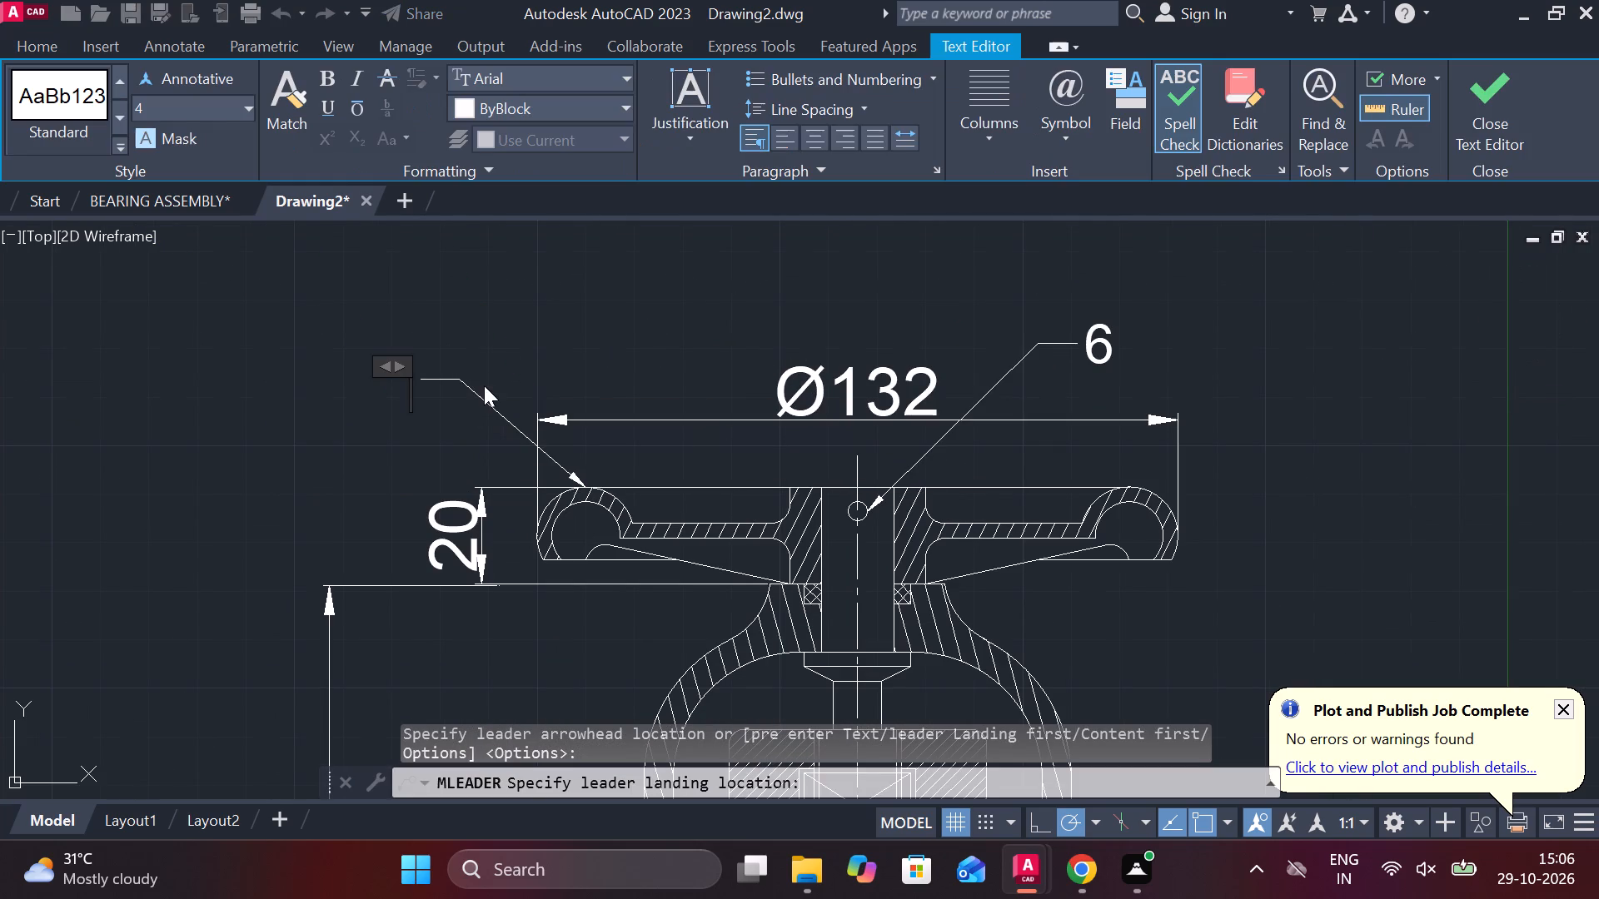
pyautogui.click(185, 104)
pyautogui.press('8')
pyautogui.press('Return')
pyautogui.press('5')
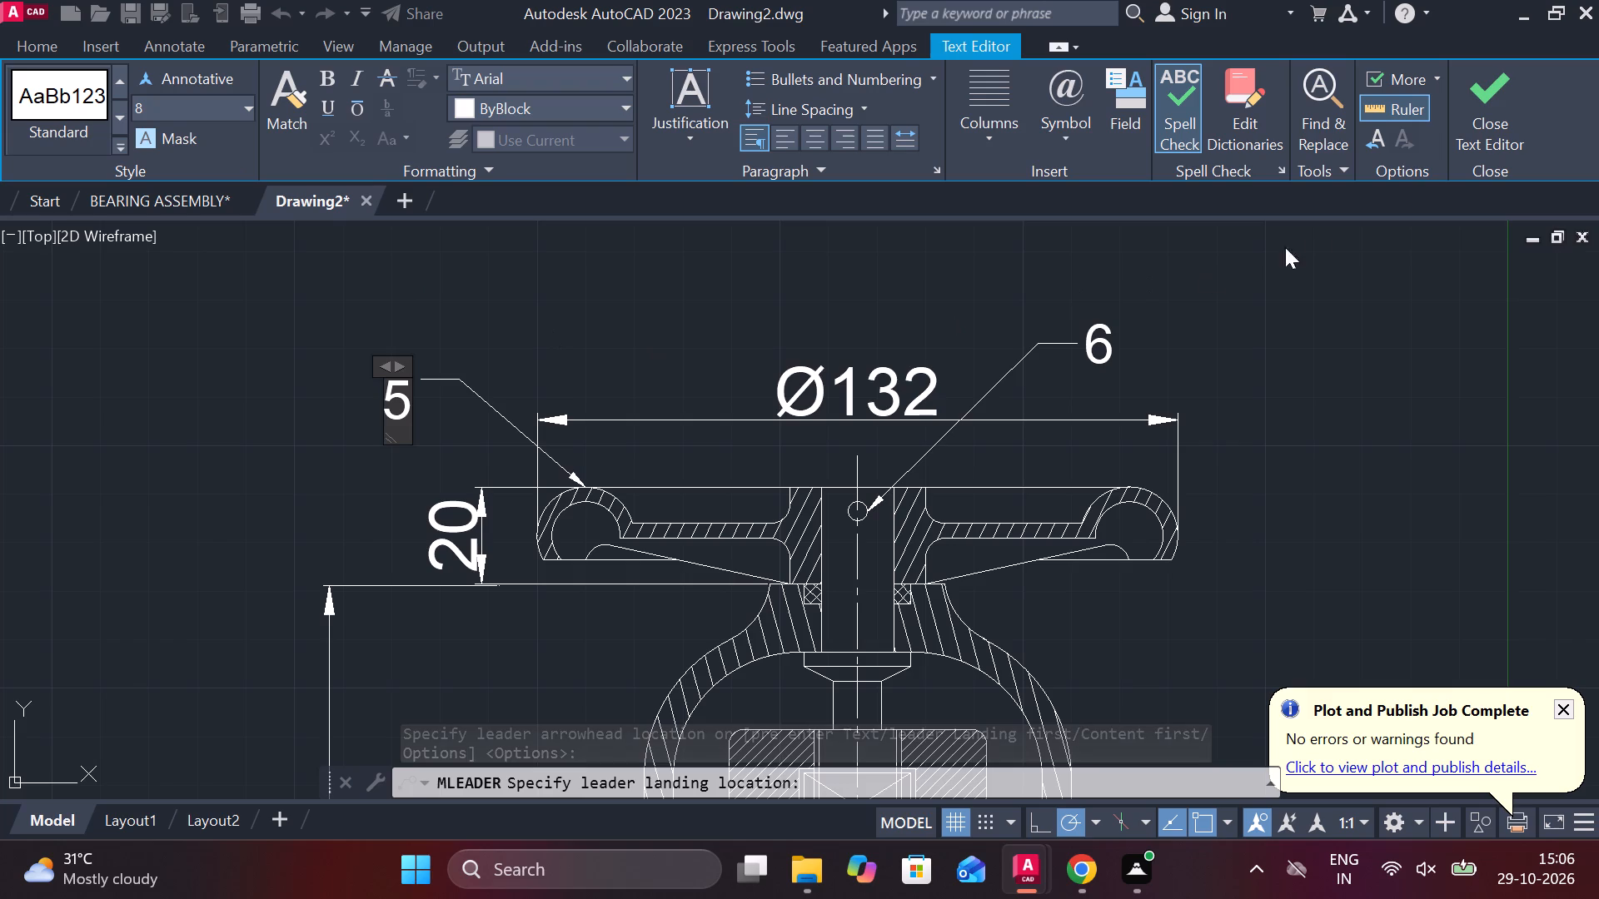
pyautogui.click(1439, 135)
pyautogui.click(1494, 116)
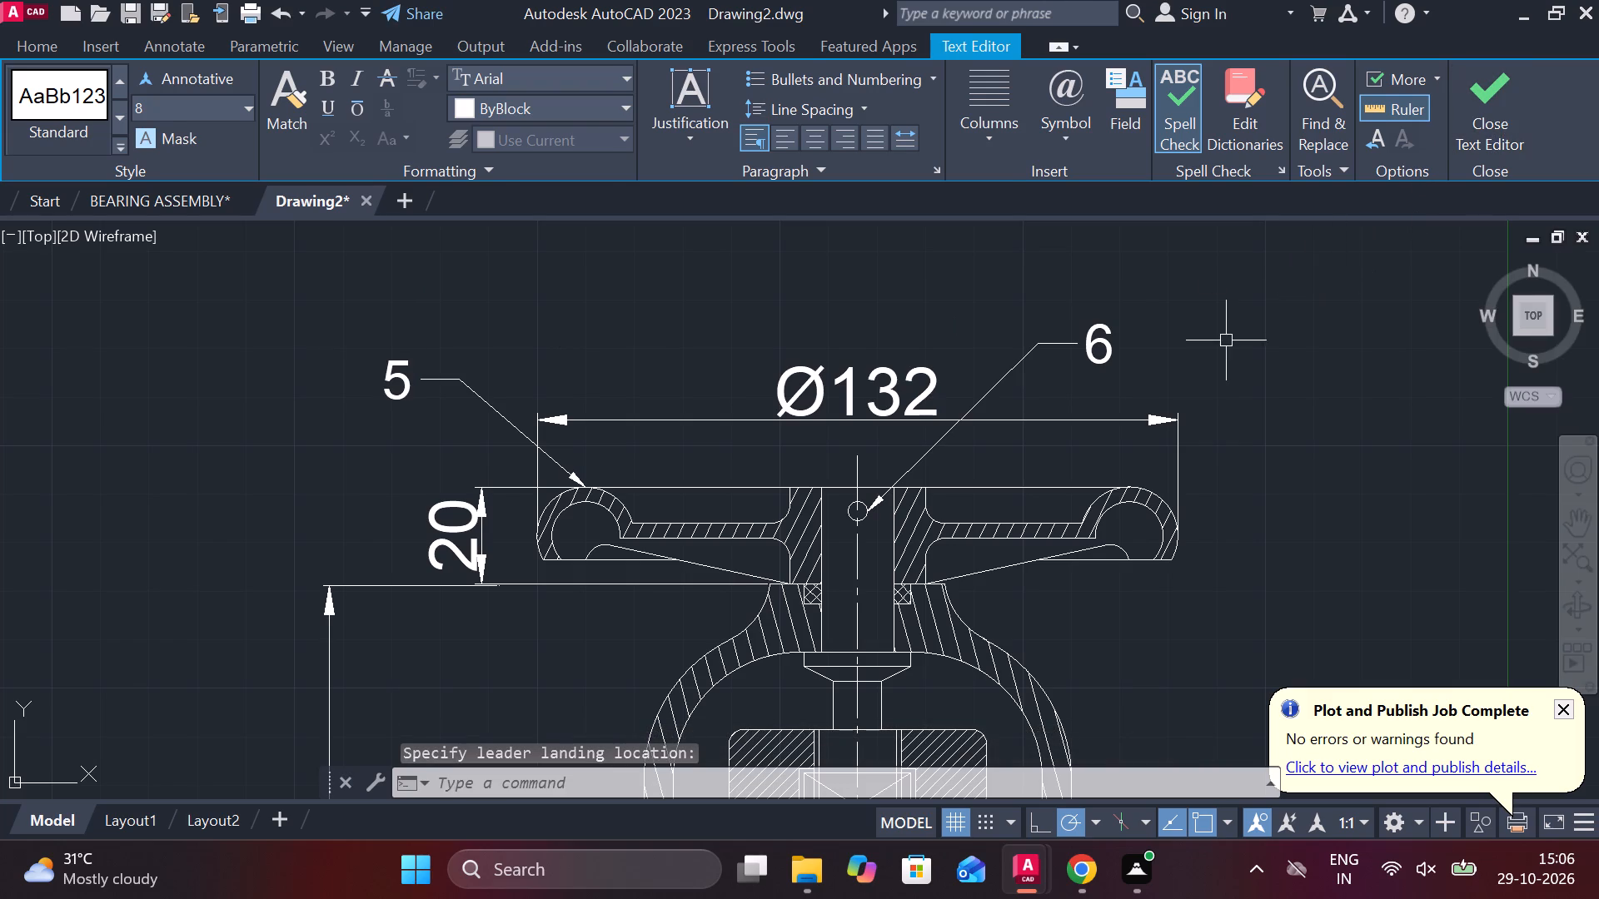
# Add a multileader from the spindle just below the handwheel, labelled 7 with text height 8, landing to the right of the bonnet.
pyautogui.moveTo(1233, 390); pyautogui.dragTo(1093, 370, button='middle')
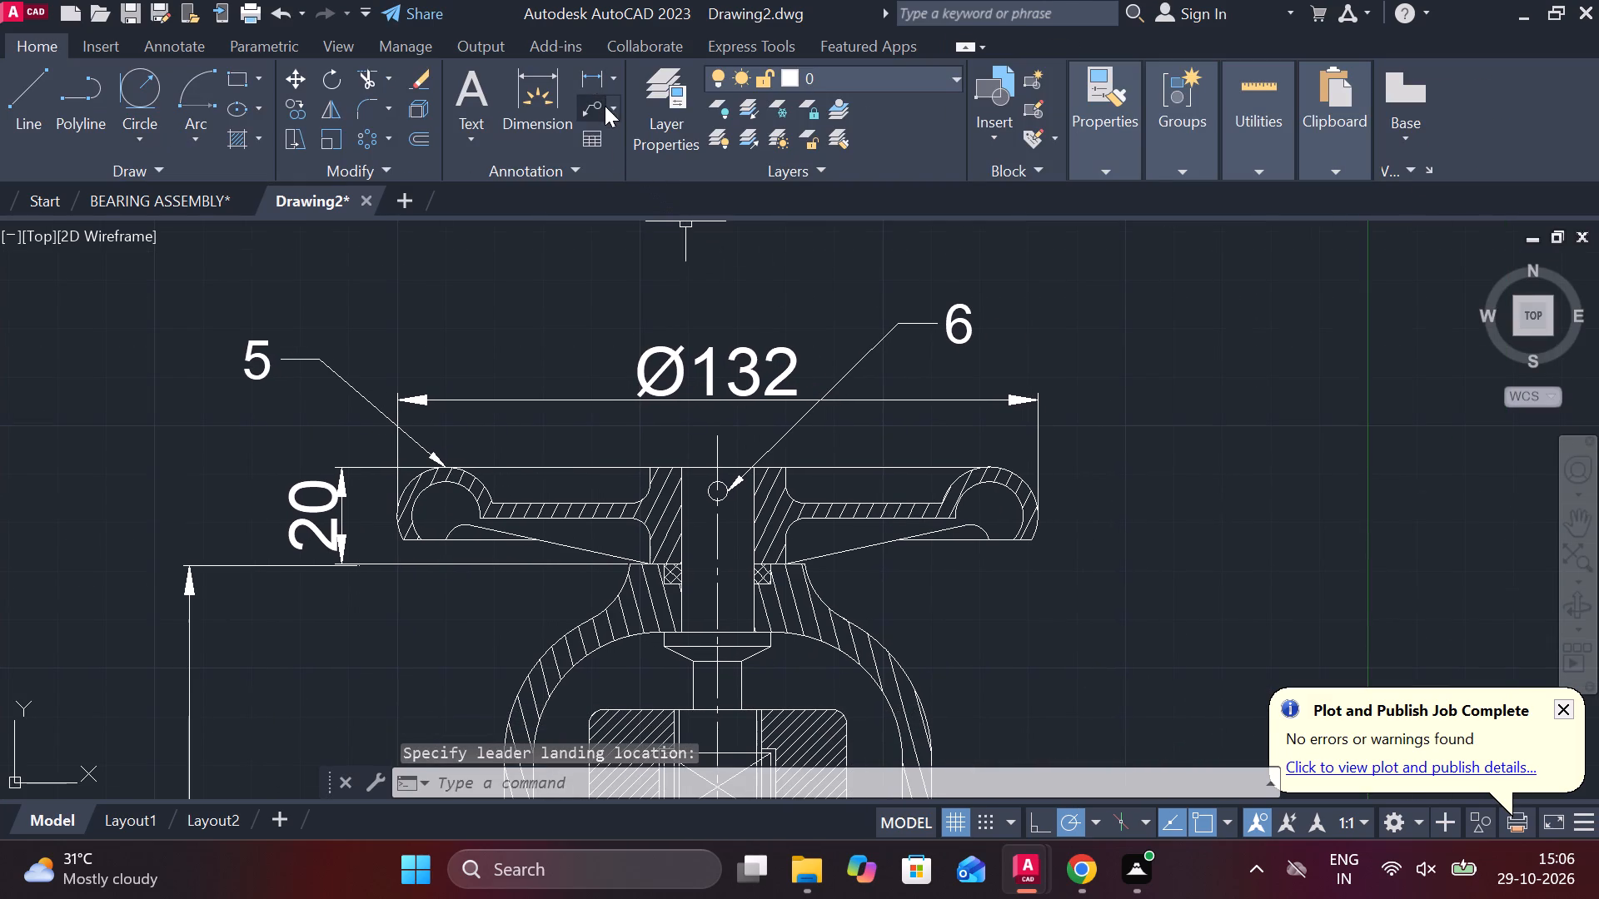
pyautogui.click(601, 106)
pyautogui.scroll(2, 758, 608)
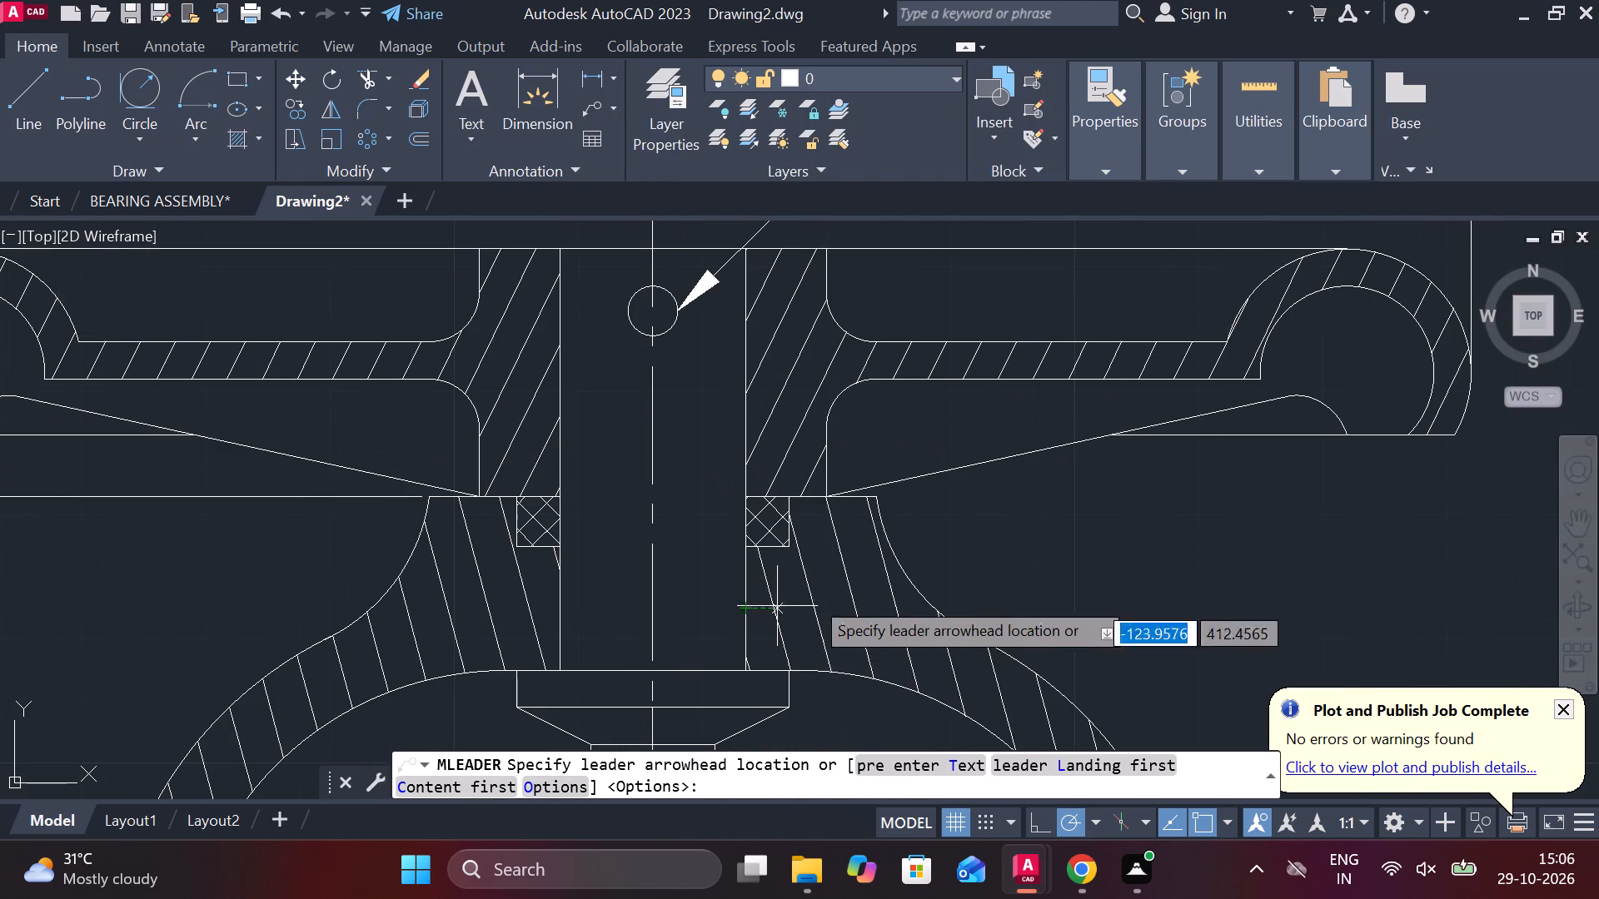
pyautogui.click(708, 618)
pyautogui.click(1174, 542)
pyautogui.moveTo(1229, 540); pyautogui.dragTo(1210, 540, button='middle')
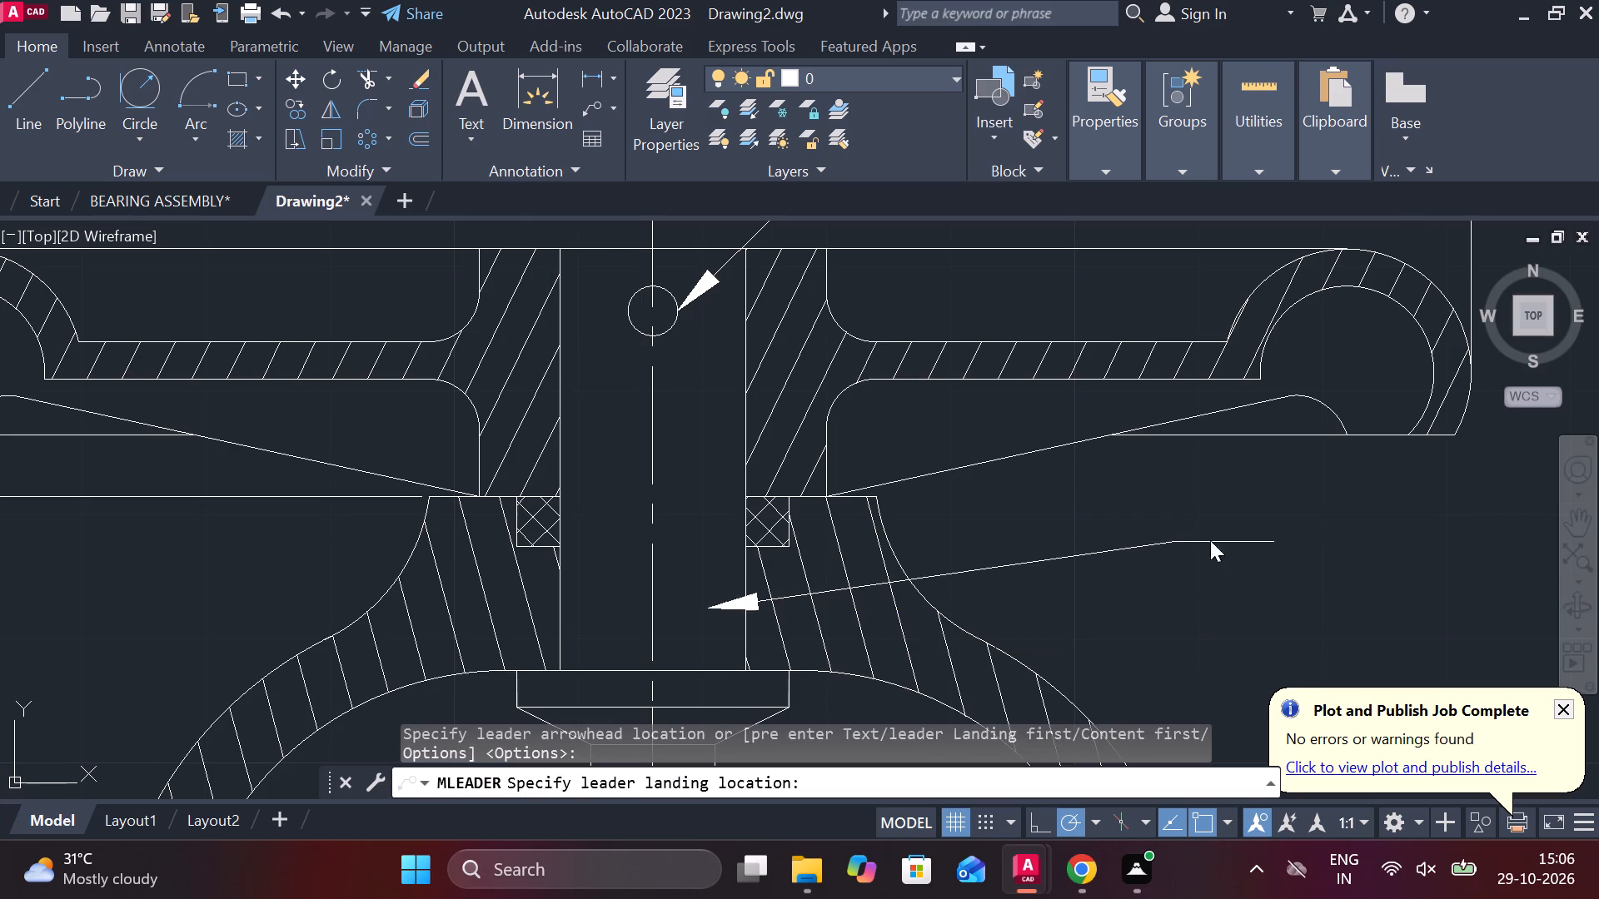
pyautogui.moveTo(1210, 540); pyautogui.dragTo(827, 513, button='middle')
pyautogui.click(201, 101)
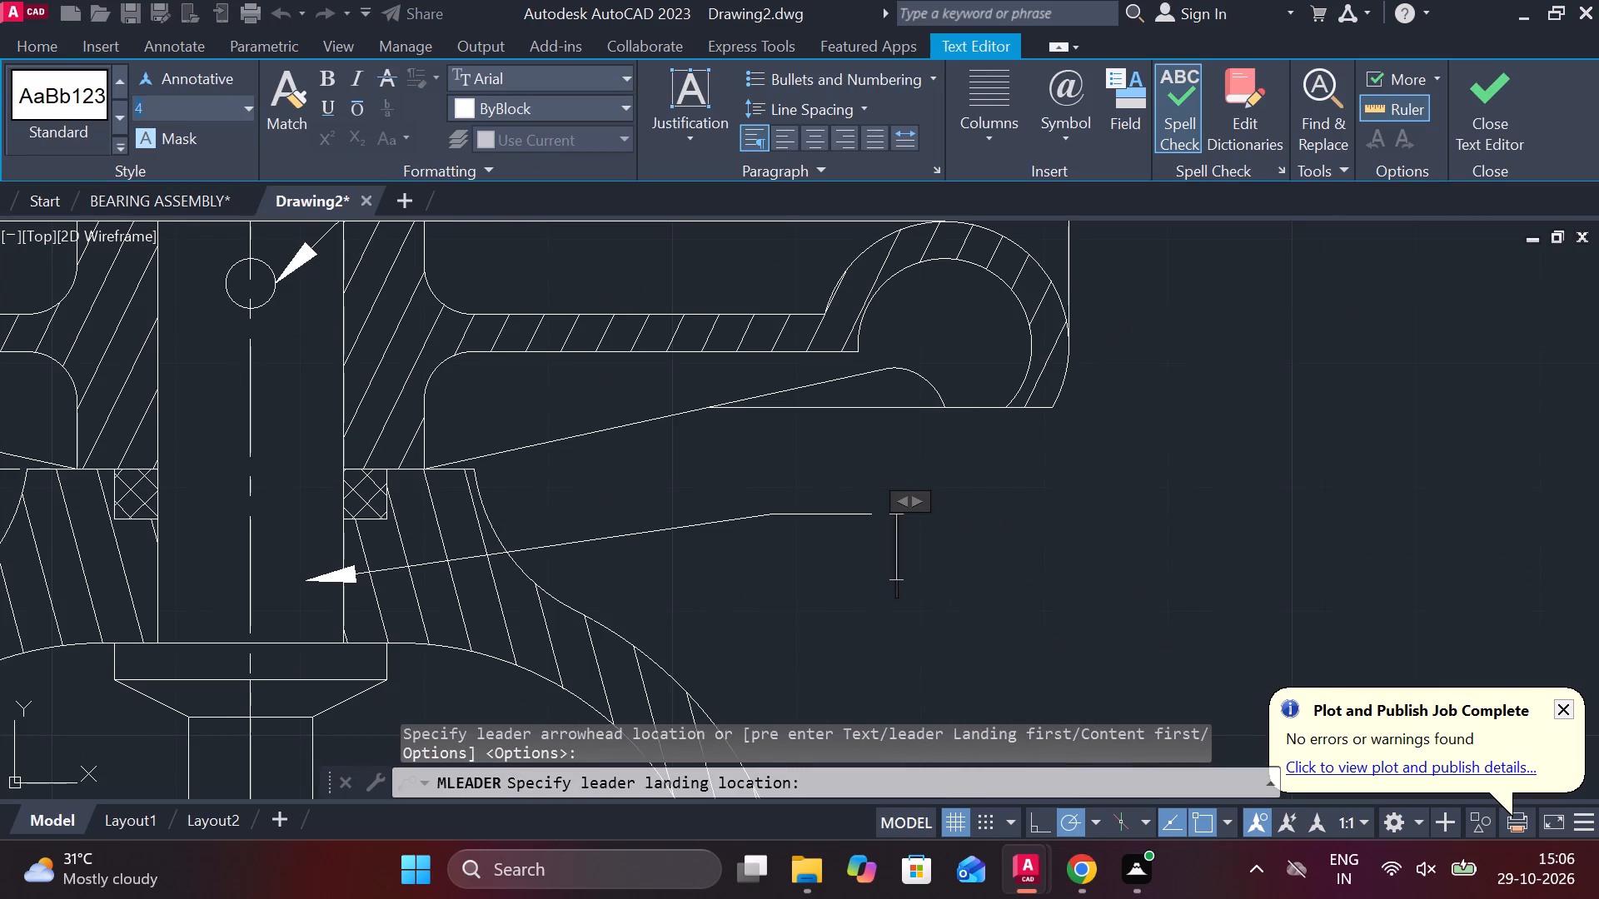
pyautogui.press('8')
pyautogui.press('Return')
pyautogui.press('7')
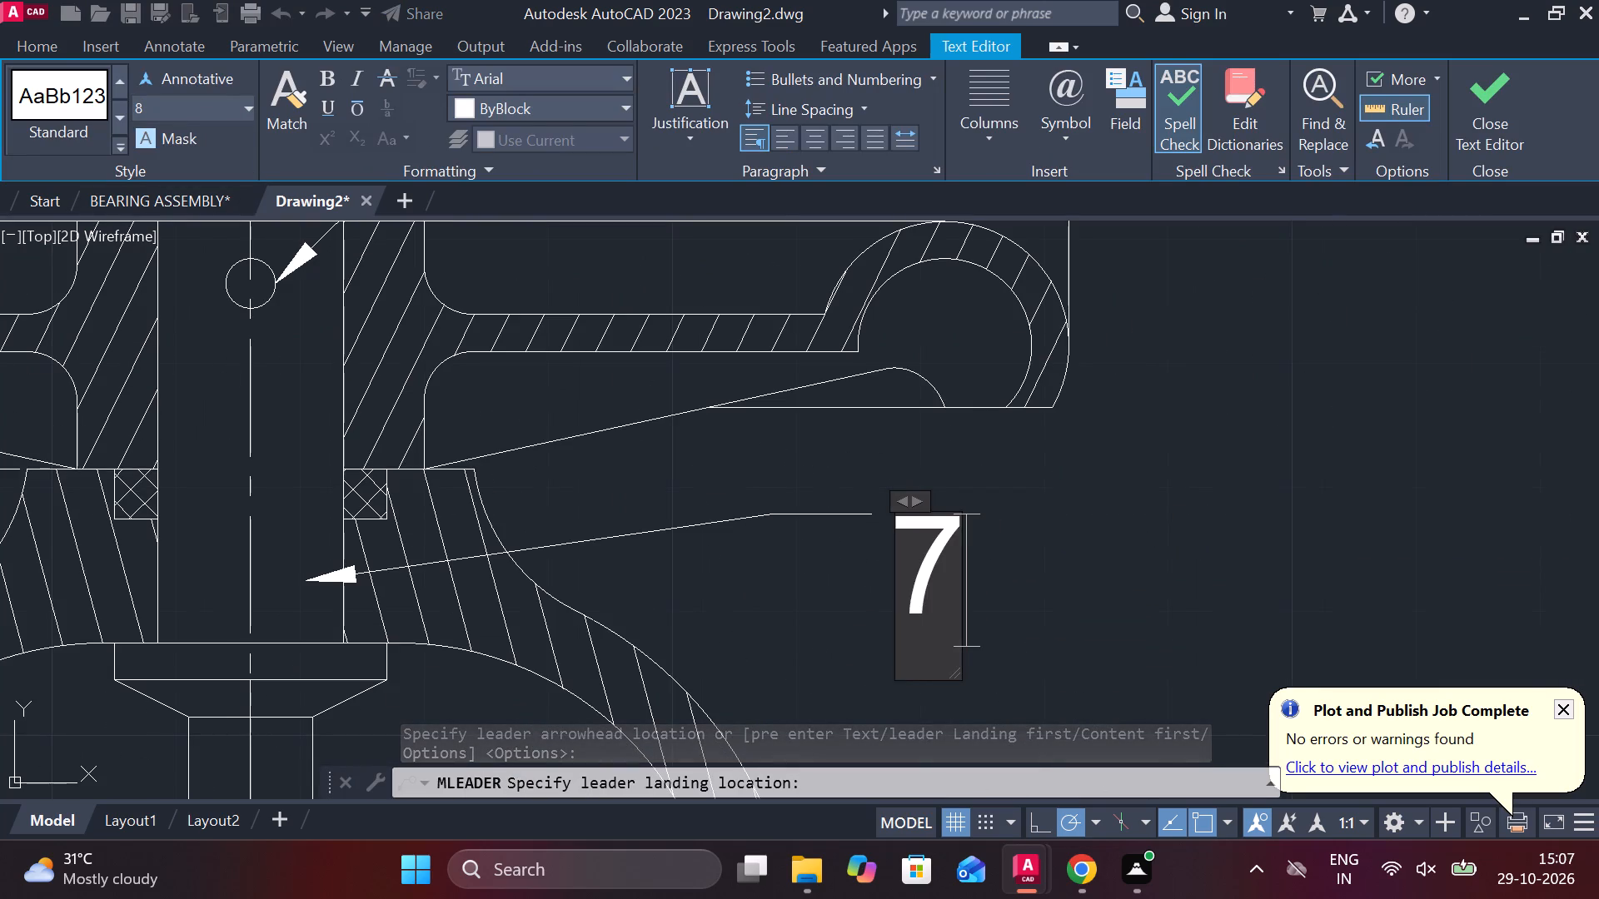
pyautogui.doubleClick(1478, 110)
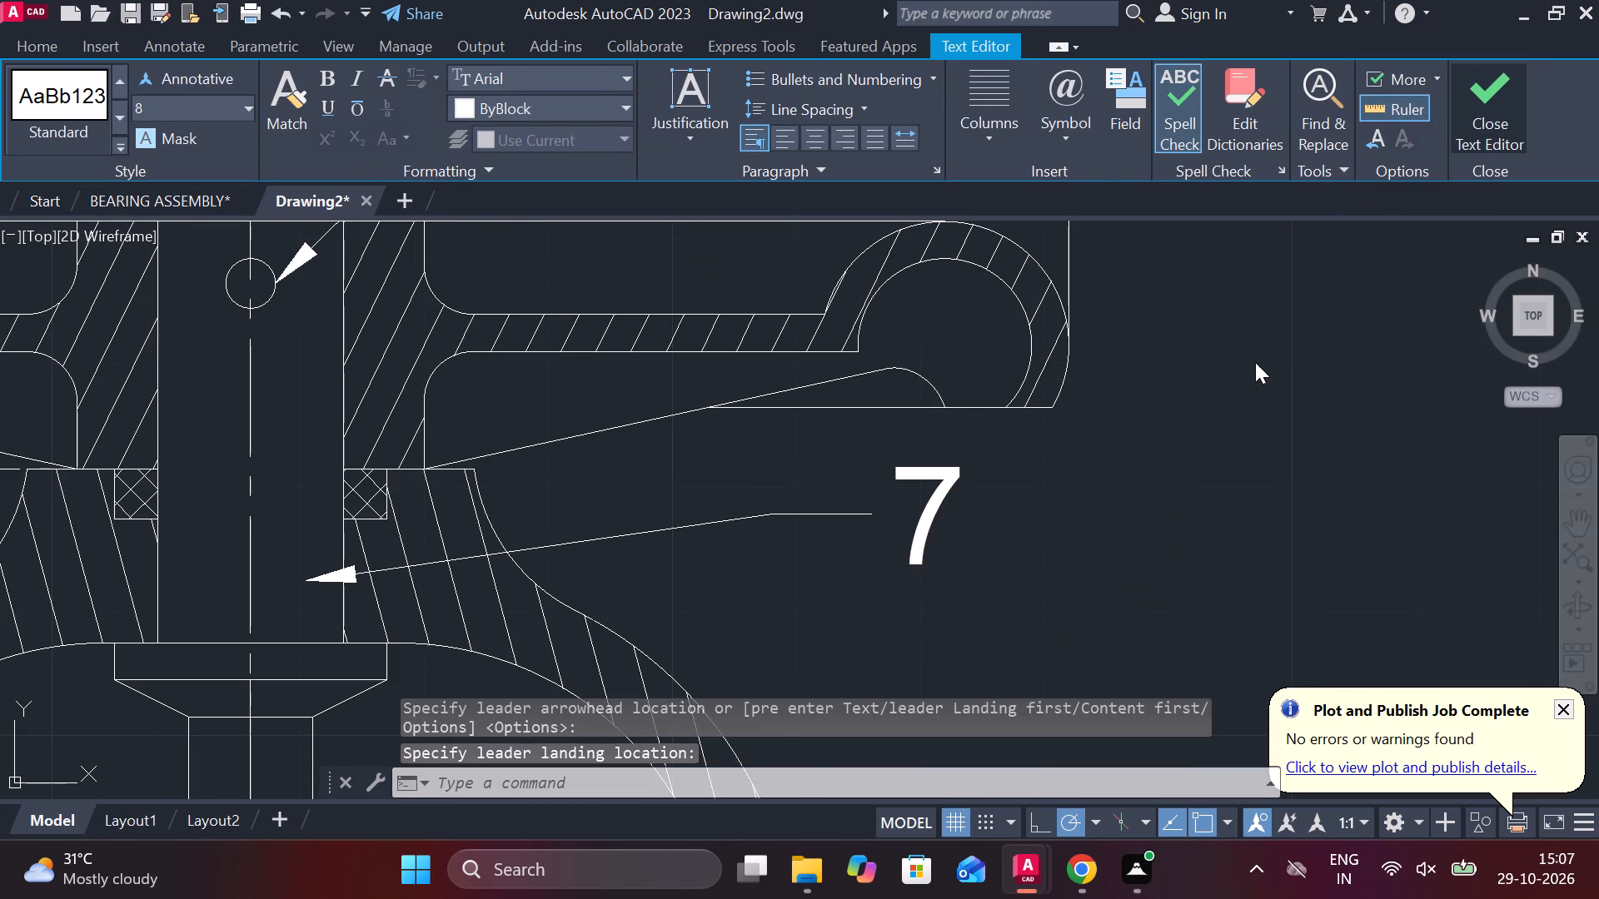
# Add a multileader from the crossed rectangular nut around the spindle, labelled 8 with text height 8, landing outside the bonnet's right wall.
pyautogui.moveTo(1232, 379); pyautogui.dragTo(1203, 294, button='middle')
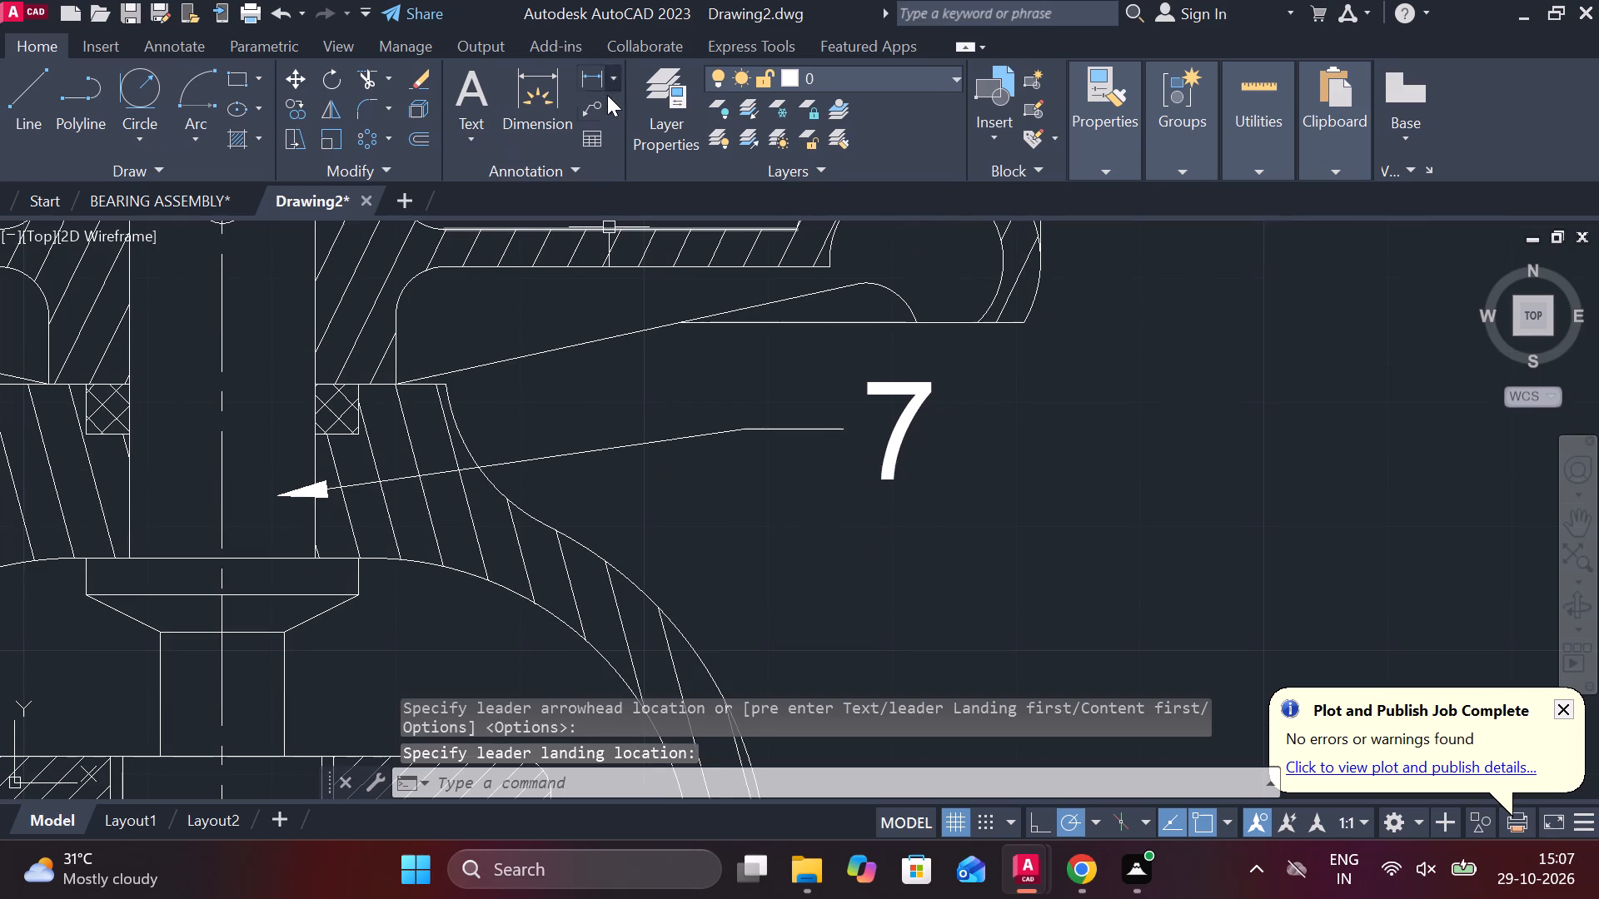
pyautogui.click(592, 115)
pyautogui.scroll(-2, 751, 224)
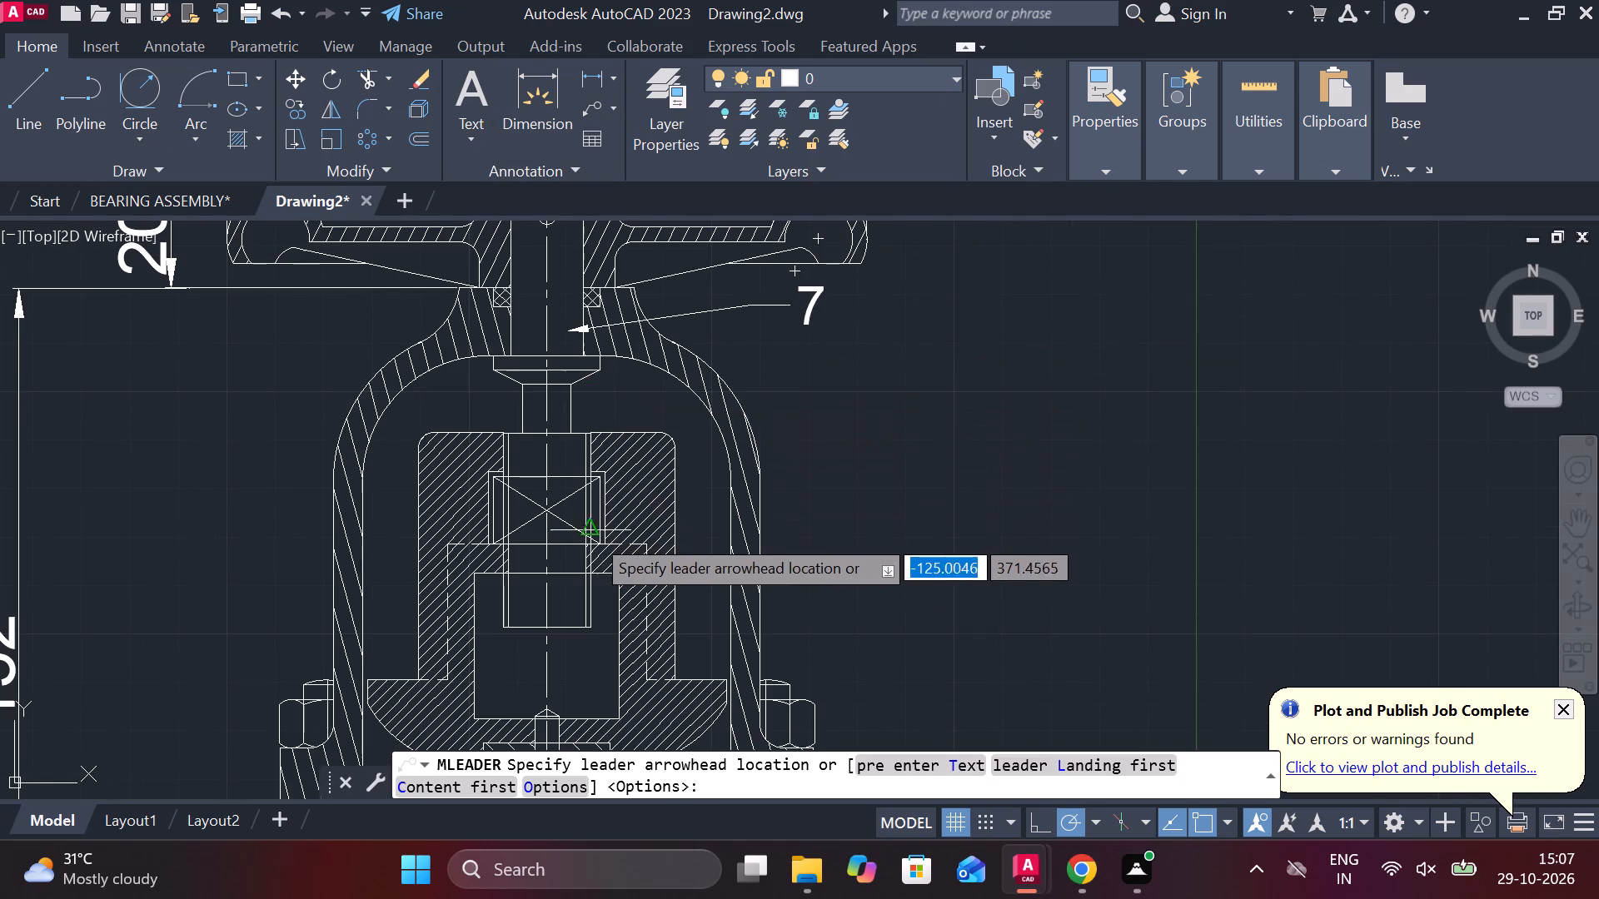
pyautogui.scroll(2, 591, 529)
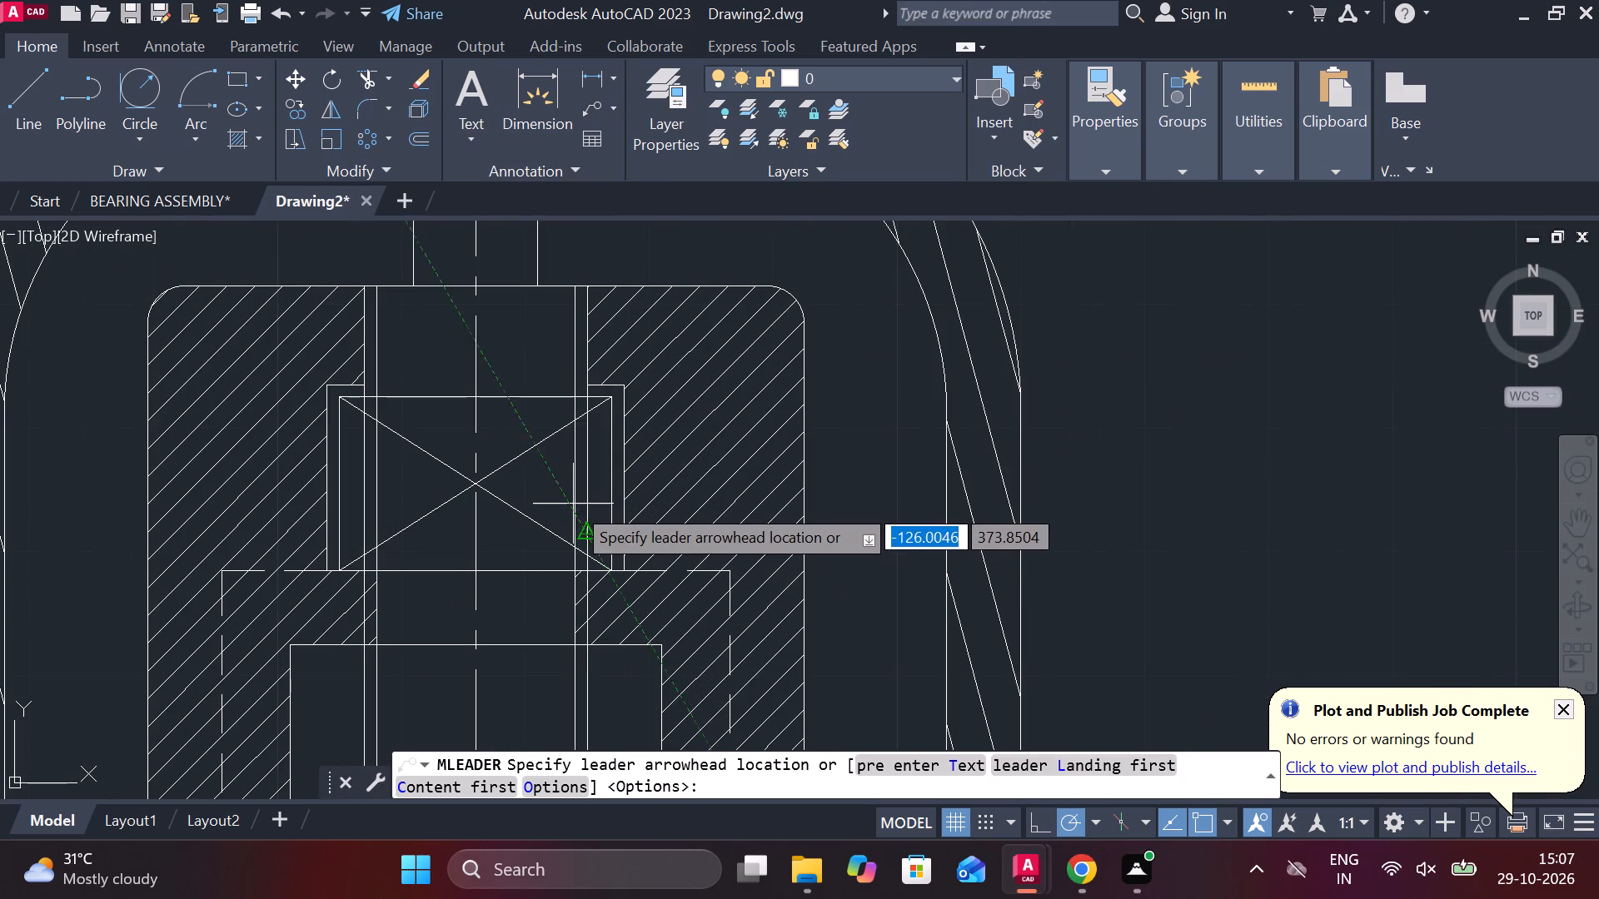
pyautogui.click(572, 502)
pyautogui.click(1105, 310)
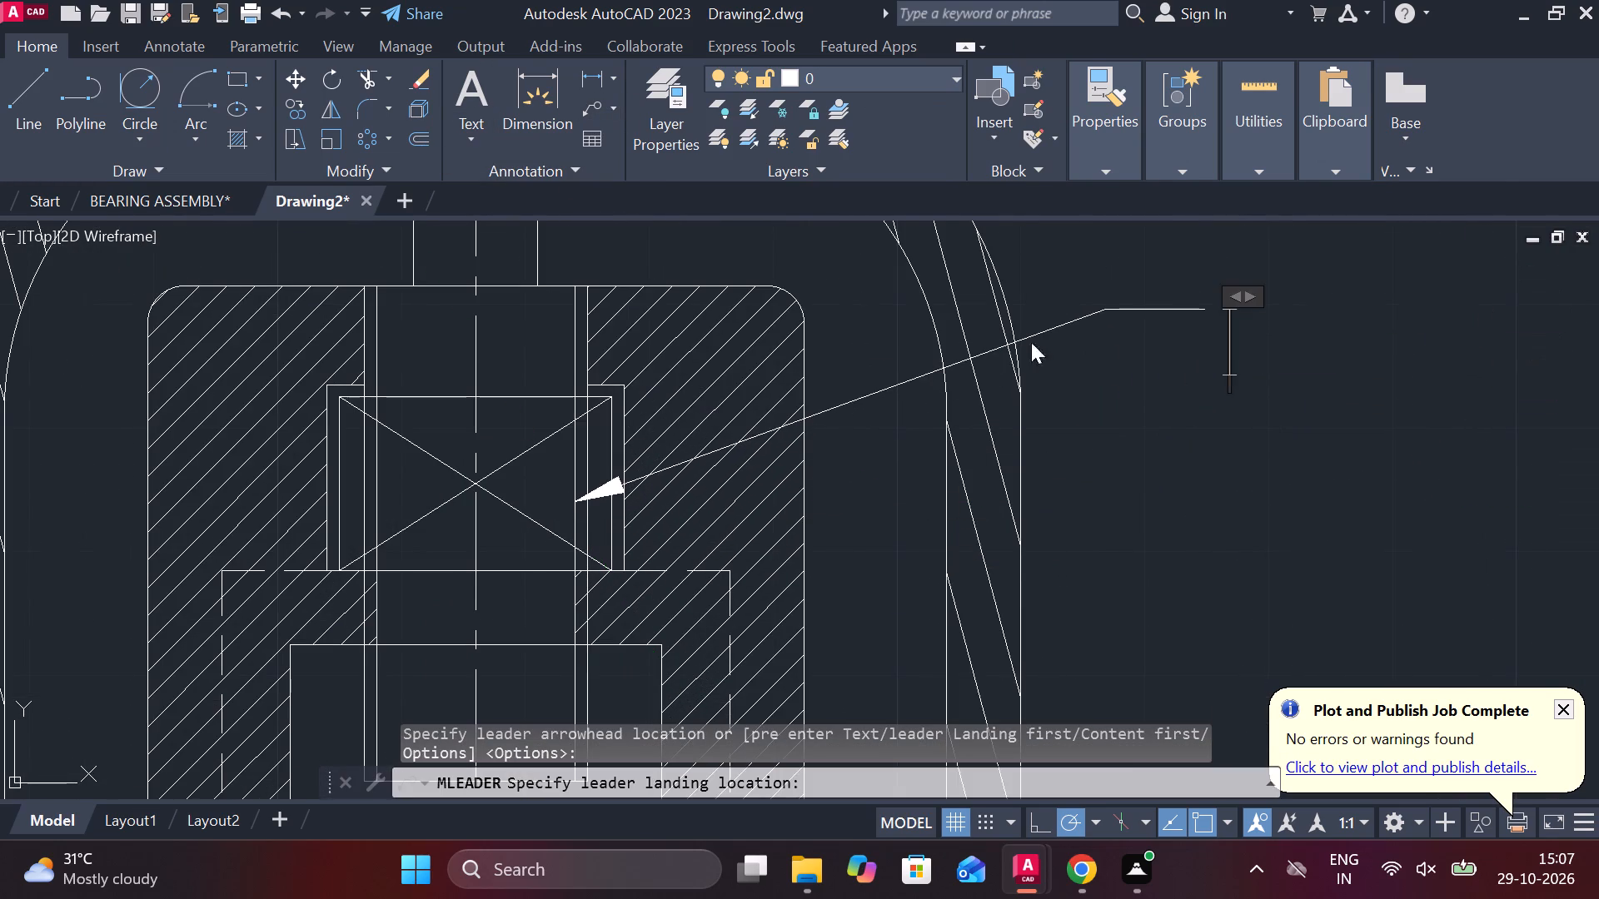
pyautogui.click(198, 104)
pyautogui.press('8')
pyautogui.press('Return')
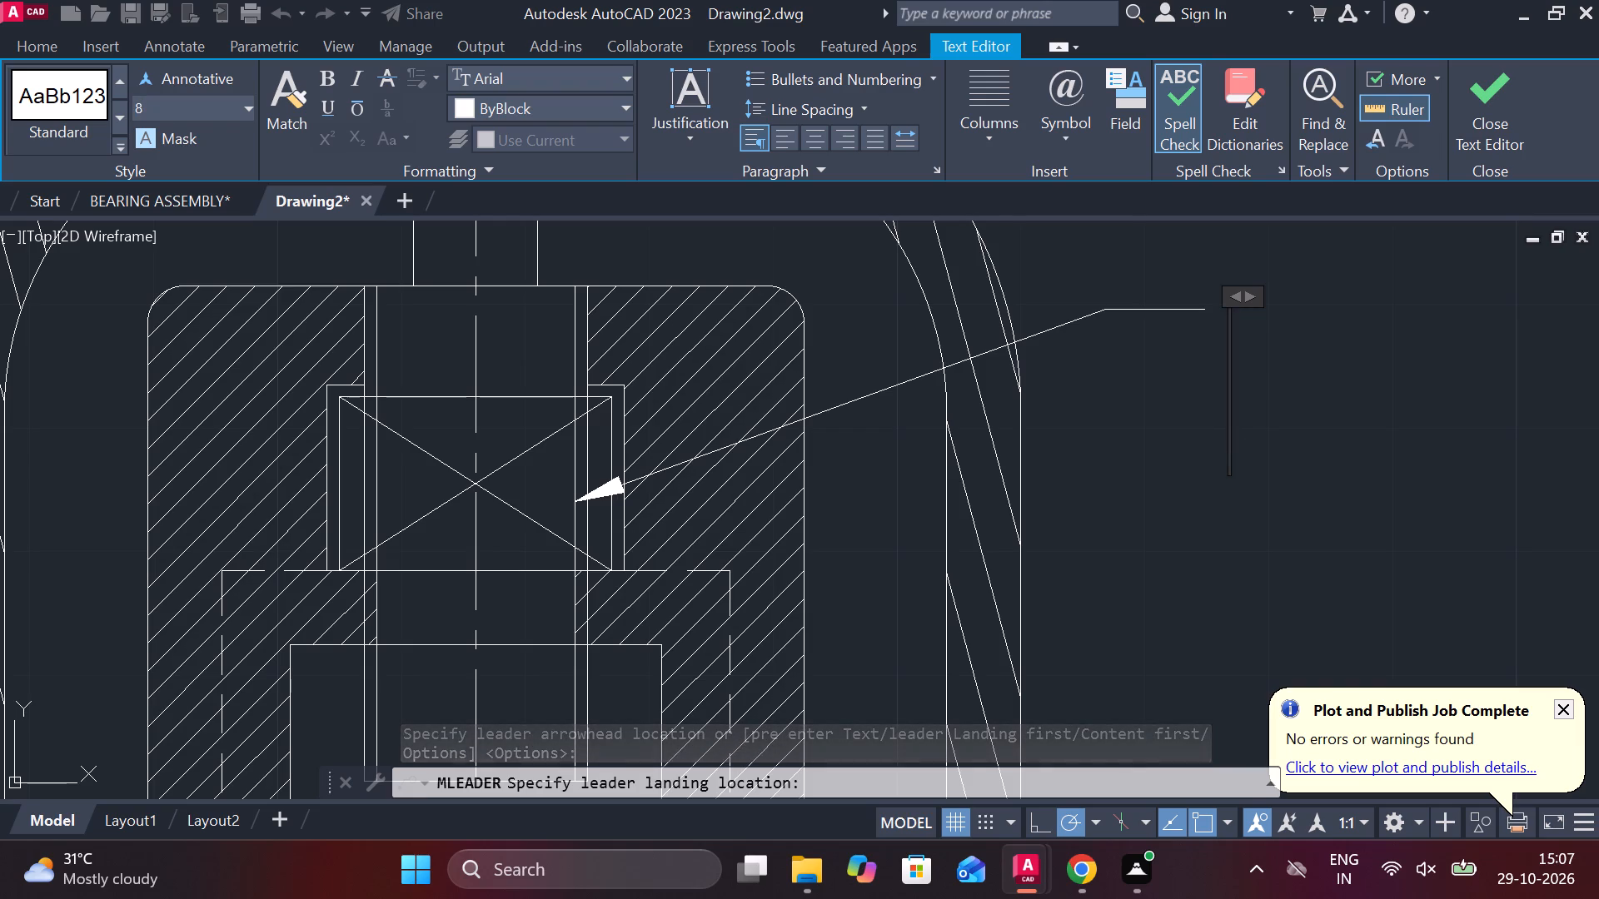
pyautogui.press('8')
pyautogui.click(1473, 129)
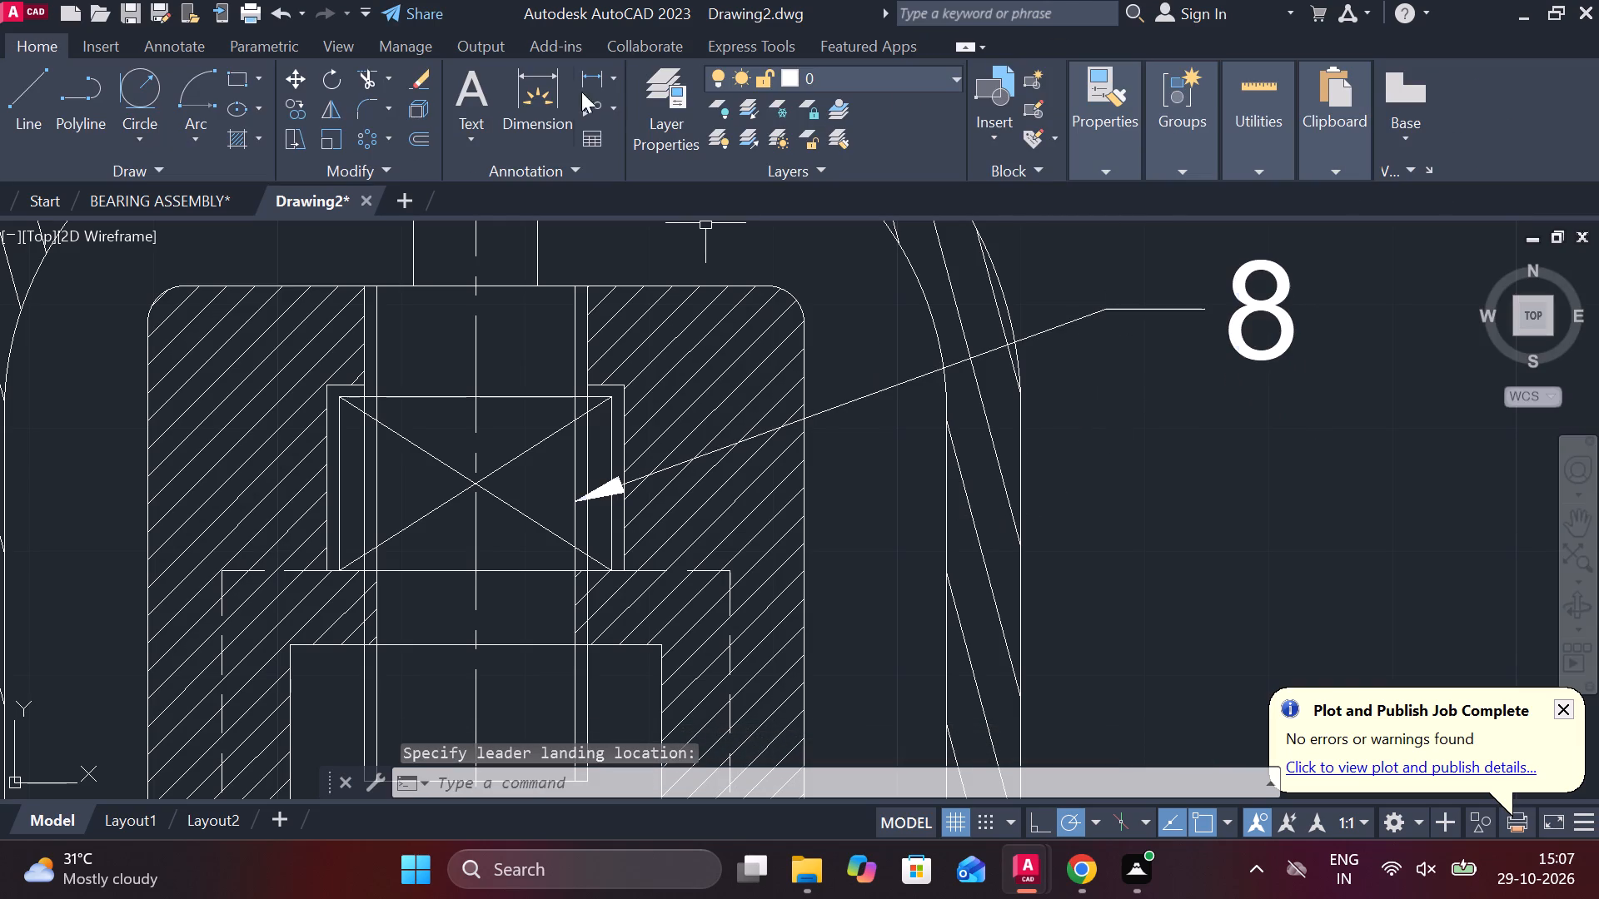
# Add a multileader from the top of the small central screw in the valve disc's base, labelled 9 with text height 8, landing right of the bonnet.
pyautogui.click(588, 112)
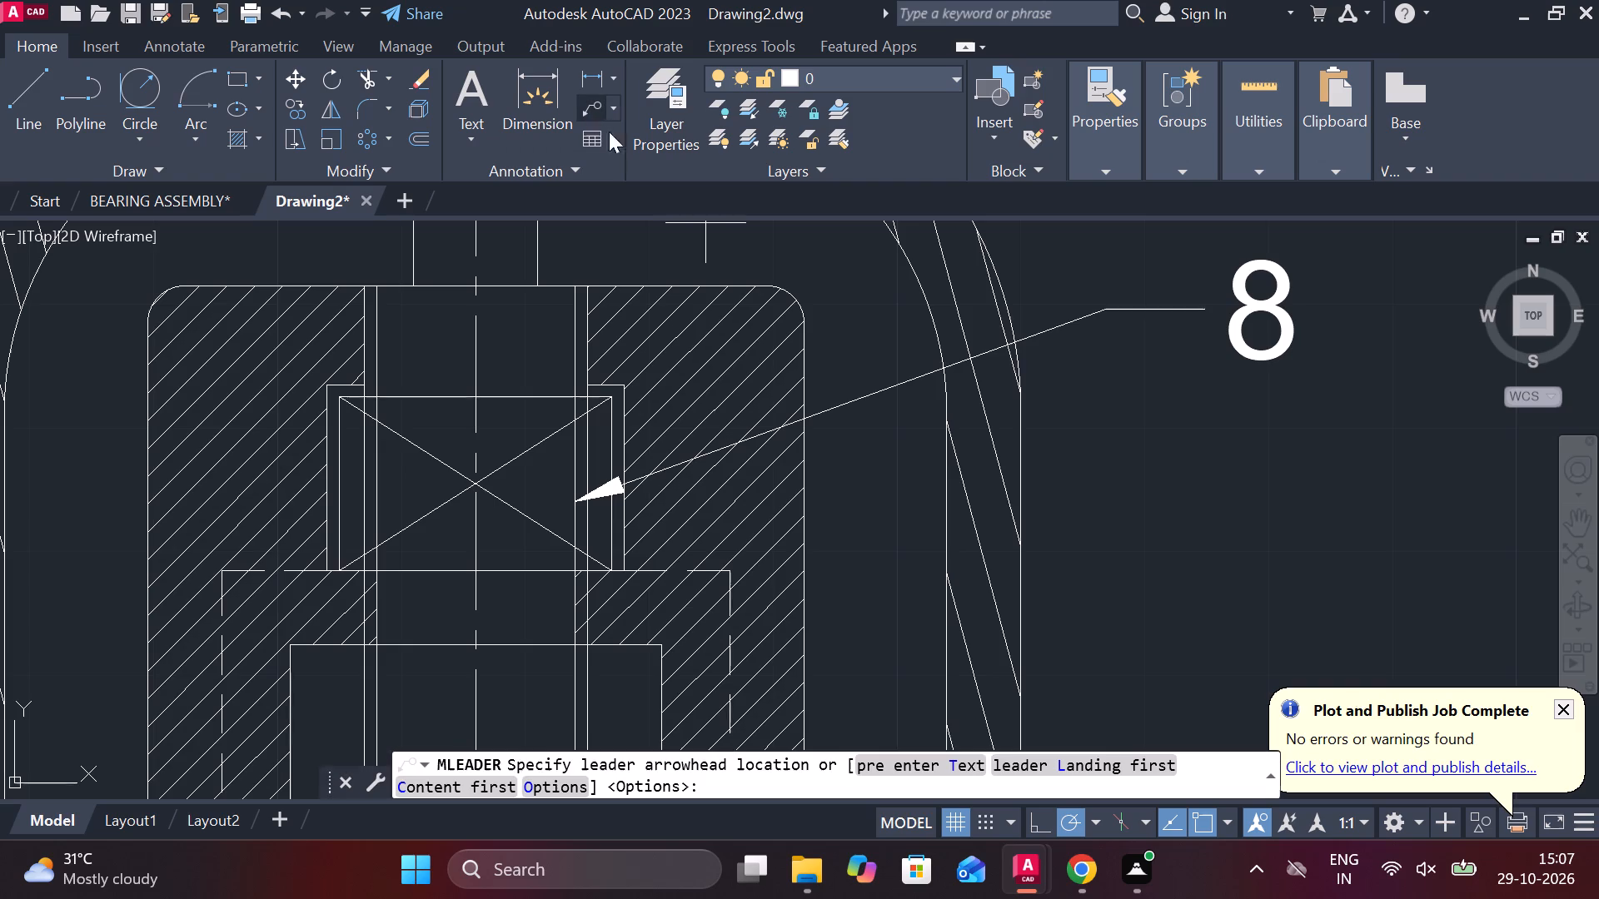
pyautogui.scroll(-2, 760, 171)
pyautogui.scroll(-3, 785, 422)
pyautogui.scroll(3, 702, 647)
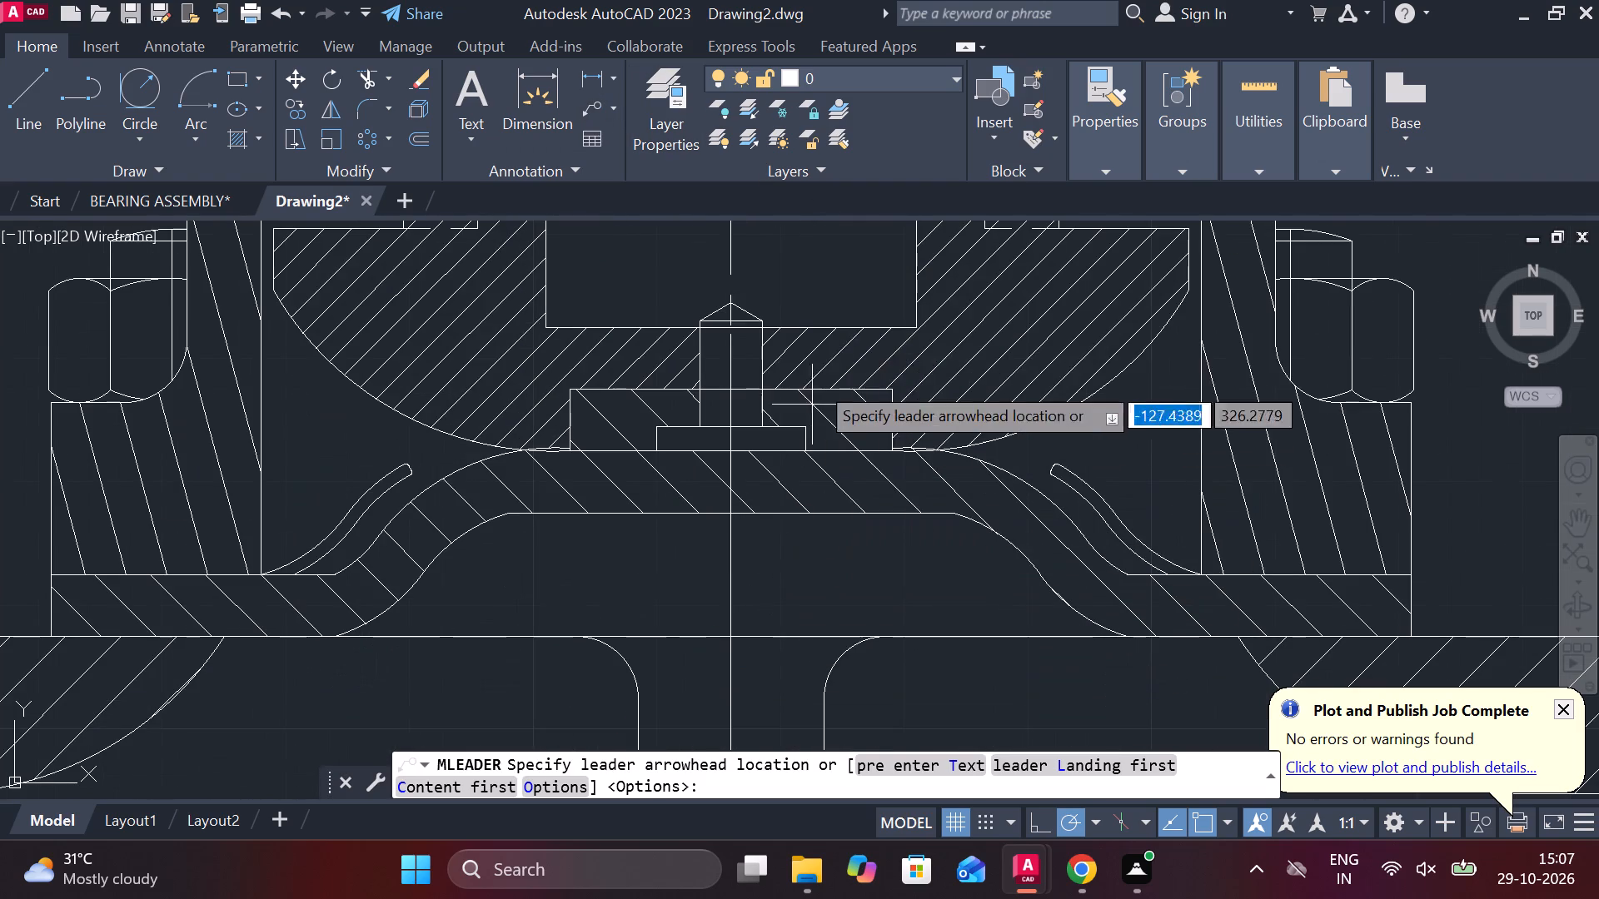
pyautogui.click(774, 319)
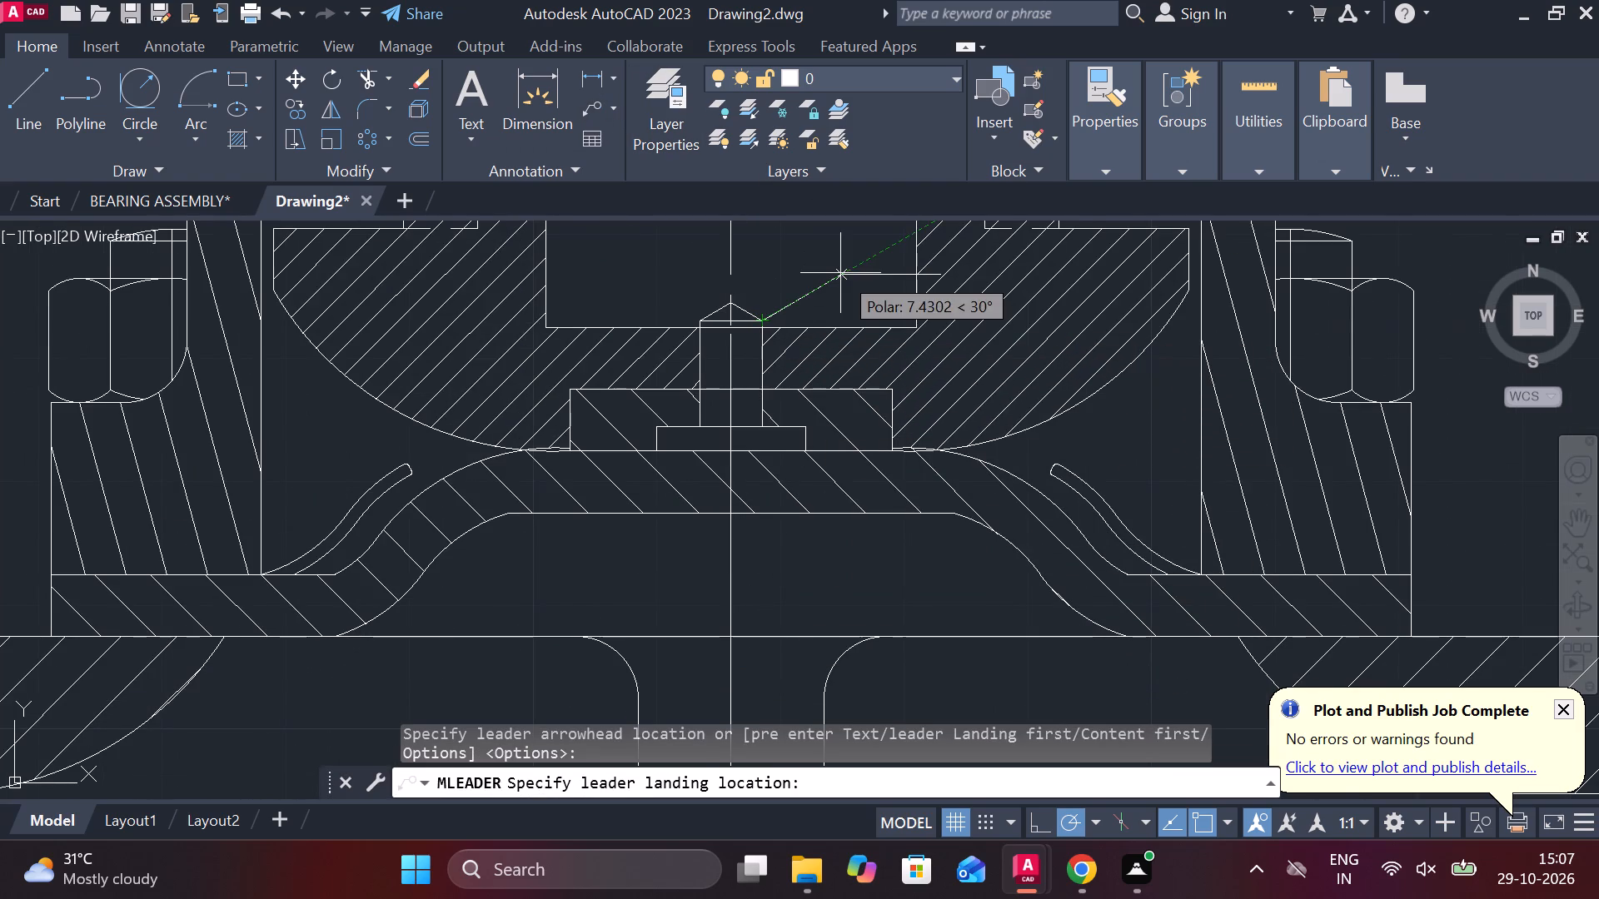
pyautogui.scroll(-1, 840, 273)
pyautogui.moveTo(842, 323); pyautogui.dragTo(776, 521, button='middle')
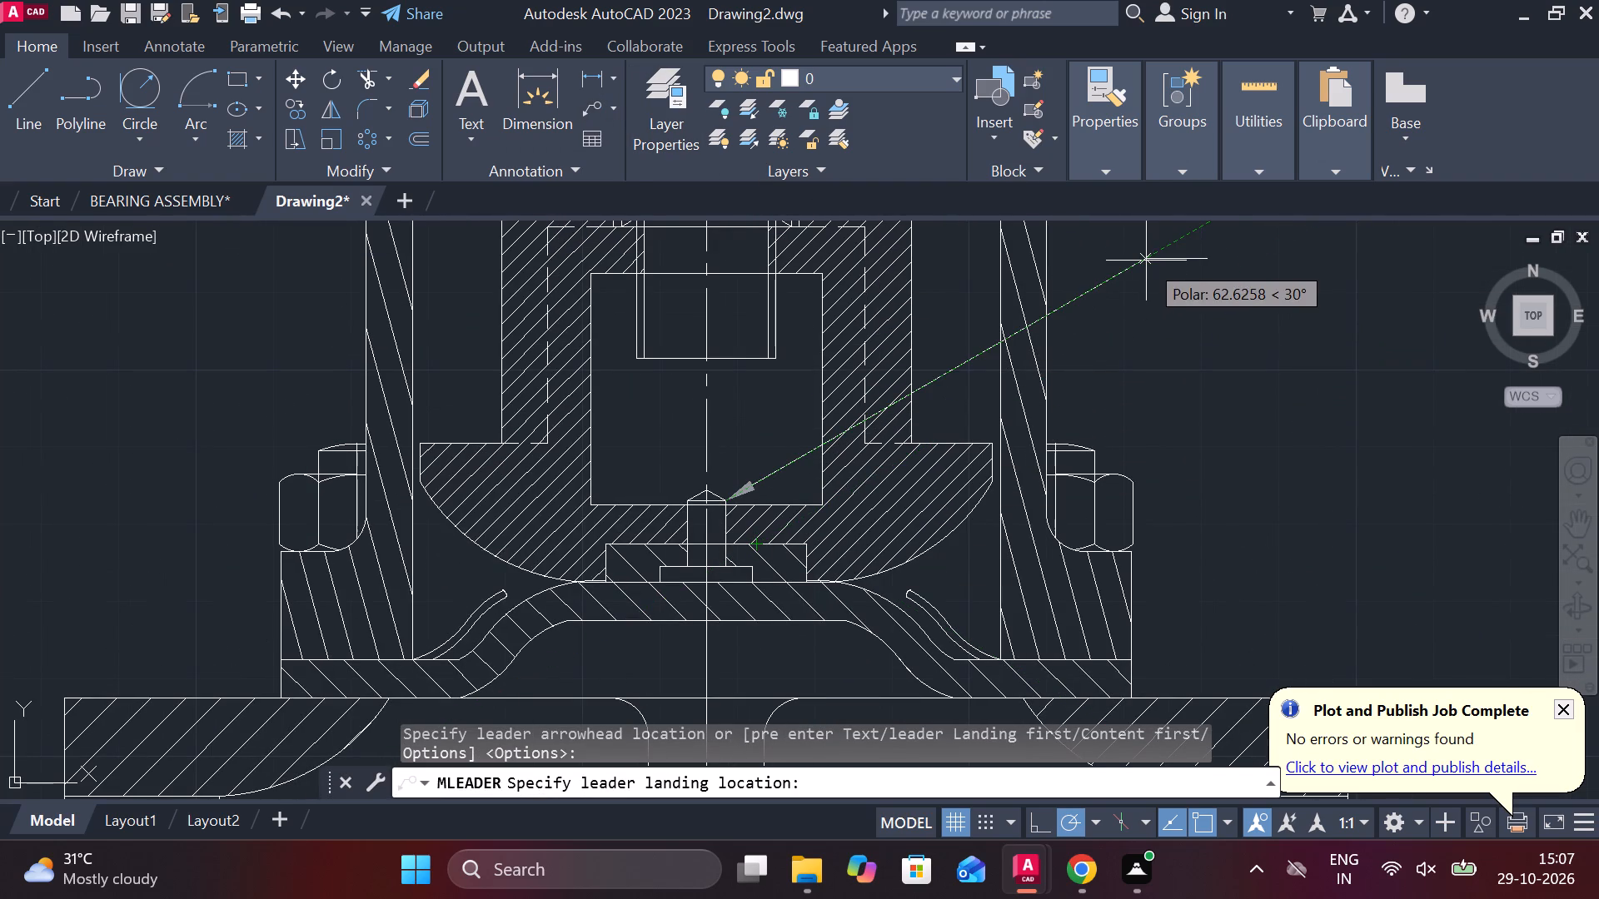
pyautogui.click(1146, 261)
pyautogui.moveTo(1169, 335); pyautogui.dragTo(927, 500, button='middle')
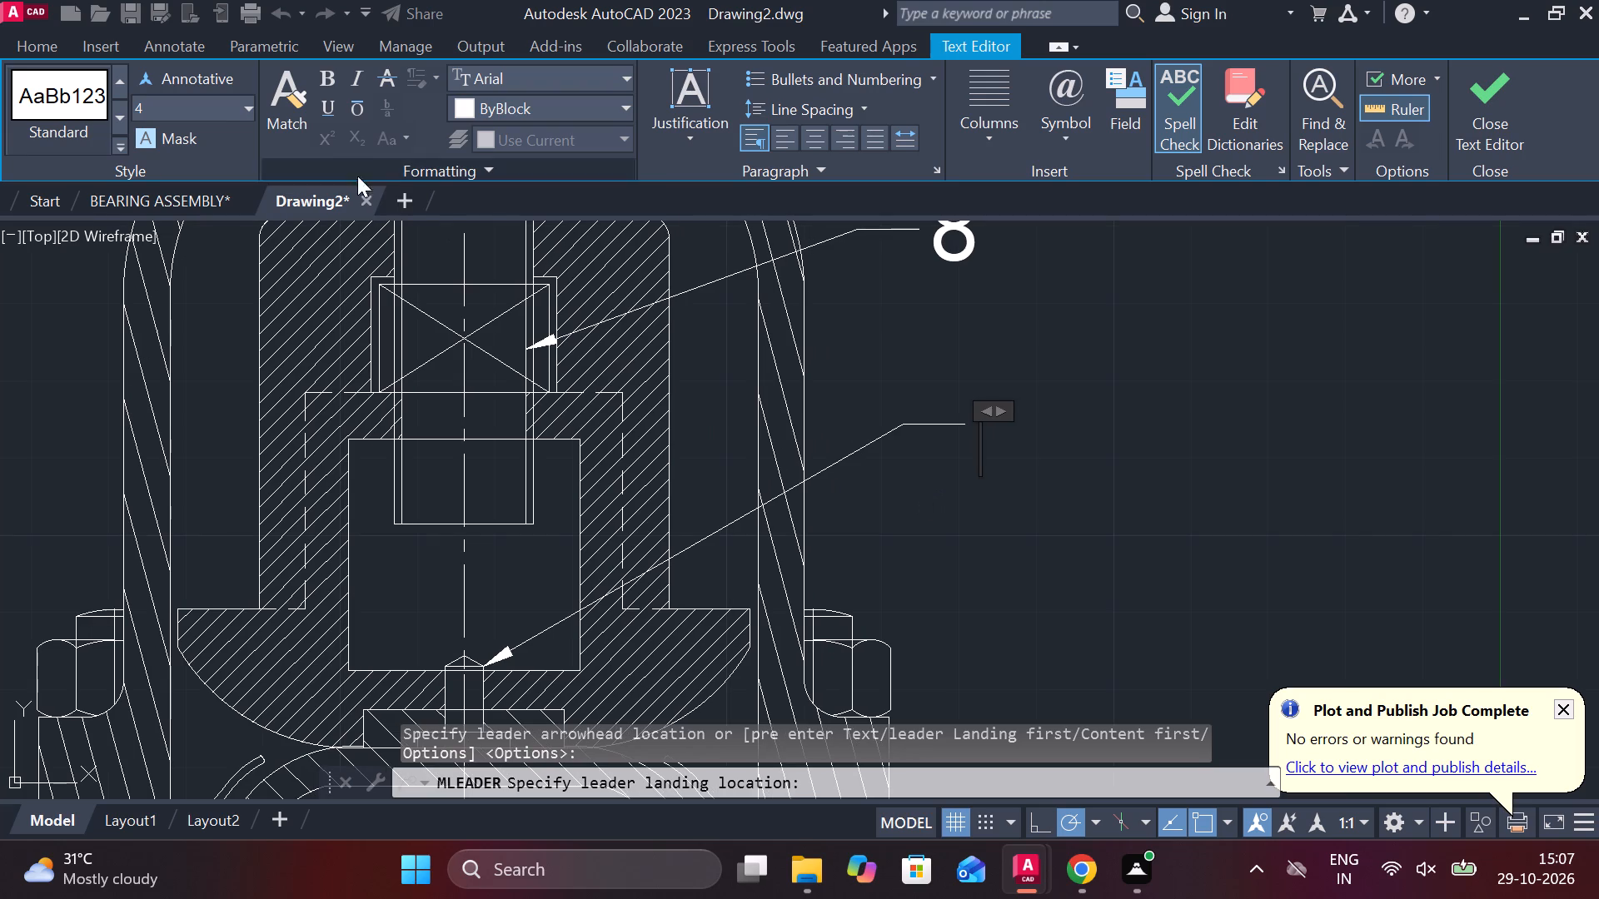
pyautogui.click(201, 110)
pyautogui.press('8')
pyautogui.press('Return')
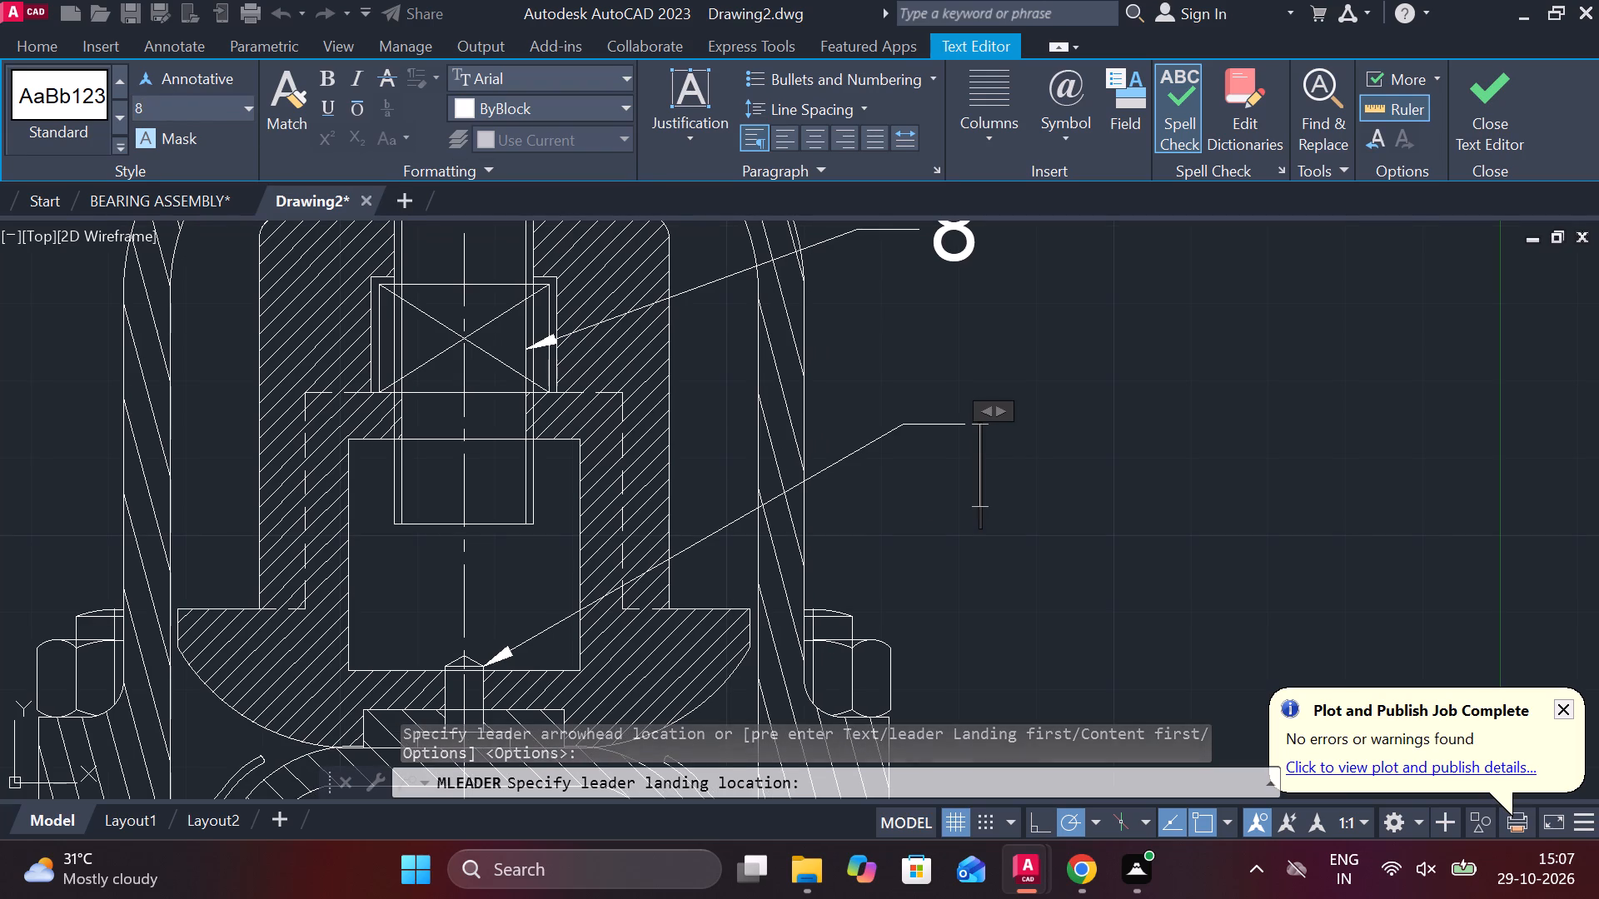
pyautogui.press('9')
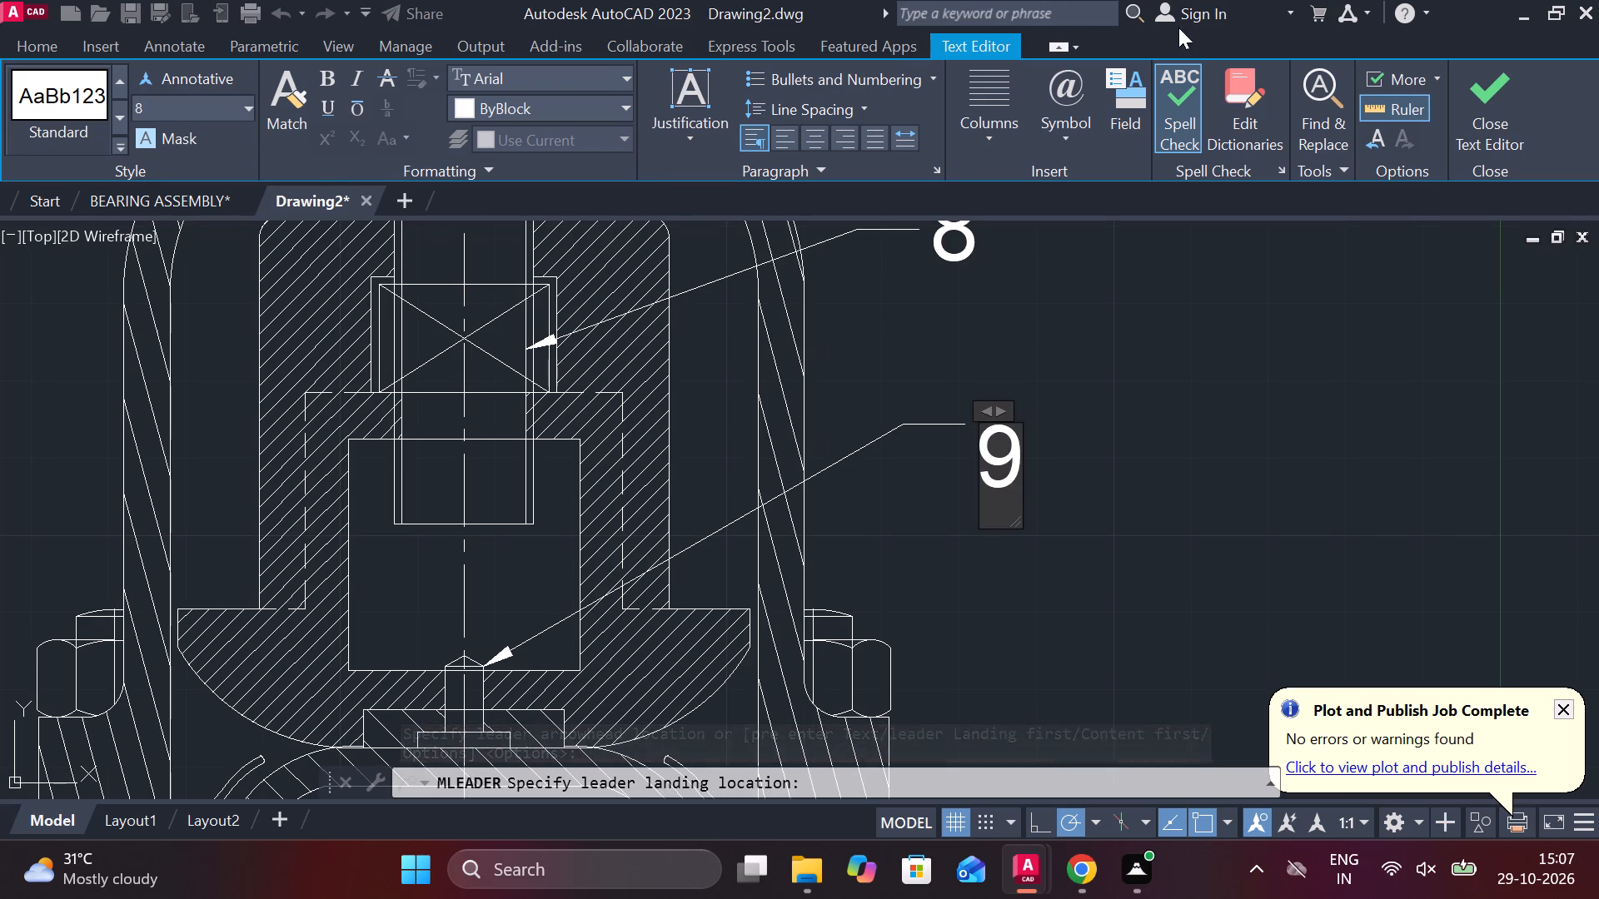
pyautogui.click(1472, 102)
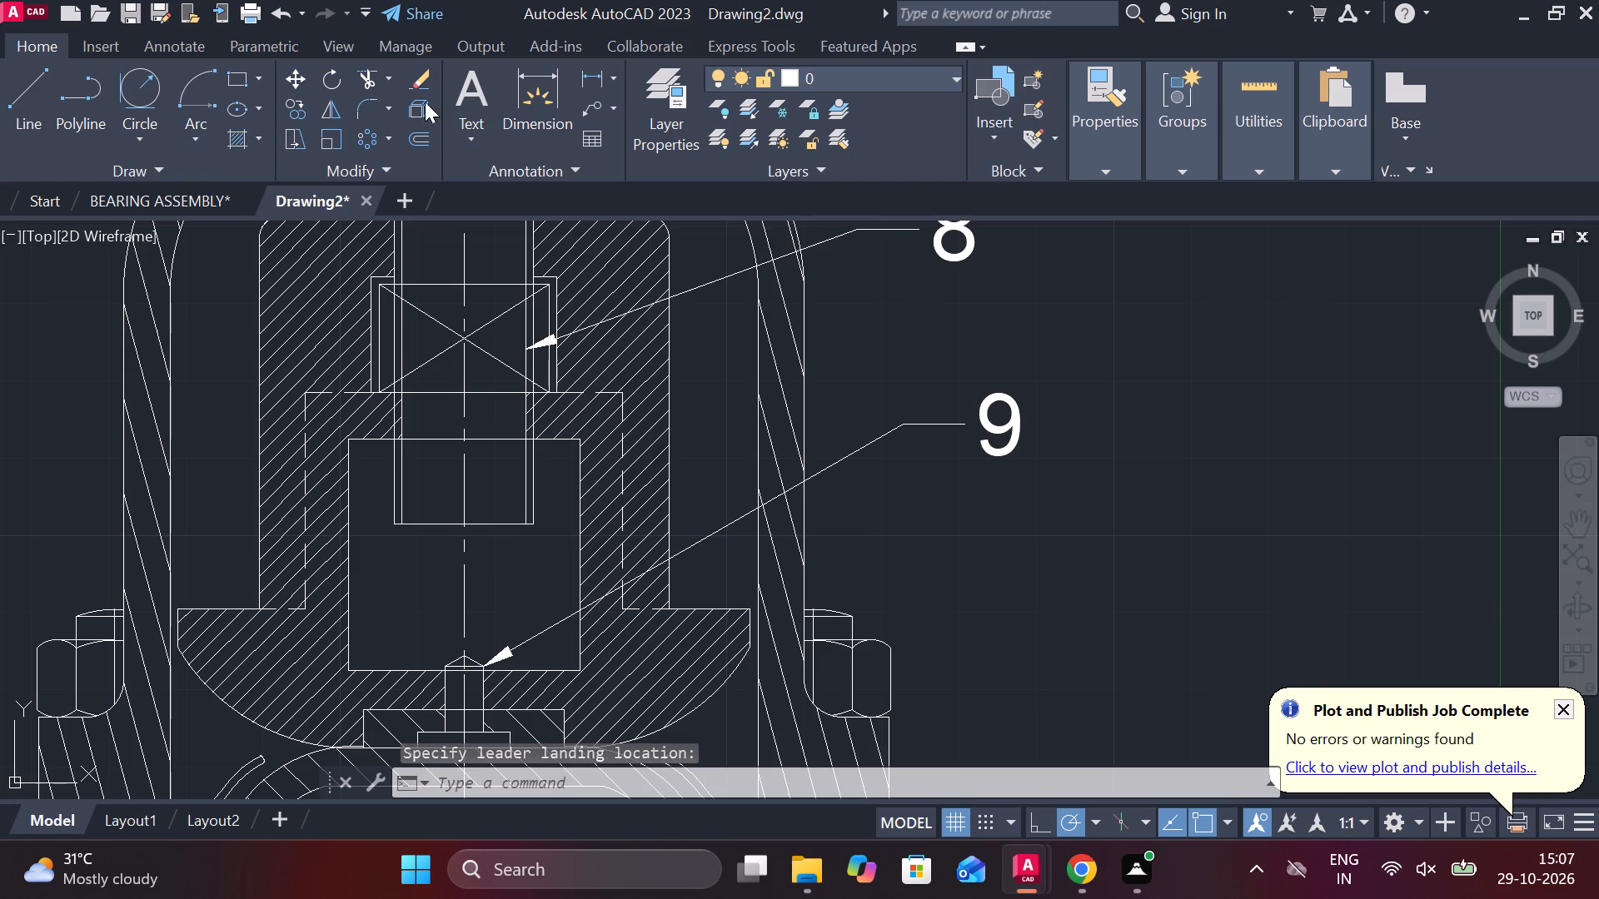
# Add a multileader from the upper corner of the bonnet's right-hand bolt nut, labelled 10 with text height 8, landing up and to the right.
pyautogui.click(590, 113)
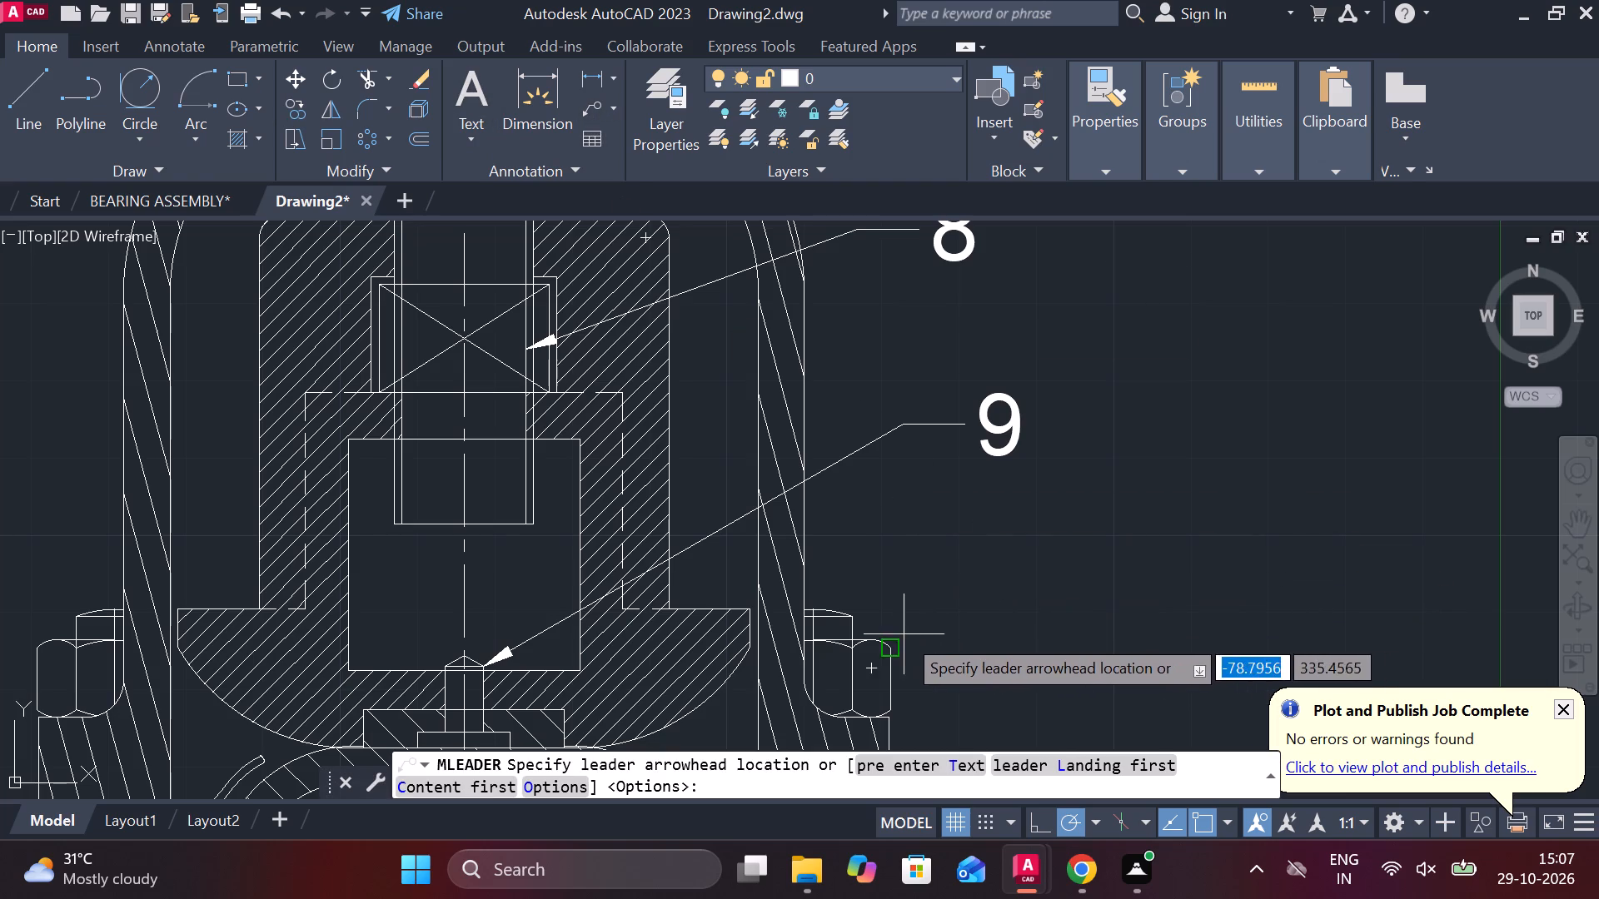
pyautogui.click(894, 643)
pyautogui.click(980, 591)
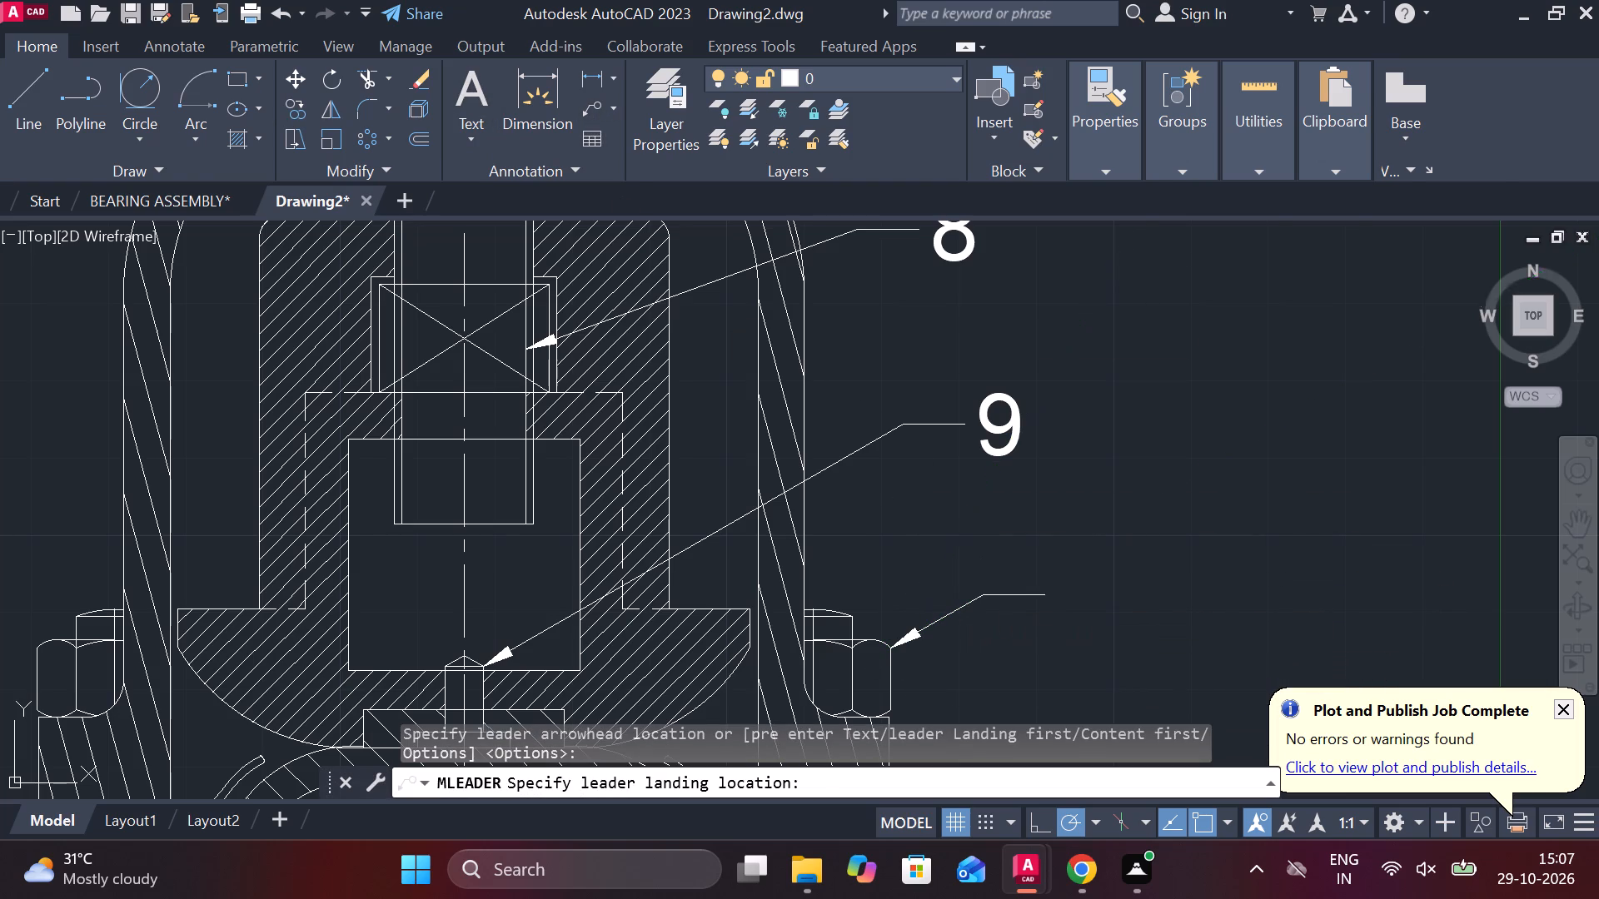
pyautogui.click(181, 122)
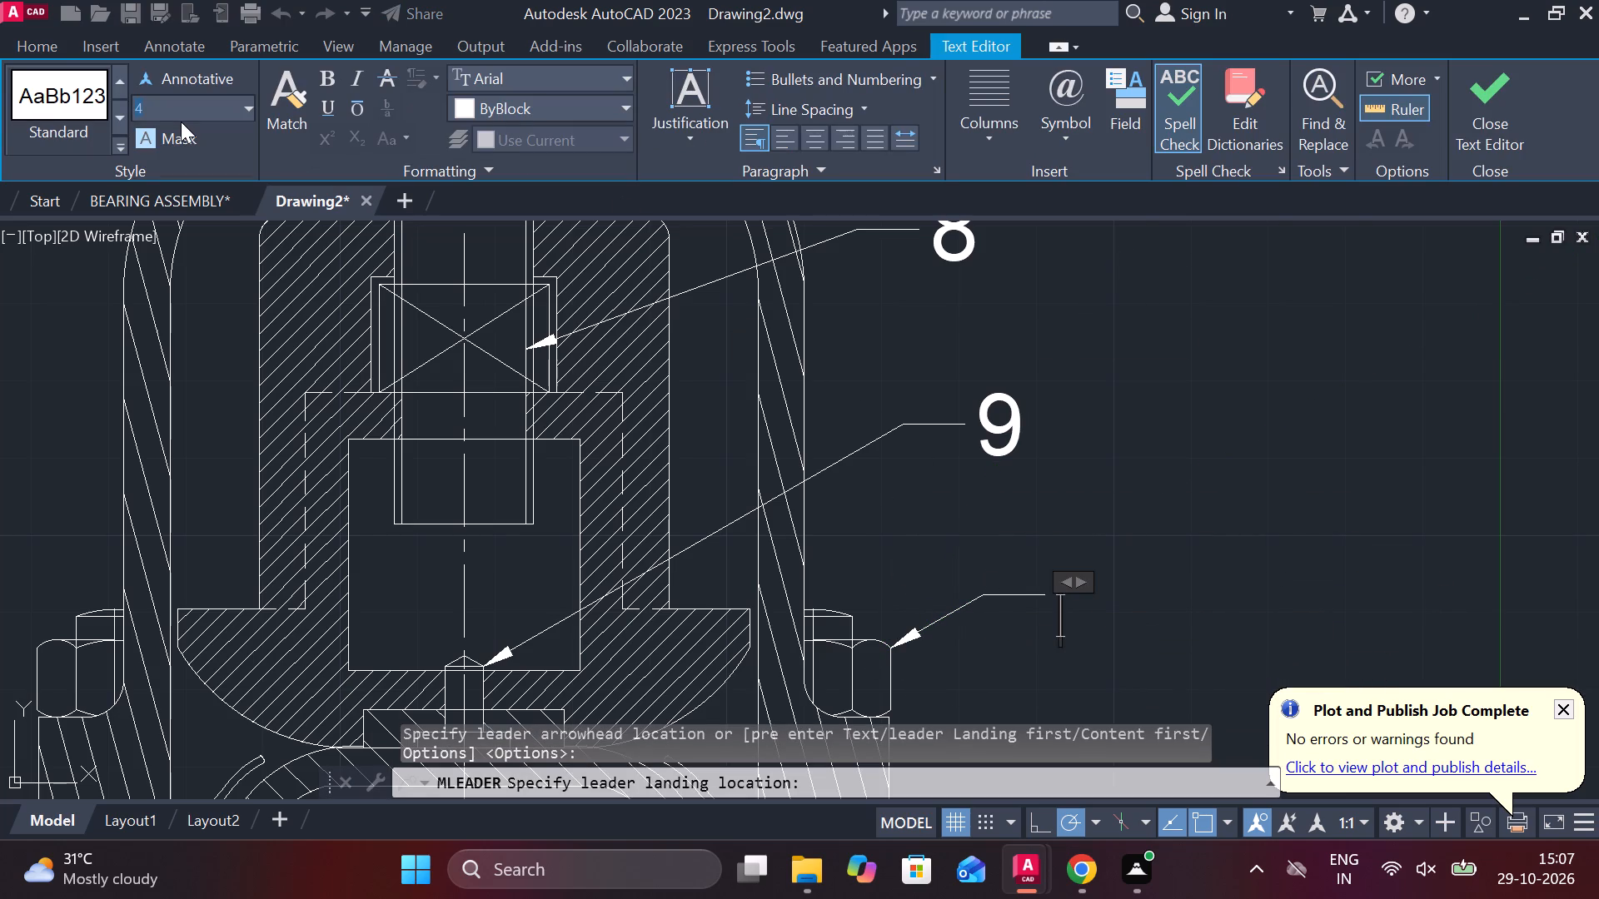
pyautogui.press('8')
pyautogui.press('Return')
pyautogui.press('1')
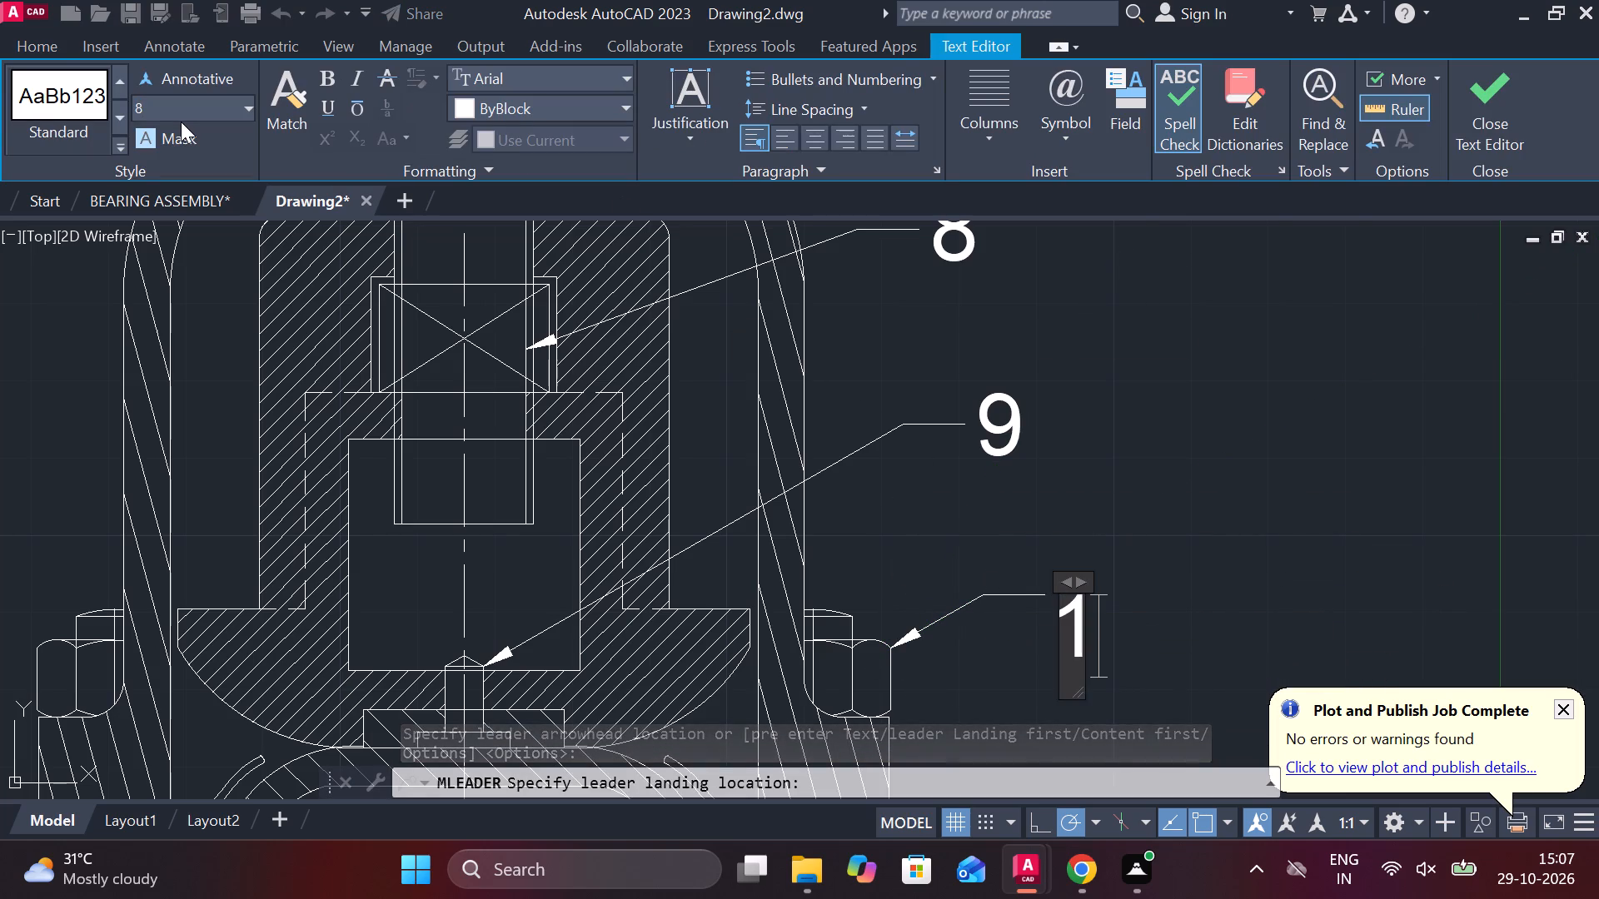
pyautogui.press('0')
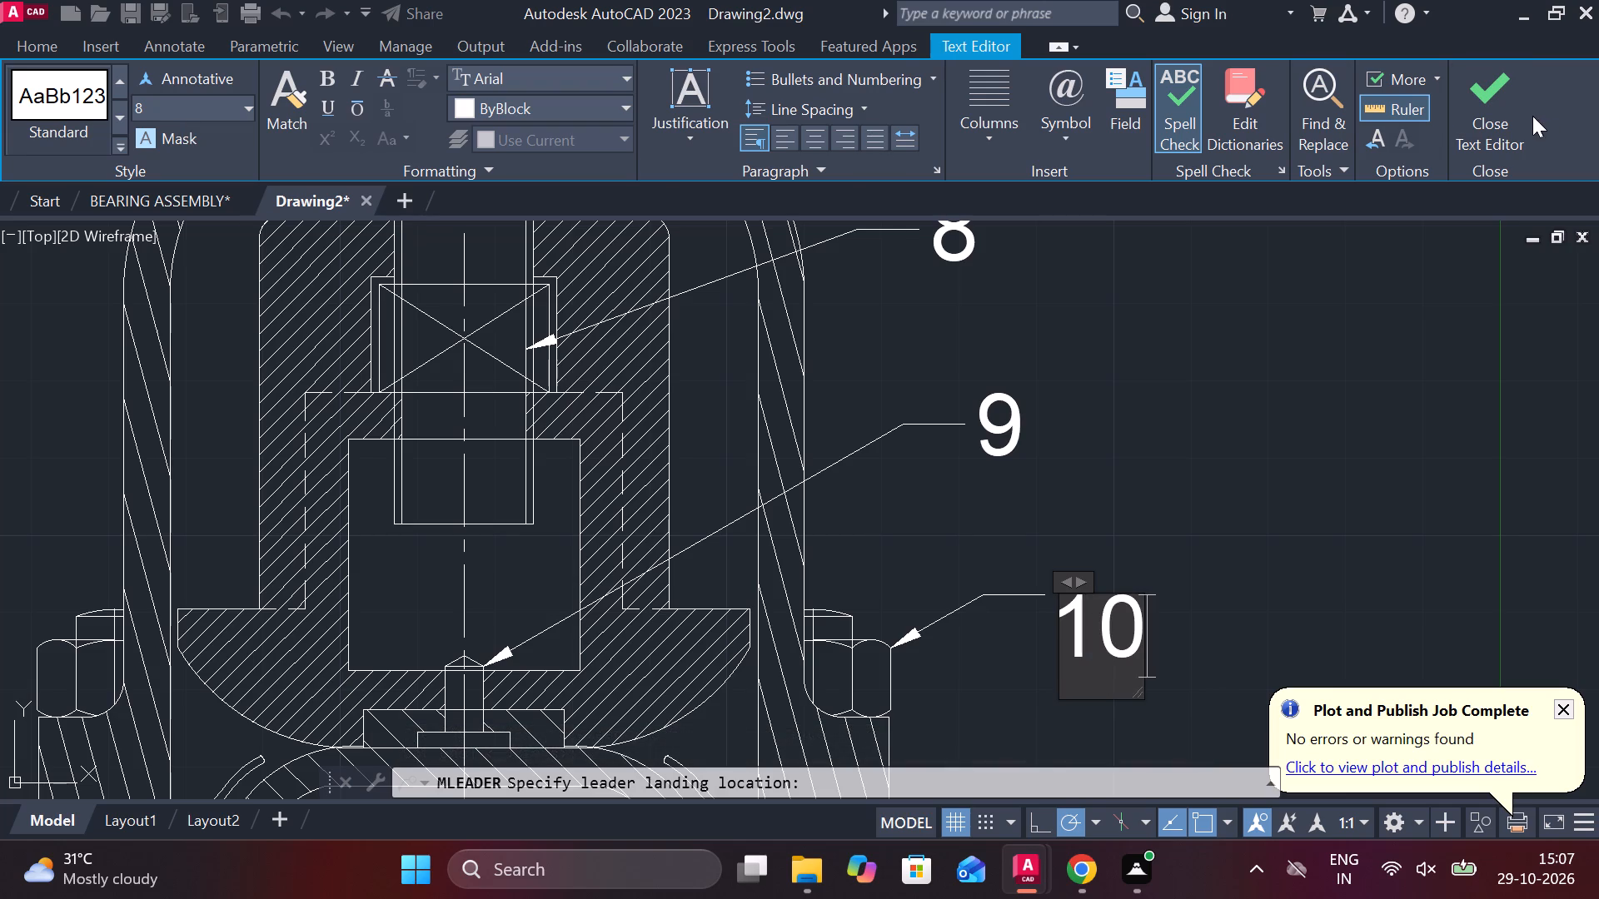
pyautogui.click(1510, 112)
# Add a multileader from the upper left side of the hatched valve disc, labelled 4 with text height 8, landing outside the bonnet's left wall.
pyautogui.scroll(-3, 1093, 394)
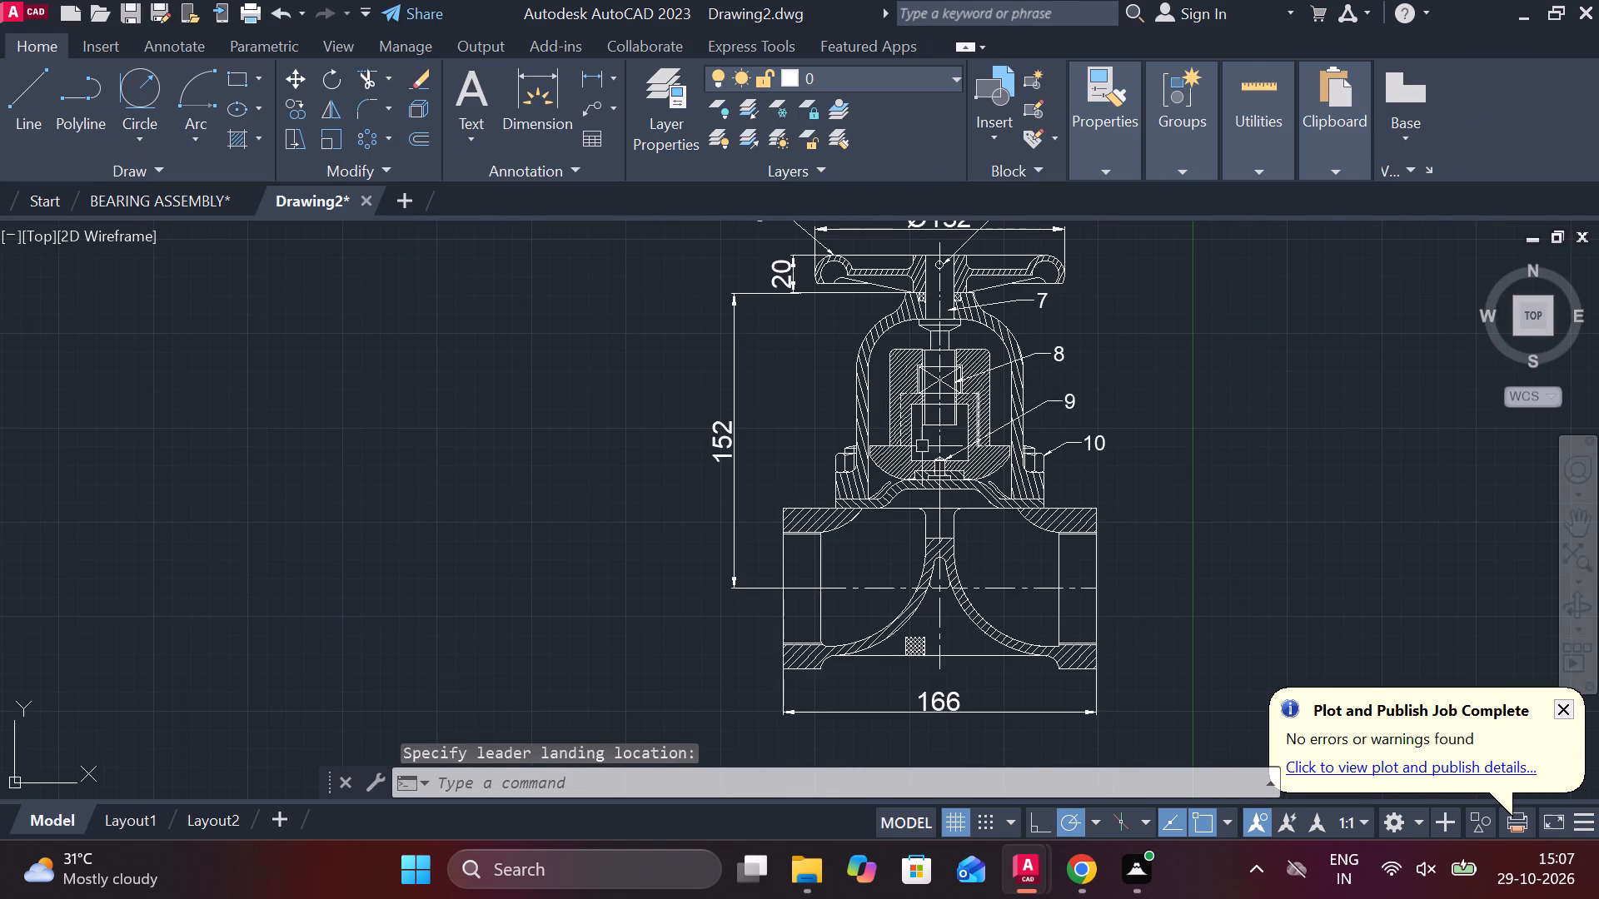
pyautogui.scroll(2, 844, 399)
pyautogui.moveTo(855, 399); pyautogui.dragTo(839, 563, button='middle')
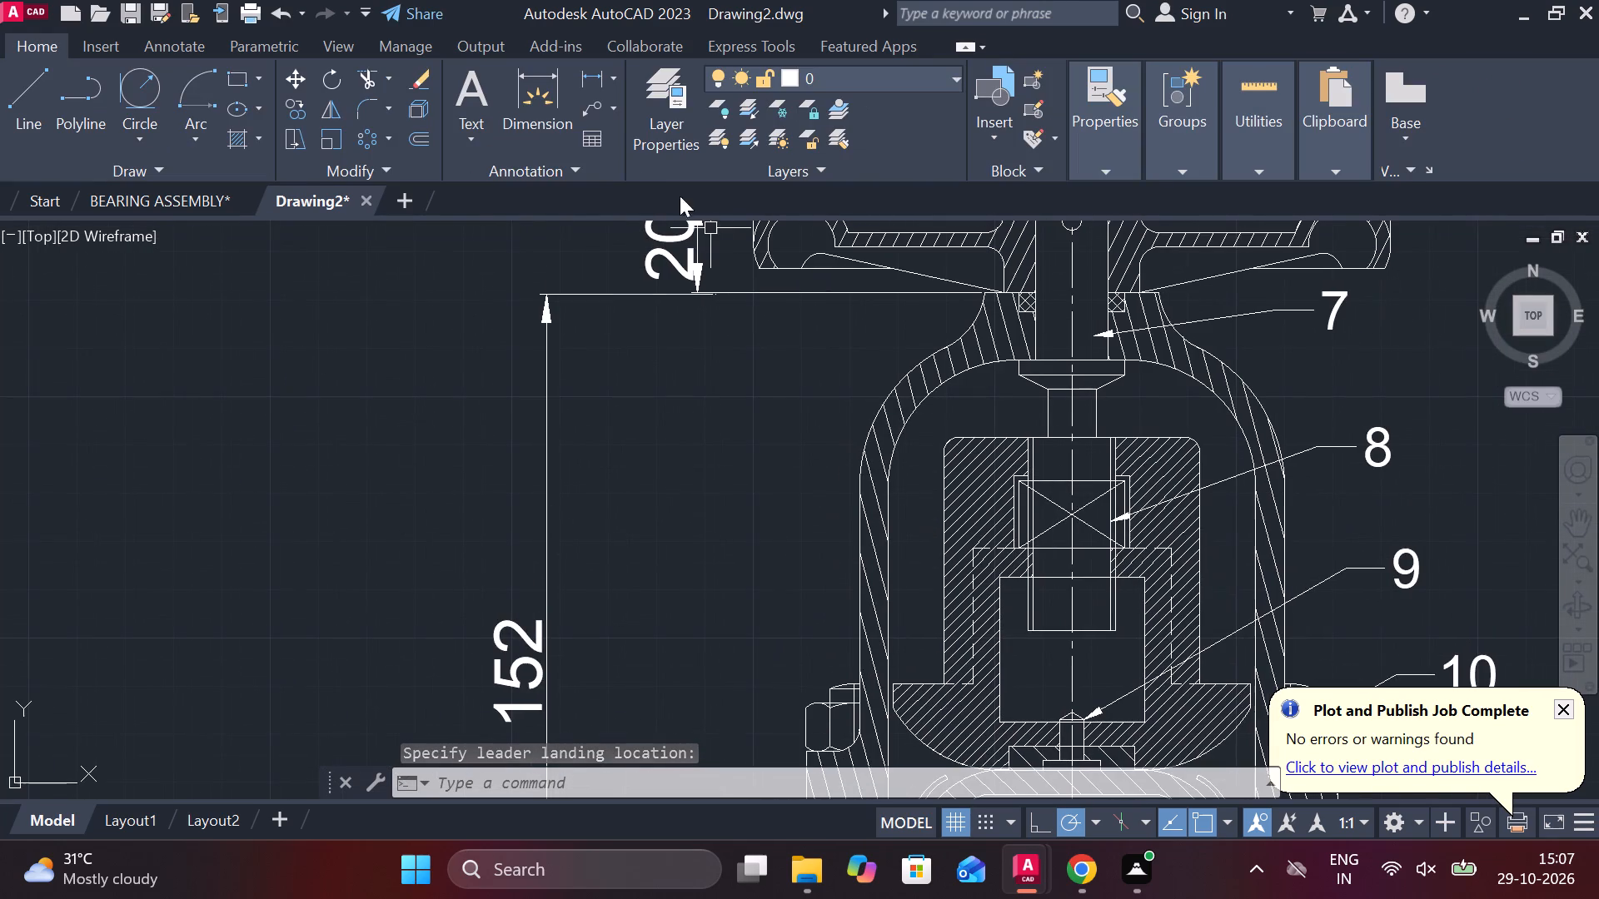
pyautogui.click(591, 103)
pyautogui.click(956, 488)
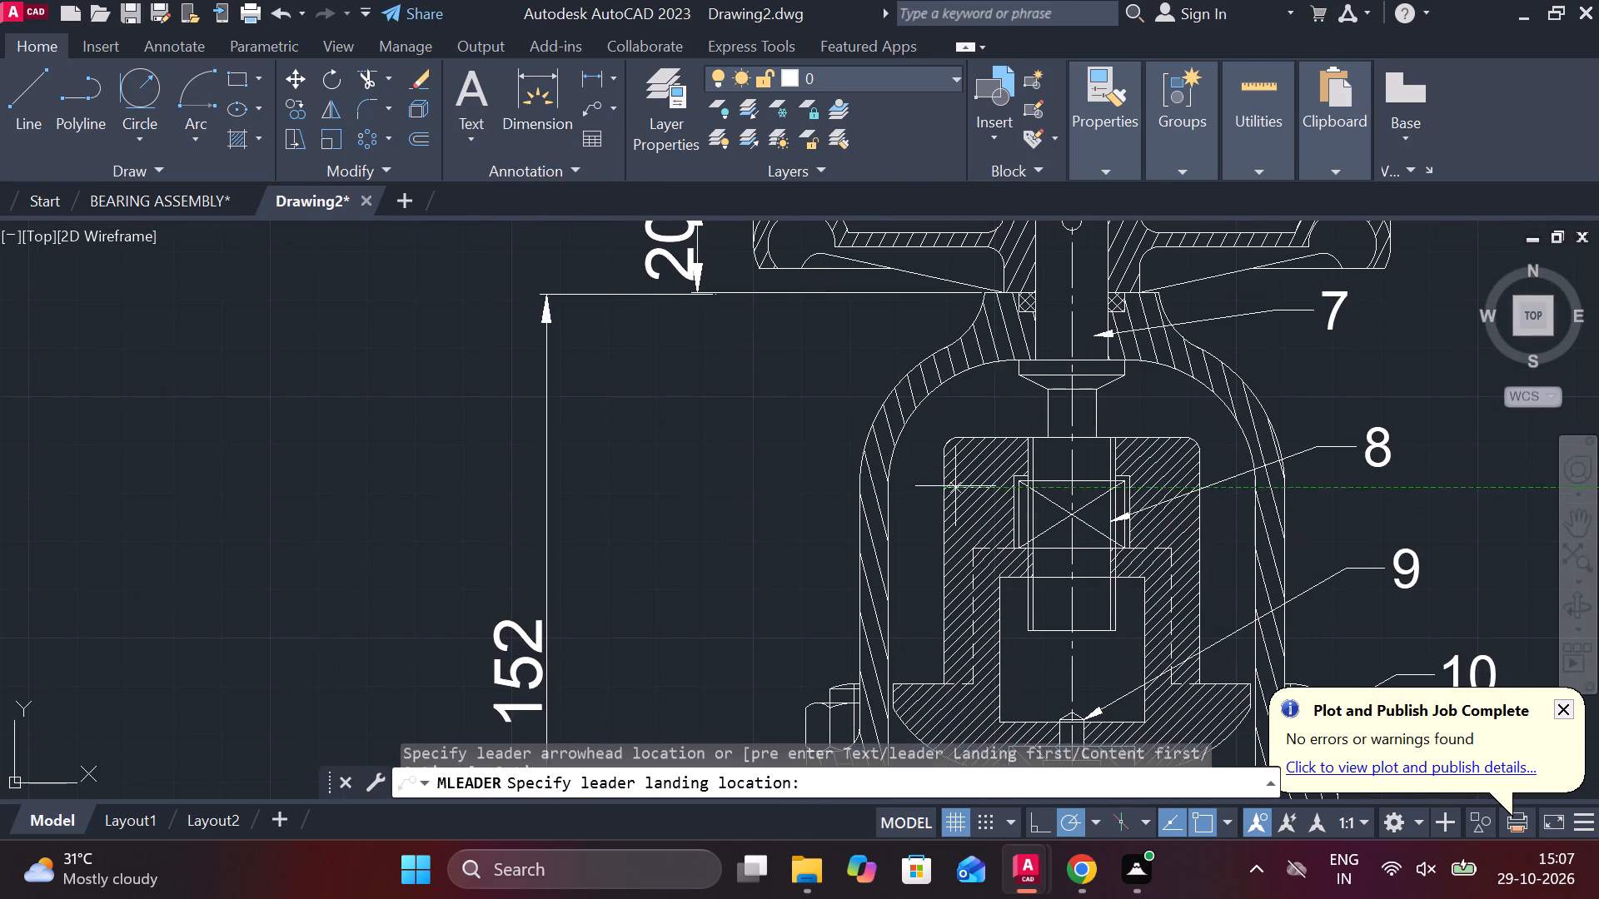
pyautogui.click(801, 399)
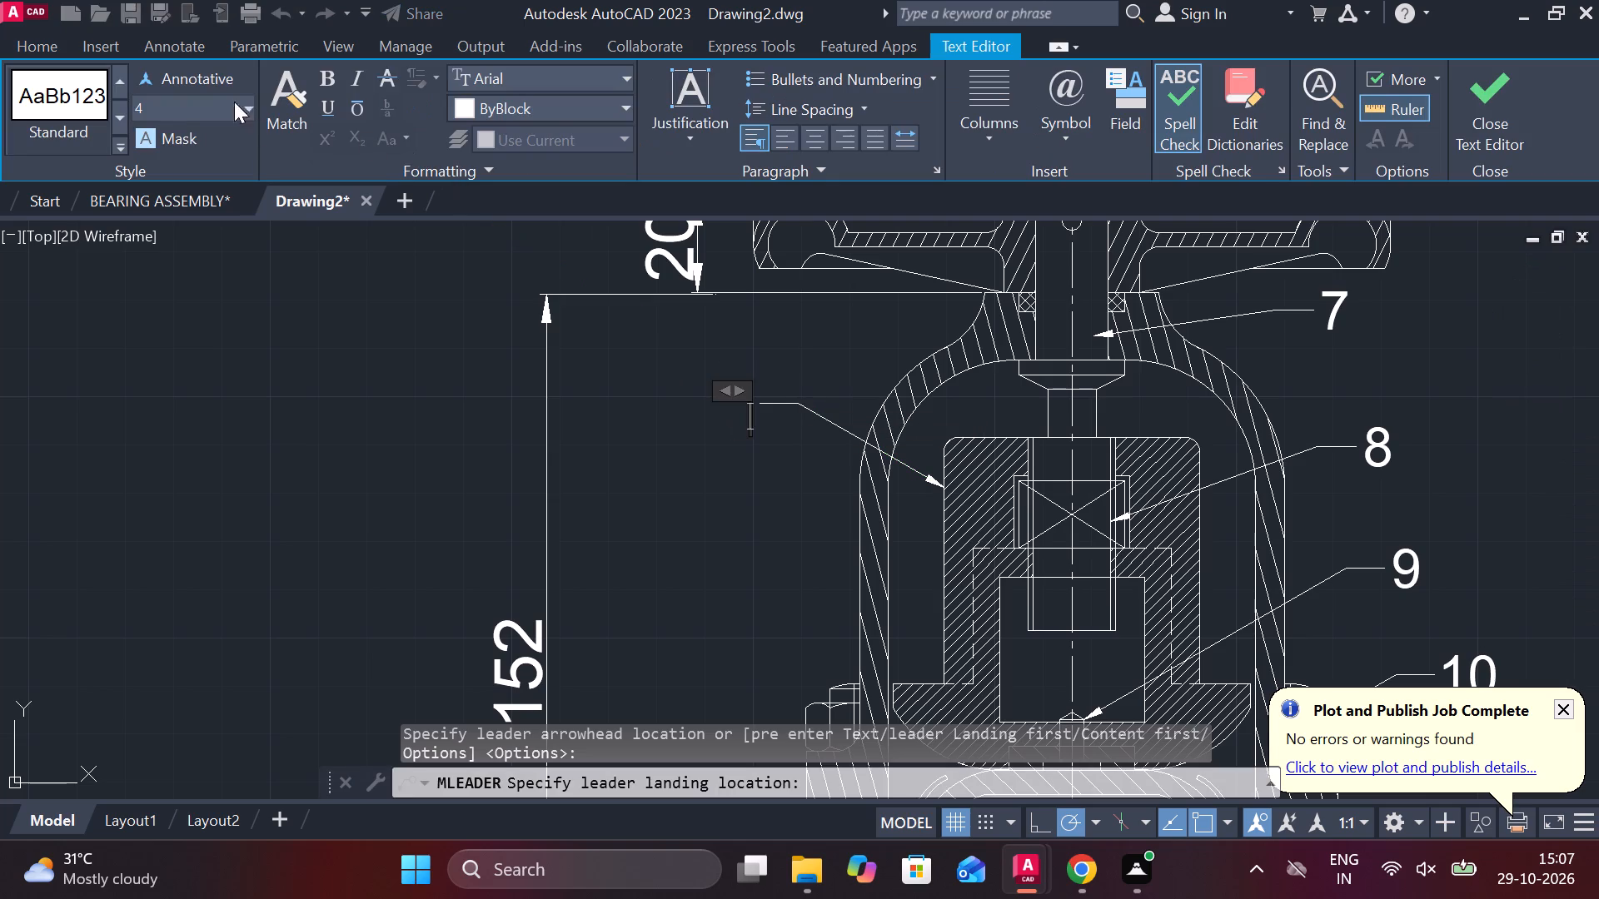
pyautogui.click(205, 105)
pyautogui.press('8')
pyautogui.press('Return')
pyautogui.press('4')
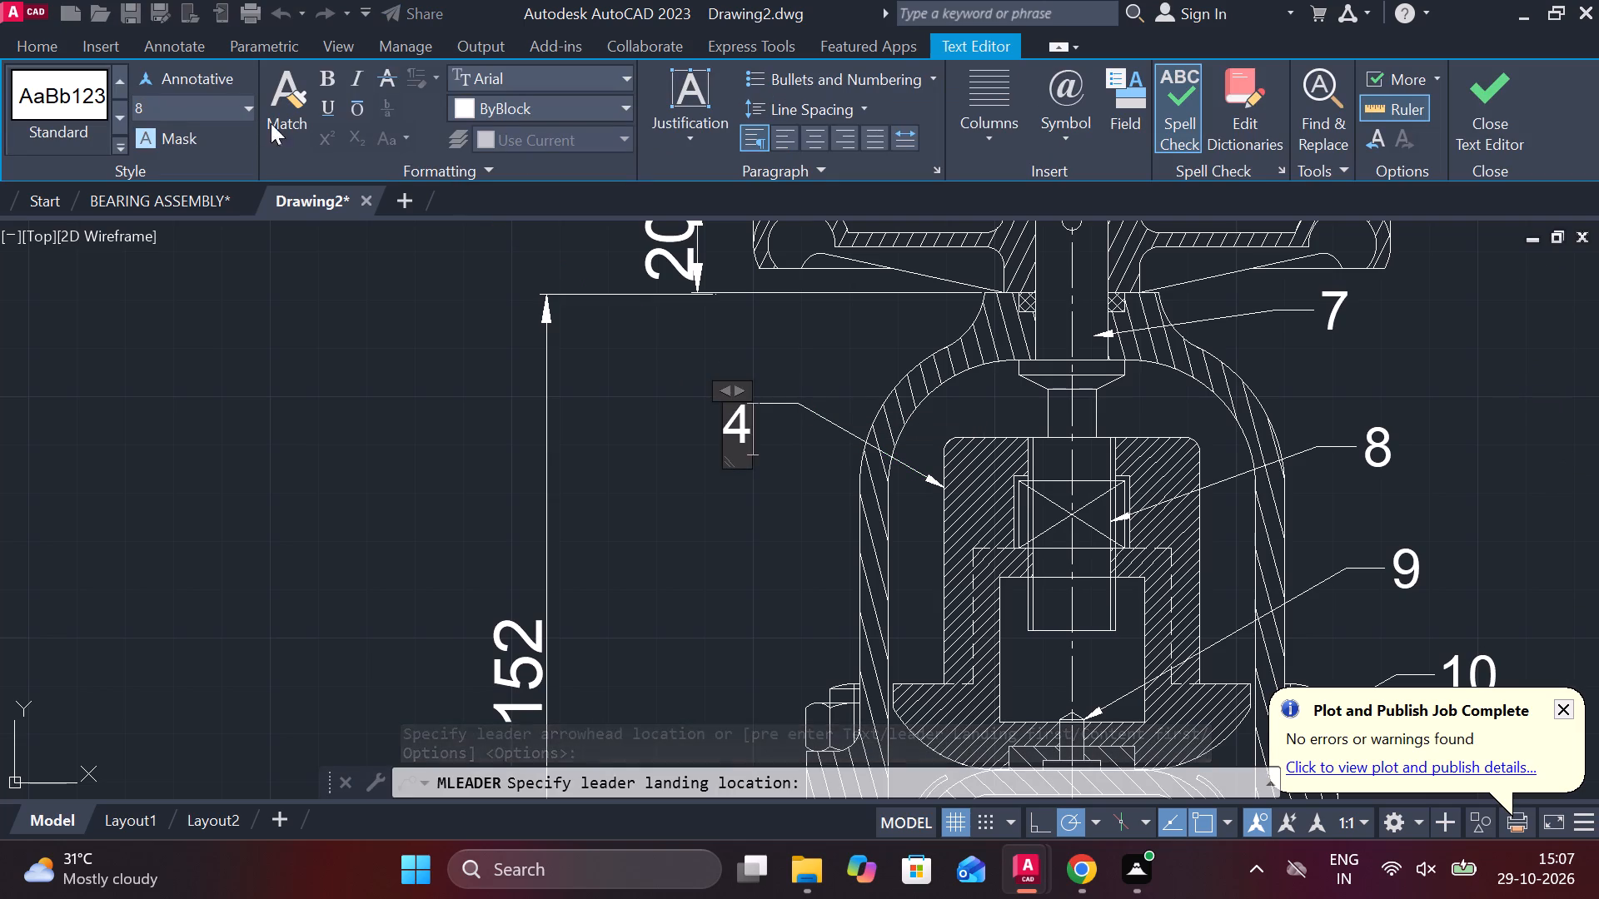
pyautogui.click(1504, 88)
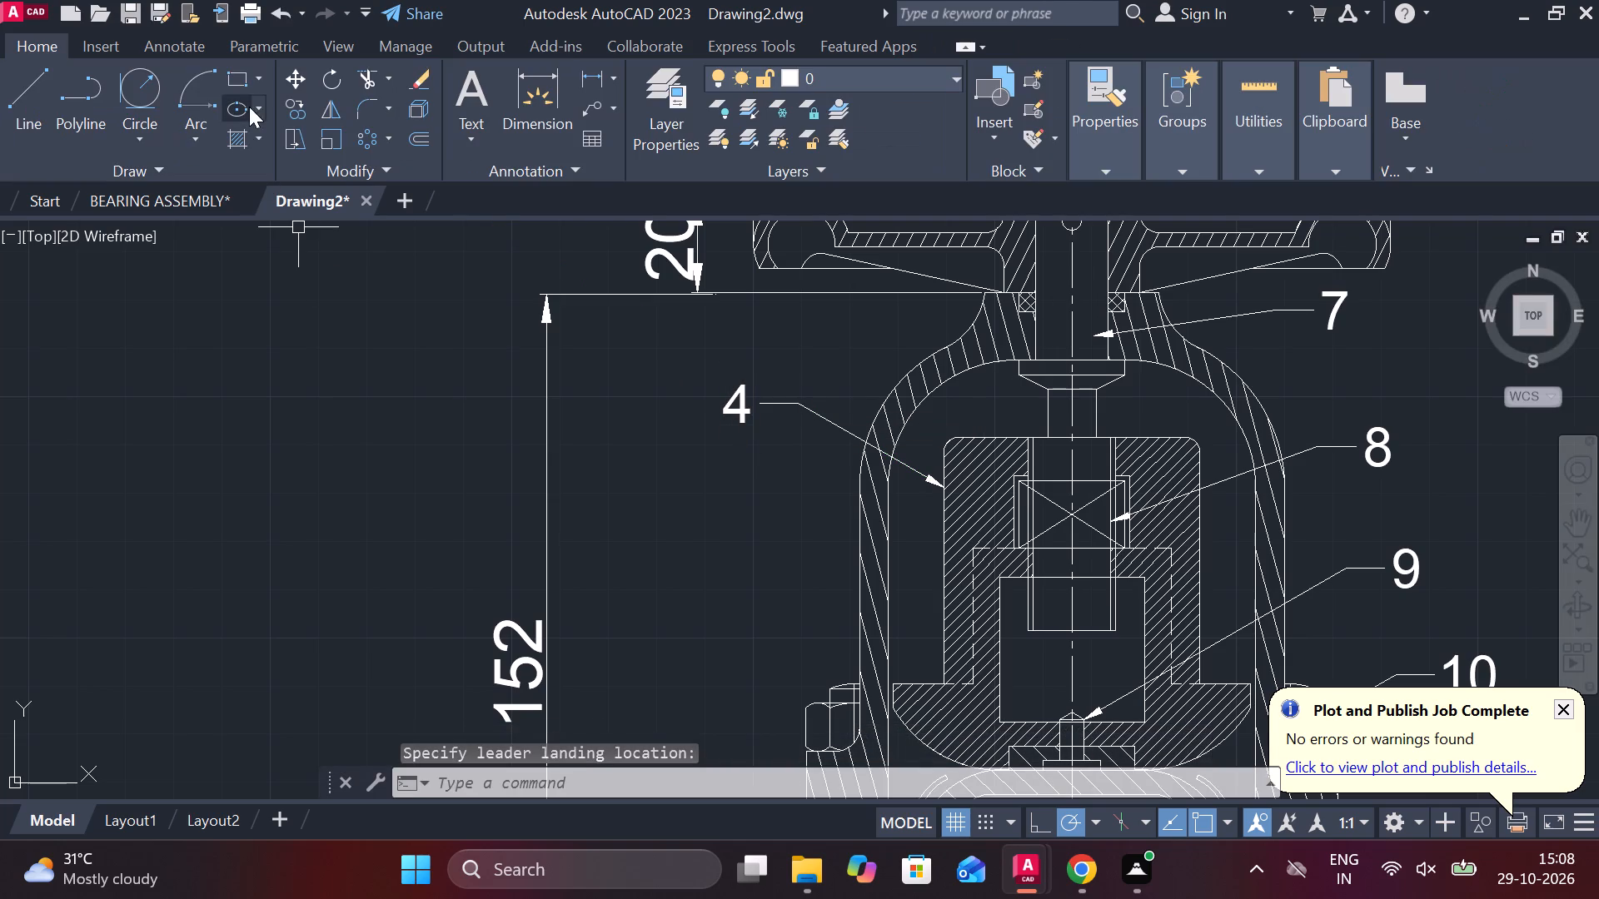
# Add a multileader from the outside of the bonnet's left wall, labelled 3 with text height 8, landing up and to the left.
pyautogui.click(591, 107)
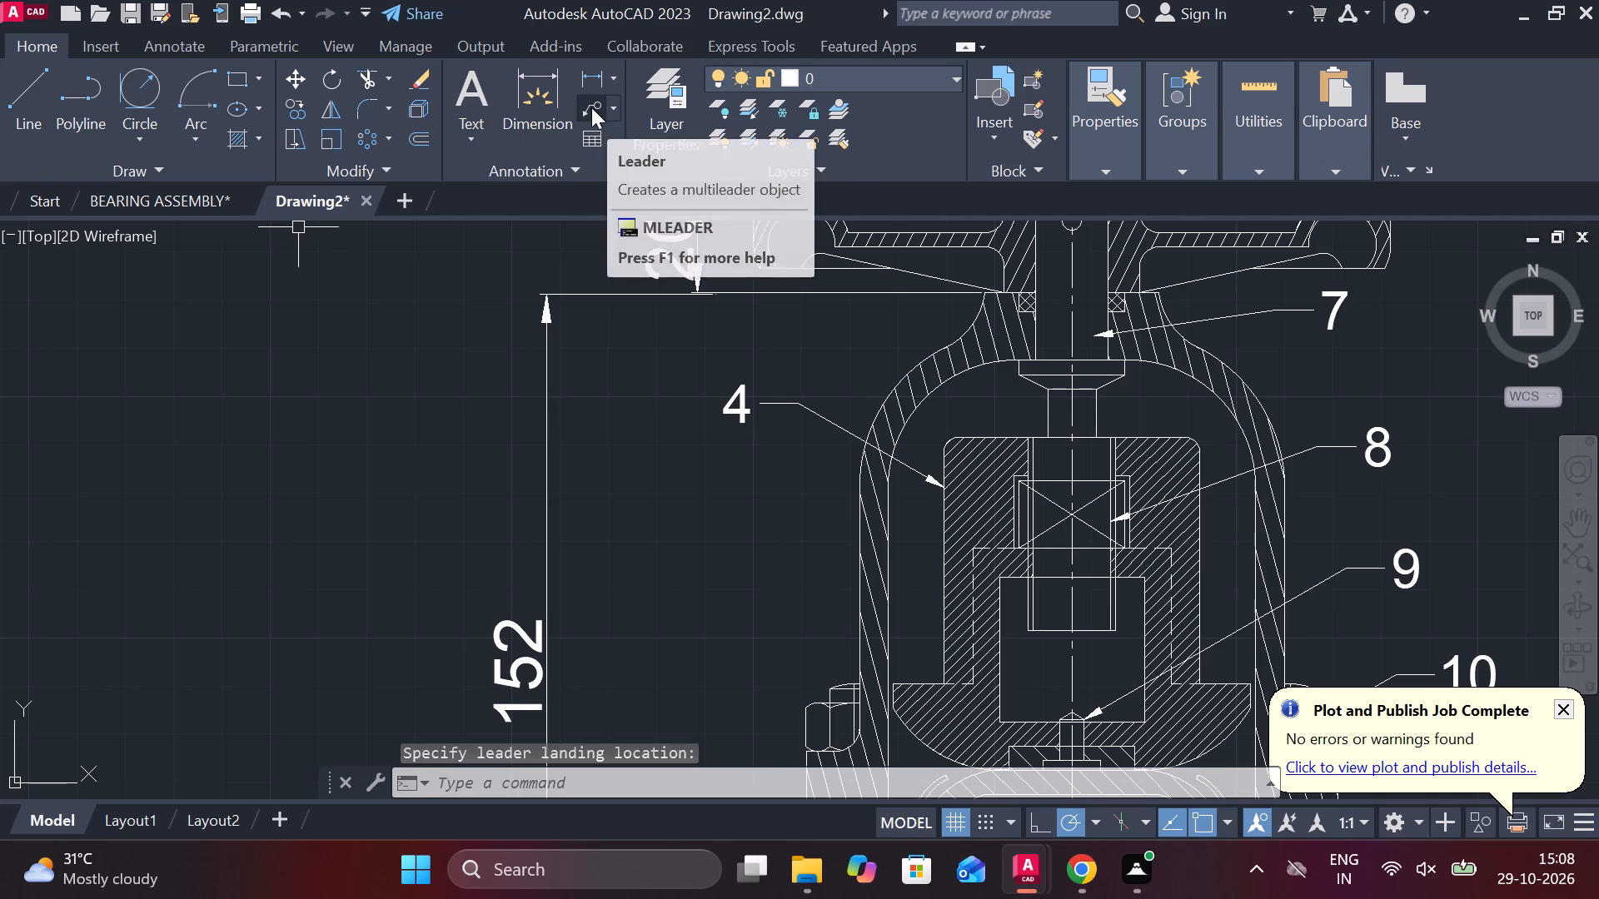
pyautogui.click(859, 597)
pyautogui.click(775, 524)
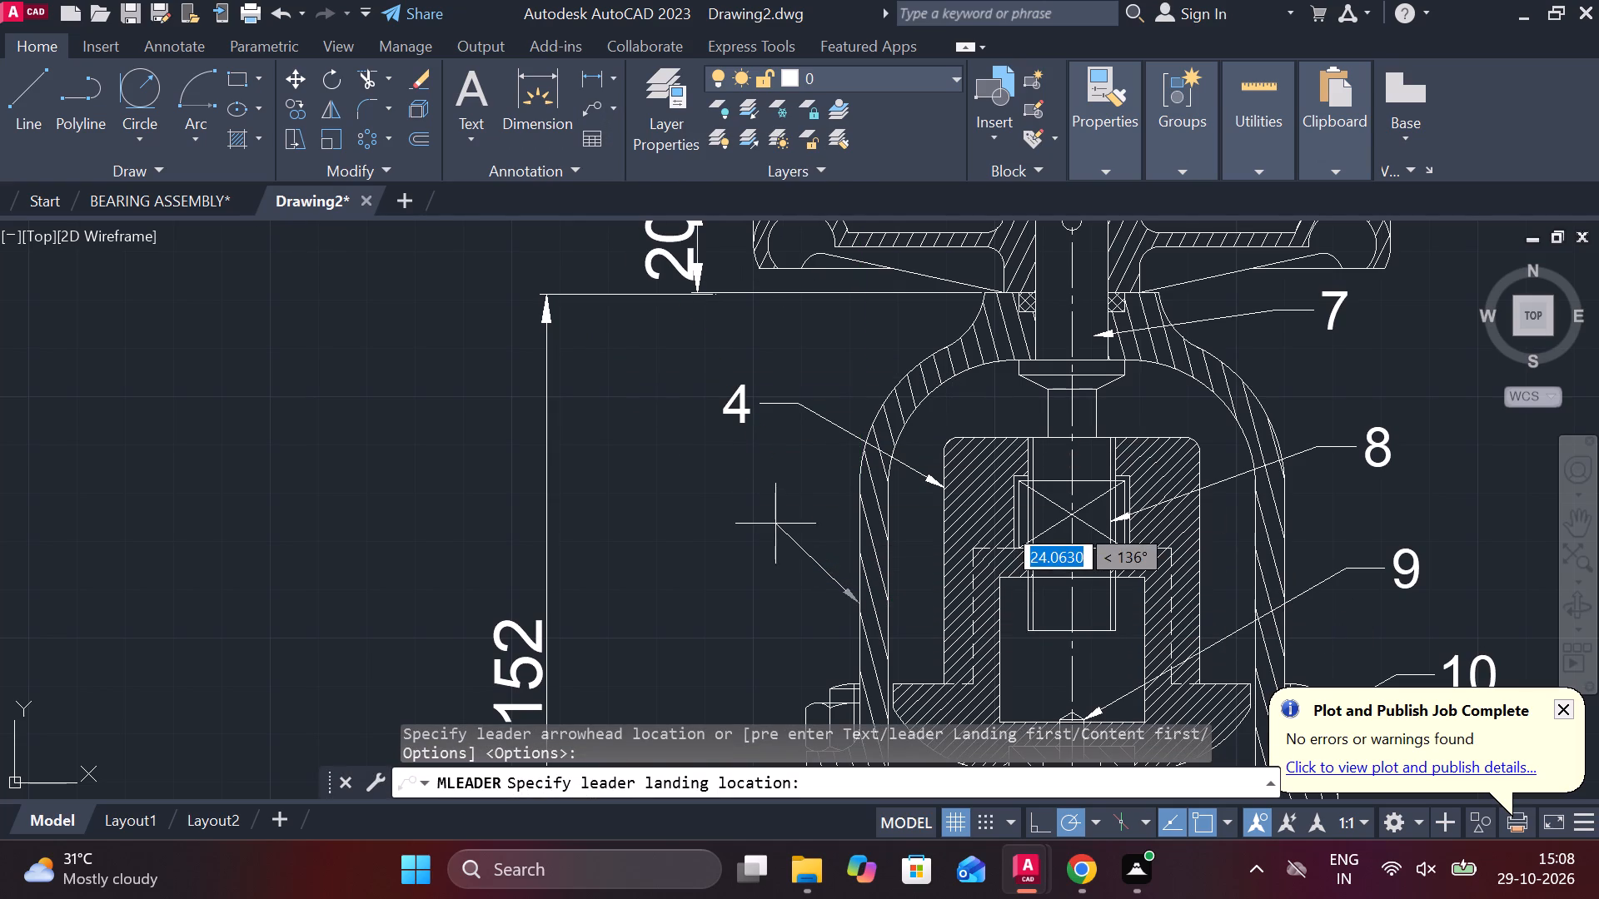
pyautogui.click(192, 109)
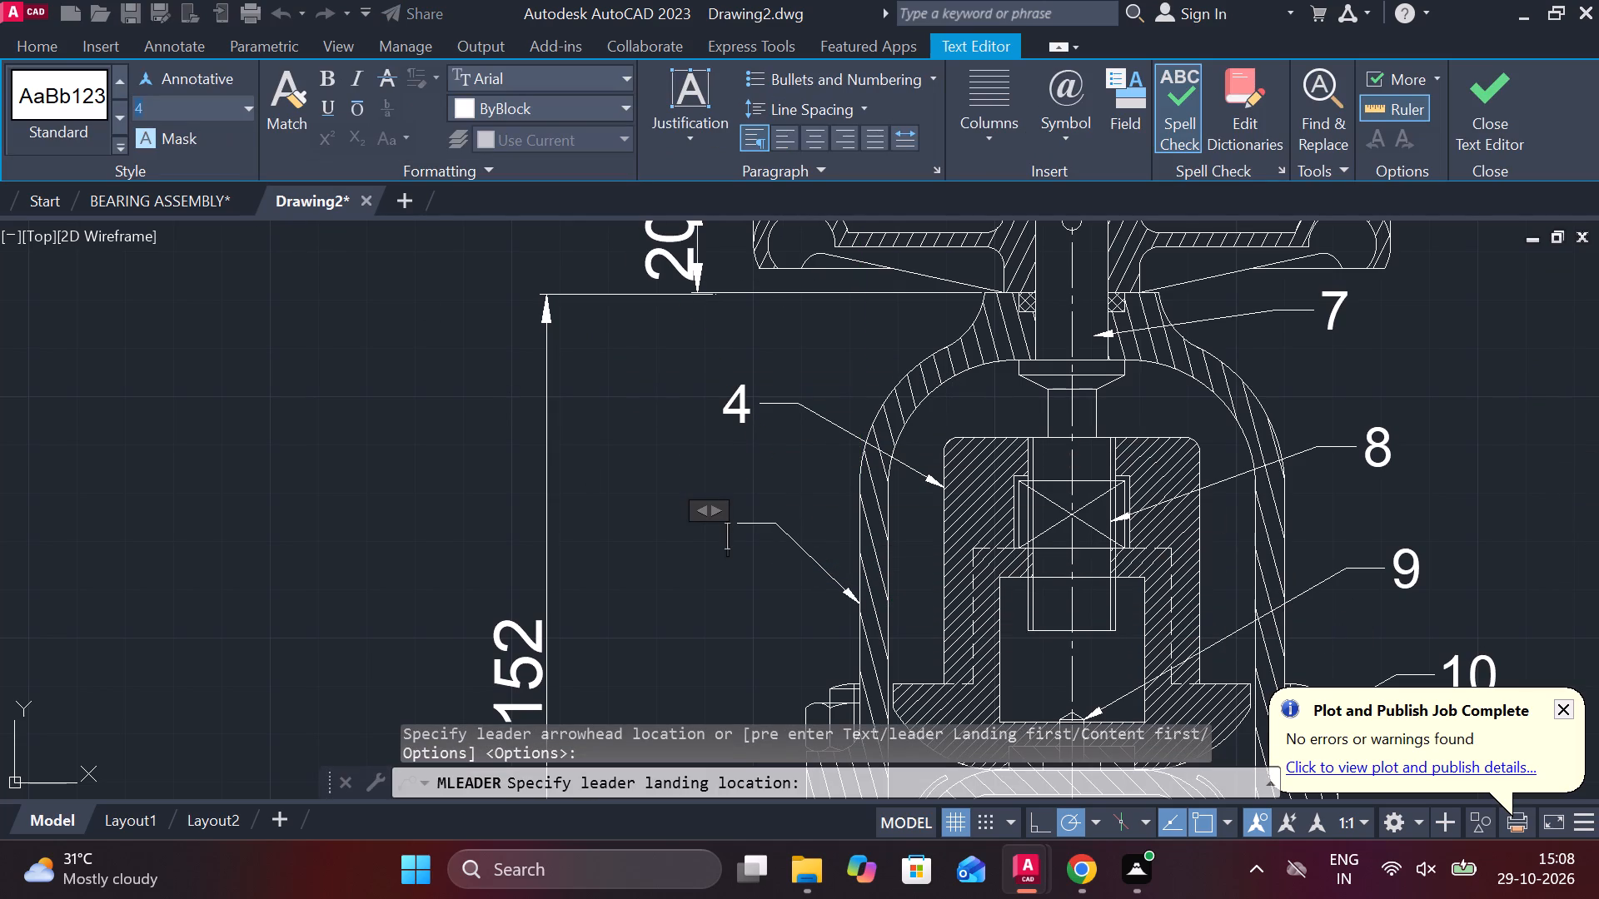
pyautogui.press('8')
pyautogui.press('Return')
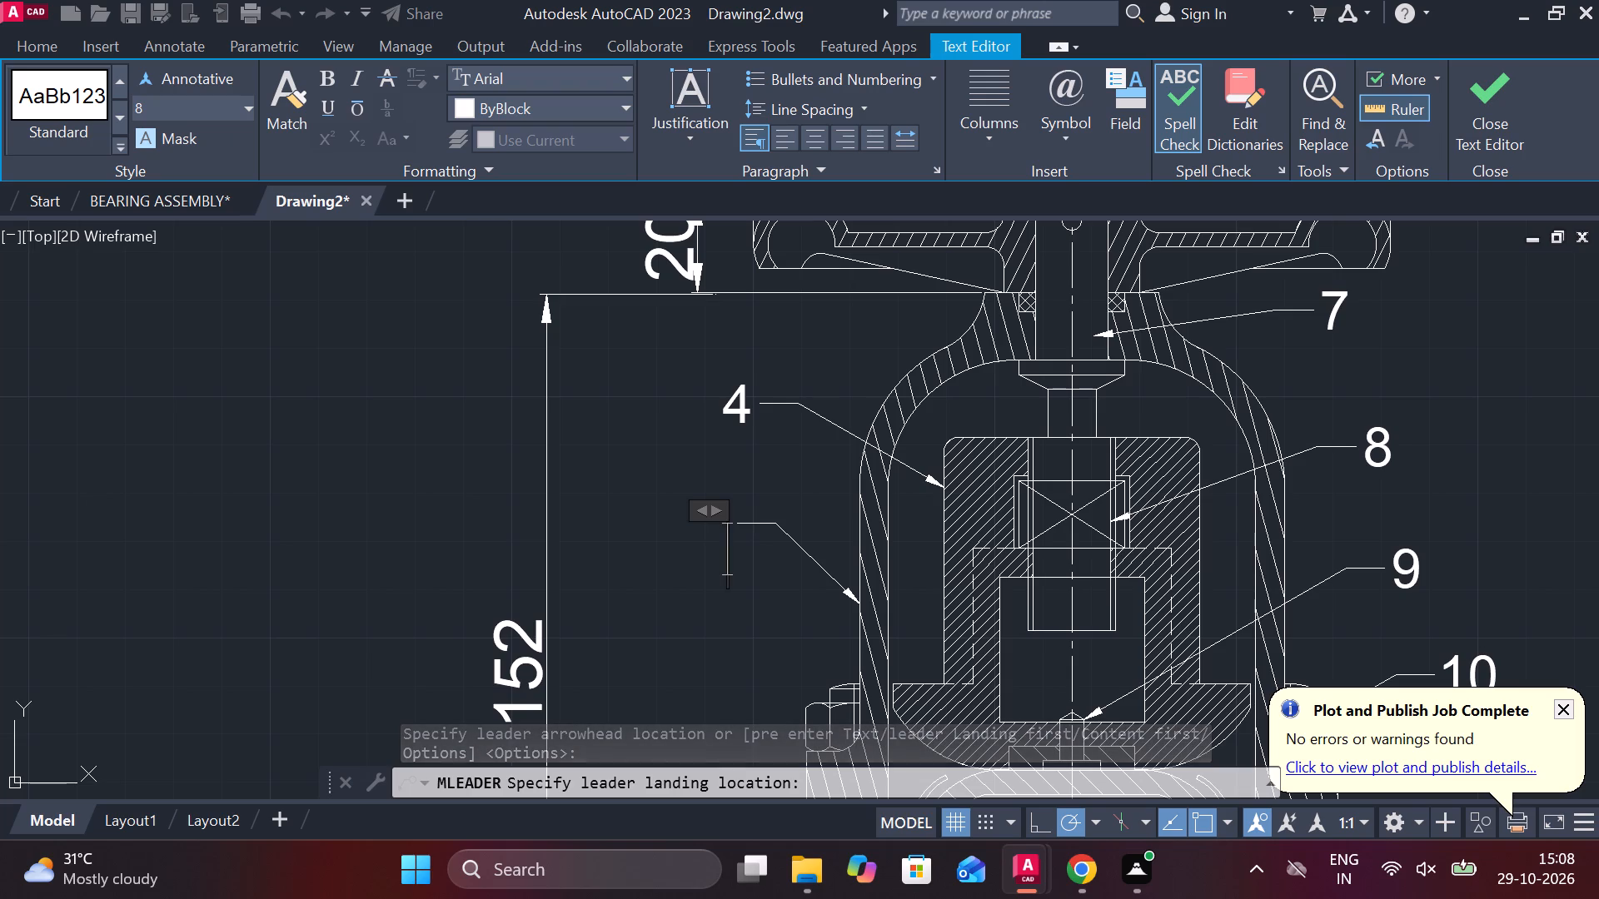
pyautogui.press('3')
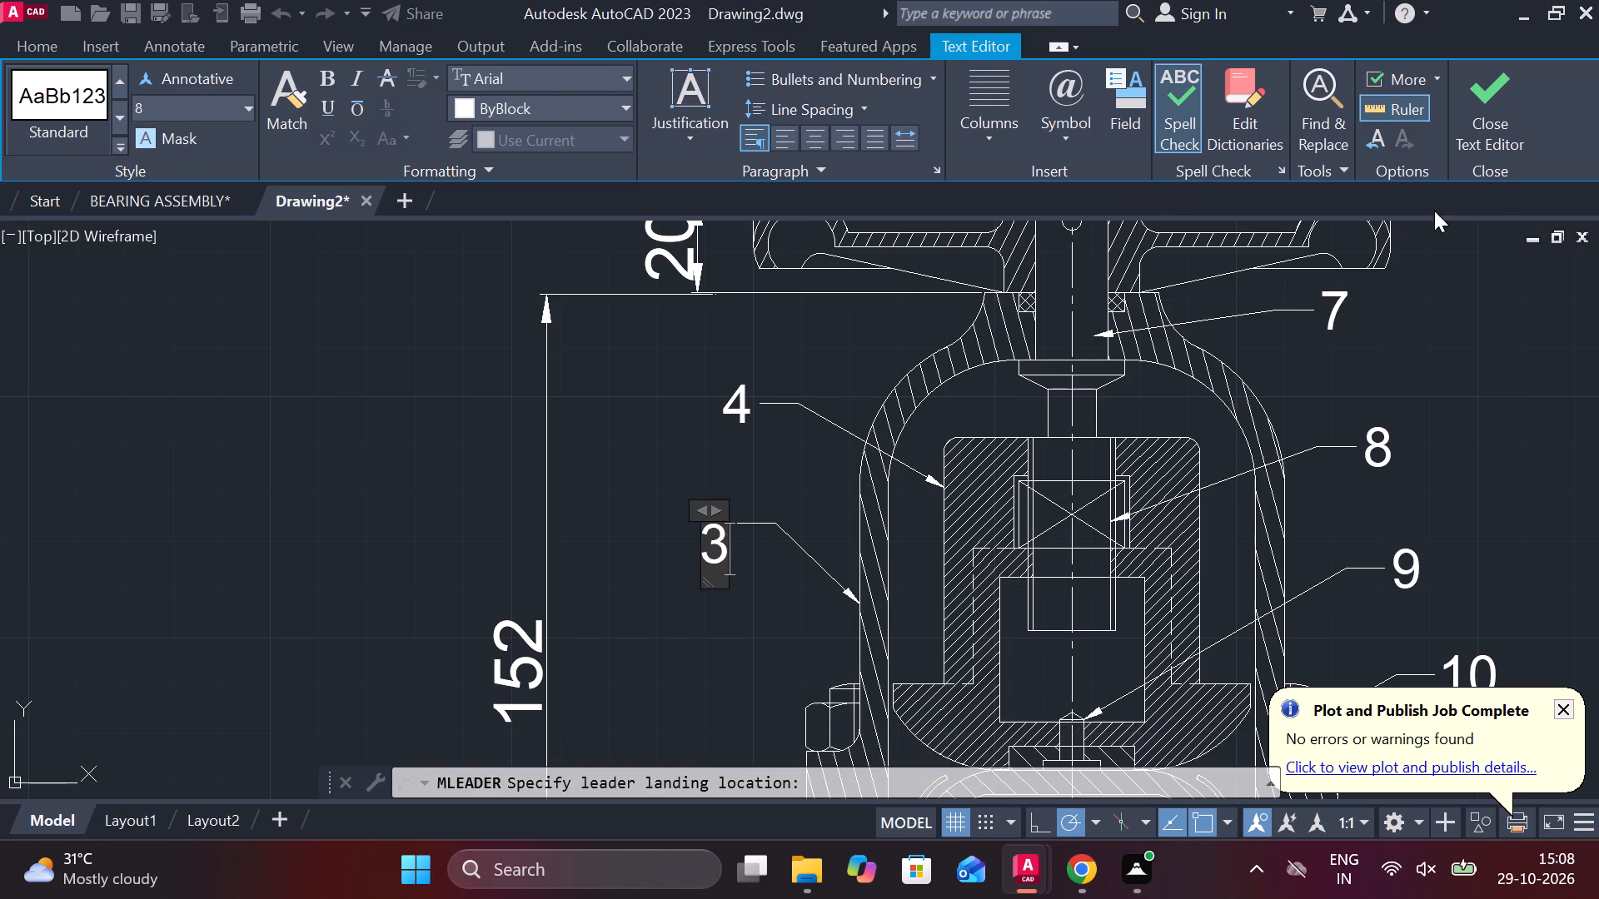
pyautogui.click(1499, 112)
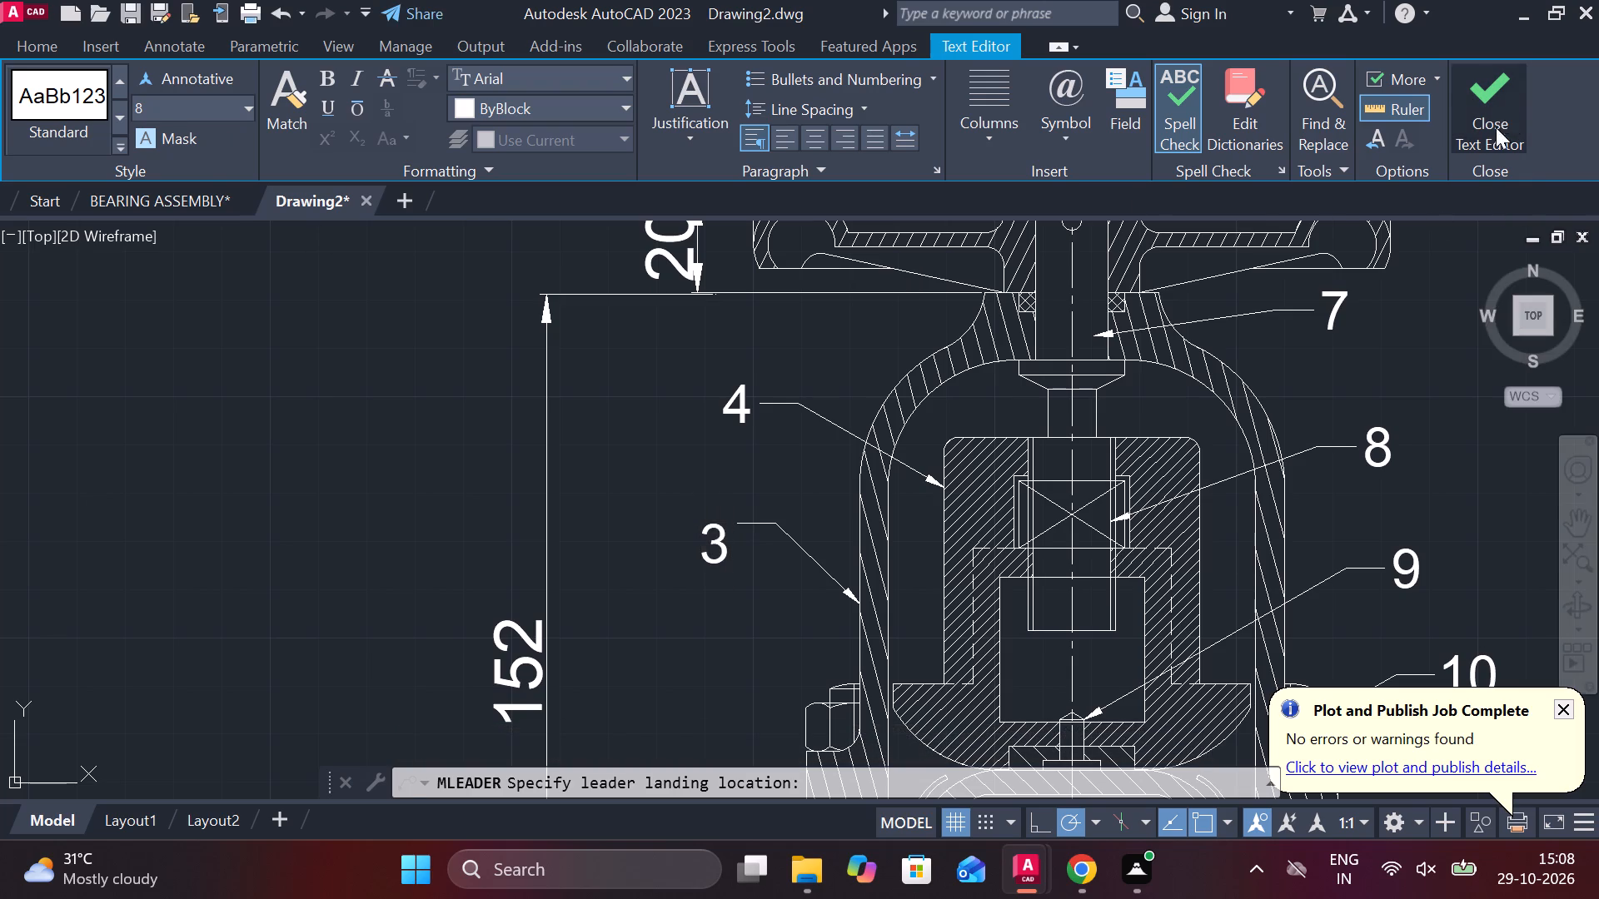
# Add a multileader from the left edge of the thin plate beneath the bonnet flange, labelled 2 with text height 8, landing up and left.
pyautogui.moveTo(860, 547); pyautogui.dragTo(823, 460, button='middle')
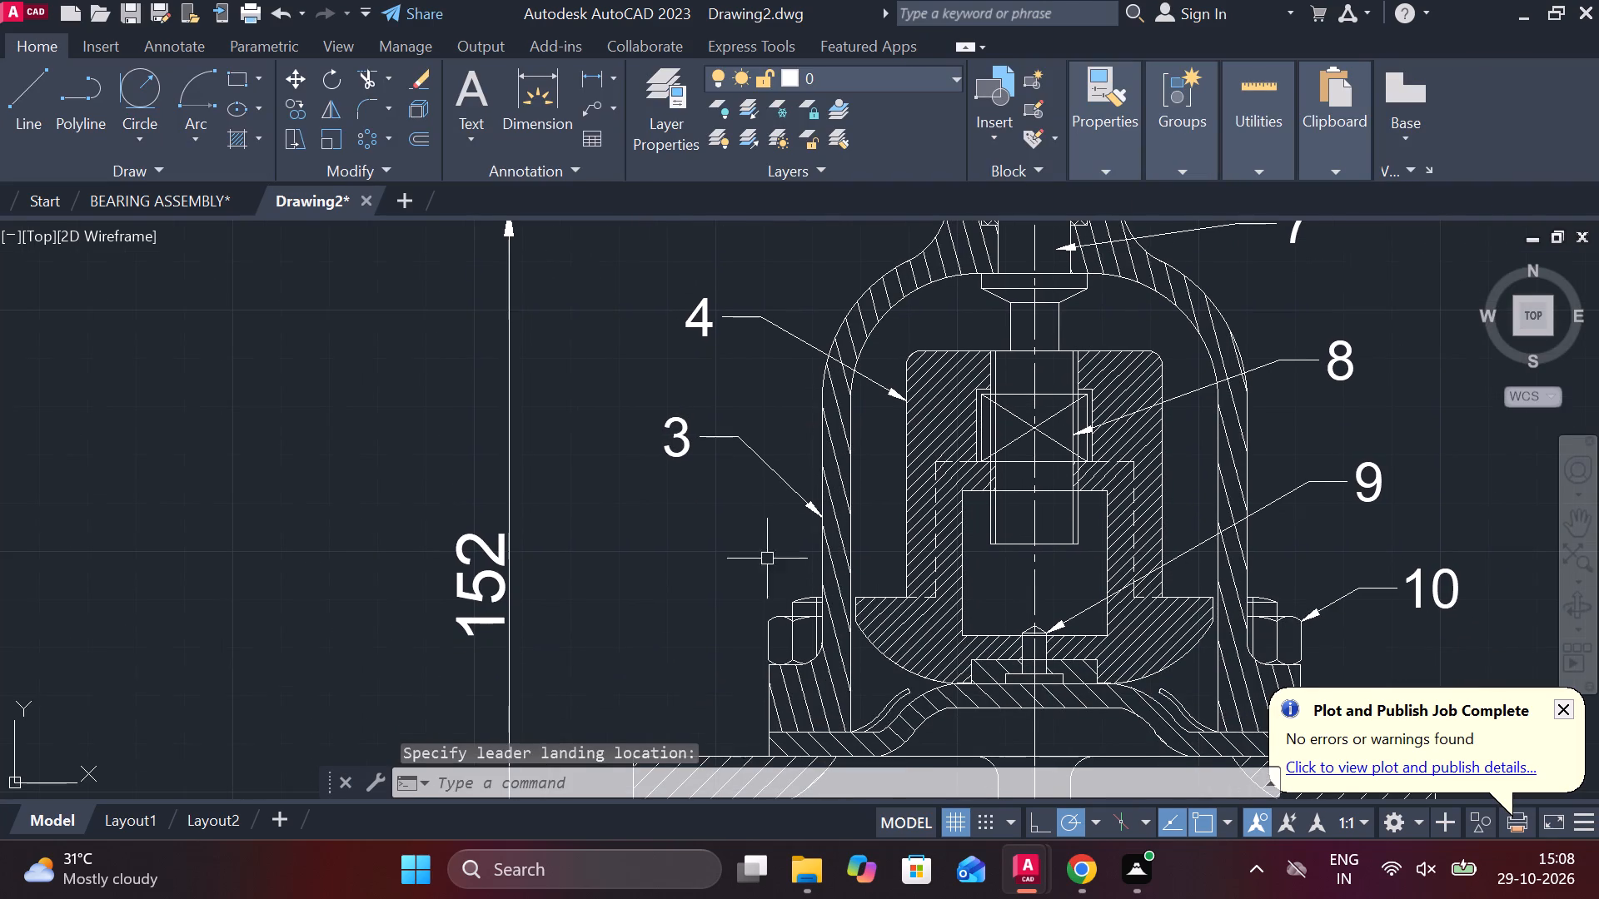
pyautogui.click(580, 112)
pyautogui.moveTo(744, 663); pyautogui.dragTo(748, 604, button='middle')
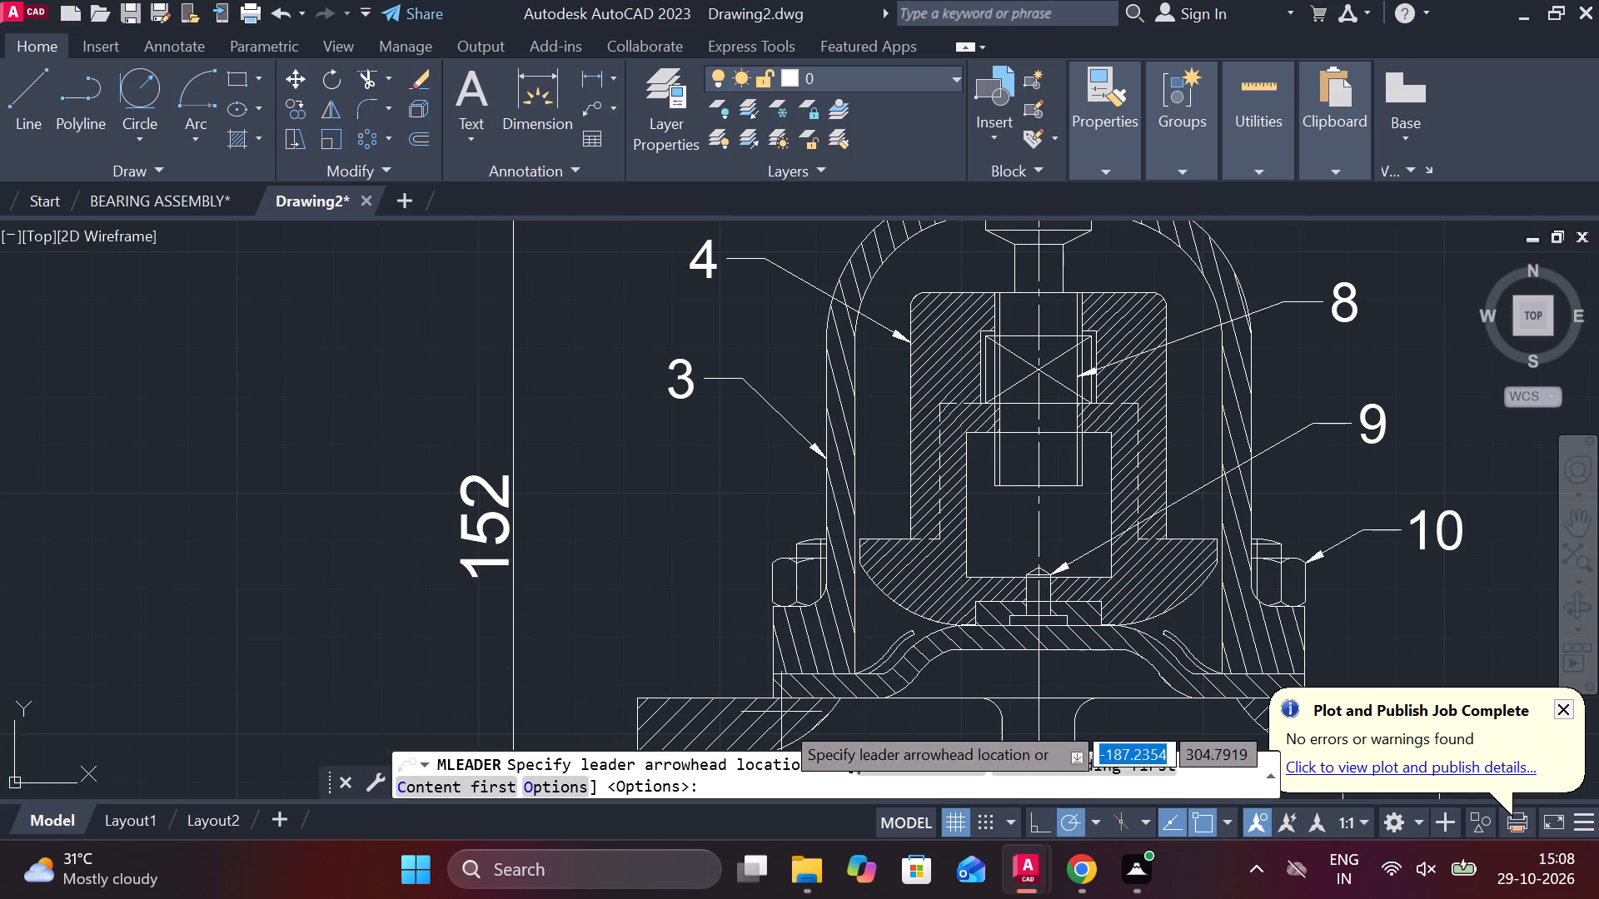
pyautogui.click(776, 684)
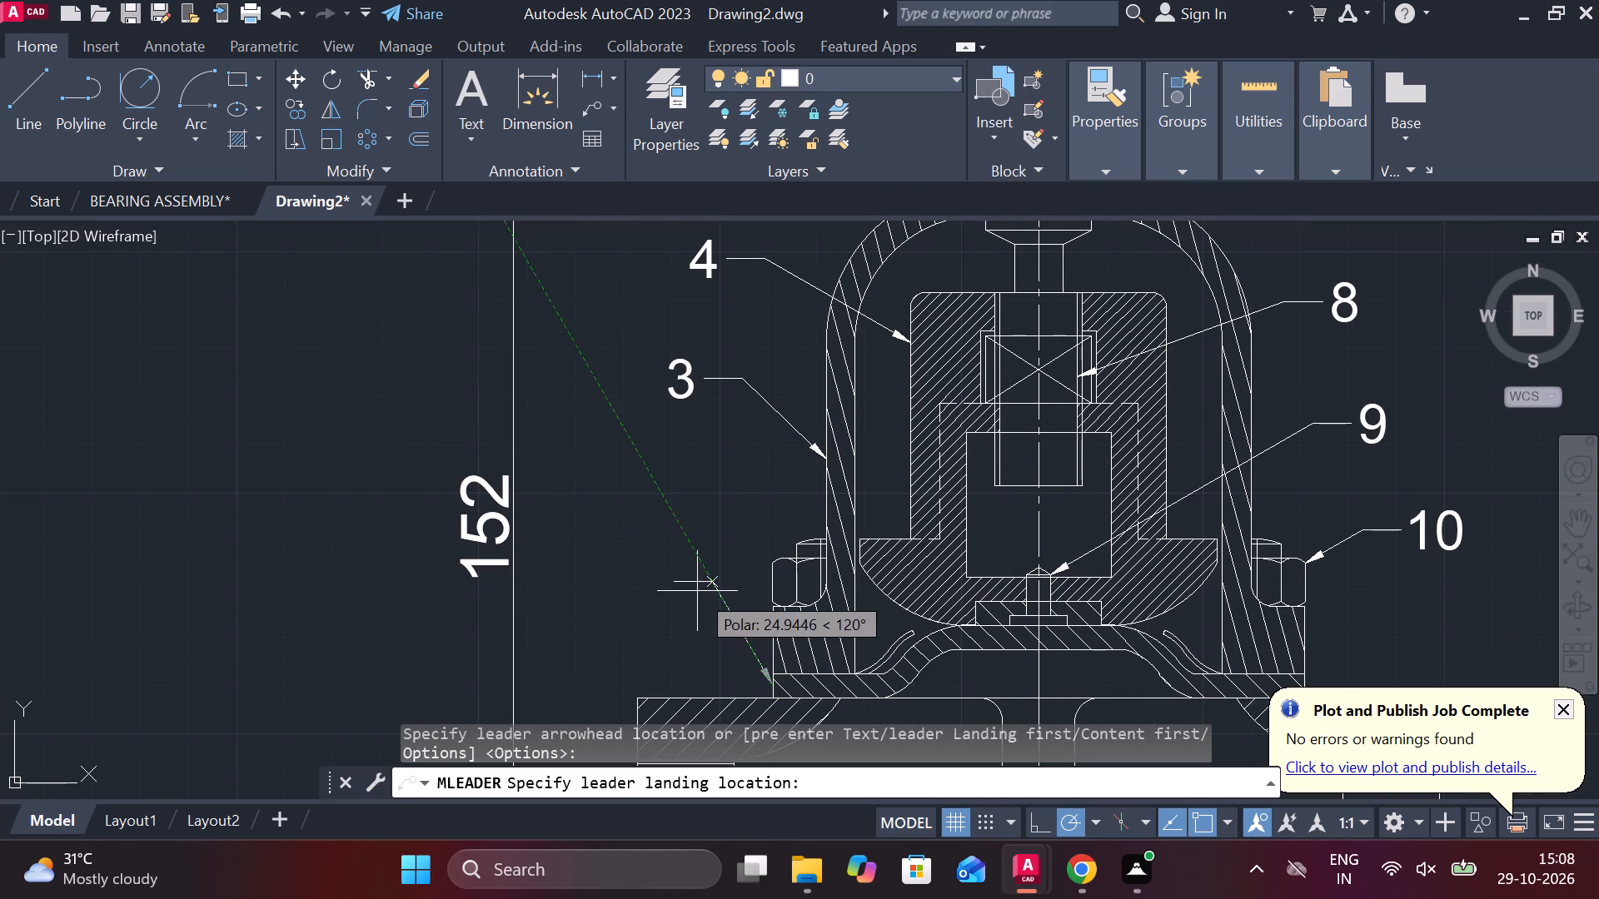
pyautogui.click(688, 587)
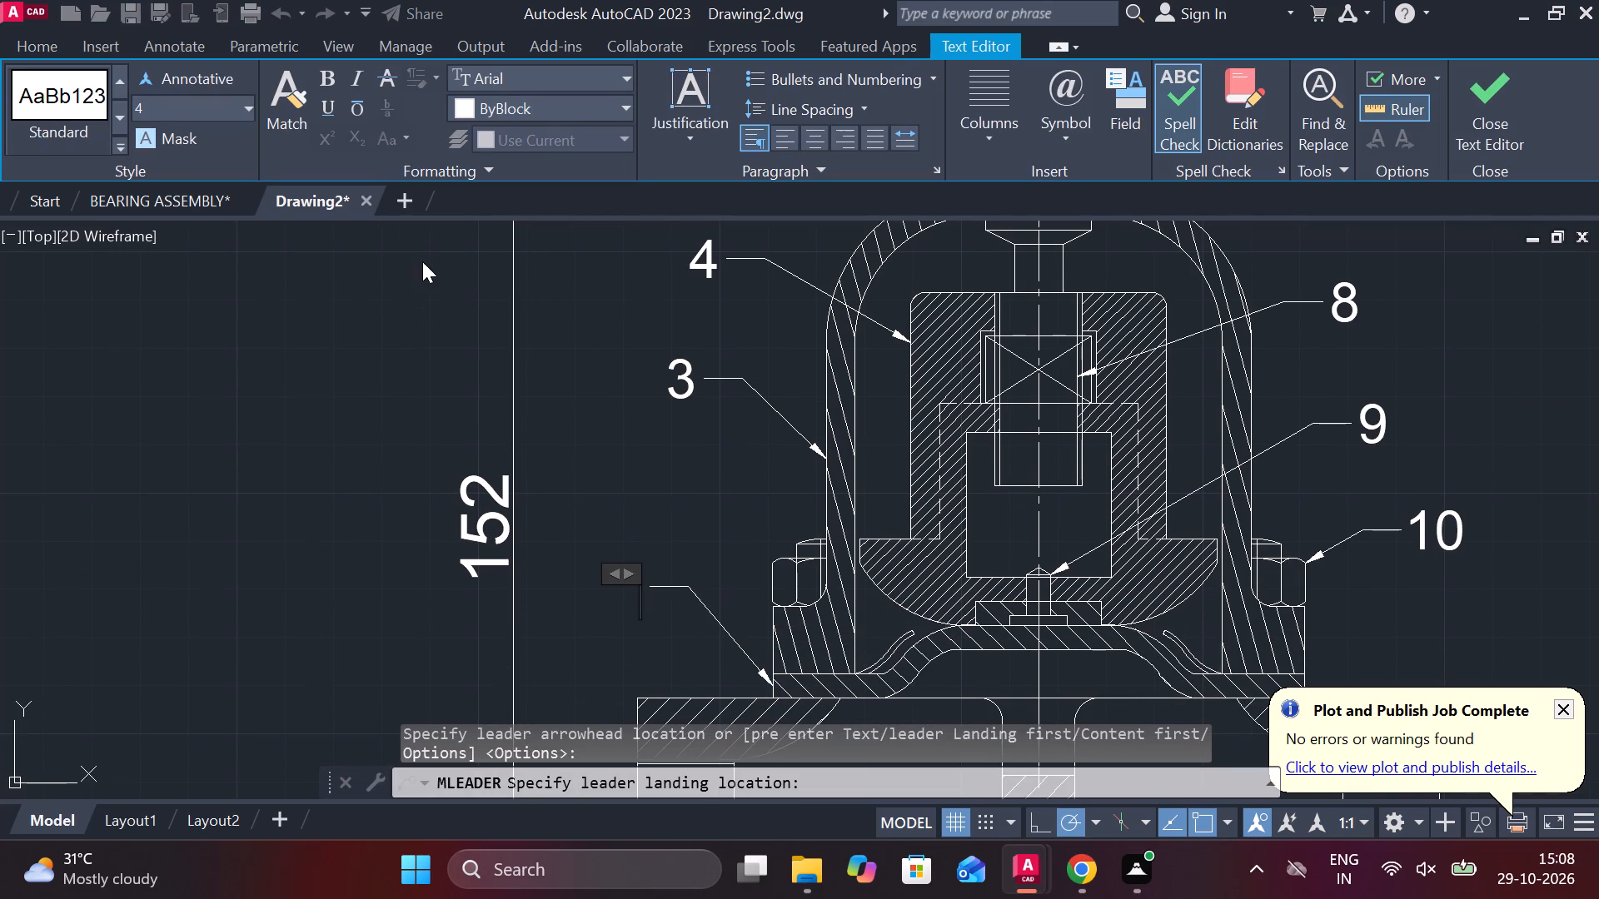
pyautogui.click(162, 110)
pyautogui.press('8')
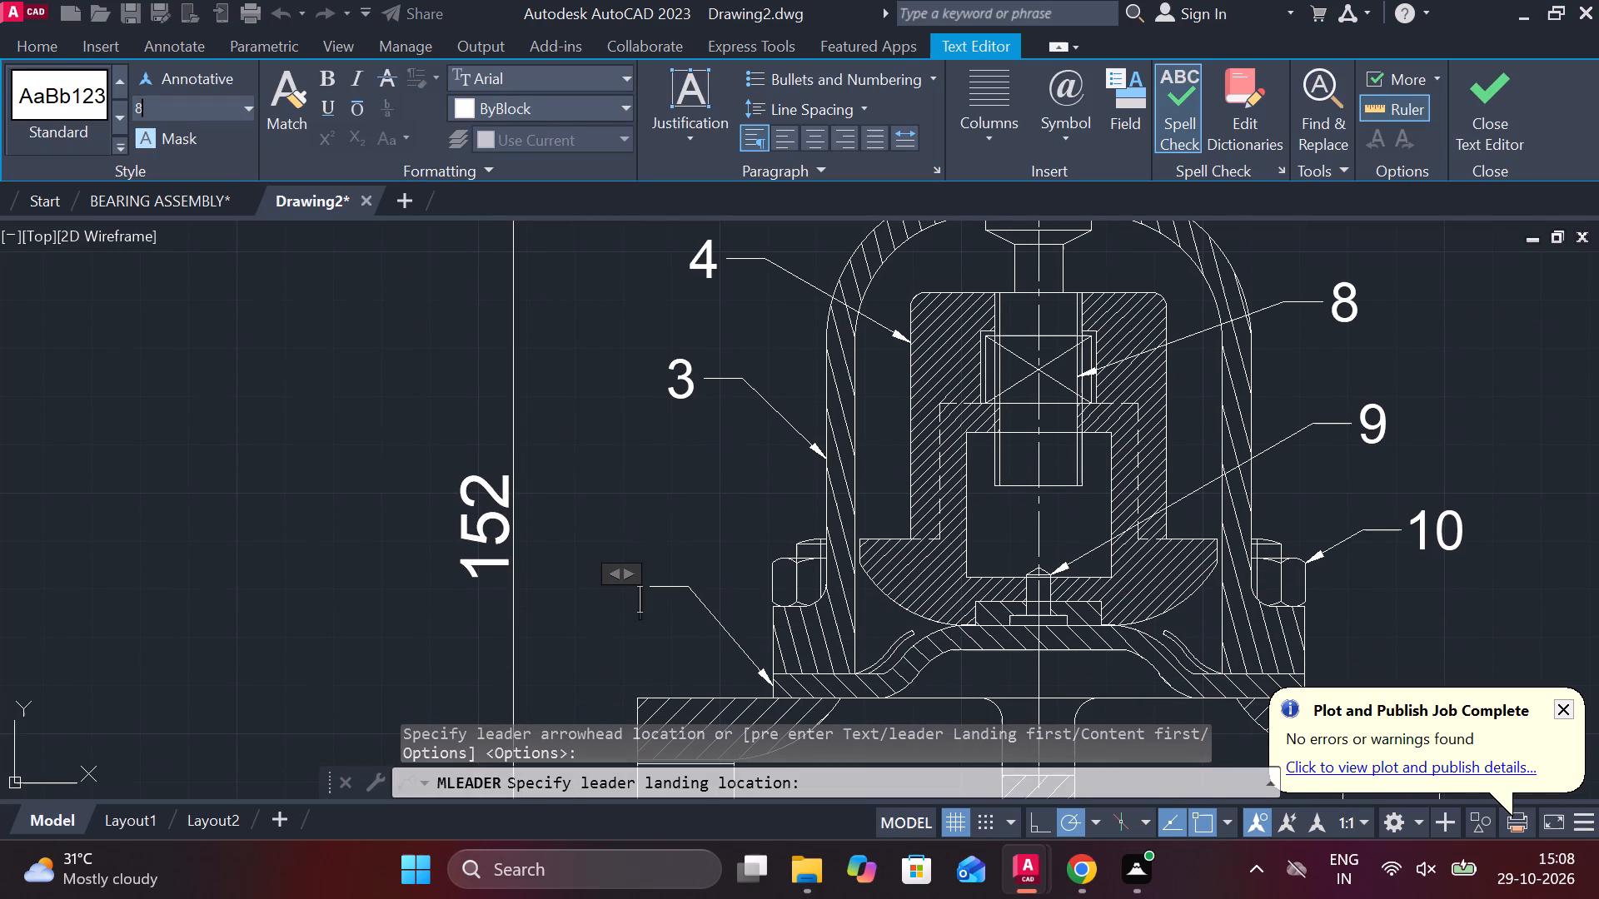
pyautogui.press('Return')
pyautogui.press('2')
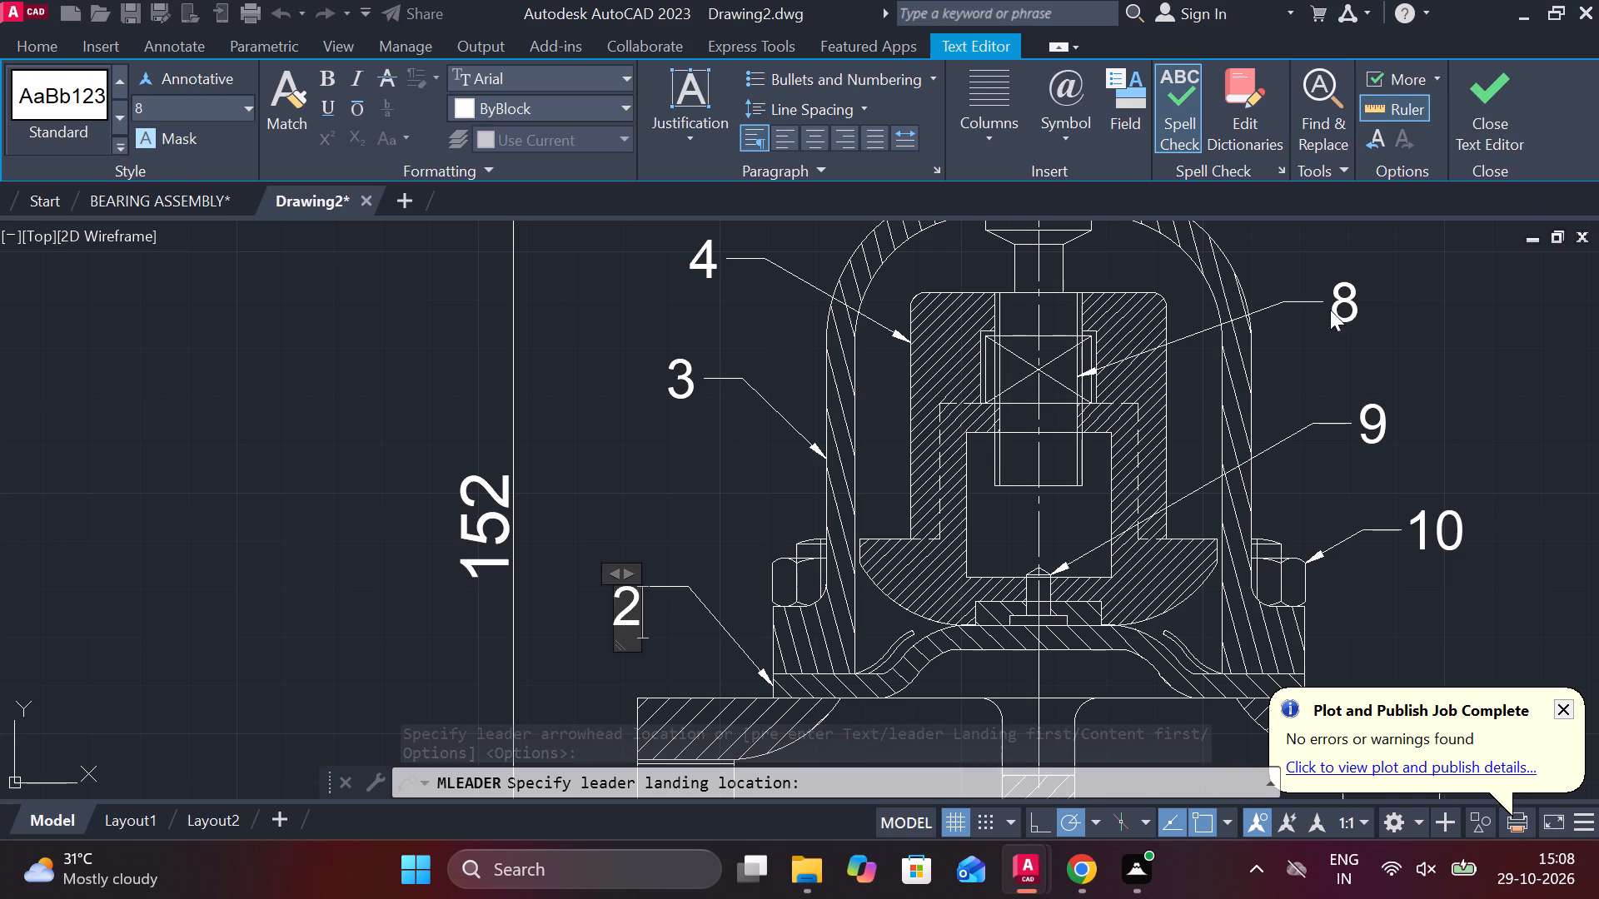
pyautogui.click(1466, 102)
# Add a multileader from the hatched lower left end of the valve body, labelled 1 with text height 8, landing left of the body.
pyautogui.scroll(-2, 1388, 294)
pyautogui.scroll(1, 1233, 467)
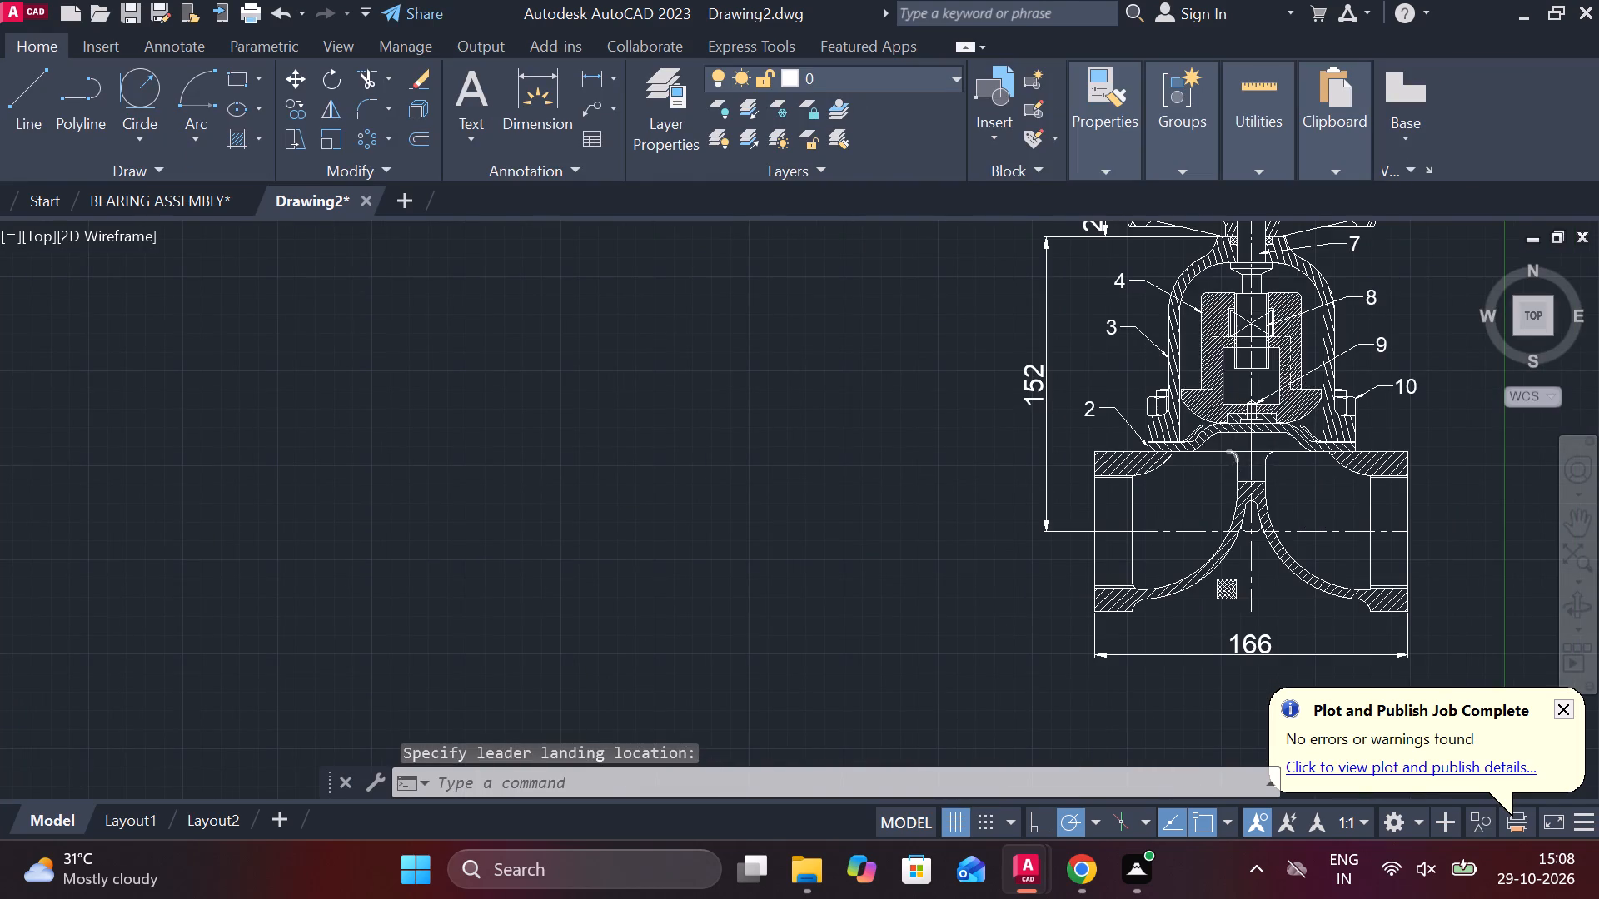
pyautogui.moveTo(1202, 467); pyautogui.dragTo(816, 419, button='middle')
pyautogui.click(590, 114)
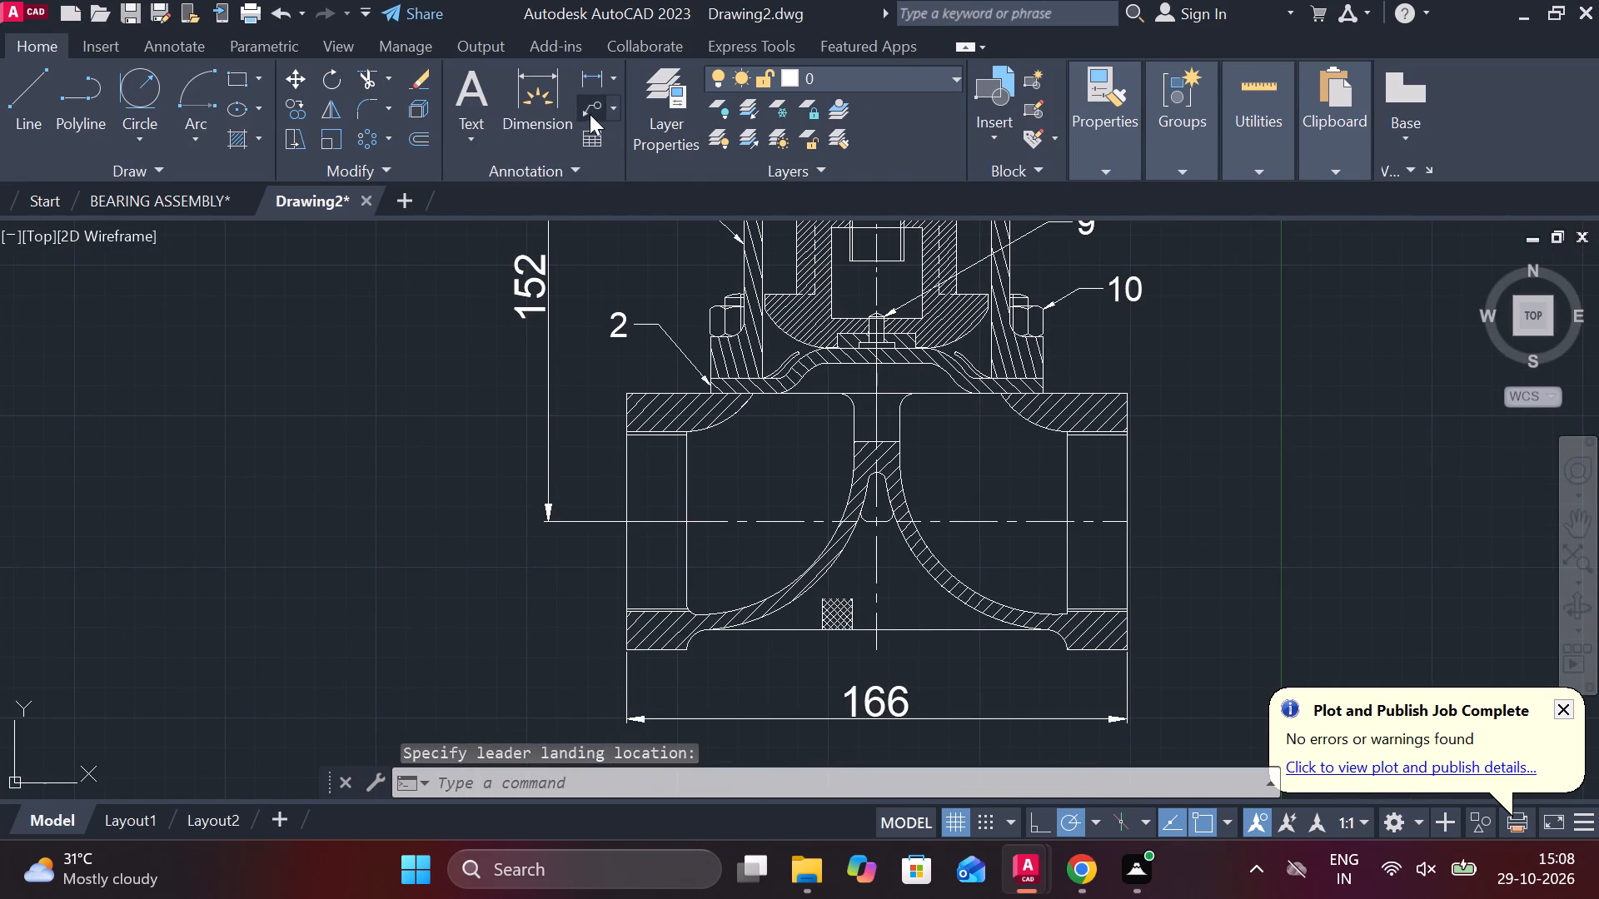
pyautogui.scroll(1, 650, 637)
pyautogui.click(640, 619)
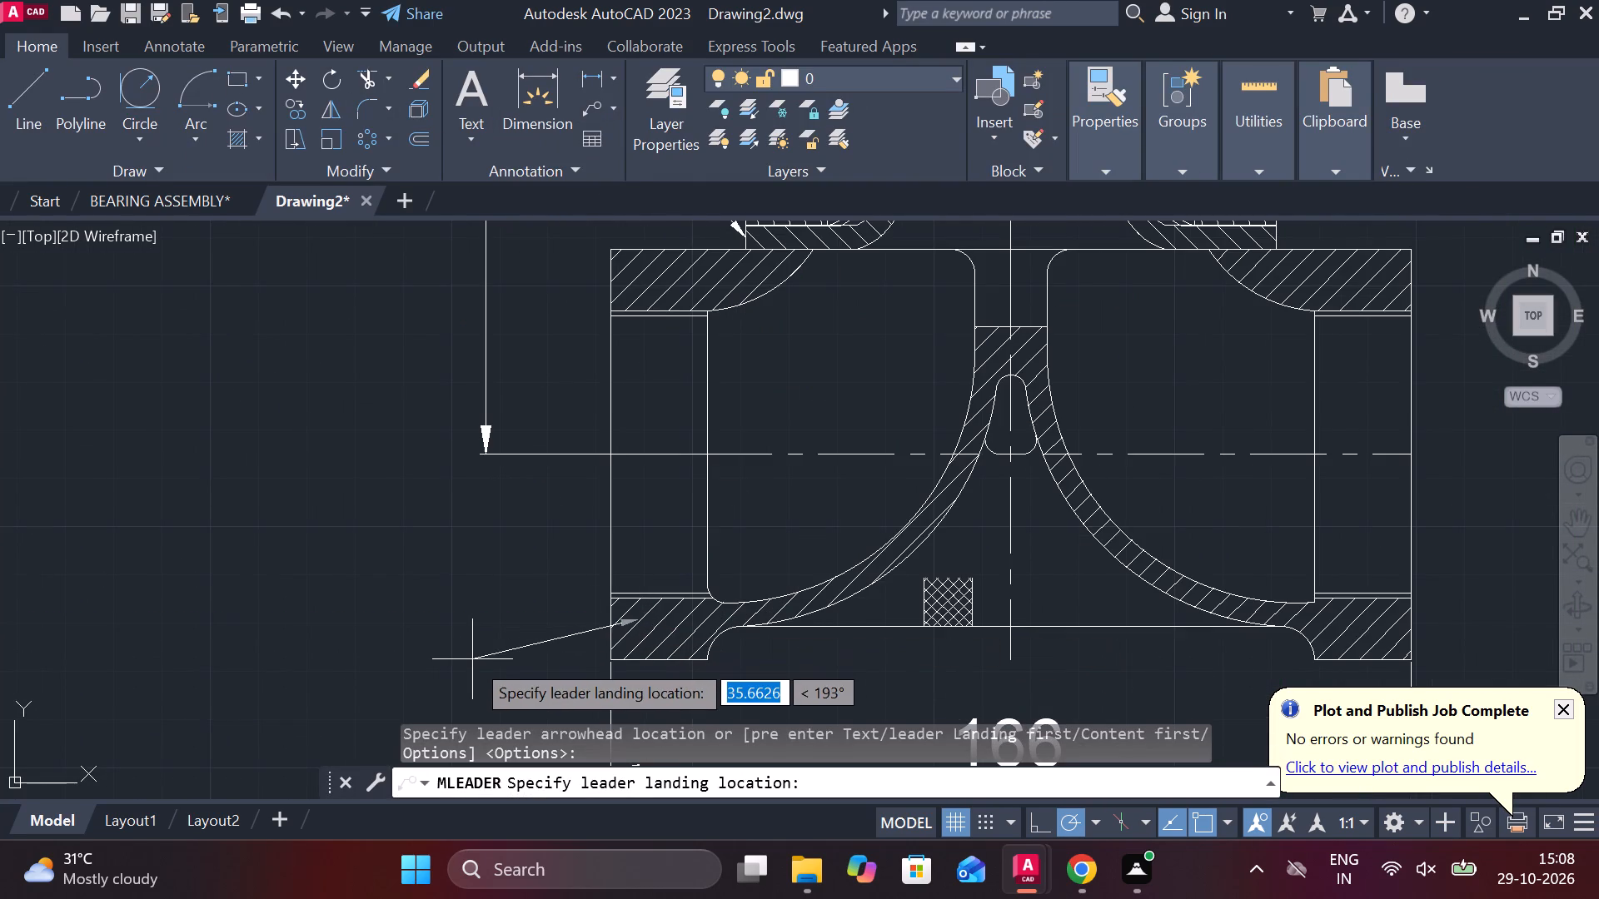
pyautogui.click(472, 659)
pyautogui.moveTo(413, 613); pyautogui.dragTo(679, 531, button='middle')
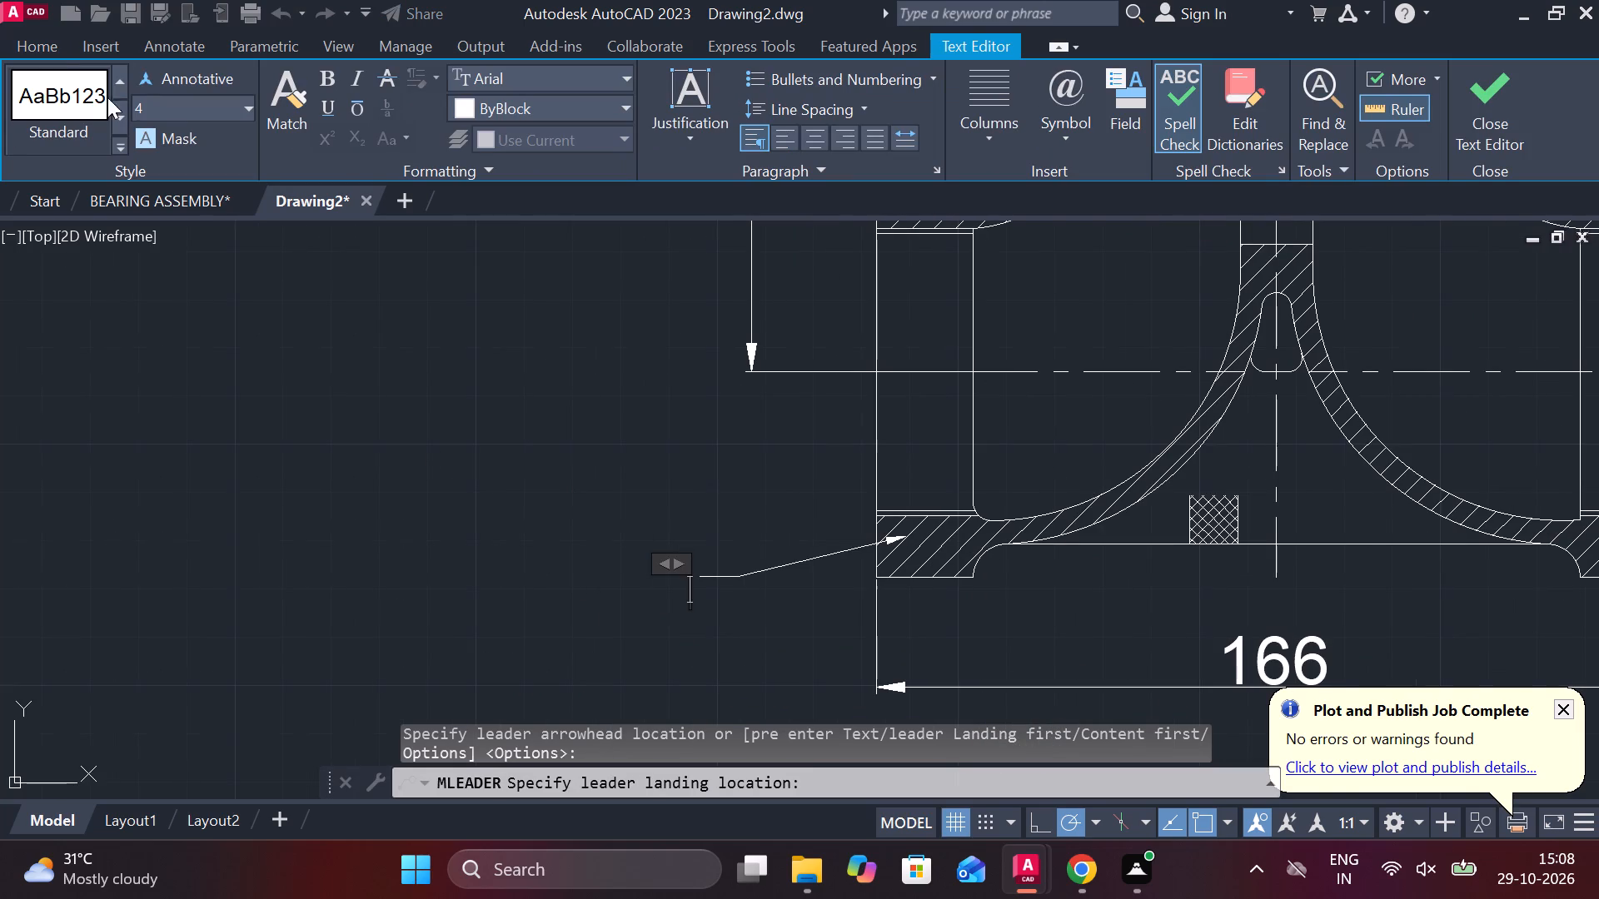
pyautogui.click(172, 100)
pyautogui.press('8')
pyautogui.press('Return')
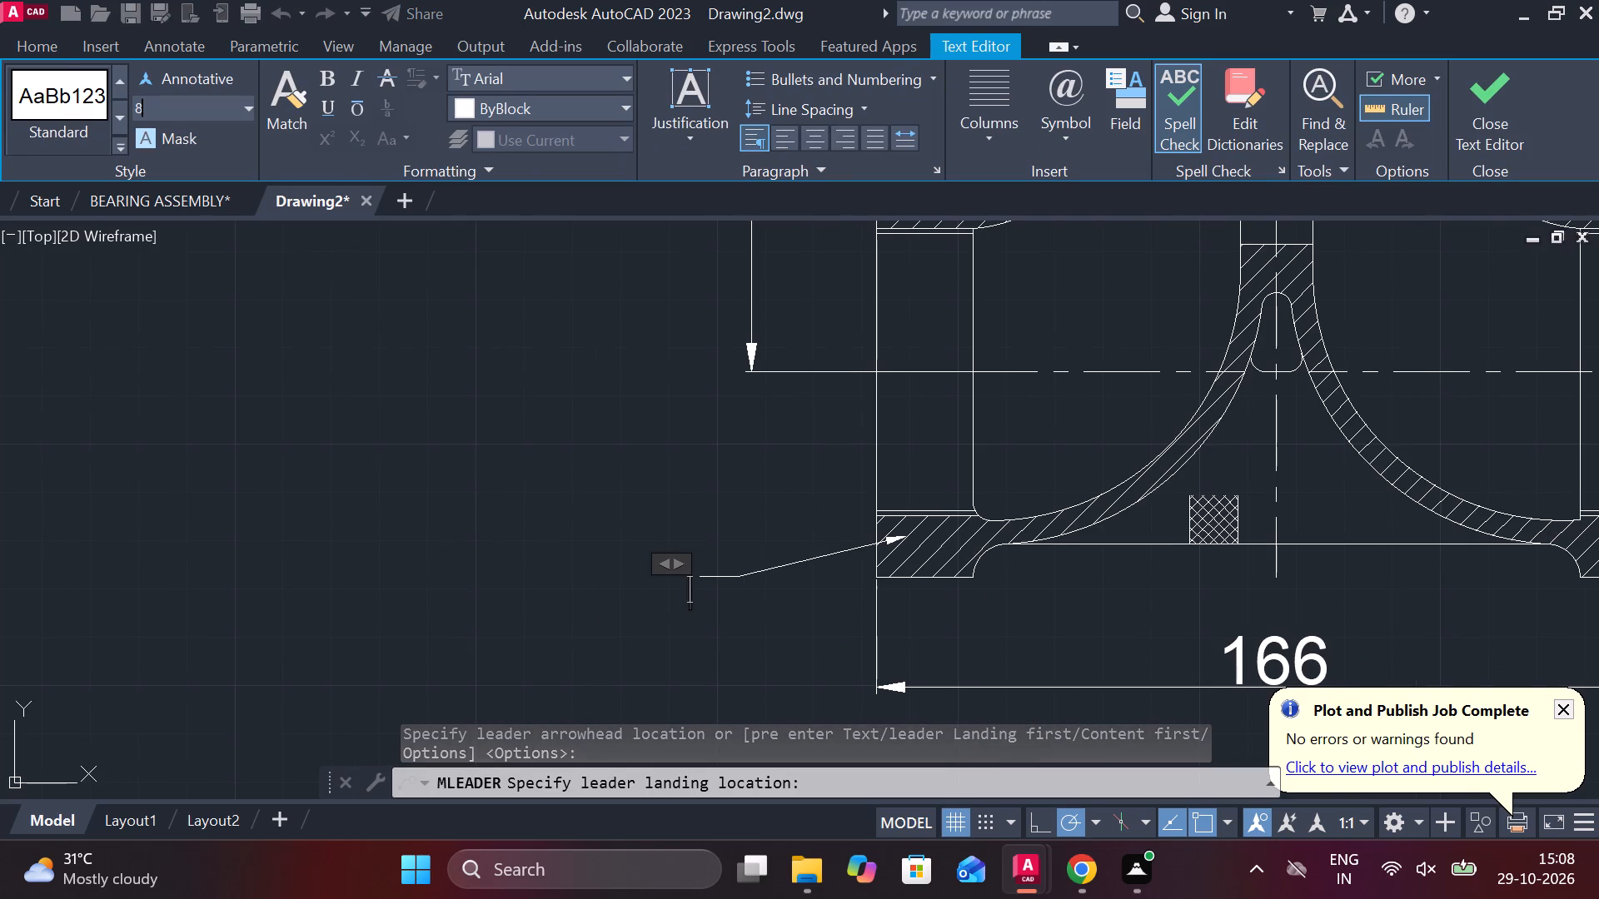
pyautogui.press('1')
pyautogui.scroll(-1, 1097, 256)
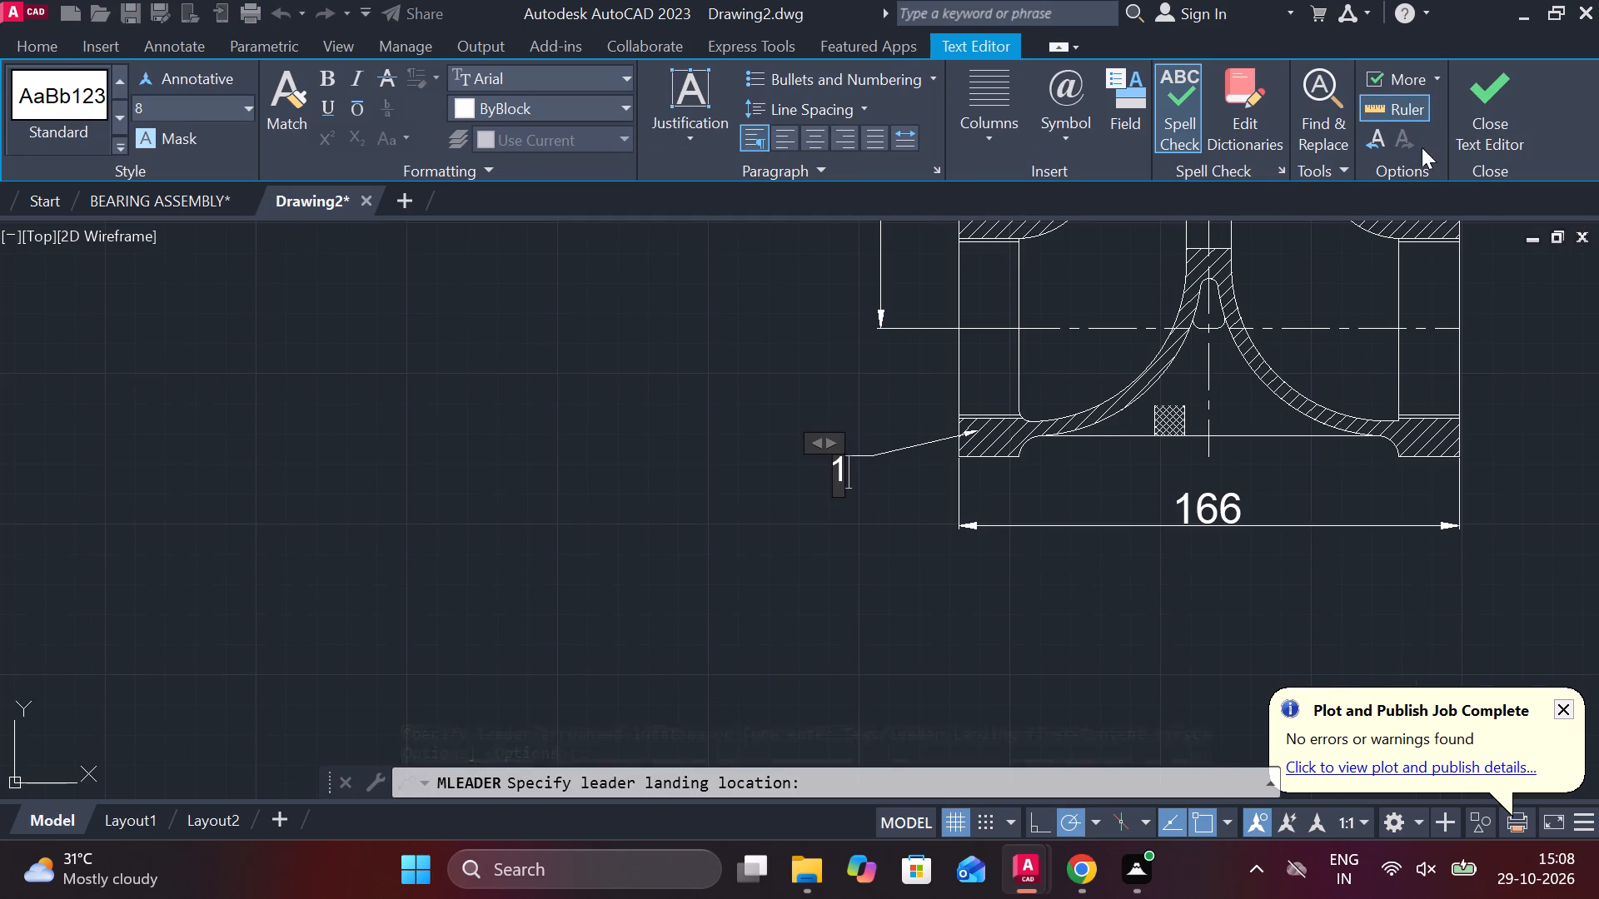
pyautogui.click(1488, 107)
# Move the whole valve assembly with its dimensions and numbered leaders to the empty area right of part drawings 5 and 10.
pyautogui.scroll(-2, 1192, 471)
pyautogui.moveTo(1179, 471); pyautogui.dragTo(861, 594, button='middle')
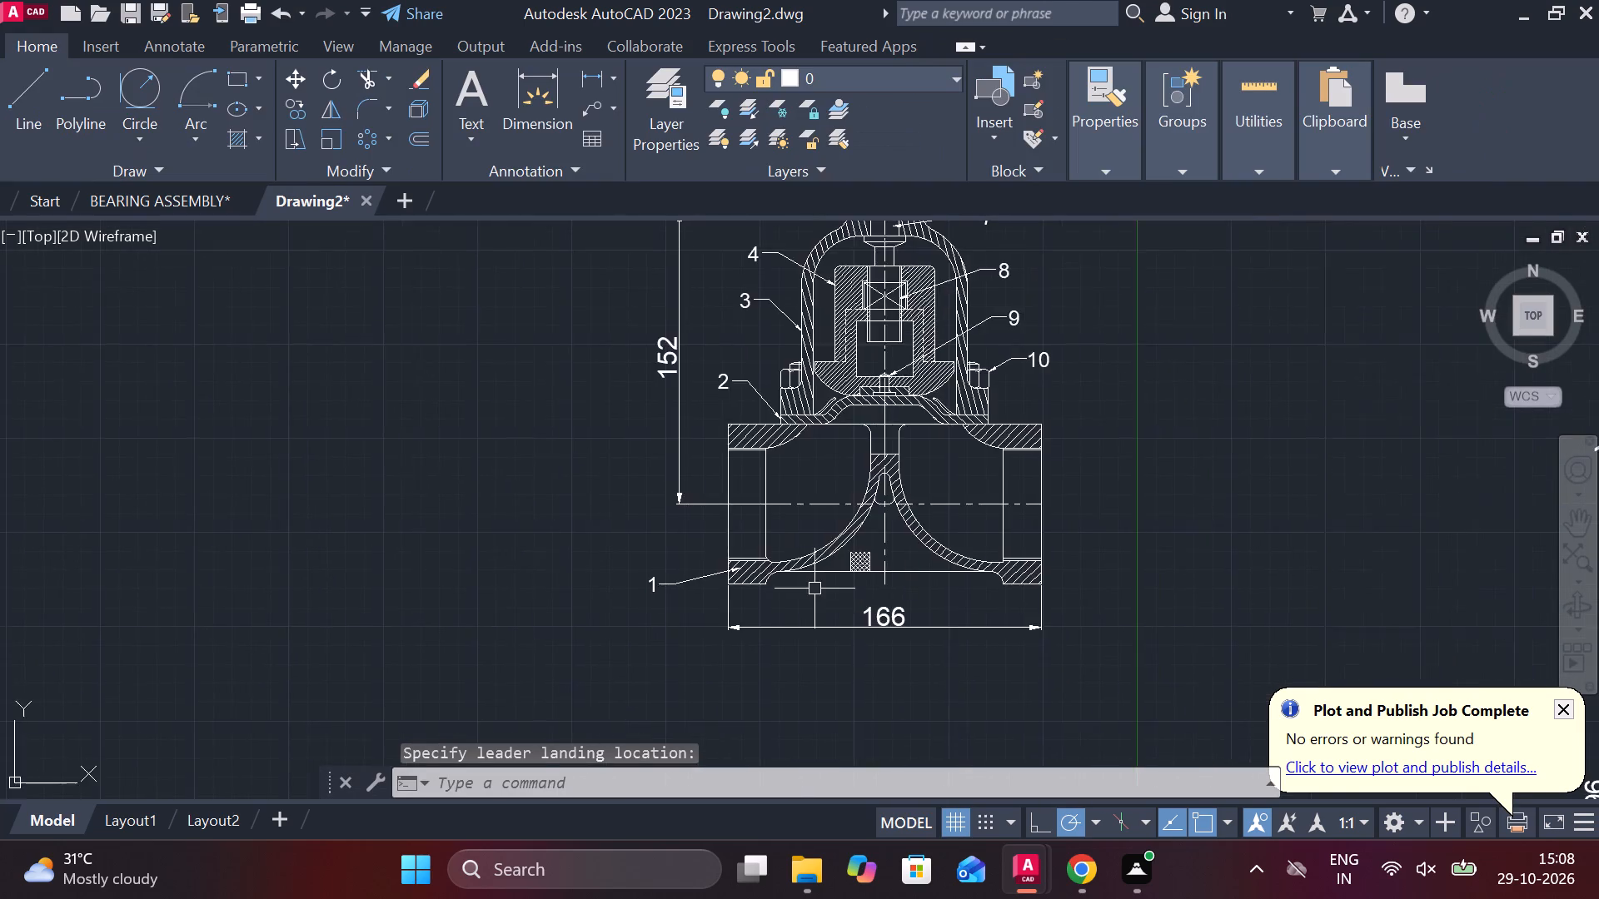
pyautogui.scroll(-1, 816, 589)
pyautogui.click(667, 246)
pyautogui.click(1031, 678)
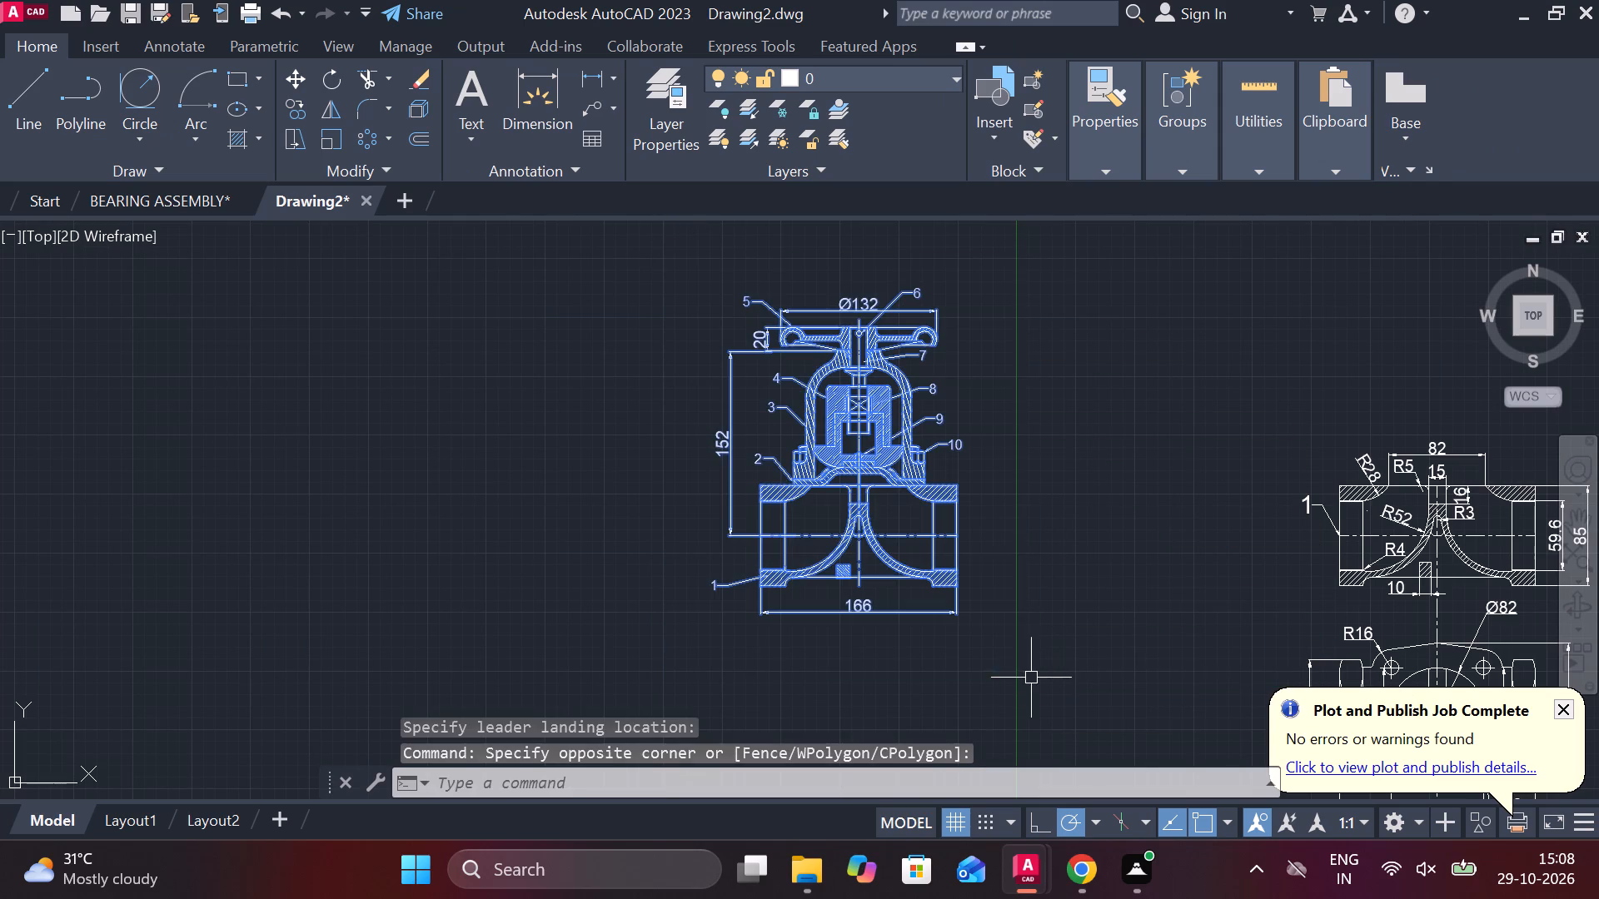
pyautogui.press('m')
pyautogui.press('Return')
pyautogui.click(1015, 612)
pyautogui.scroll(-2, 1015, 612)
pyautogui.moveTo(919, 573); pyautogui.dragTo(535, 412, button='middle')
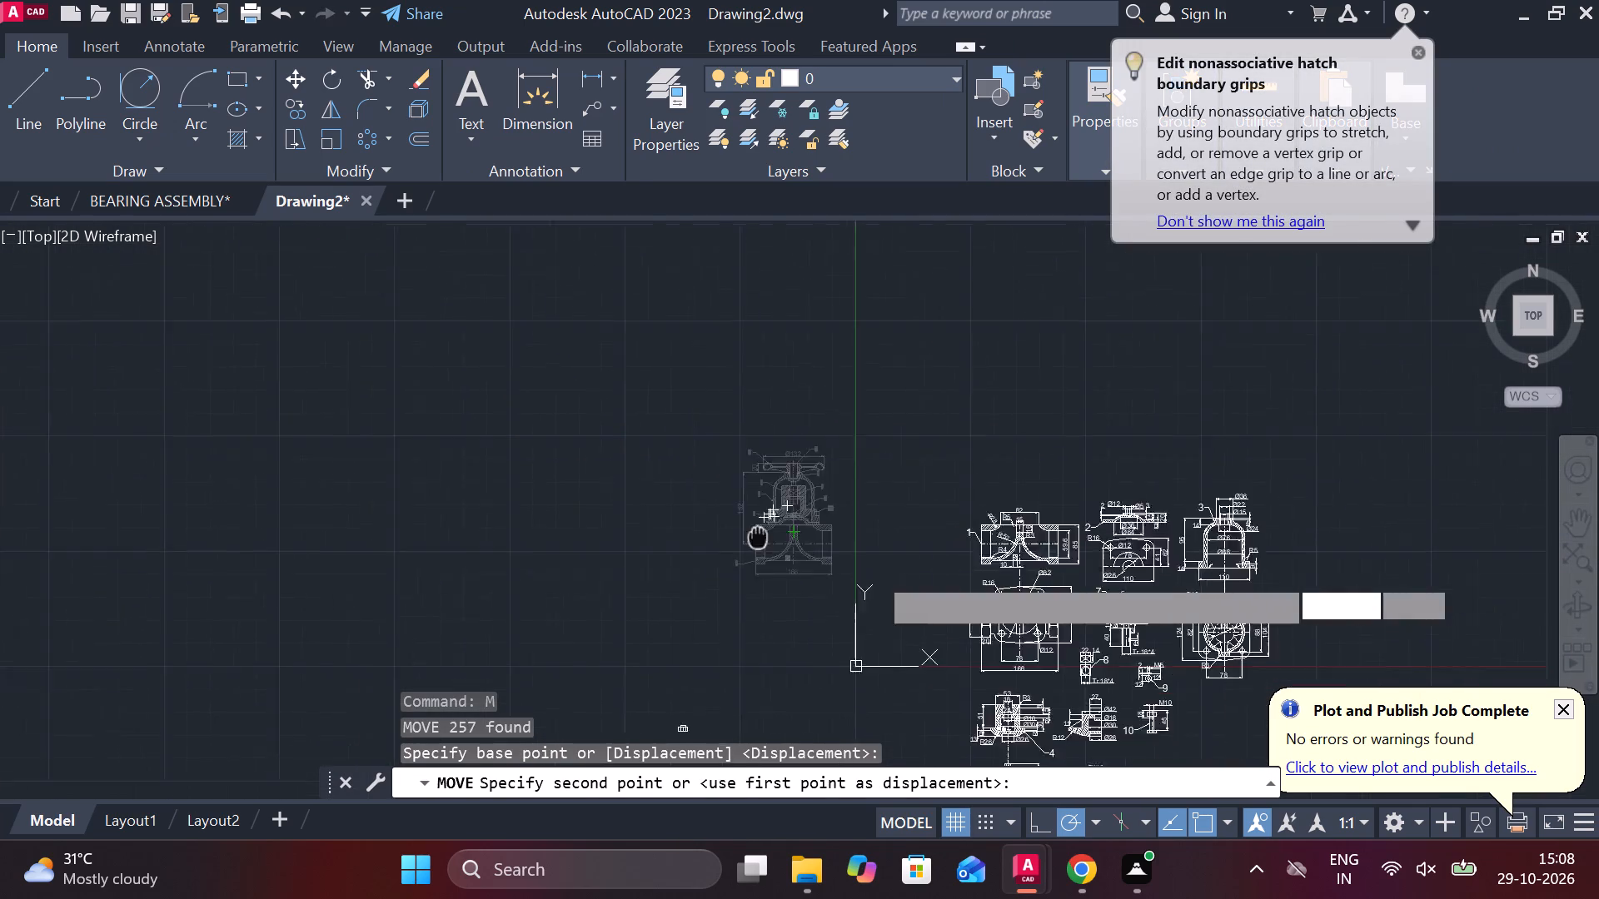
pyautogui.moveTo(535, 412); pyautogui.dragTo(443, 332, button='middle')
pyautogui.scroll(2, 921, 569)
pyautogui.moveTo(1078, 642); pyautogui.dragTo(1049, 520, button='middle')
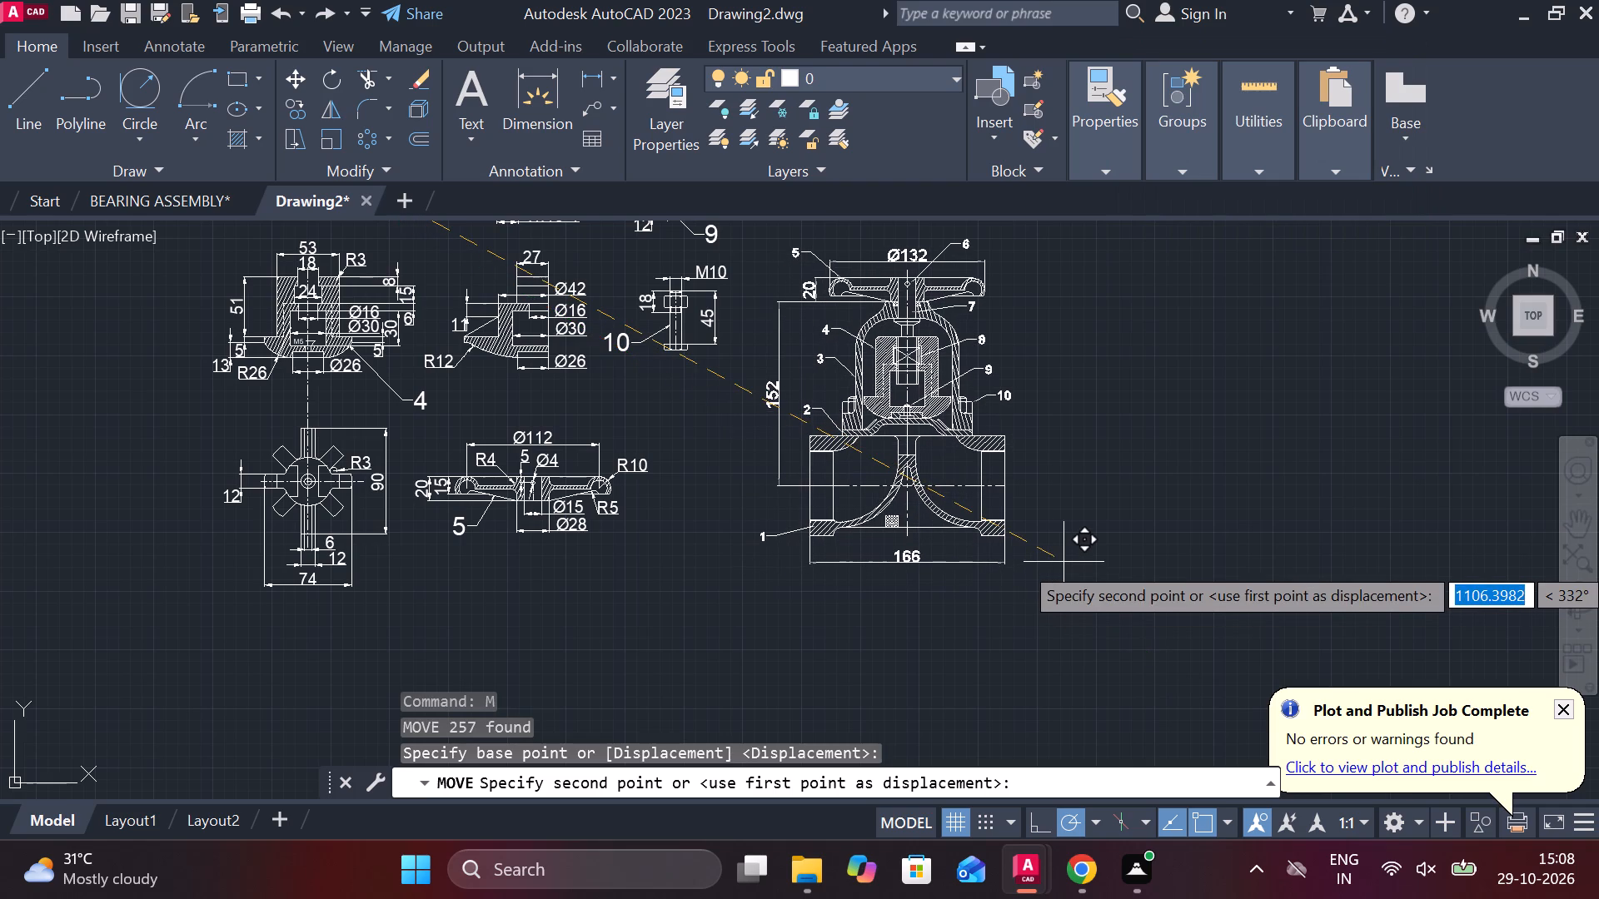
pyautogui.click(1057, 554)
pyautogui.scroll(-1, 1121, 559)
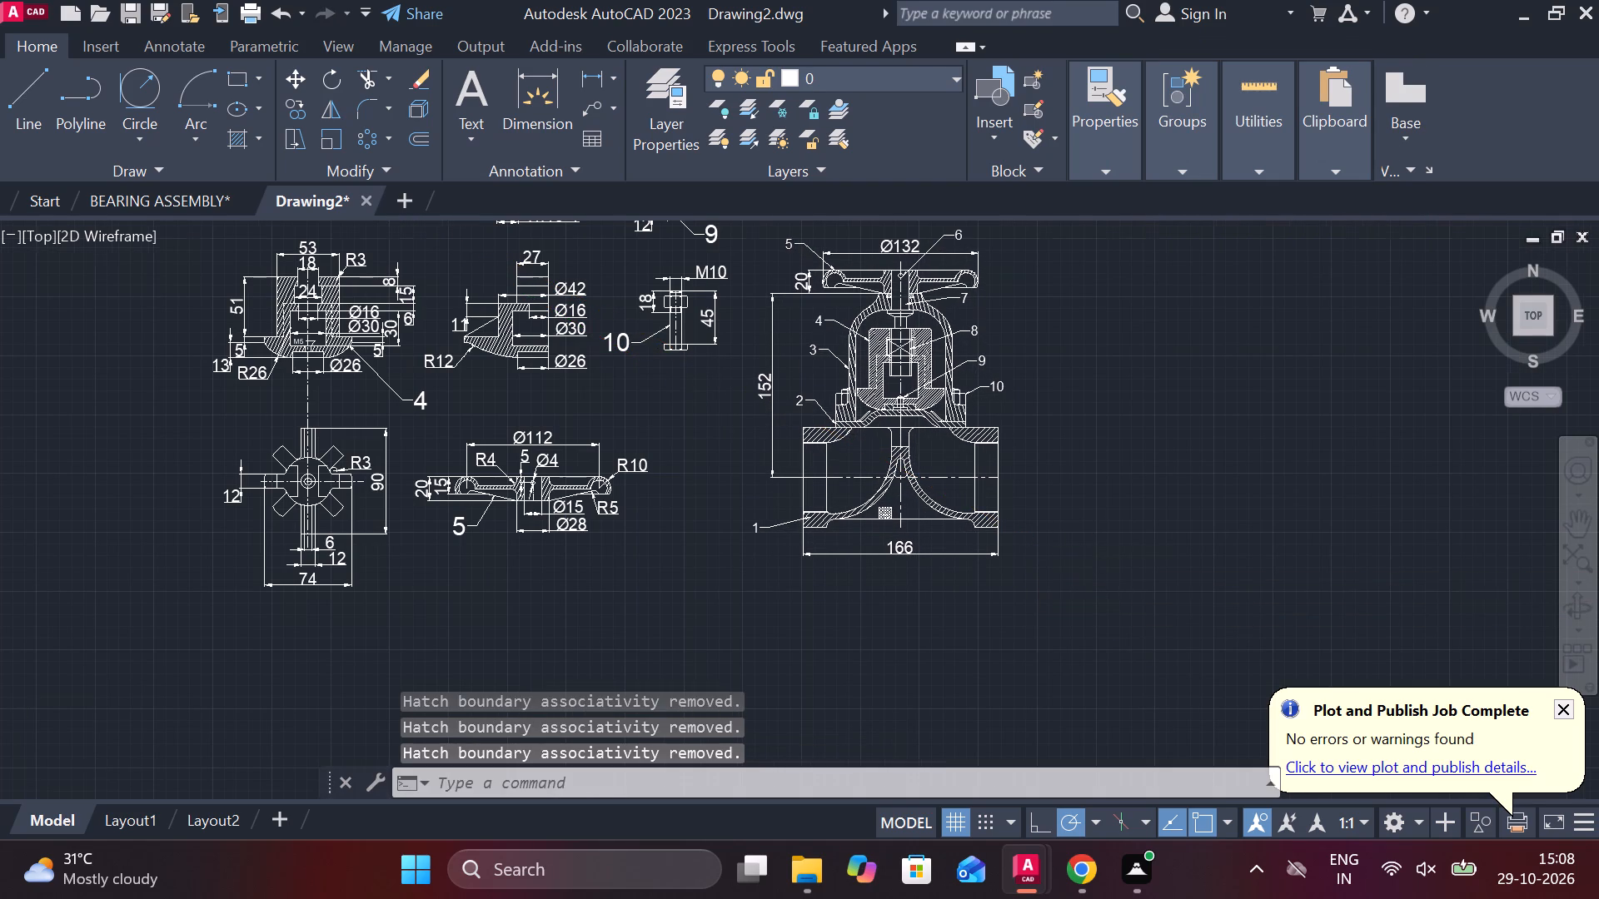
# Save the drawing in Documents under the file name RUBBER-SEATED VALVE ASSEMBLY.
pyautogui.moveTo(1092, 508); pyautogui.dragTo(1034, 643, button='middle')
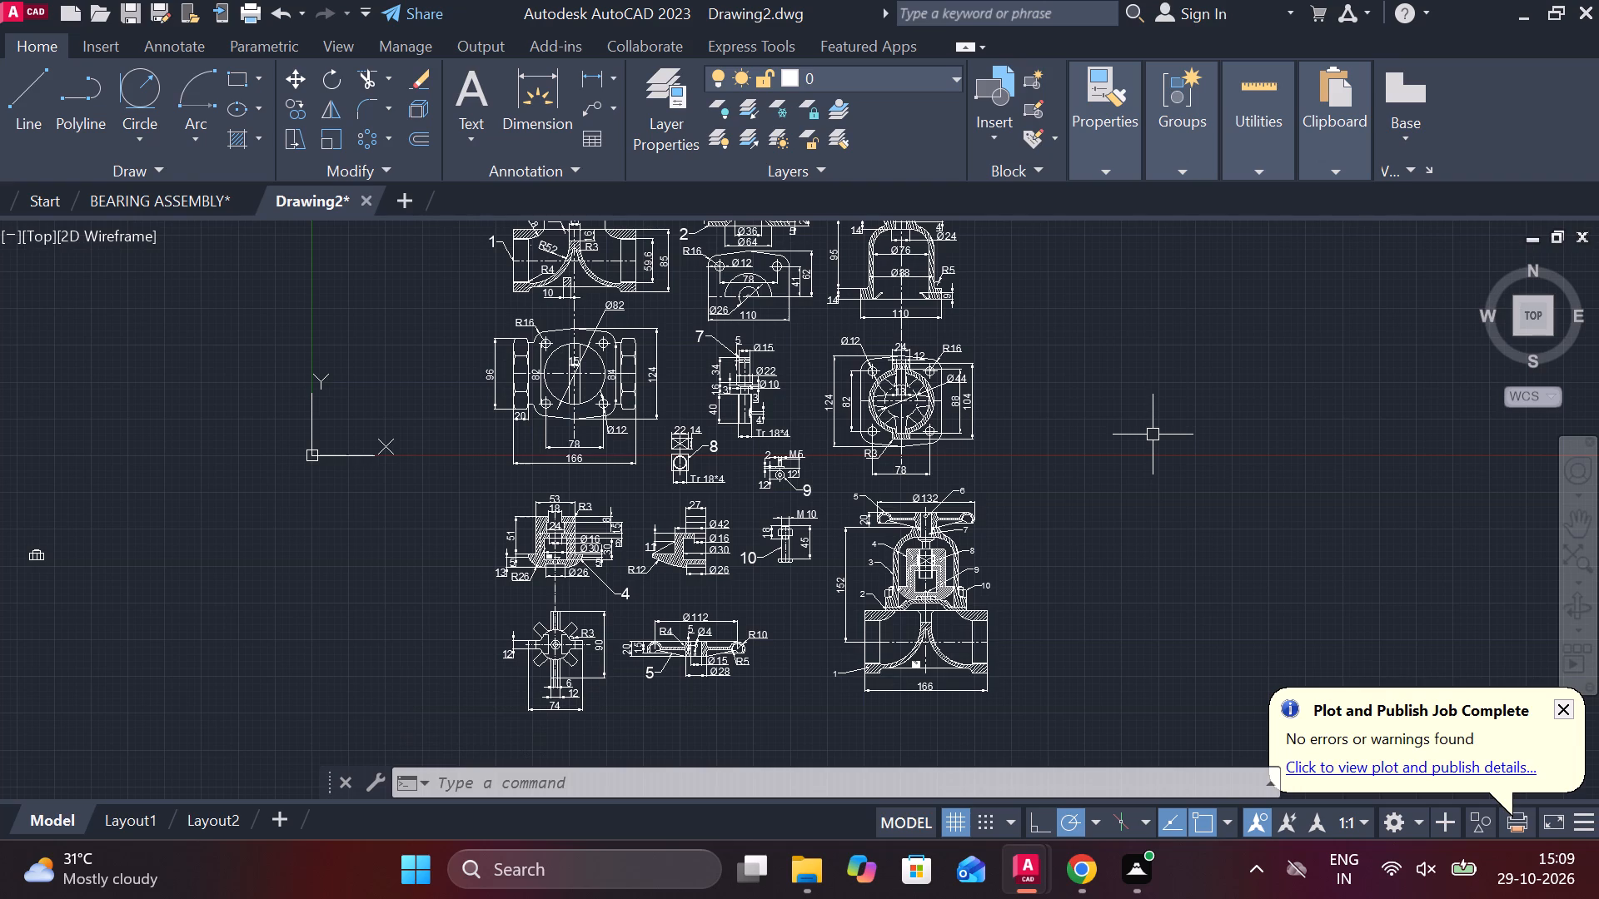
pyautogui.hotkey('ctrl', 's')
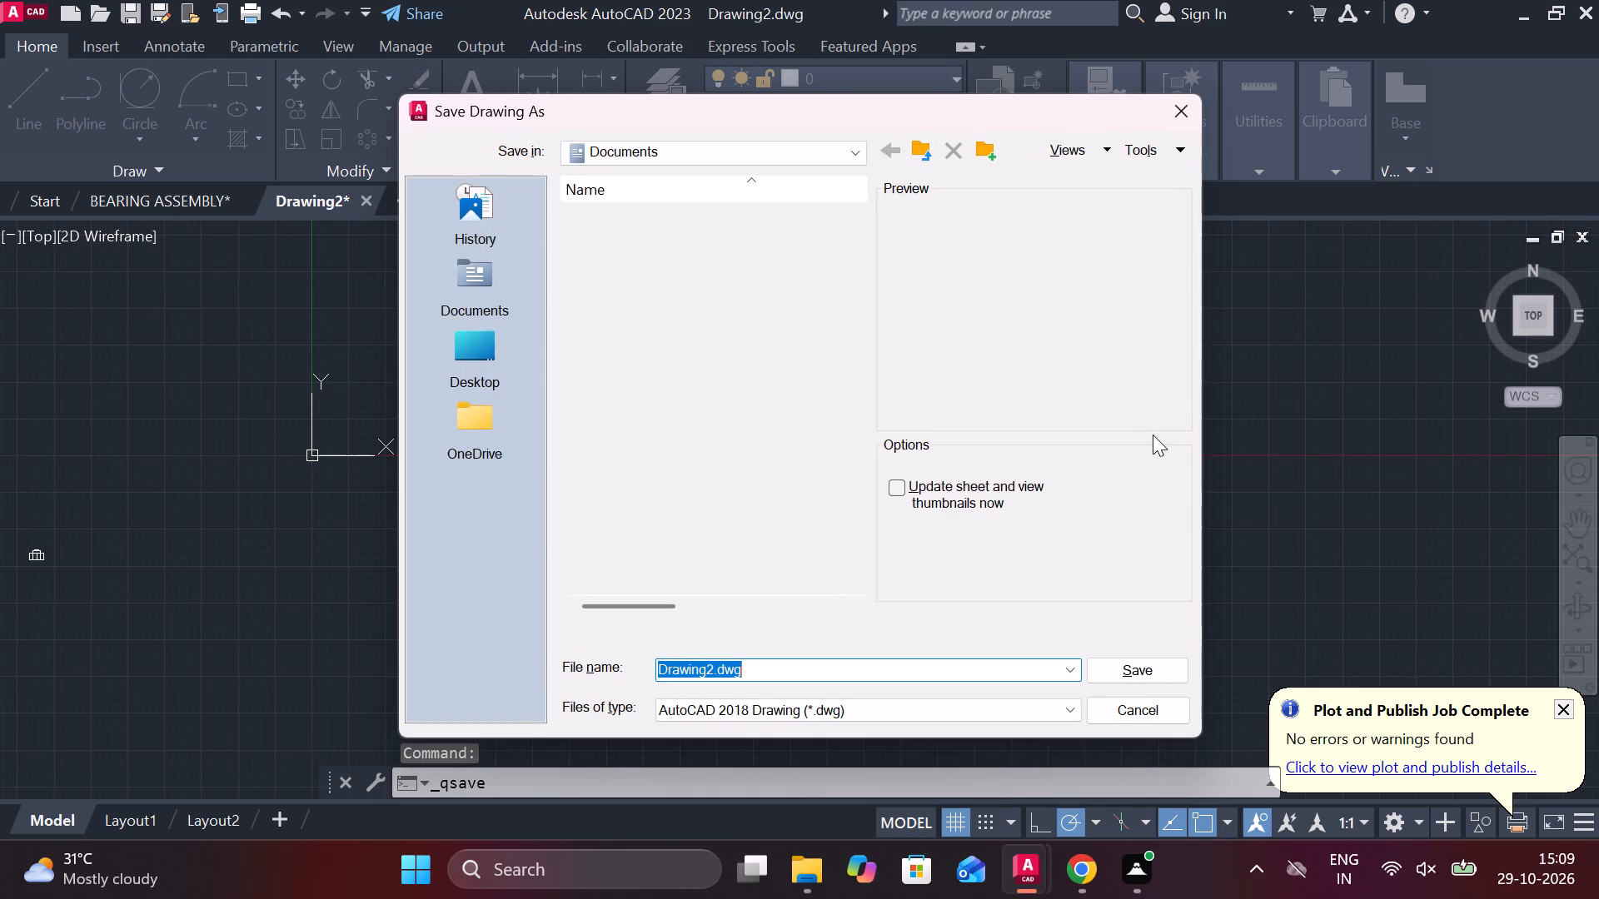
pyautogui.write('RU')
pyautogui.write('BBER')
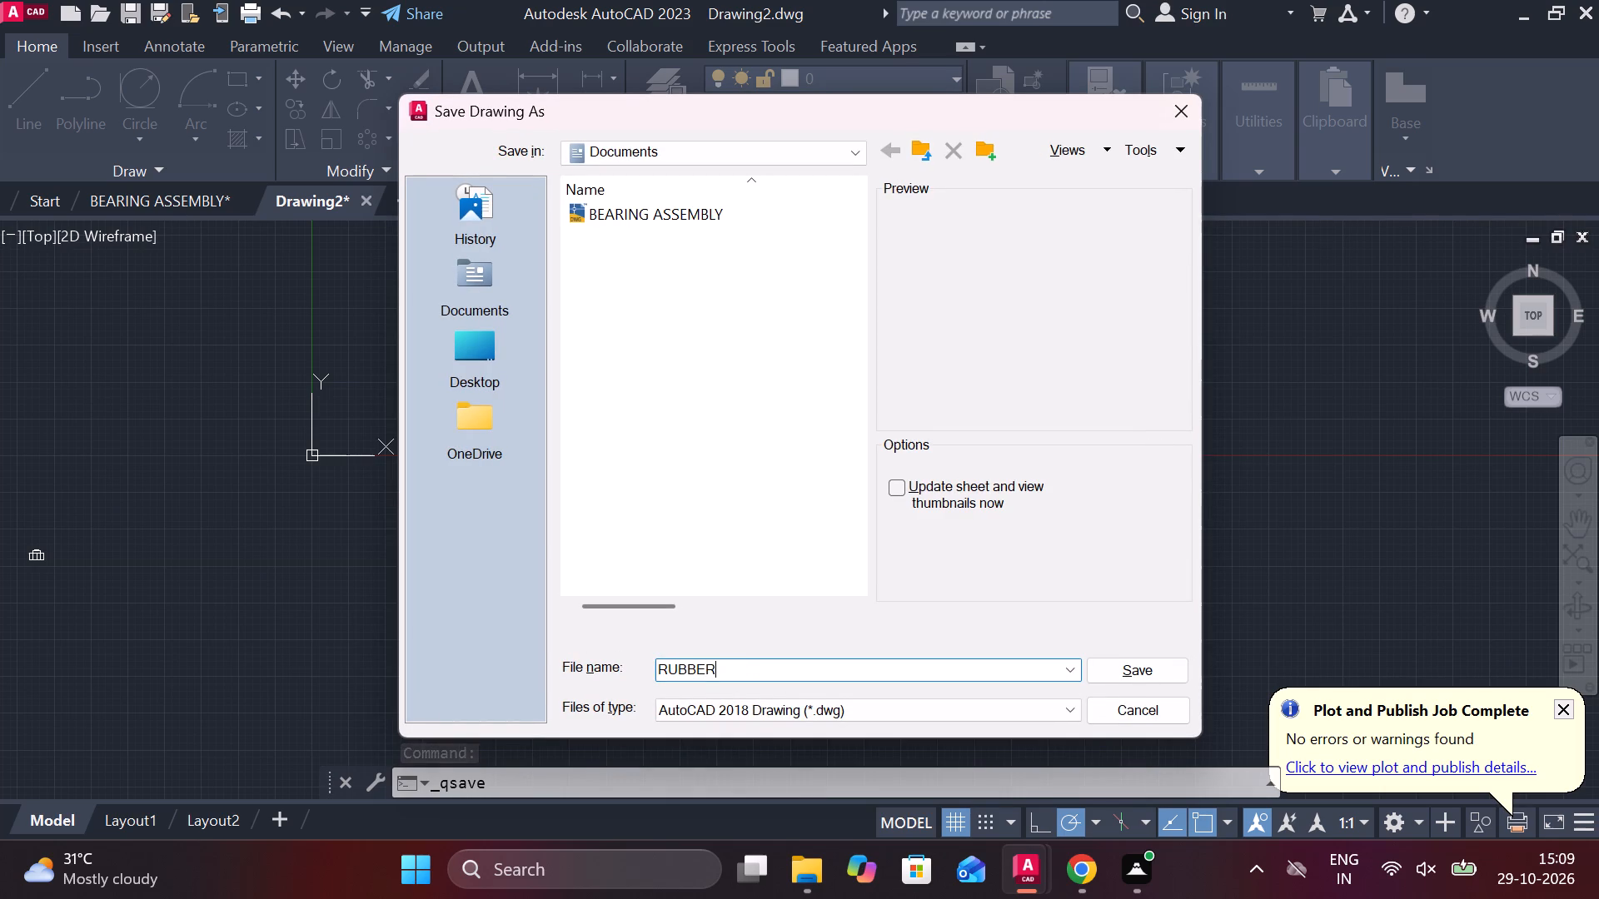
pyautogui.press('-')
pyautogui.write('SEATED')
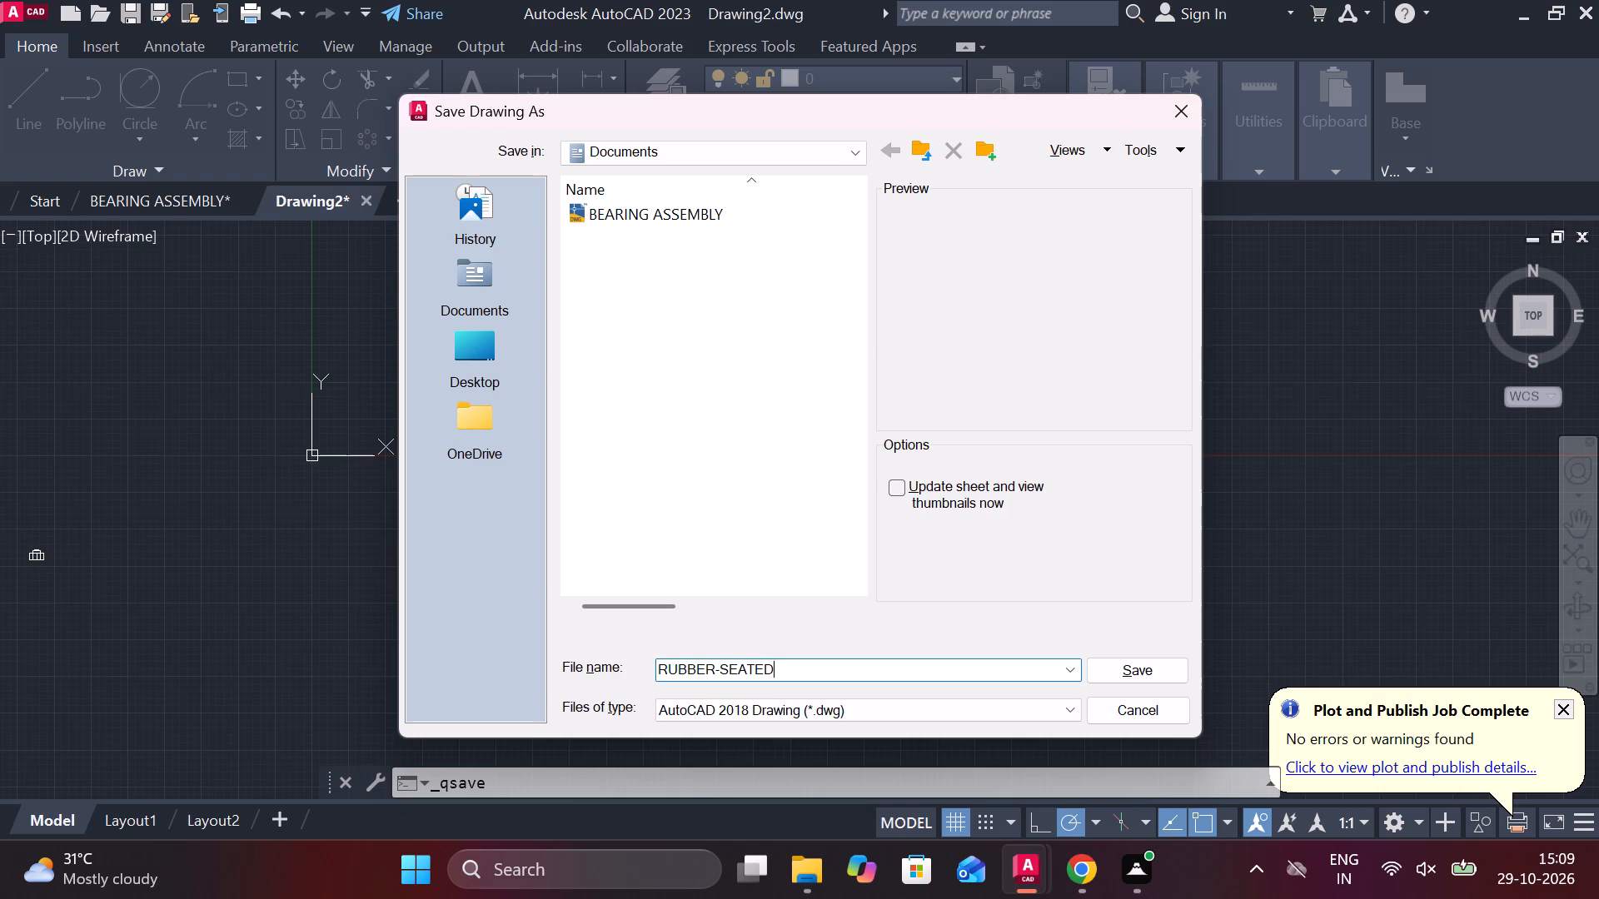
pyautogui.press('space')
pyautogui.write('VALVE ASSEM')
pyautogui.write('BLY')
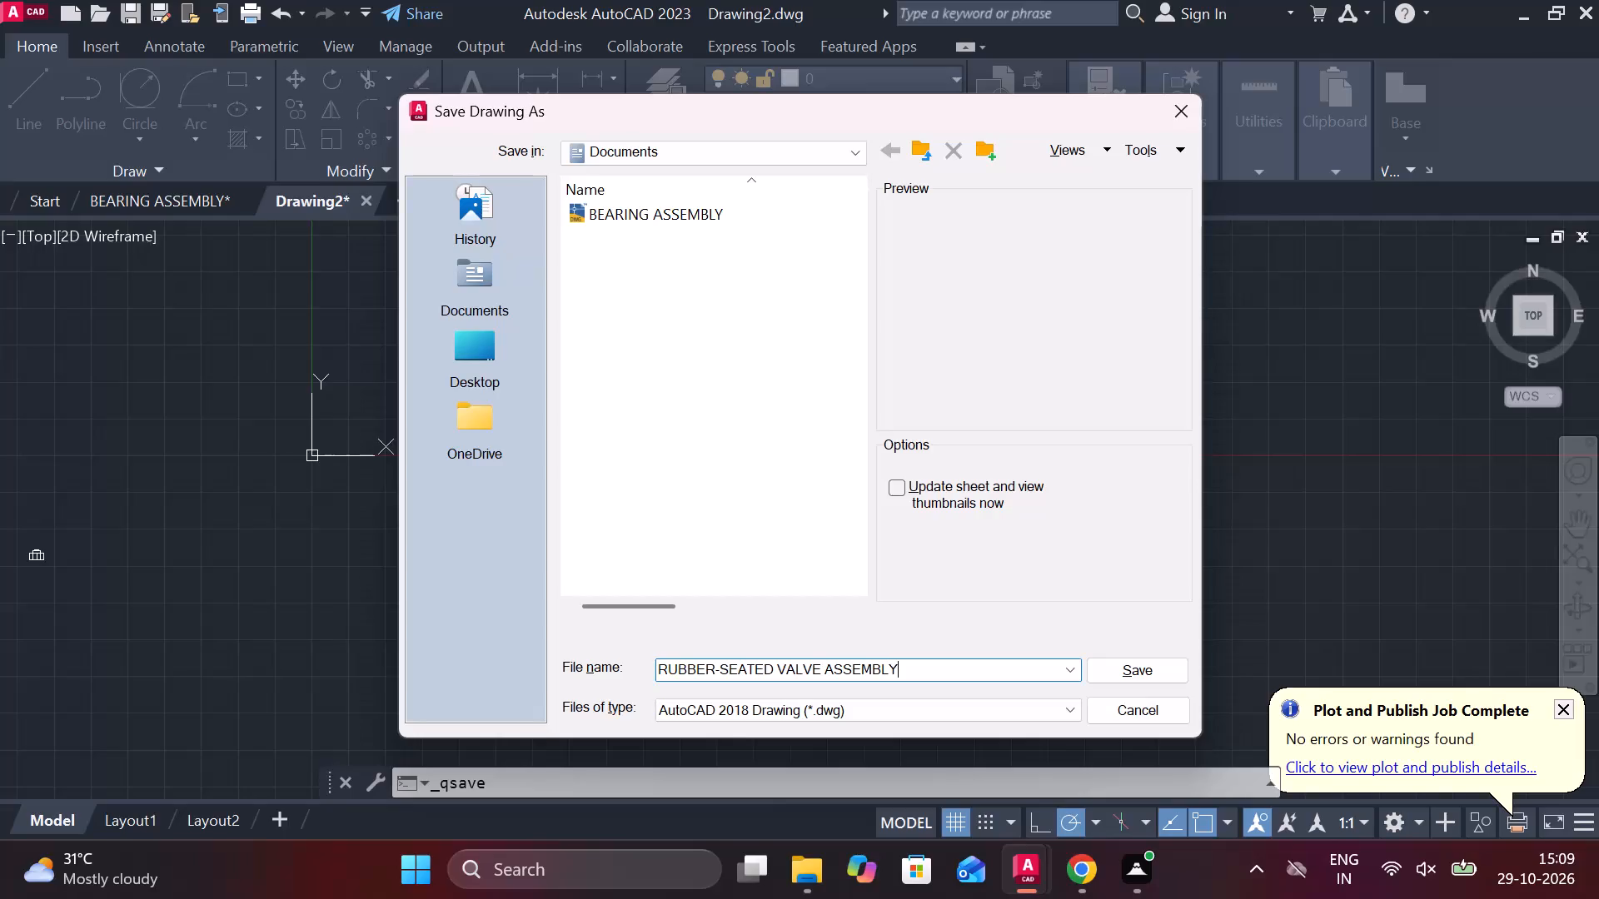
pyautogui.click(1157, 668)
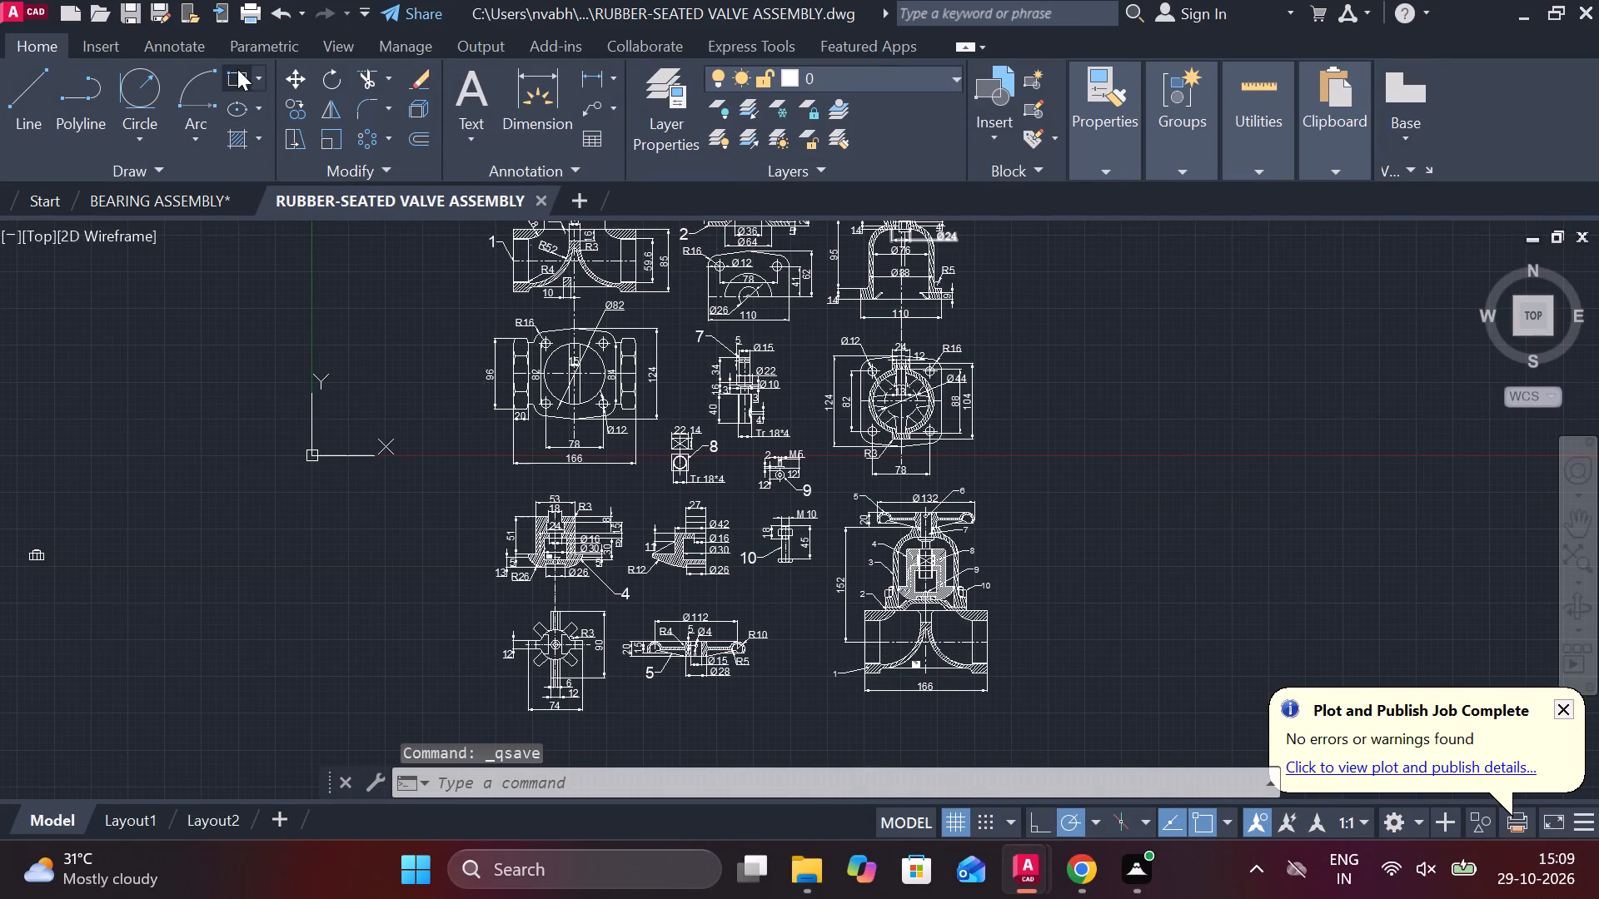
# Draw a rectangular border about 837 by 769 around all the part drawings and the valve assembly.
pyautogui.click(237, 69)
pyautogui.scroll(-2, 431, 430)
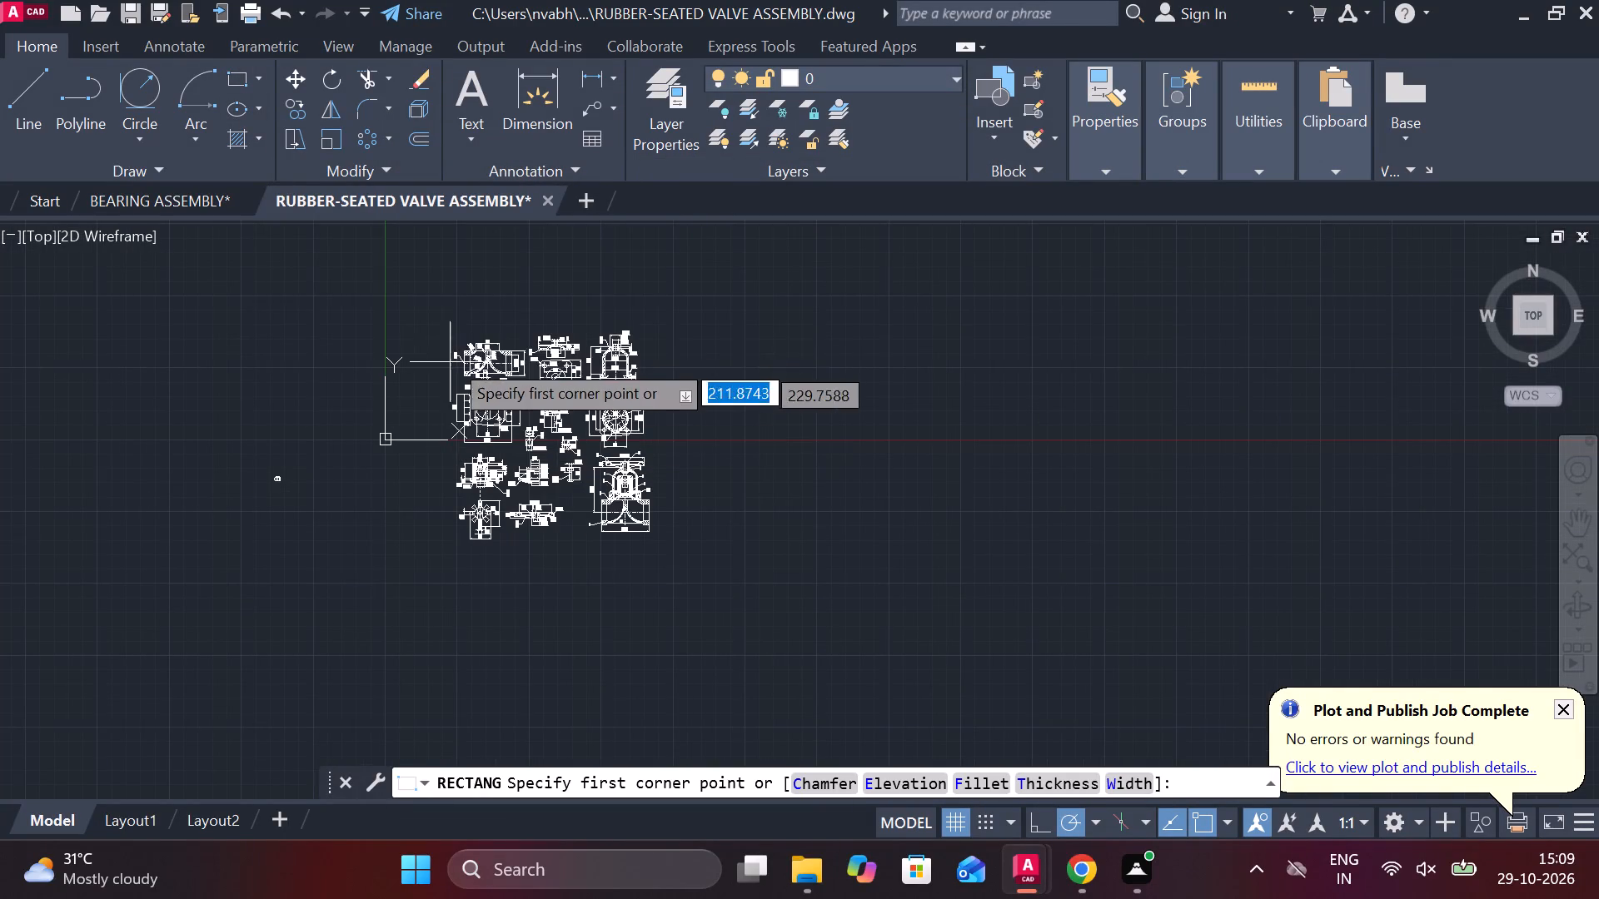
pyautogui.scroll(2, 425, 308)
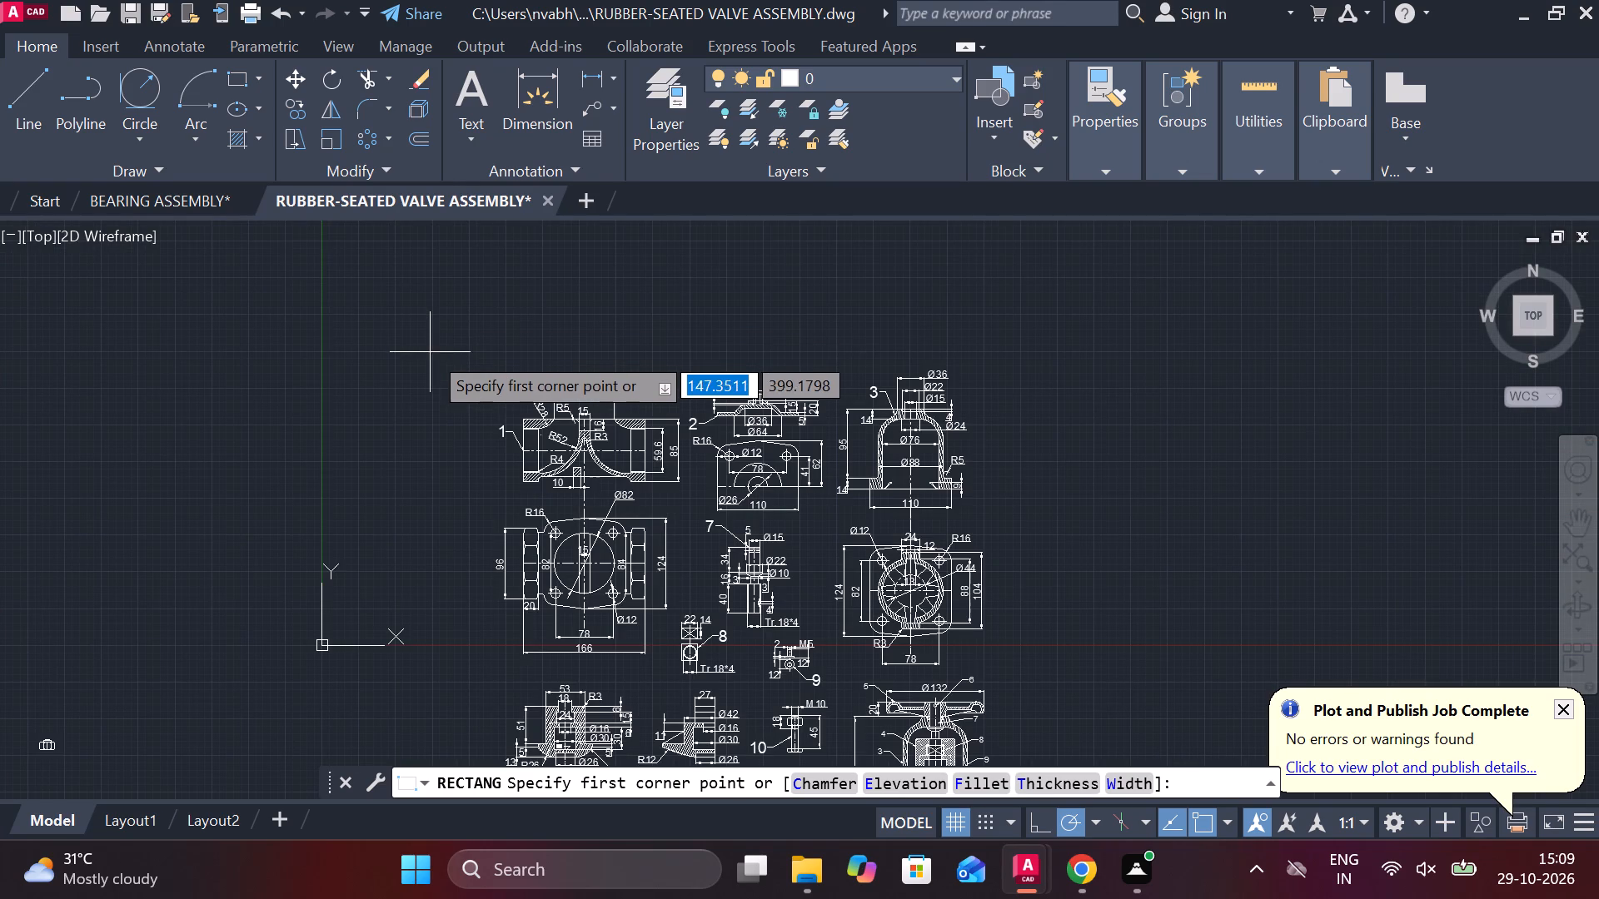
pyautogui.click(430, 352)
pyautogui.scroll(-2, 1087, 456)
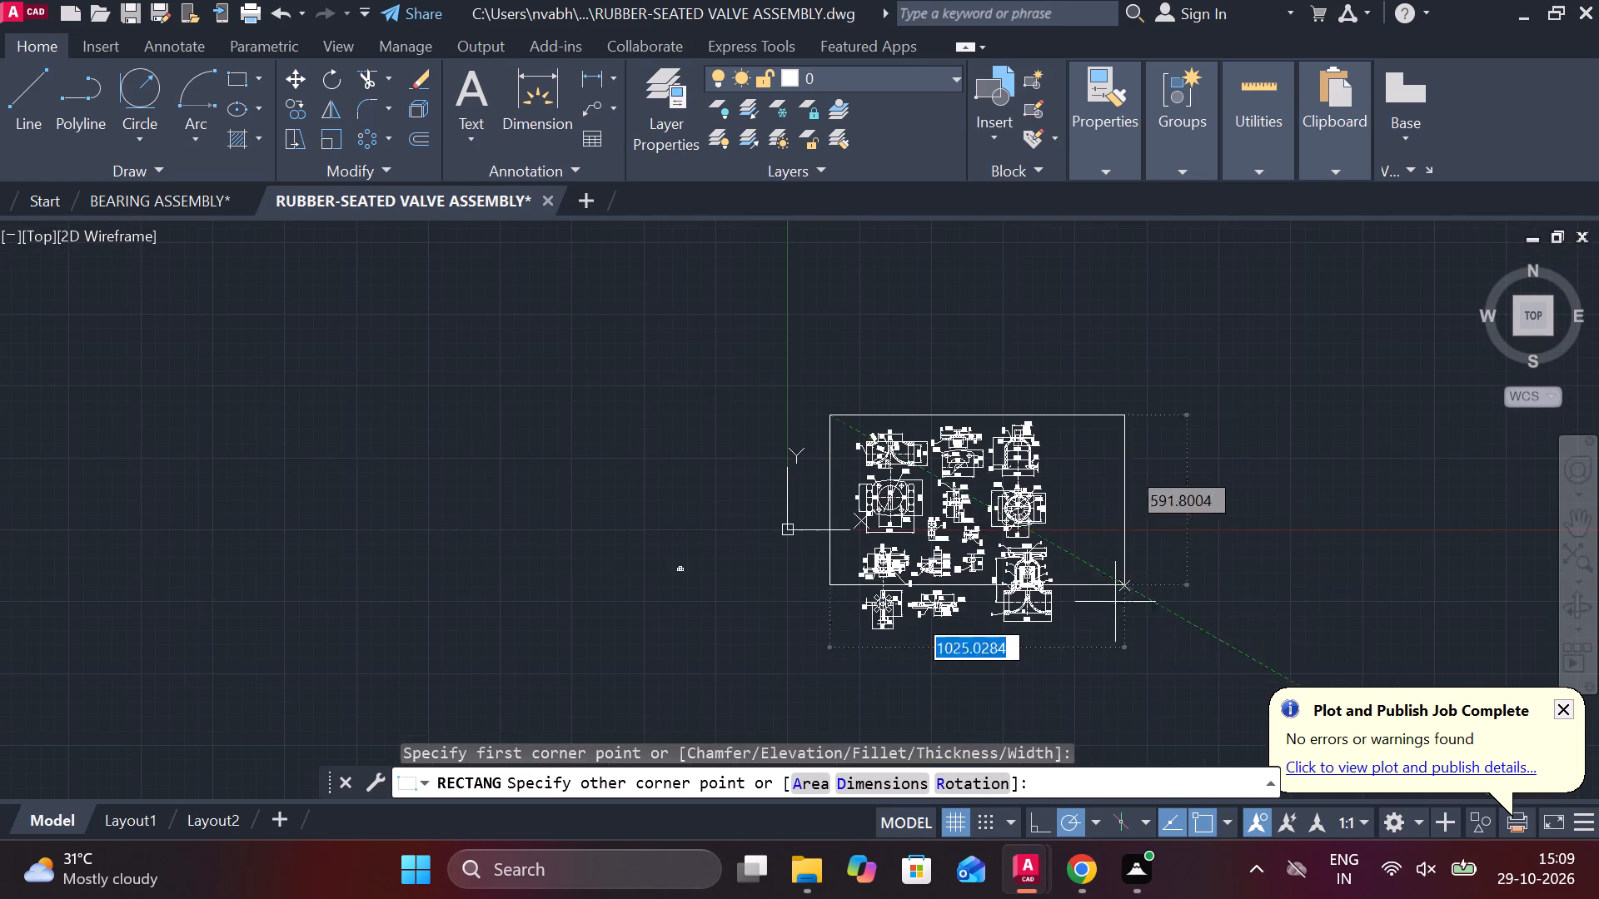
pyautogui.scroll(2, 1109, 665)
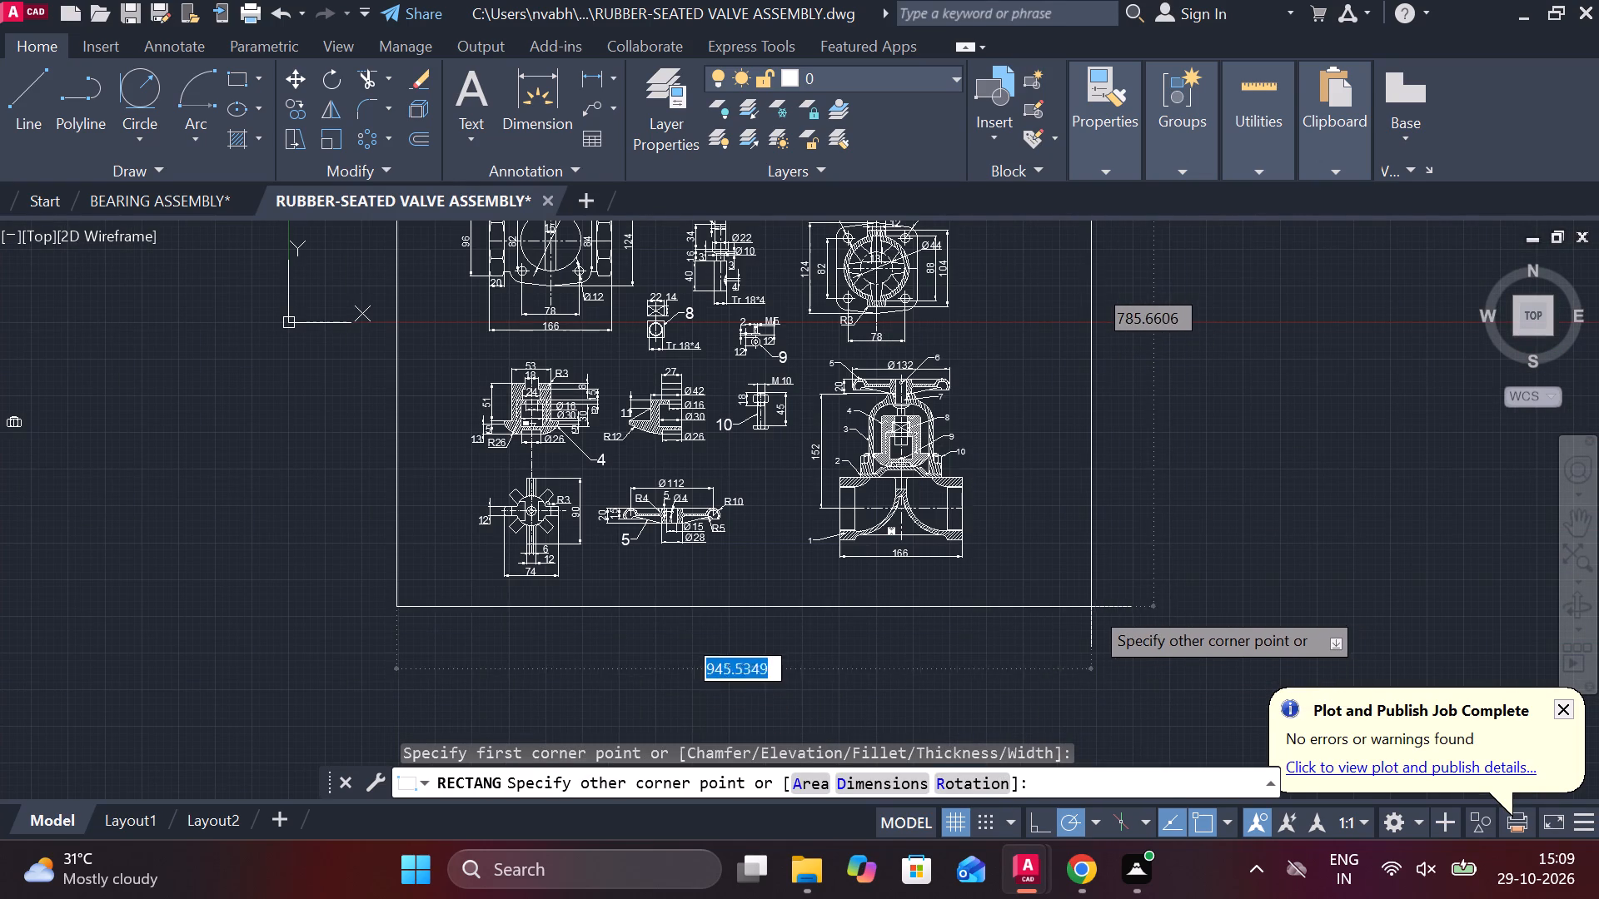
pyautogui.click(1011, 594)
# Erase the small stray cluster of objects in the empty area left of the border.
pyautogui.scroll(-3, 1153, 558)
pyautogui.scroll(3, 876, 589)
pyautogui.click(891, 544)
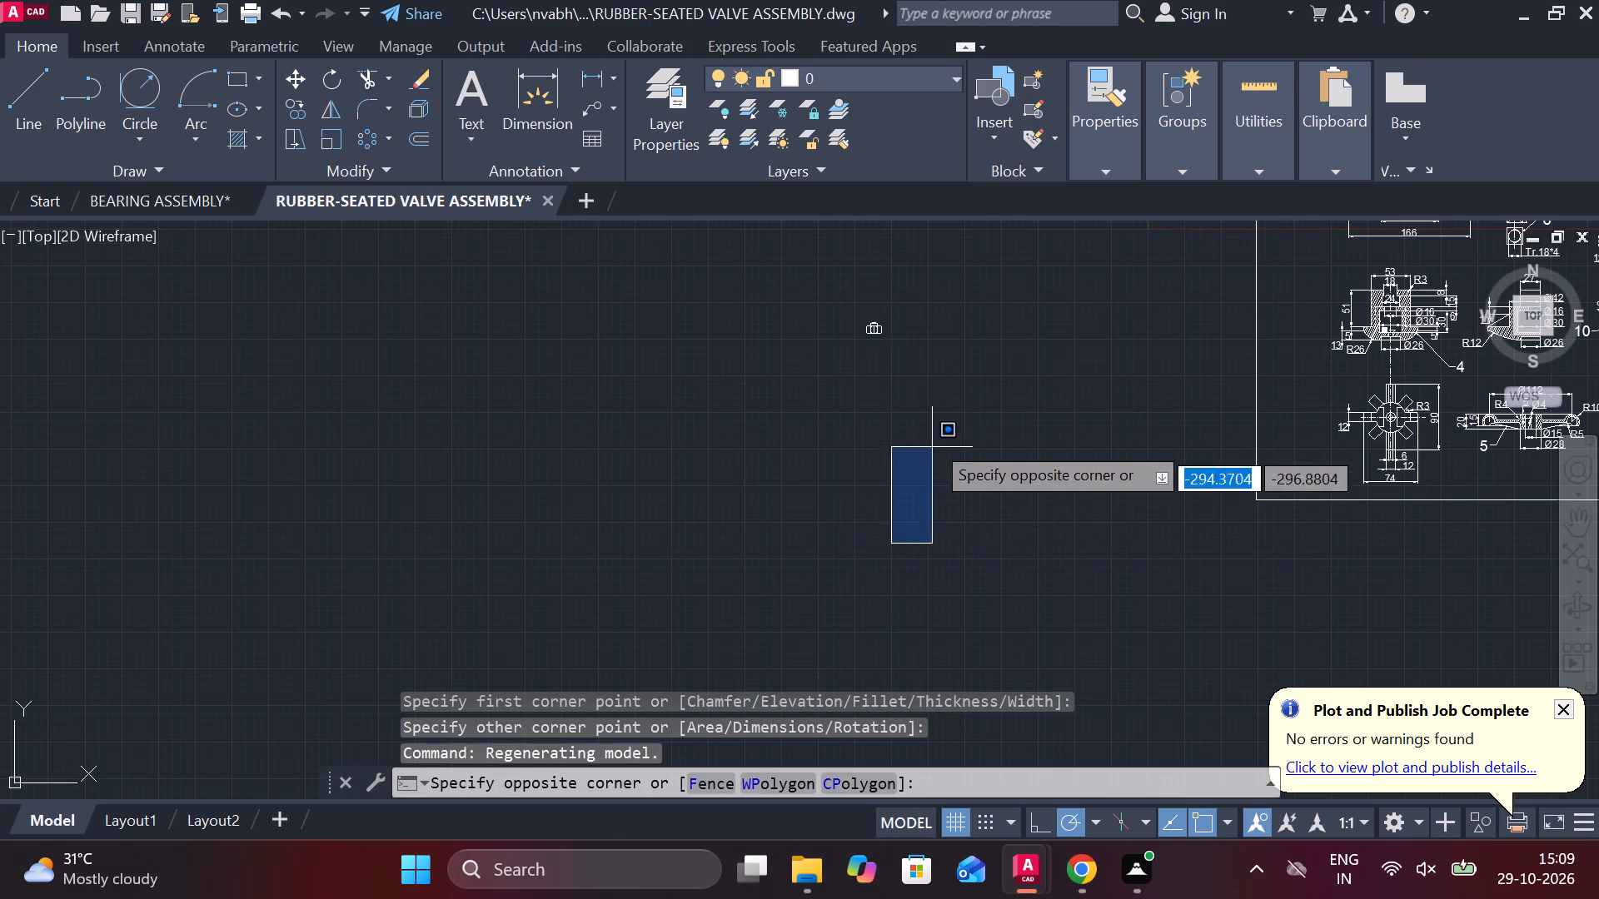
pyautogui.click(831, 289)
pyautogui.write('E')
pyautogui.press('space')
# Stretch the border's top edge upward to leave more room above part drawings 1, 2 and 3.
pyautogui.scroll(-1, 940, 370)
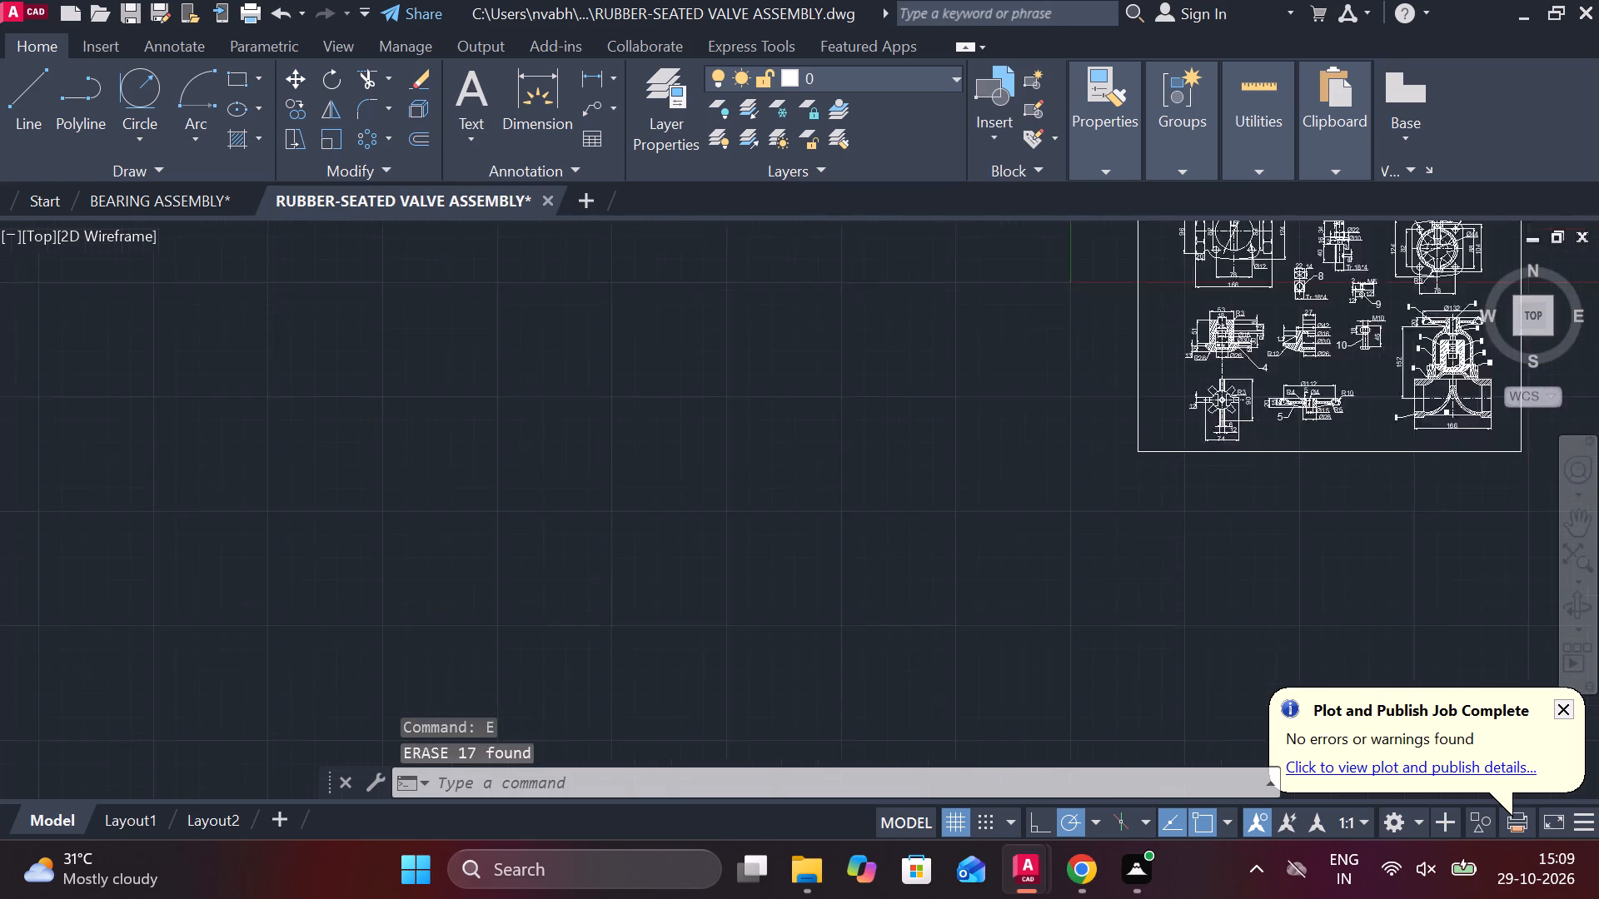
pyautogui.scroll(-1, 940, 370)
pyautogui.scroll(1, 1352, 276)
pyautogui.moveTo(1352, 276); pyautogui.dragTo(1105, 504, button='middle')
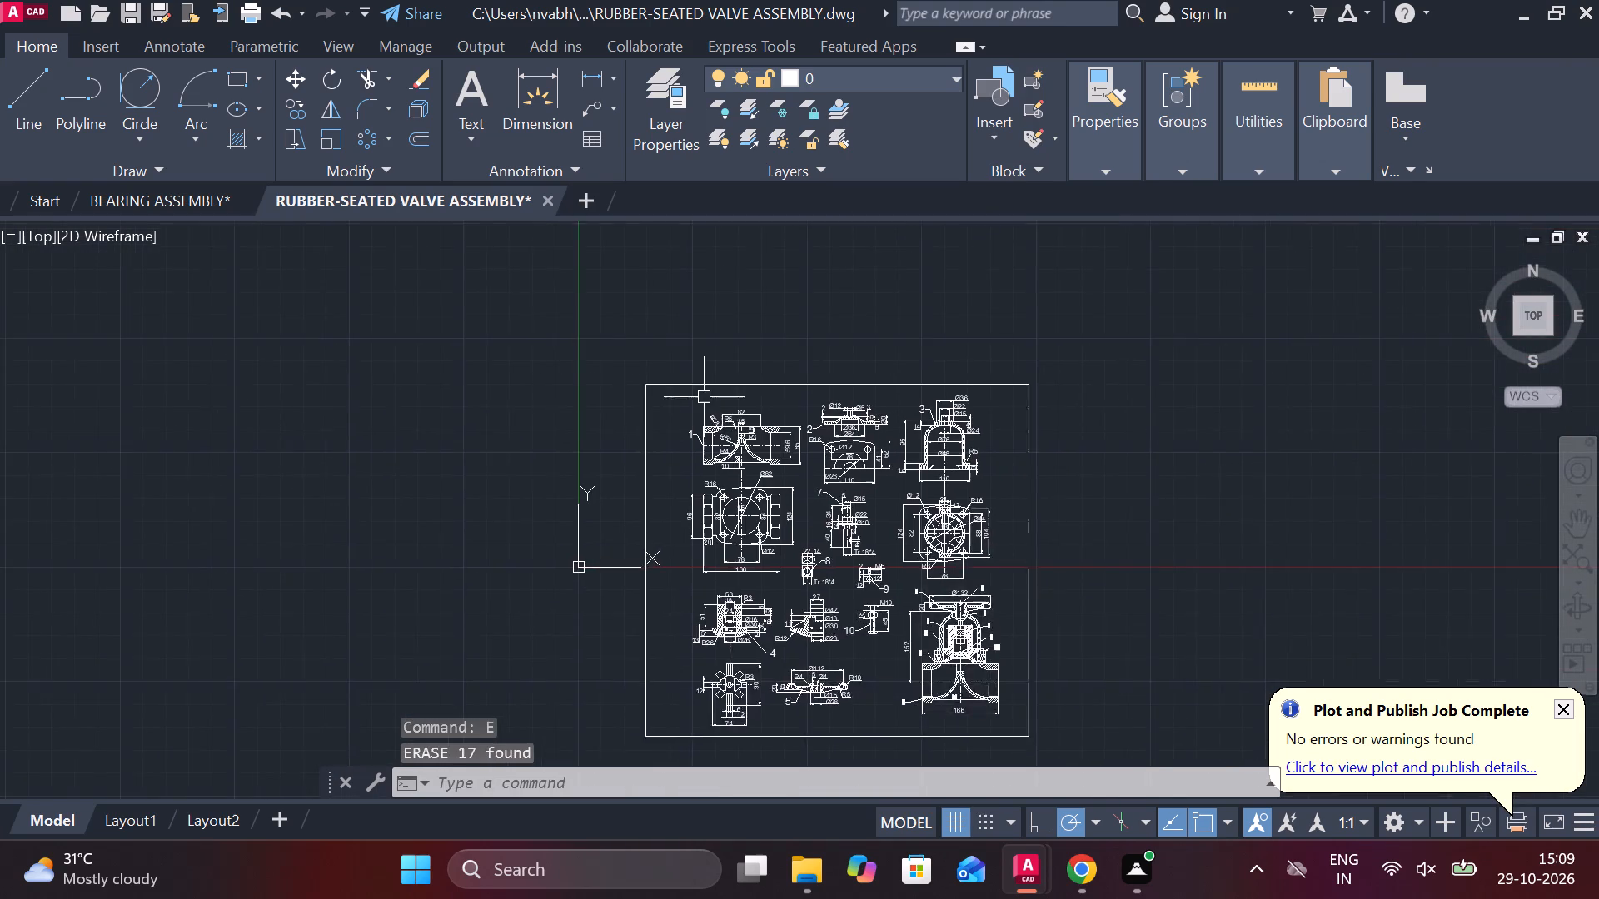
pyautogui.scroll(3, 704, 397)
pyautogui.click(1072, 341)
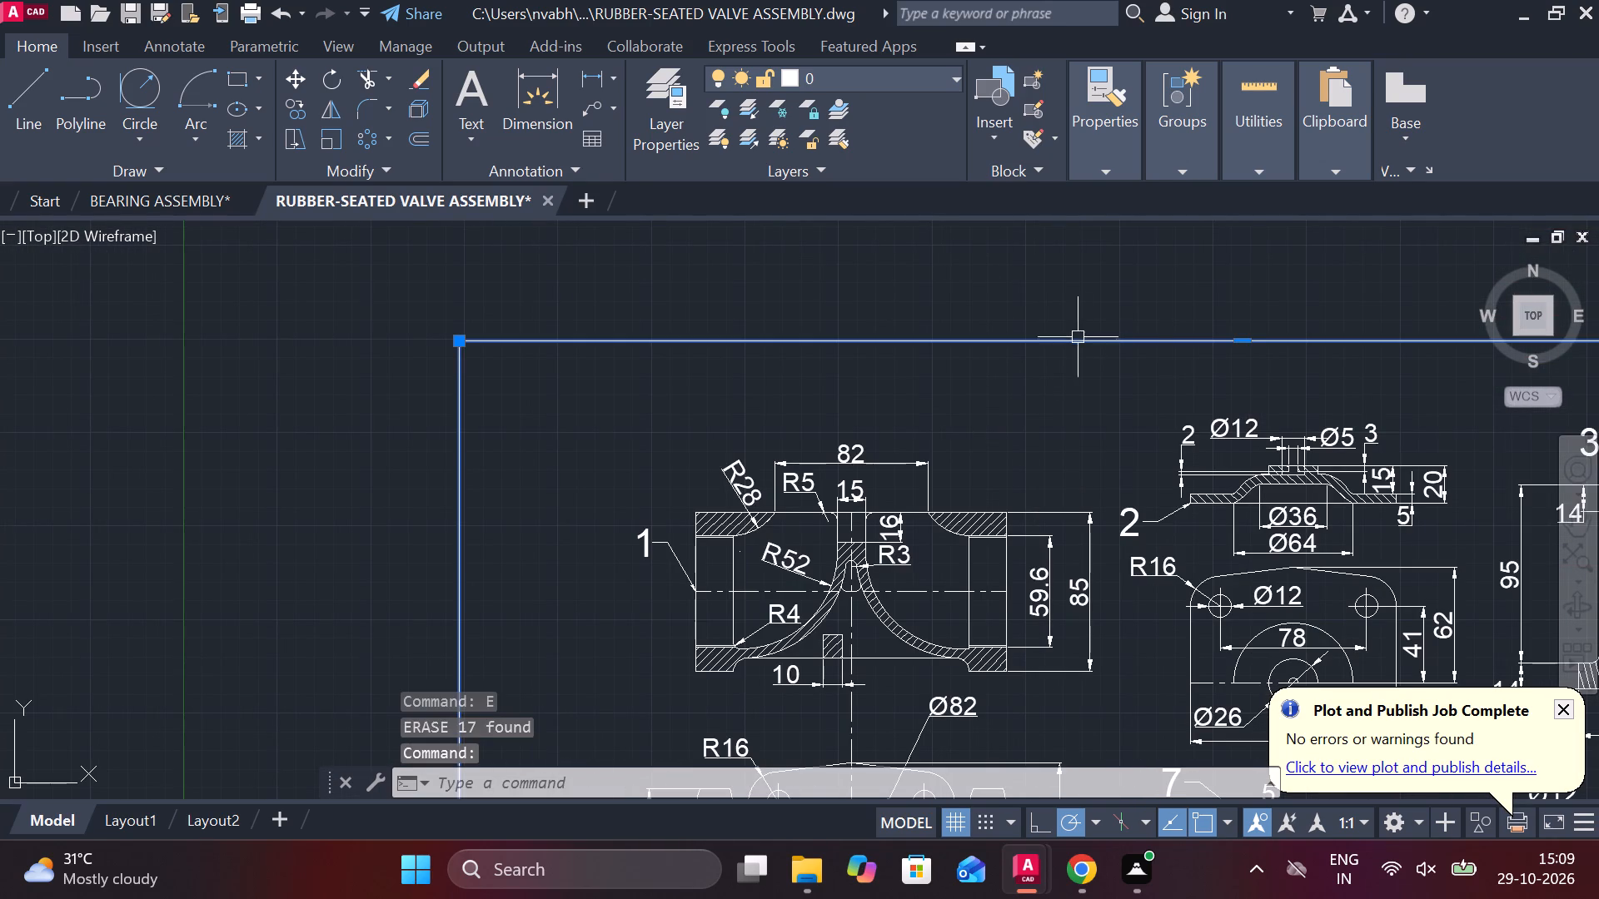
pyautogui.click(1247, 338)
pyautogui.click(1238, 273)
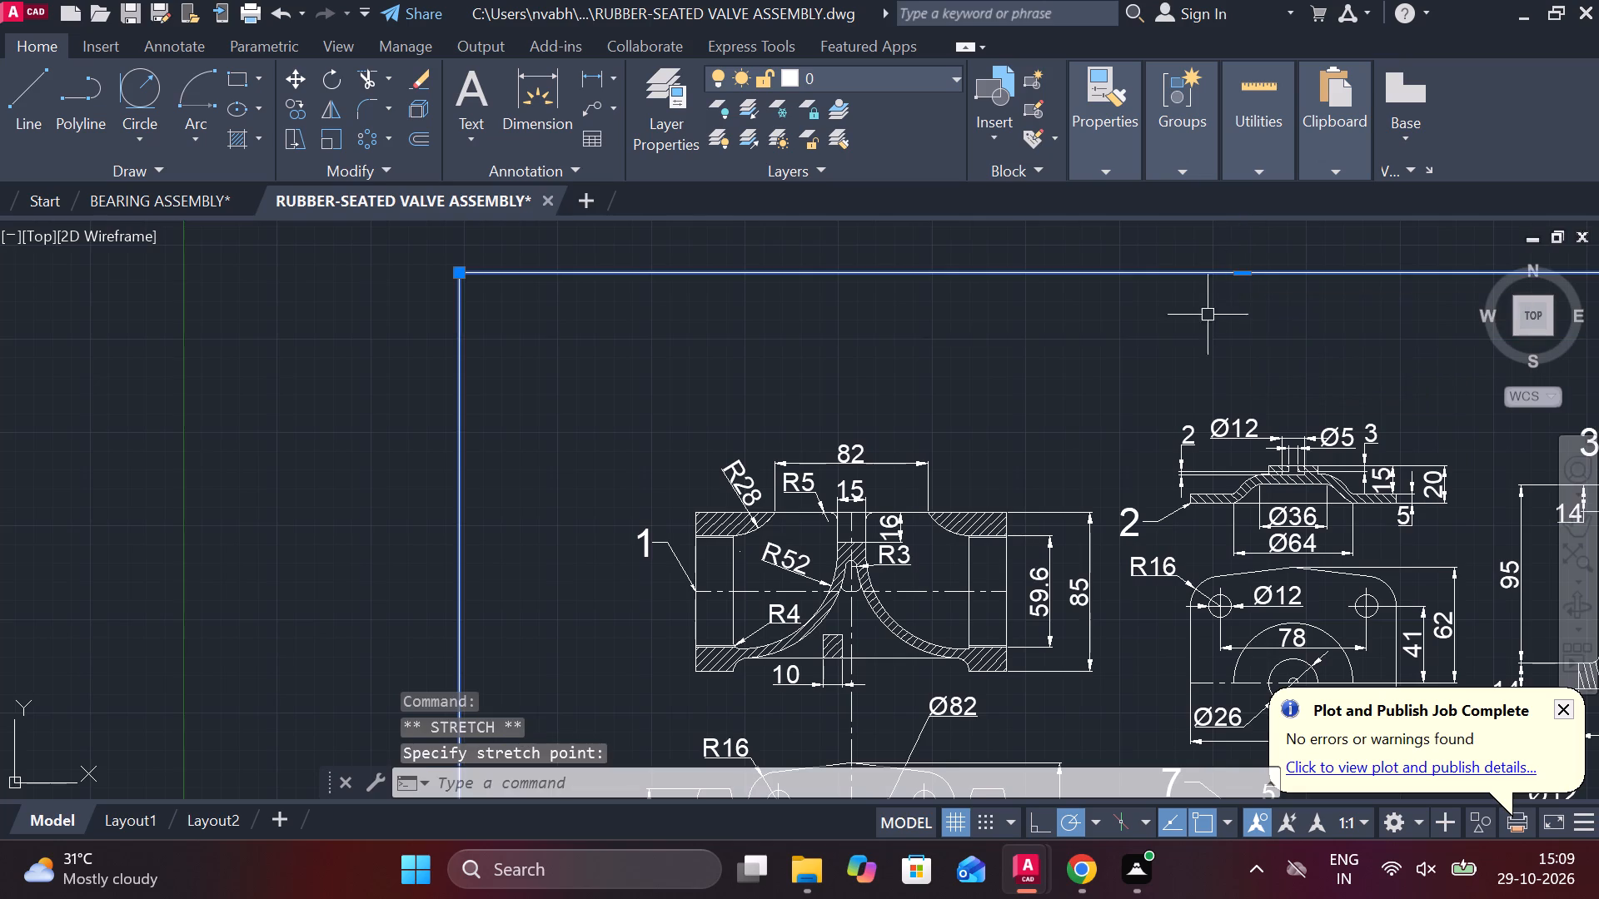
pyautogui.moveTo(1198, 327); pyautogui.dragTo(735, 380, button='middle')
pyautogui.press('Escape')
# Add the centred multiline title RUBBER-SEATED VALVE ASSEMBLY with text height 18 inside the border, above the part drawings.
pyautogui.write('MT')
pyautogui.press('space')
pyautogui.scroll(-1, 770, 442)
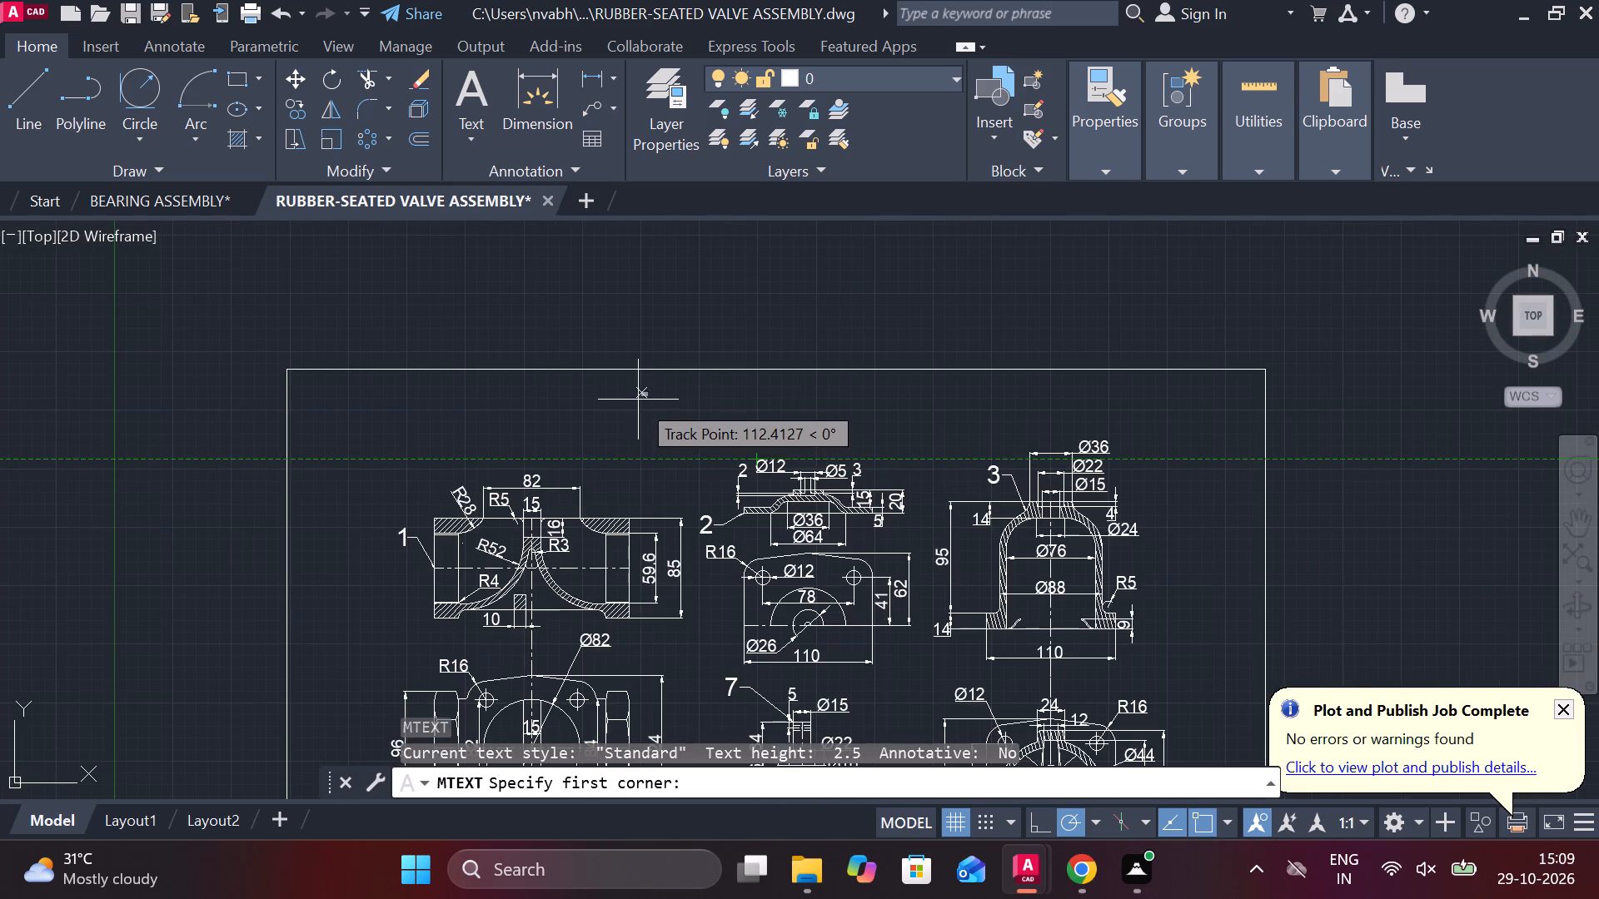
pyautogui.scroll(2, 635, 396)
pyautogui.click(501, 379)
pyautogui.scroll(-2, 1288, 459)
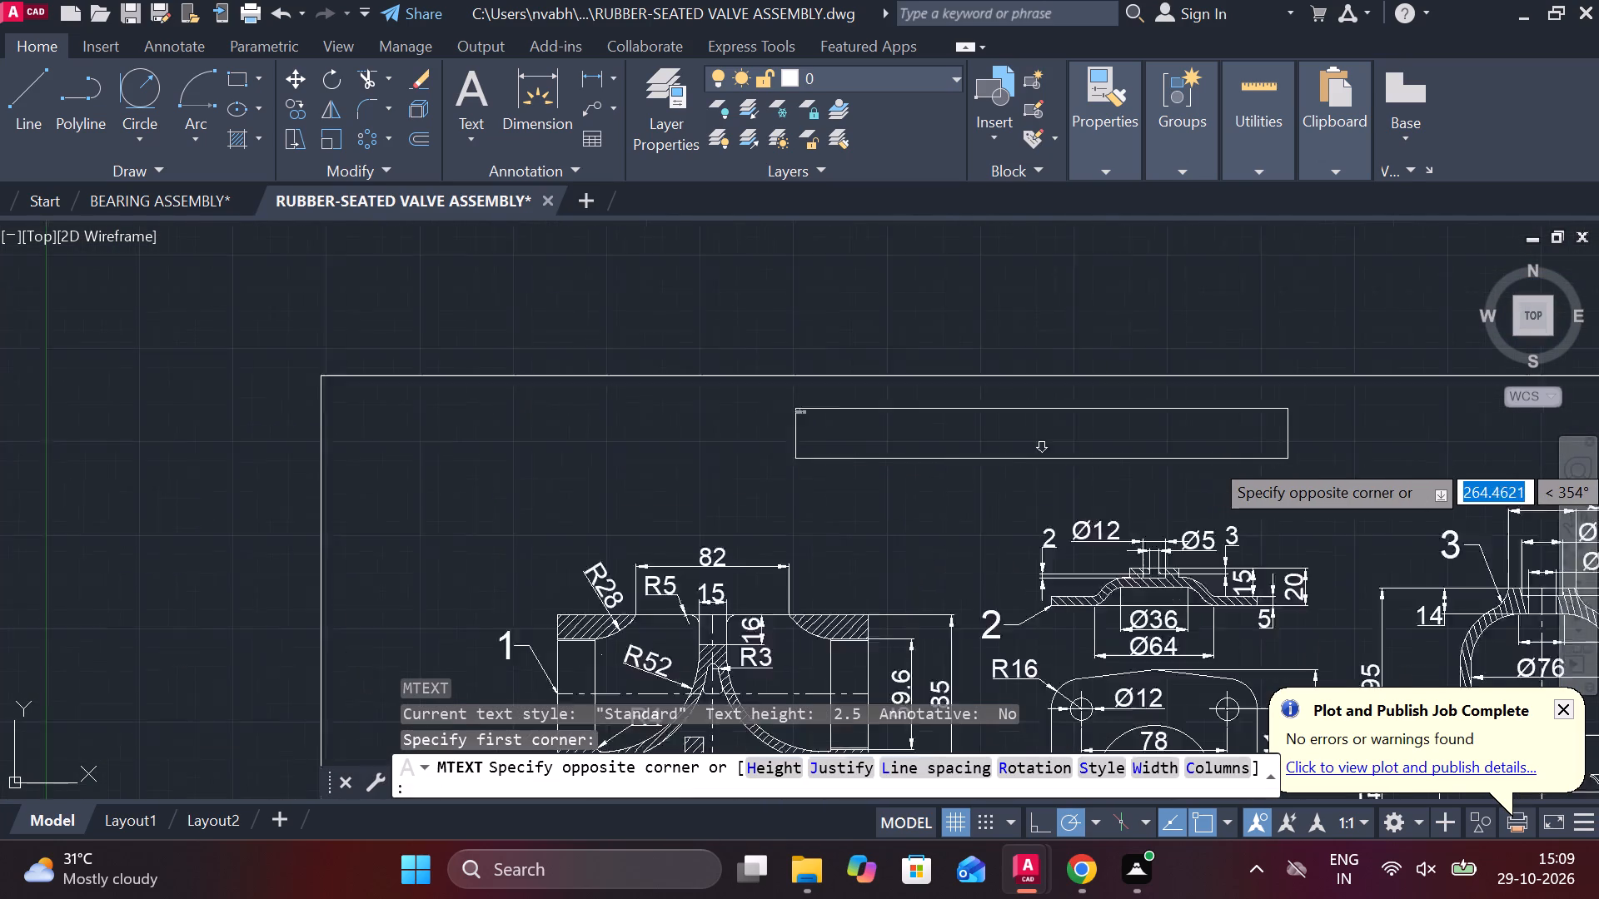
pyautogui.click(1352, 460)
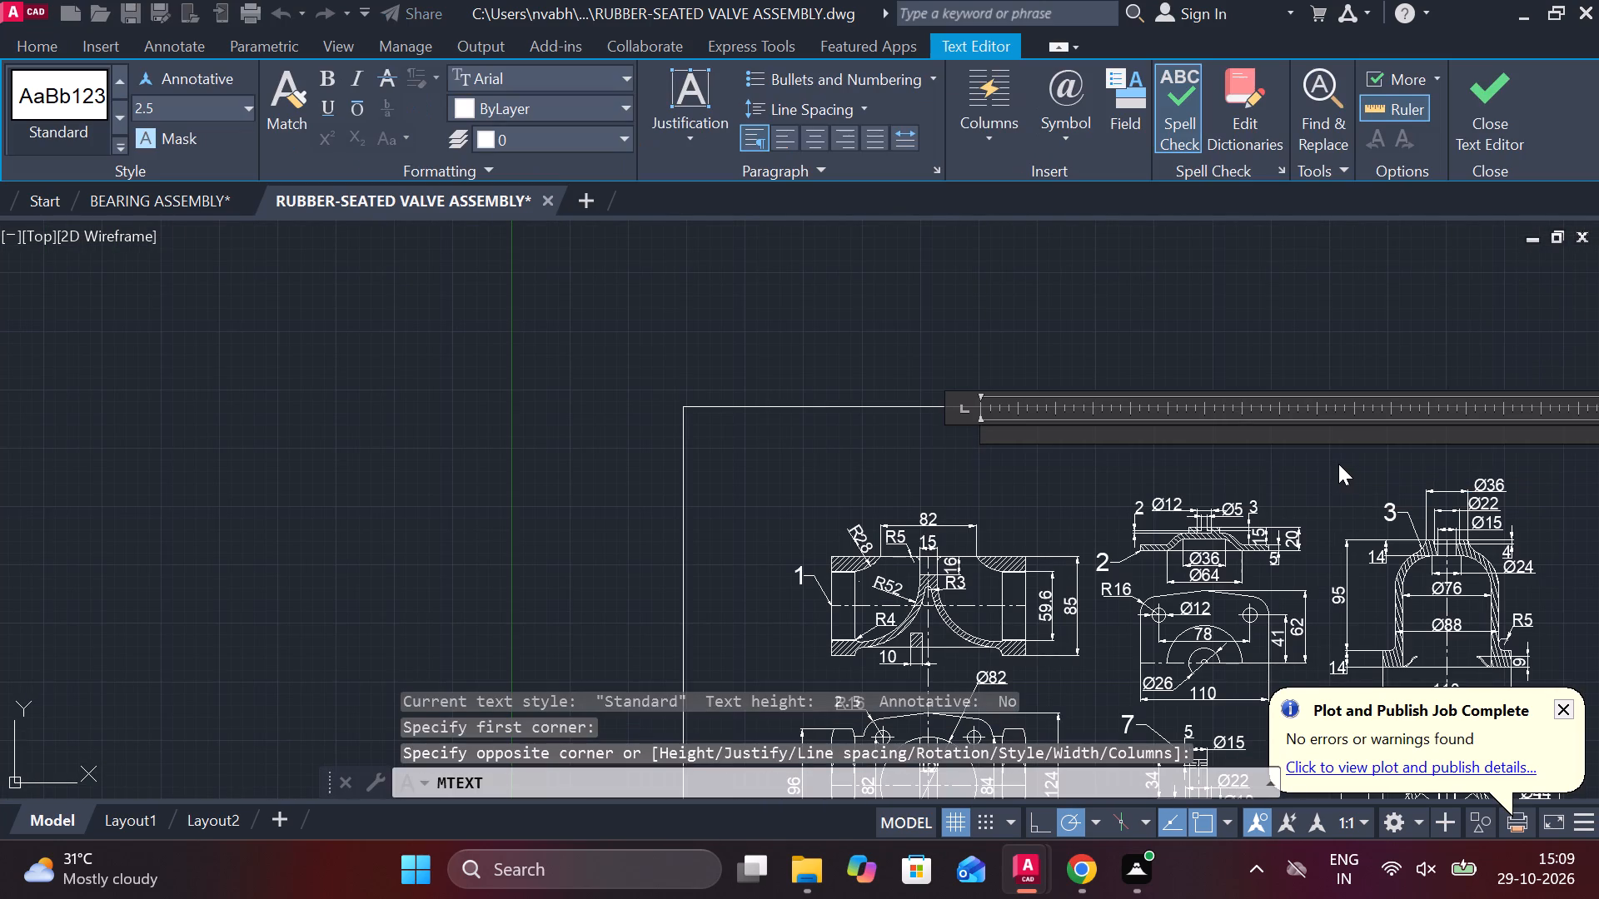
pyautogui.click(182, 103)
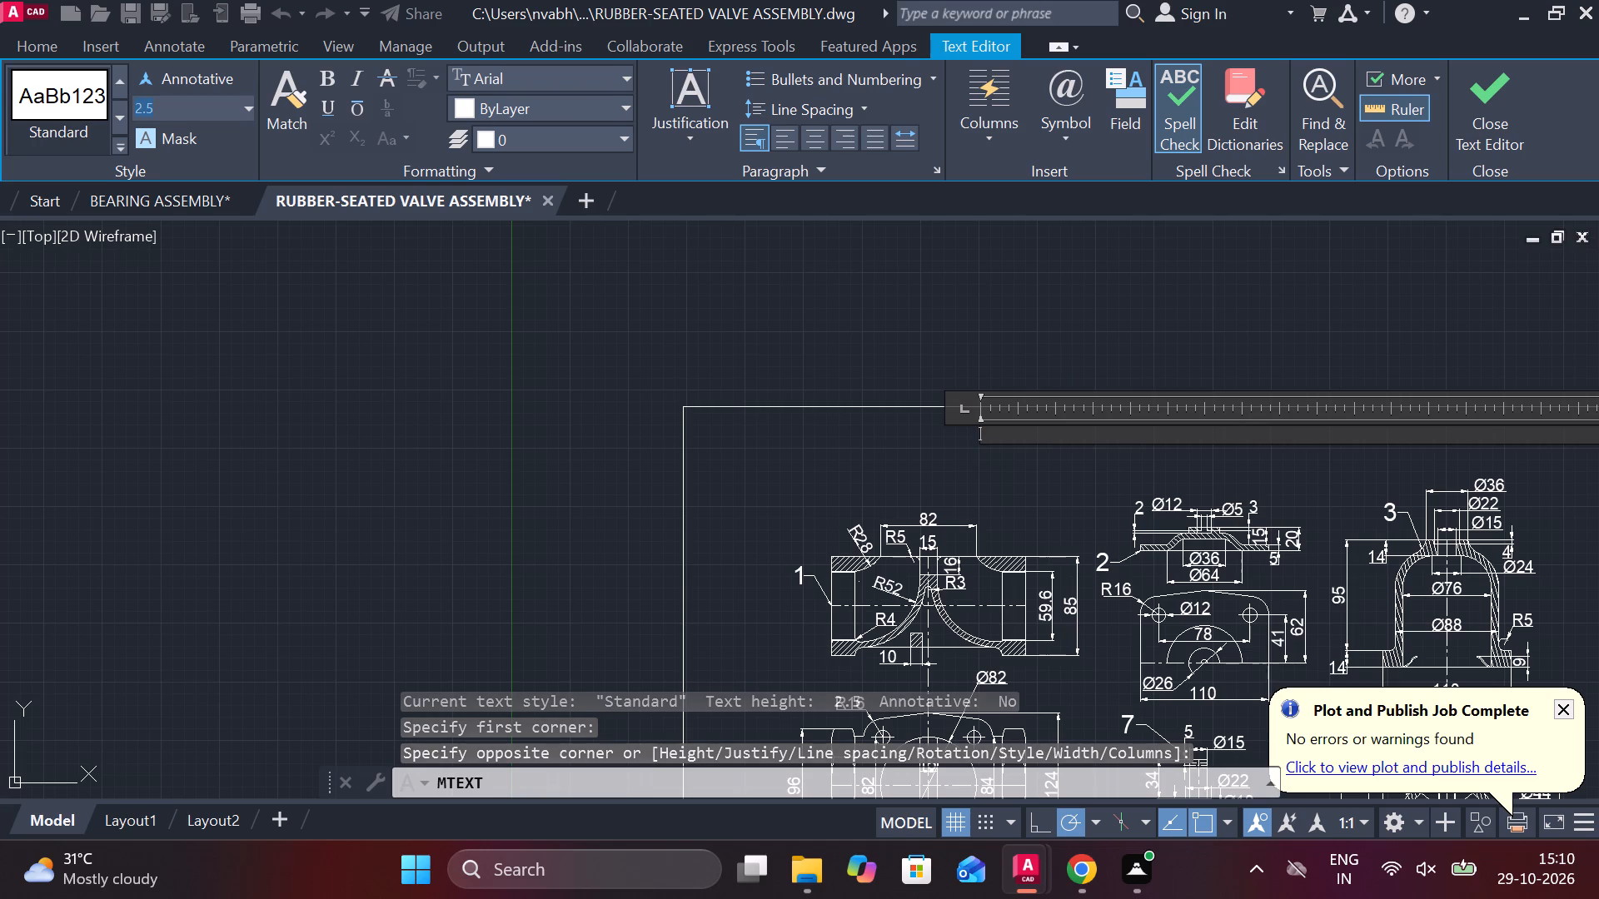
pyautogui.press('1')
pyautogui.press('8')
pyautogui.press('Return')
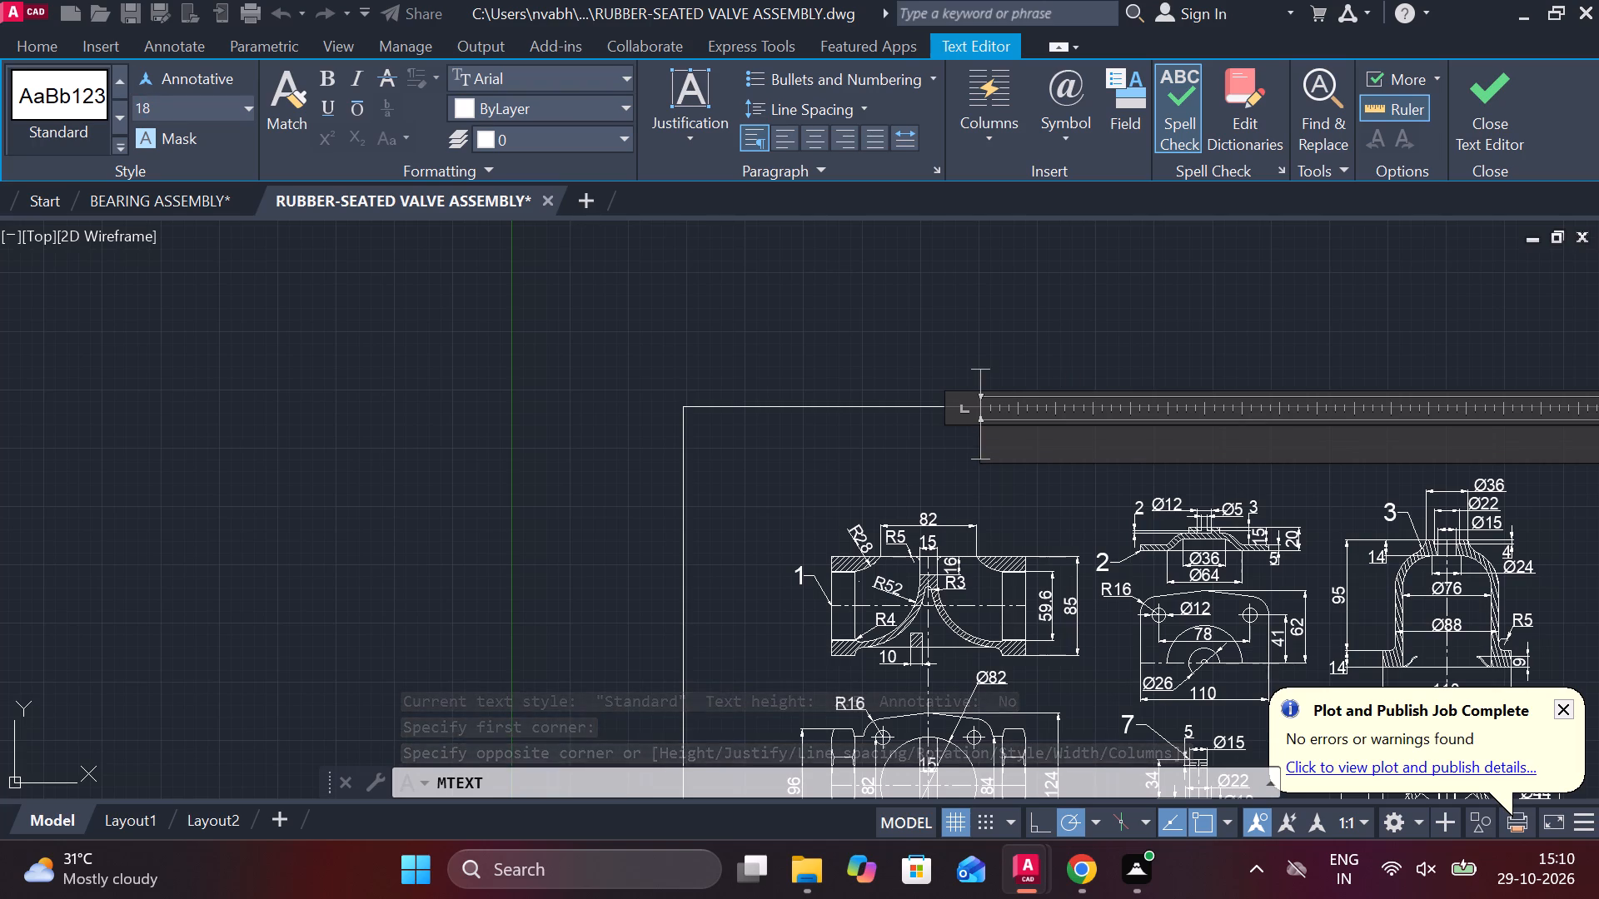
pyautogui.press('r')
pyautogui.write('UBBER')
pyautogui.write('-SEATED VALVE ASSEM')
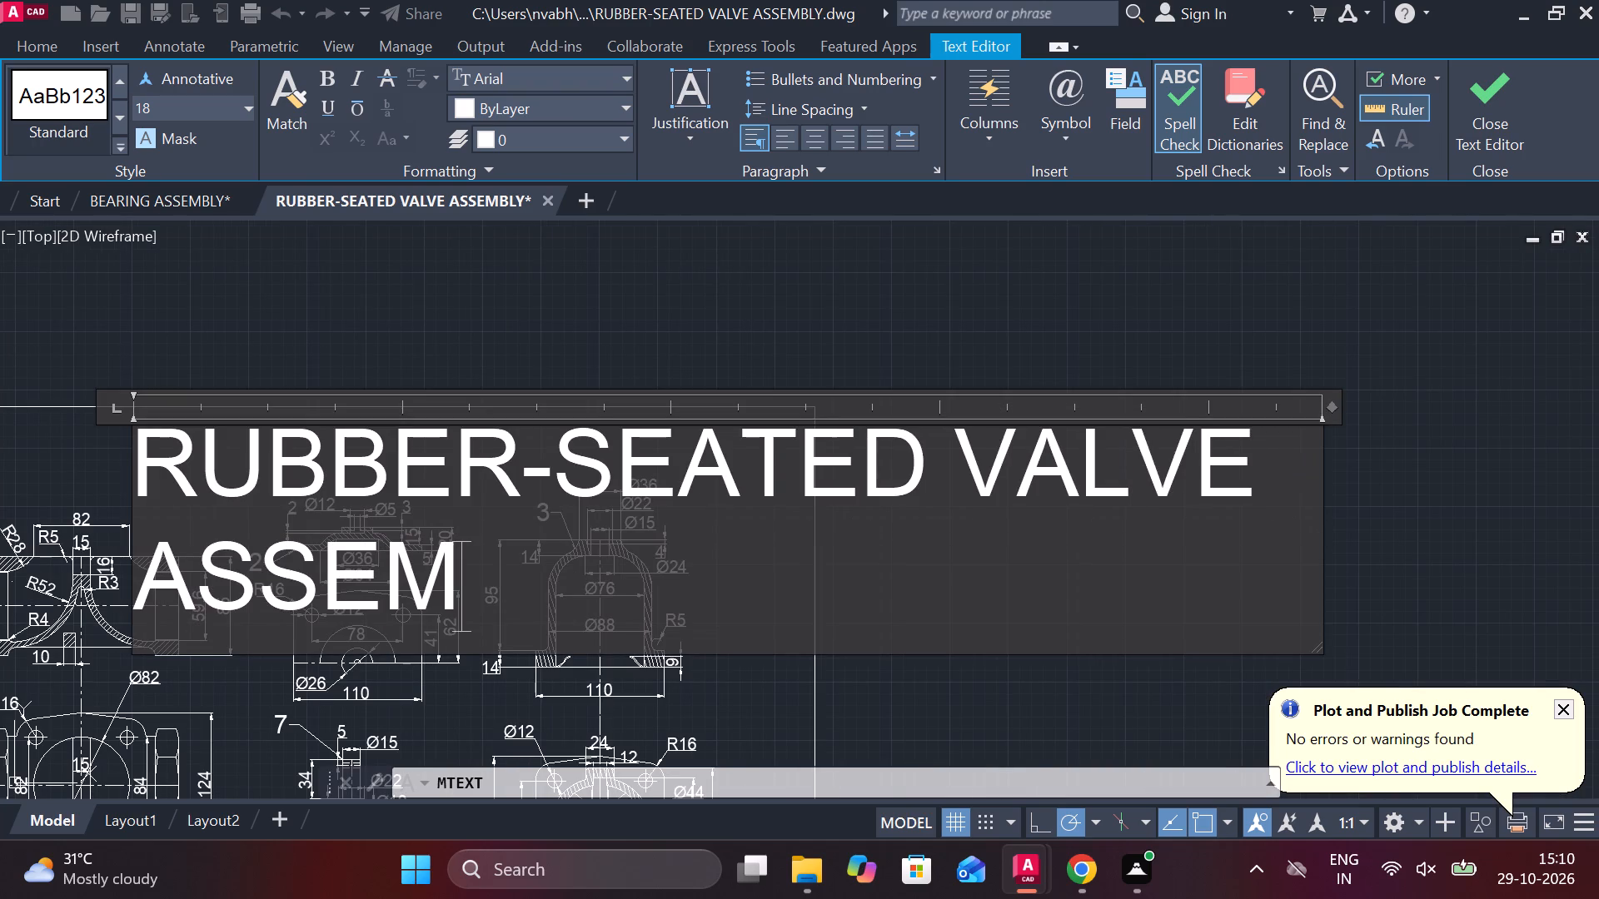
pyautogui.press('b')
pyautogui.write('LY')
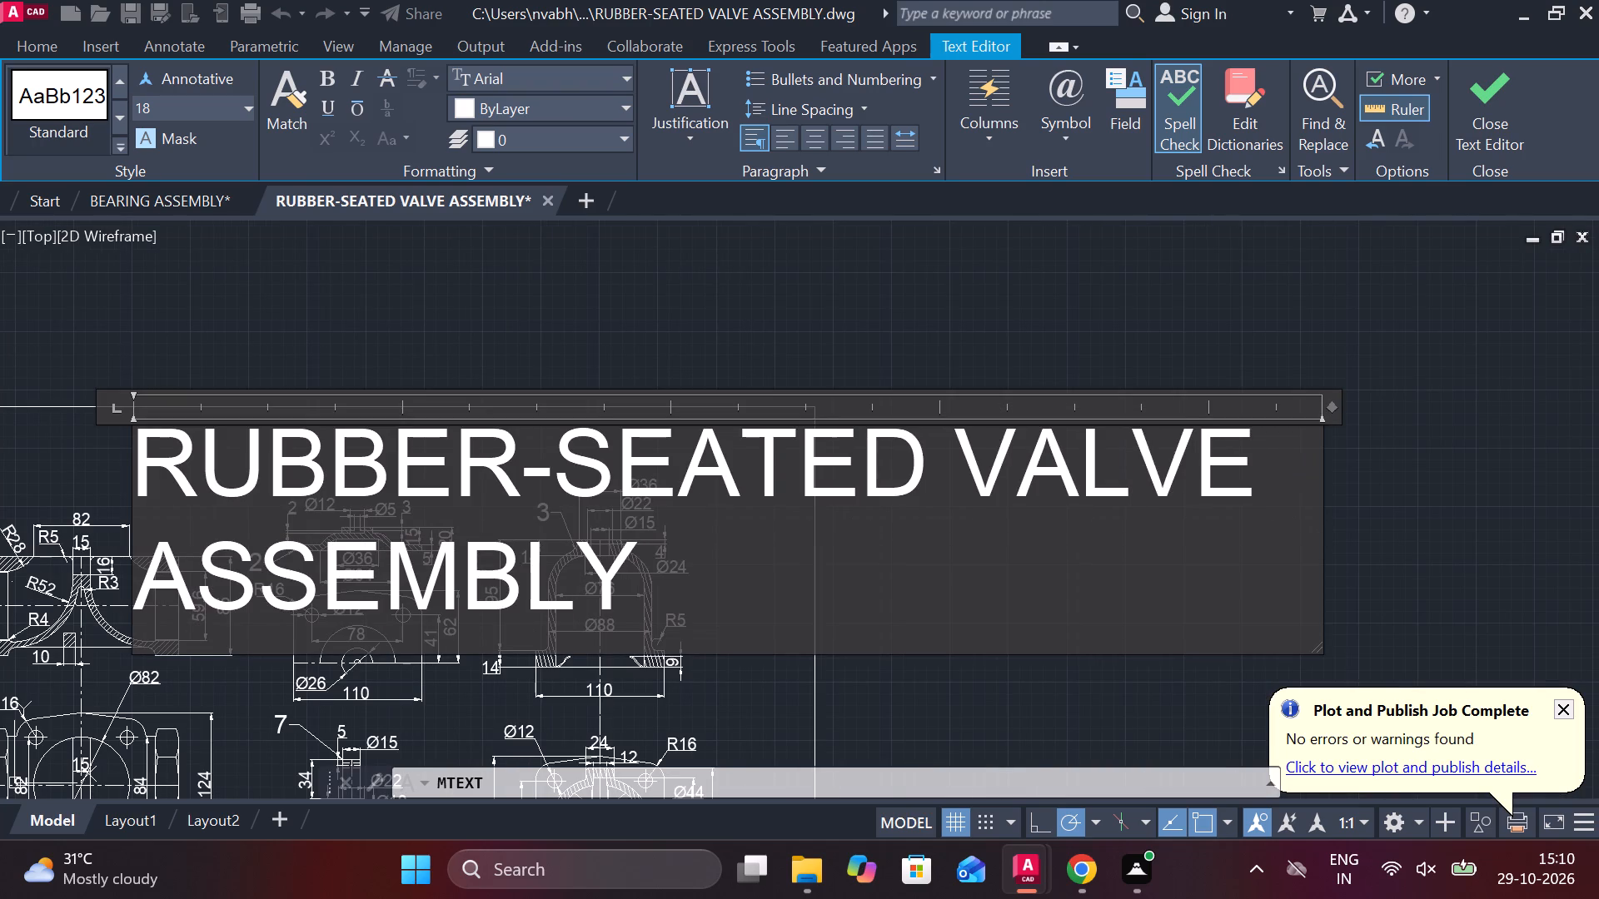
pyautogui.click(829, 136)
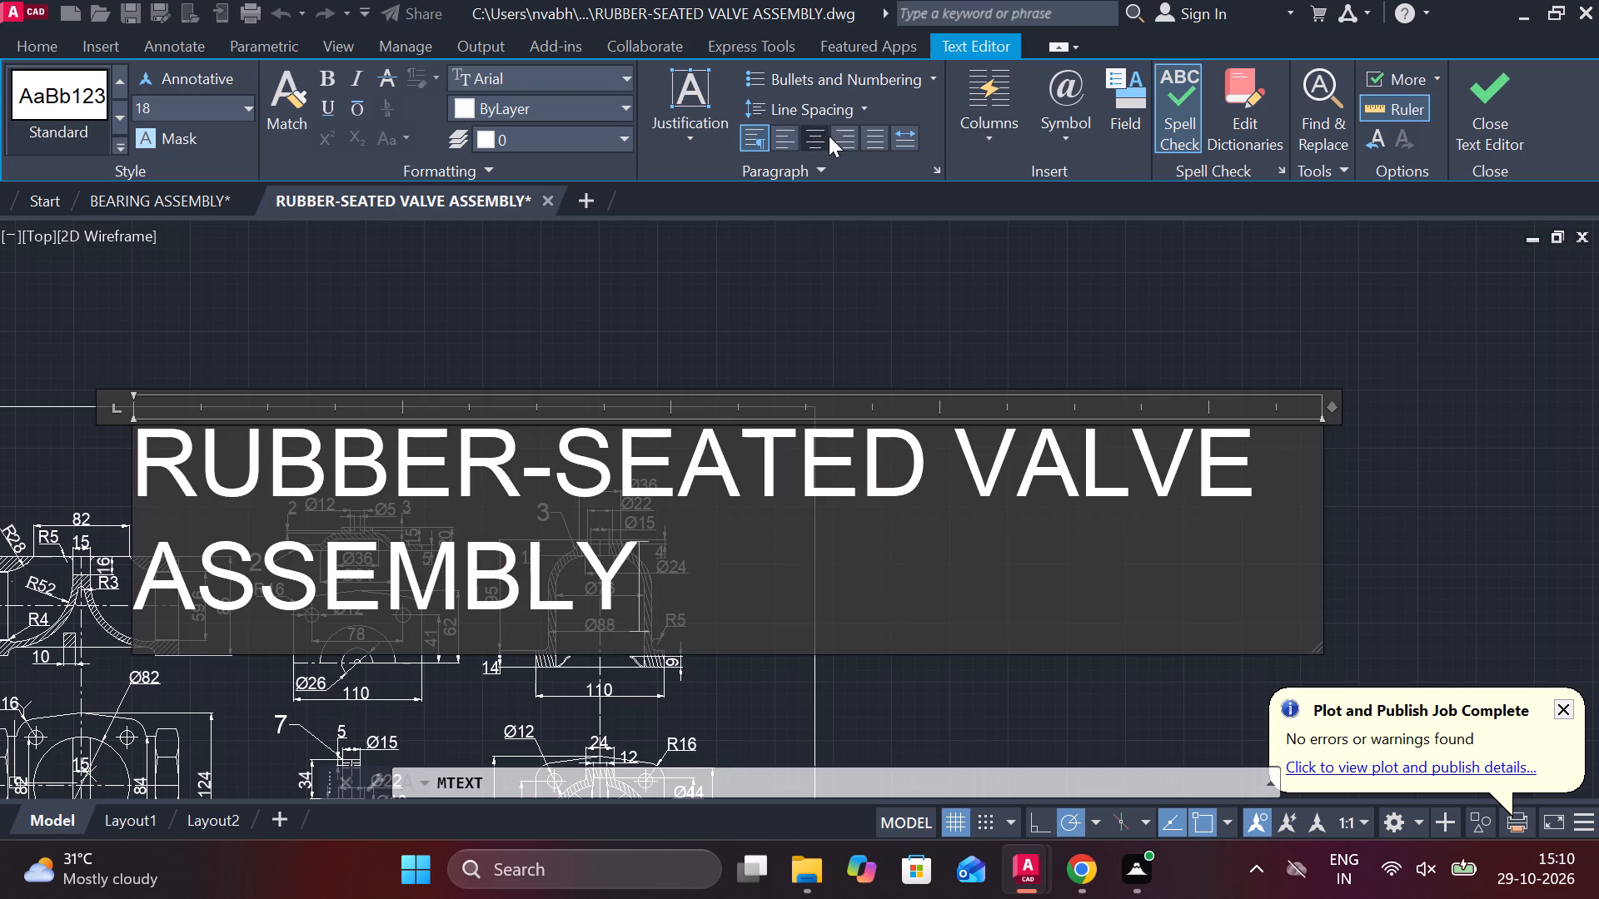
pyautogui.click(1477, 76)
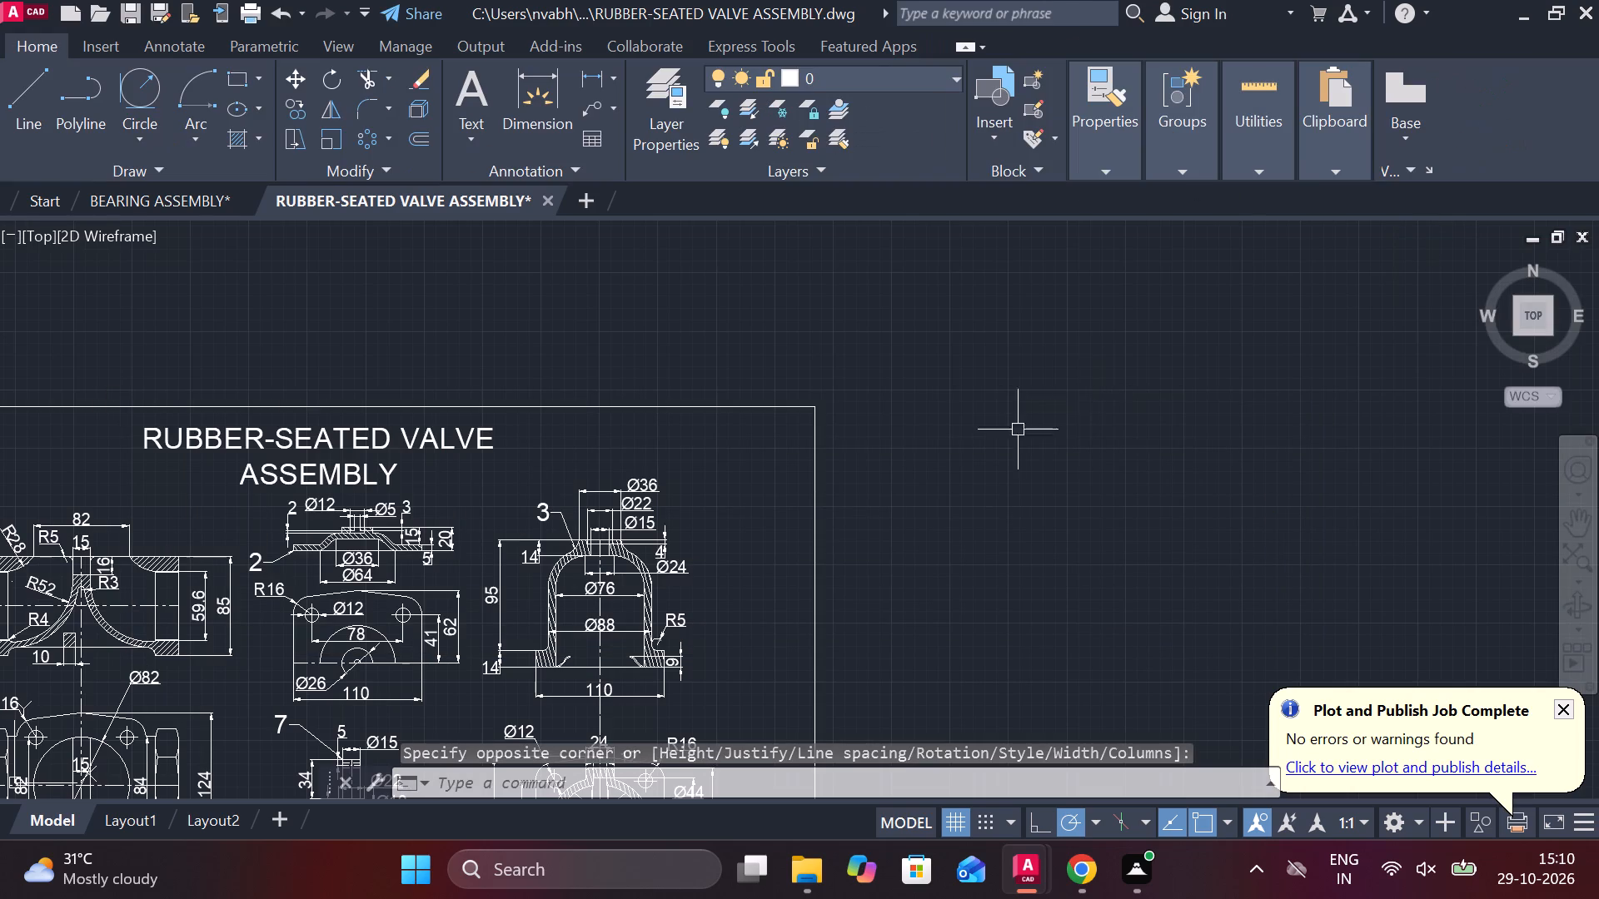
# Widen the title's text frame to the right so the title fits on one line.
pyautogui.moveTo(863, 463); pyautogui.dragTo(1043, 386, button='middle')
pyautogui.moveTo(910, 415); pyautogui.dragTo(1128, 415, button='middle')
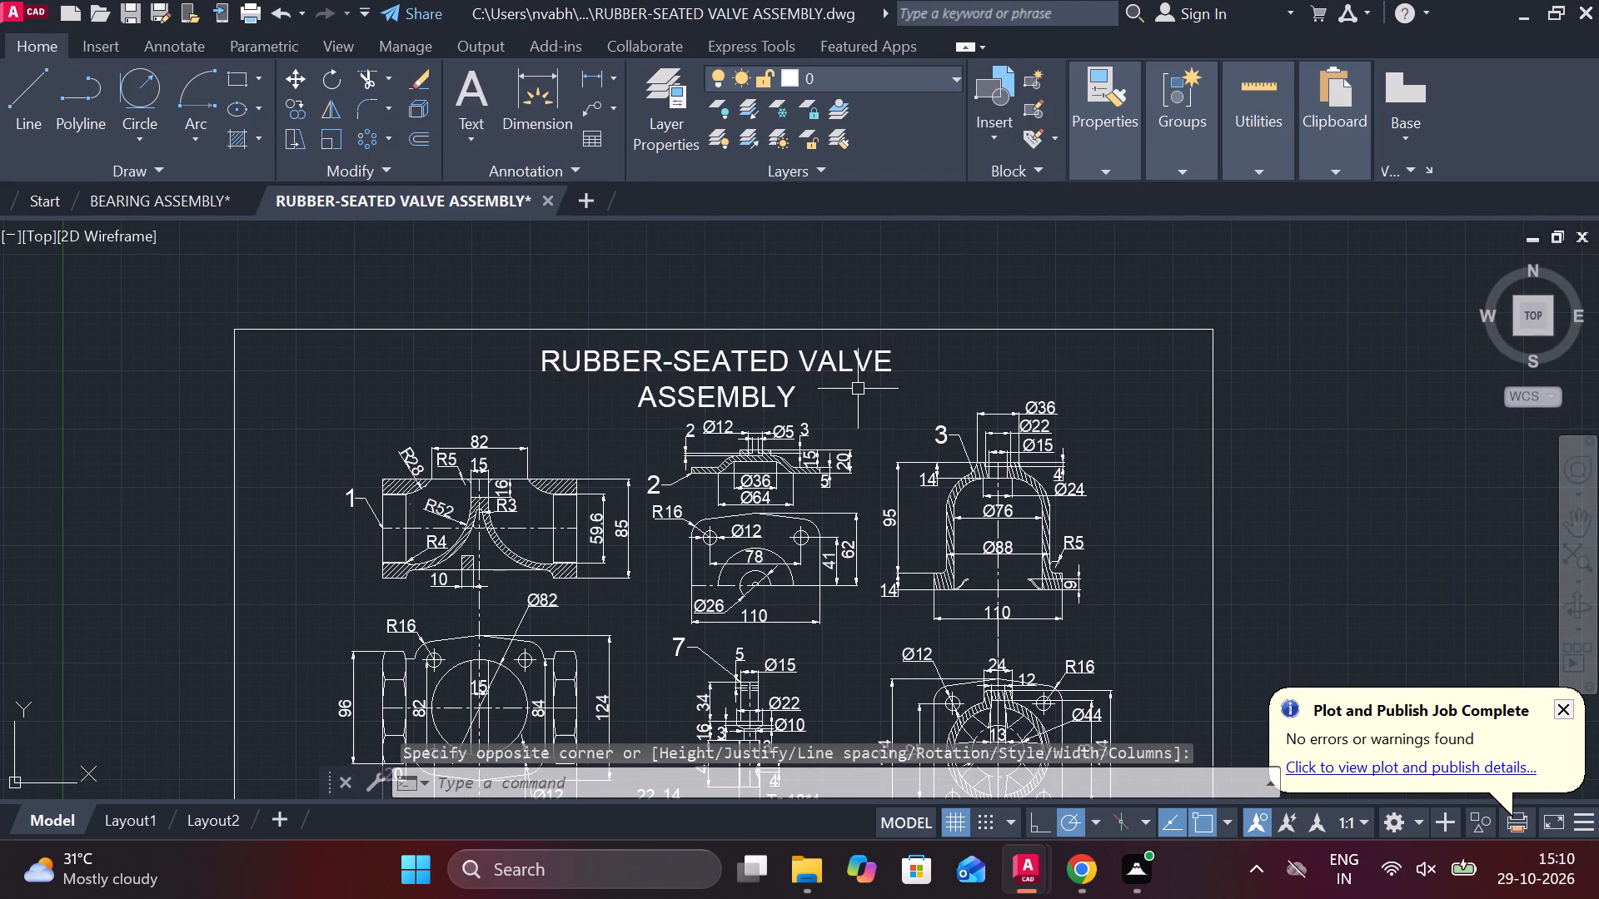
pyautogui.click(797, 368)
pyautogui.click(899, 351)
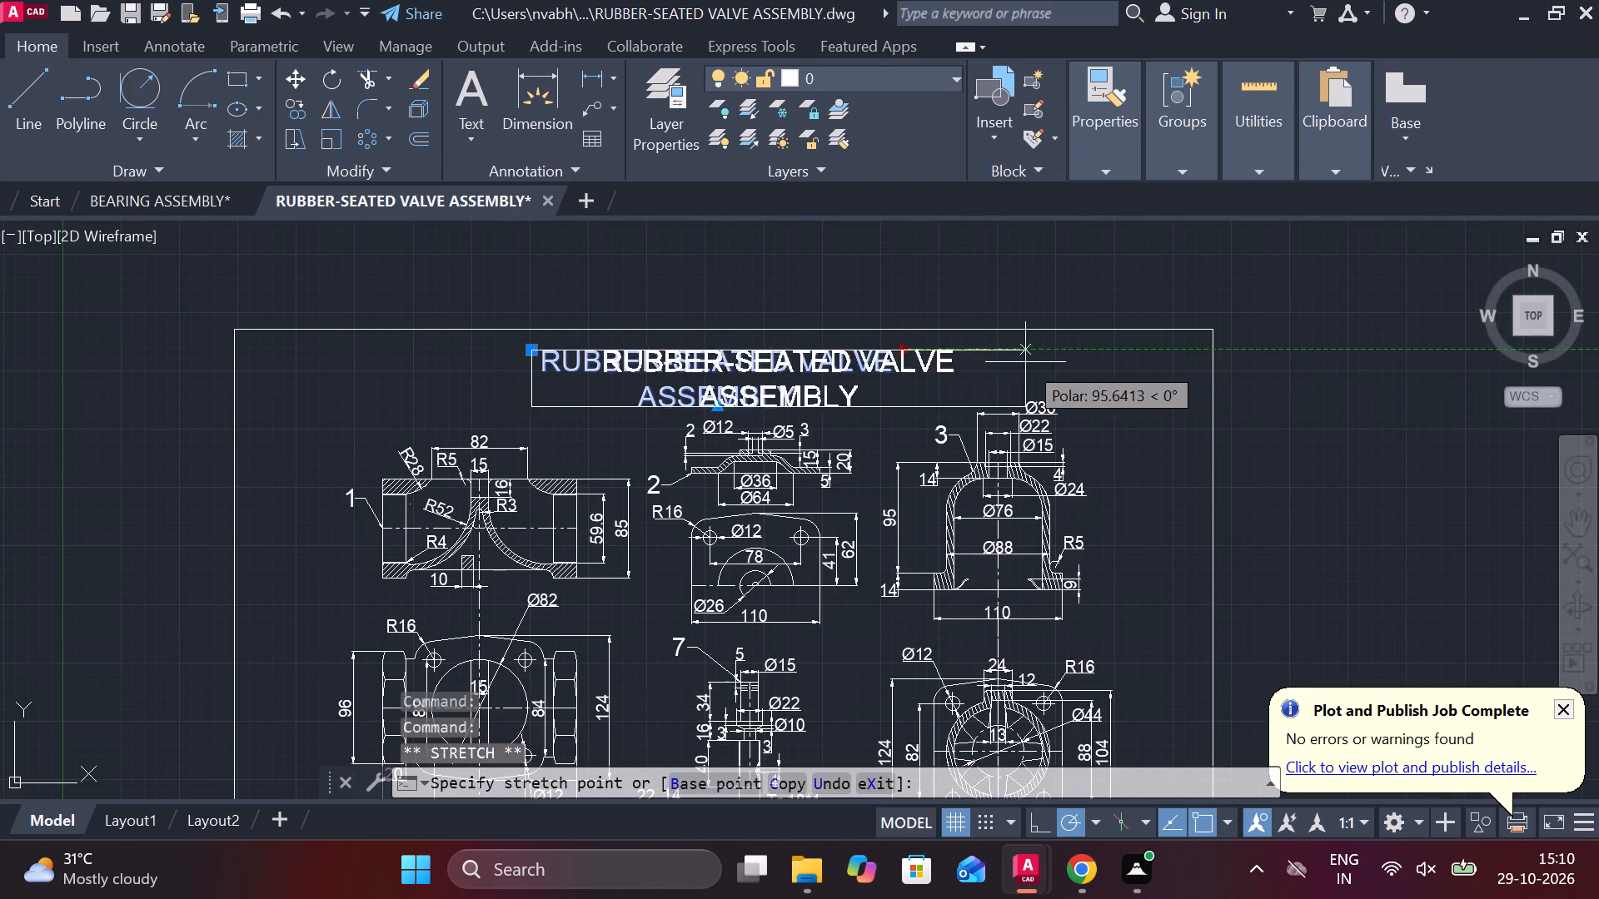
pyautogui.click(1113, 364)
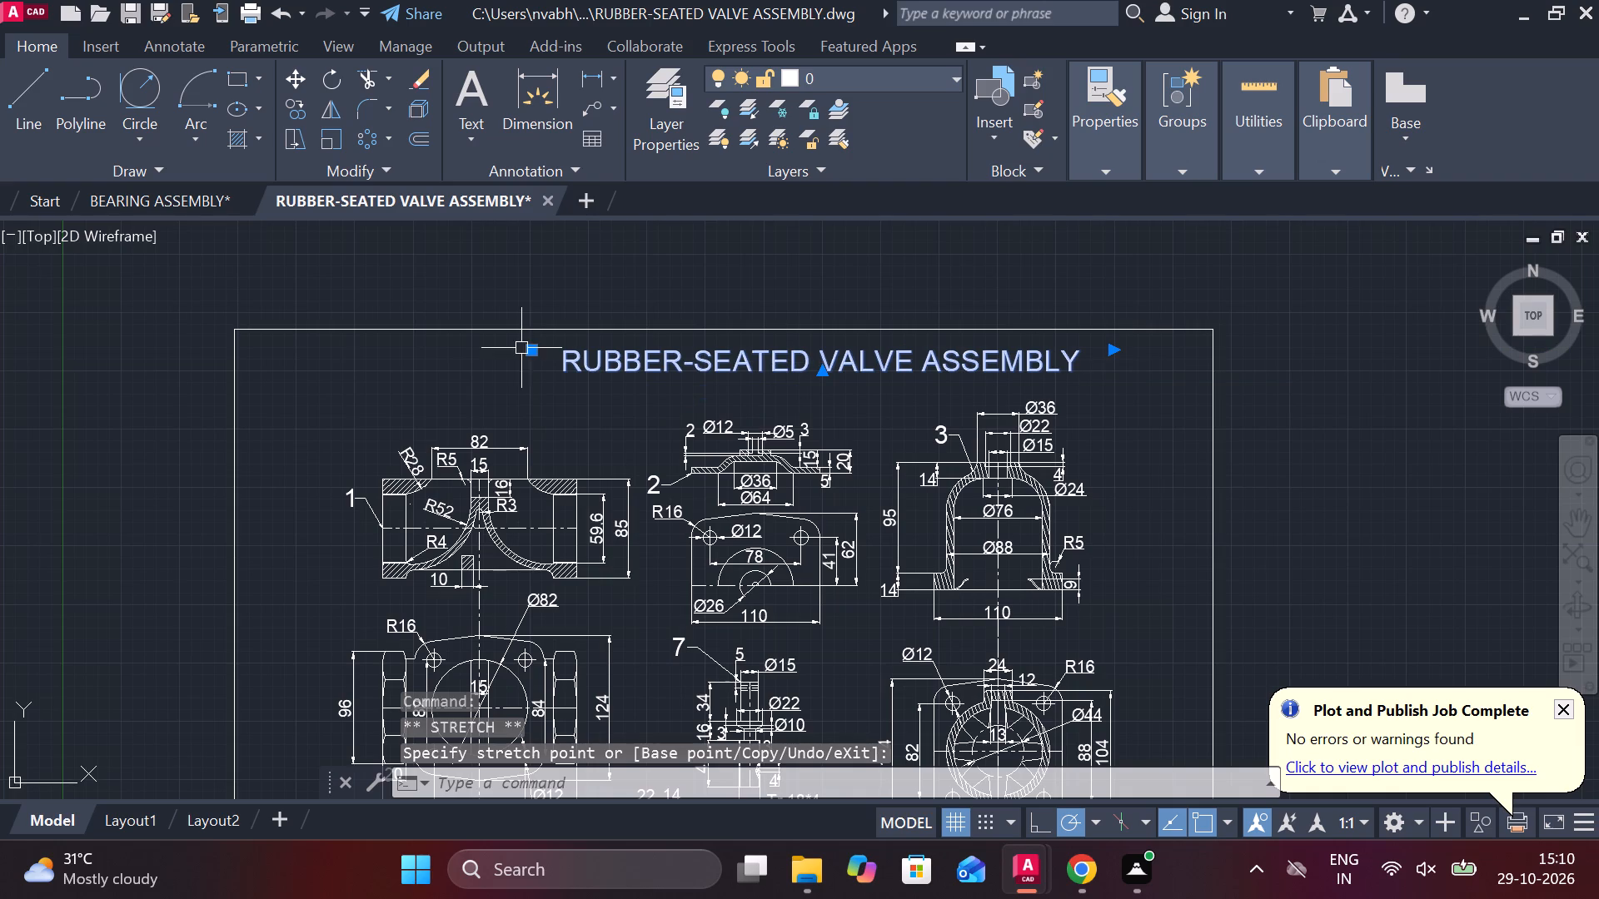
# Move the title left to centre it within the border, and lower it about 14 units below the top edge.
pyautogui.click(531, 350)
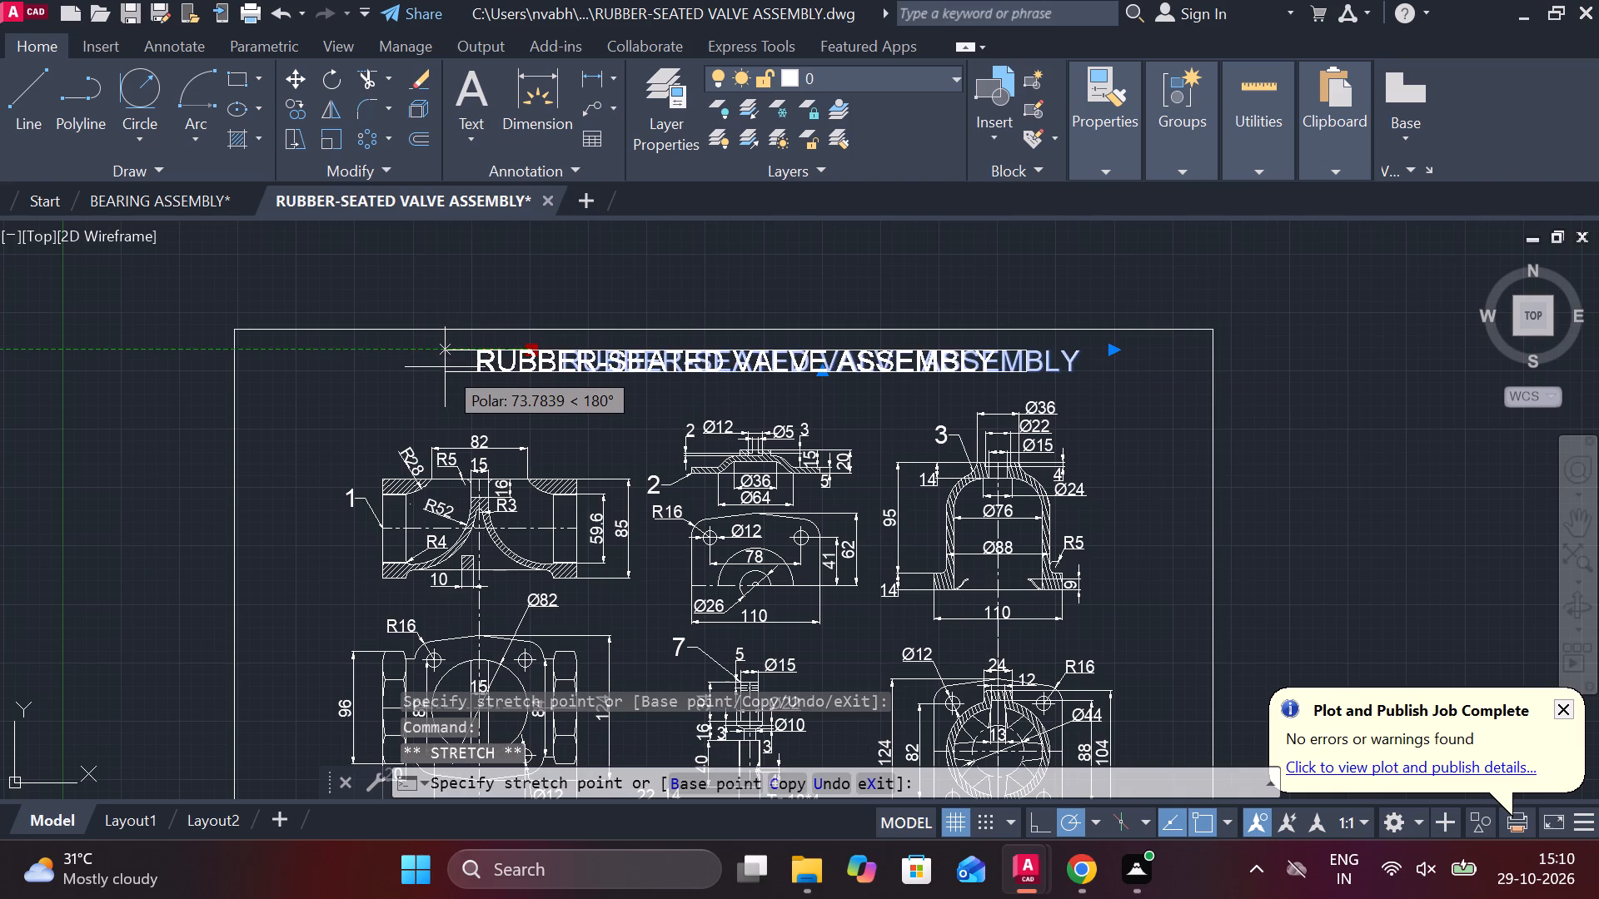
pyautogui.click(429, 369)
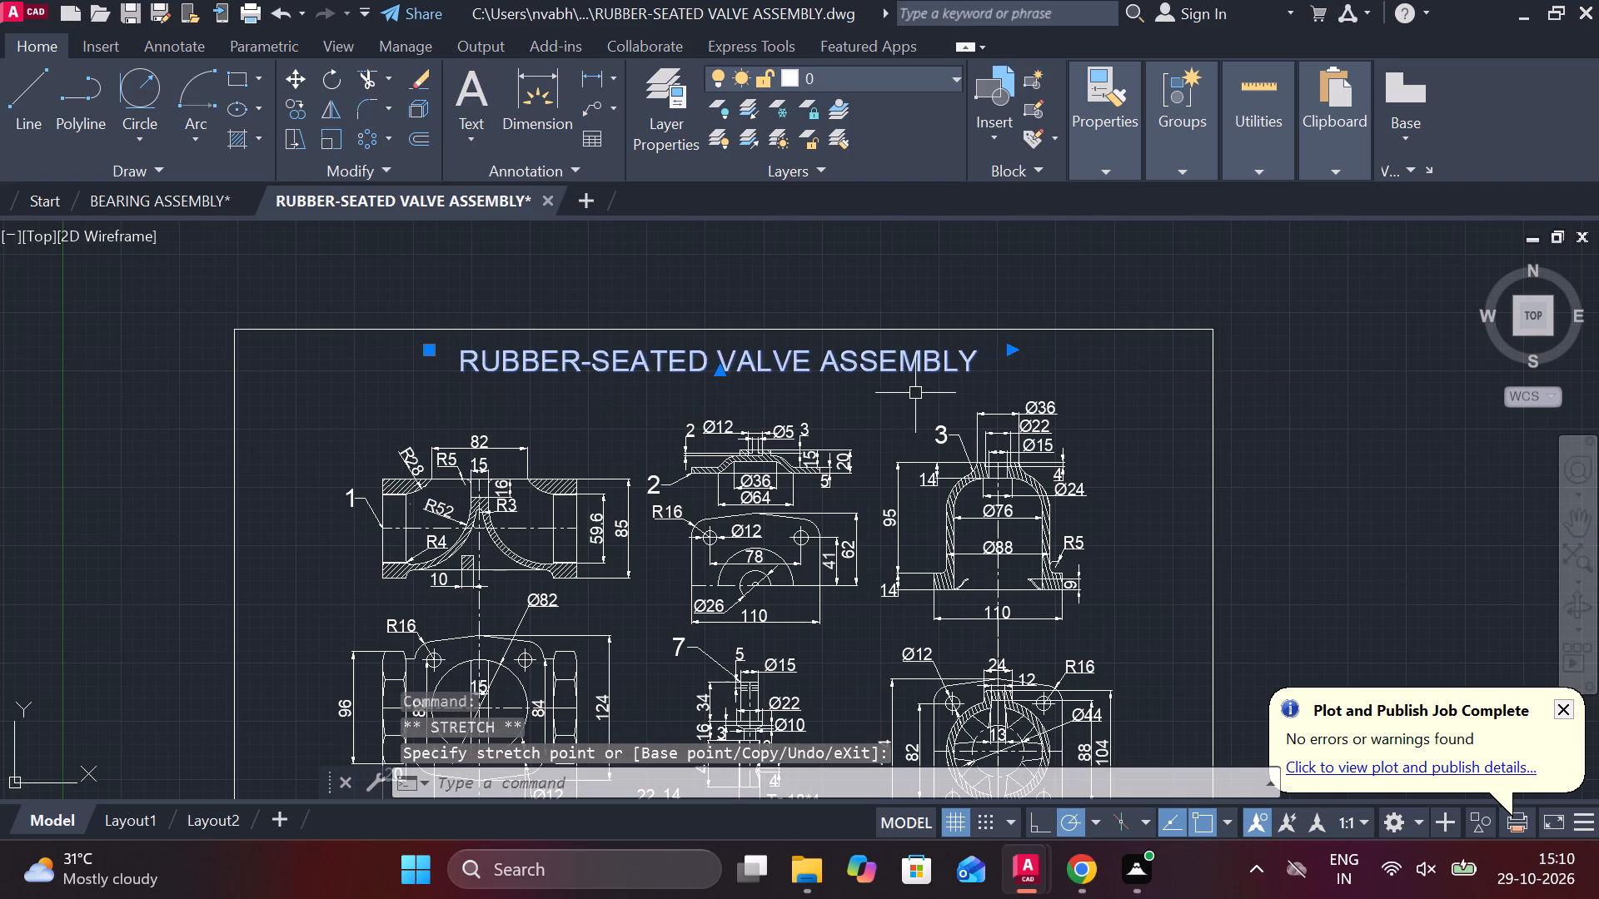
pyautogui.scroll(1, 526, 360)
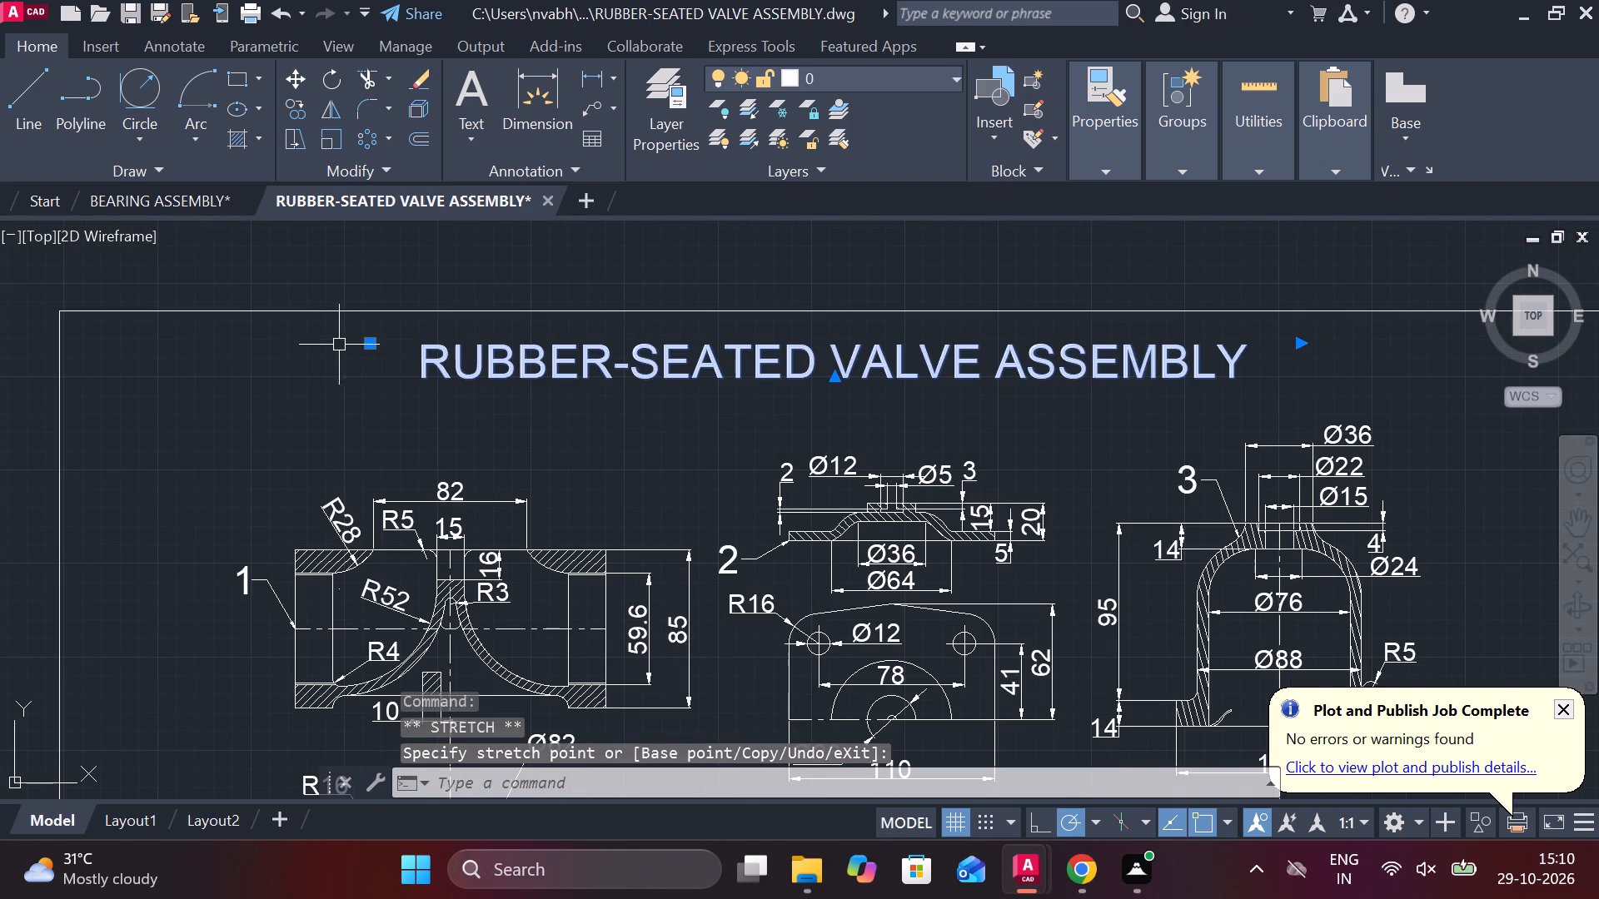
pyautogui.click(371, 346)
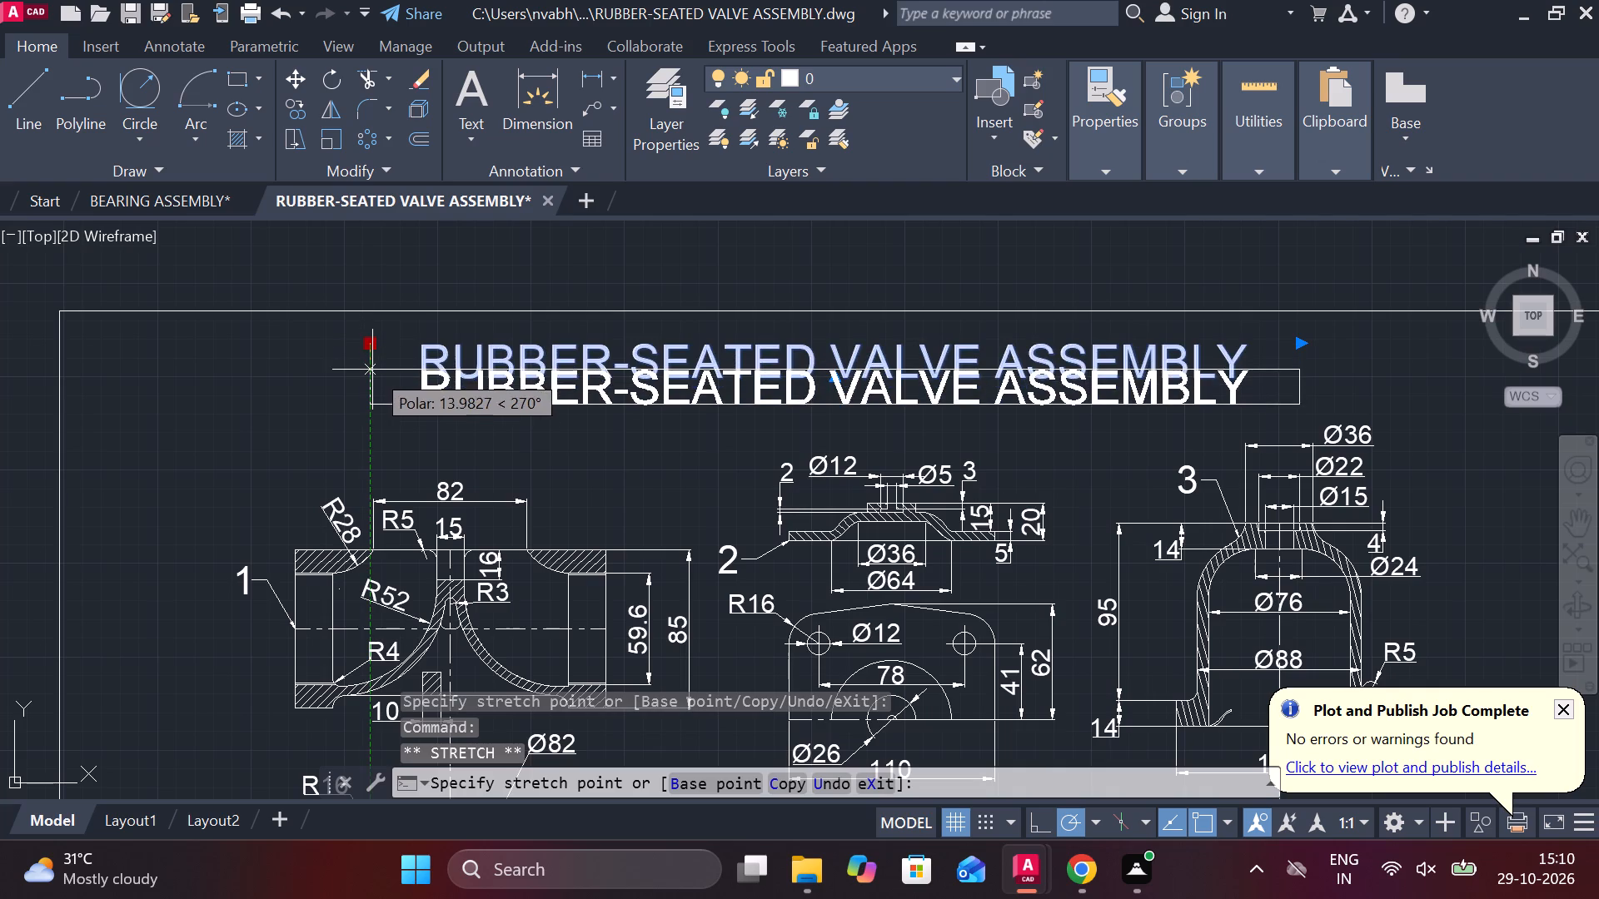
pyautogui.click(372, 370)
pyautogui.press('Escape')
# Save the bordered and titled valve assembly drawing.
pyautogui.scroll(-2, 1004, 422)
pyautogui.moveTo(1106, 553); pyautogui.dragTo(805, 307, button='middle')
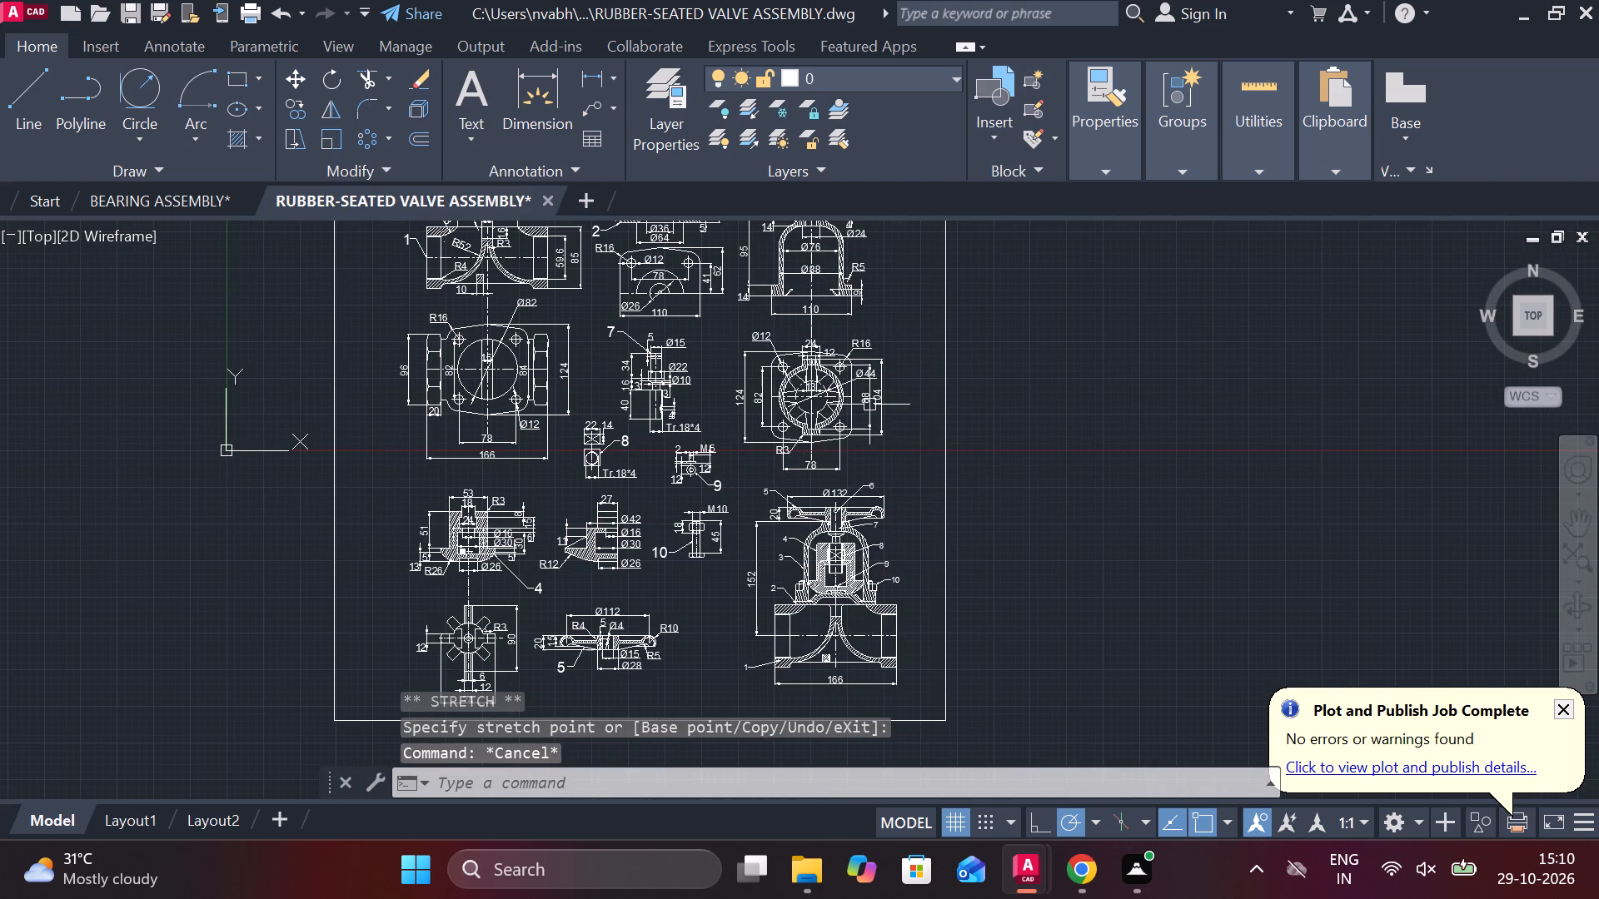
pyautogui.hotkey('ctrl', 's')
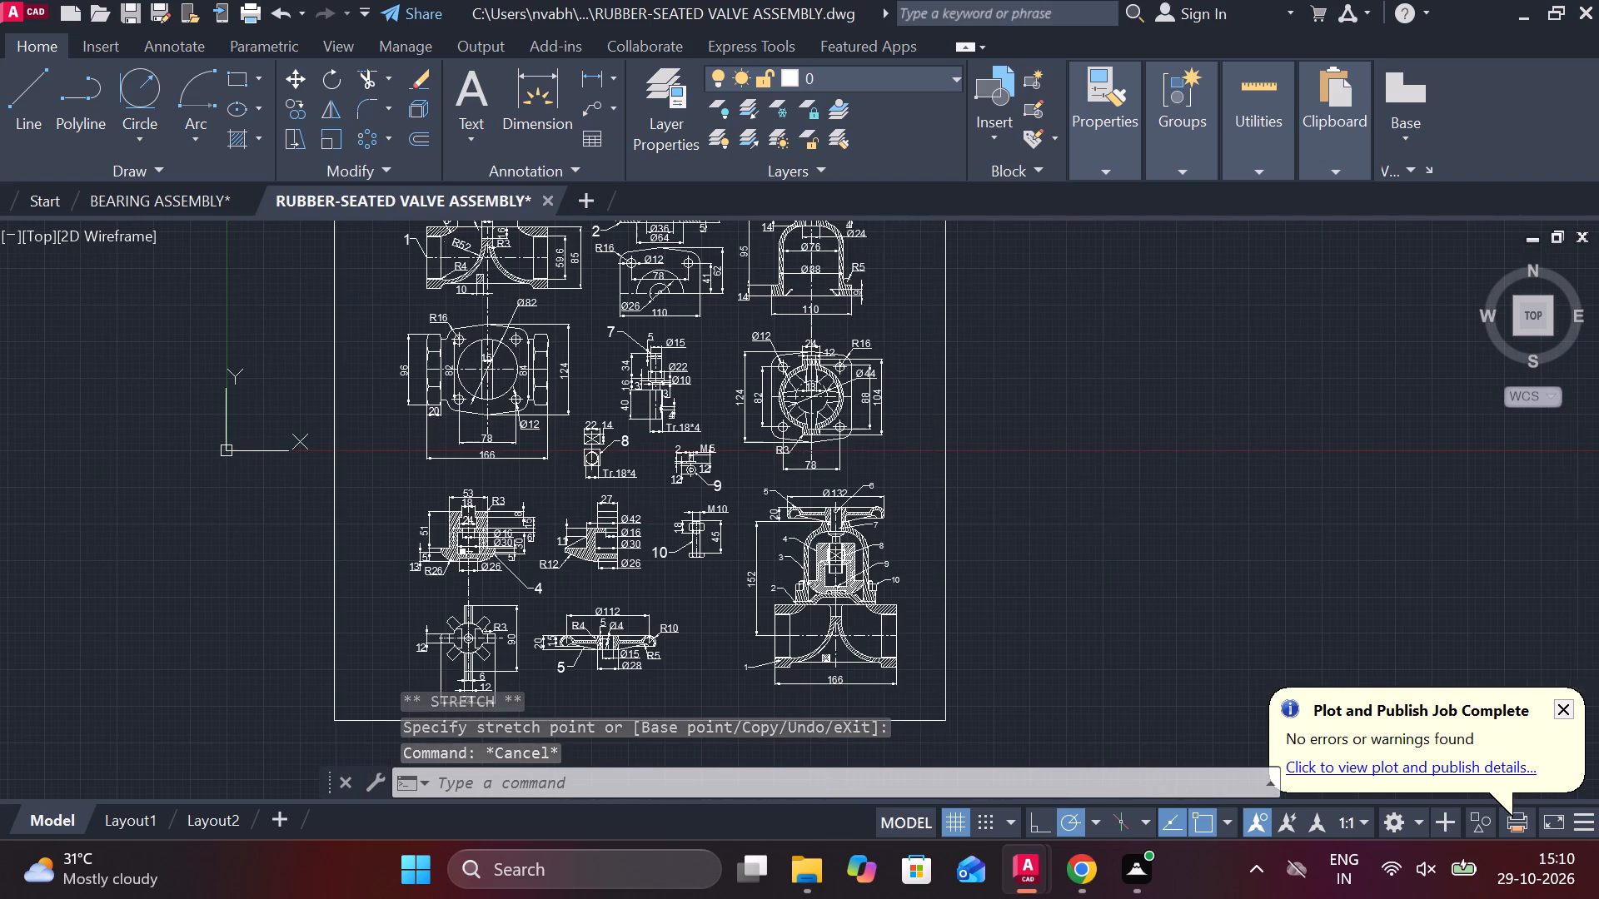
# Turn off the command log file with LOGFILEOFF and save the valve assembly drawing.
pyautogui.write('LOG')
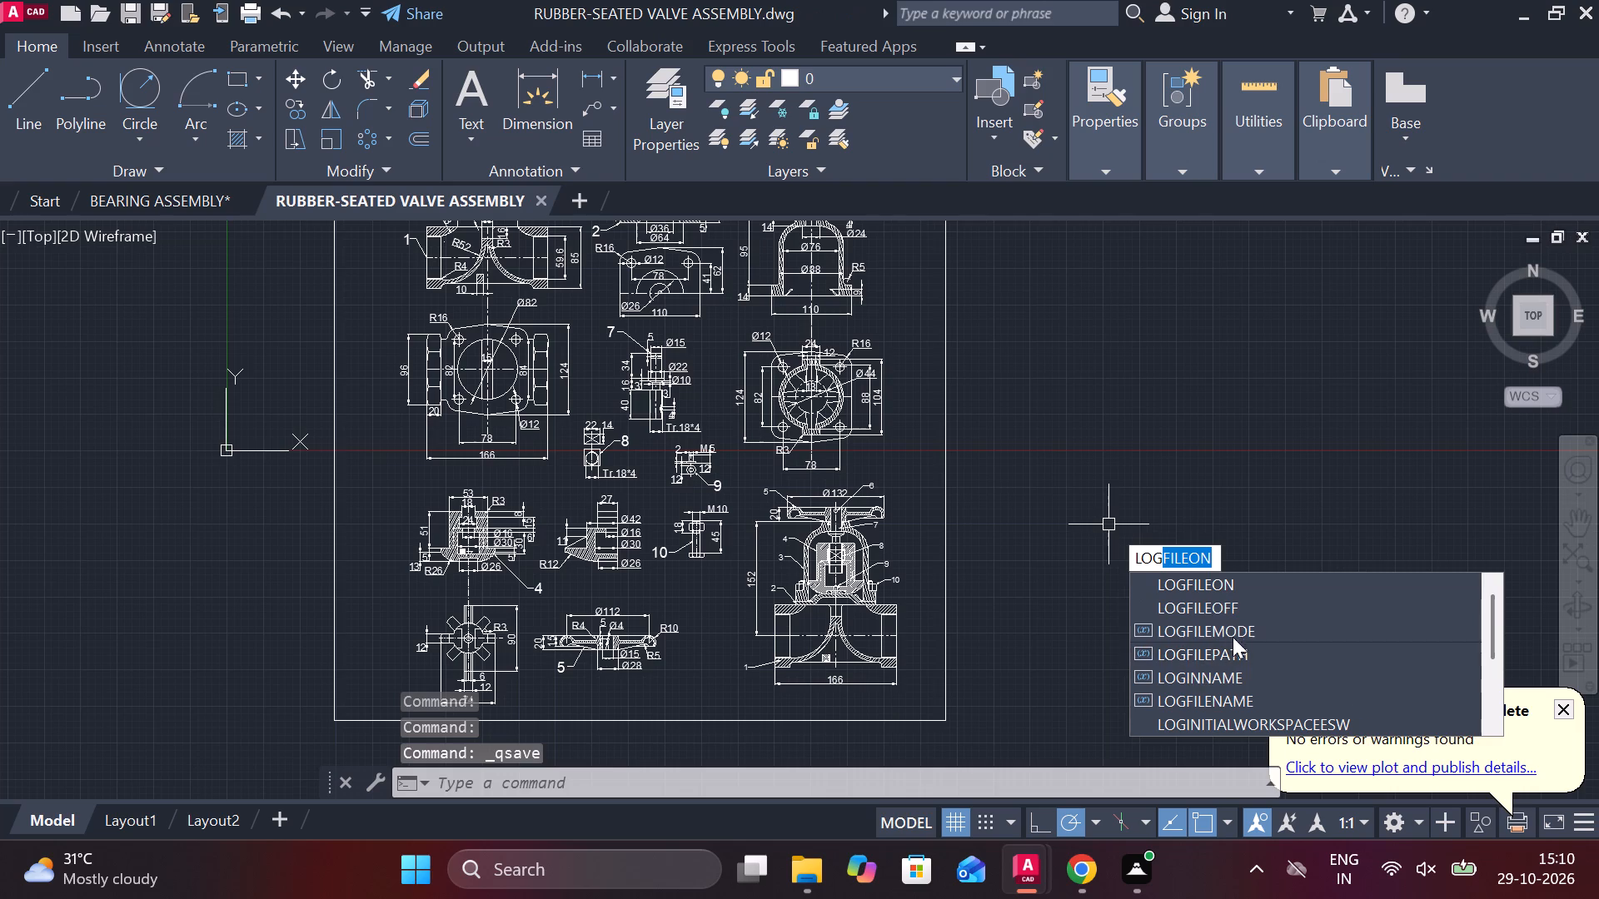
pyautogui.click(1206, 603)
pyautogui.hotkey('ctrl', 's')
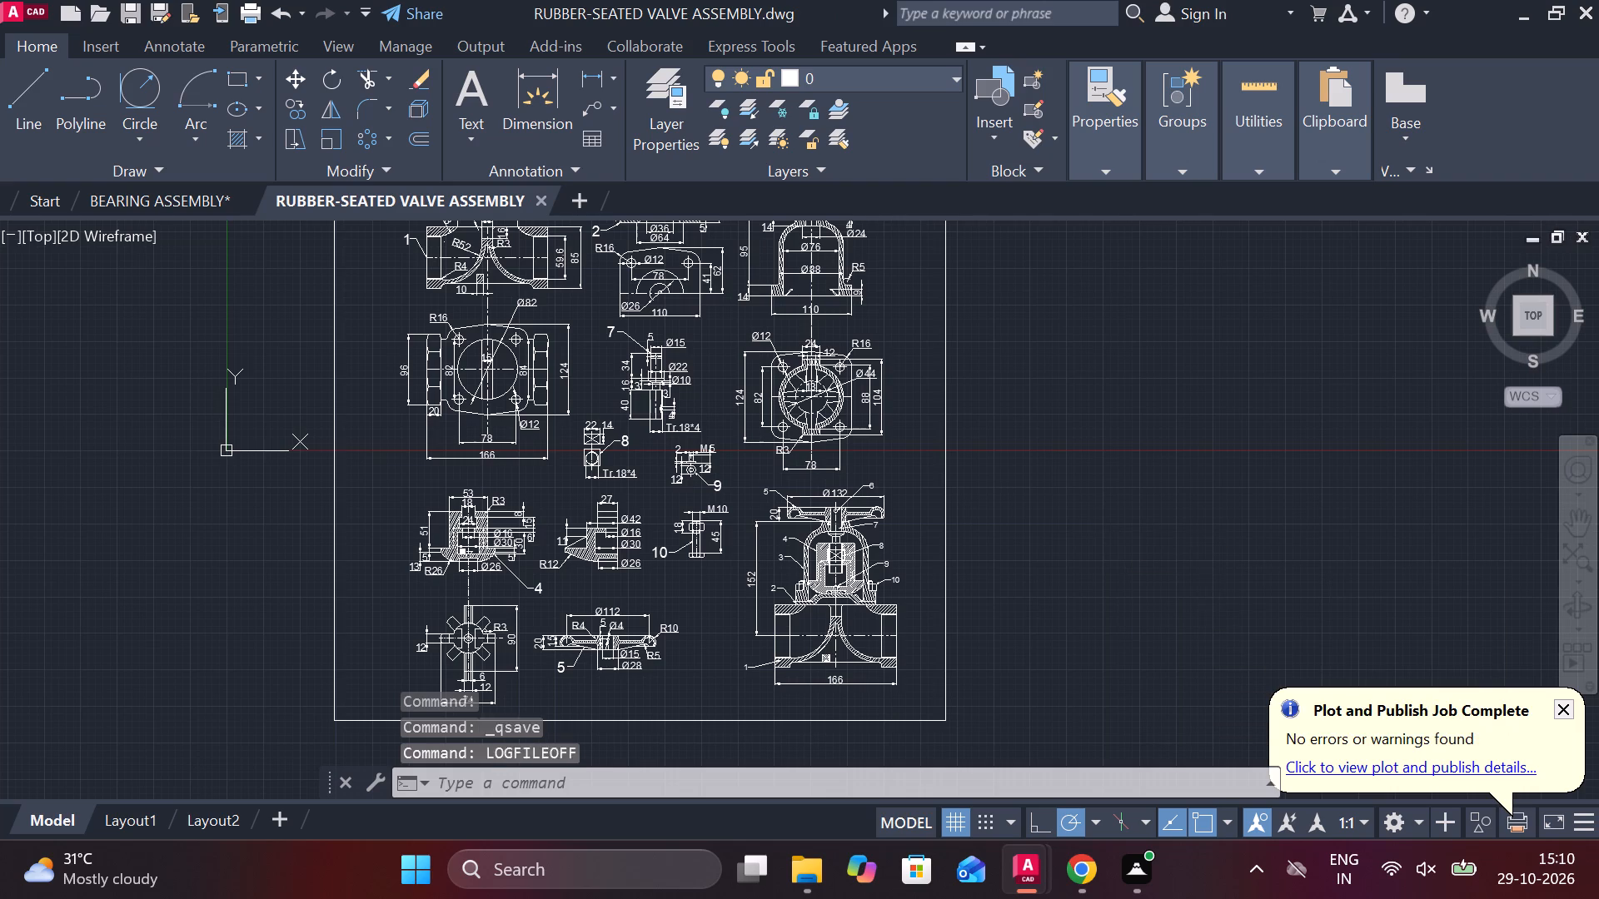
# Start a plot of the model with the DWG To PDF.pc3 plotter and landscape orientation.
pyautogui.write('PLOT')
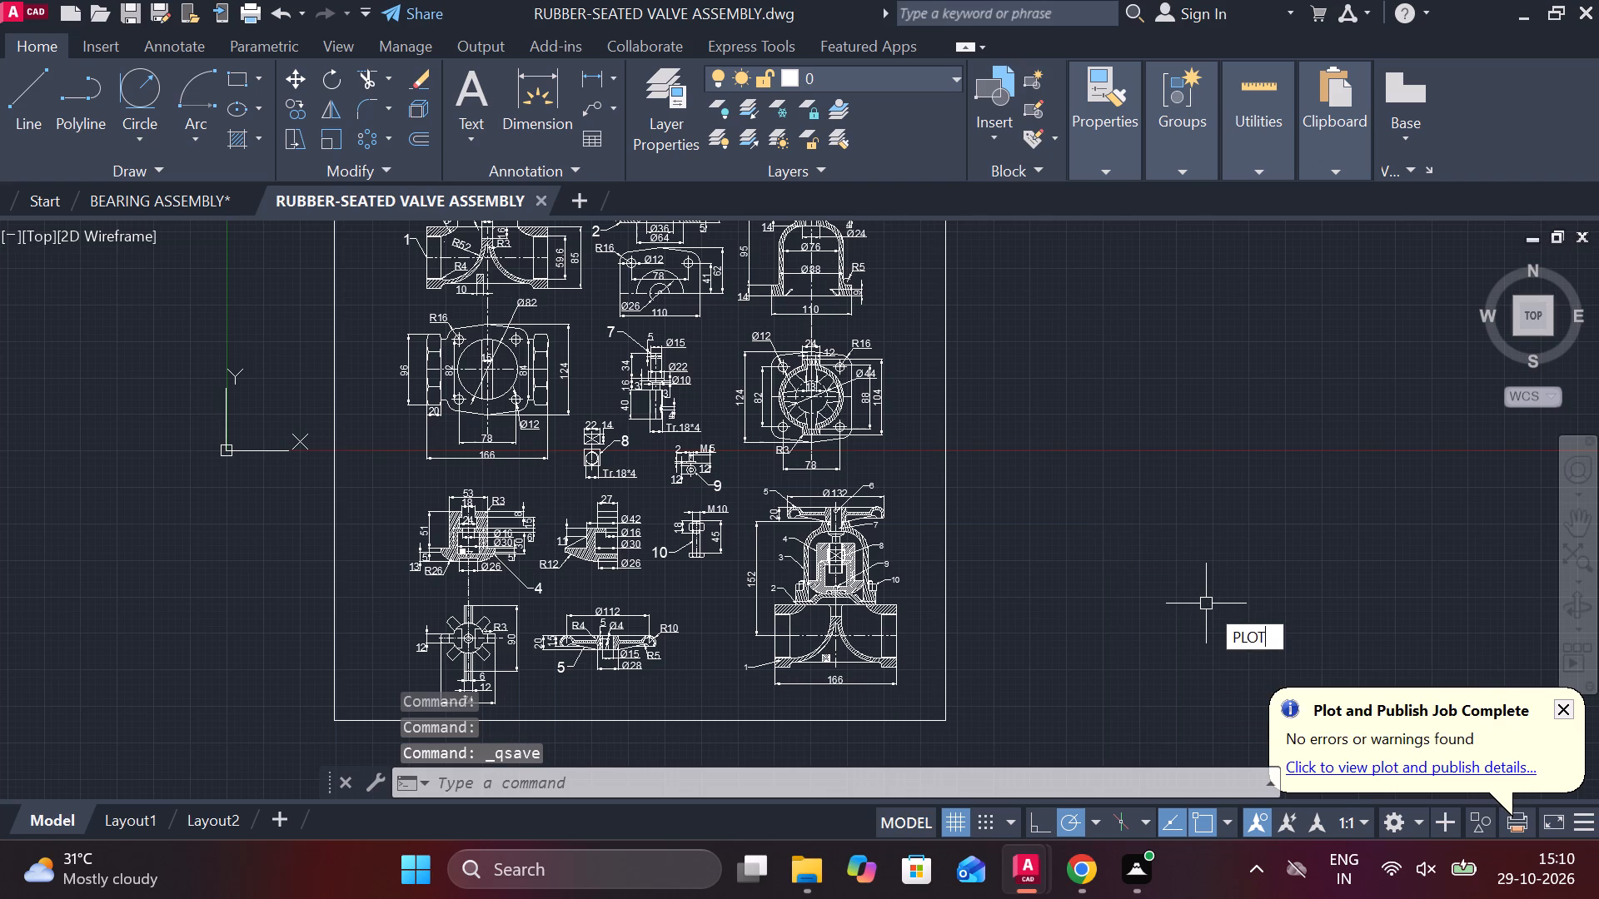
pyautogui.click(1287, 656)
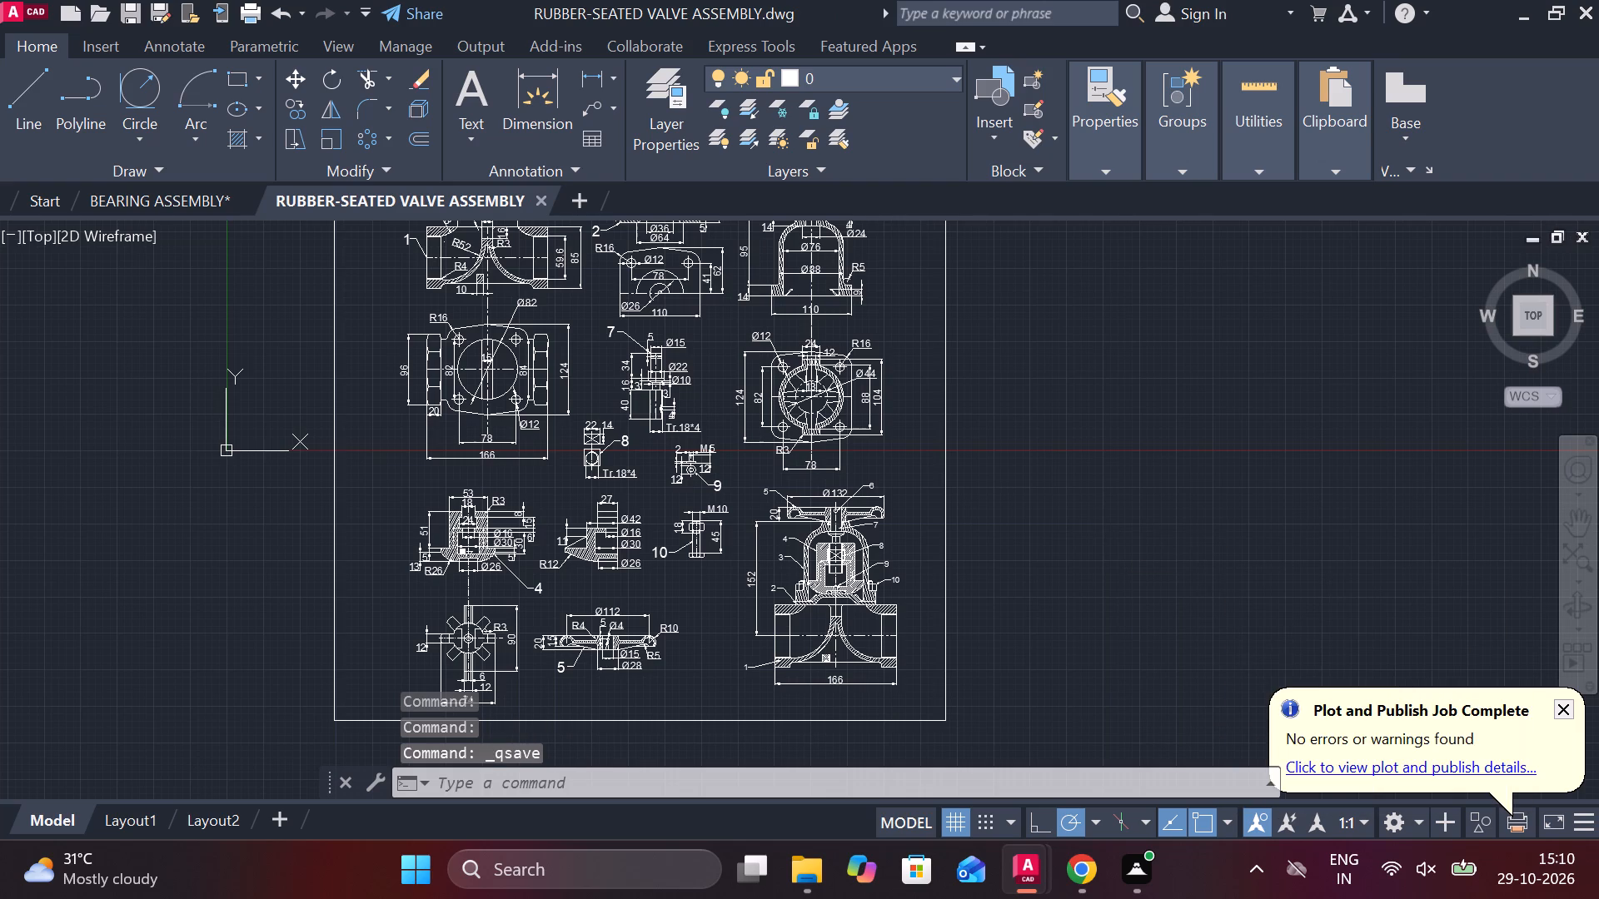
pyautogui.click(622, 250)
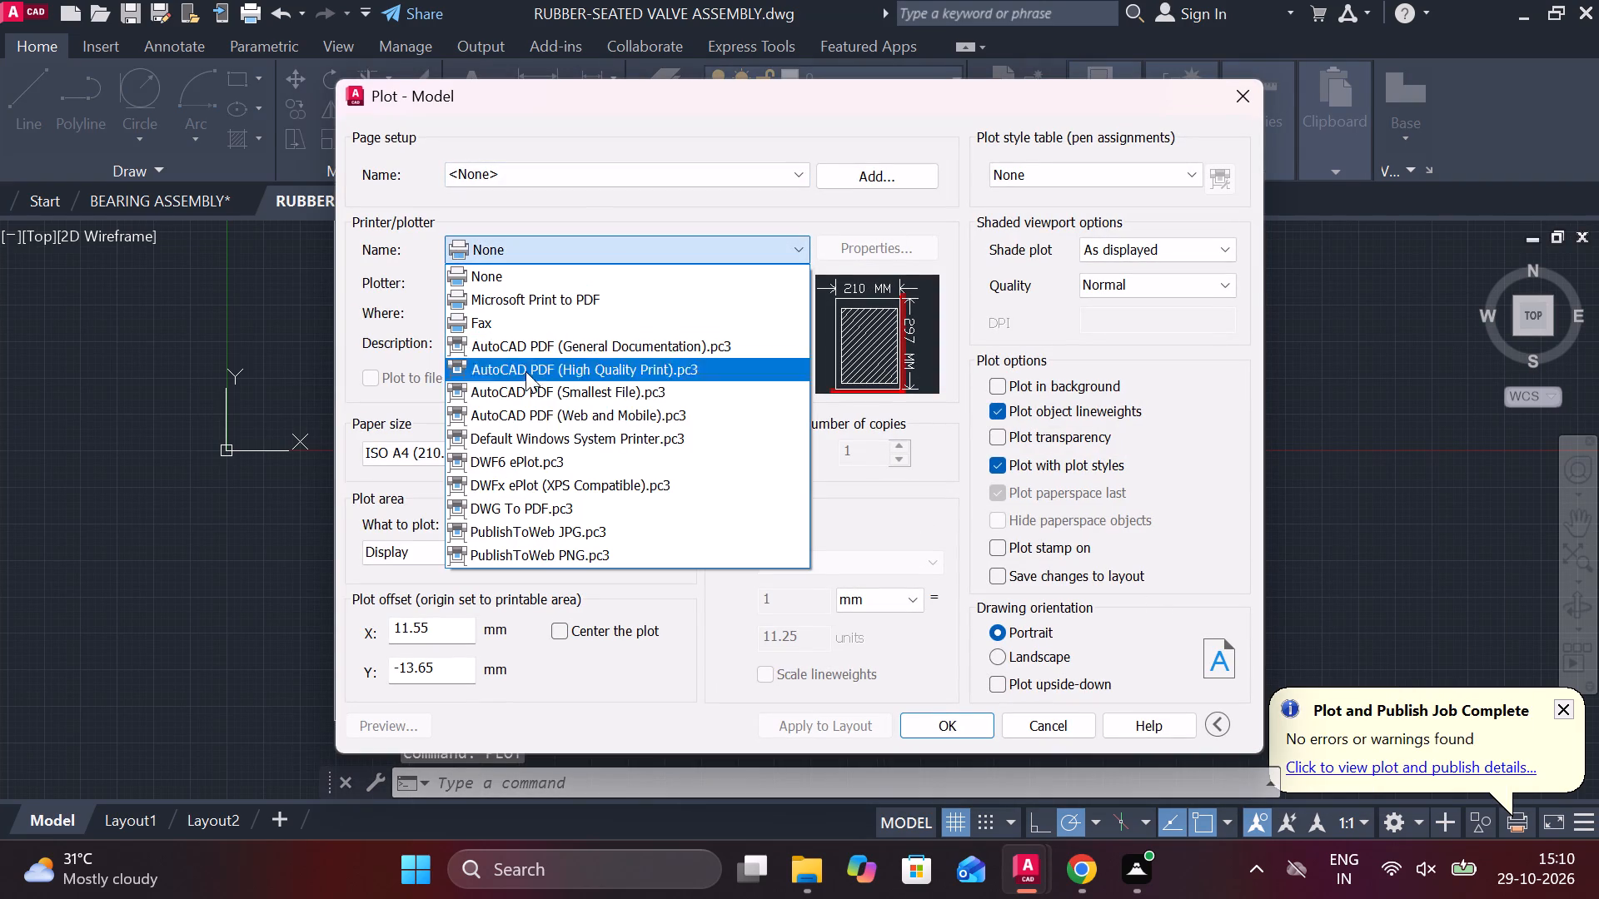
pyautogui.click(555, 503)
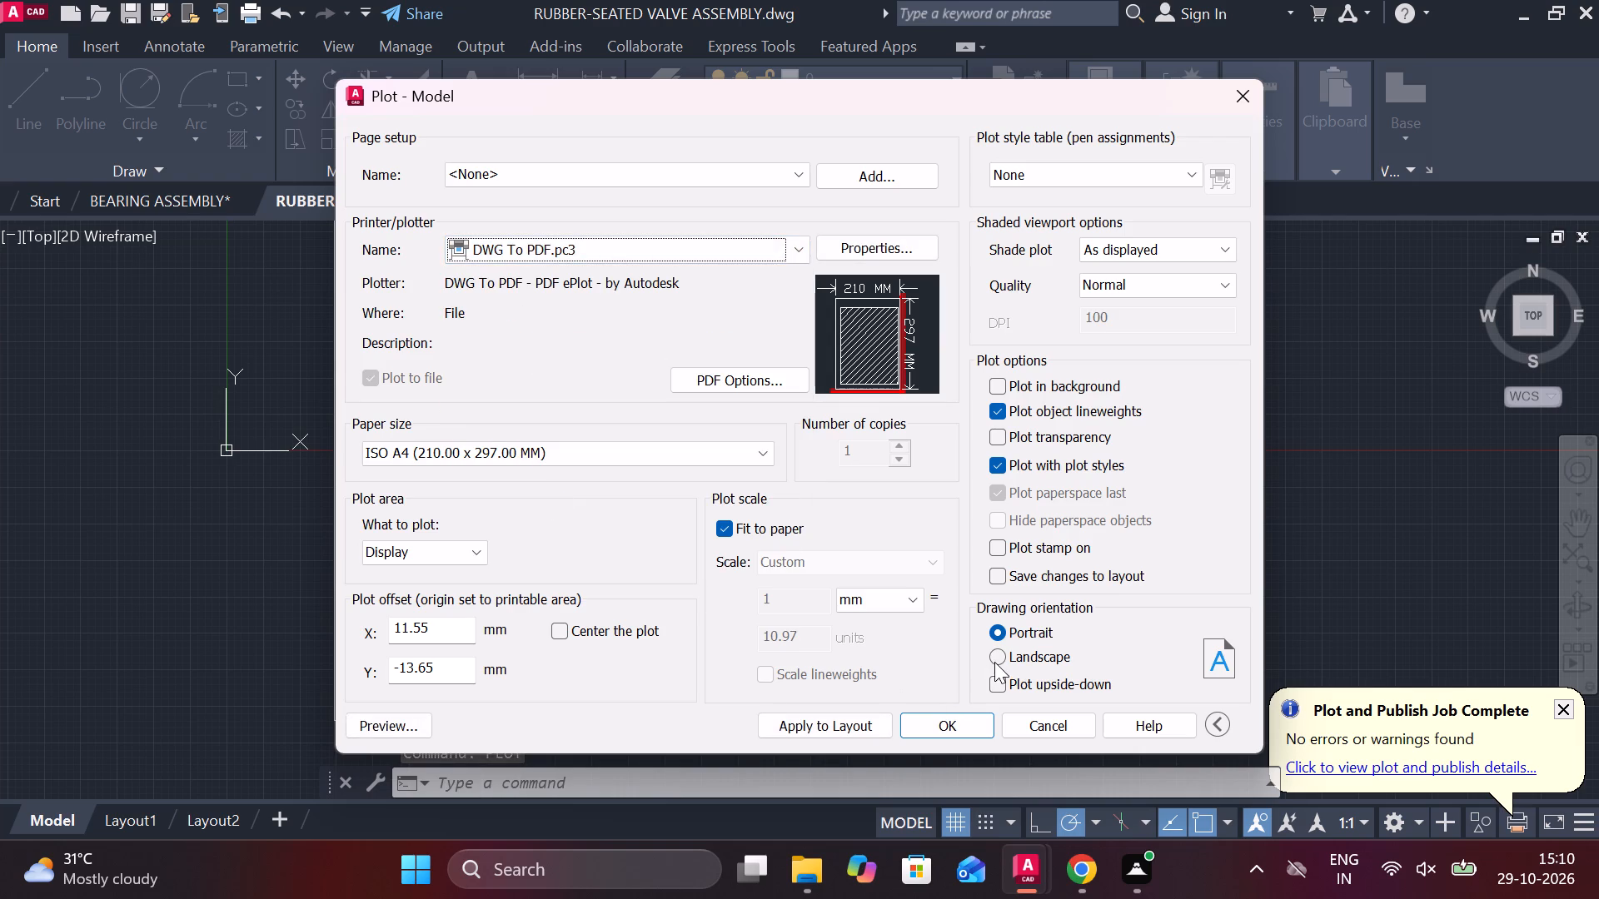
pyautogui.click(994, 662)
# Set the plot area to a window enclosing the whole bordered drawing with a margin around the border.
pyautogui.click(436, 554)
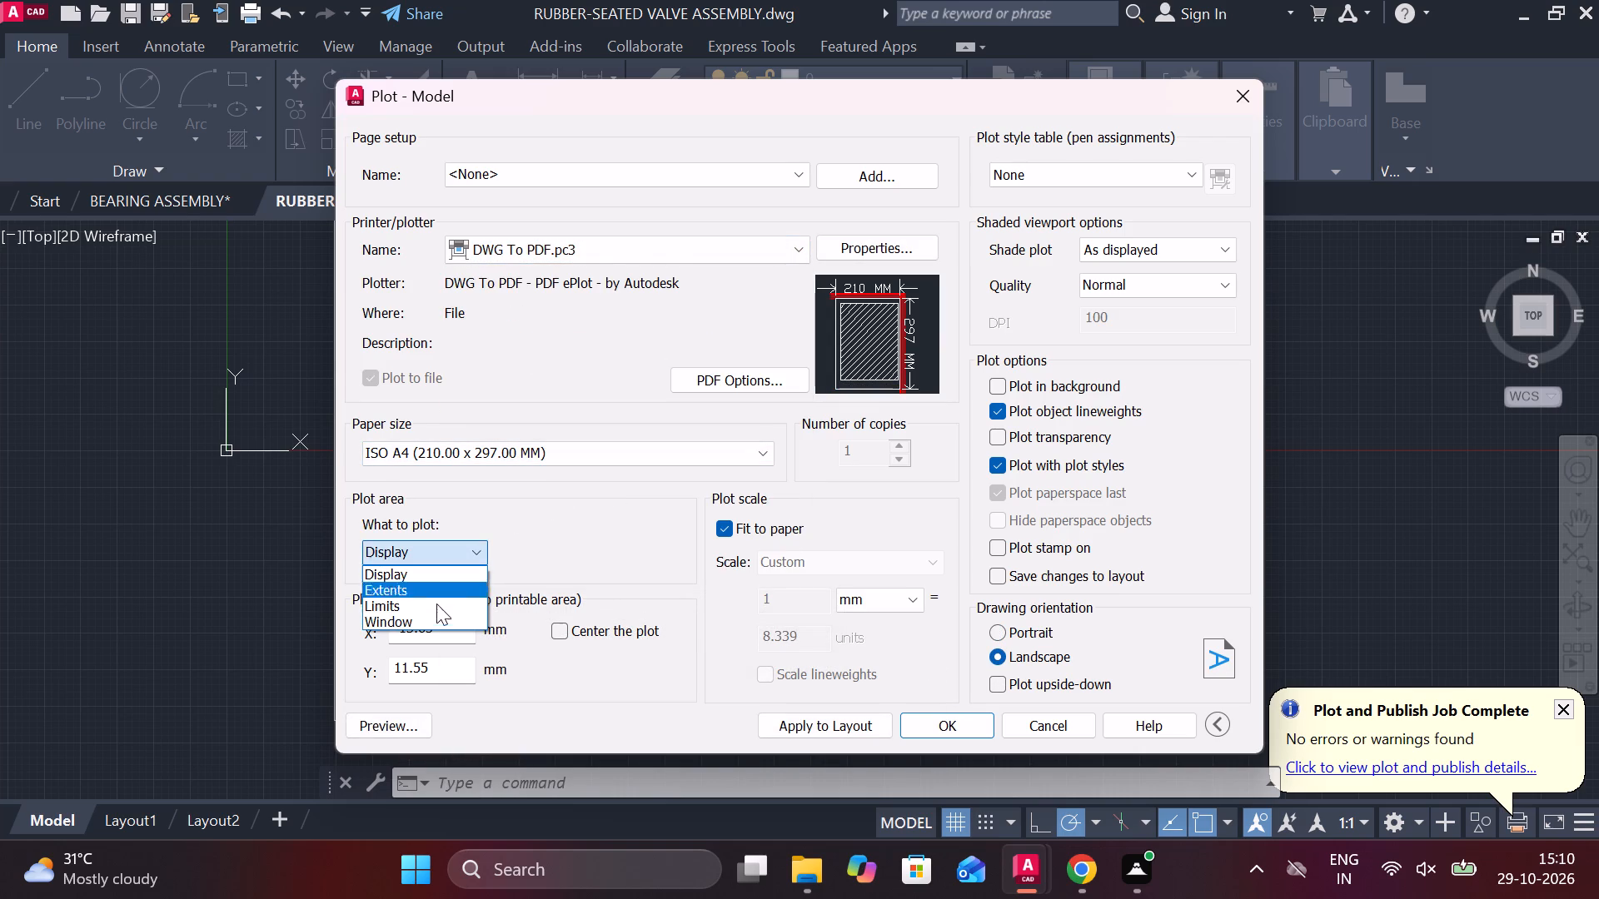
pyautogui.click(421, 616)
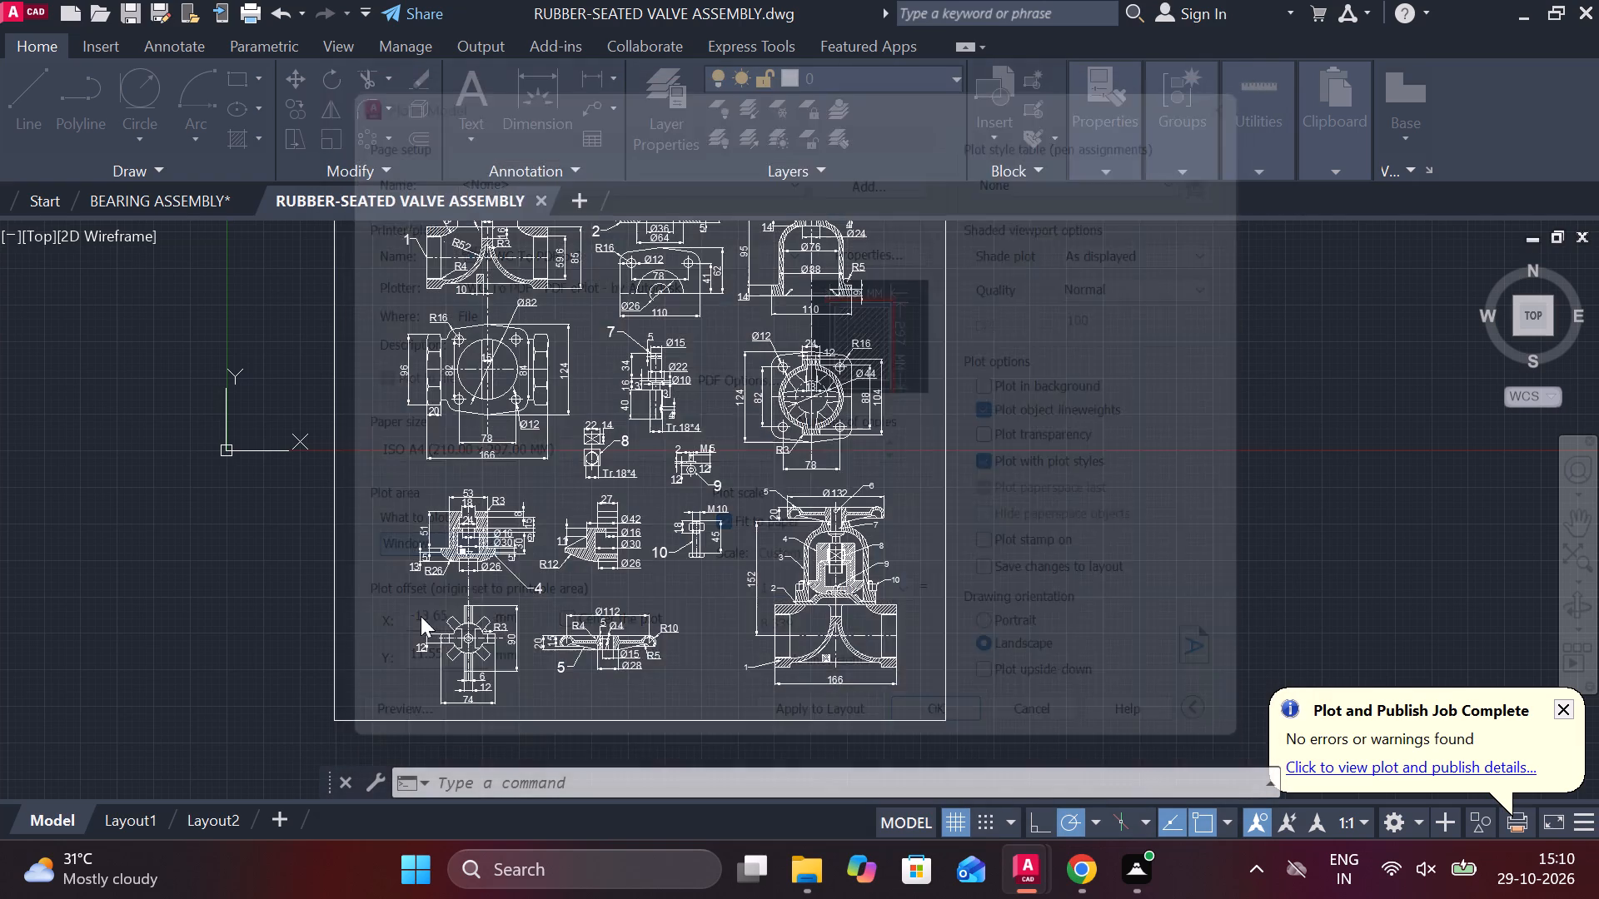
pyautogui.scroll(-2, 753, 565)
pyautogui.scroll(2, 566, 380)
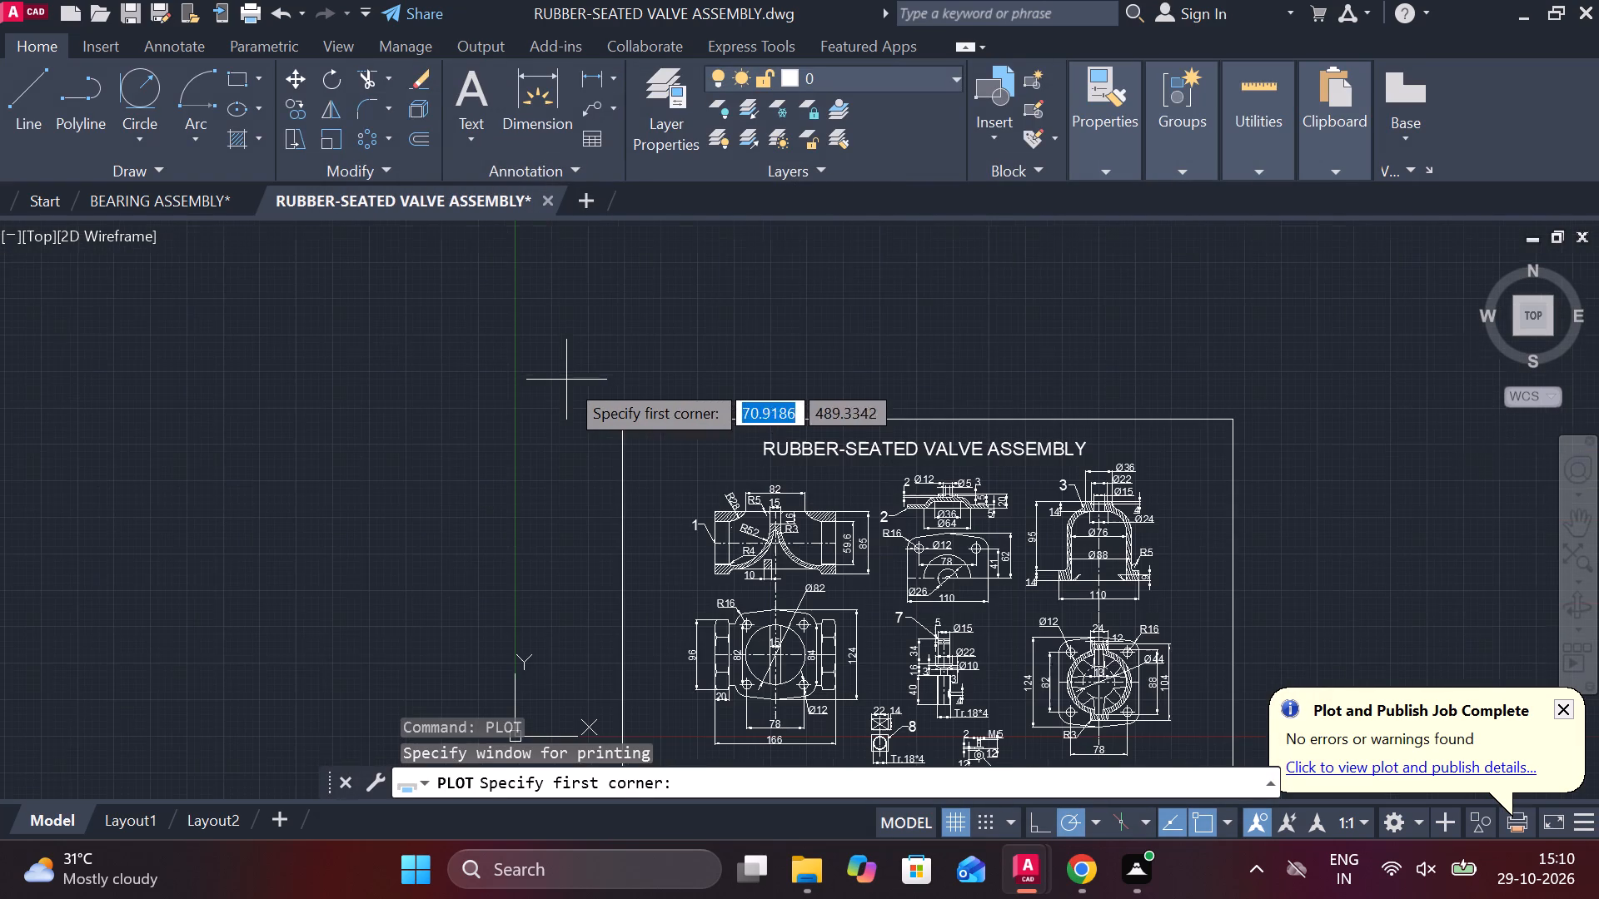
pyautogui.click(570, 380)
pyautogui.scroll(-2, 898, 497)
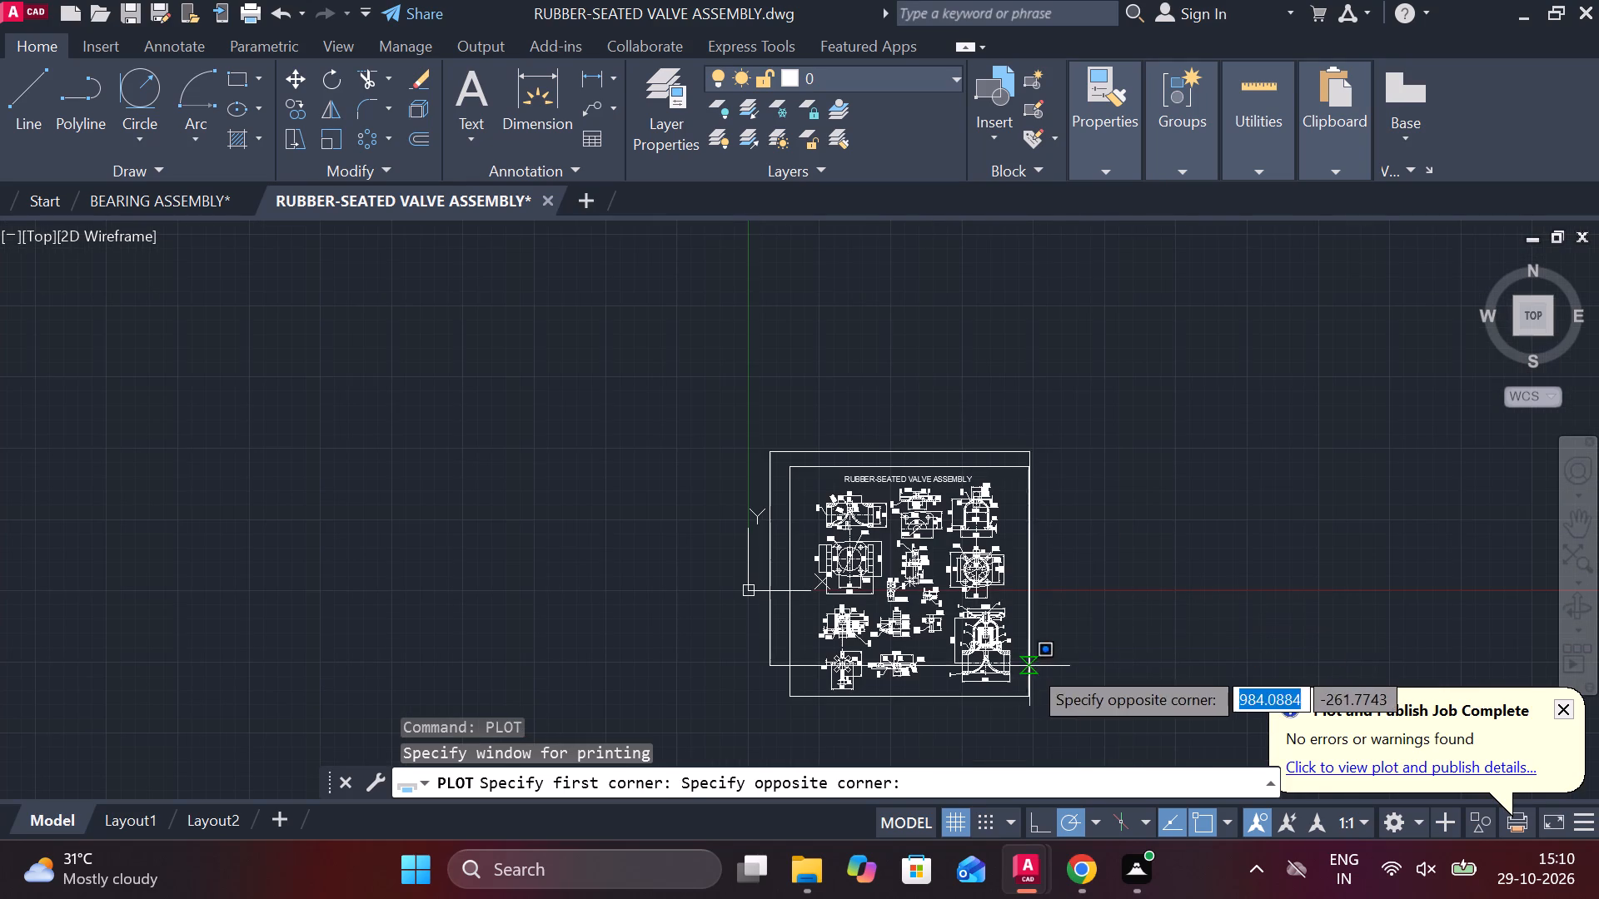
pyautogui.scroll(1, 1035, 723)
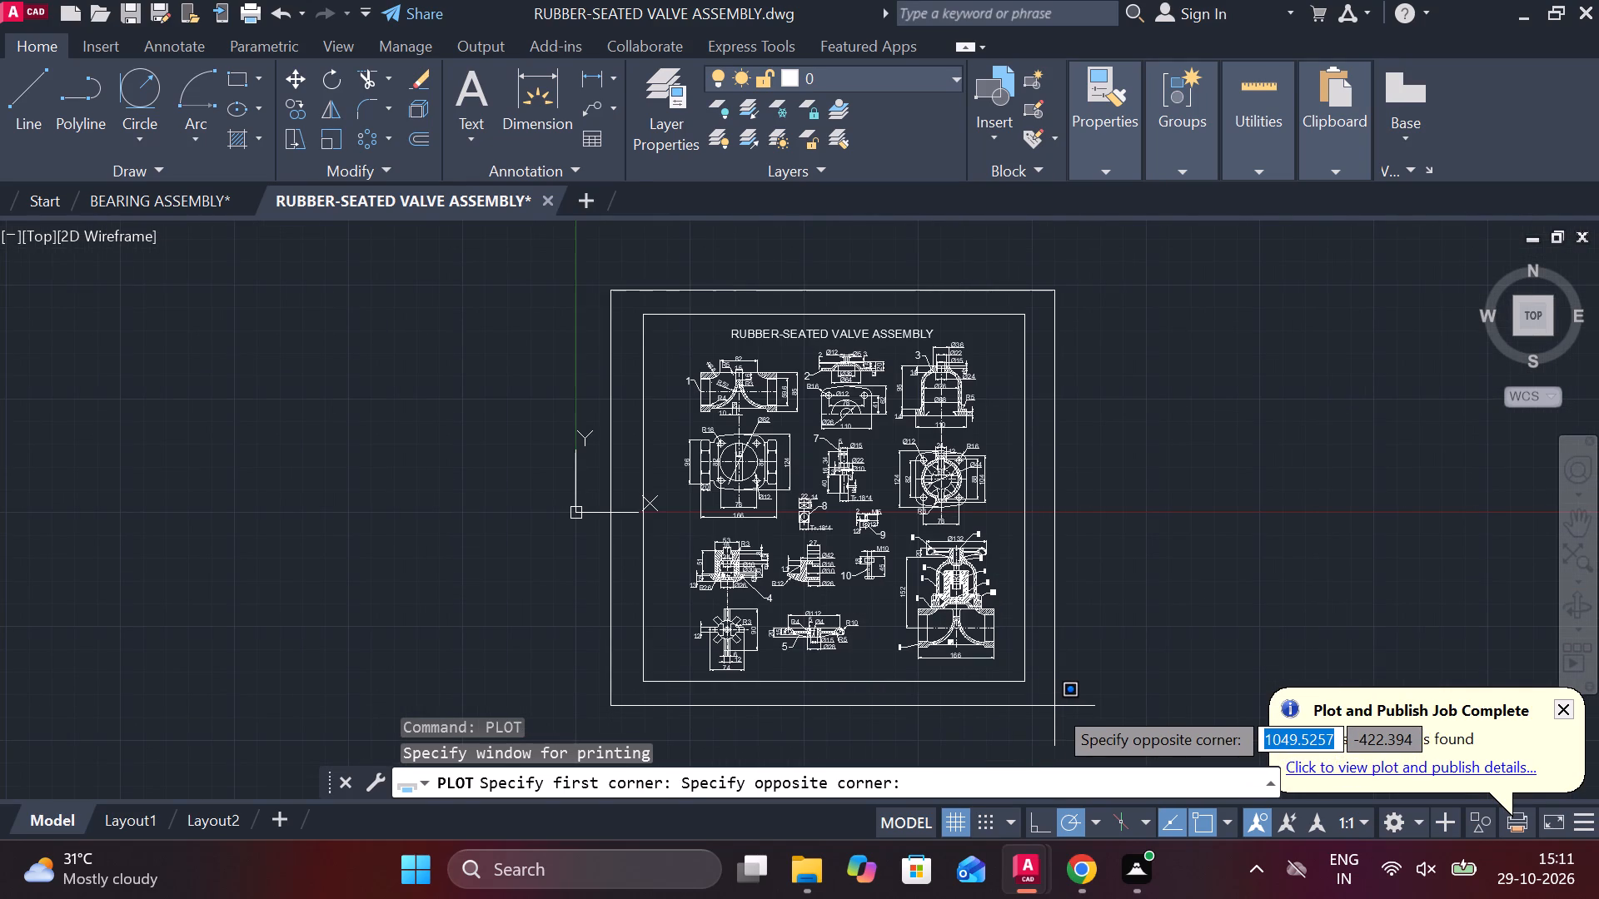
pyautogui.click(1054, 706)
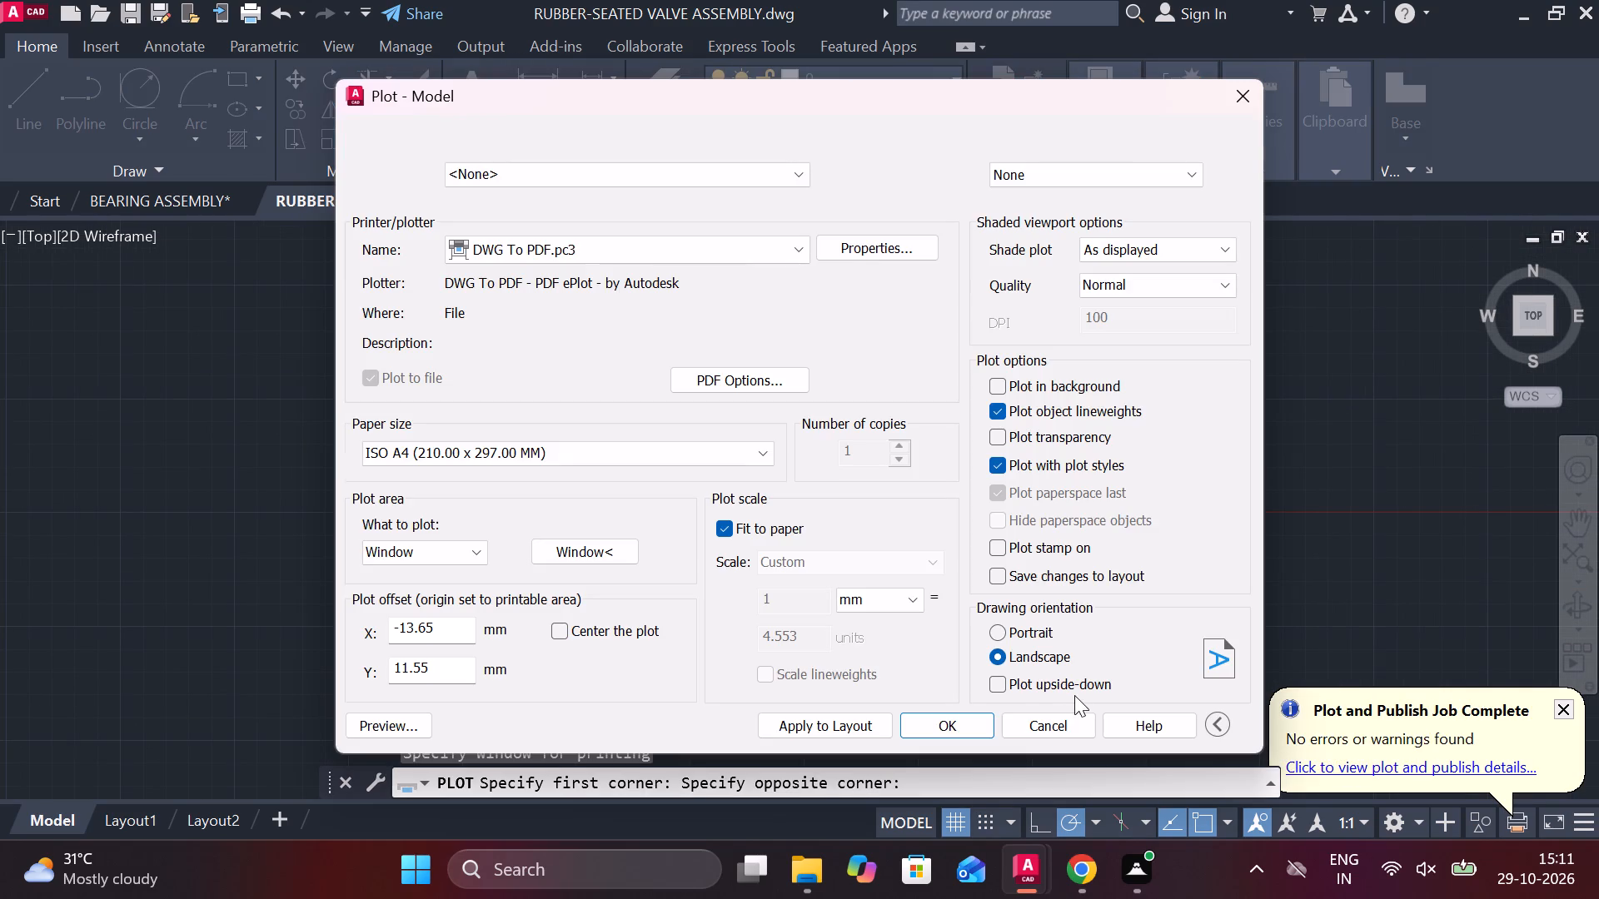
# Plot the drawing to RUBBER-SEATED VALVE ASSEMBLY-Model.pdf in the Documents folder.
pyautogui.click(982, 720)
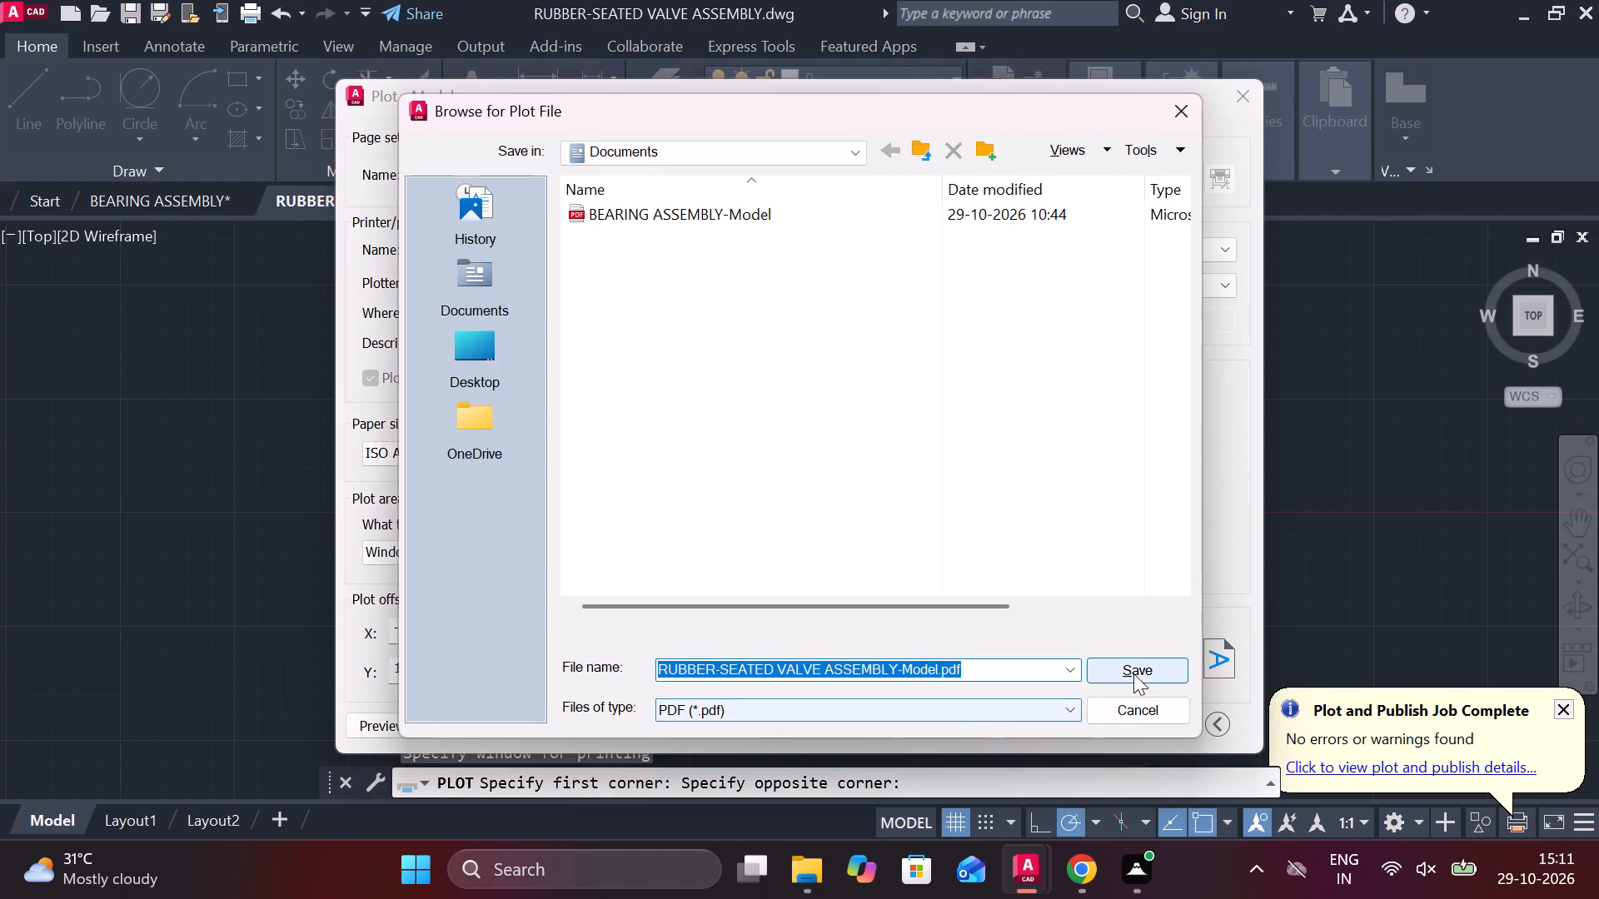
pyautogui.click(1149, 667)
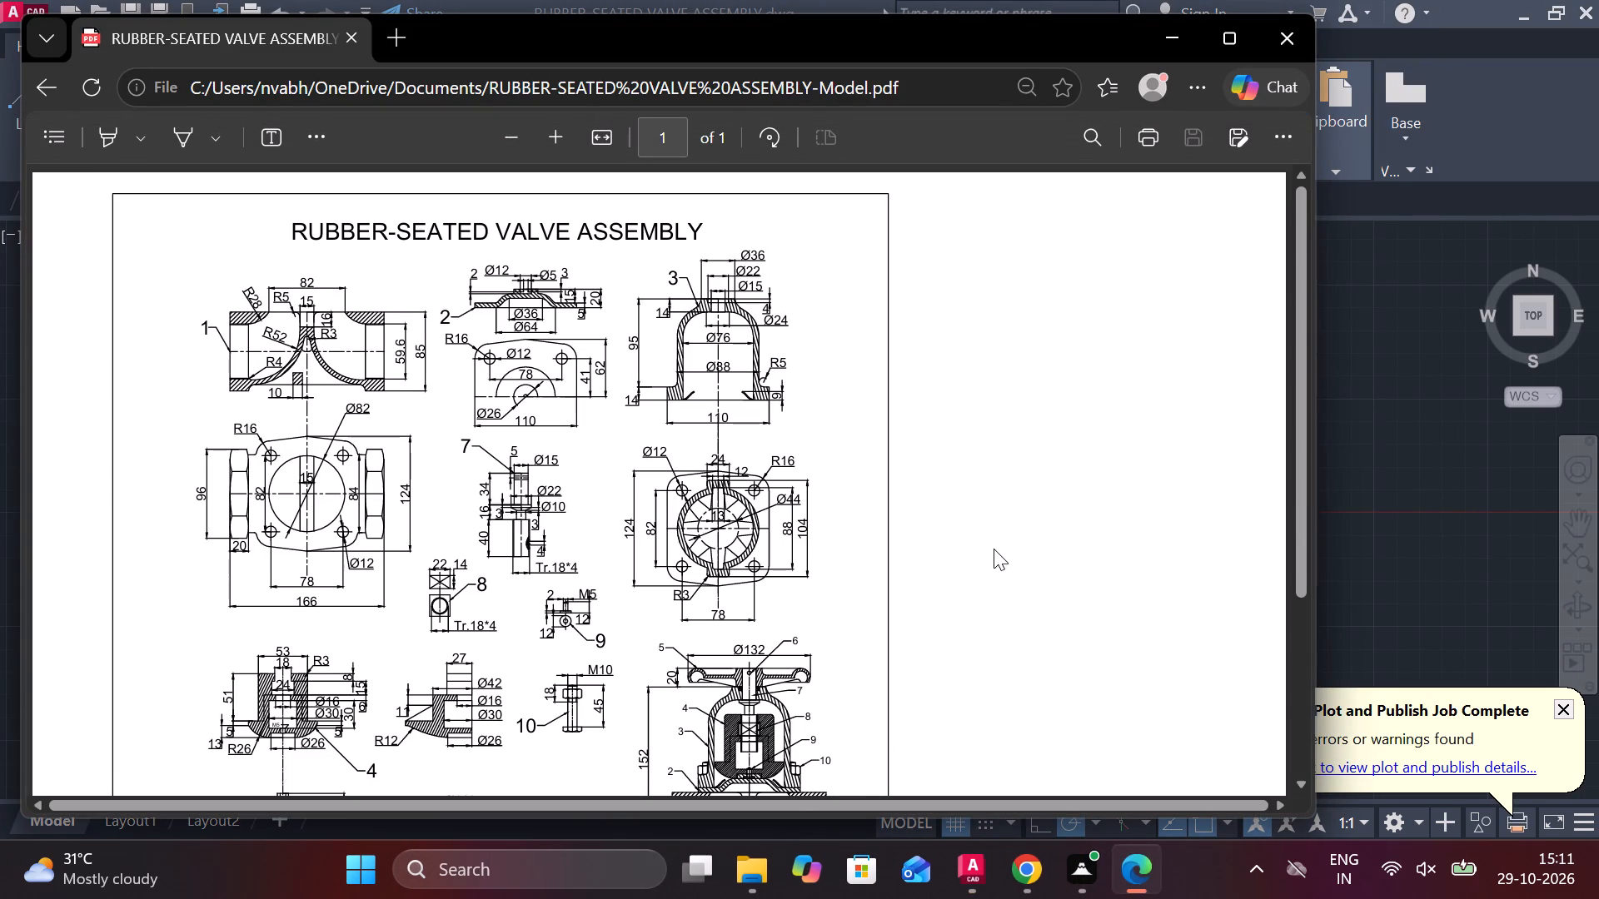
# Review the plotted PDF page from the title down to the sectional assembly and bottom border.
pyautogui.scroll(-1, 578, 471)
pyautogui.scroll(-3, 674, 569)
pyautogui.scroll(5, 674, 569)
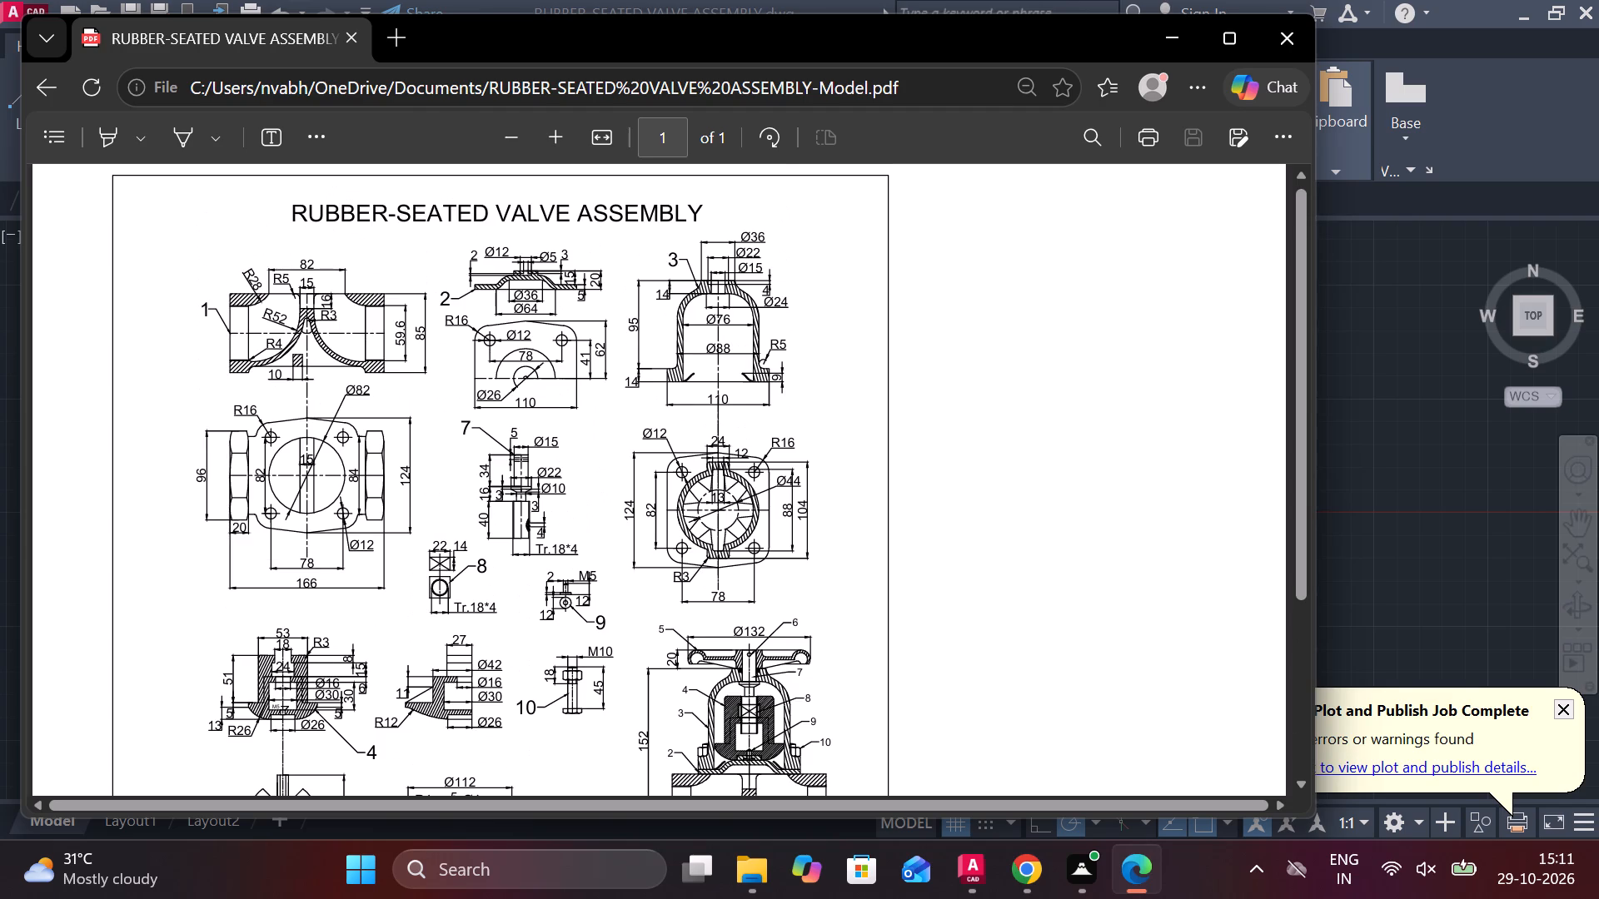
pyautogui.scroll(-1, 674, 569)
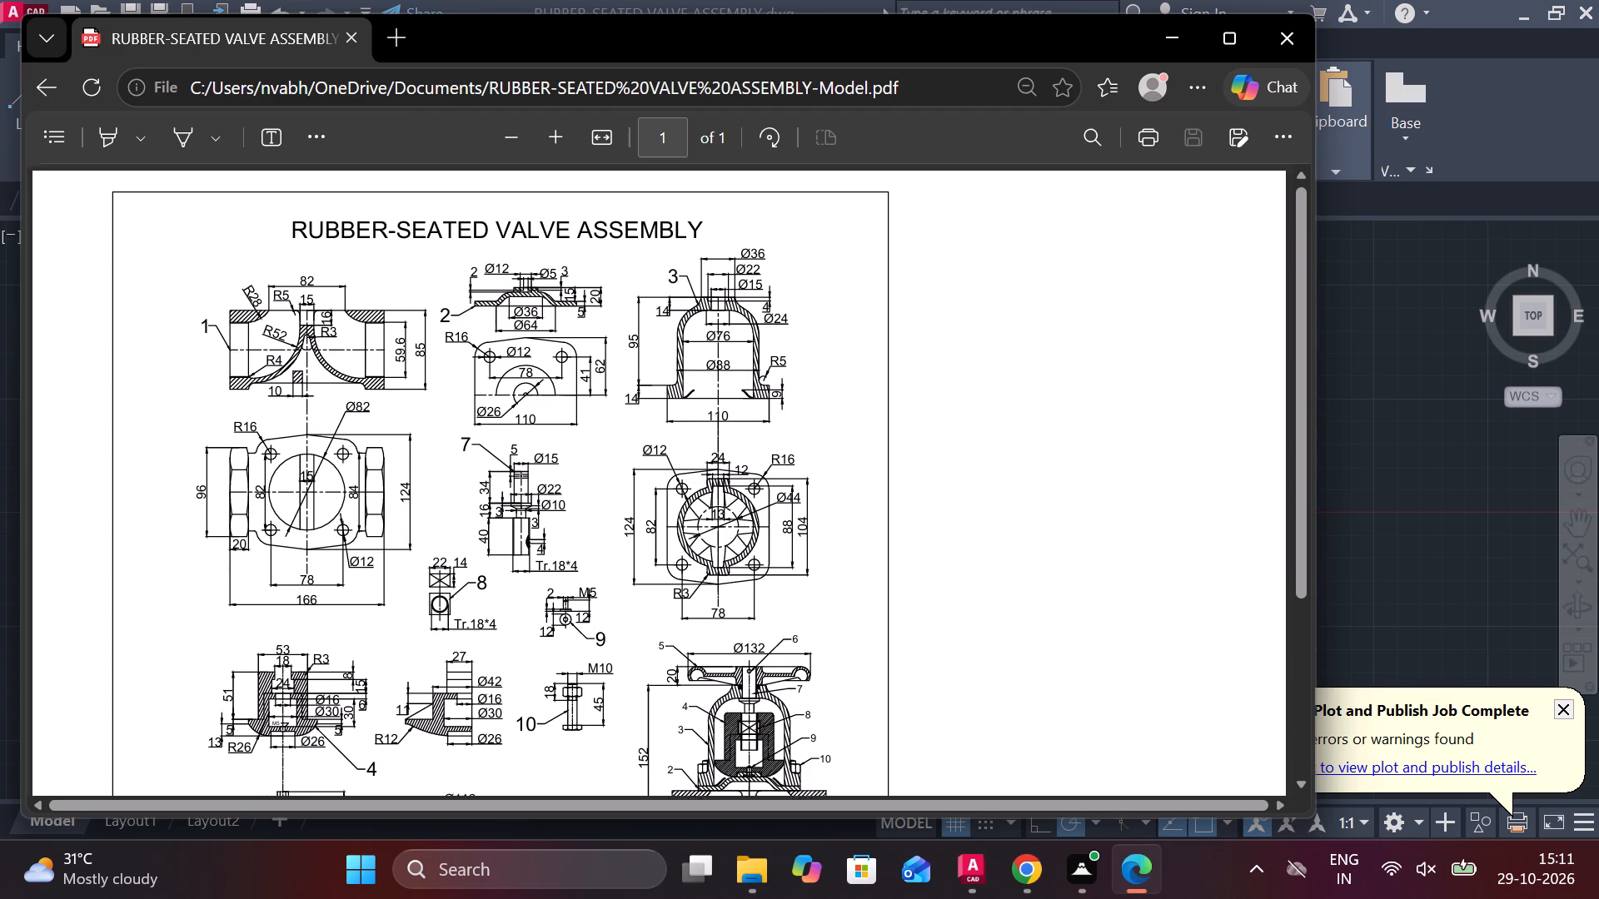
pyautogui.scroll(-3, 599, 514)
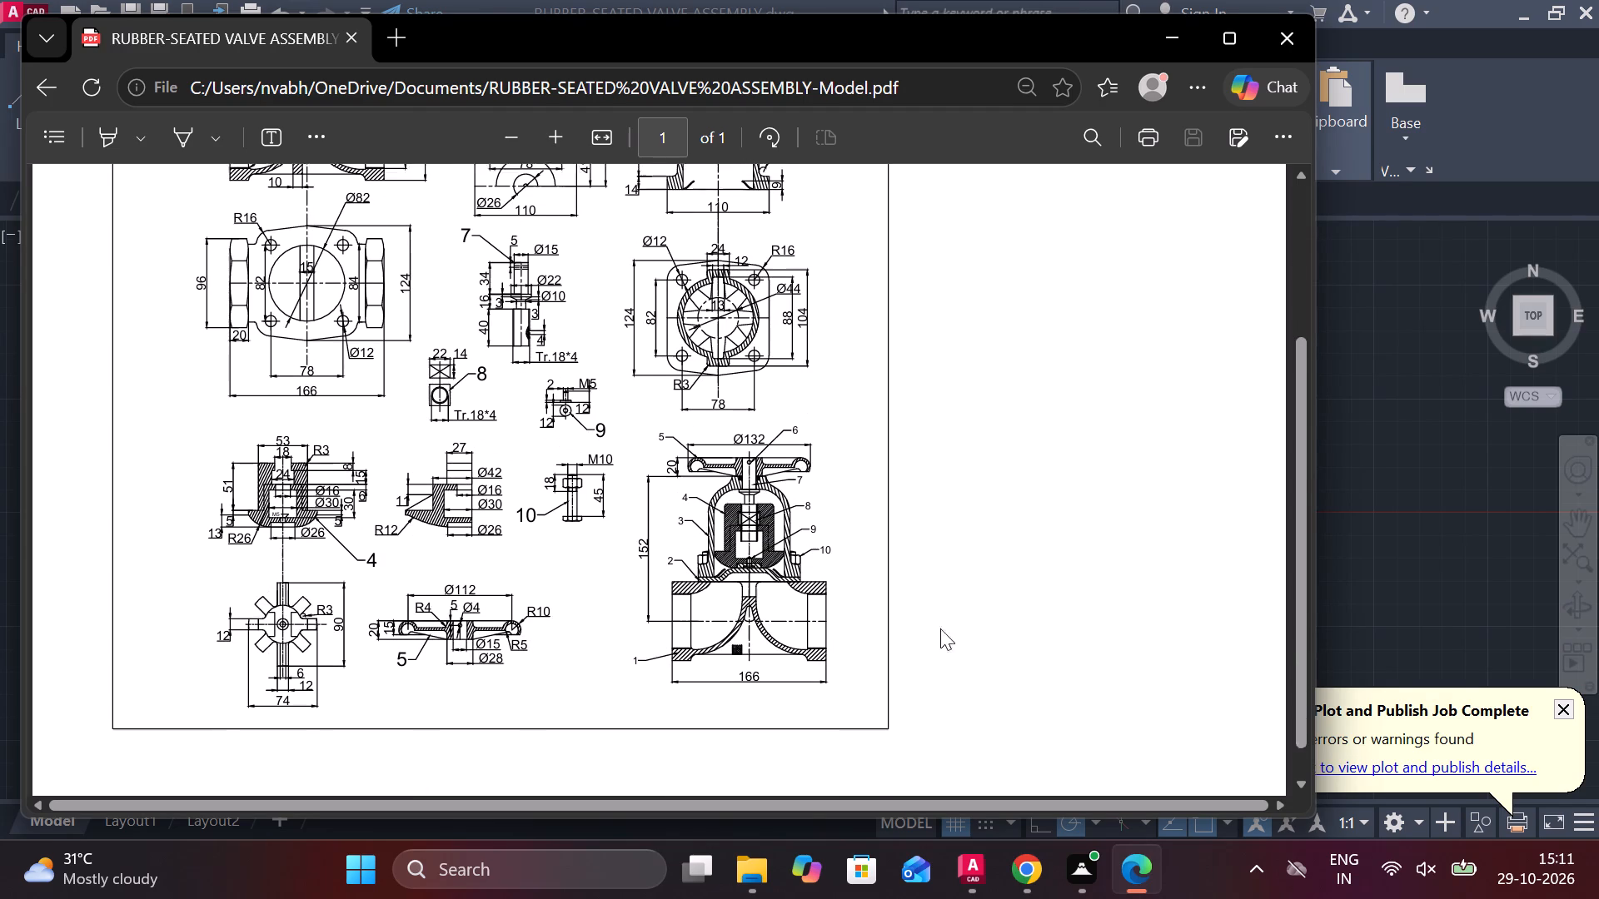